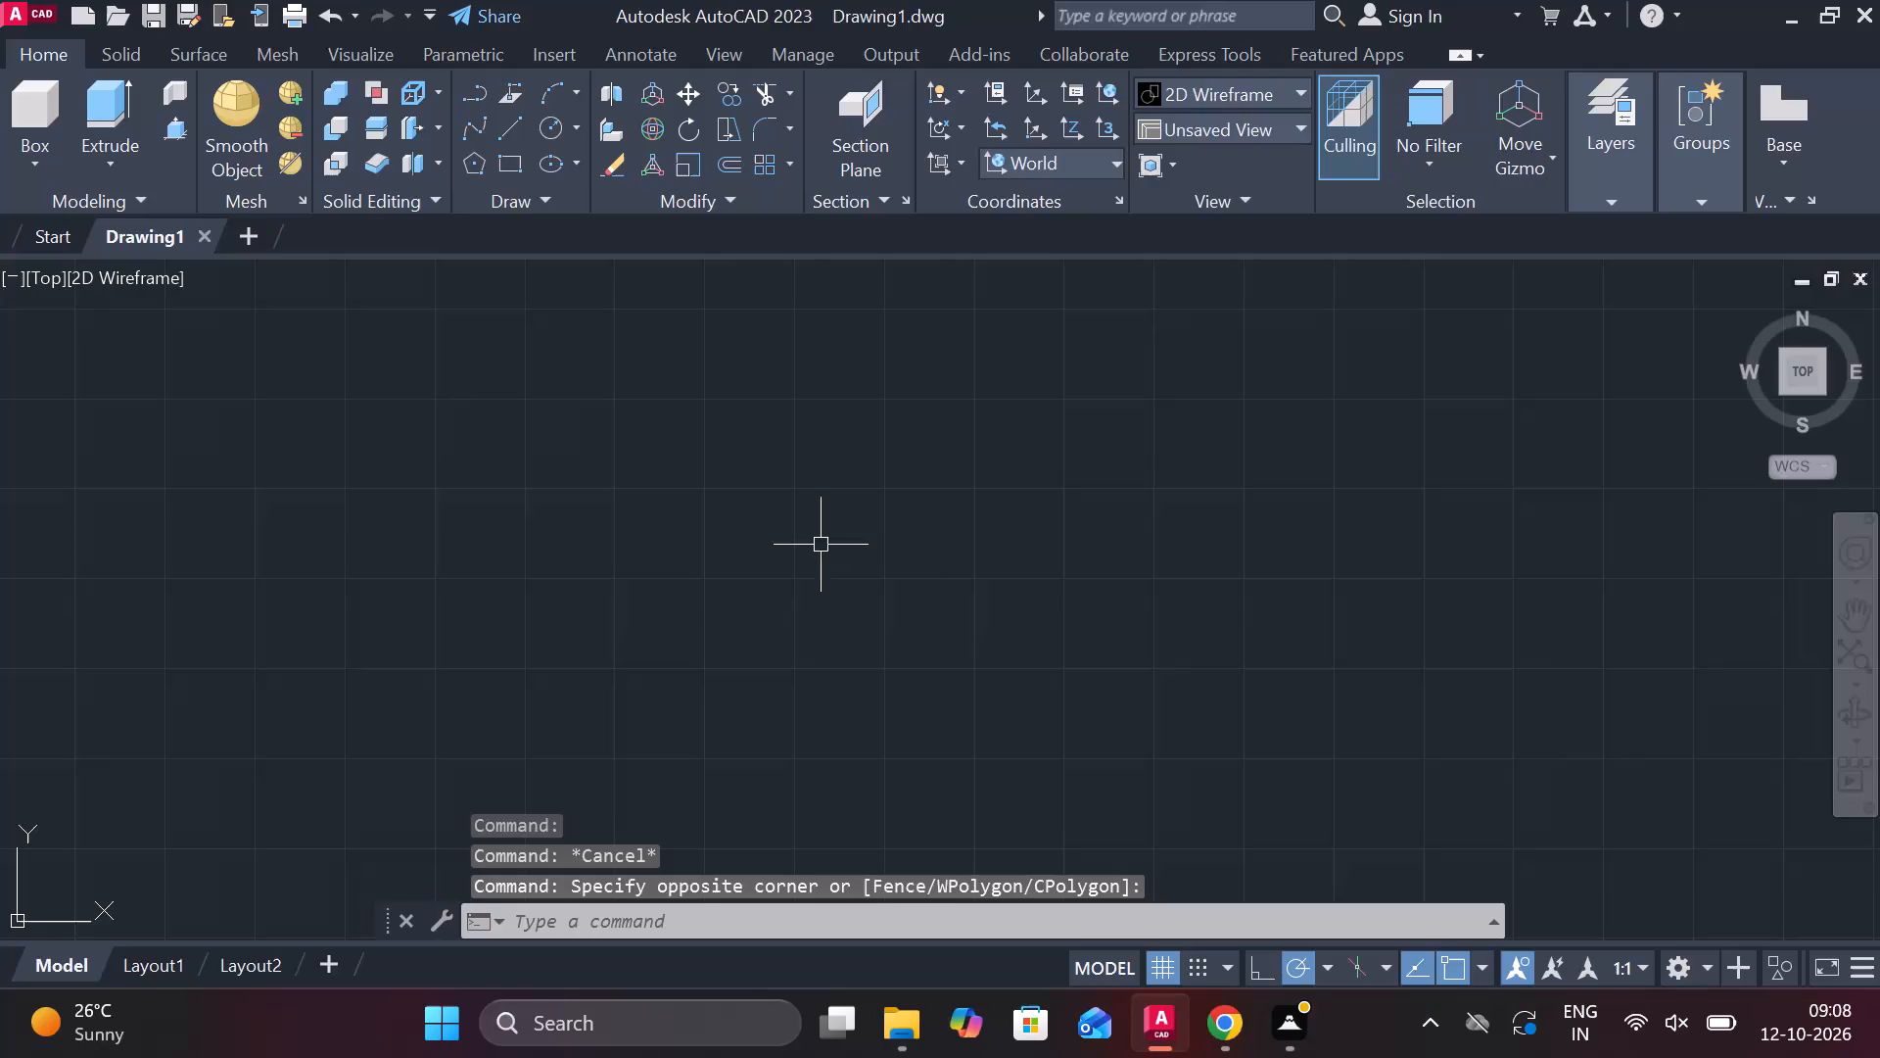
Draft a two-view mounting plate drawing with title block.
Turn on command log file recording with LOGFILEON.
{"action": "type", "text": "lo"}
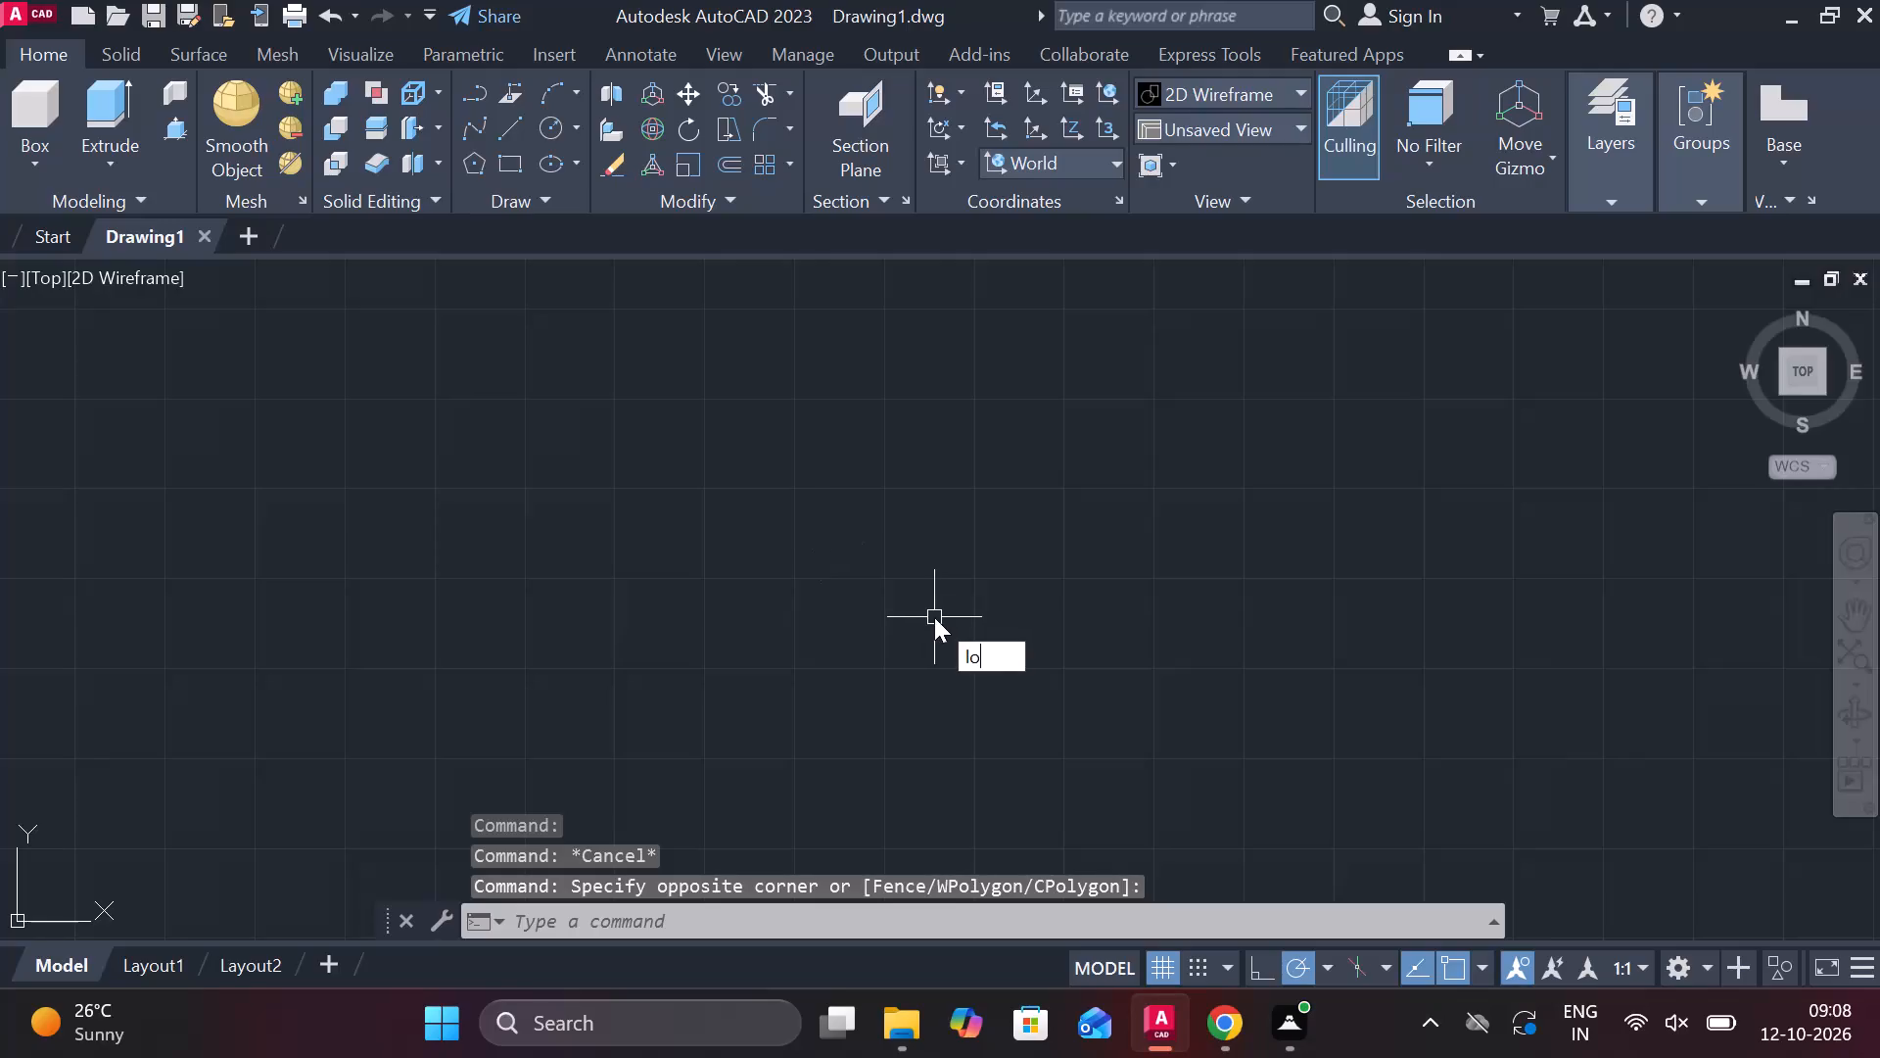
{"action": "key", "text": "g"}
{"action": "left_click", "coordinate": [1079, 694]}
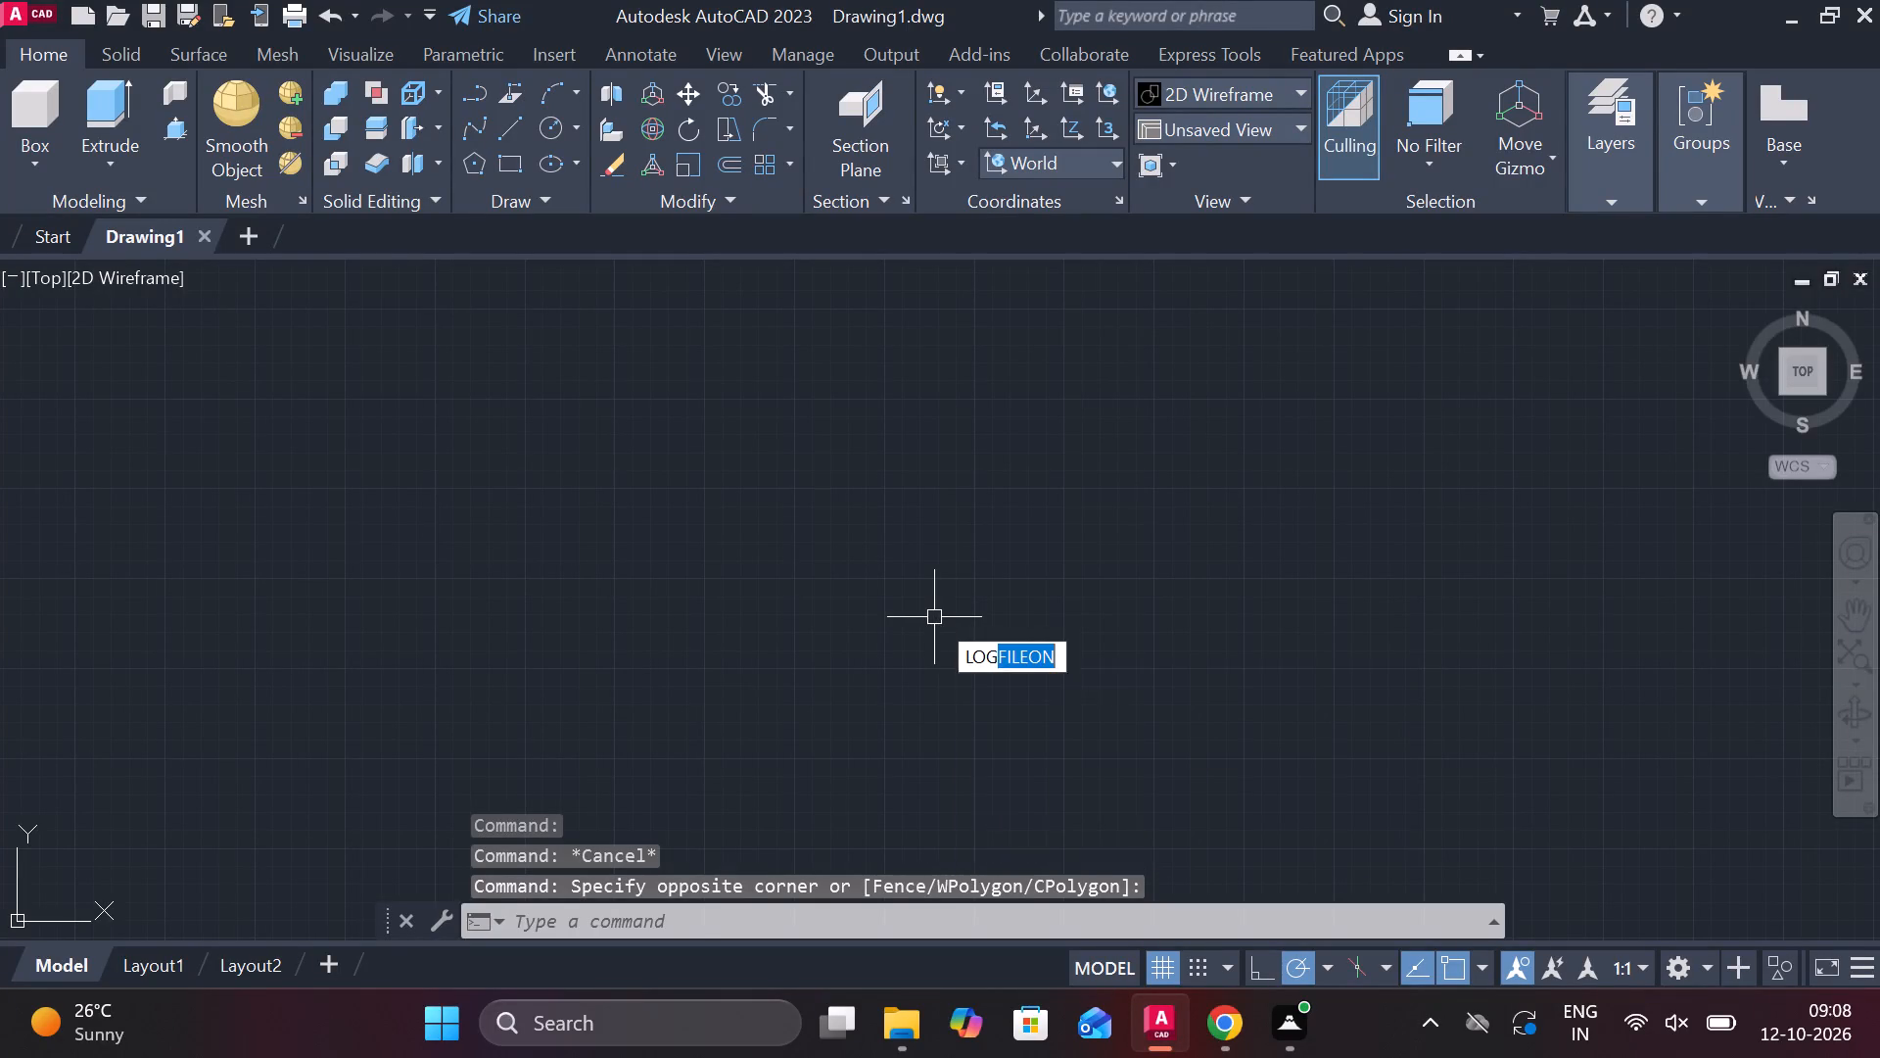
Set the model space limits from 0,0 to 297,210.
{"action": "type", "text": "limits"}
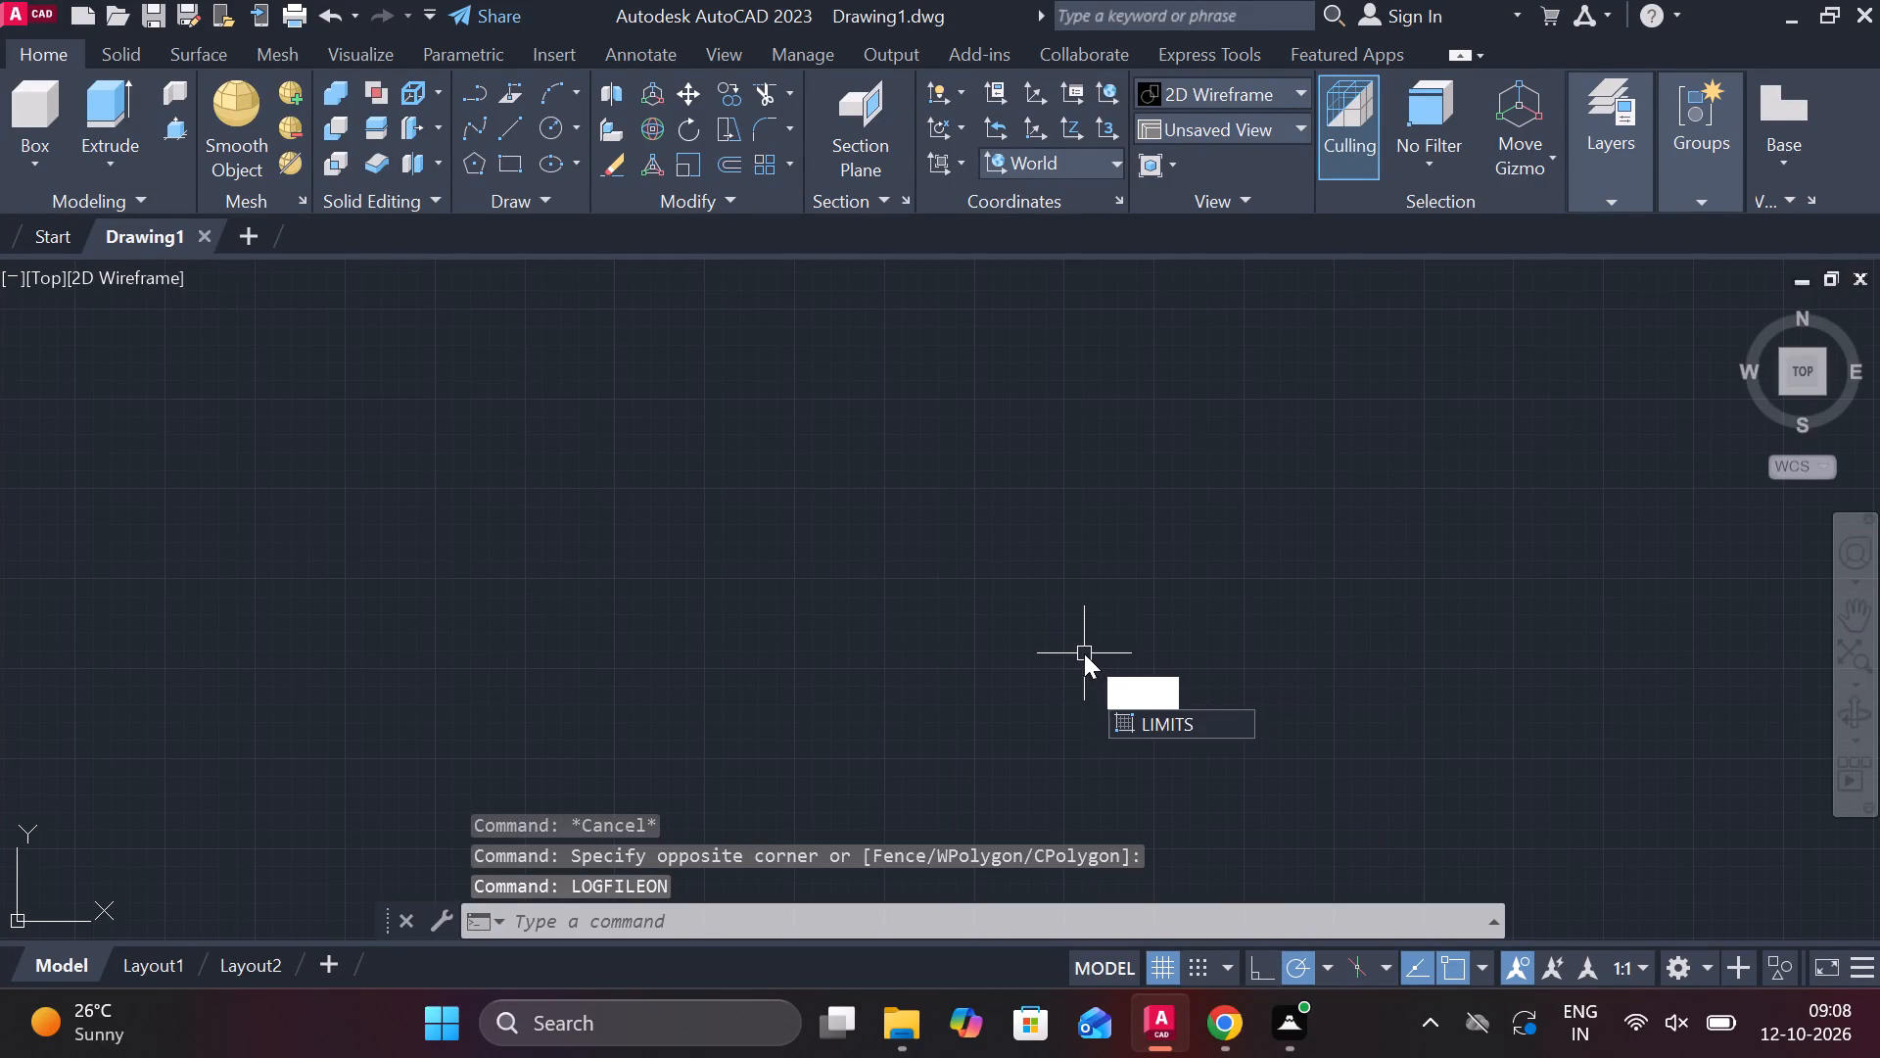
{"action": "key", "text": "Return"}
{"action": "type", "text": "0,0"}
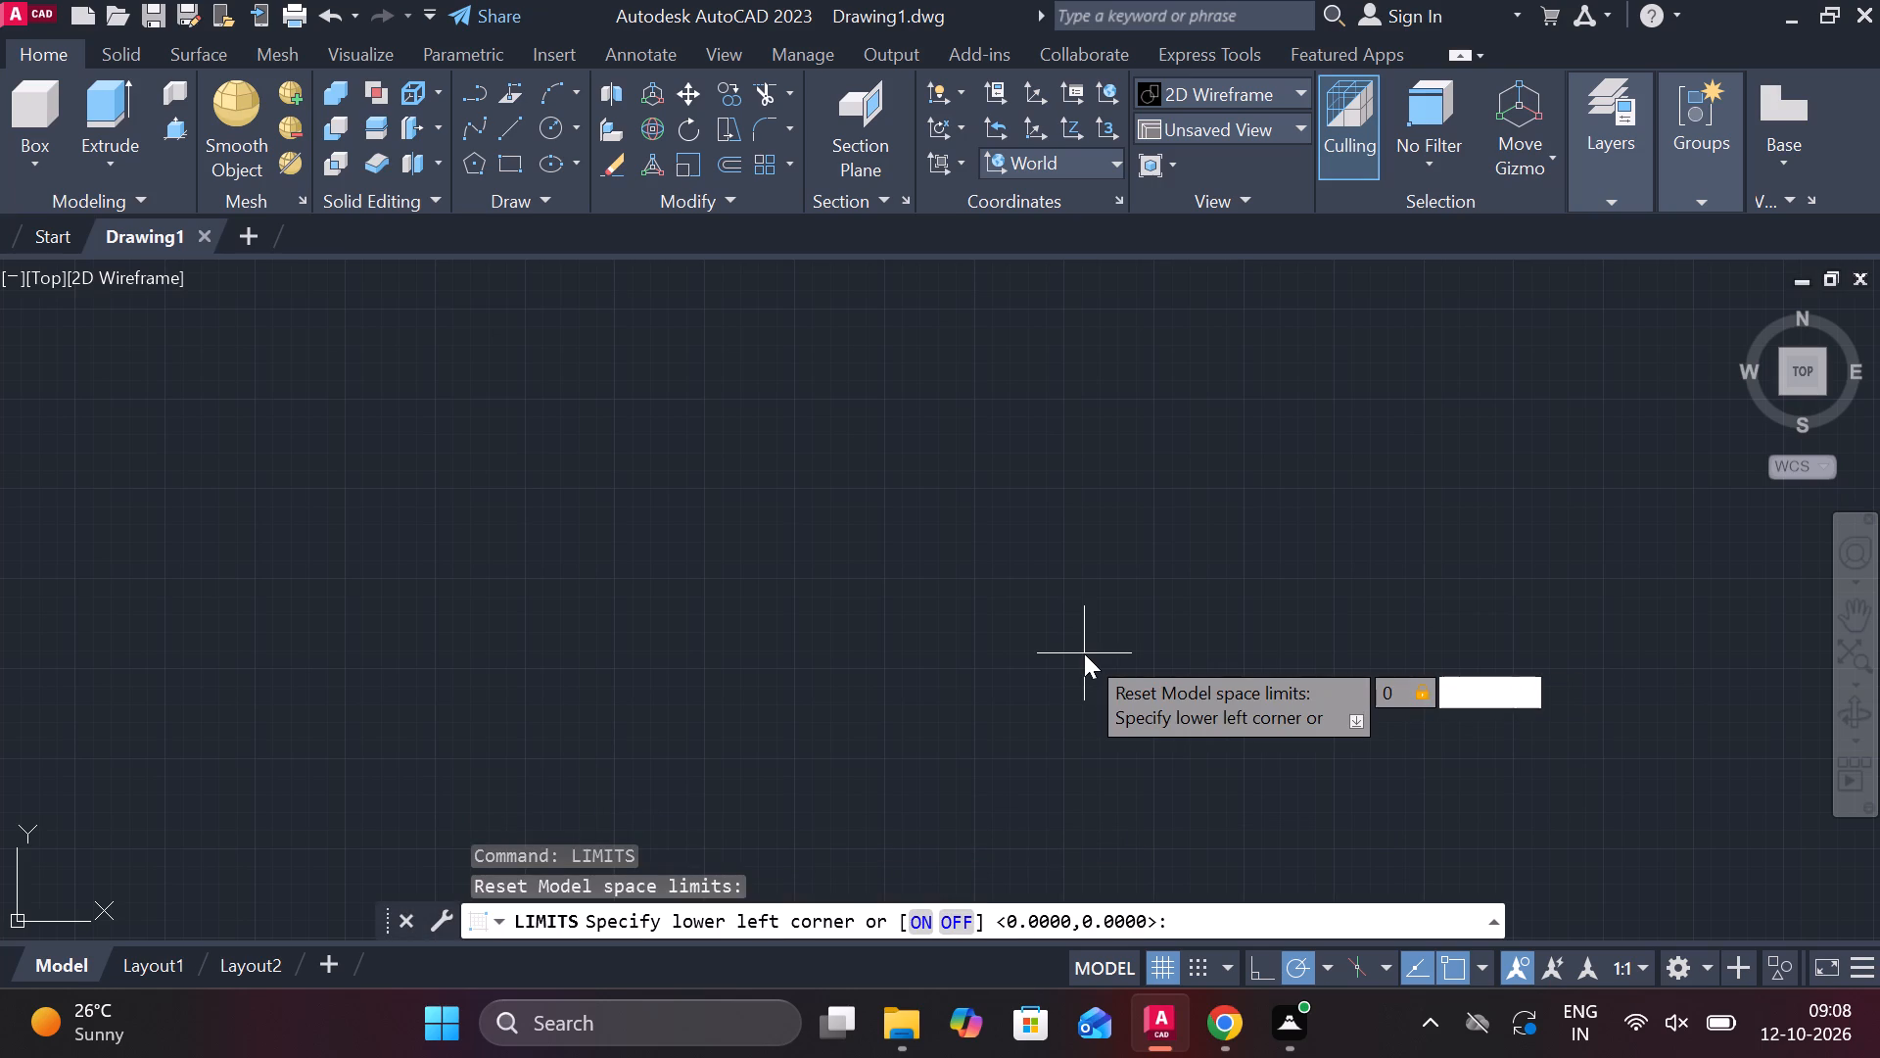
{"action": "key", "text": "Return"}
{"action": "key", "text": "2"}
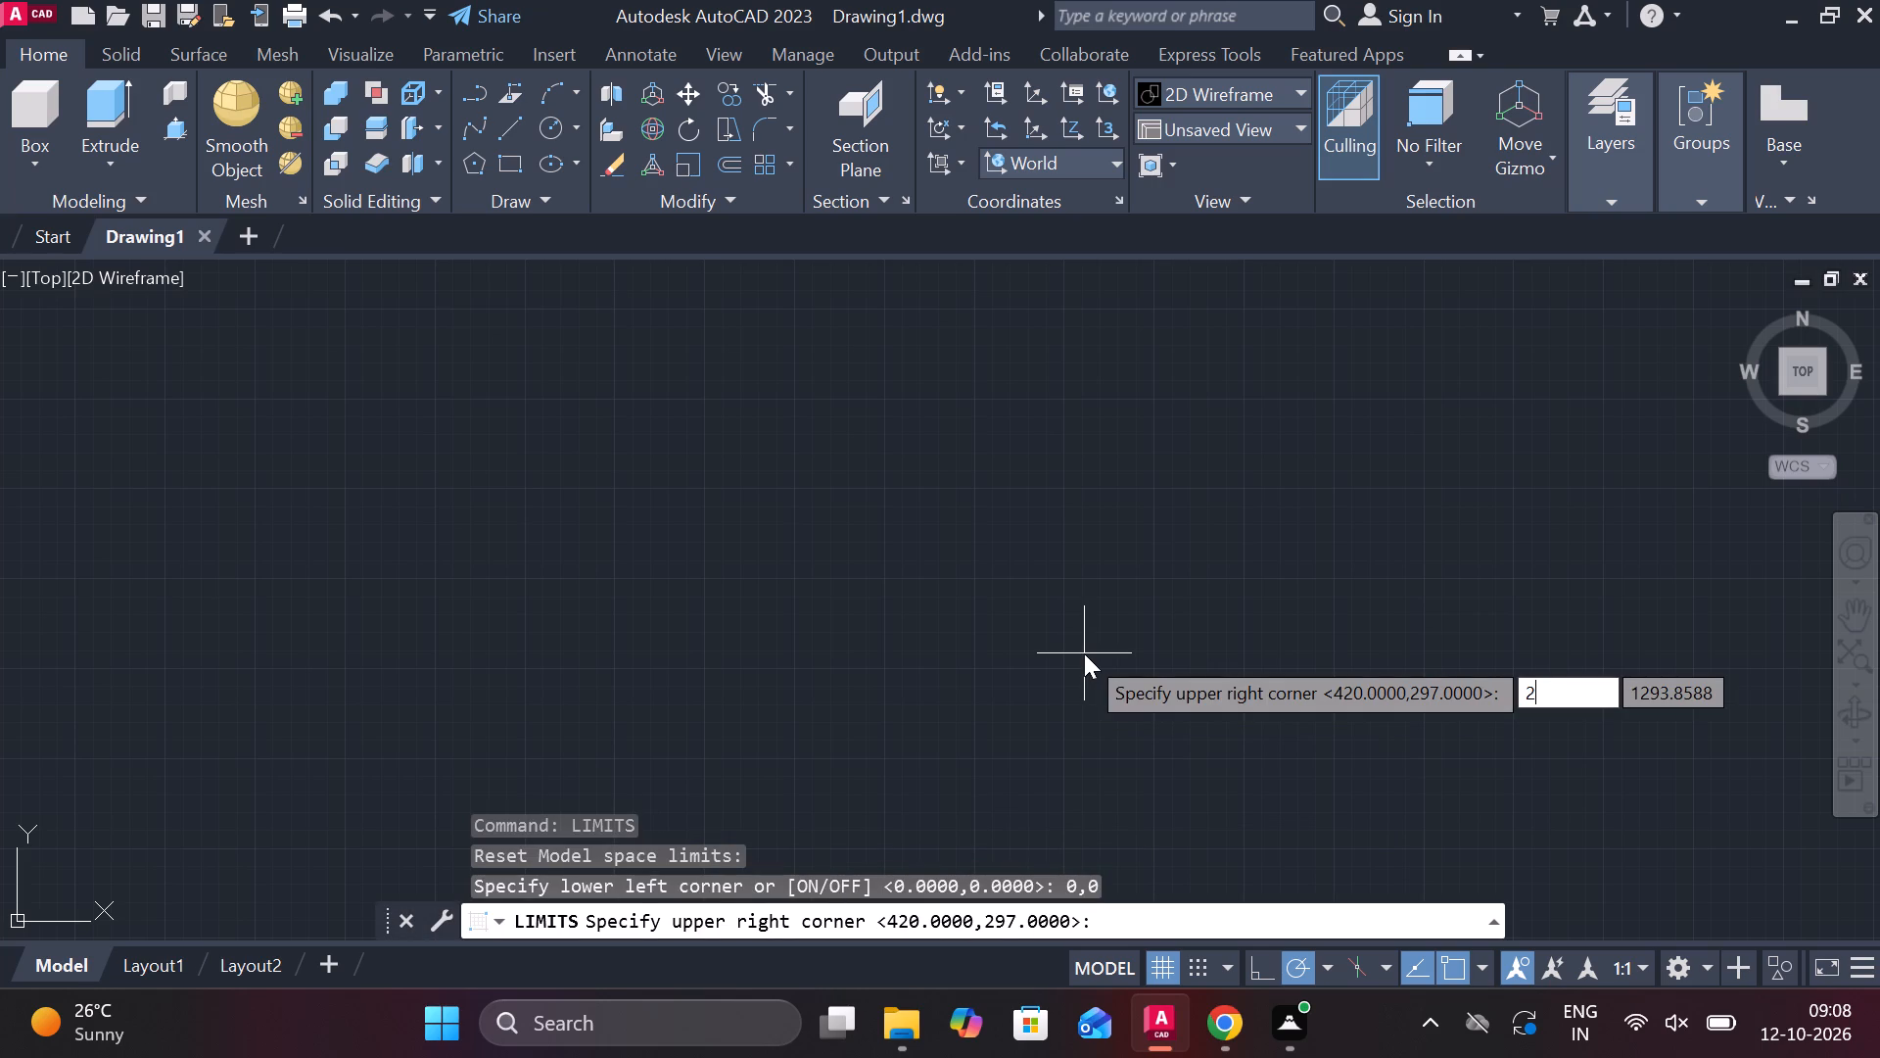
{"action": "type", "text": "97,210"}
{"action": "key", "text": "Return"}
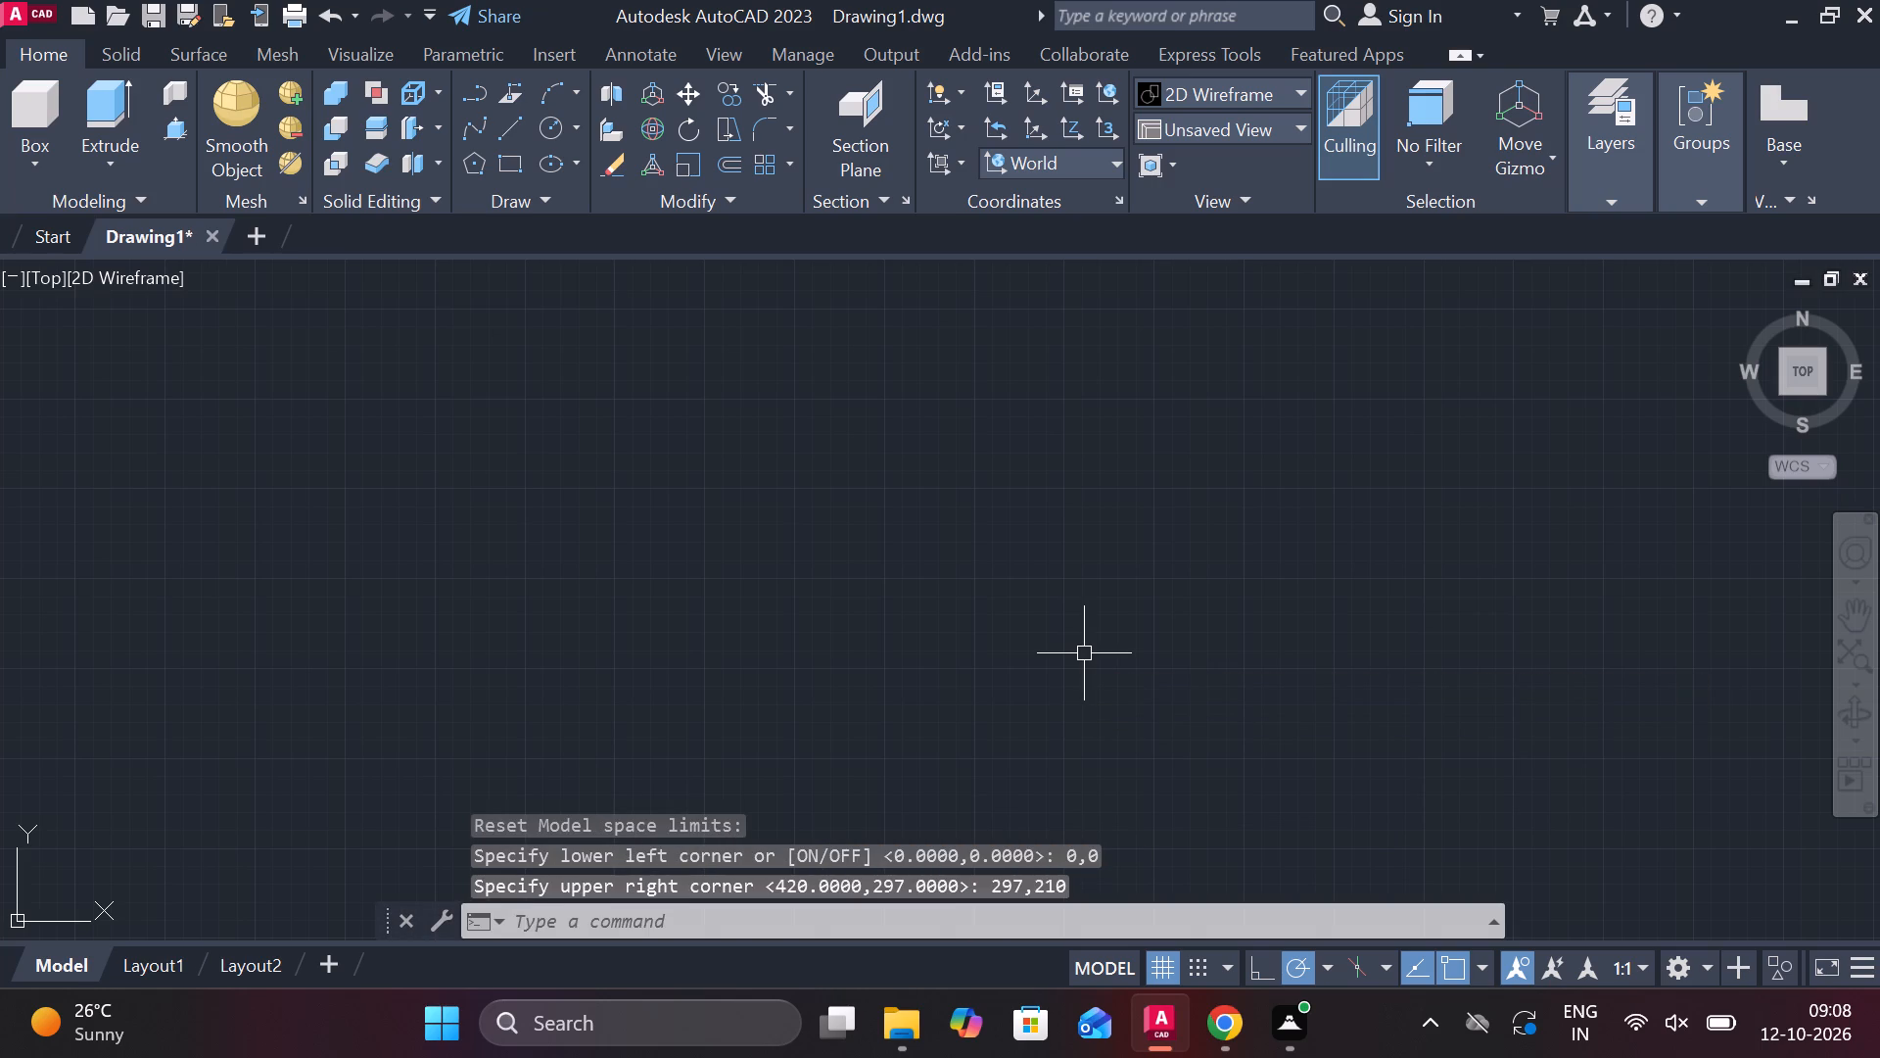
{"action": "key", "text": "z"}
{"action": "key", "text": "Return"}
{"action": "key", "text": "e"}
{"action": "key", "text": "Return"}
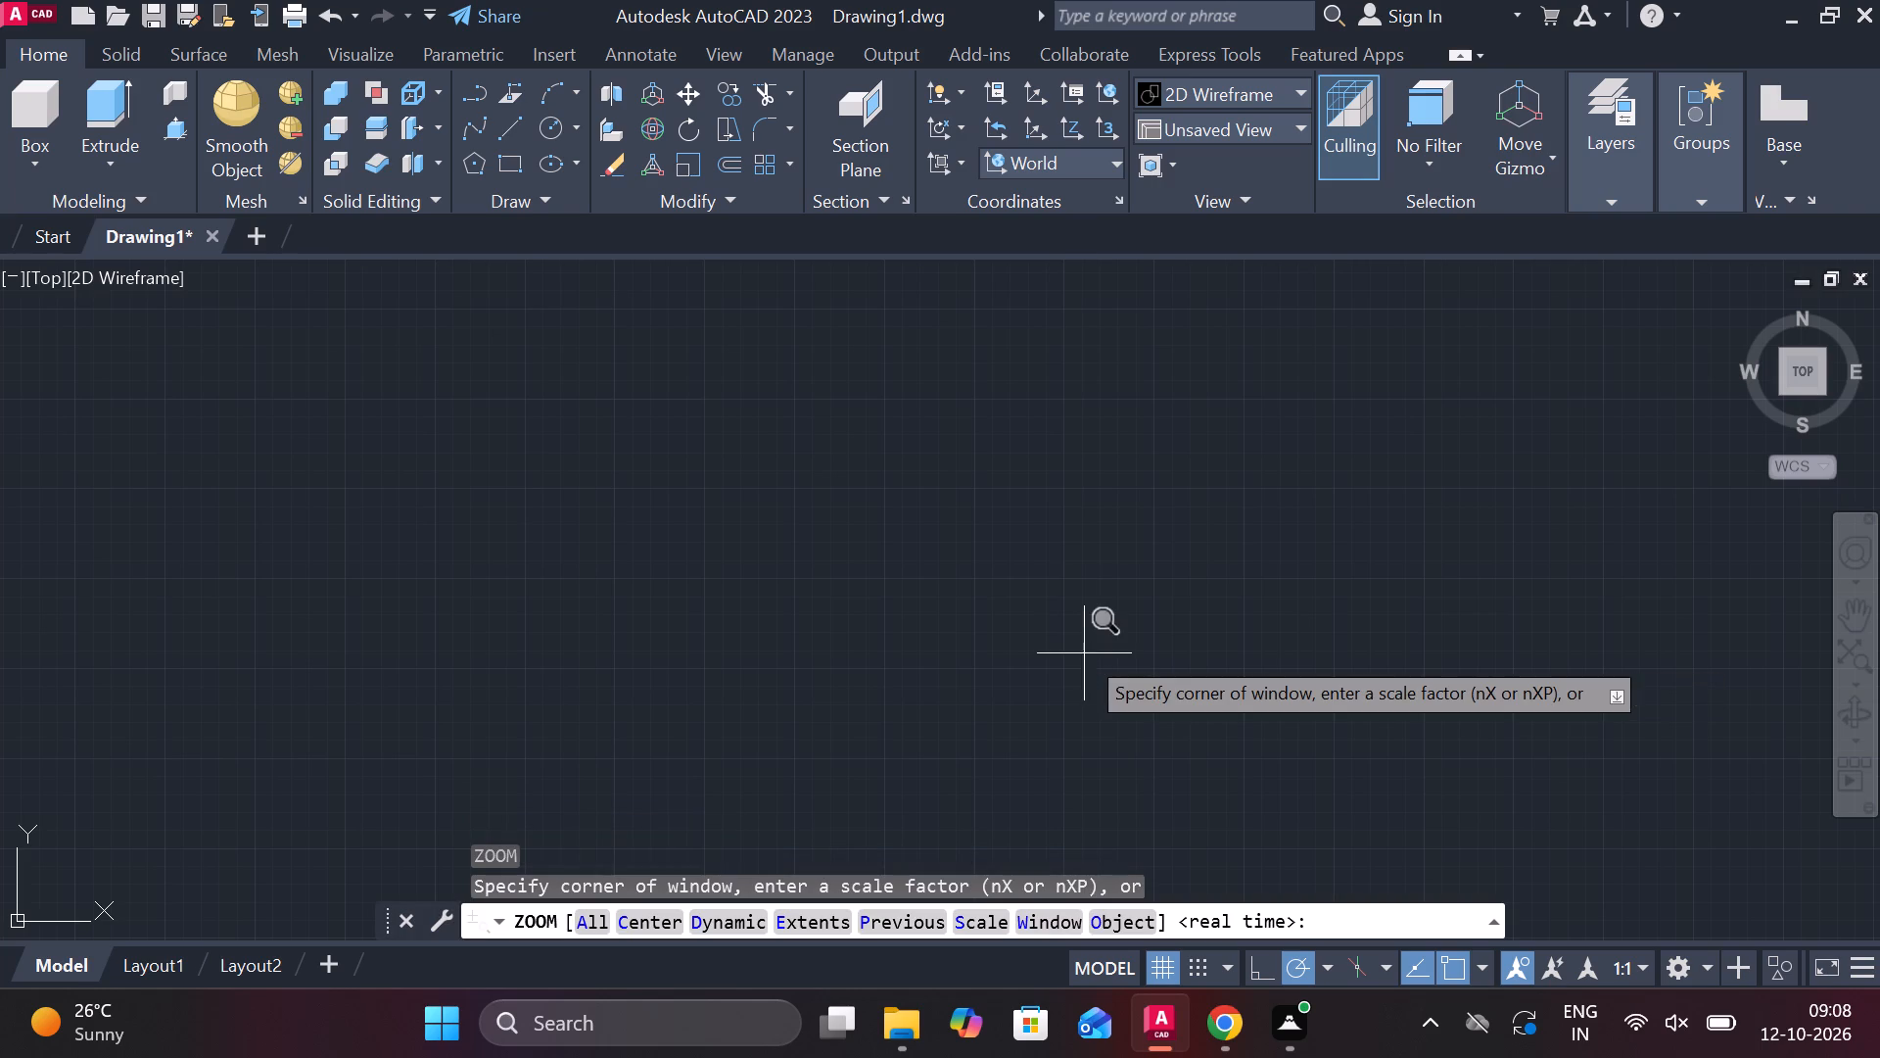
Switch the workspace from 3D Modeling to Drafting & Annotation.
{"action": "left_click", "coordinate": [502, 132]}
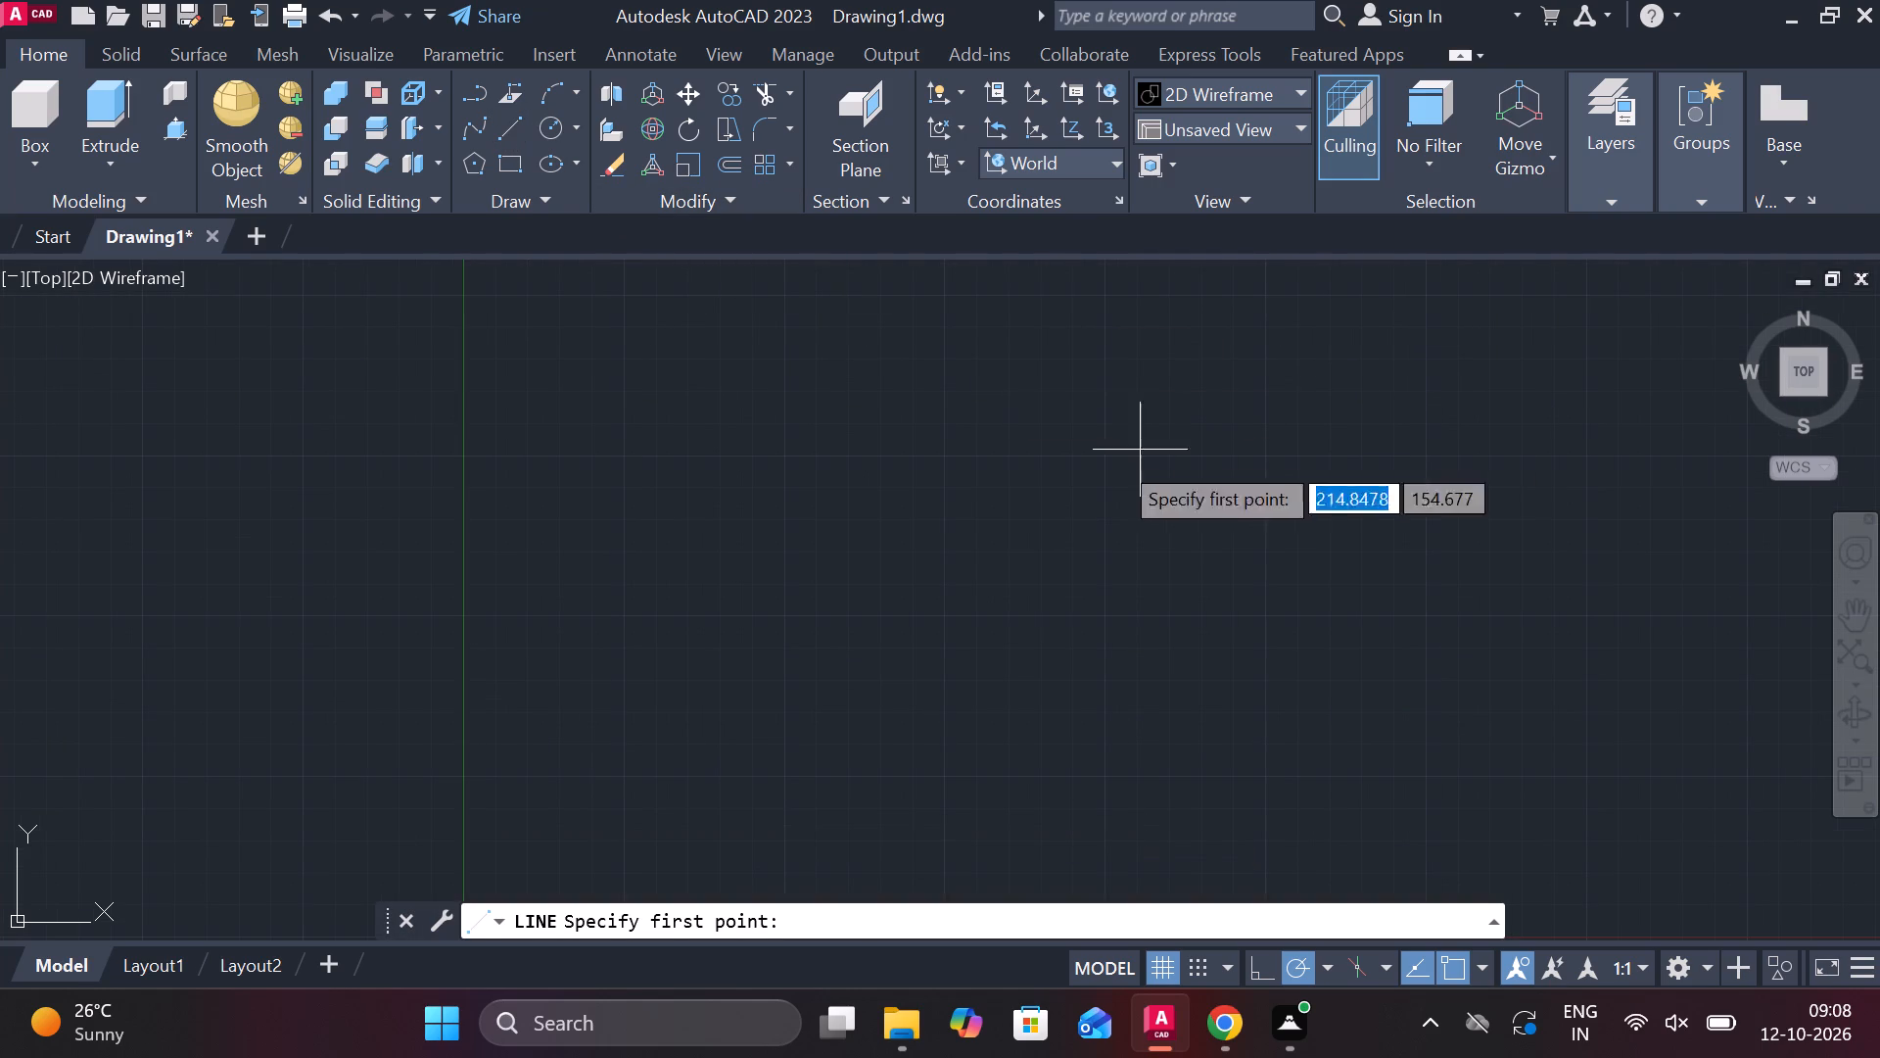
{"action": "key", "text": "Escape"}
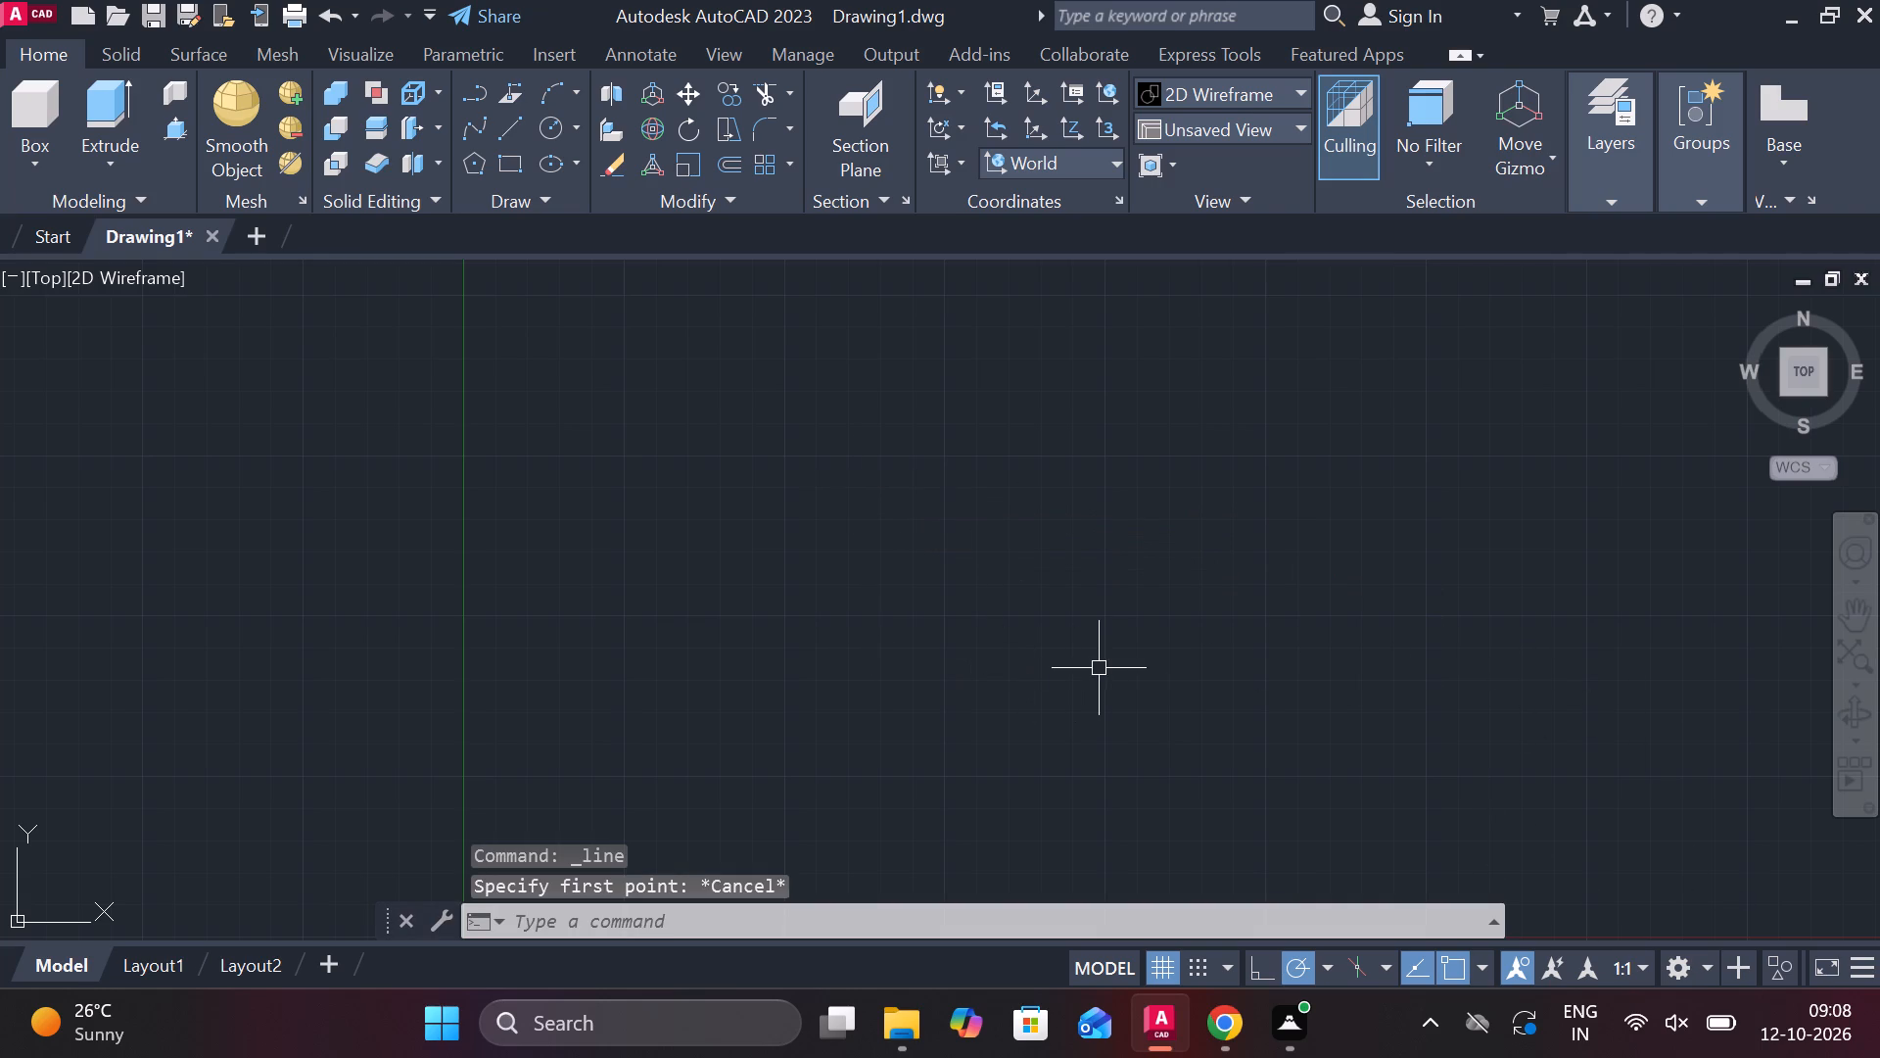
{"action": "left_click", "coordinate": [1713, 963]}
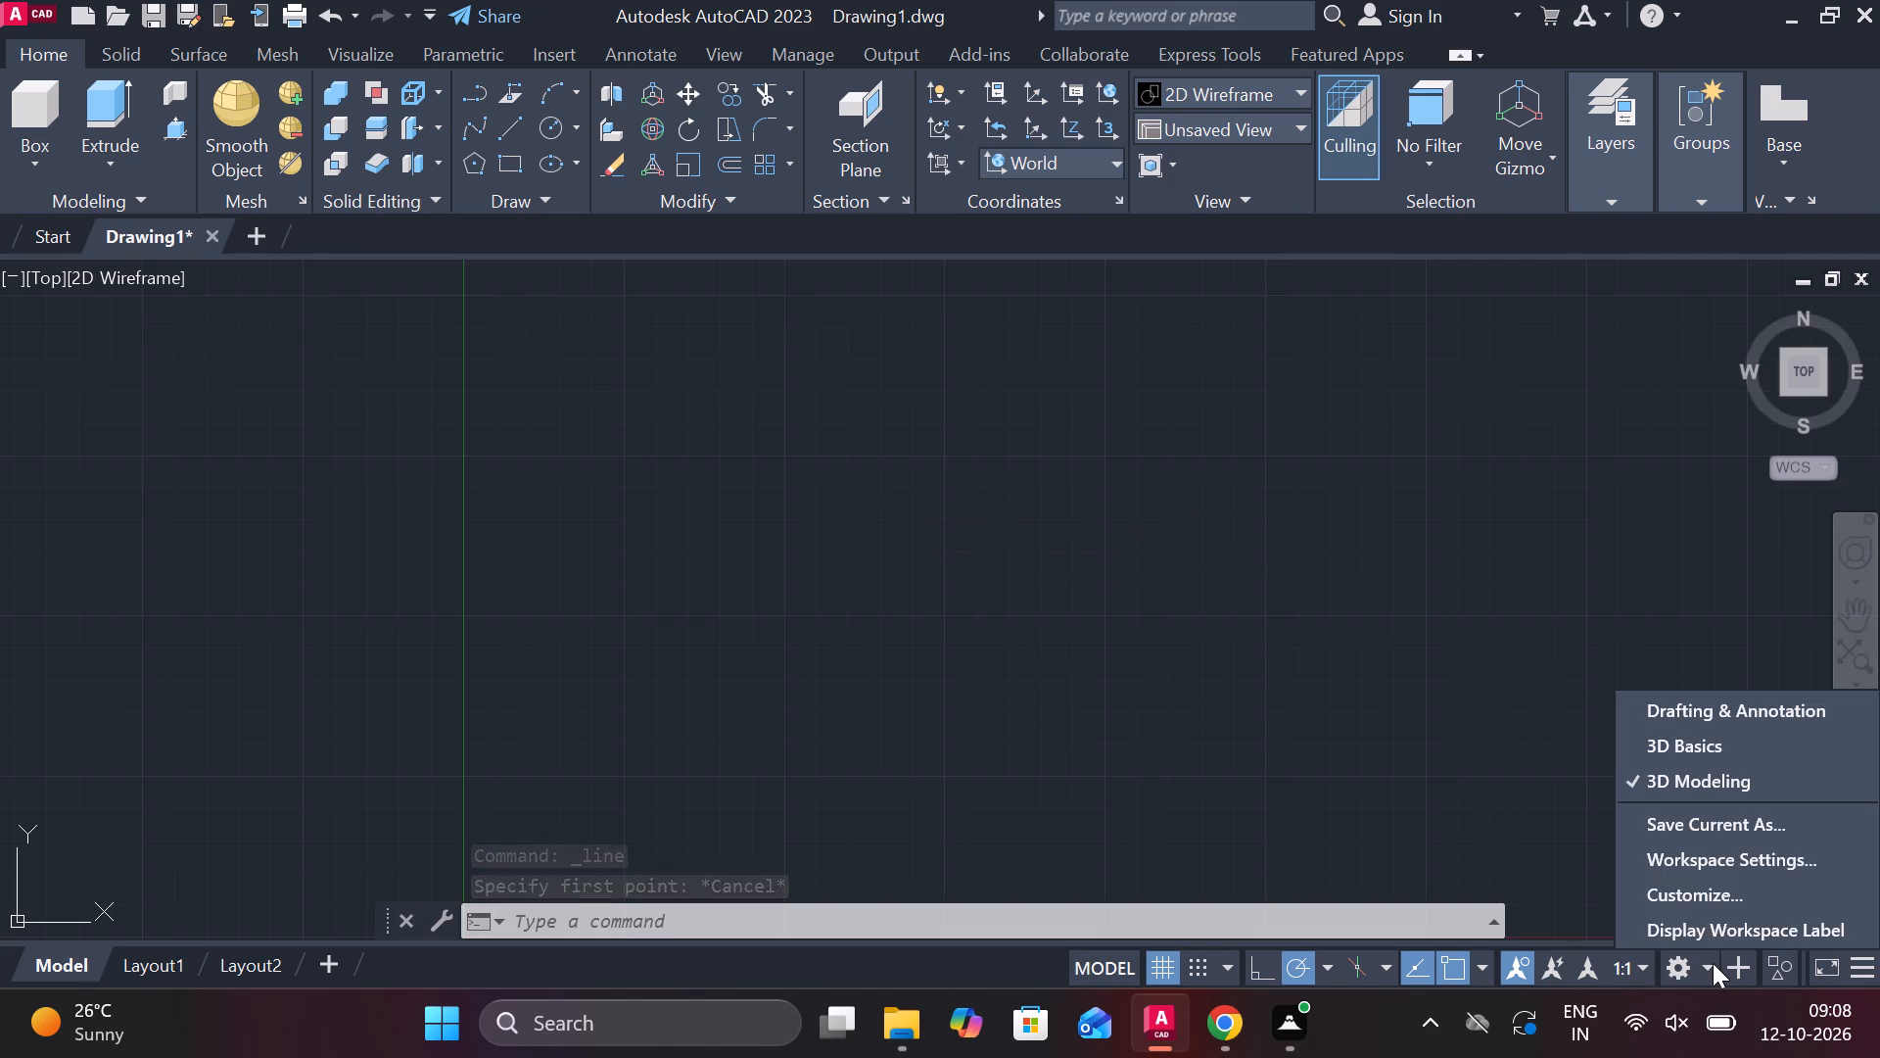
{"action": "left_click", "coordinate": [1695, 697]}
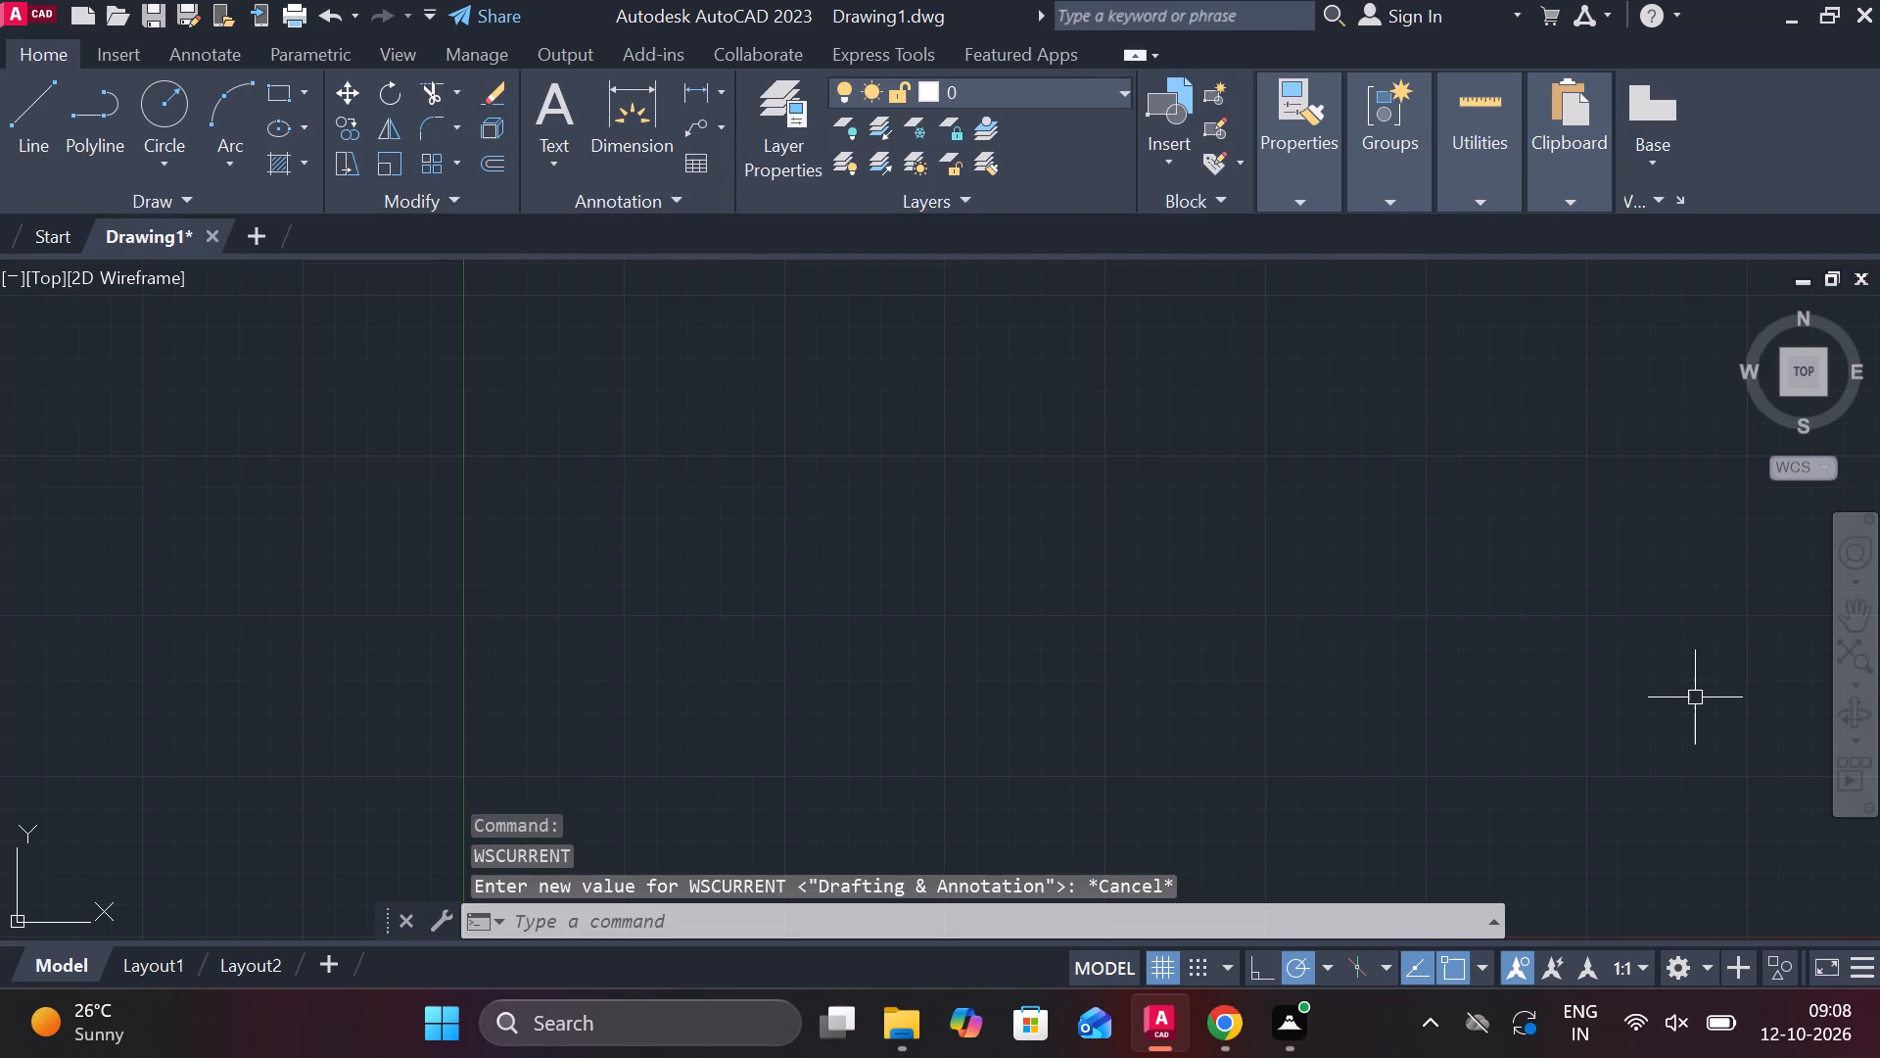
{"action": "left_click", "coordinate": [1195, 535]}
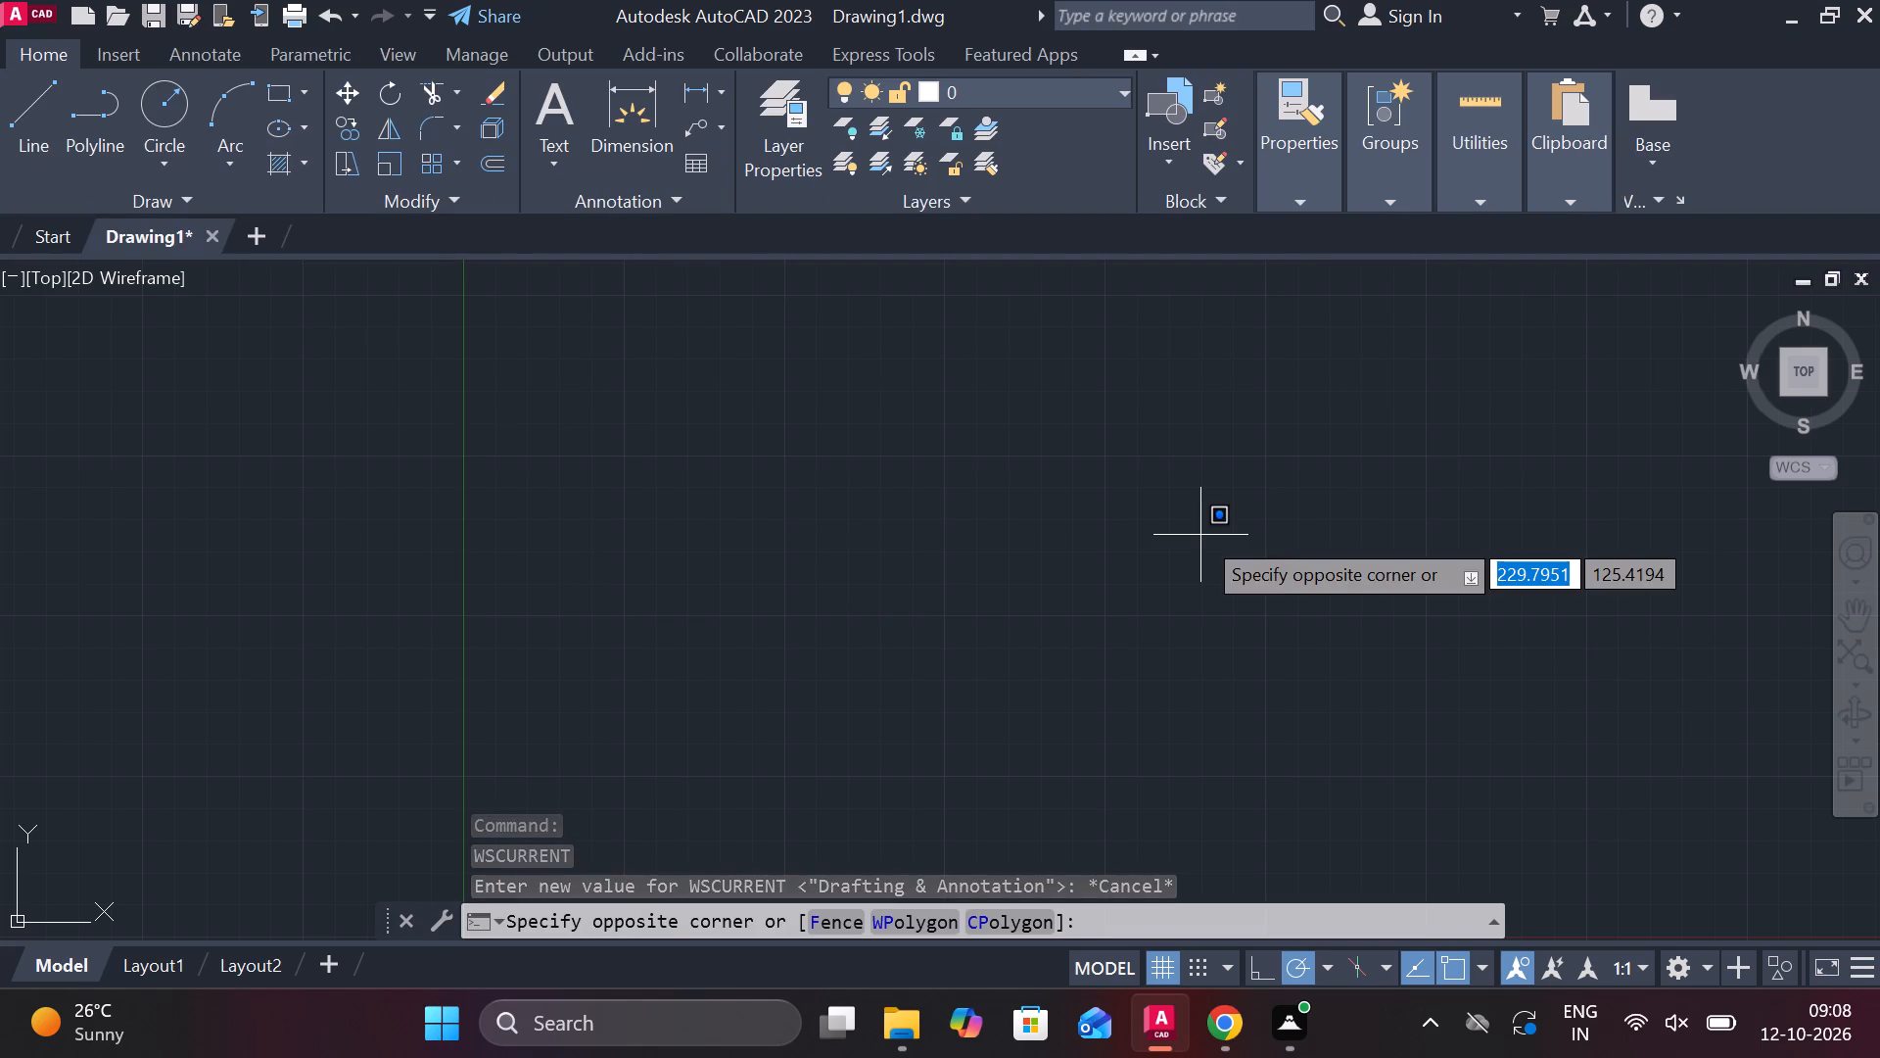
{"action": "key", "text": "Escape"}
Run LOGFILEON again in the Drafting & Annotation workspace.
{"action": "scroll", "coordinate": [1061, 567], "scroll_direction": "down", "scroll_amount": 4}
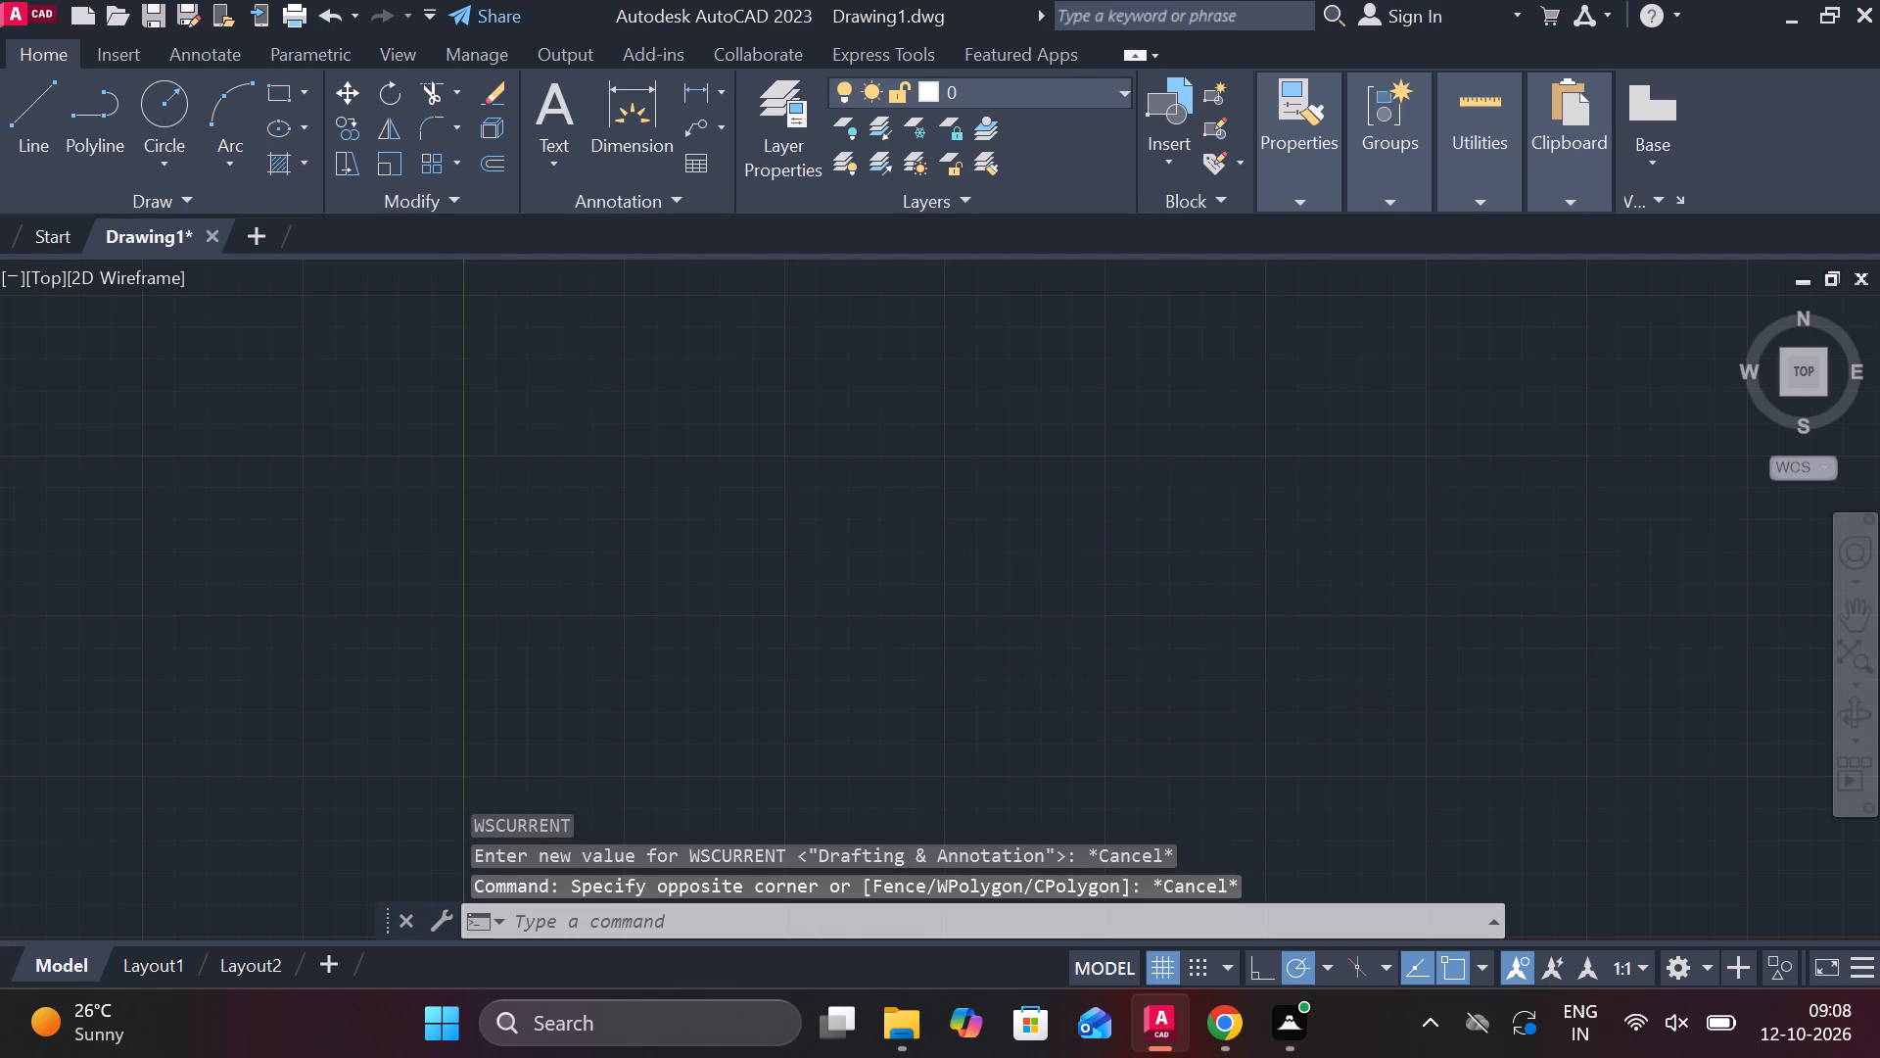
{"action": "scroll", "coordinate": [1061, 567], "scroll_direction": "up", "scroll_amount": 4}
{"action": "type", "text": "log"}
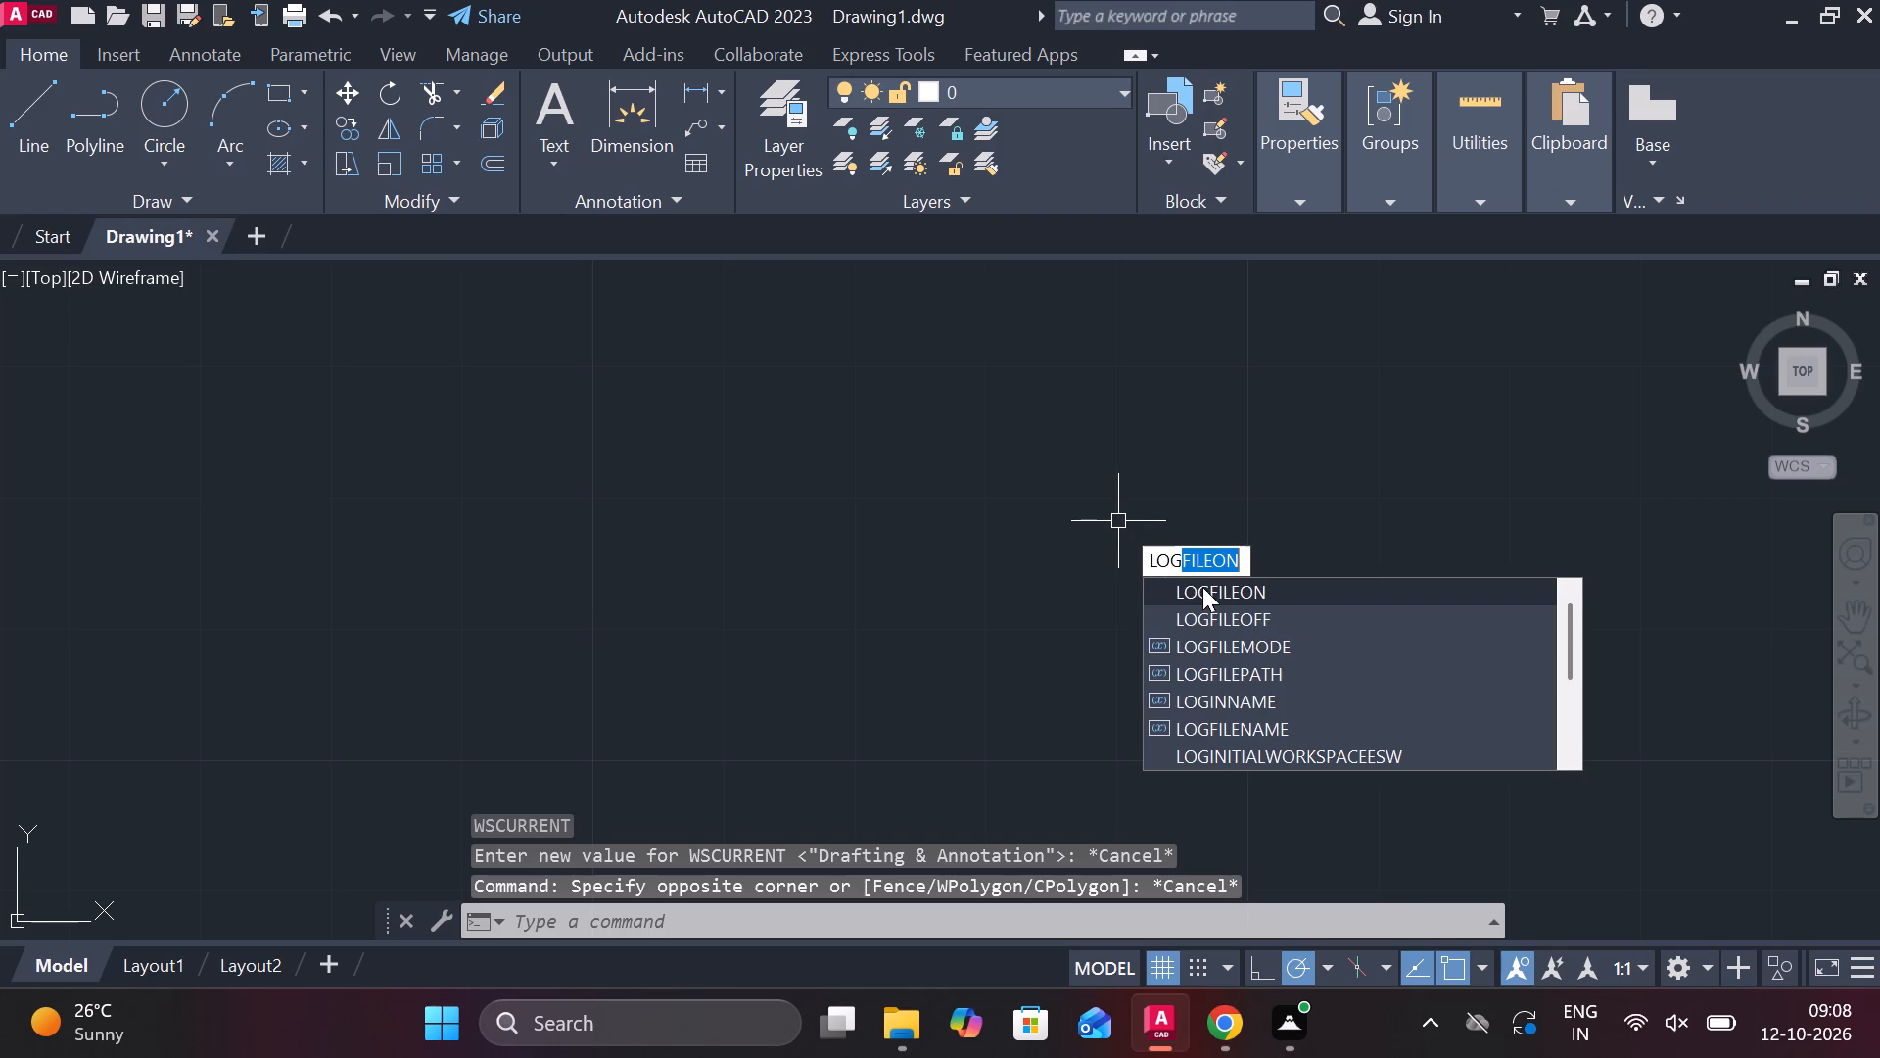
{"action": "left_click", "coordinate": [1202, 587]}
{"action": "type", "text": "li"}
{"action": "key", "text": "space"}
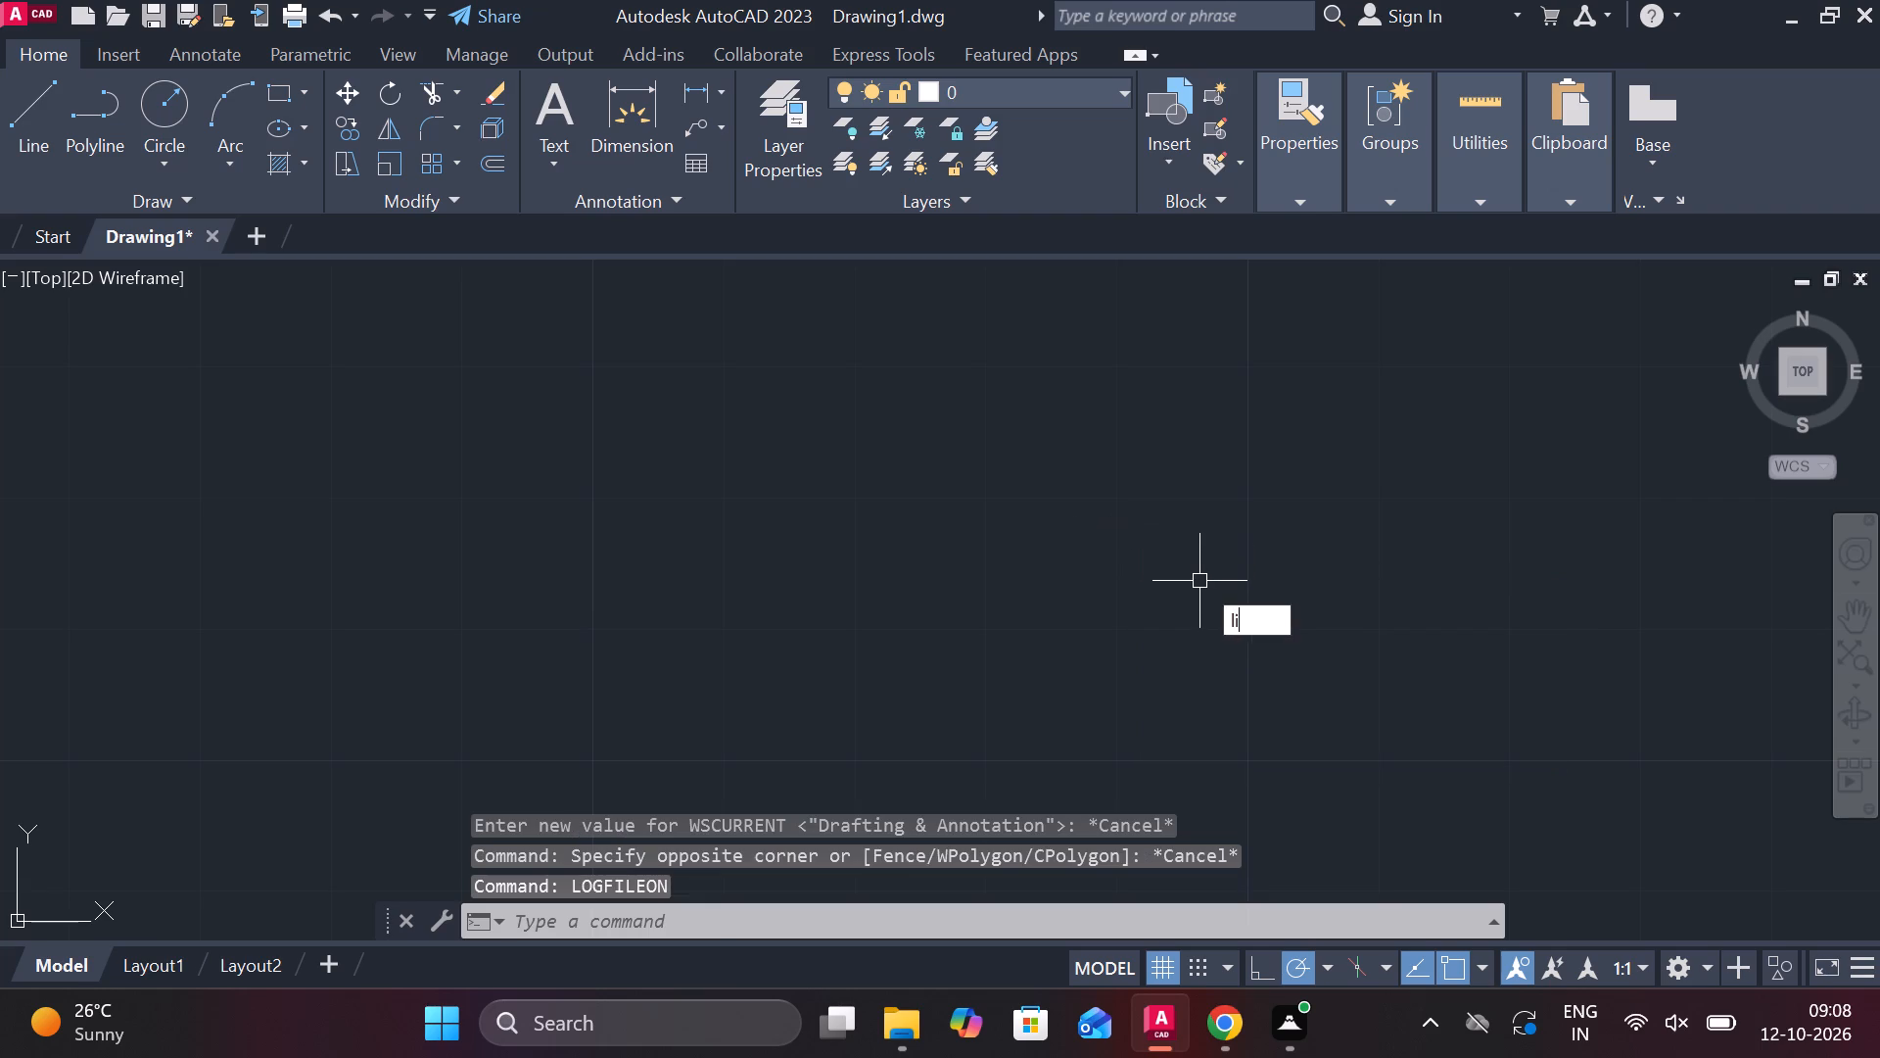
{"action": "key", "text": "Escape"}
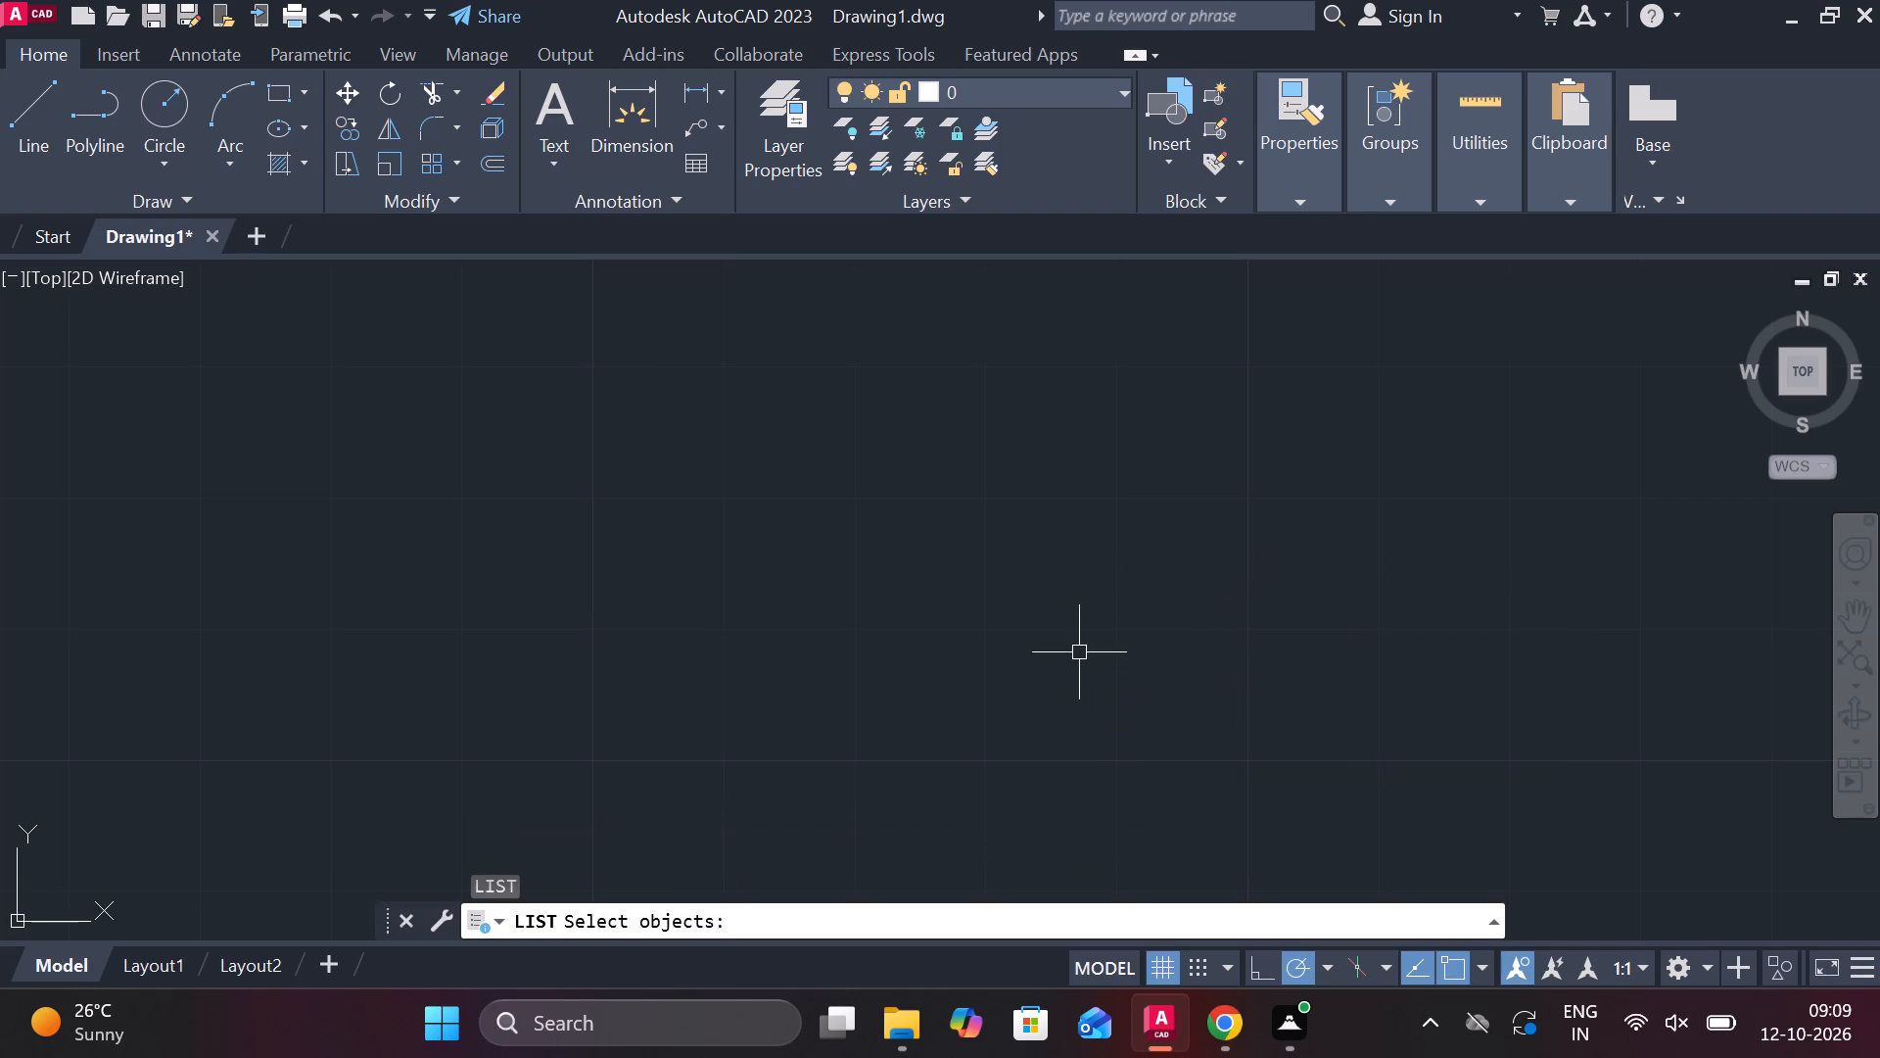
Run LOGFILEON once more to keep command log recording on.
{"action": "type", "text": "loh"}
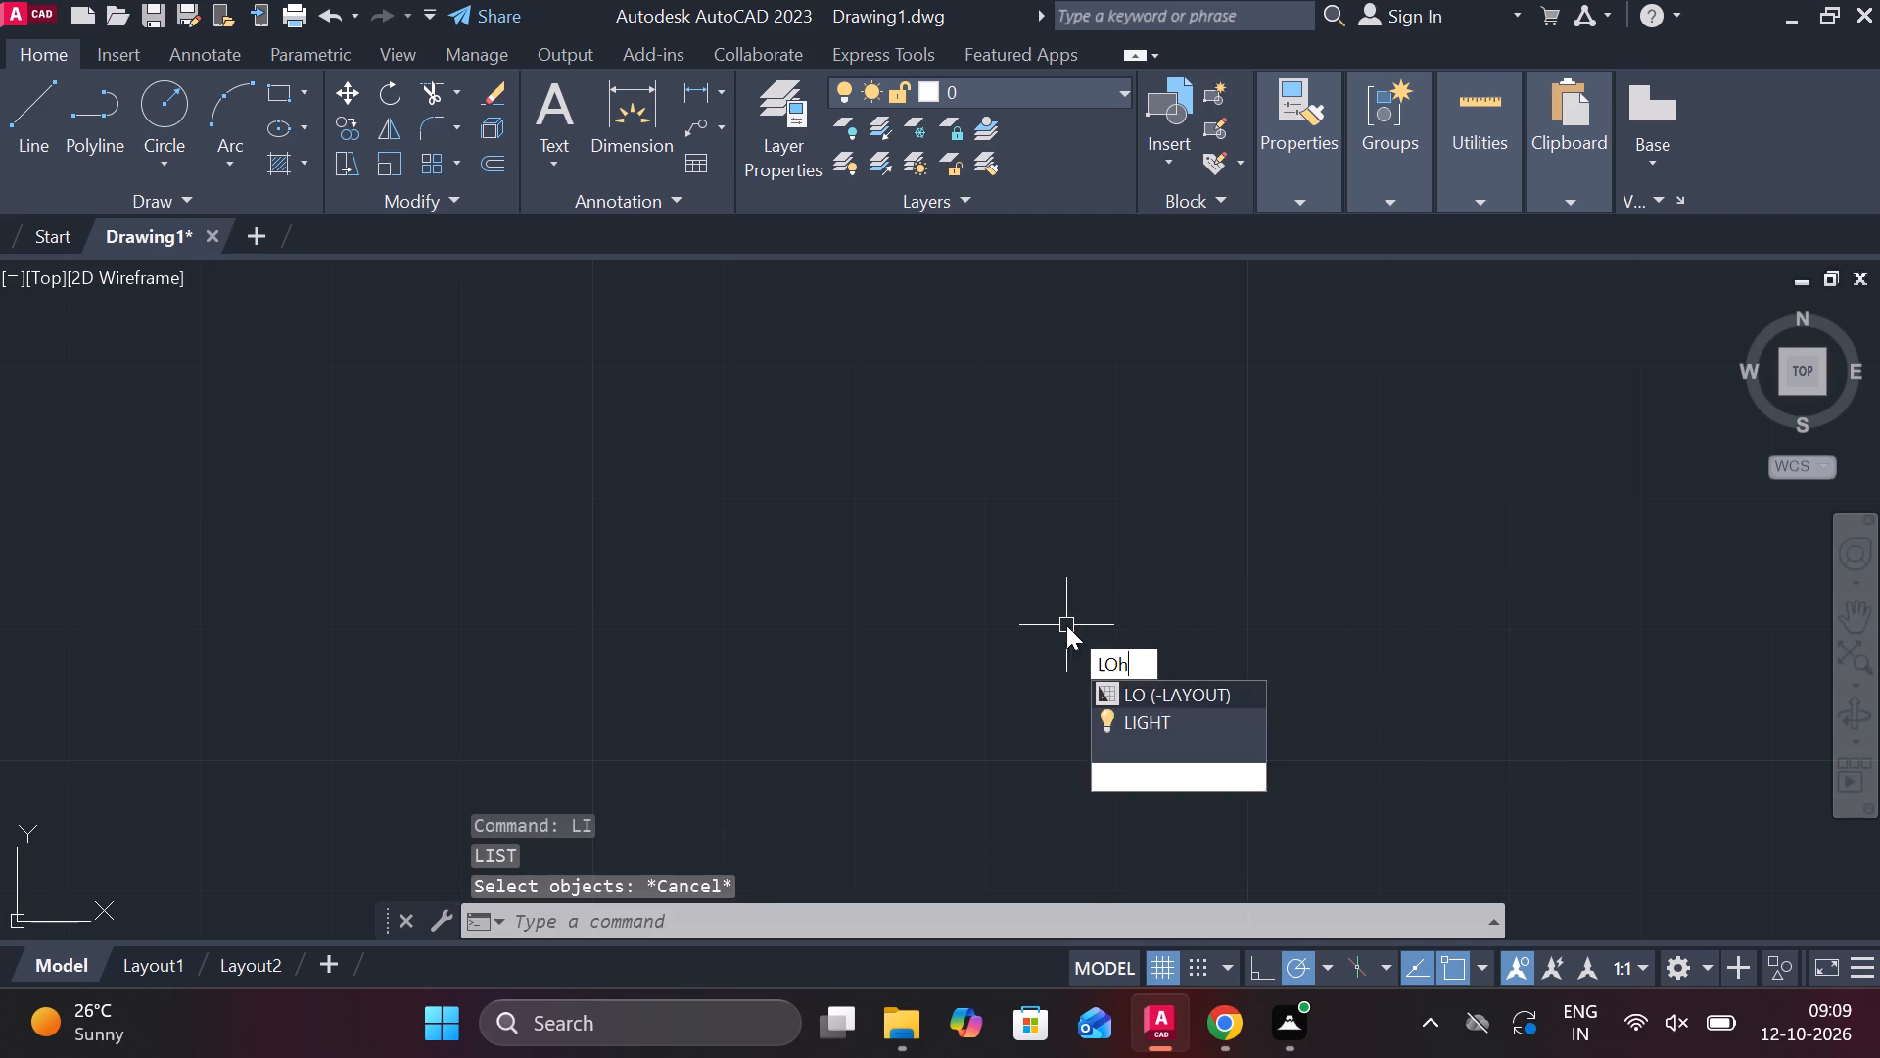
{"action": "key", "text": "g"}
{"action": "key", "text": "BackSpace"}
{"action": "key", "text": "BackSpace"}
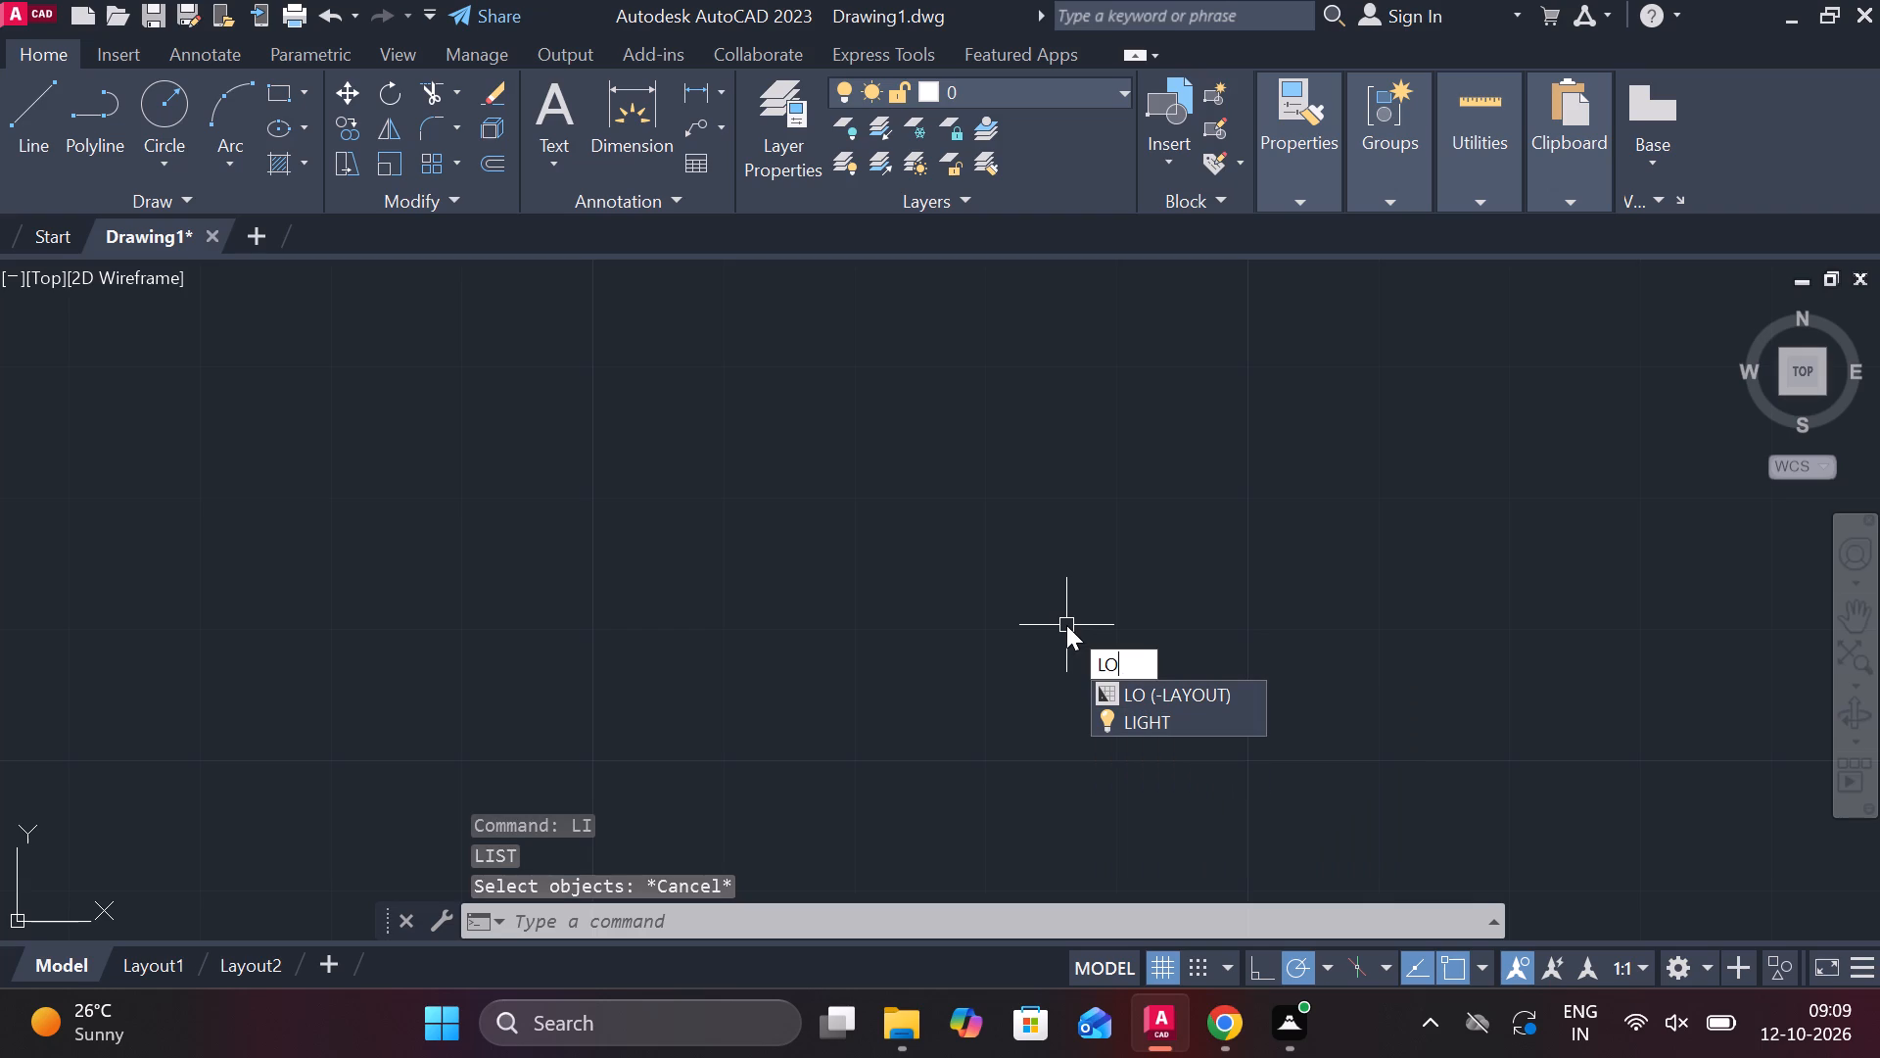
{"action": "left_click", "coordinate": [1167, 719]}
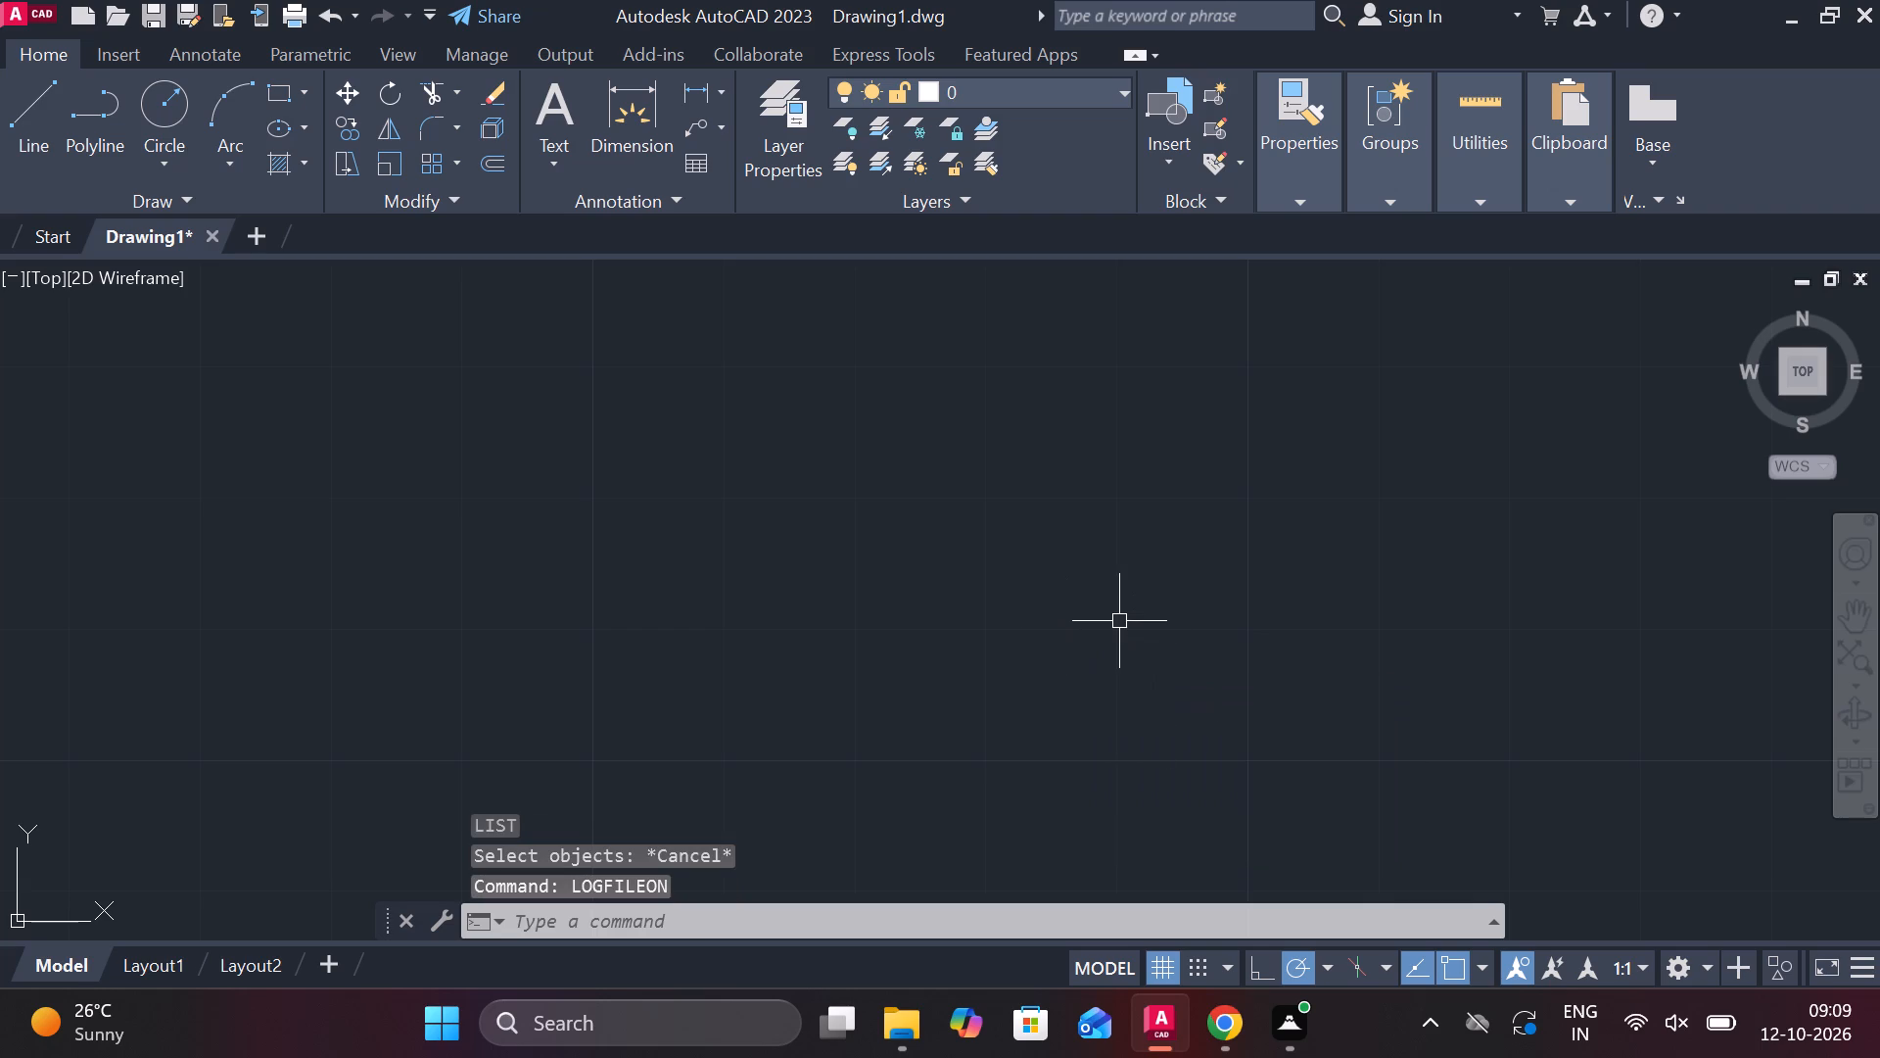
Enter the model space limits again, with lower corner 0,0 and upper corner 297,210.
{"action": "type", "text": "limi"}
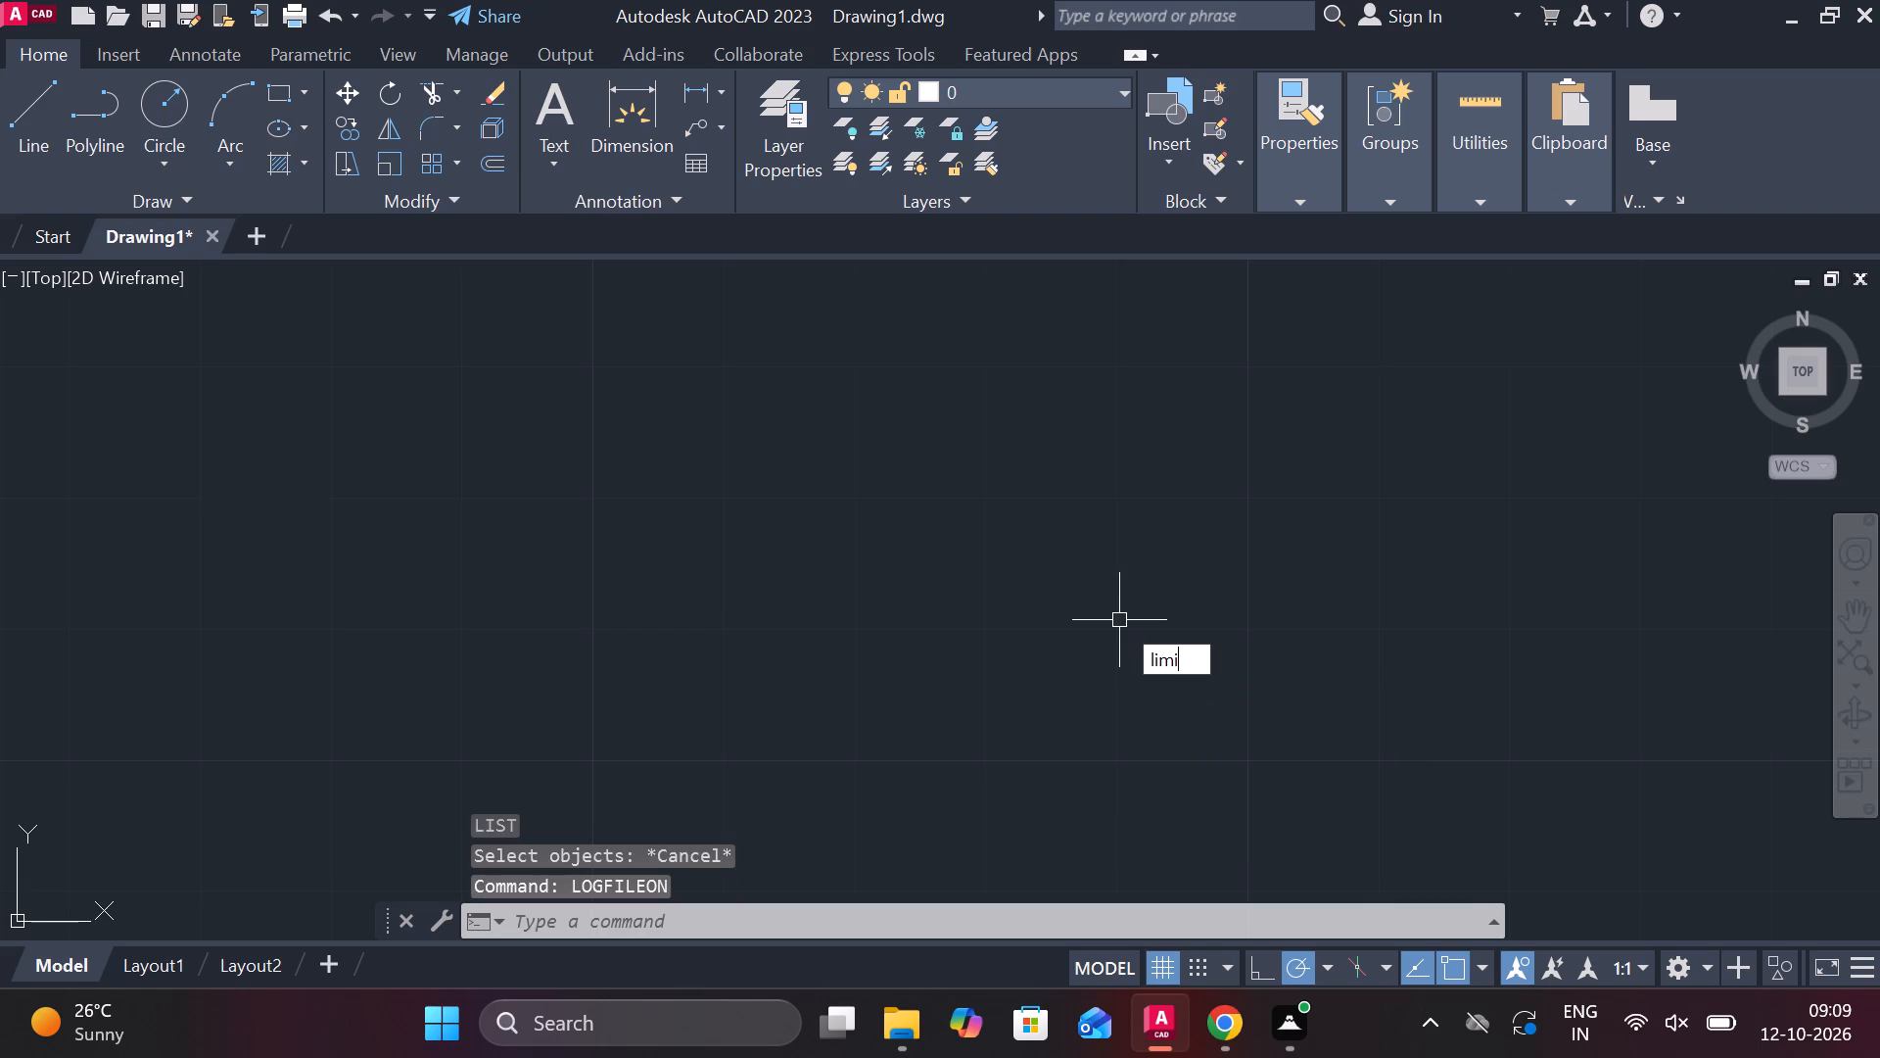
{"action": "left_click", "coordinate": [1197, 681]}
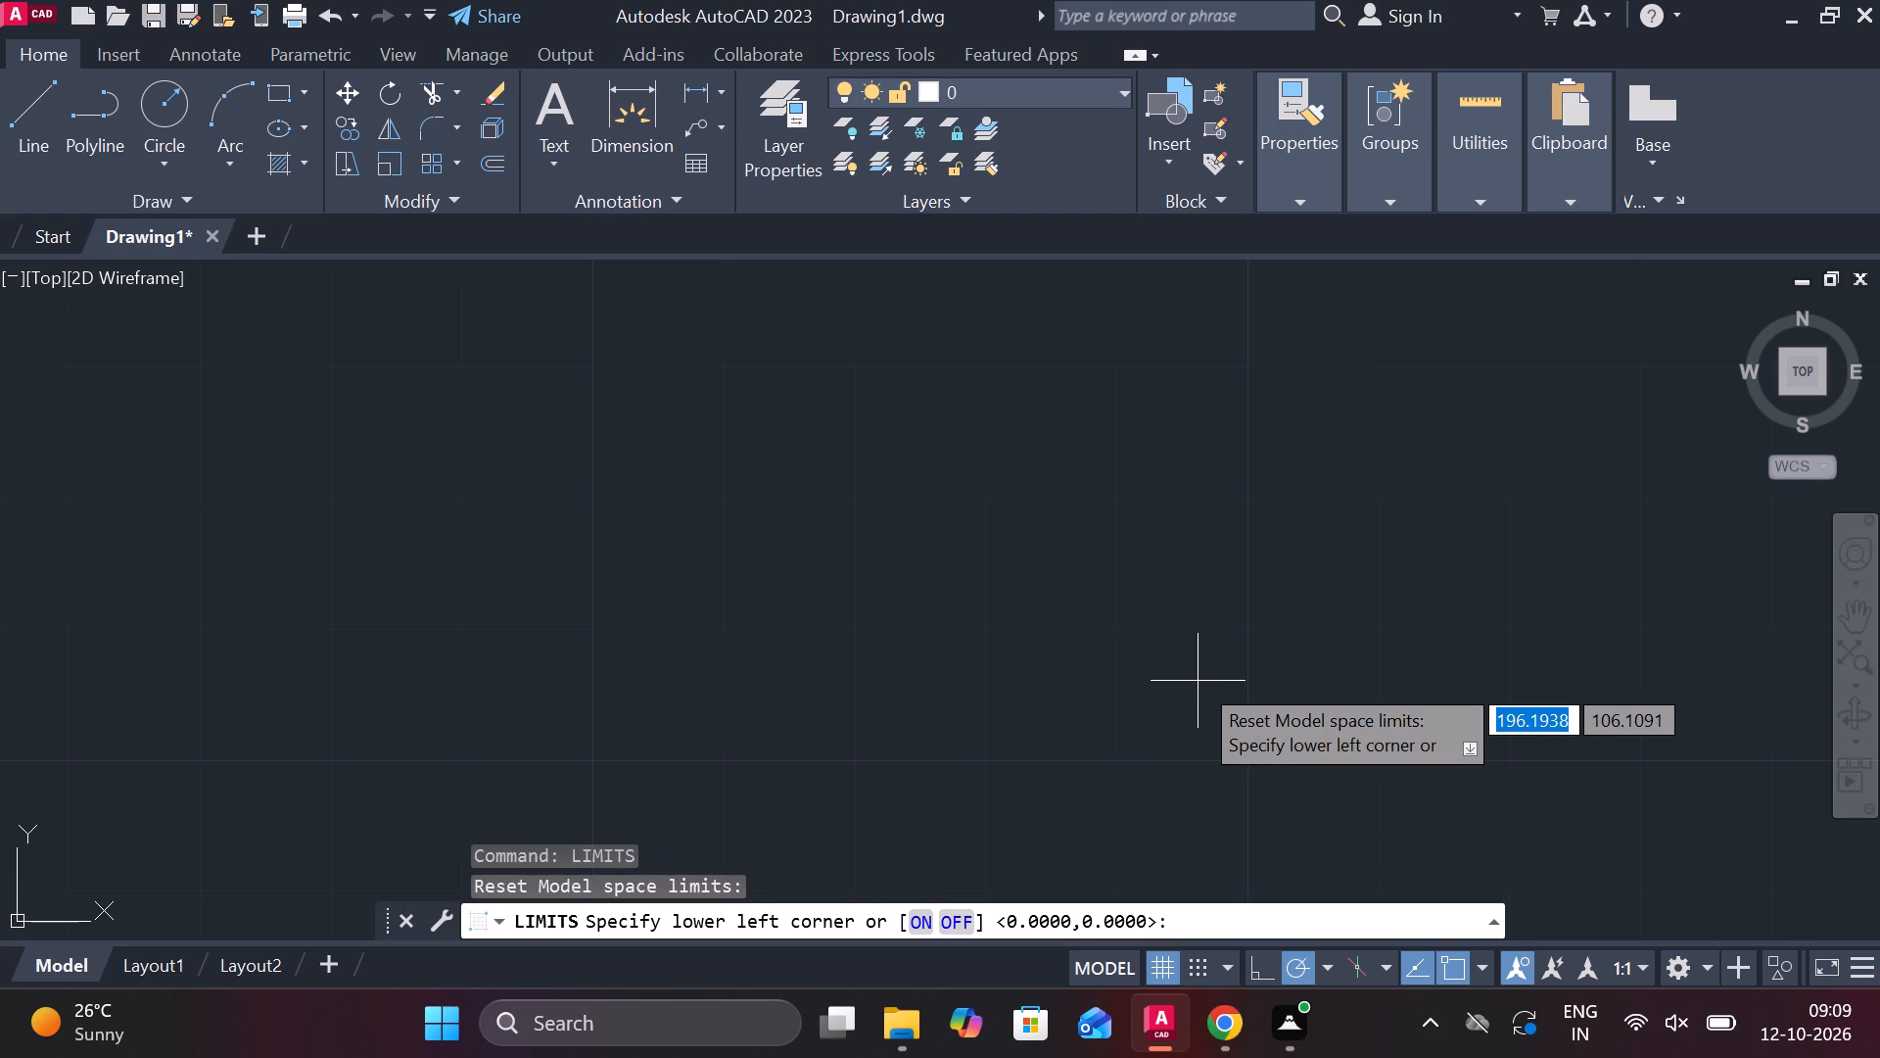
{"action": "type", "text": "00"}
{"action": "key", "text": "BackSpace"}
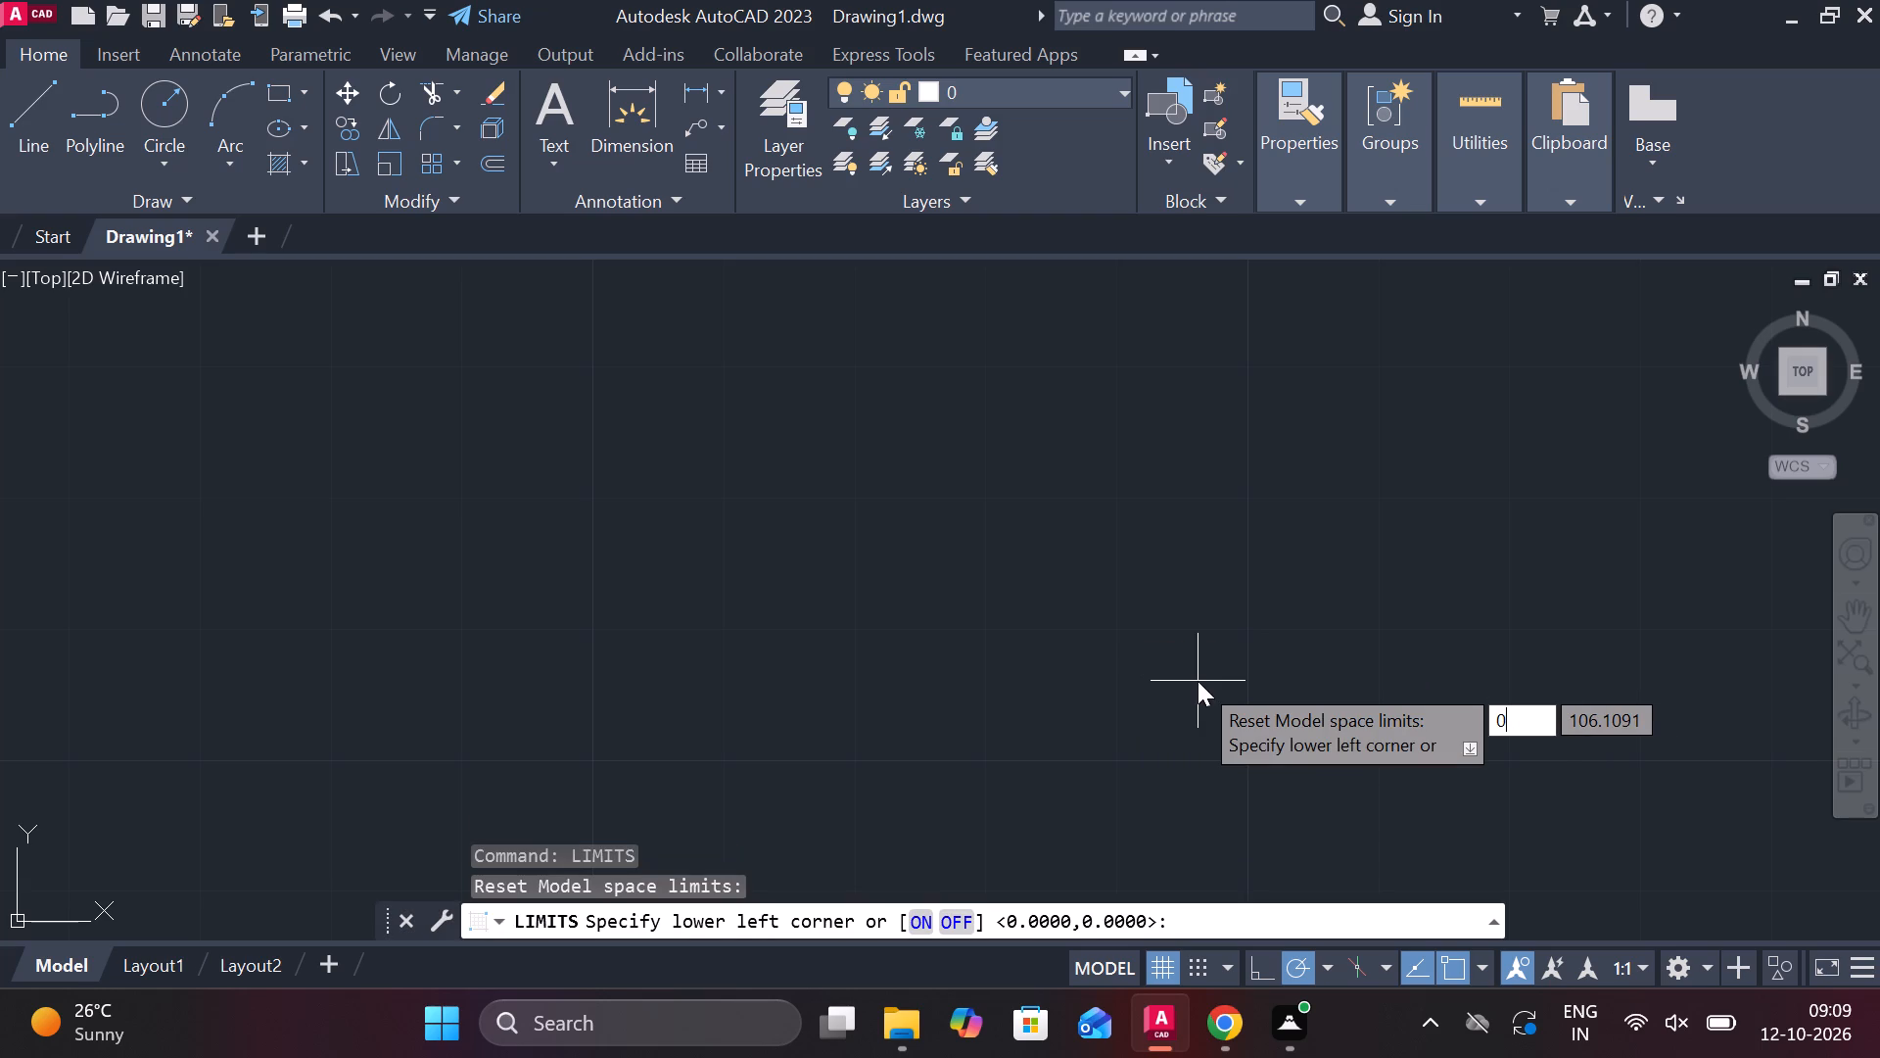
{"action": "type", "text": ",0"}
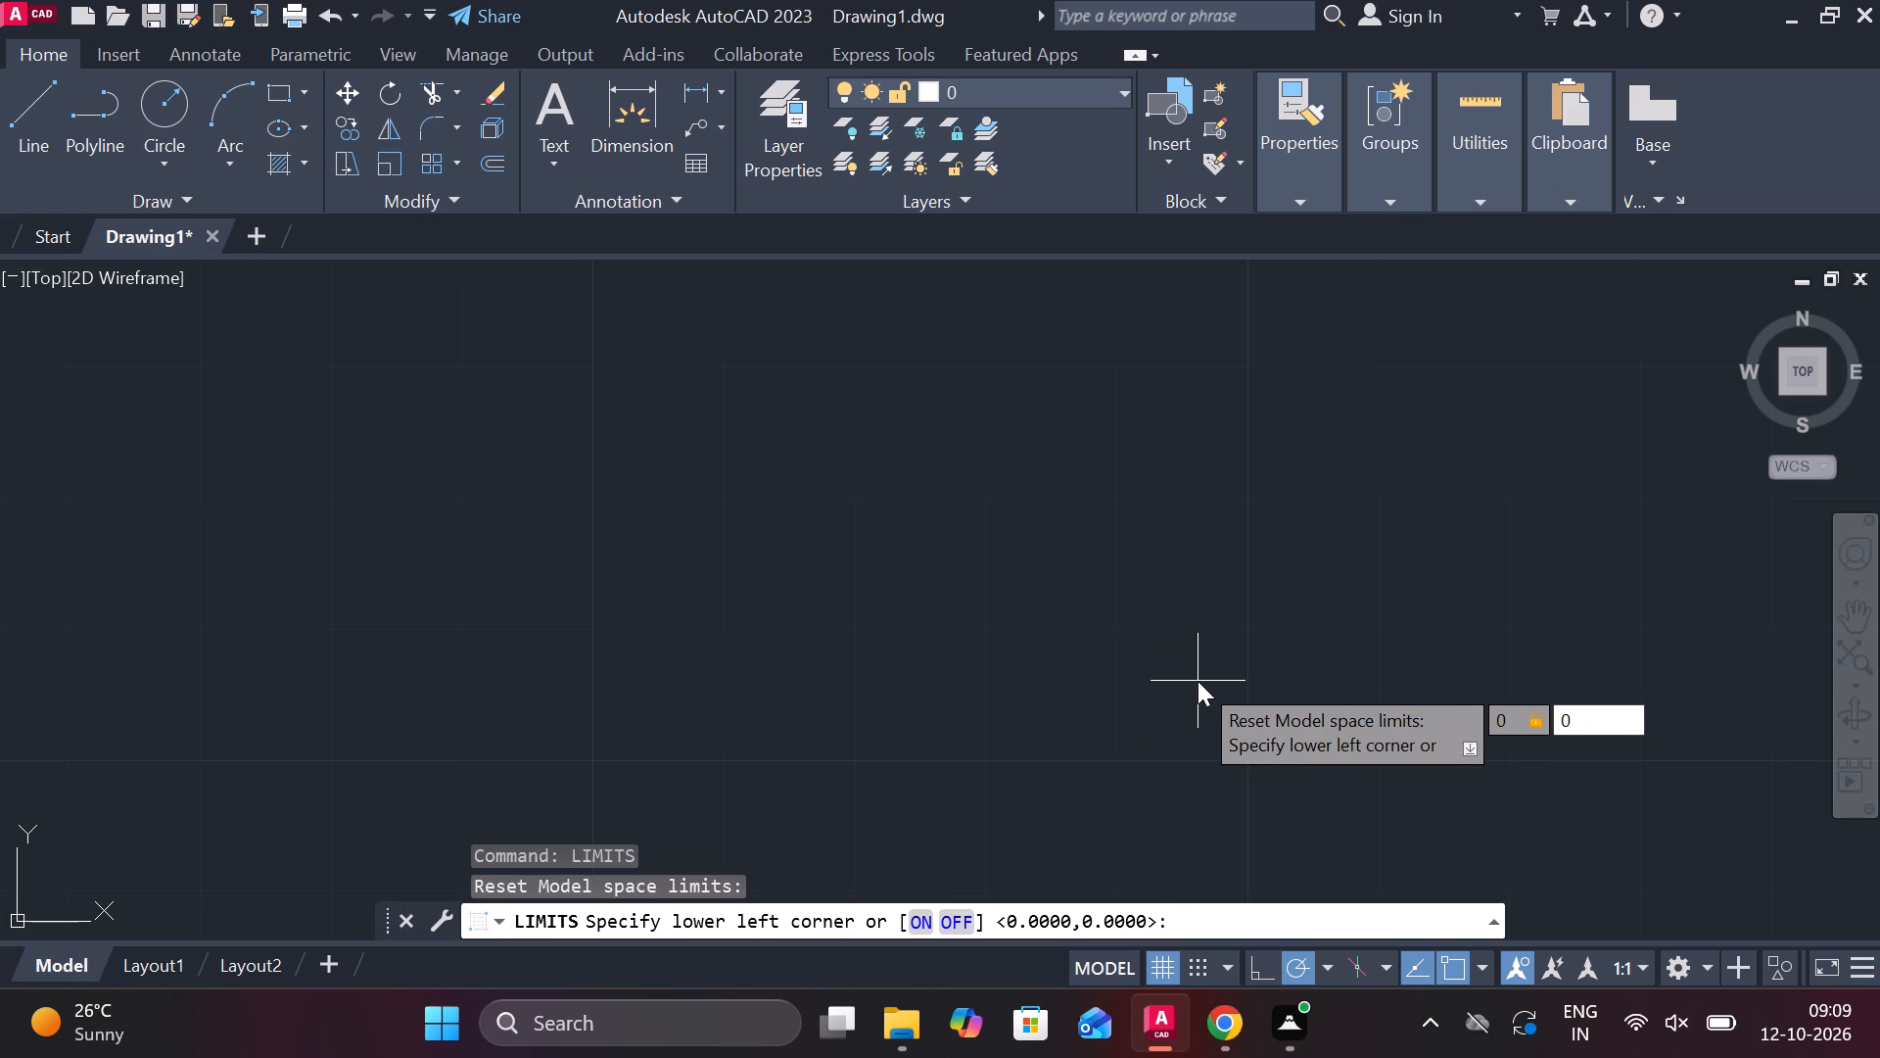
{"action": "key", "text": "Return"}
{"action": "key", "text": "2"}
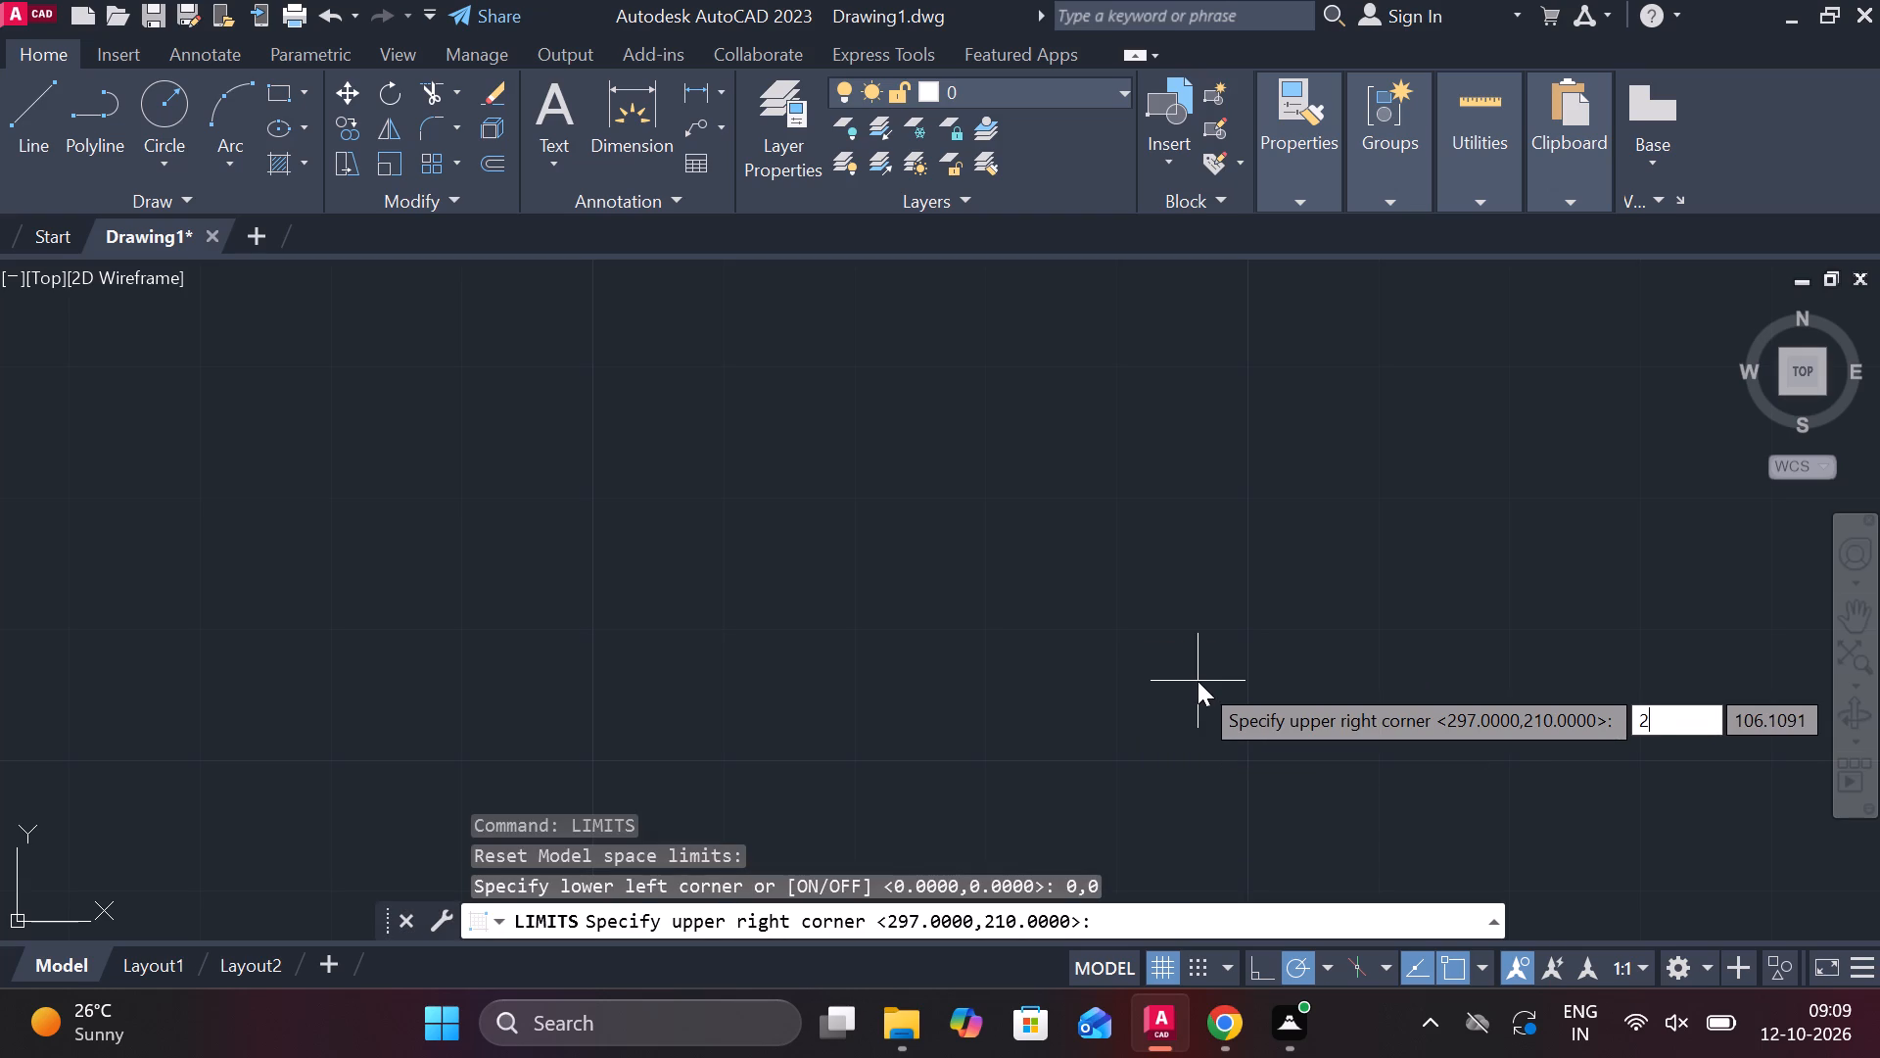
{"action": "type", "text": "97"}
{"action": "type", "text": ",210"}
{"action": "key", "text": "Return"}
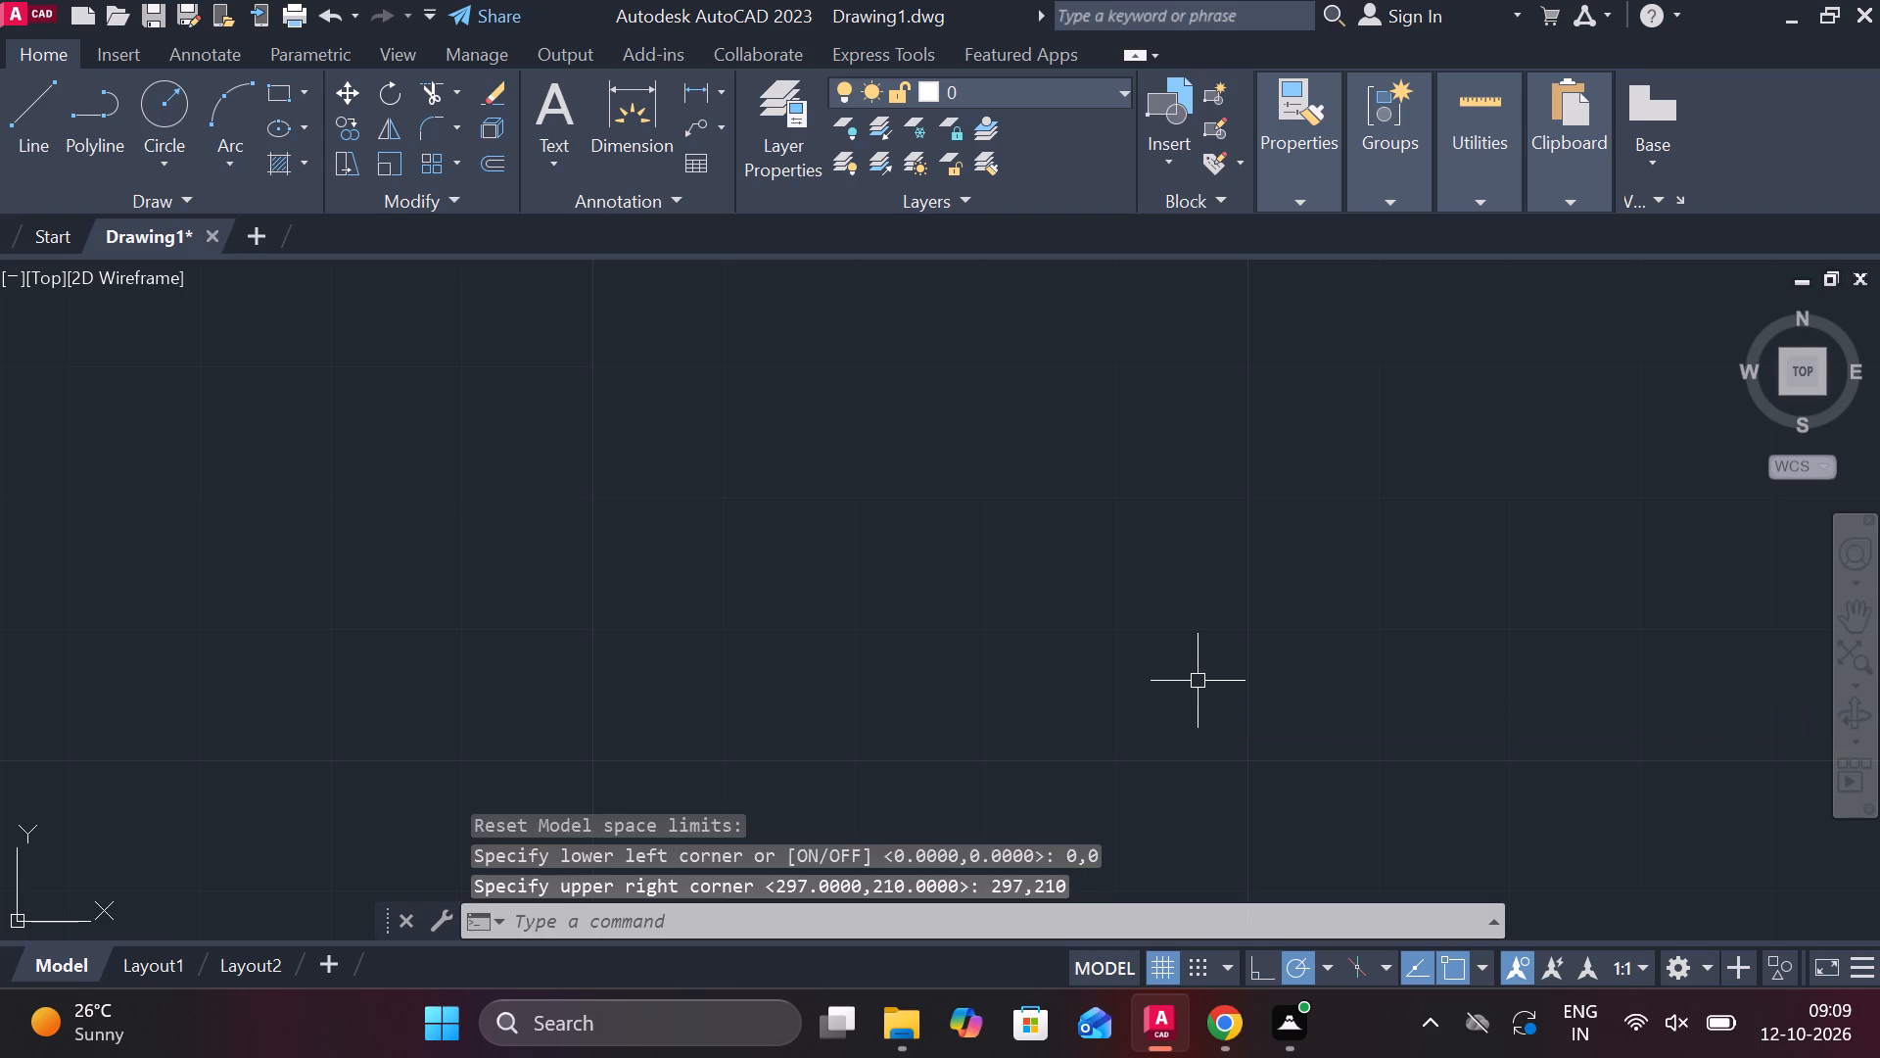
{"action": "key", "text": "z"}
{"action": "key", "text": "Return"}
{"action": "key", "text": "e"}
{"action": "key", "text": "Return"}
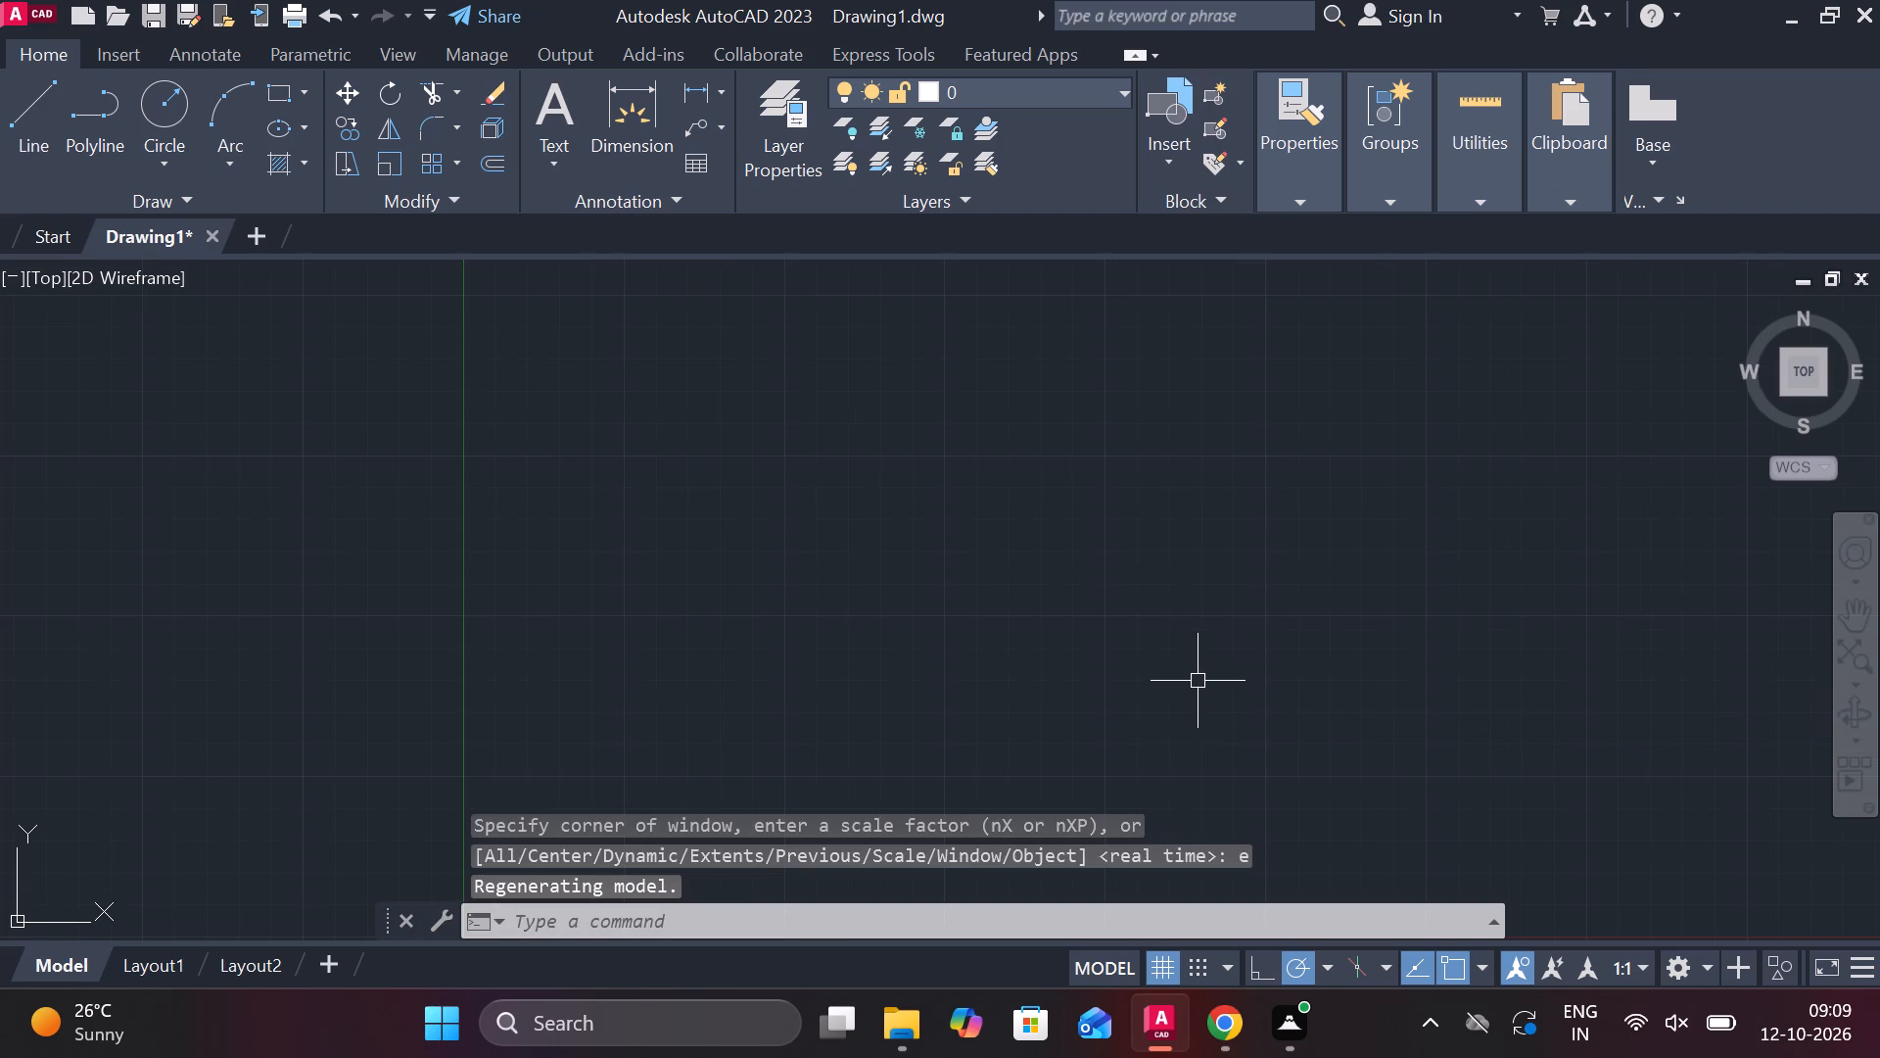
Draw a circle with a diameter of 72.1 in the upper middle of the drawing area.
{"action": "type", "text": "c"}
{"action": "key", "text": "space"}
{"action": "left_click", "coordinate": [1058, 445]}
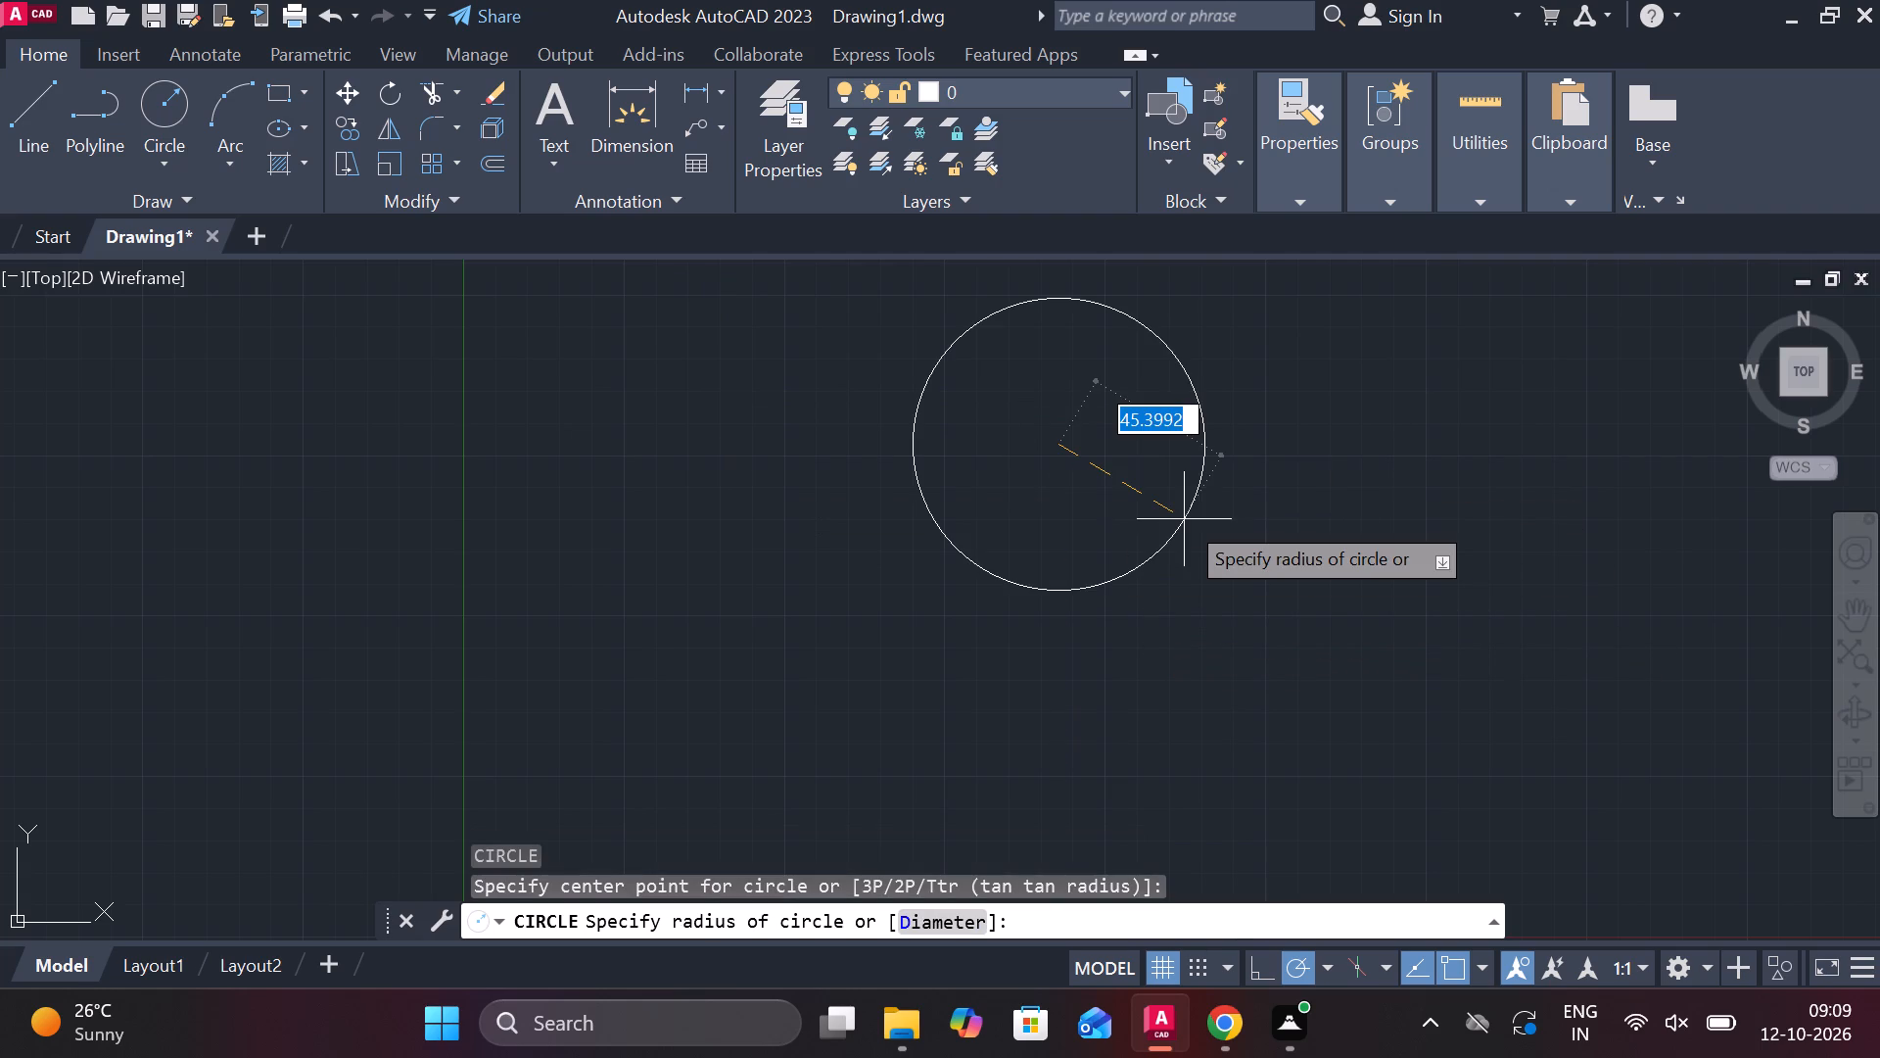
{"action": "type", "text": "d"}
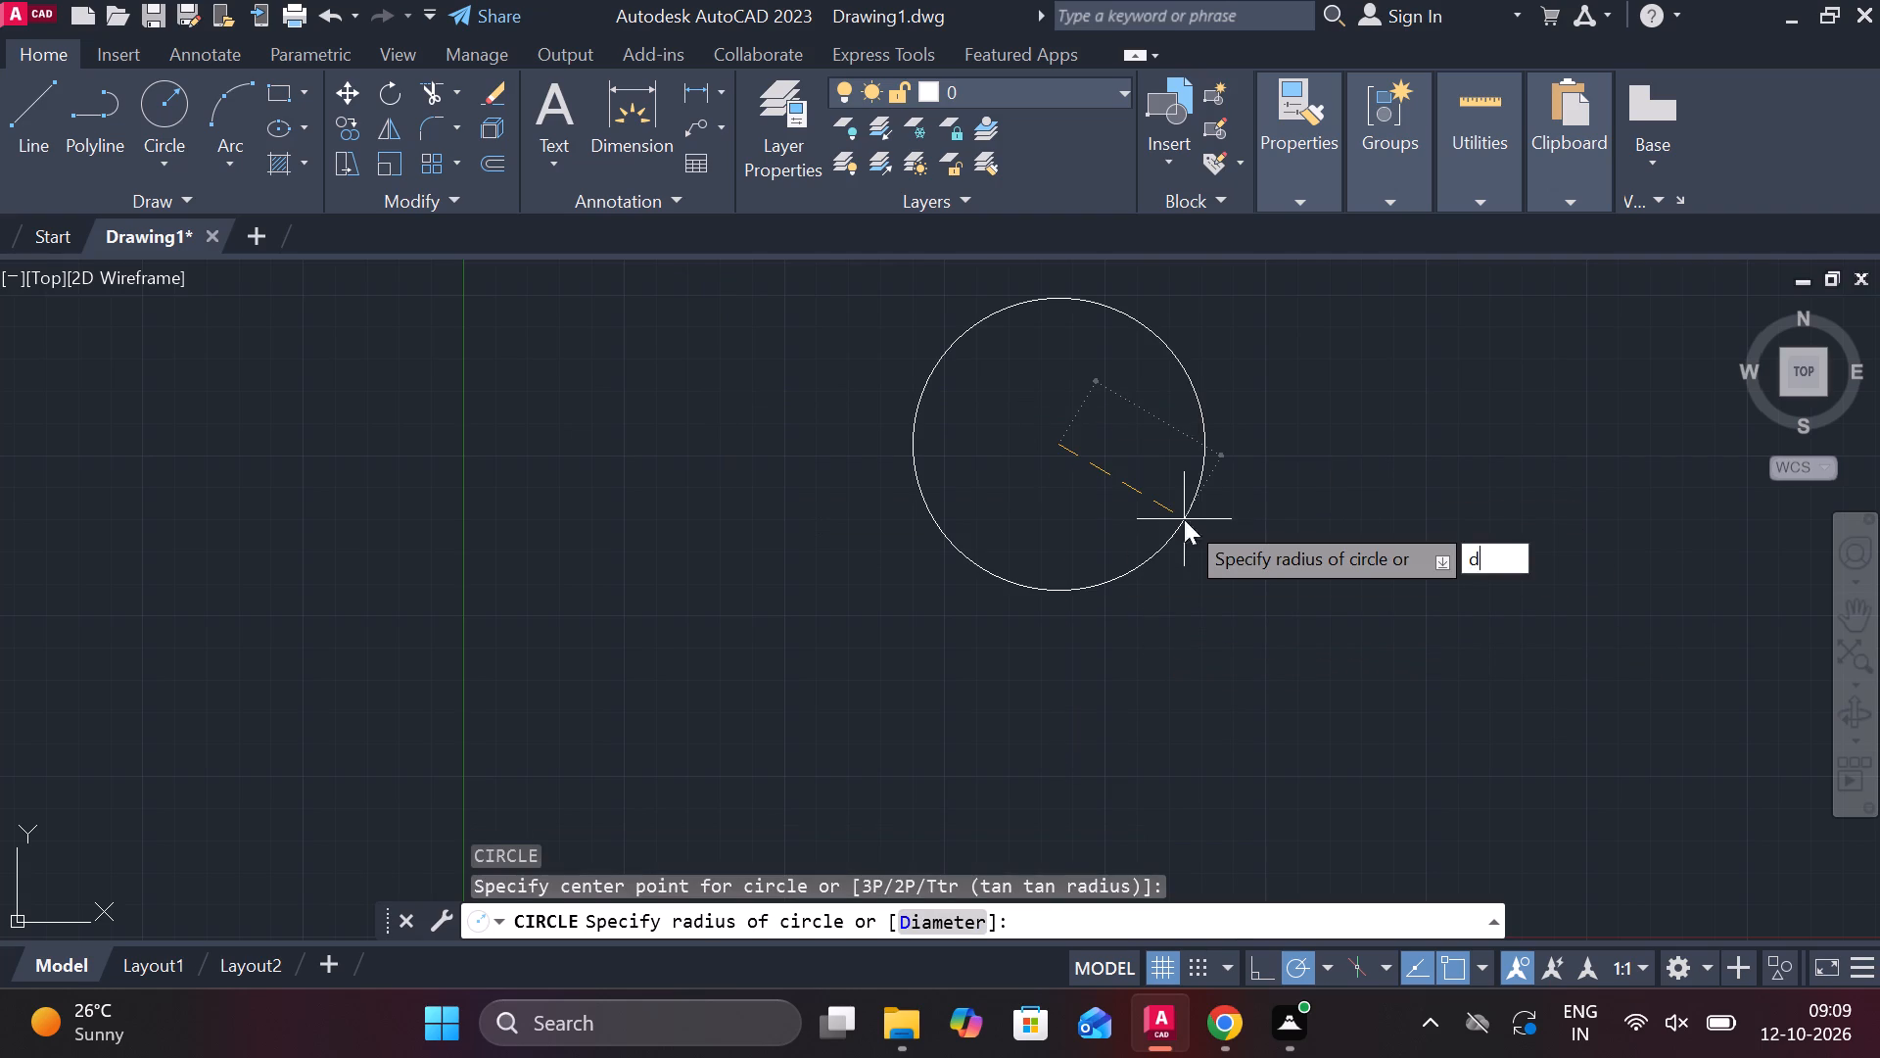
{"action": "key", "text": "space"}
{"action": "type", "text": "72.1"}
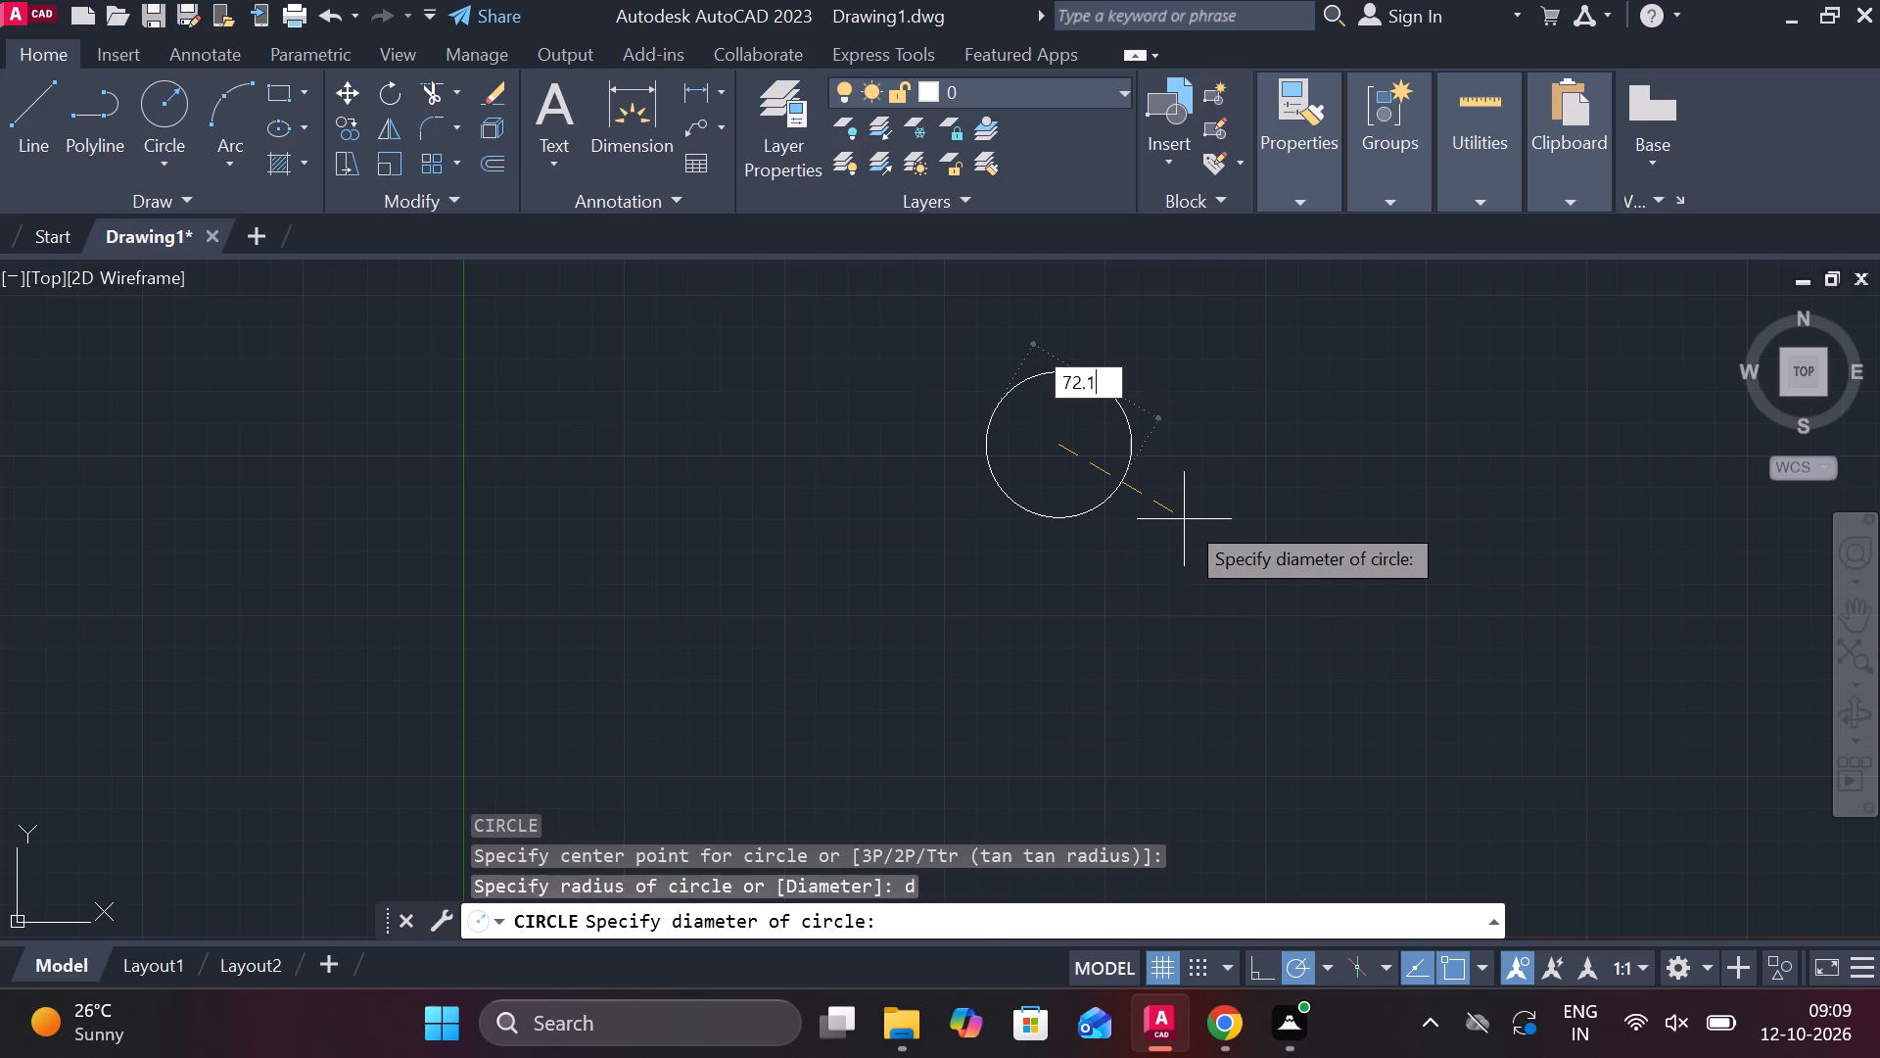
{"action": "key", "text": "space"}
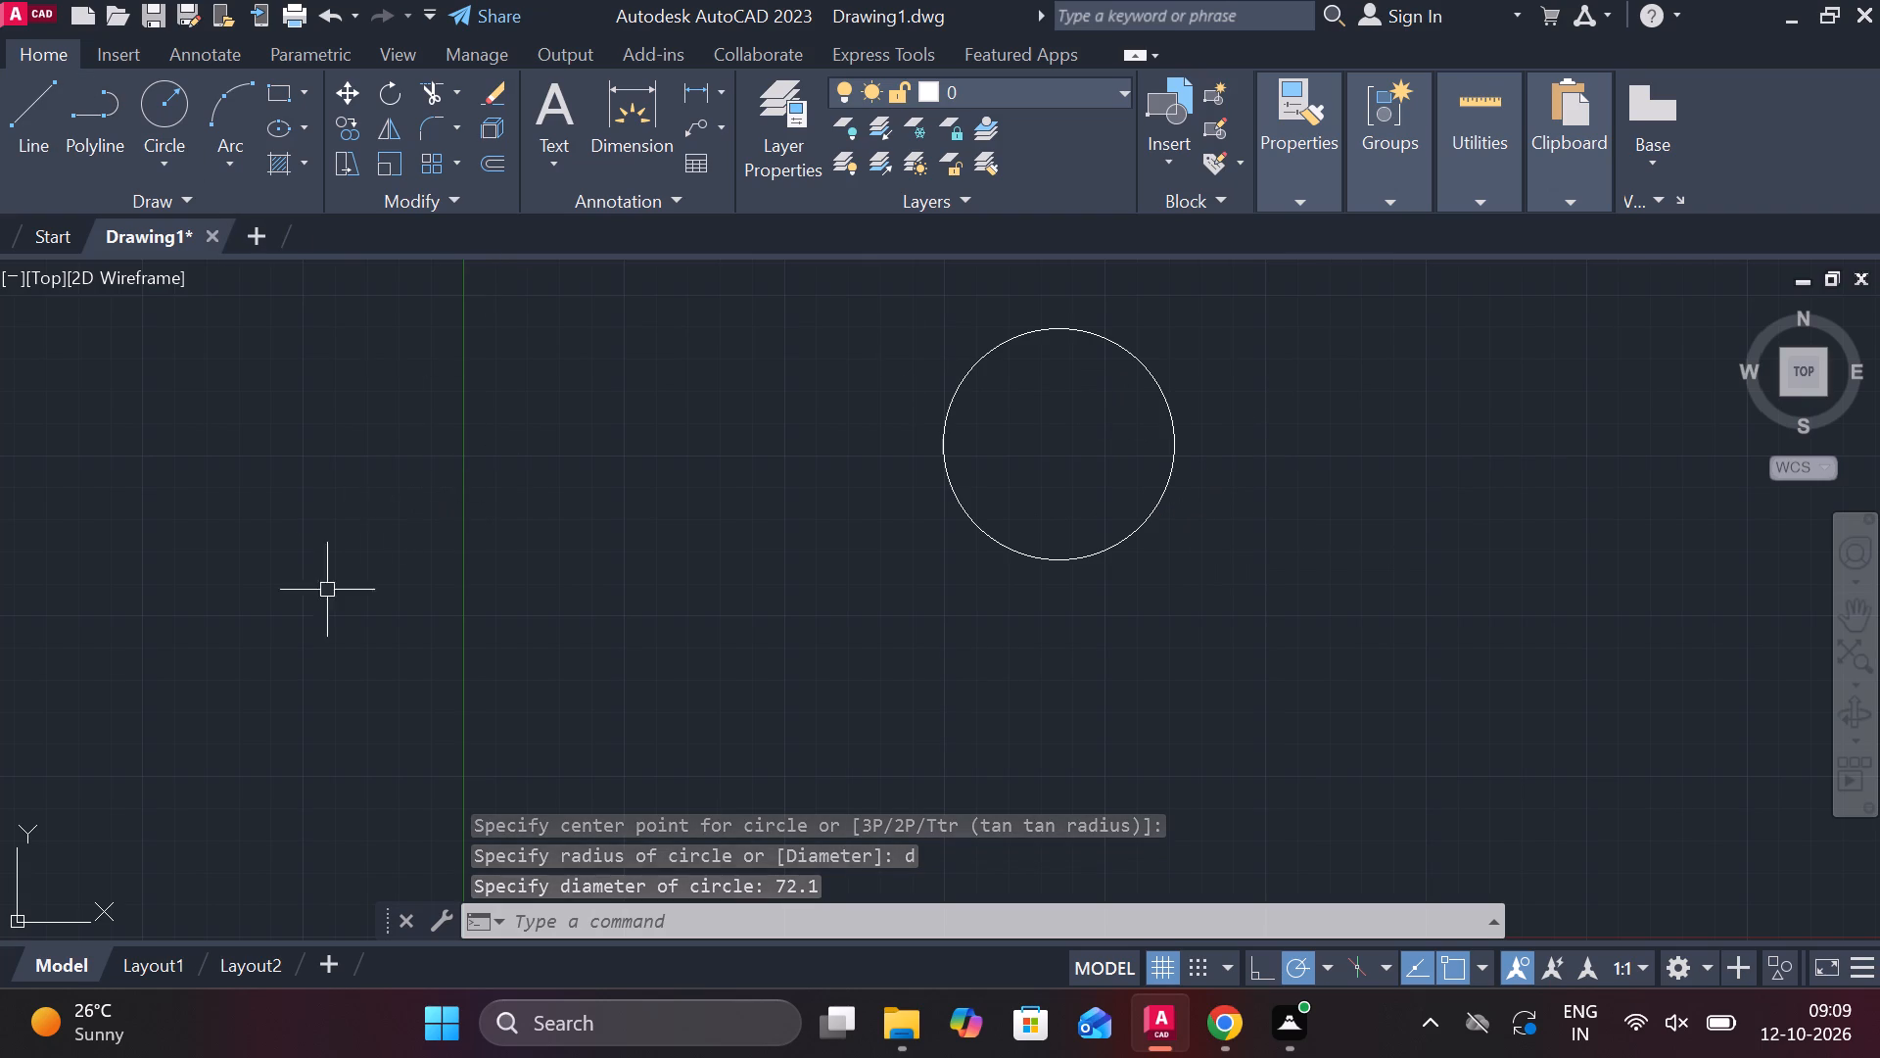
Draw a vertical and a horizontal construction line through the circle's centre.
{"action": "left_click", "coordinate": [194, 198]}
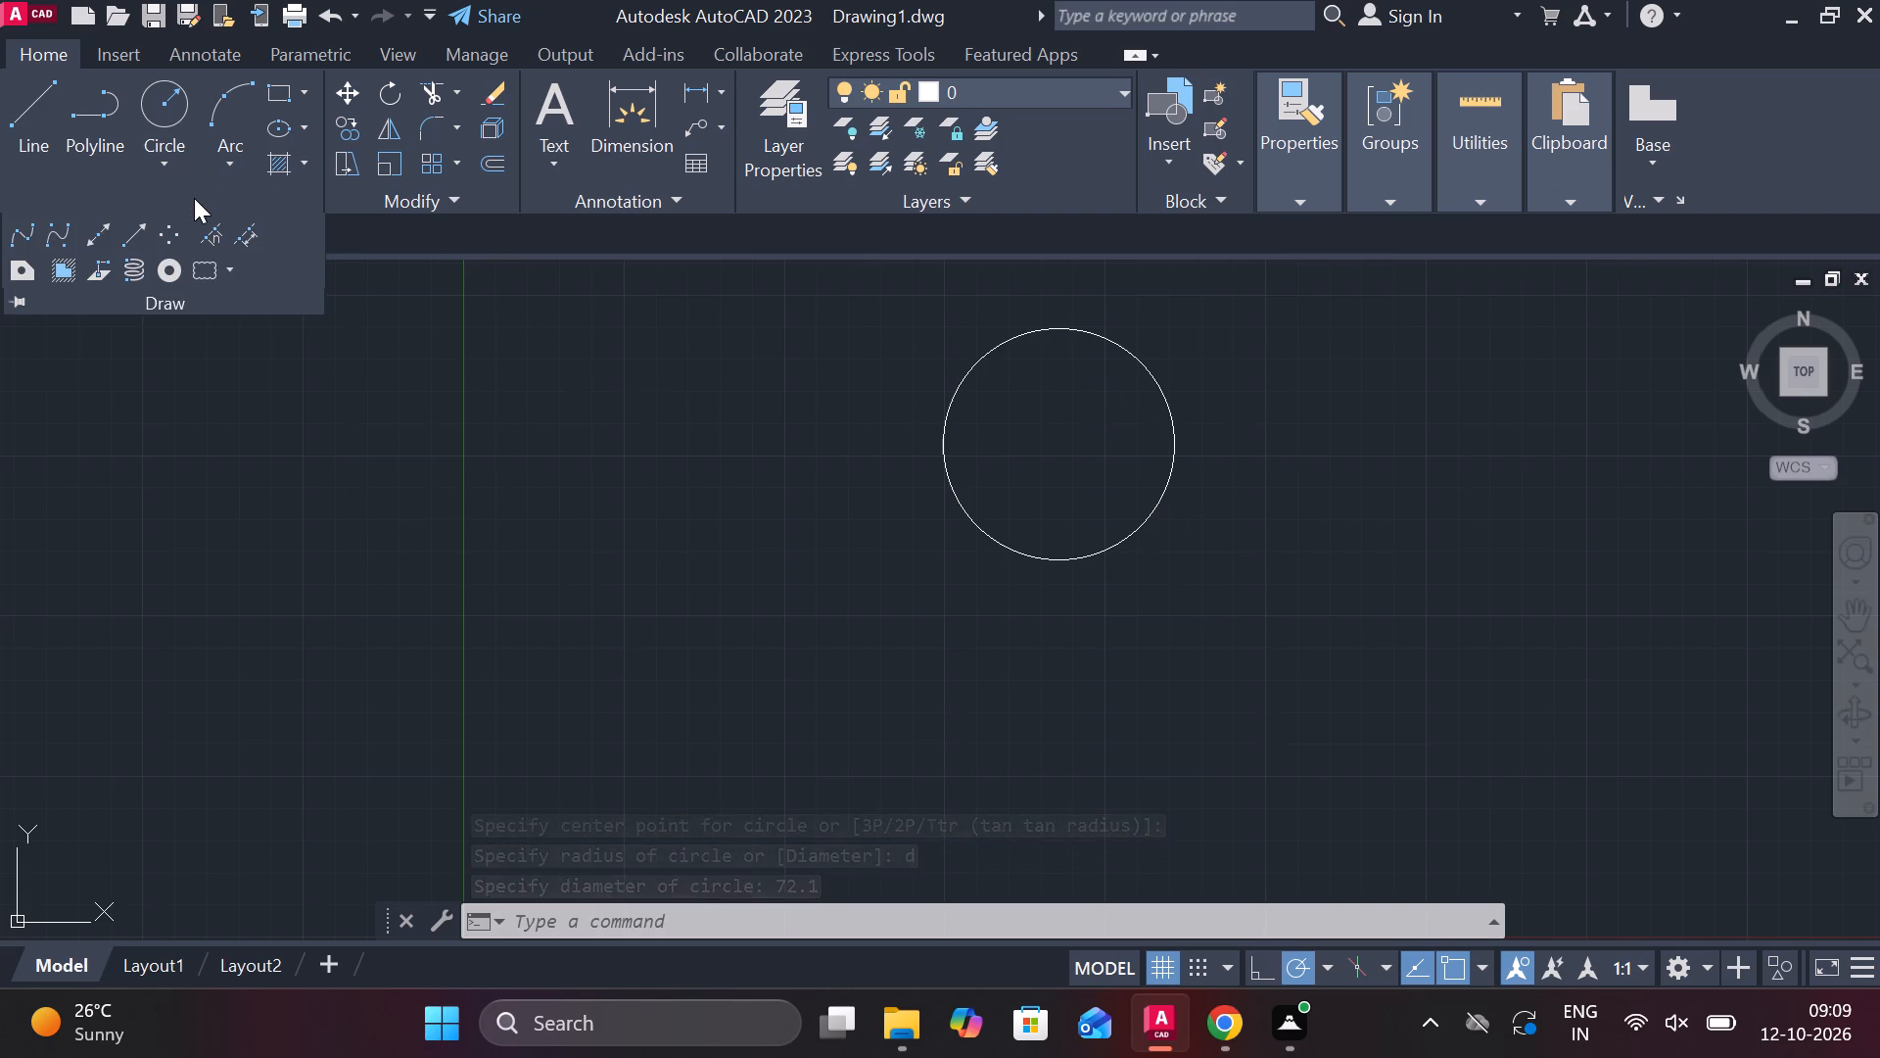
{"action": "left_click", "coordinate": [91, 233]}
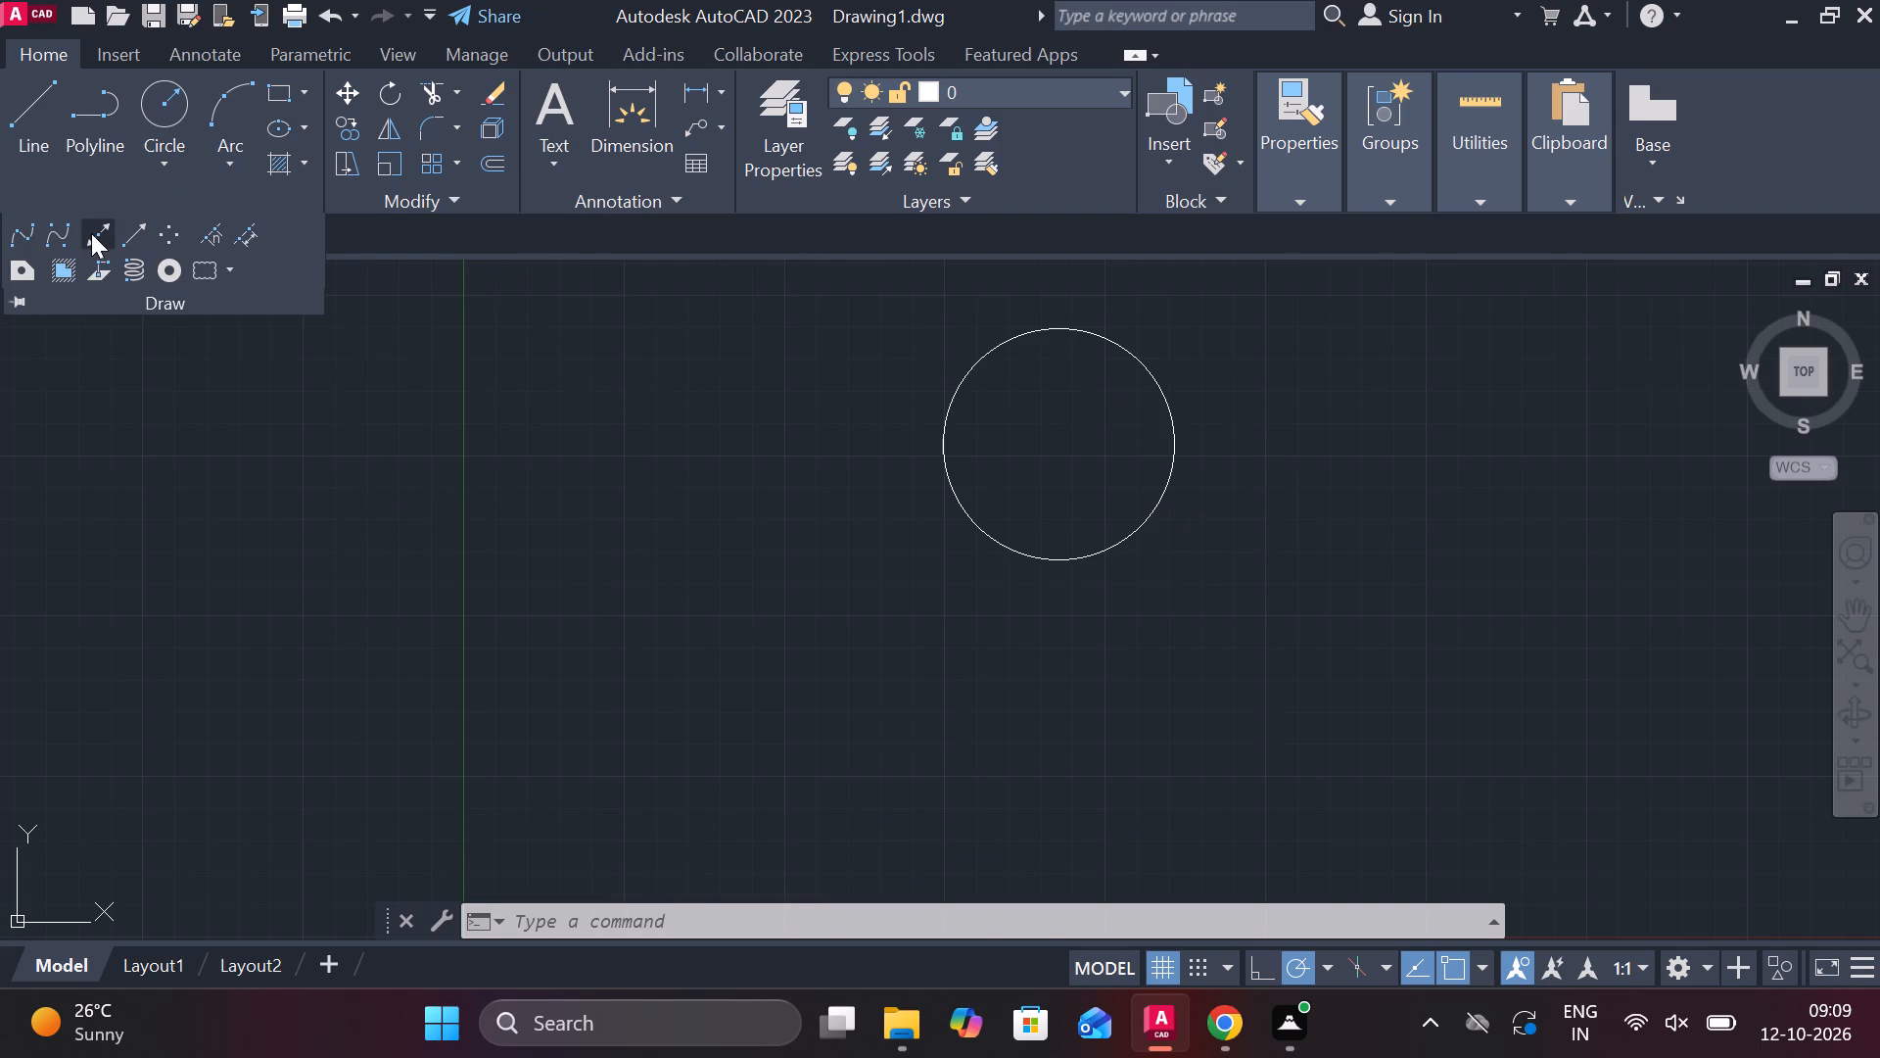
{"action": "left_click", "coordinate": [1063, 451]}
{"action": "left_click", "coordinate": [1070, 660]}
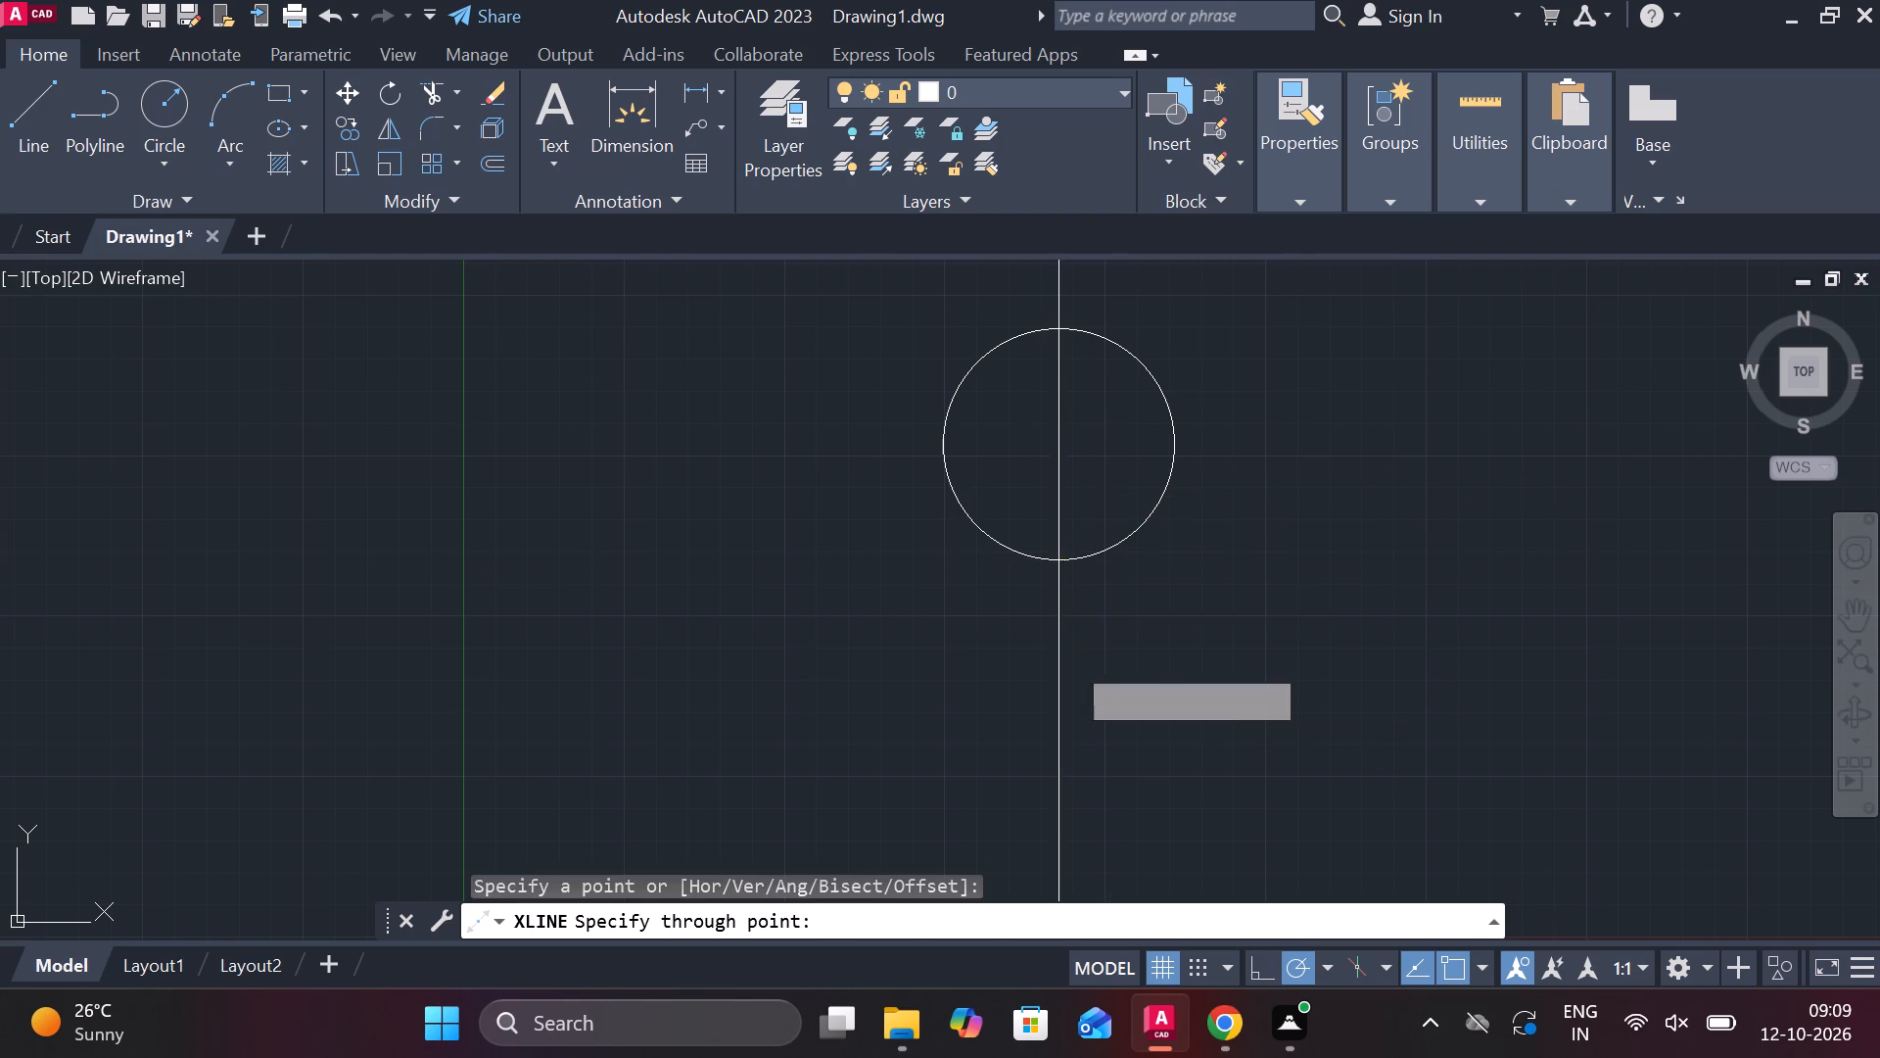
{"action": "left_click", "coordinate": [1303, 434]}
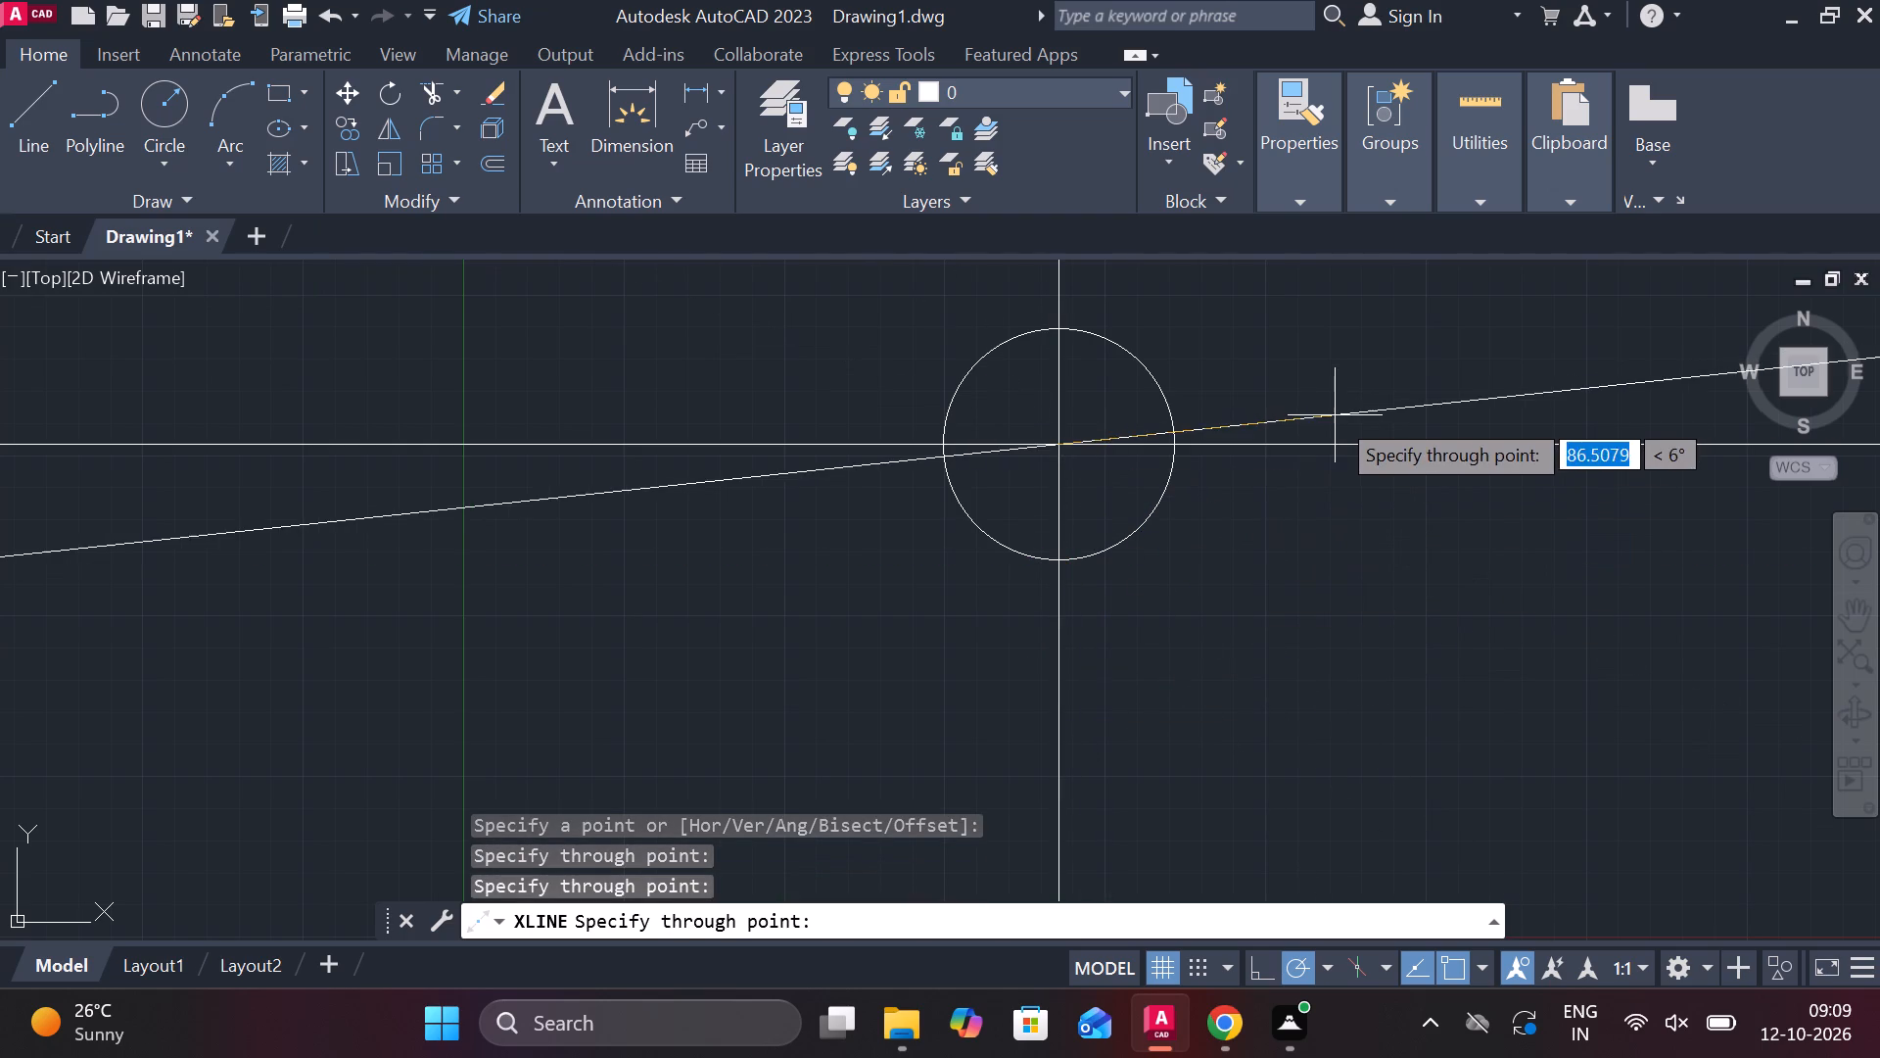
Offset the circle's vertical centre line 32 to the right and its horizontal centre line 32 upward.
{"action": "key", "text": "Escape"}
{"action": "scroll", "coordinate": [1274, 425], "scroll_direction": "up", "scroll_amount": 1}
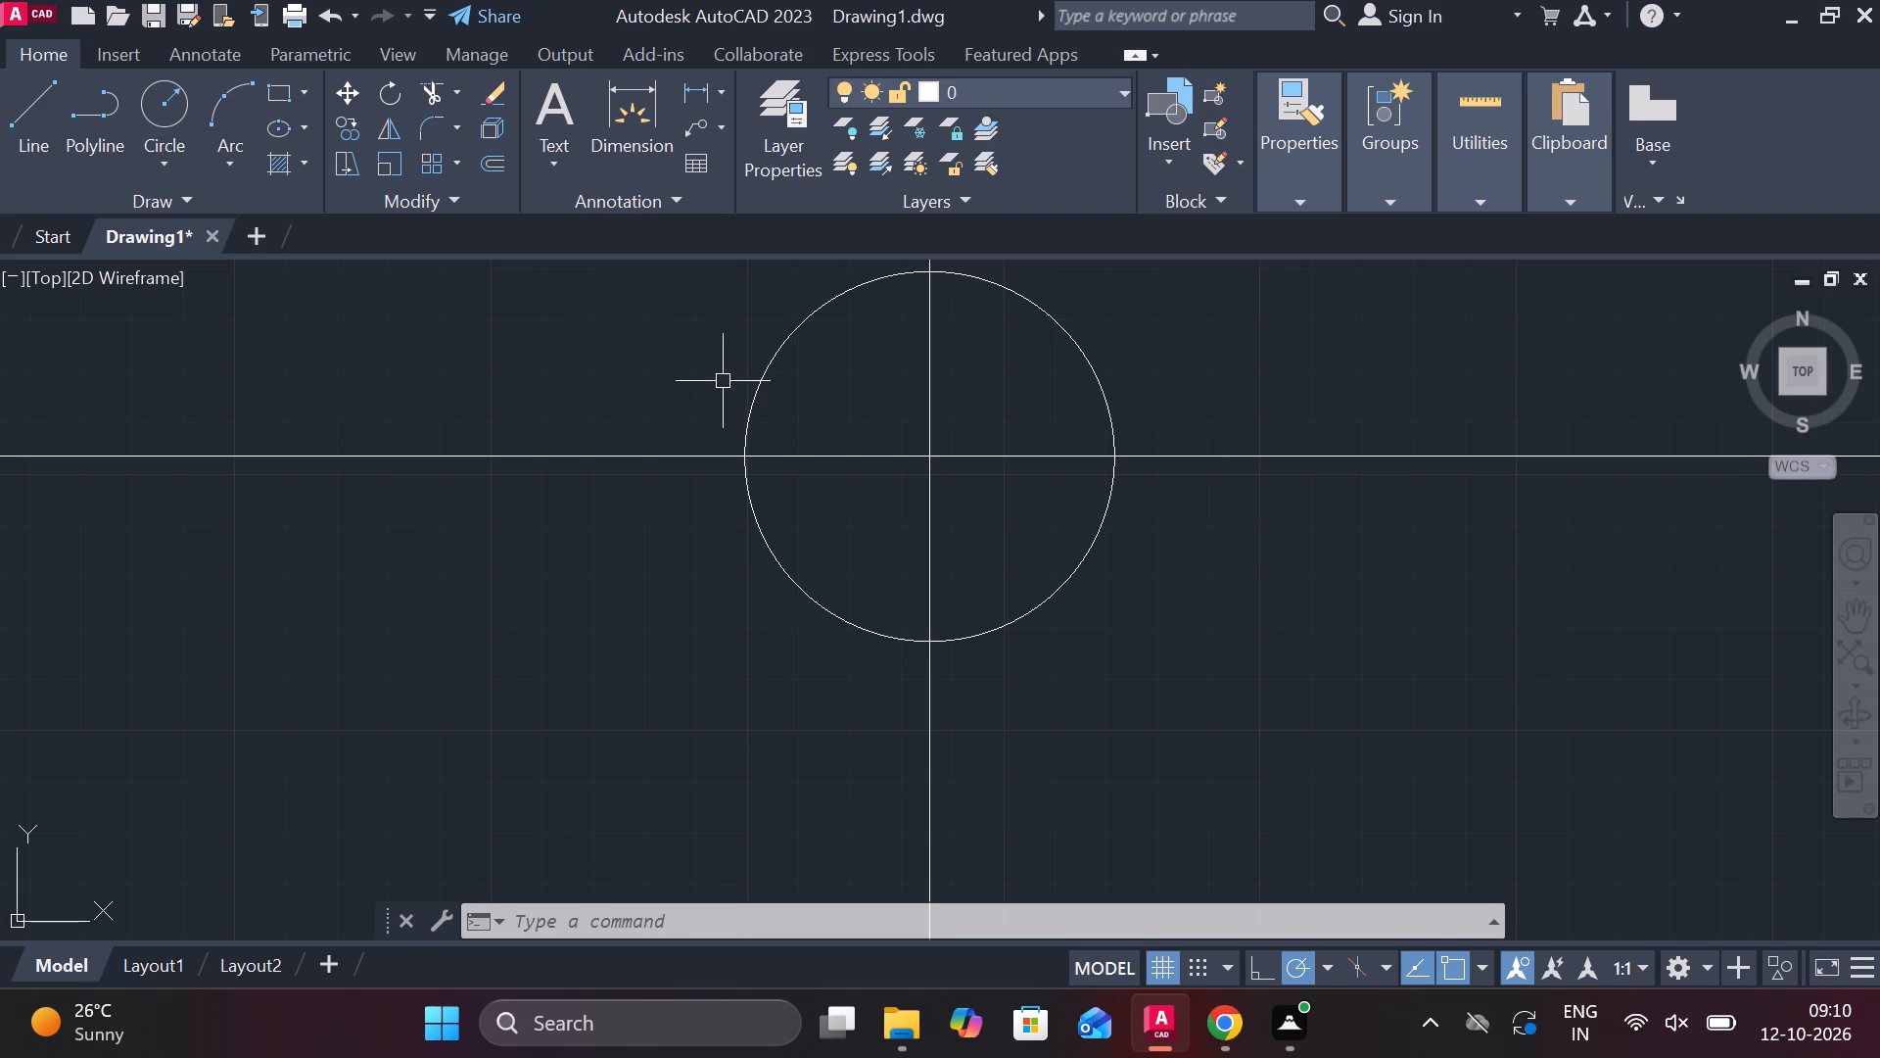
{"action": "scroll", "coordinate": [794, 381], "scroll_direction": "down", "scroll_amount": 1}
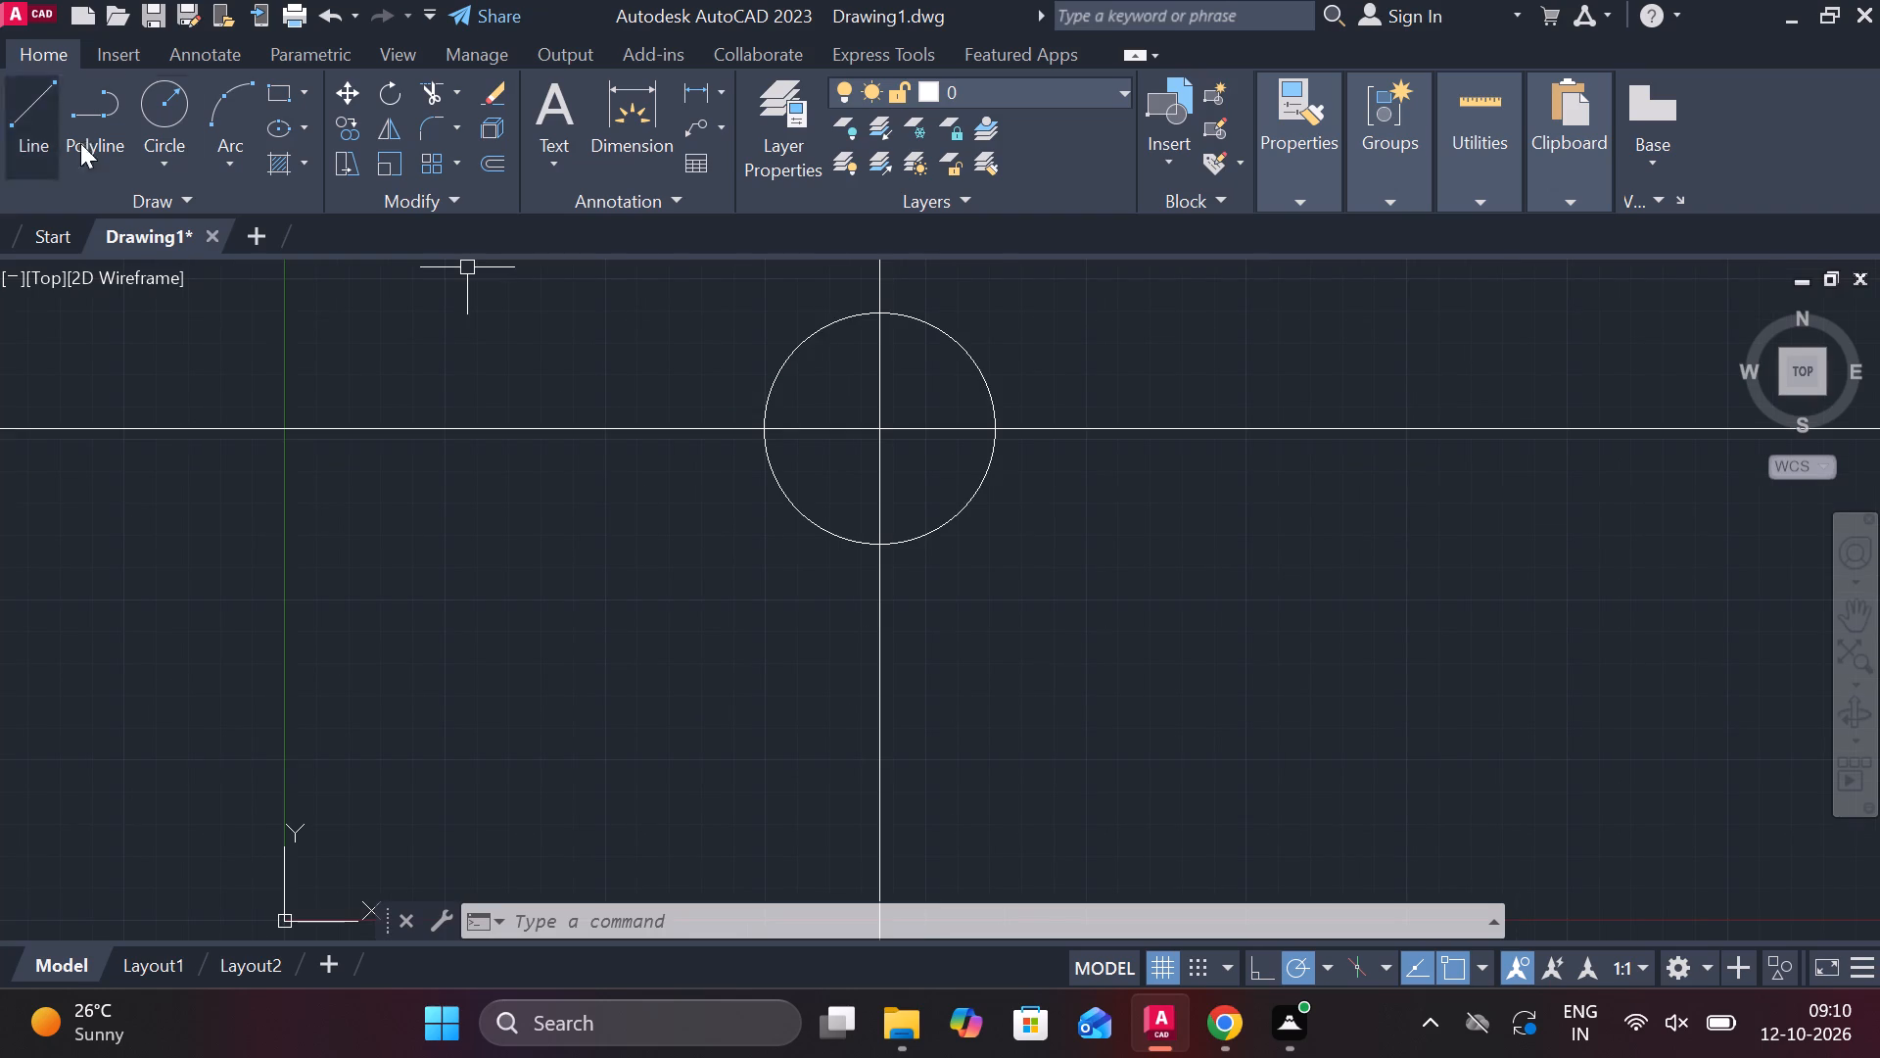
{"action": "key", "text": "o"}
{"action": "key", "text": "Return"}
{"action": "key", "text": "Return"}
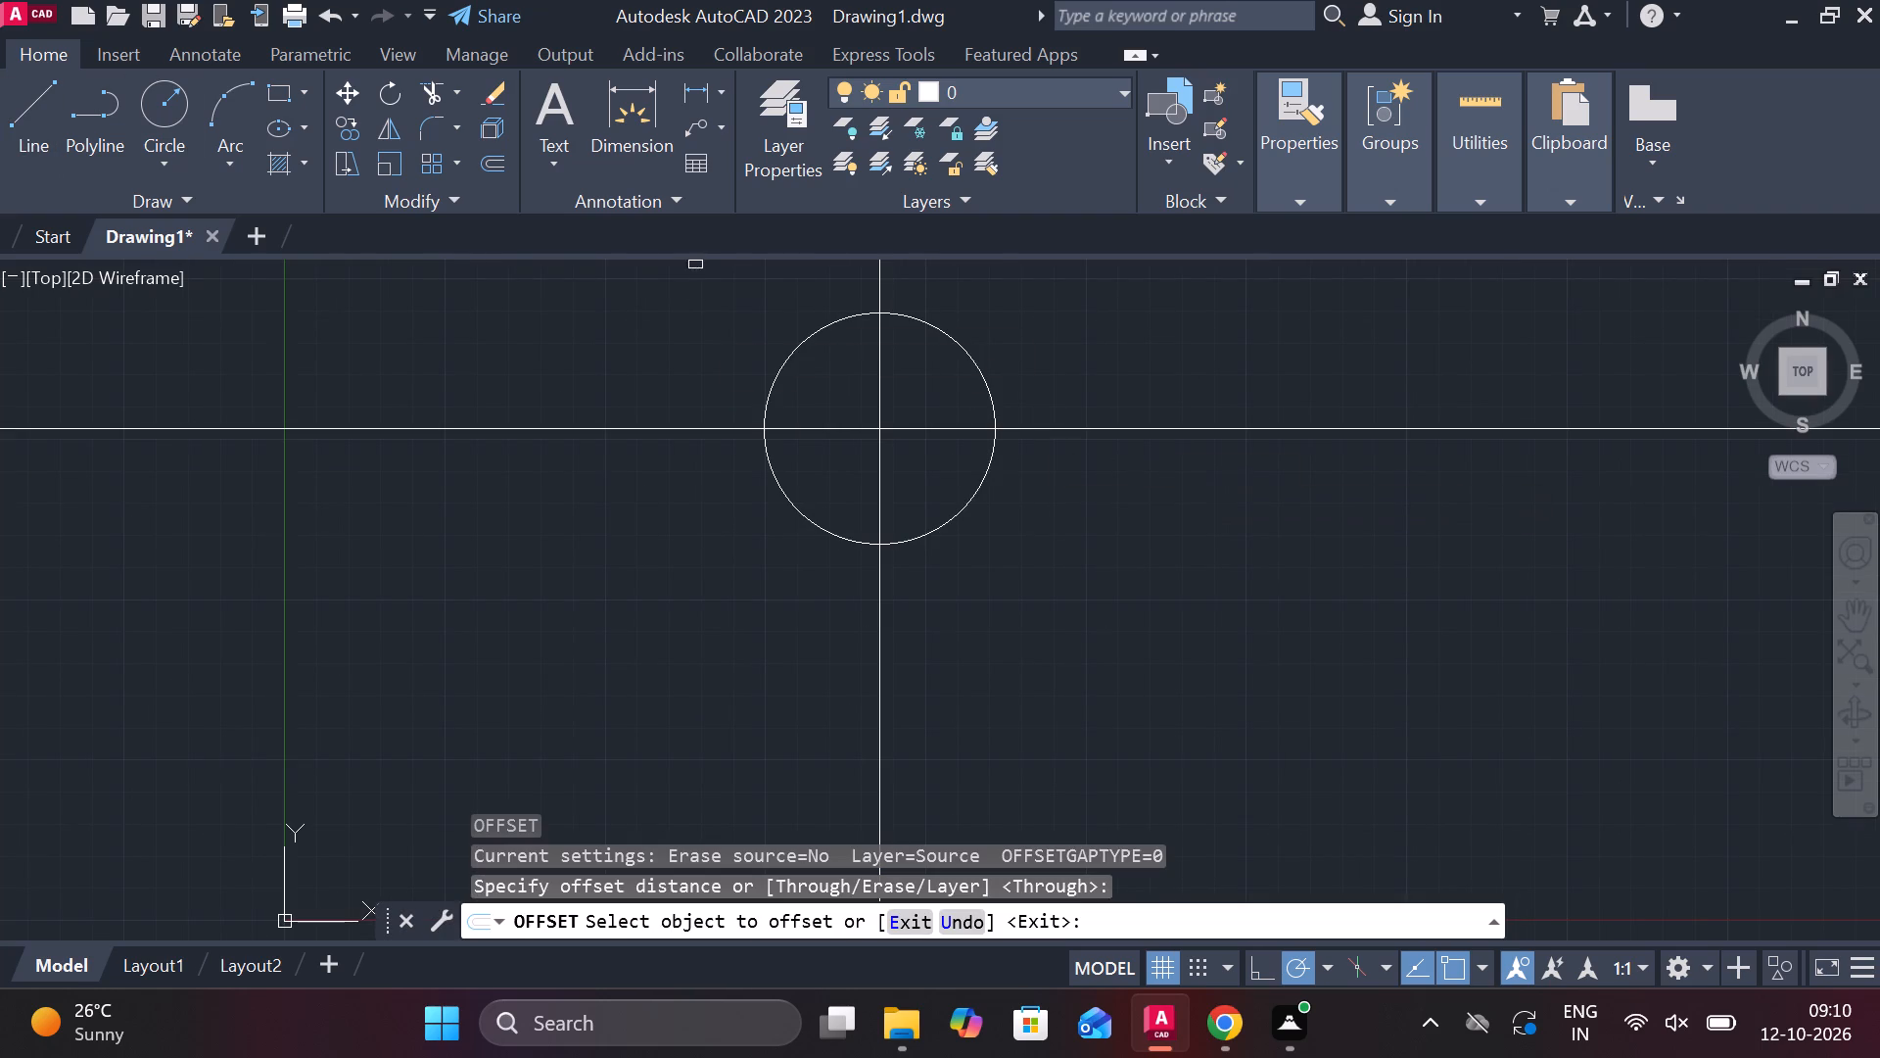
{"action": "left_click", "coordinate": [880, 632]}
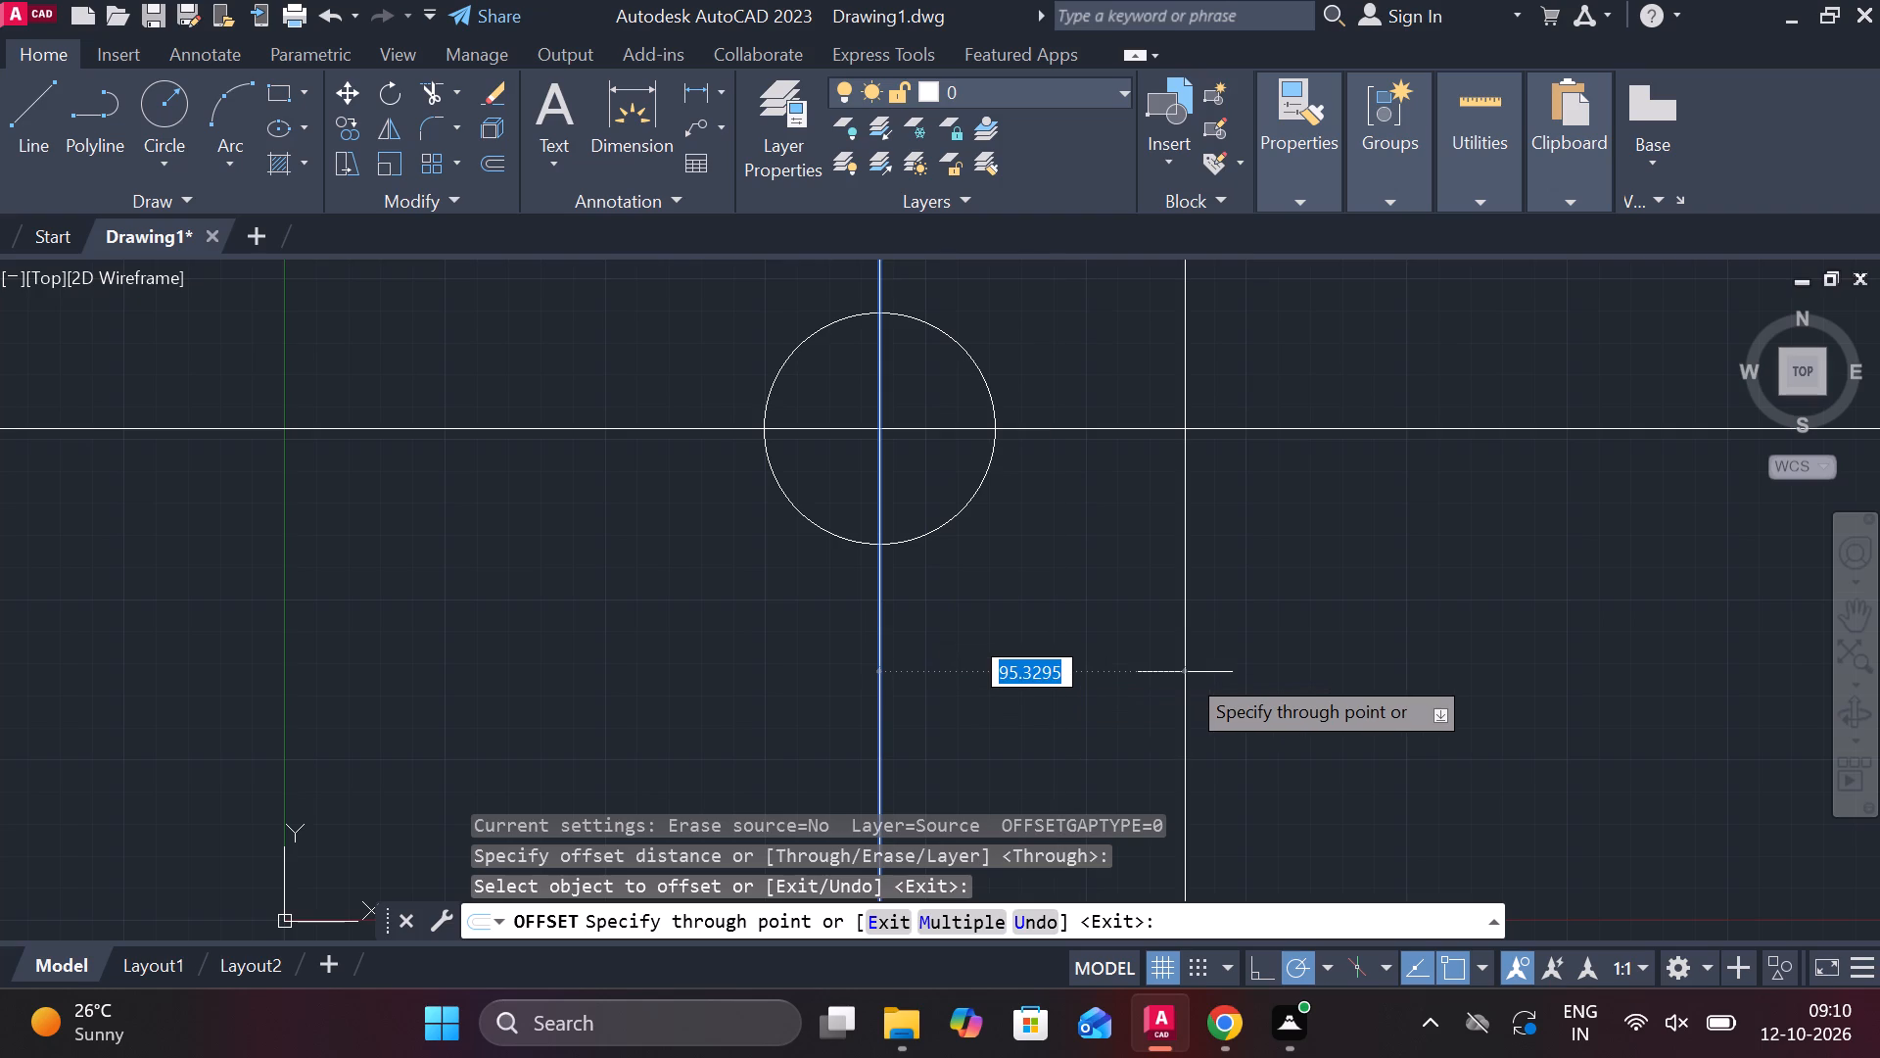
{"action": "type", "text": "32"}
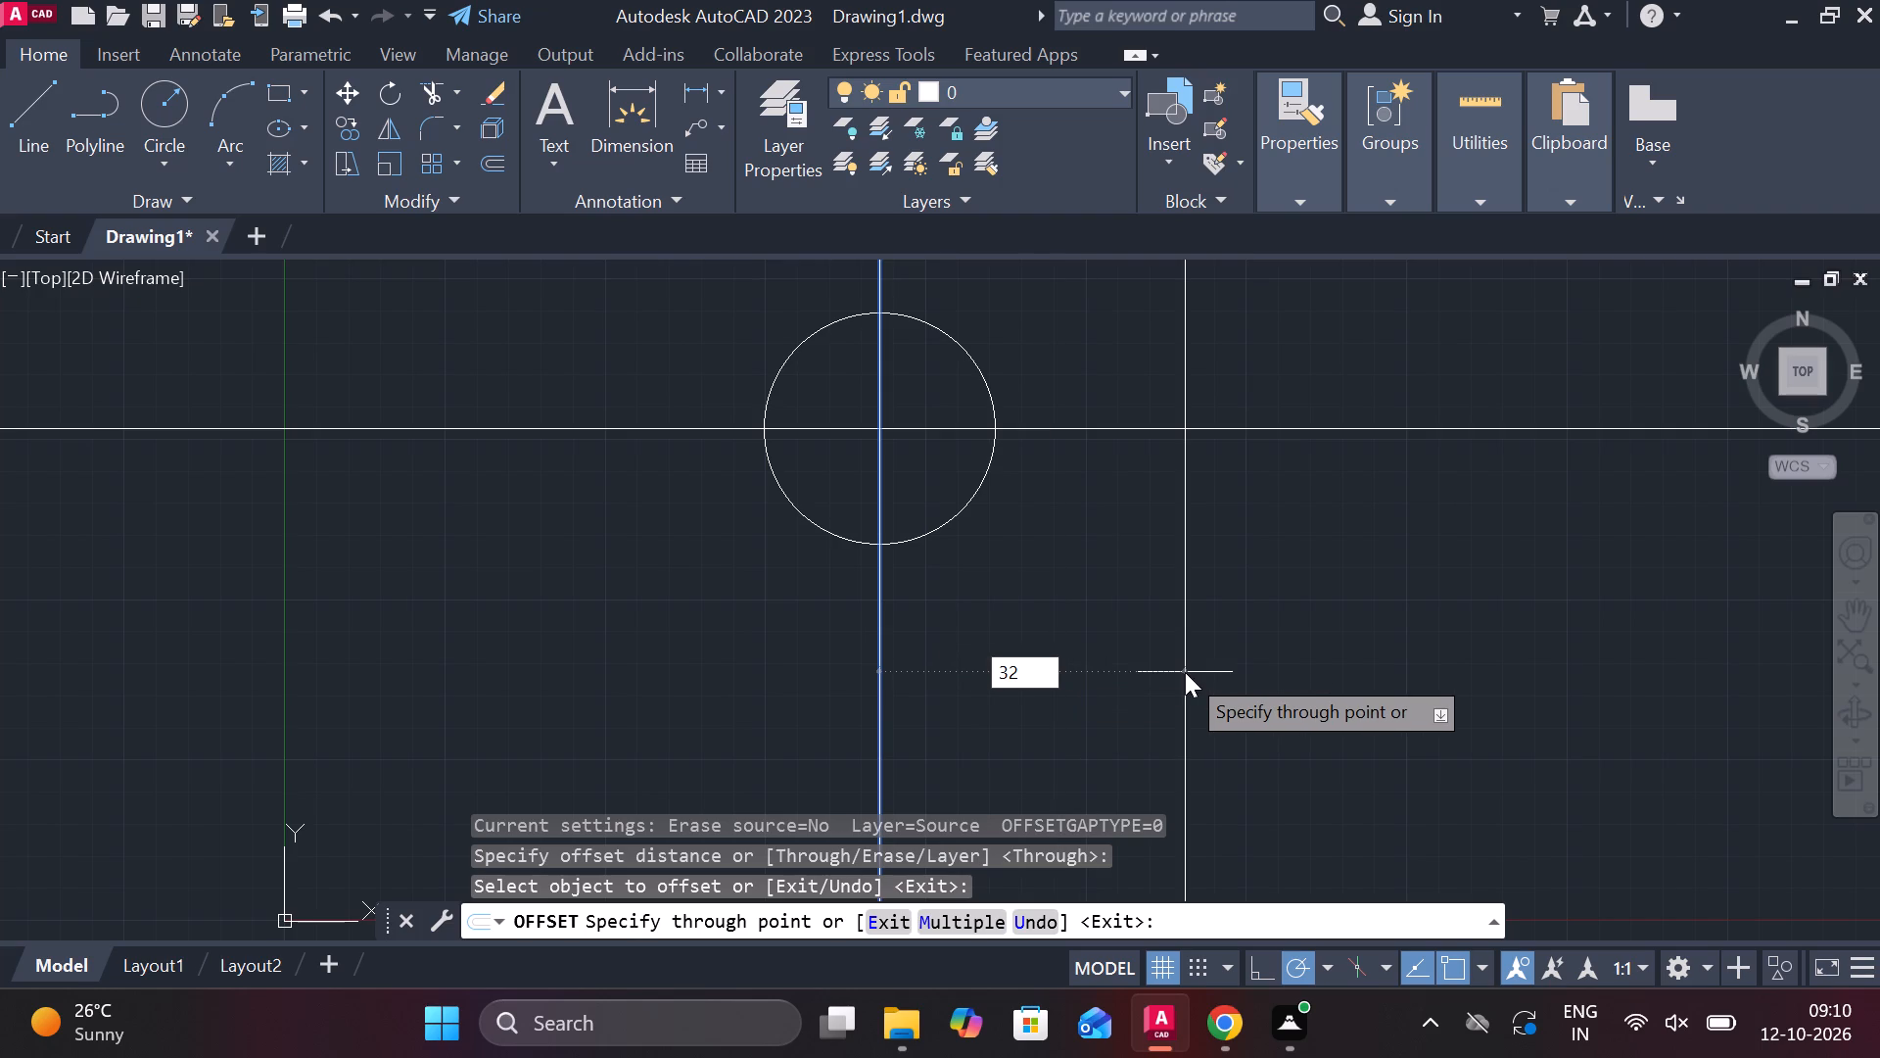
{"action": "key", "text": "space"}
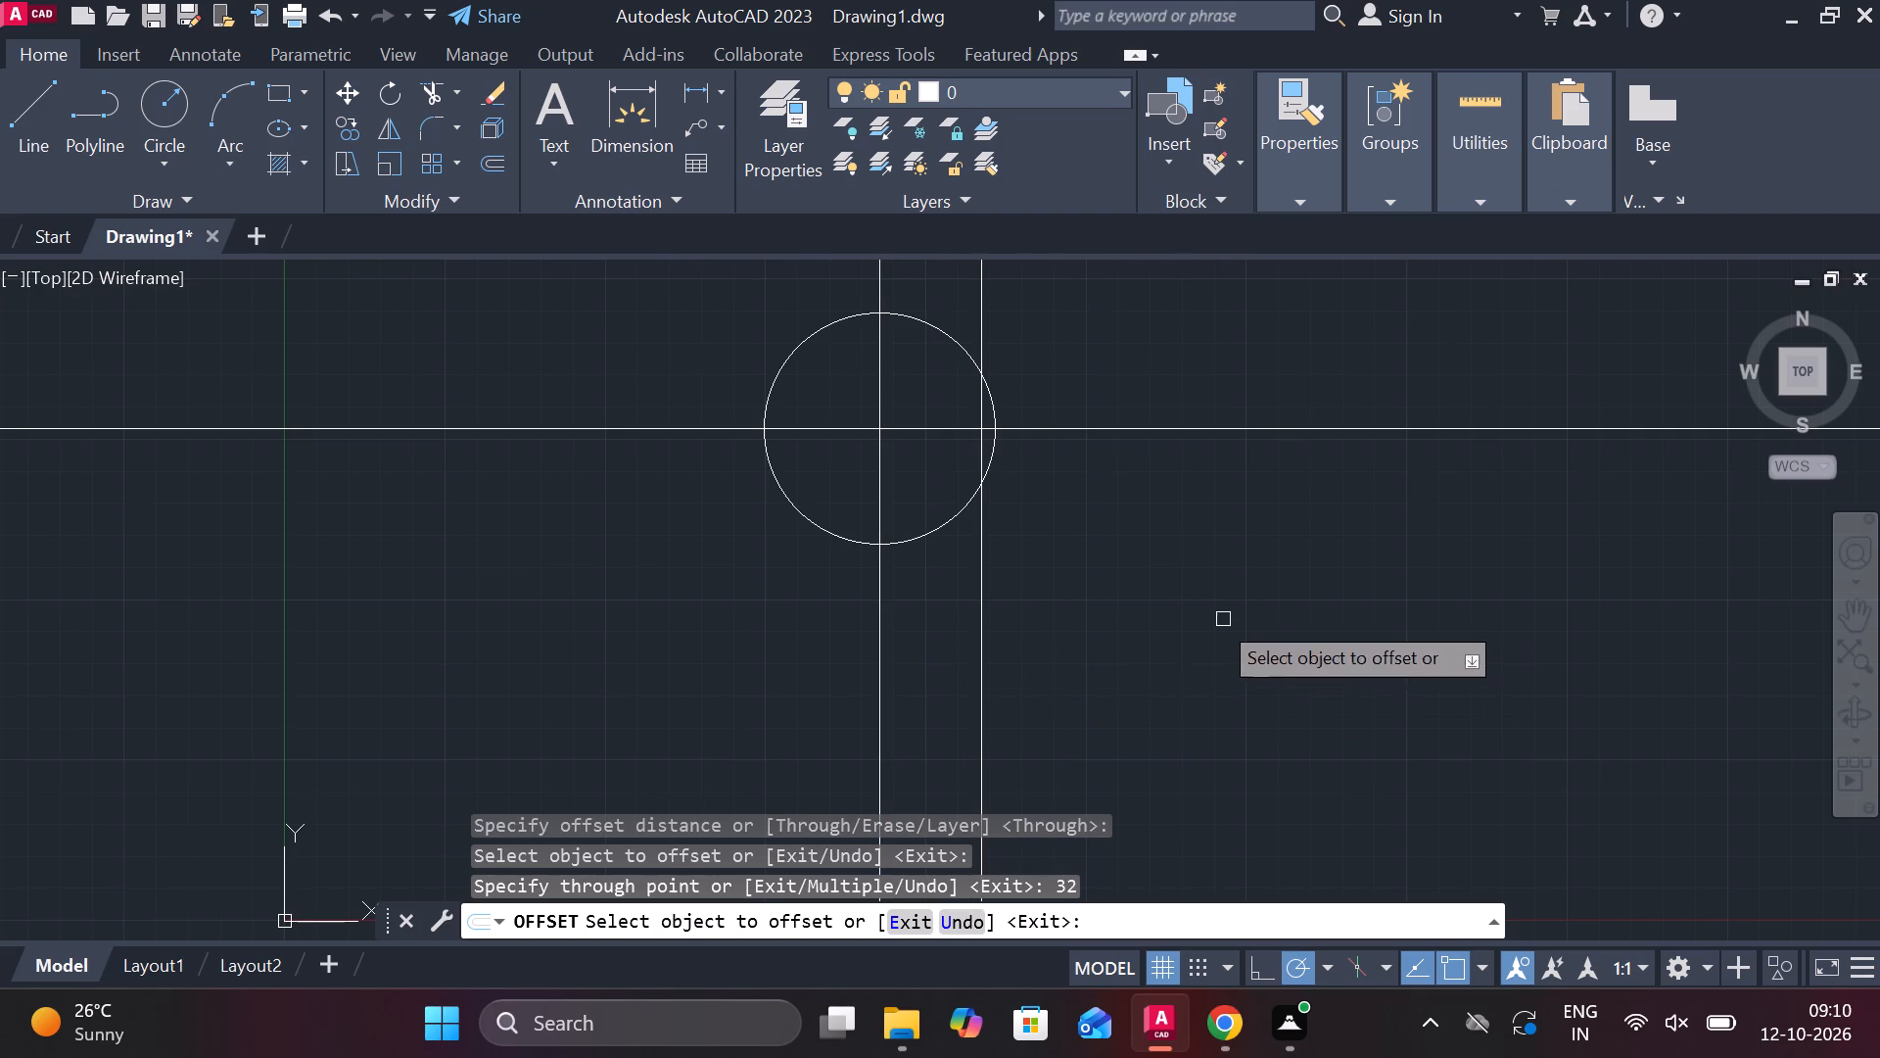
{"action": "left_click", "coordinate": [1165, 426]}
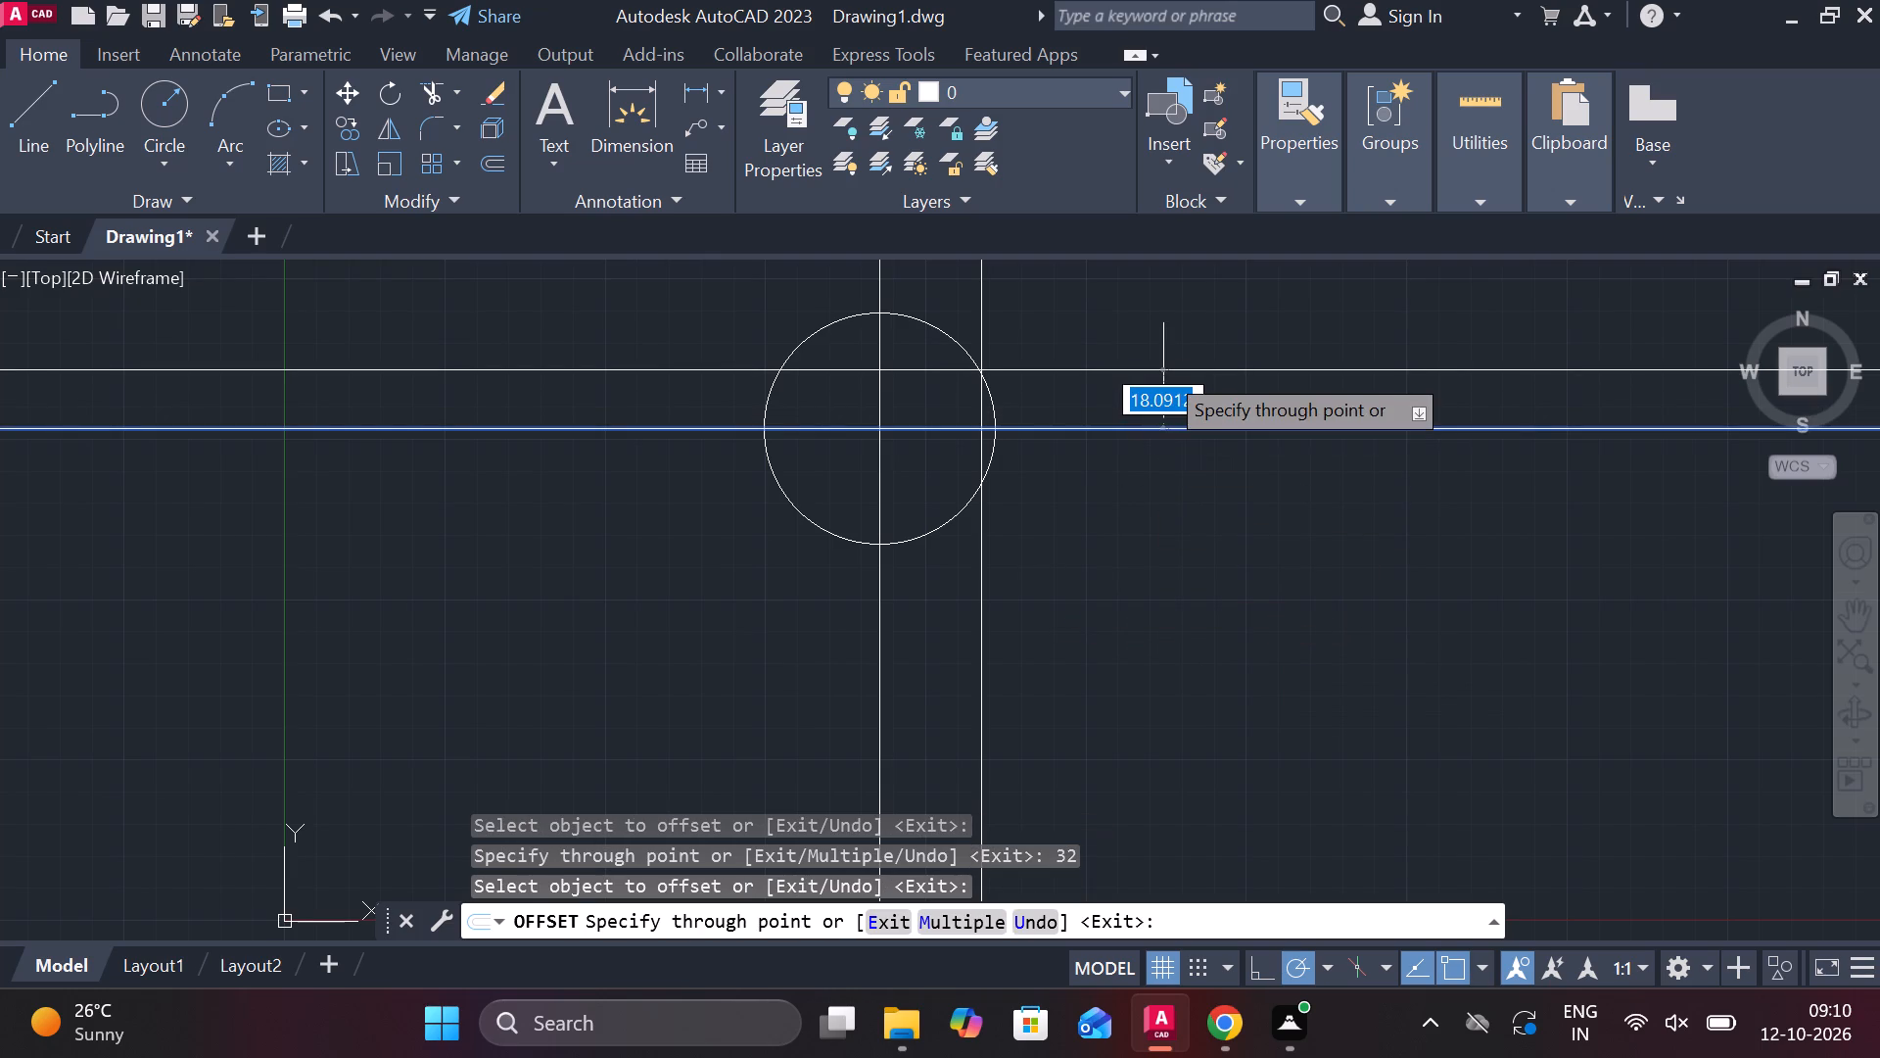
{"action": "type", "text": "32"}
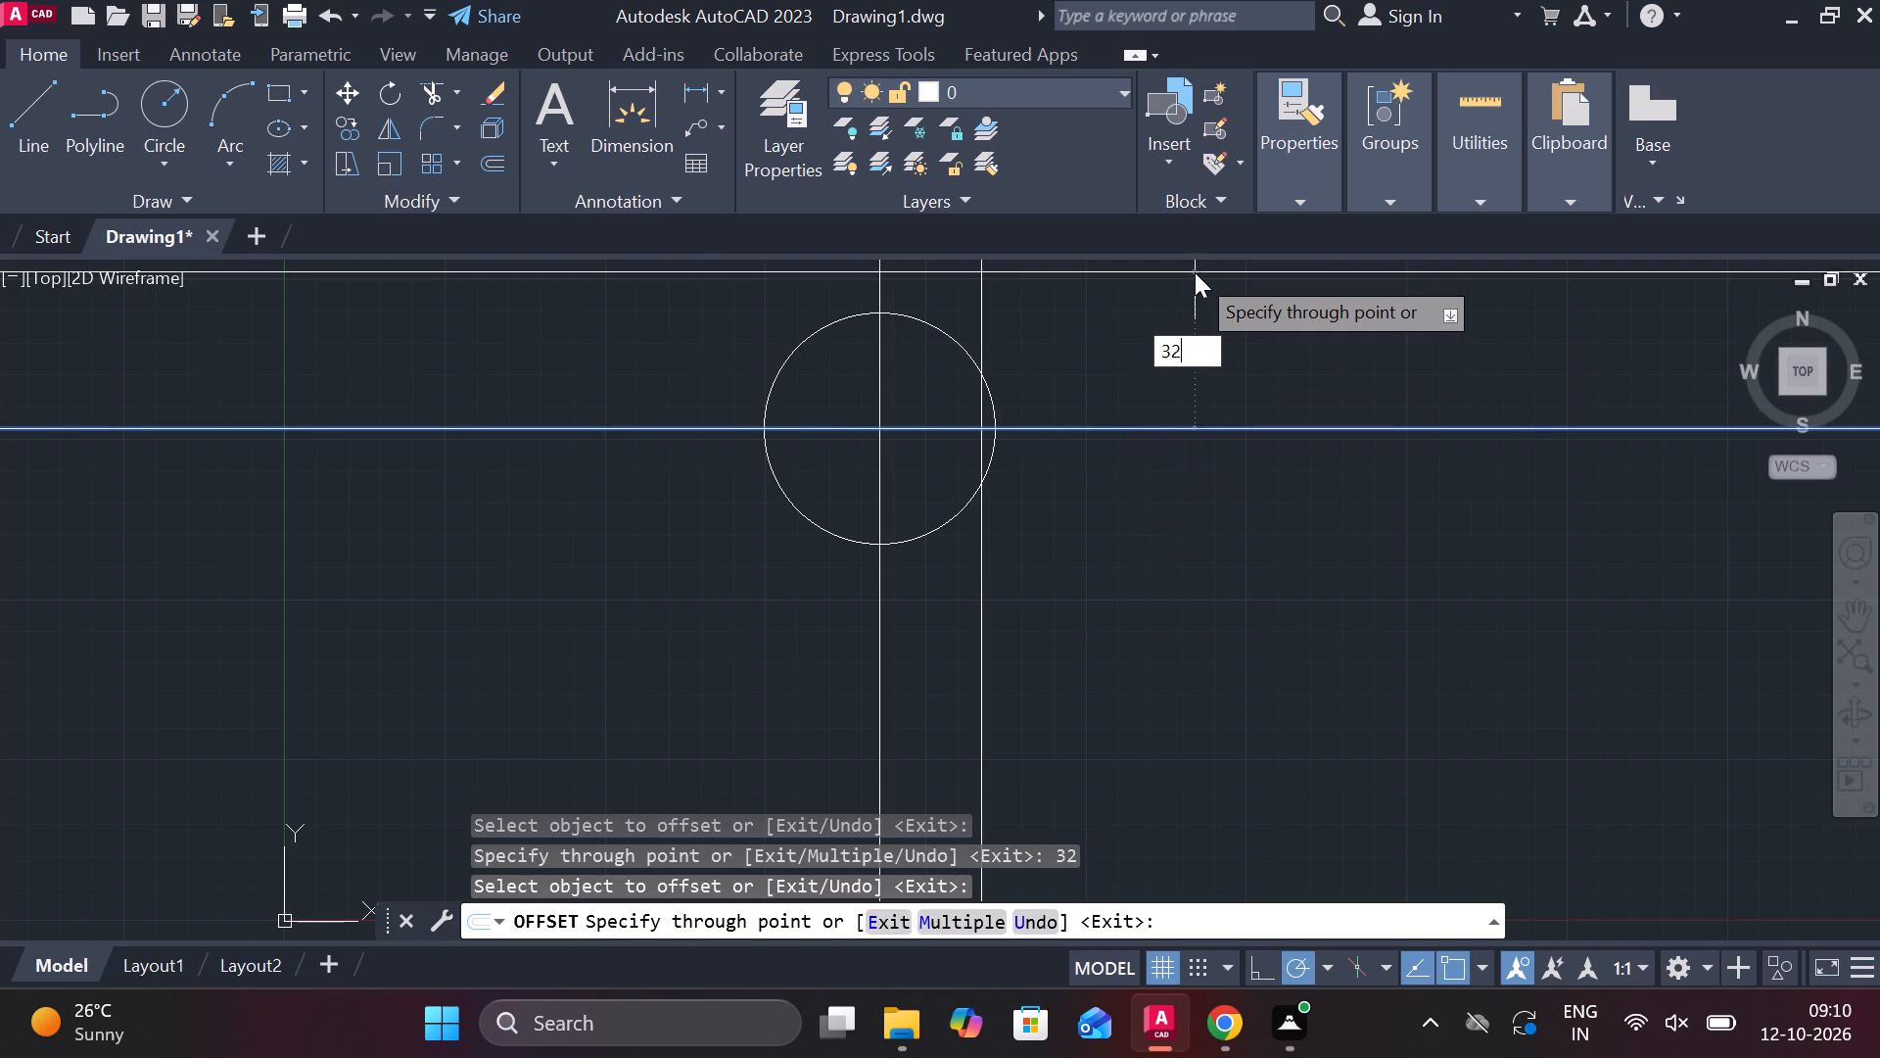
{"action": "key", "text": "space"}
{"action": "scroll", "coordinate": [1105, 427], "scroll_direction": "up", "scroll_amount": 1}
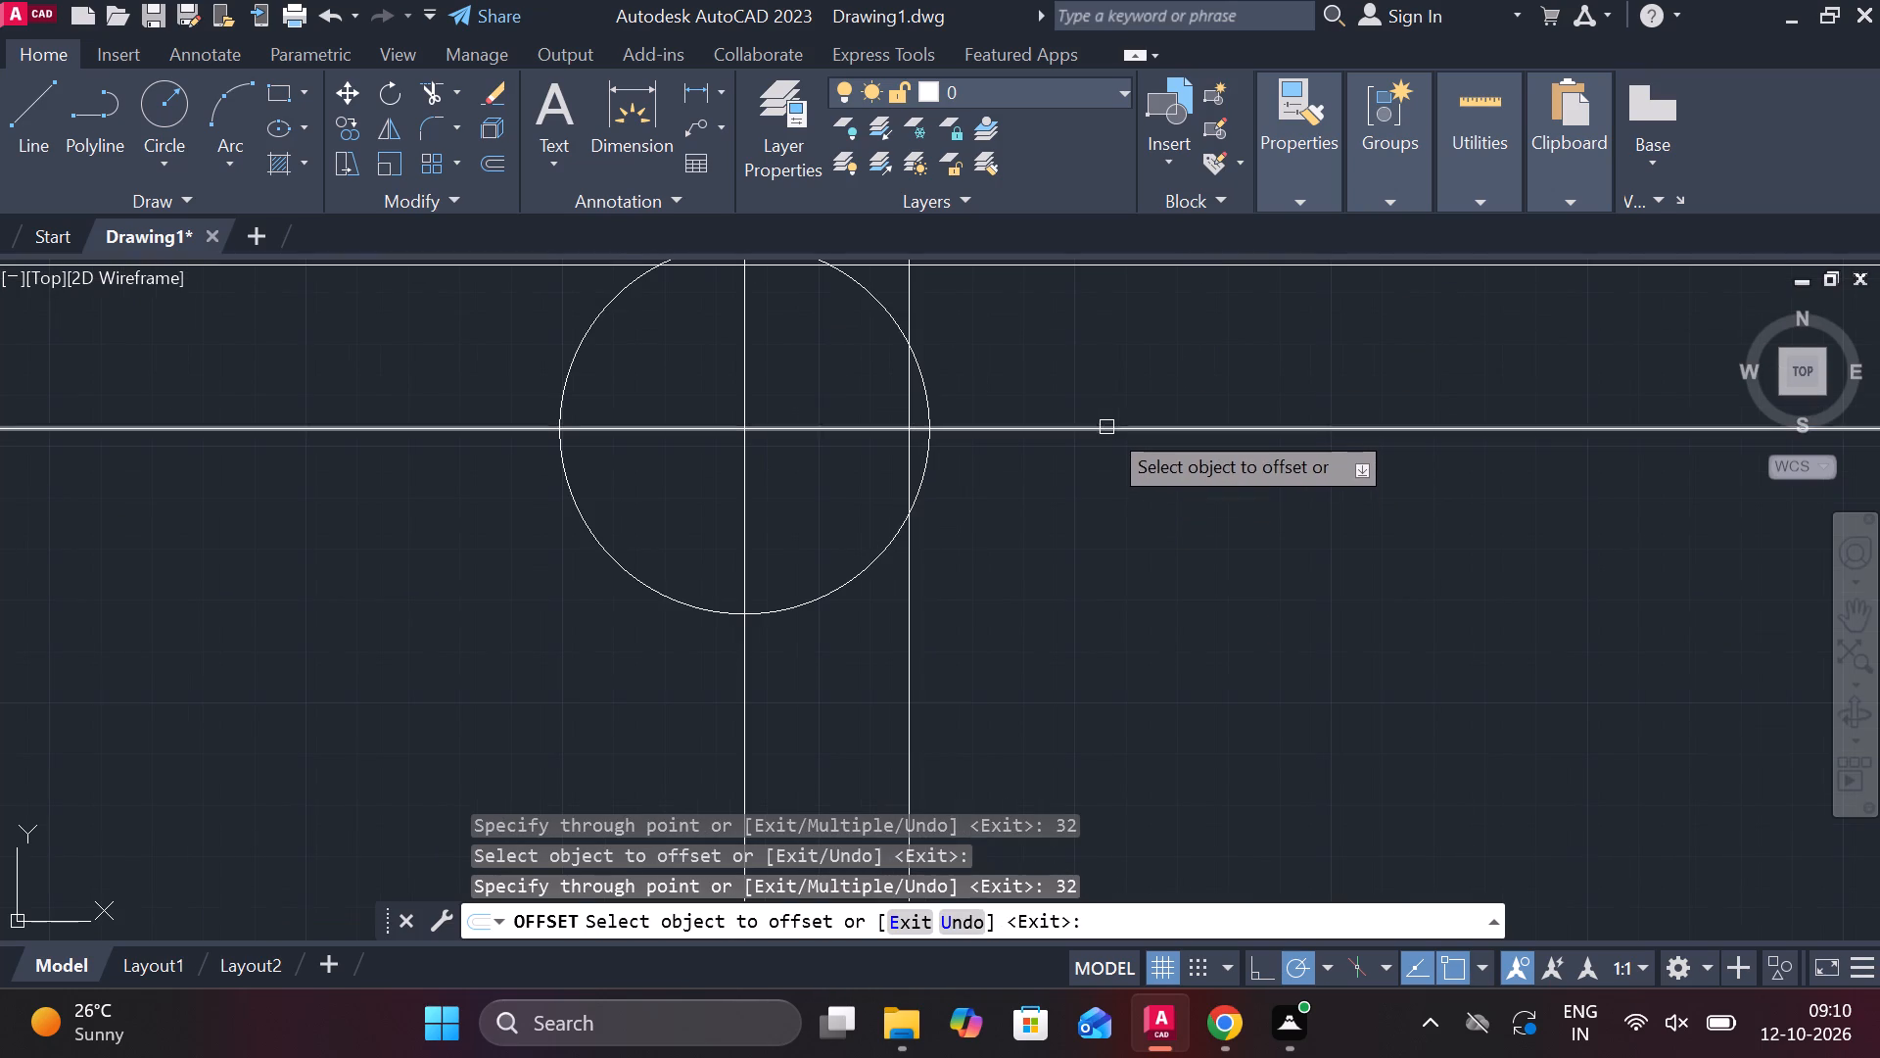
{"action": "key", "text": "Escape"}
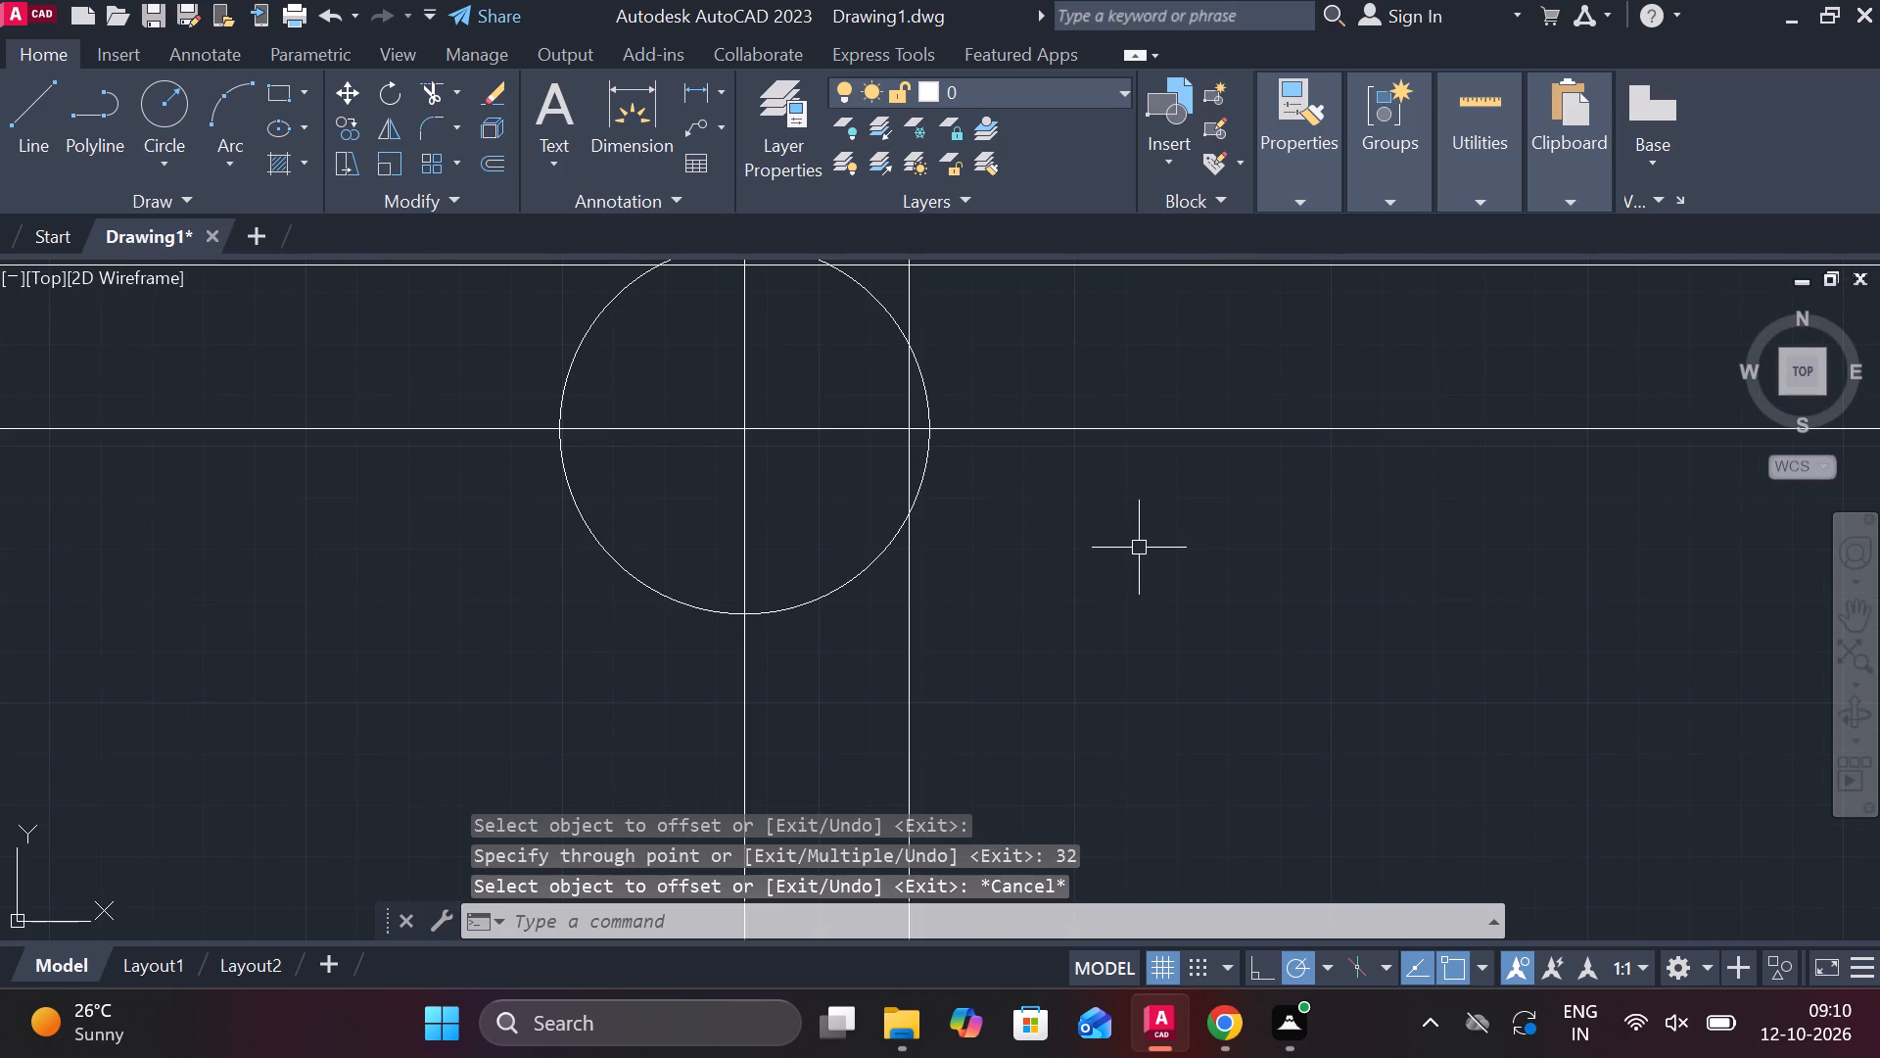
Draw a circle with a diameter of 8.3 centred where the two offset construction lines cross.
{"action": "type", "text": "c"}
{"action": "key", "text": "space"}
{"action": "middle_click_drag", "start_coordinate": [1001, 387], "coordinate": [1025, 453]}
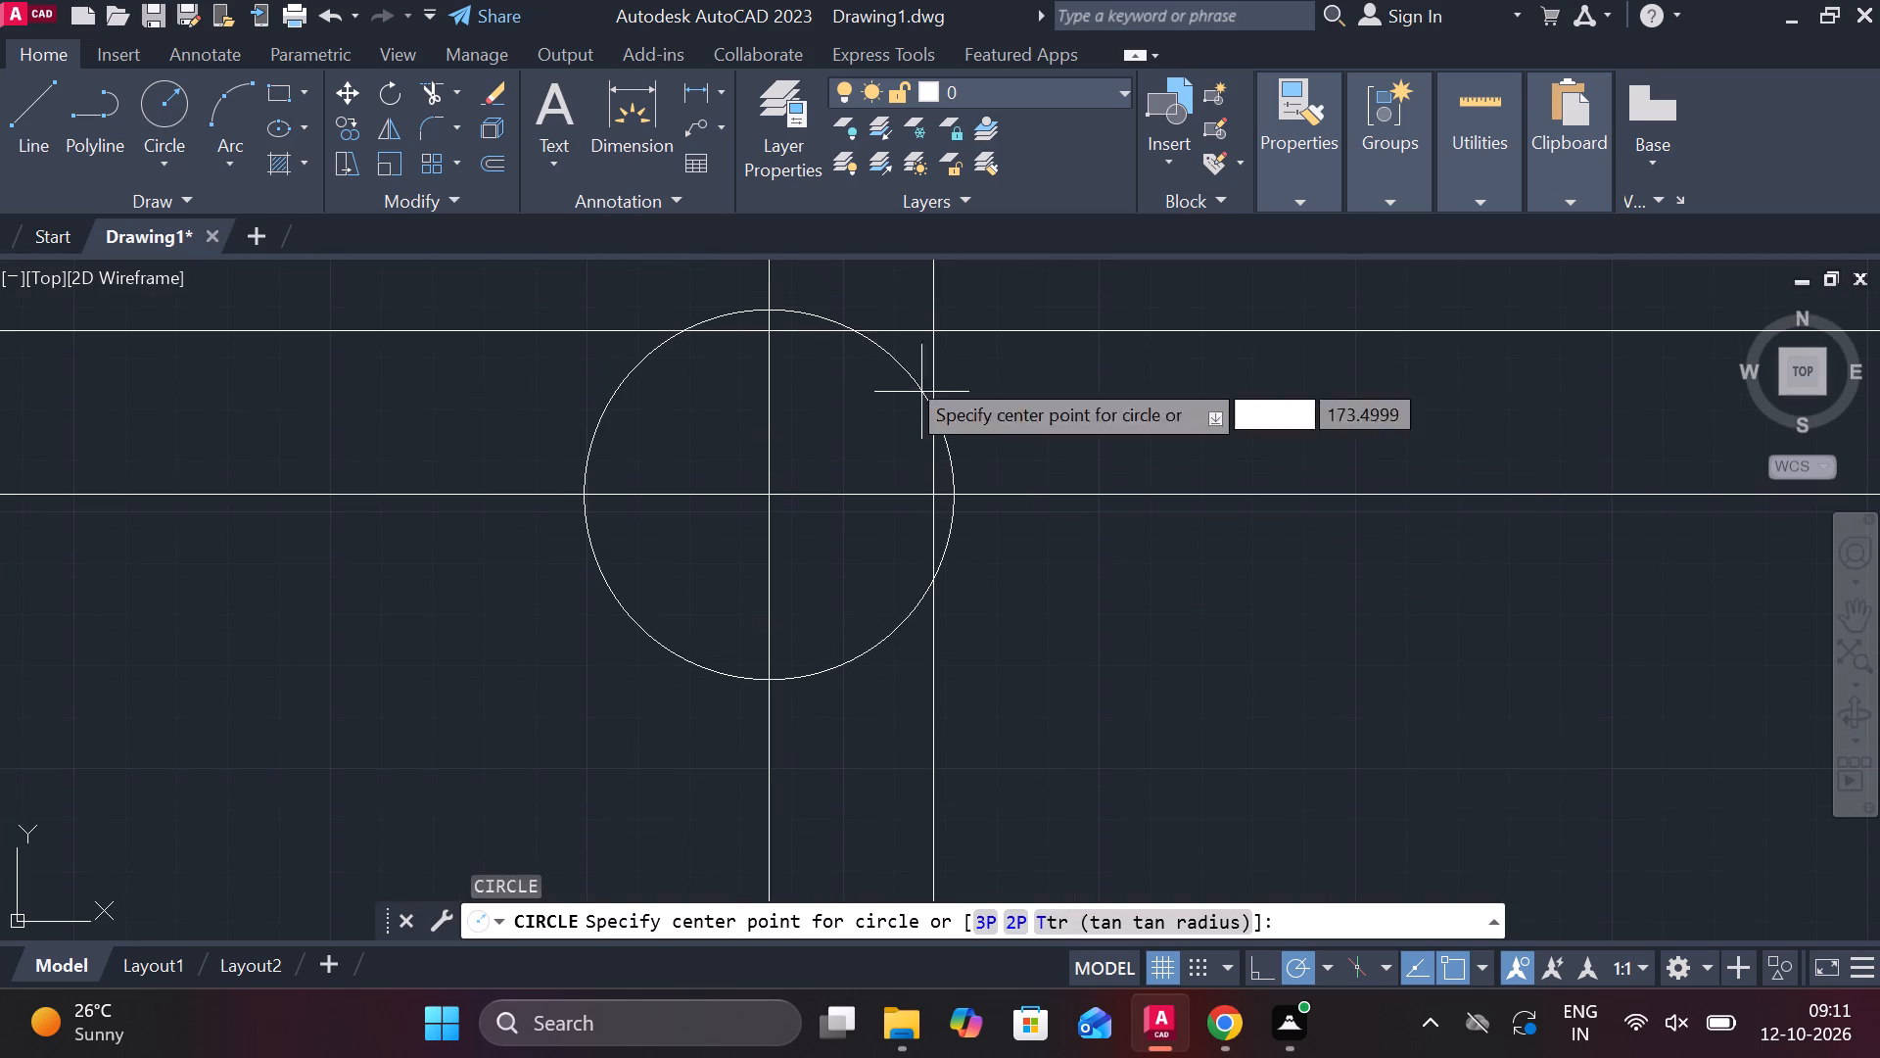
{"action": "left_click", "coordinate": [929, 336]}
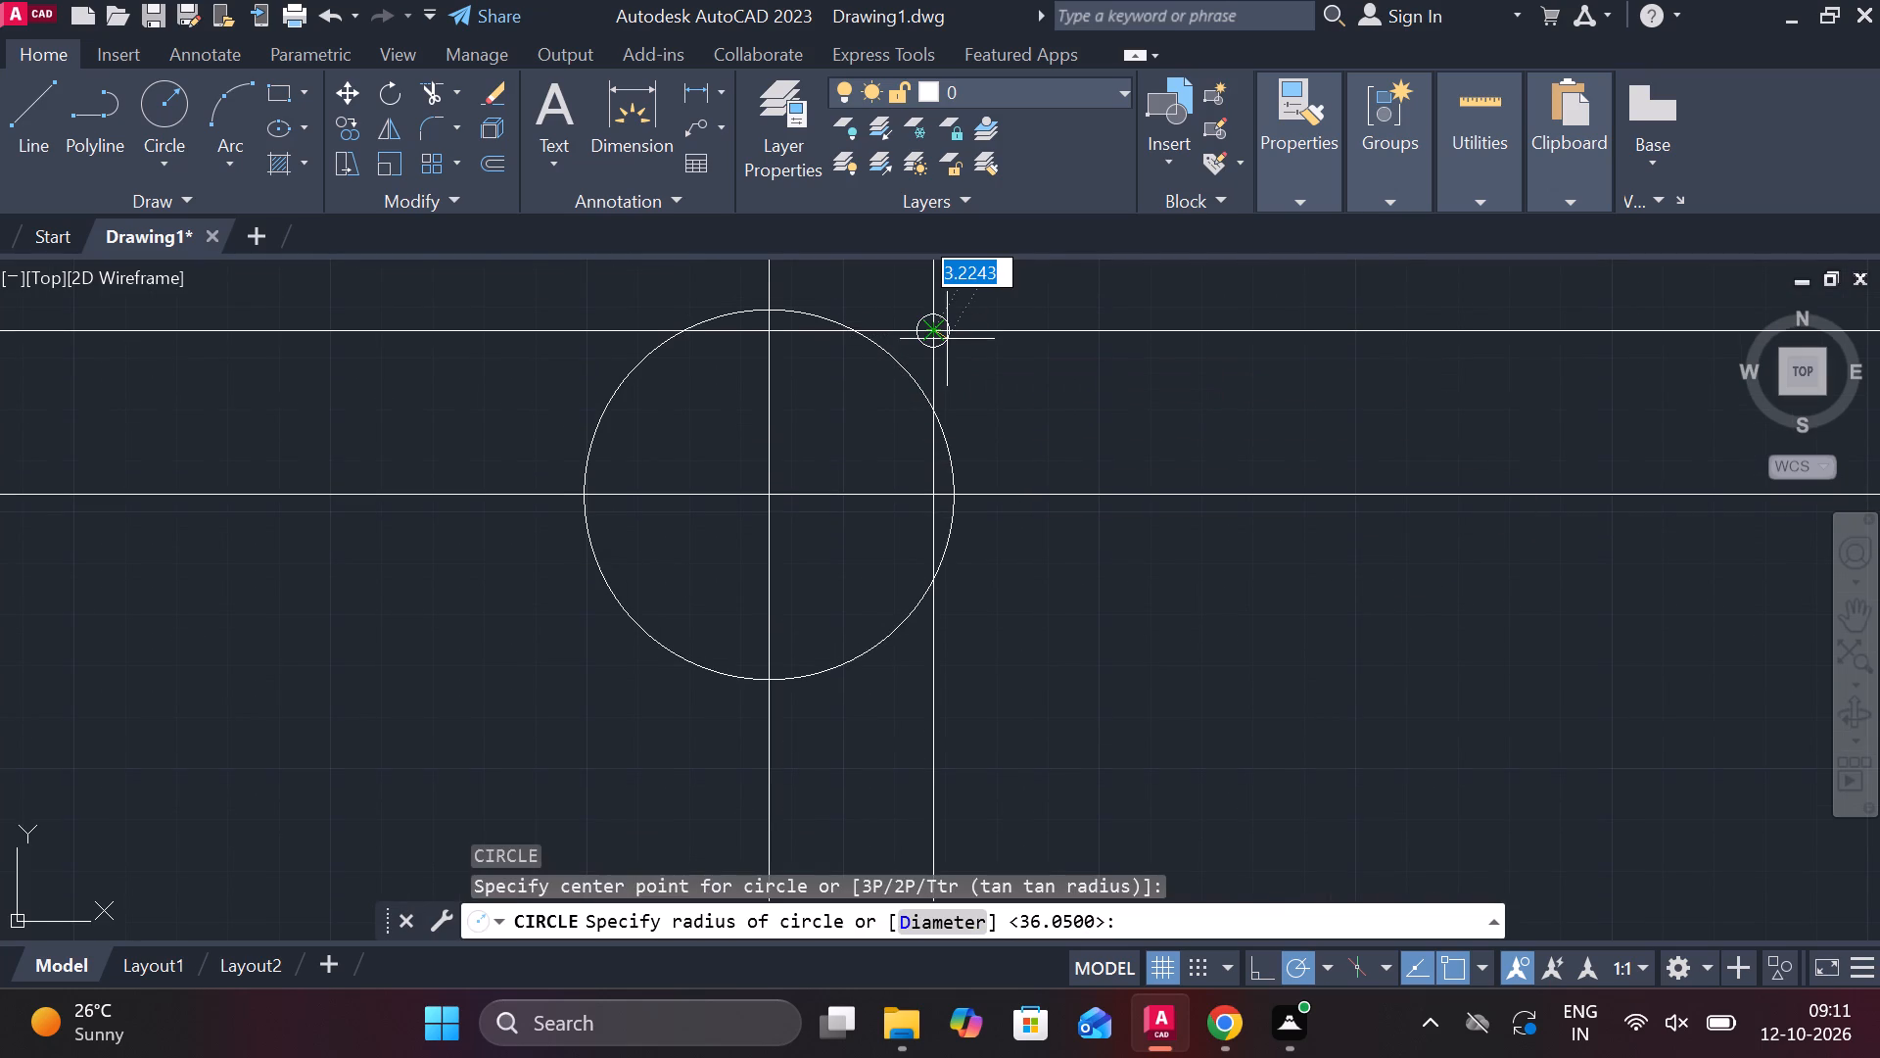
{"action": "type", "text": "d"}
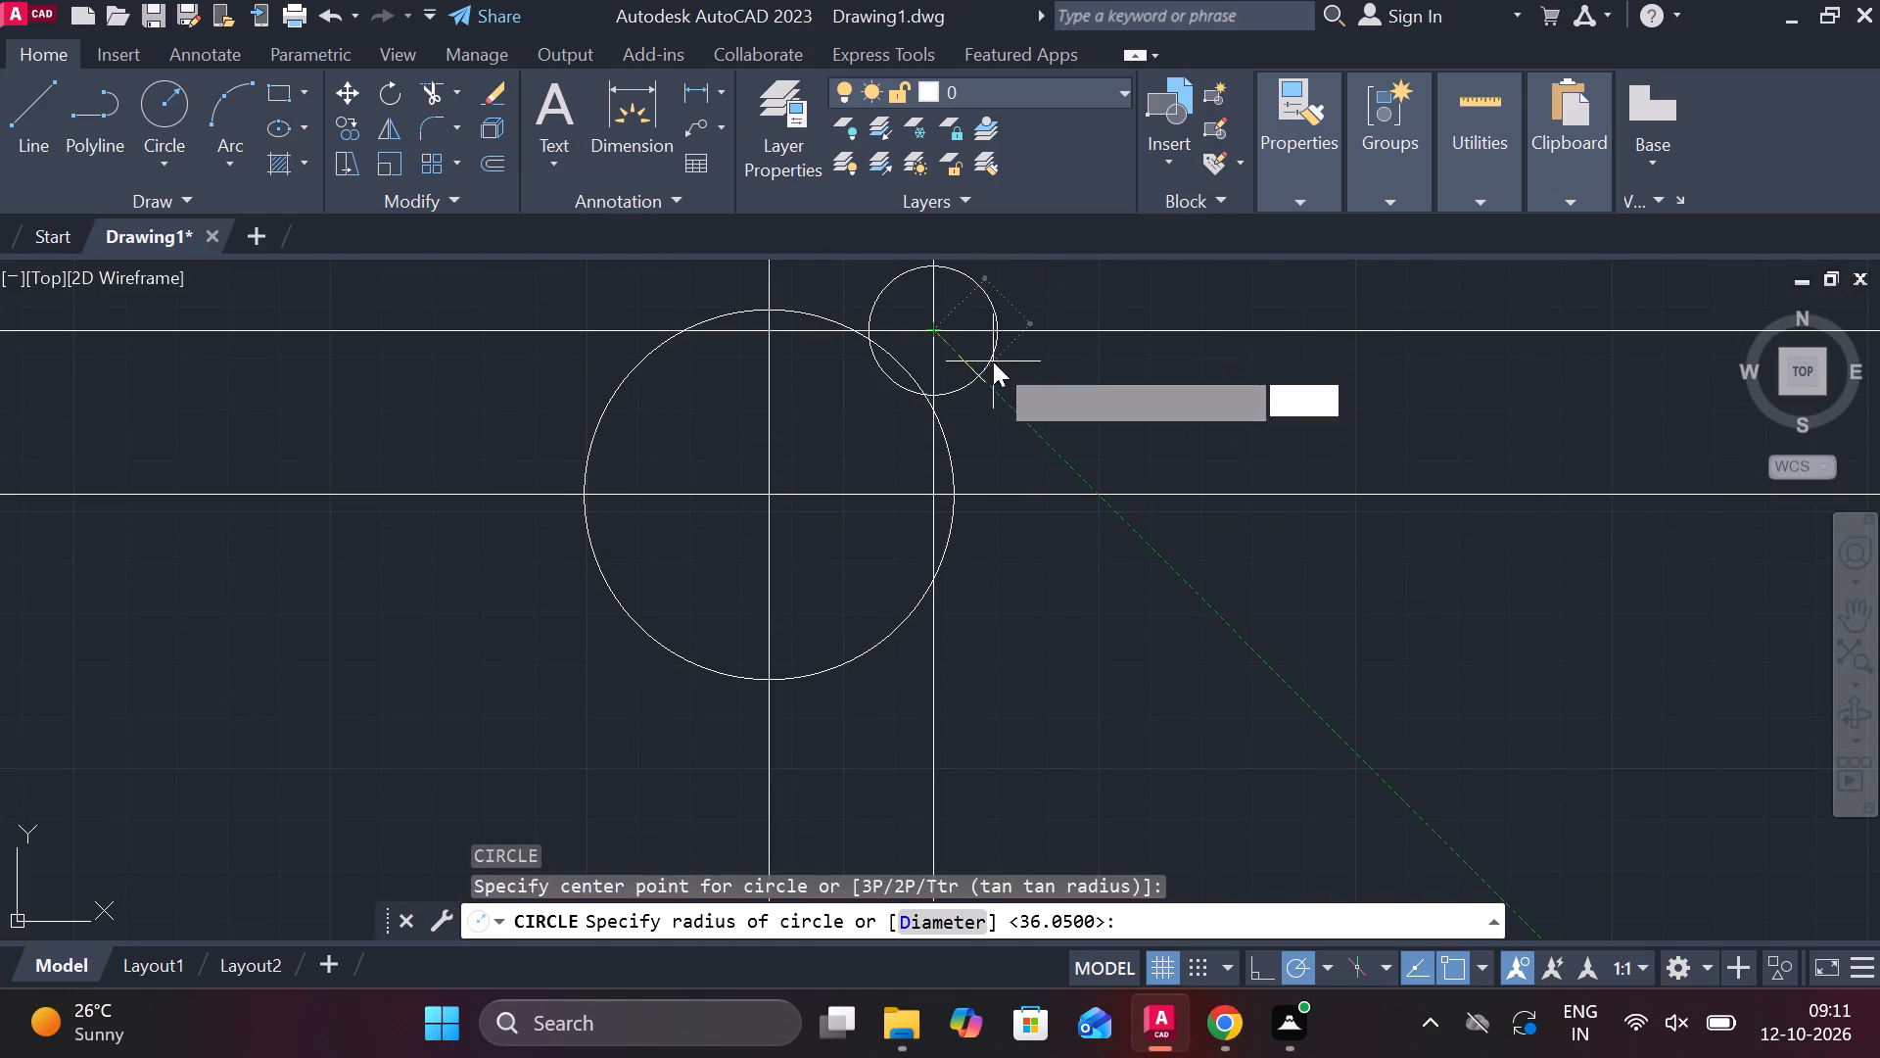
{"action": "key", "text": "space"}
{"action": "key", "text": "8"}
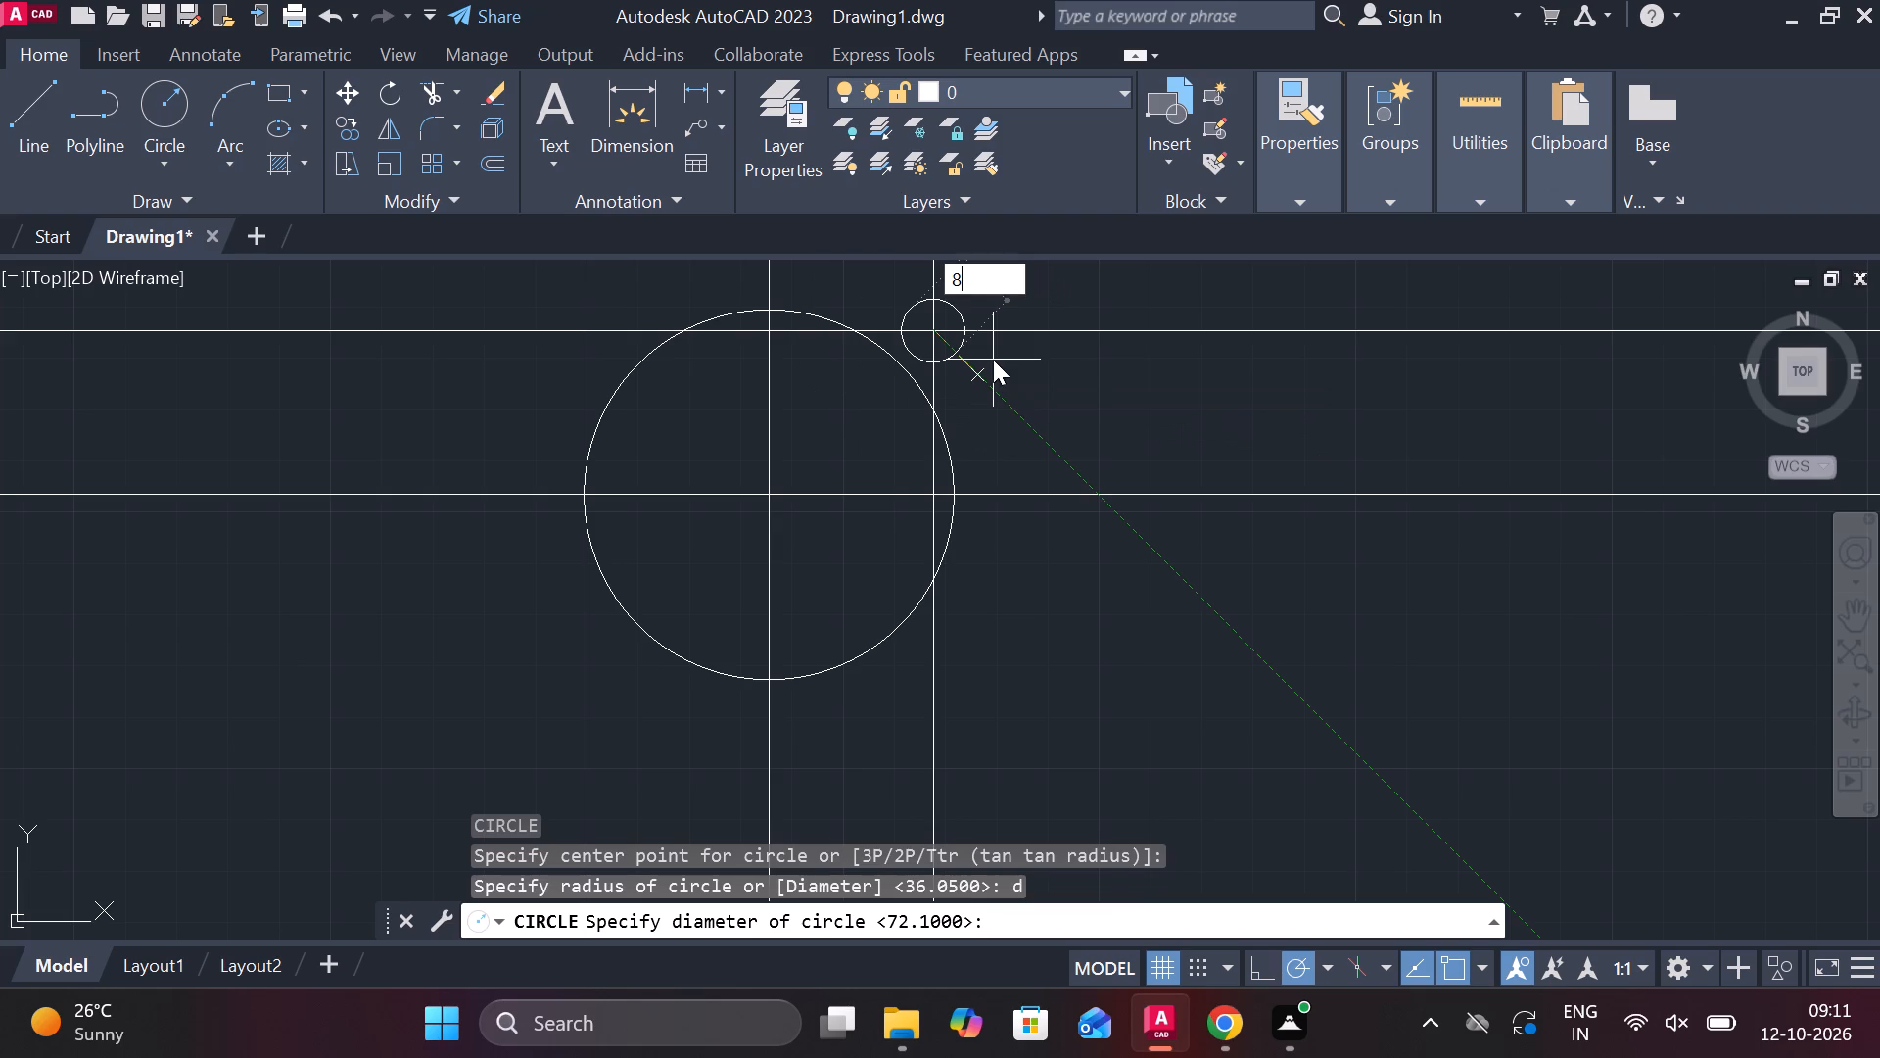
{"action": "type", "text": ".3"}
{"action": "key", "text": "Return"}
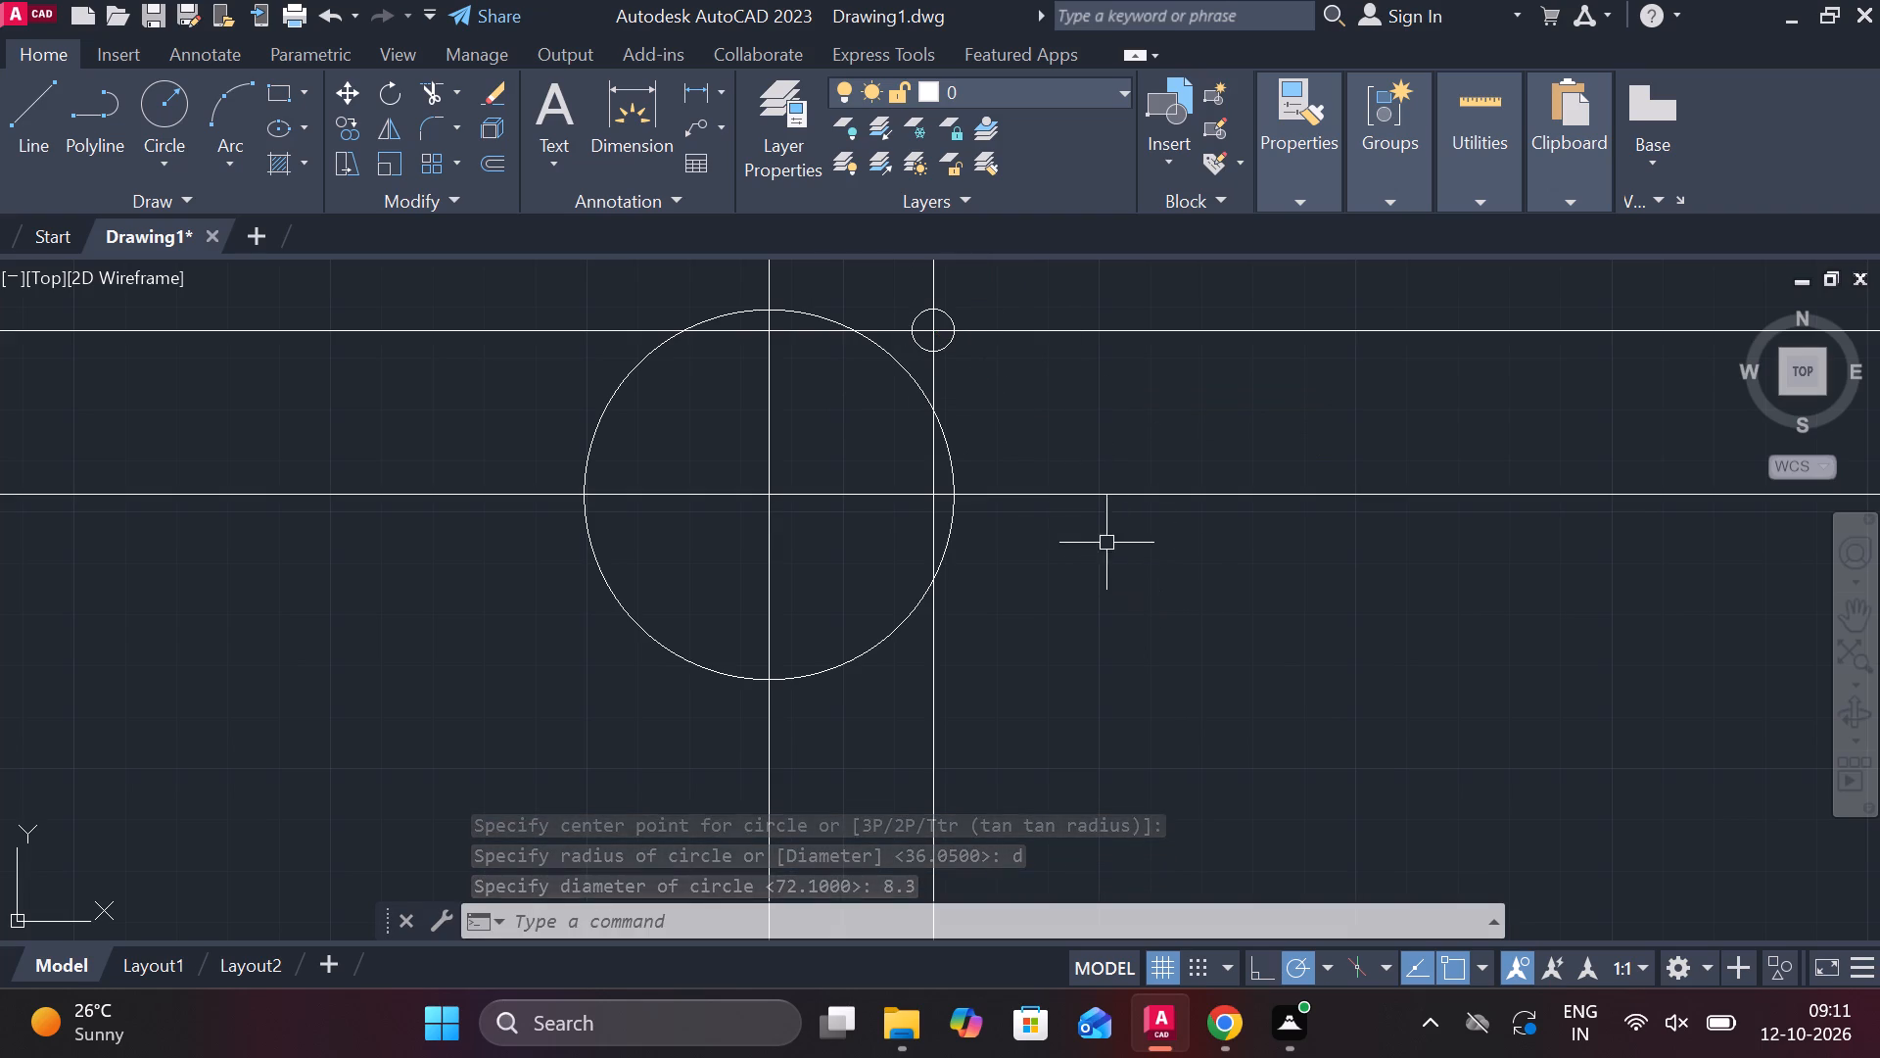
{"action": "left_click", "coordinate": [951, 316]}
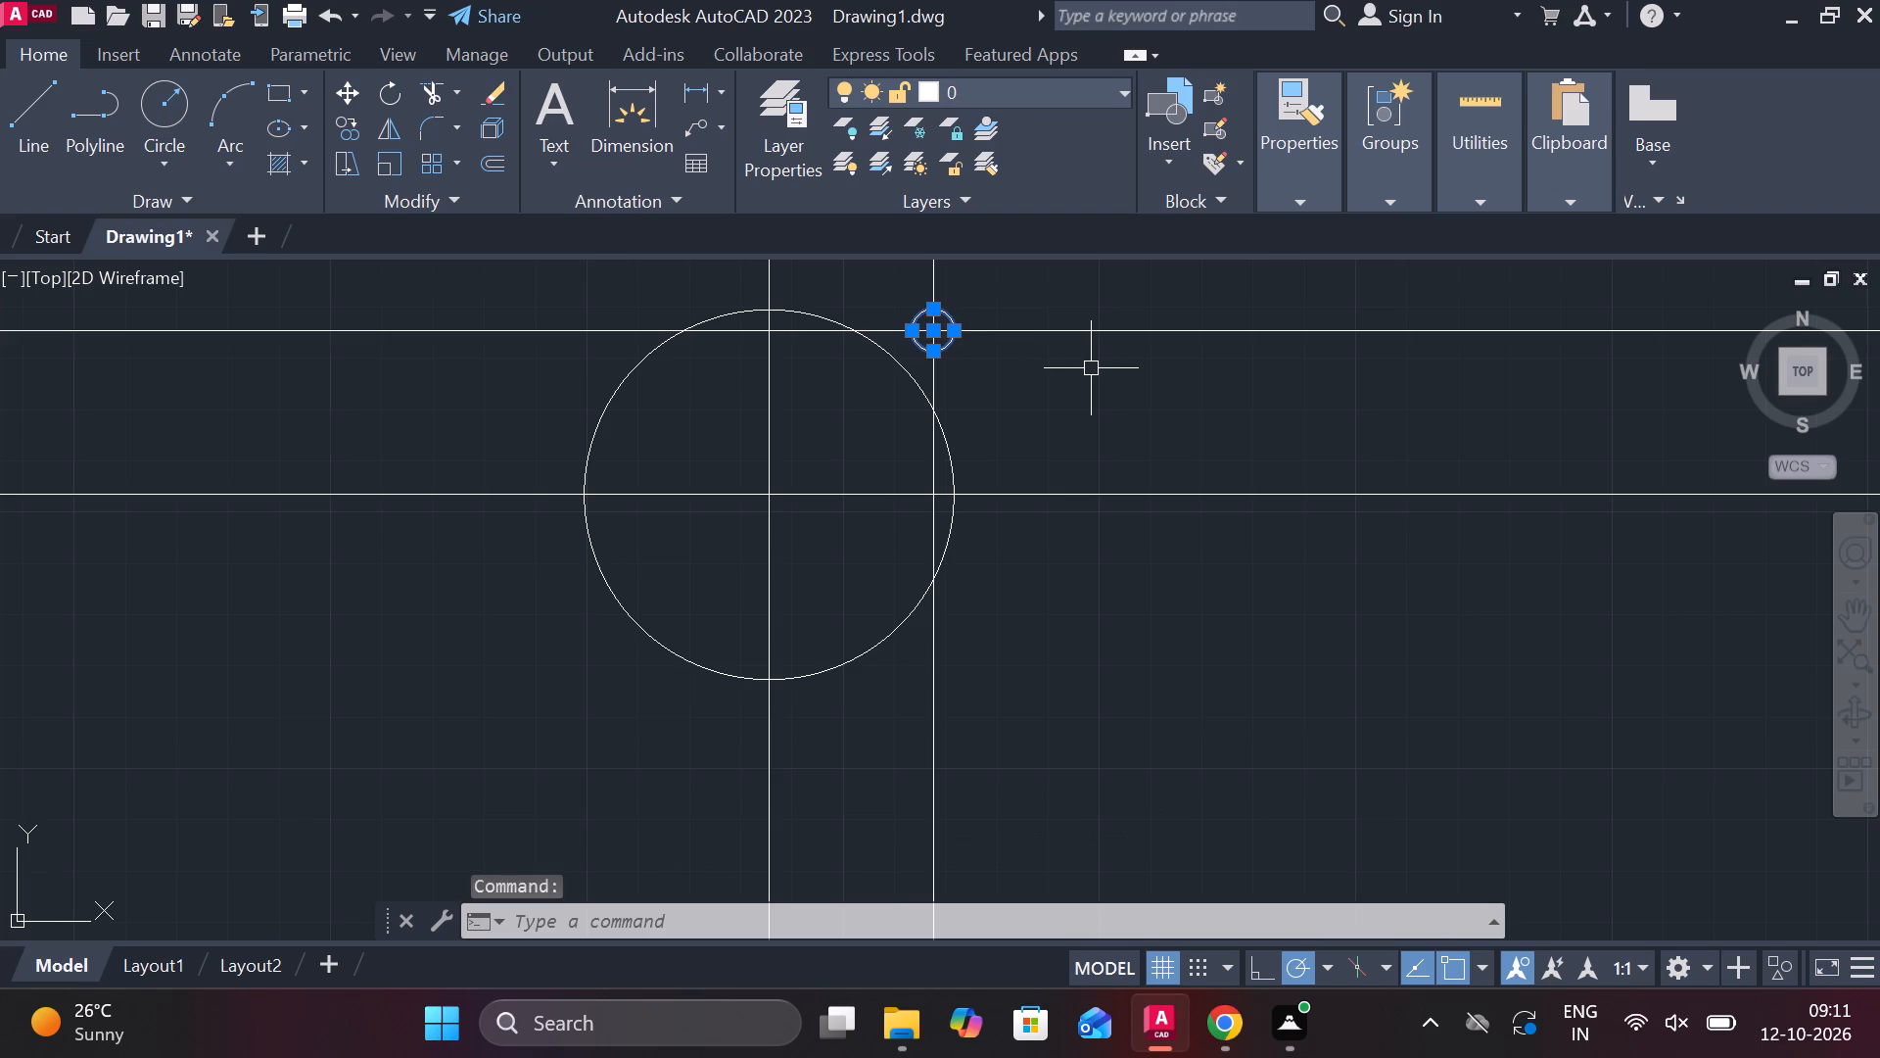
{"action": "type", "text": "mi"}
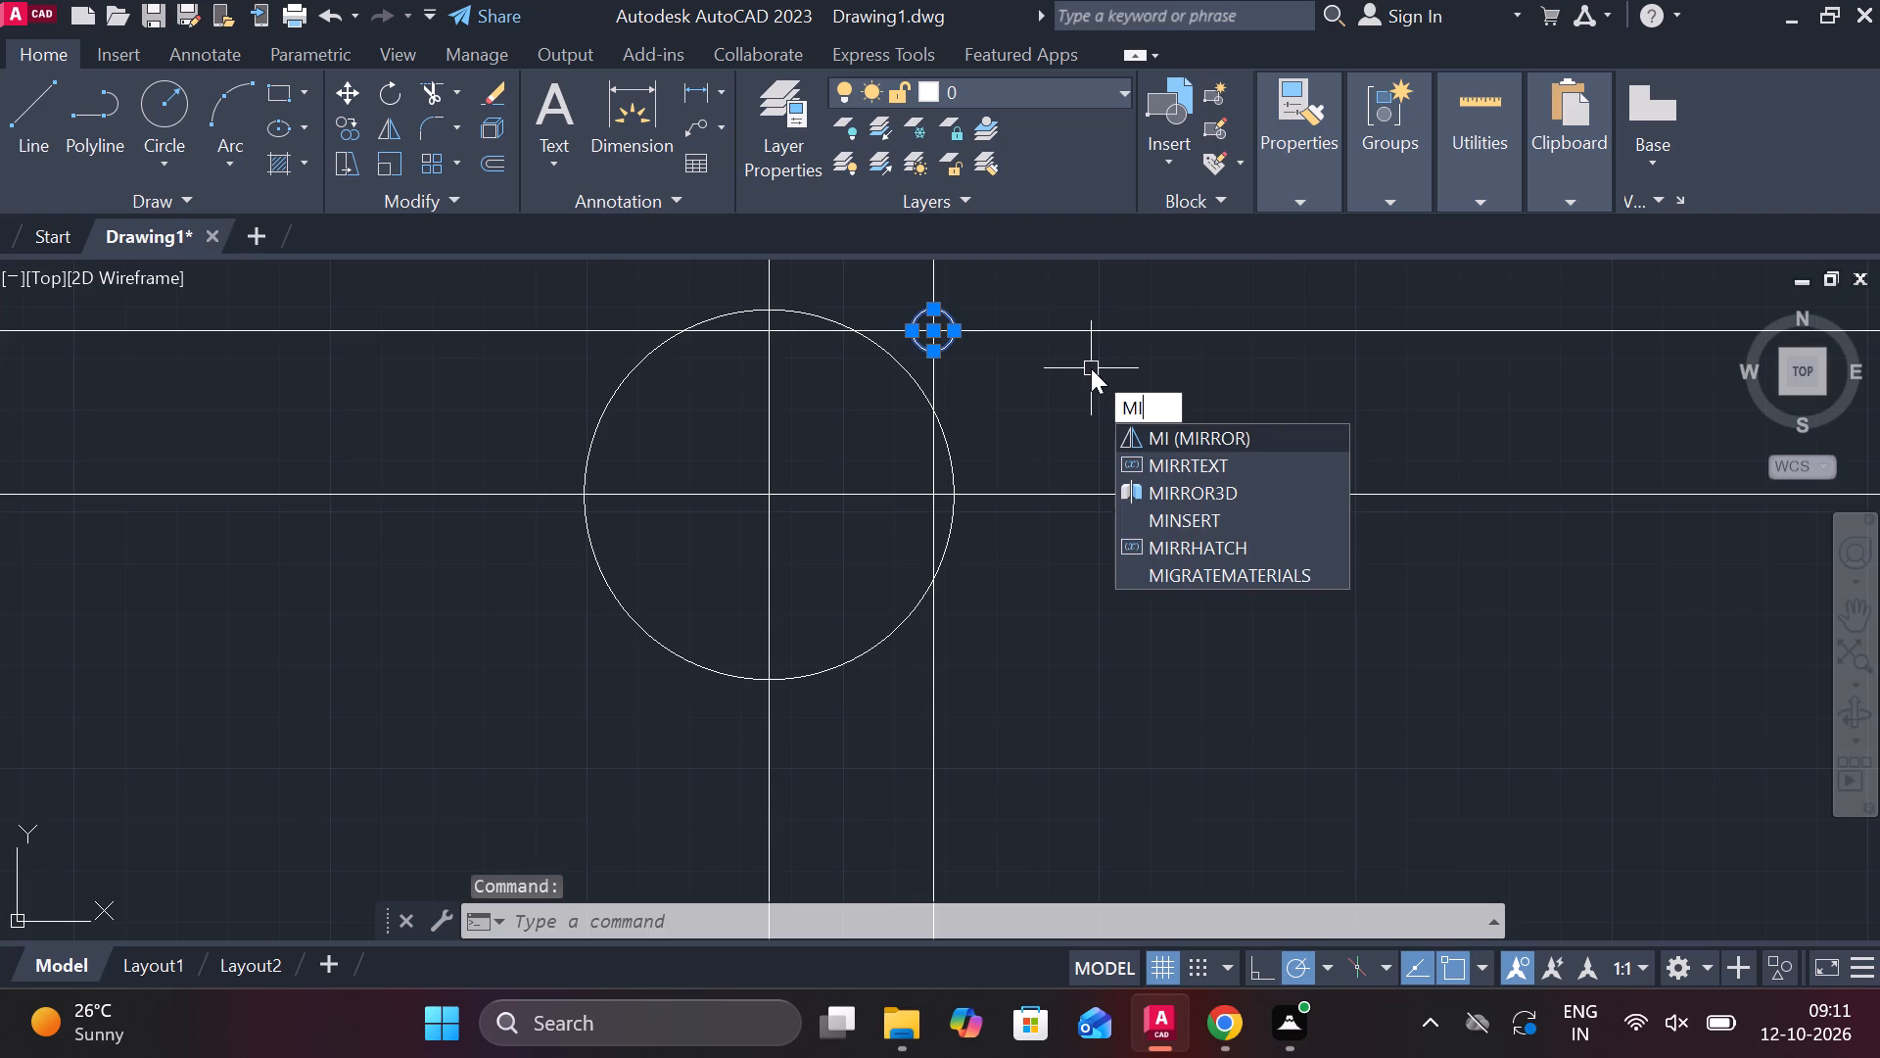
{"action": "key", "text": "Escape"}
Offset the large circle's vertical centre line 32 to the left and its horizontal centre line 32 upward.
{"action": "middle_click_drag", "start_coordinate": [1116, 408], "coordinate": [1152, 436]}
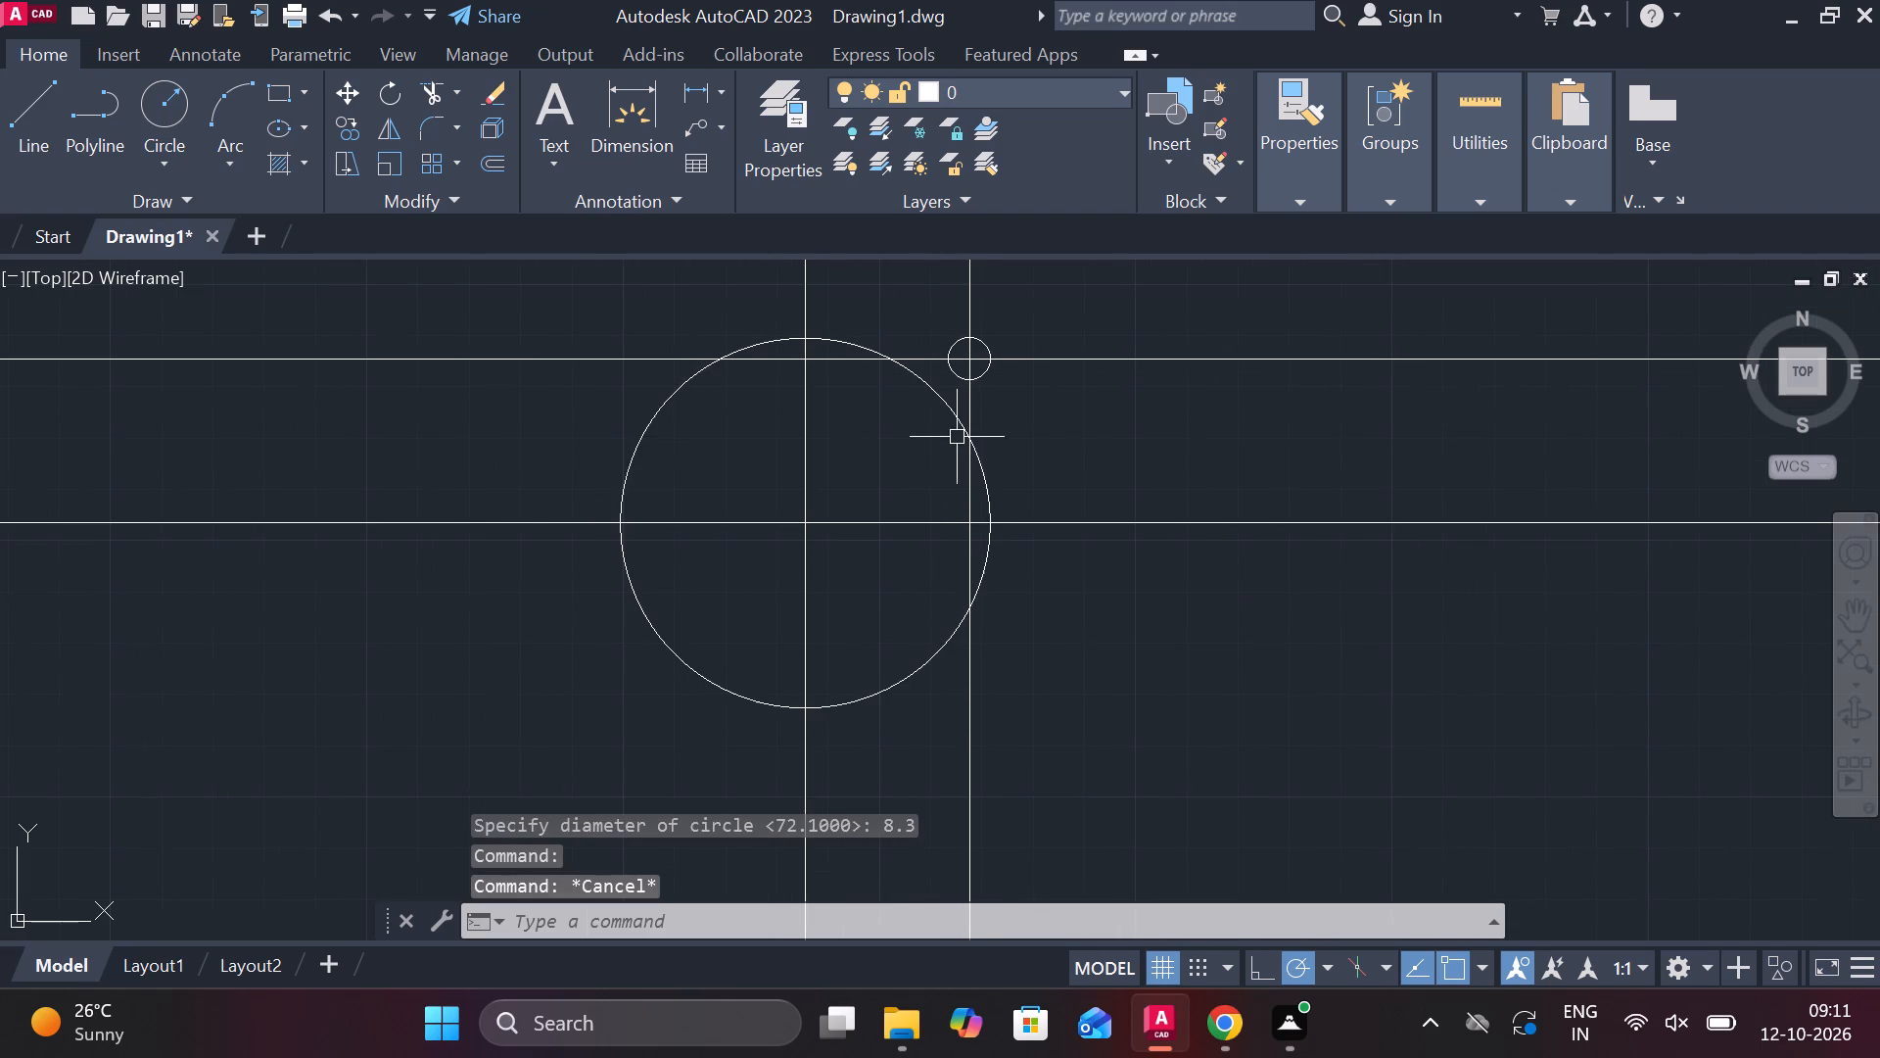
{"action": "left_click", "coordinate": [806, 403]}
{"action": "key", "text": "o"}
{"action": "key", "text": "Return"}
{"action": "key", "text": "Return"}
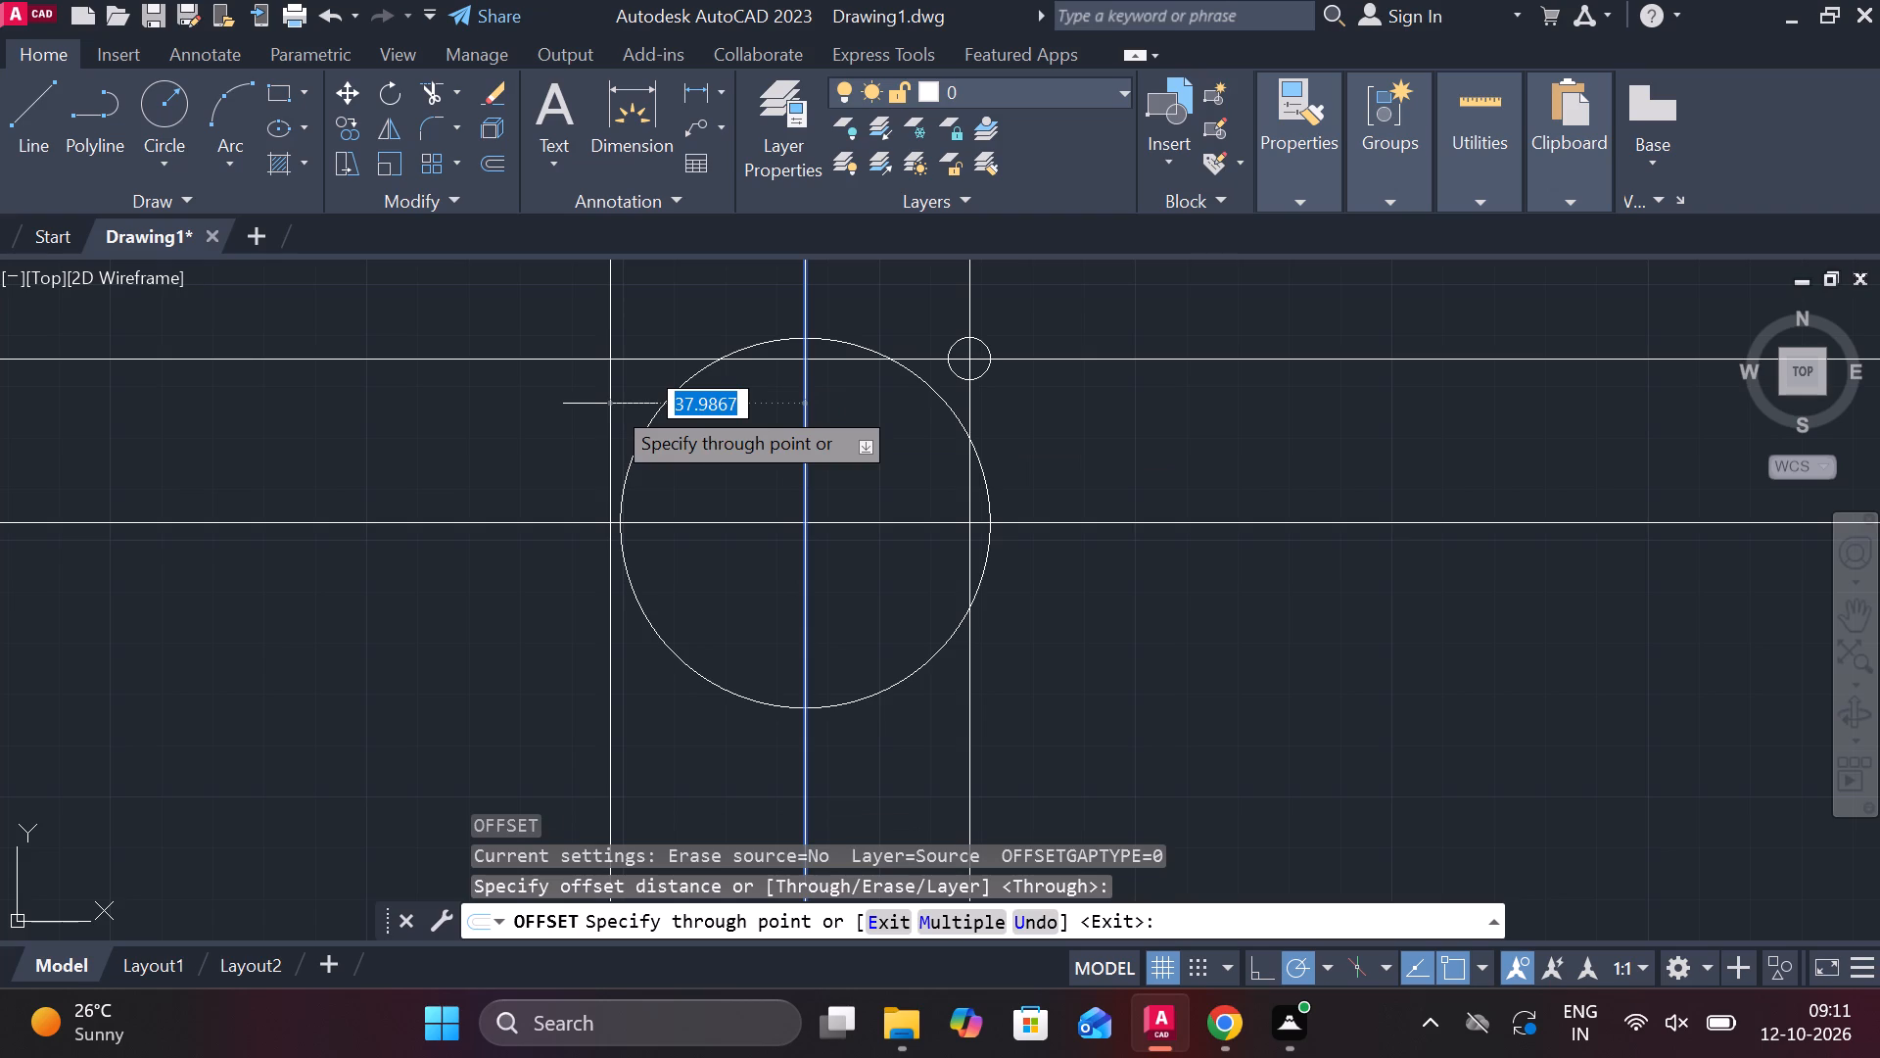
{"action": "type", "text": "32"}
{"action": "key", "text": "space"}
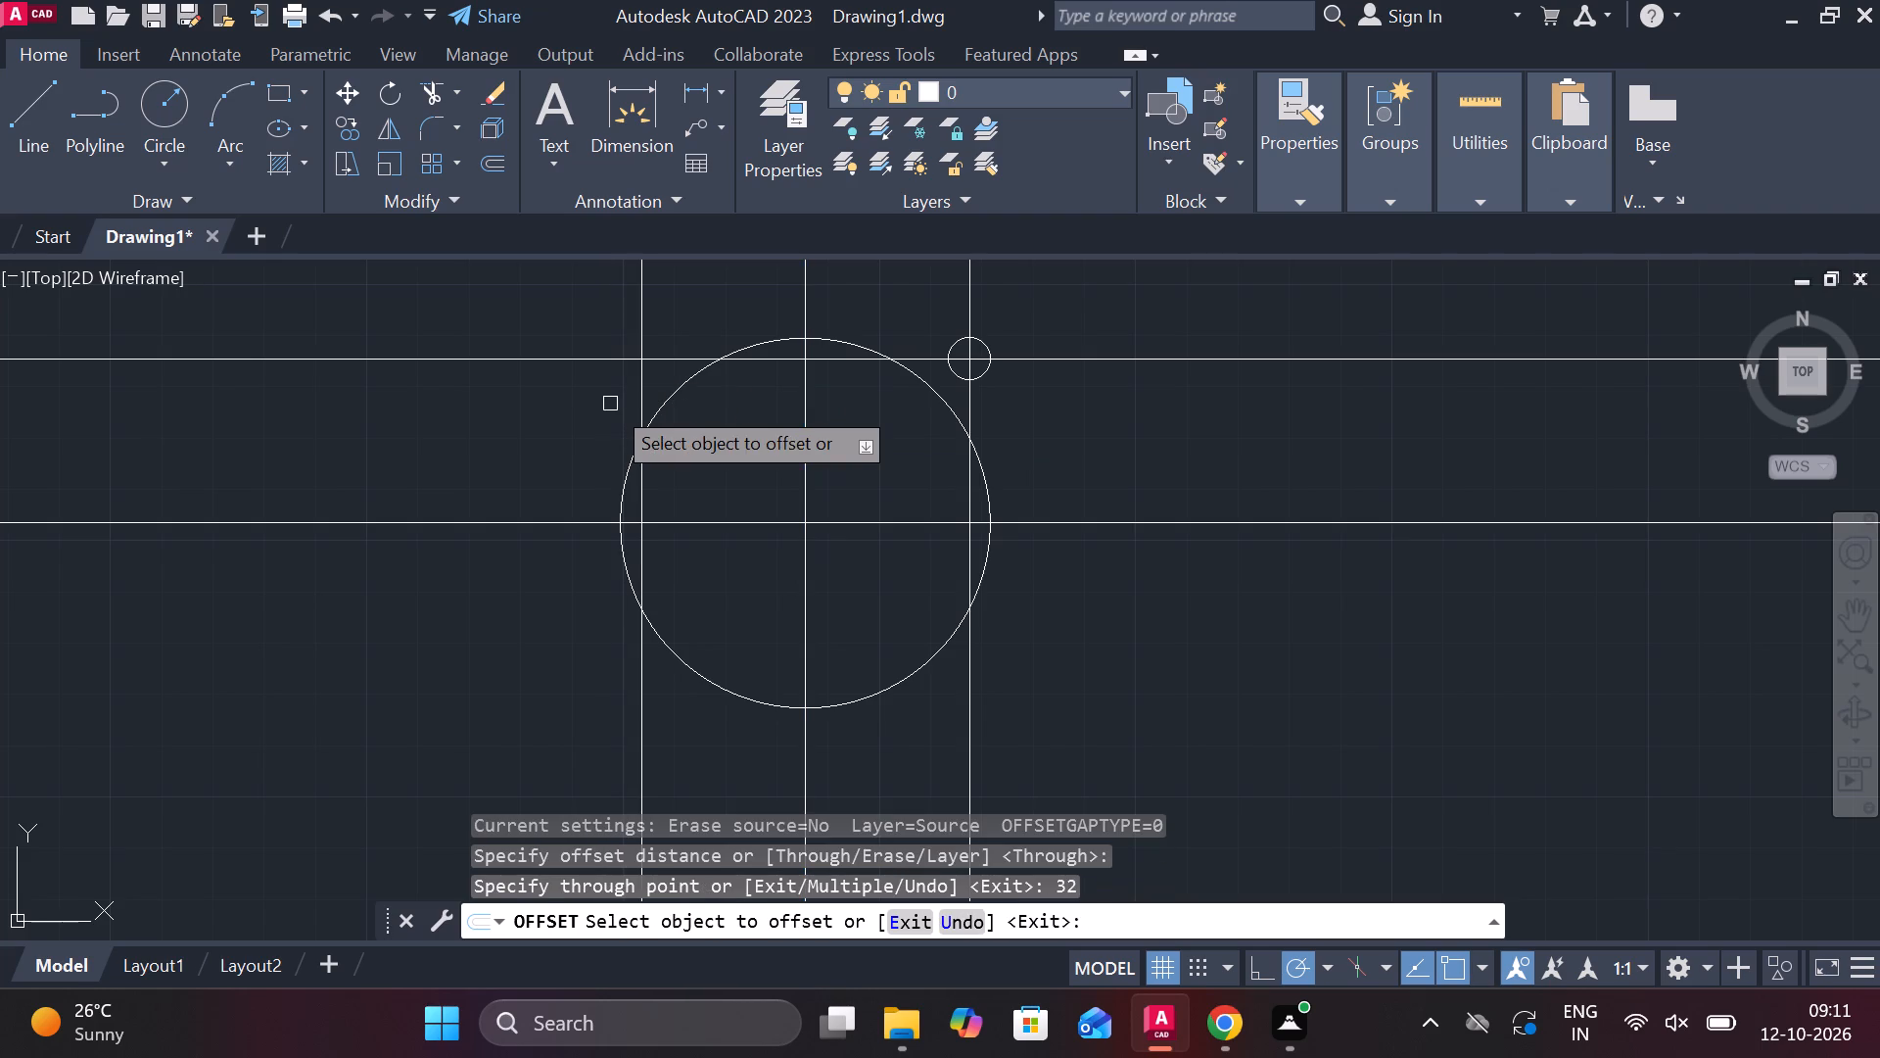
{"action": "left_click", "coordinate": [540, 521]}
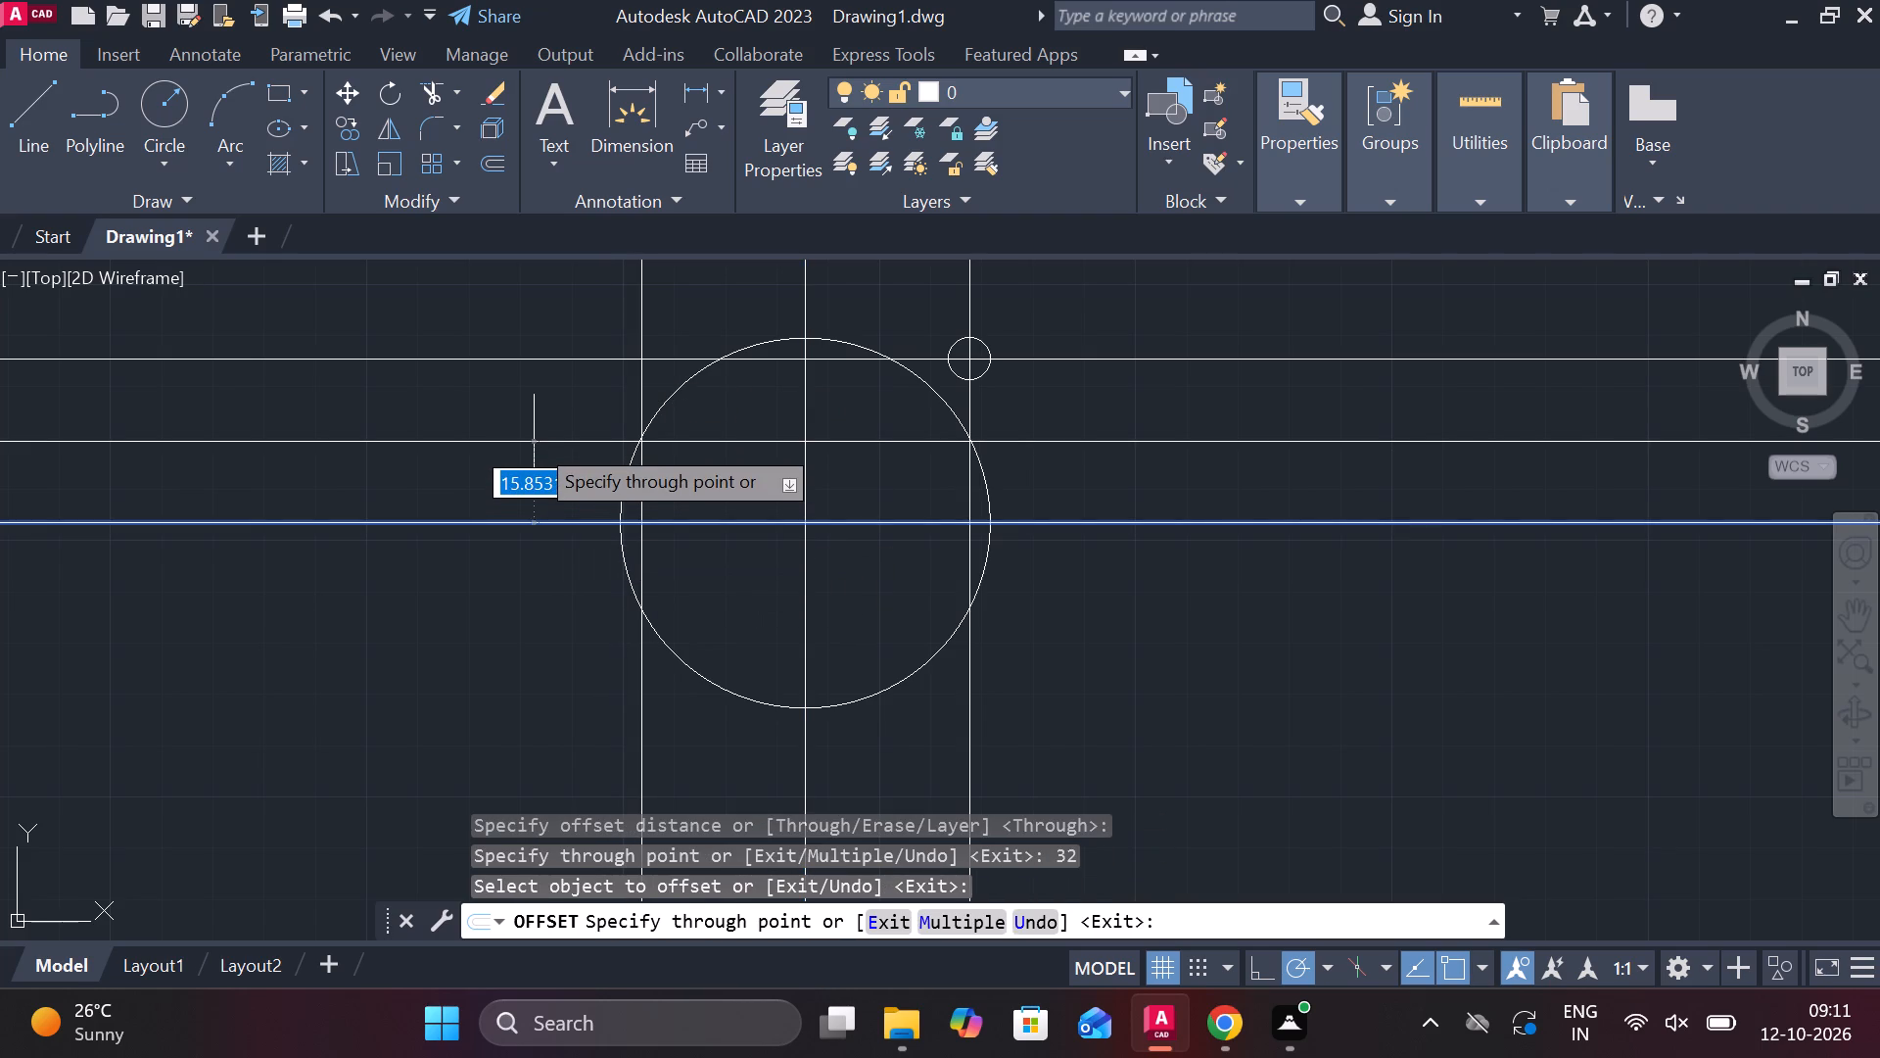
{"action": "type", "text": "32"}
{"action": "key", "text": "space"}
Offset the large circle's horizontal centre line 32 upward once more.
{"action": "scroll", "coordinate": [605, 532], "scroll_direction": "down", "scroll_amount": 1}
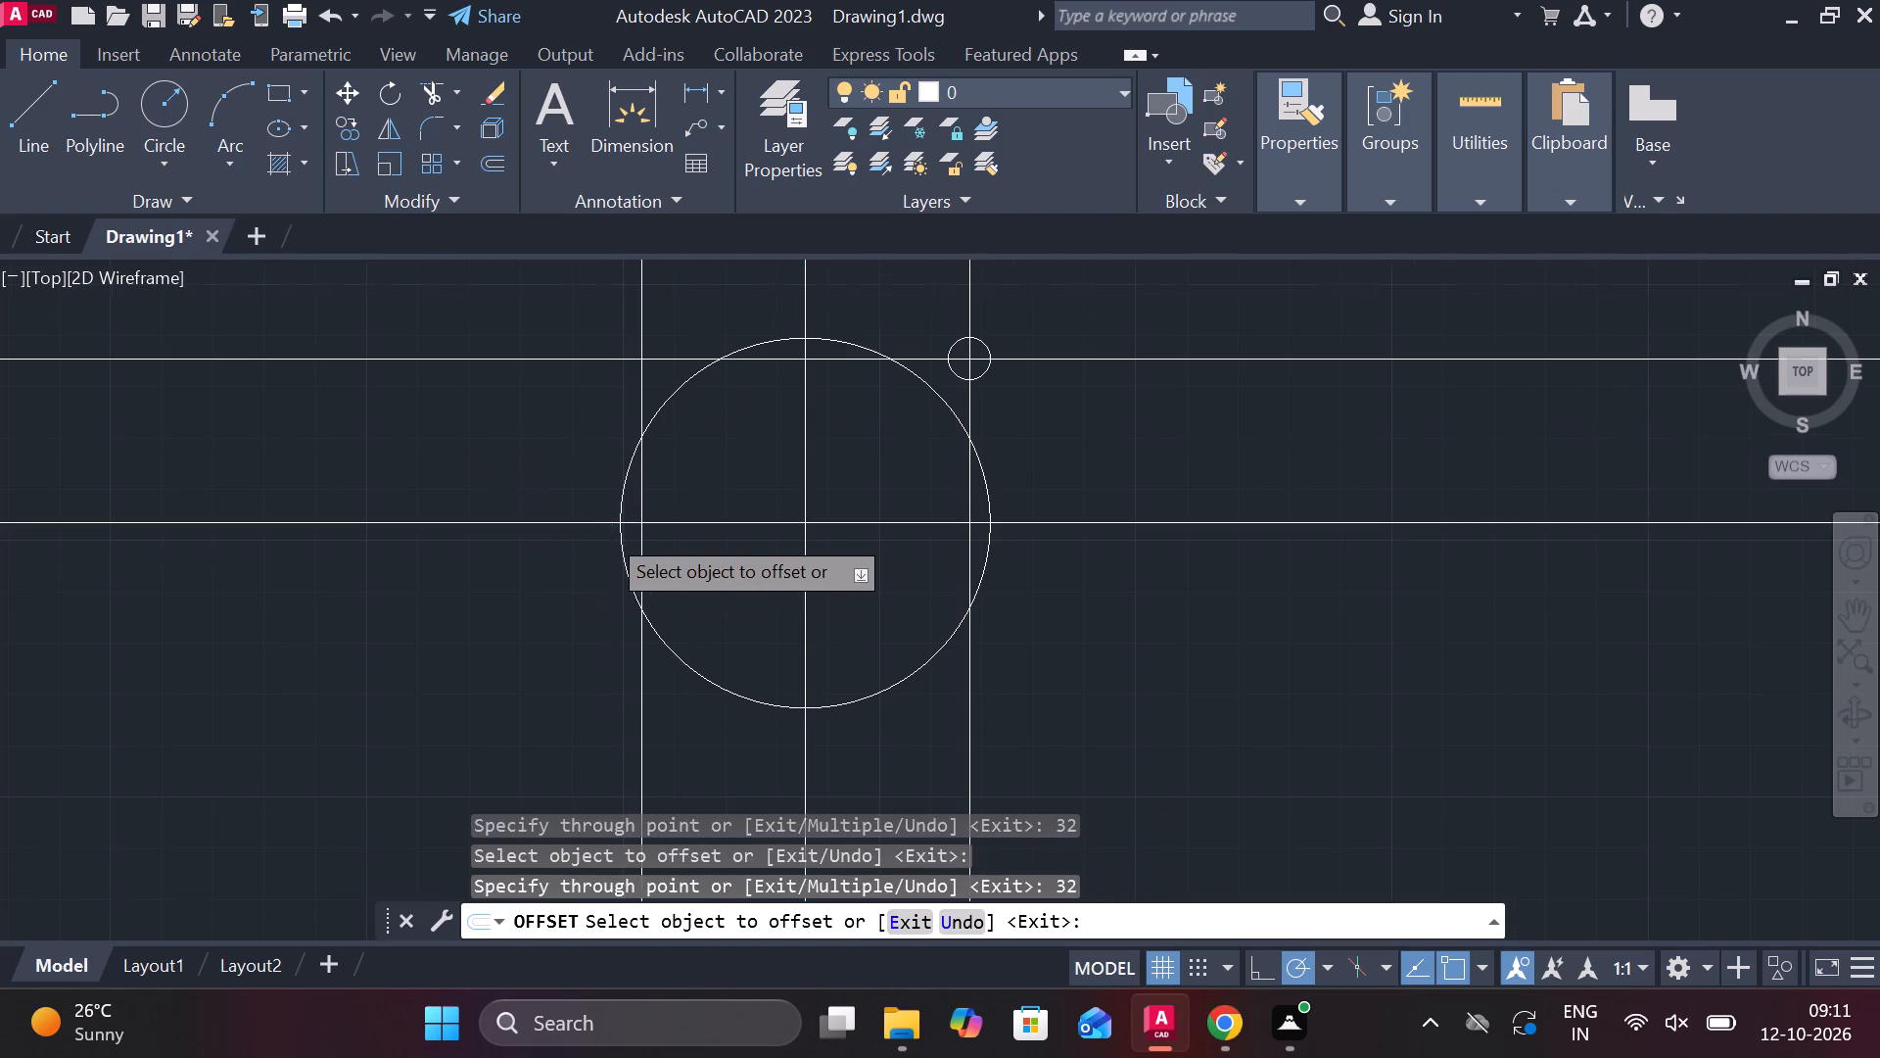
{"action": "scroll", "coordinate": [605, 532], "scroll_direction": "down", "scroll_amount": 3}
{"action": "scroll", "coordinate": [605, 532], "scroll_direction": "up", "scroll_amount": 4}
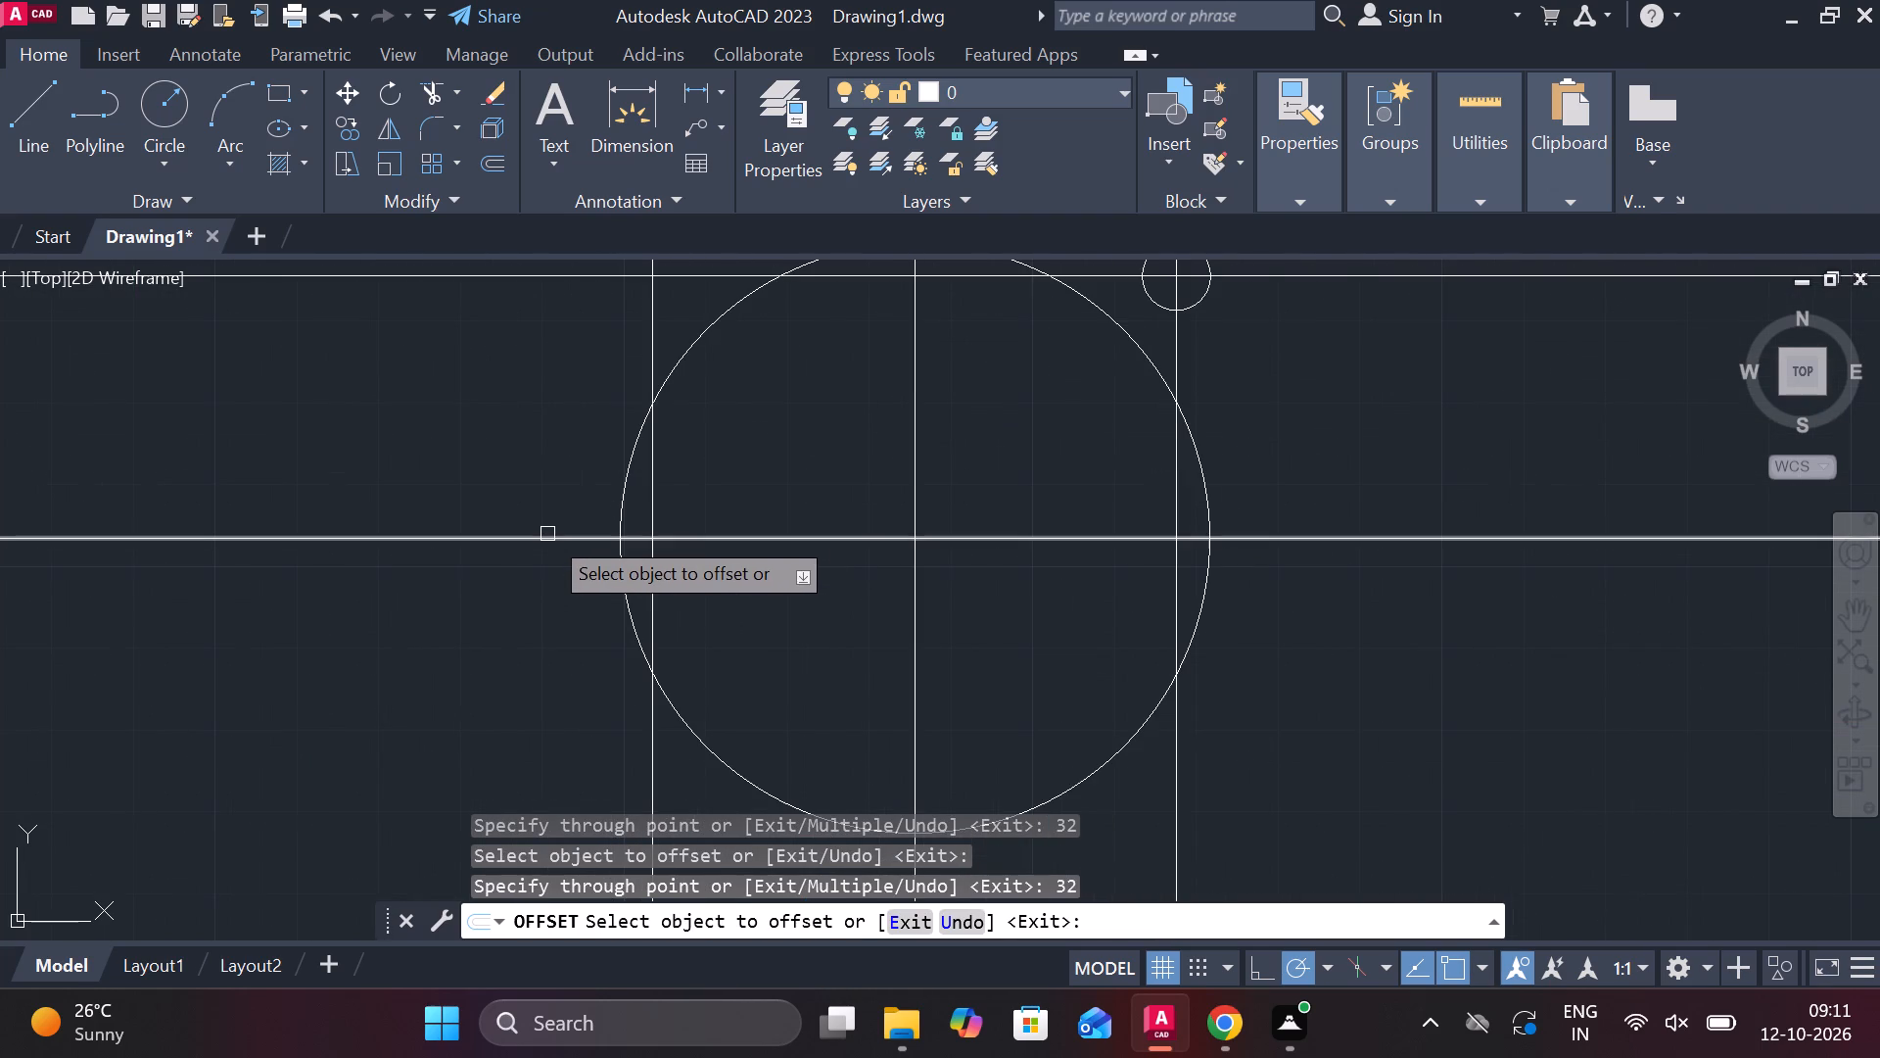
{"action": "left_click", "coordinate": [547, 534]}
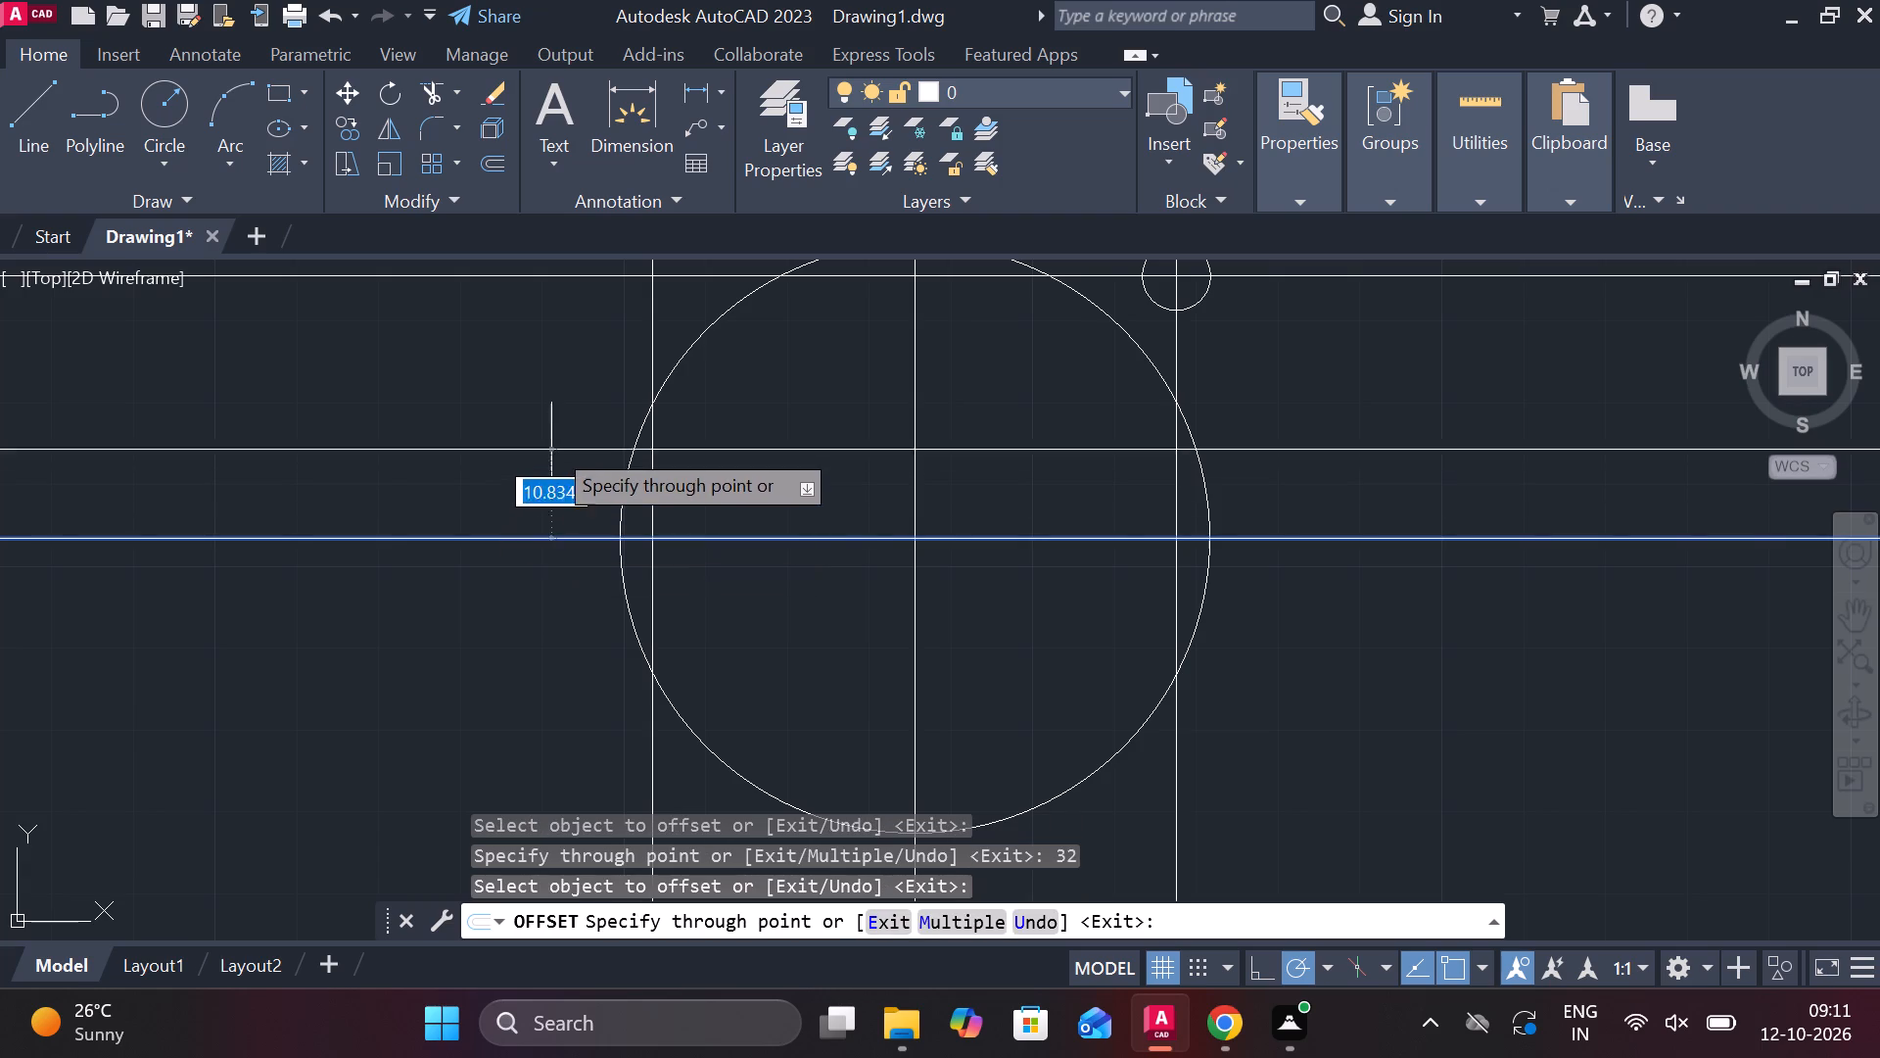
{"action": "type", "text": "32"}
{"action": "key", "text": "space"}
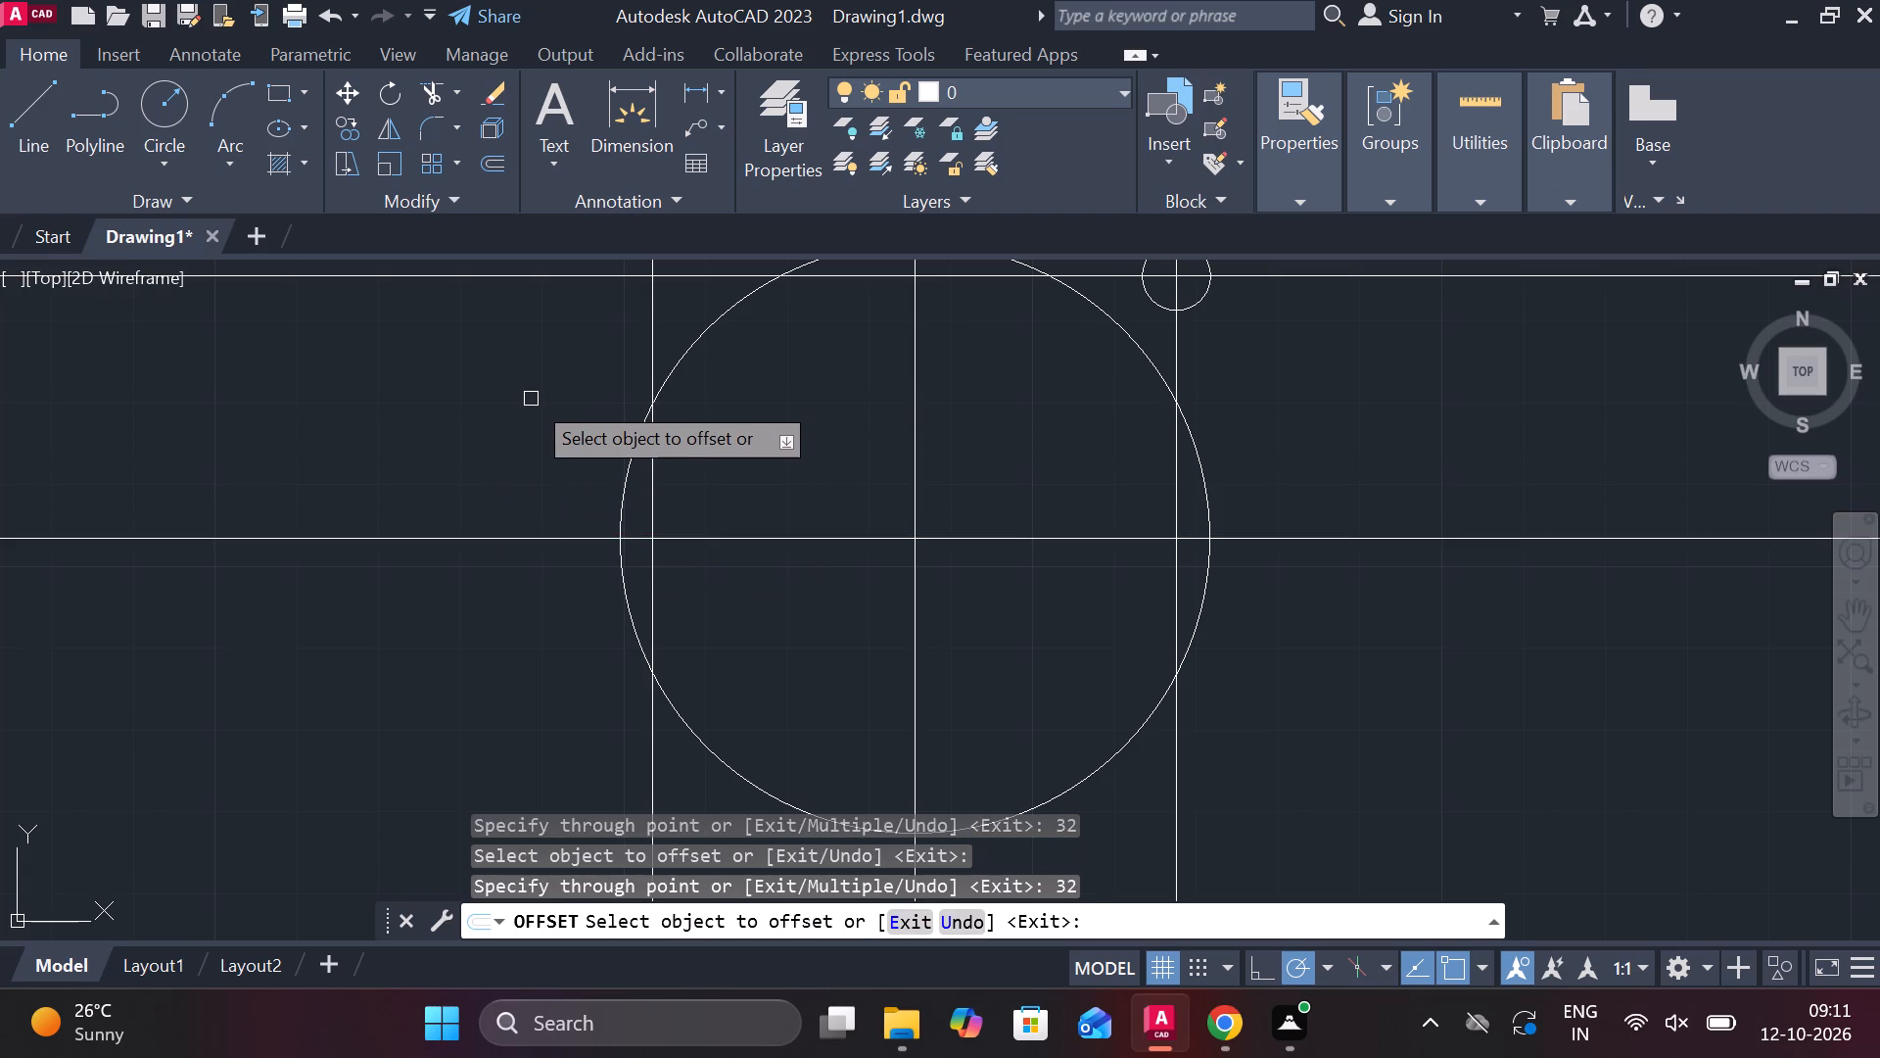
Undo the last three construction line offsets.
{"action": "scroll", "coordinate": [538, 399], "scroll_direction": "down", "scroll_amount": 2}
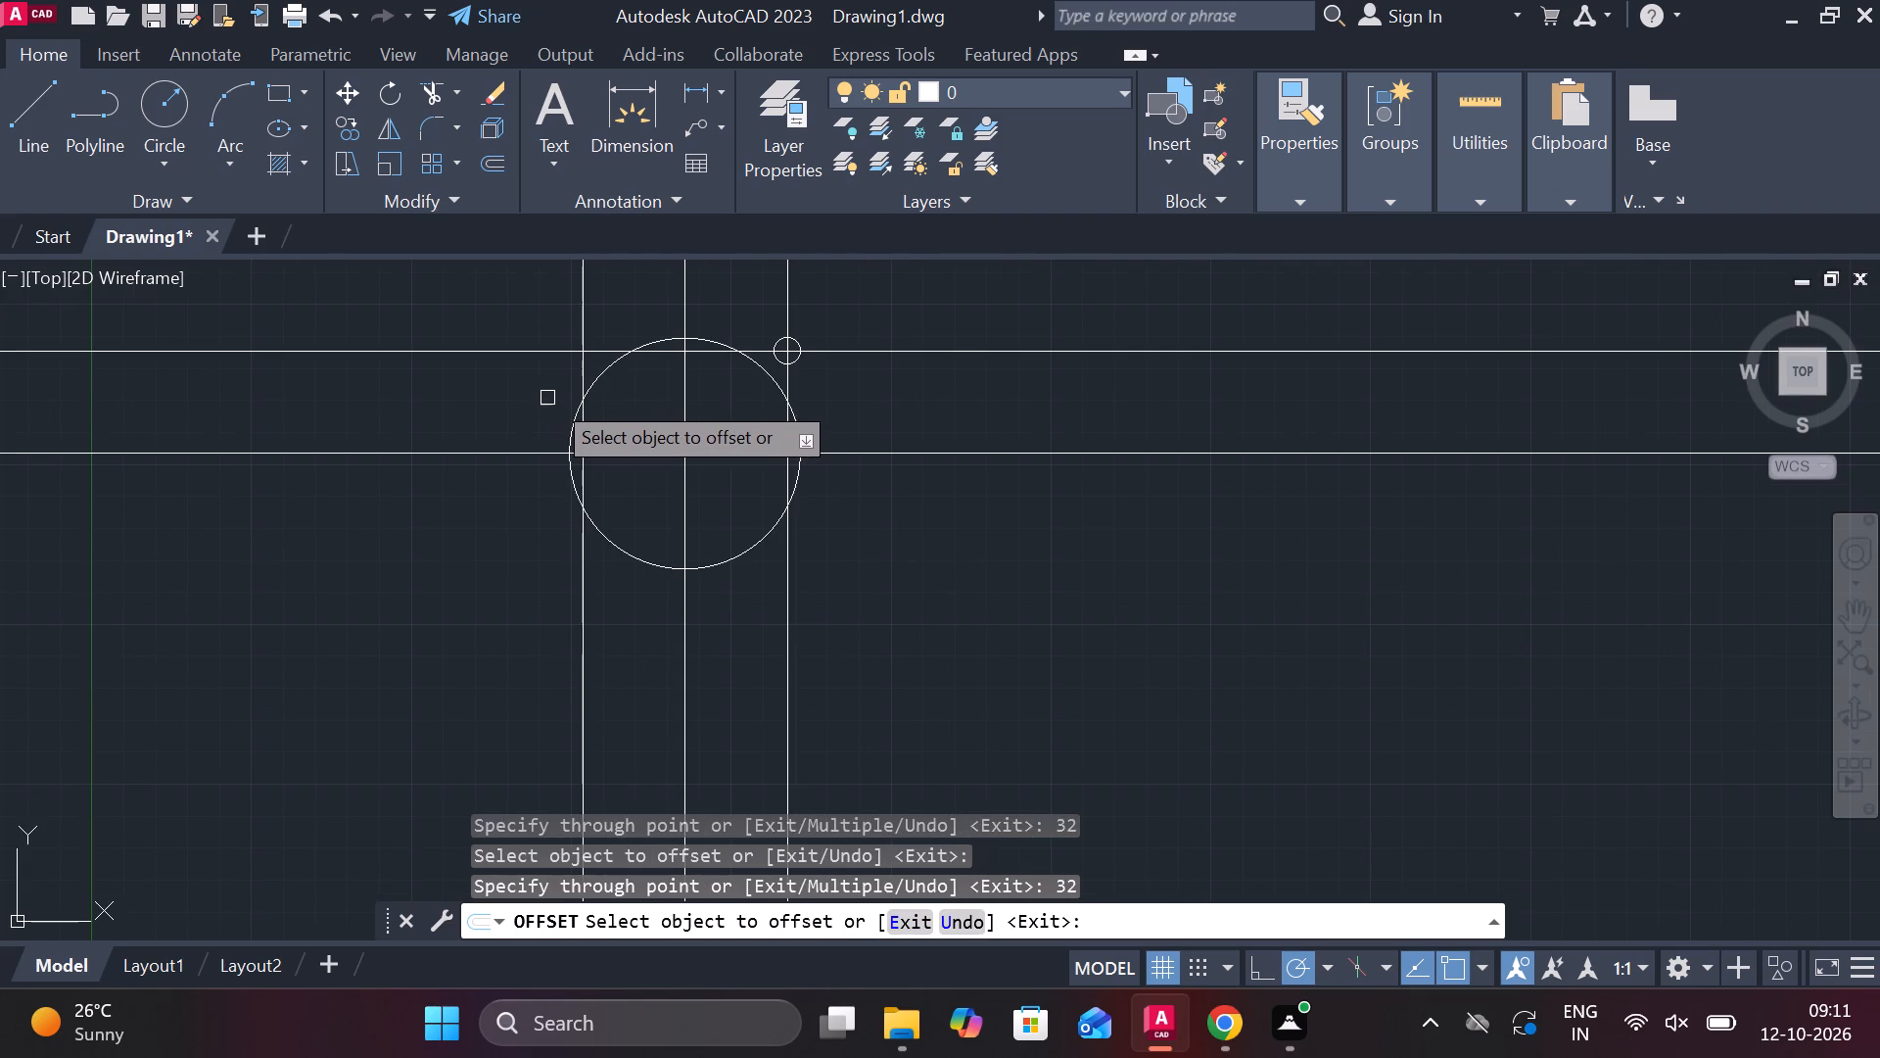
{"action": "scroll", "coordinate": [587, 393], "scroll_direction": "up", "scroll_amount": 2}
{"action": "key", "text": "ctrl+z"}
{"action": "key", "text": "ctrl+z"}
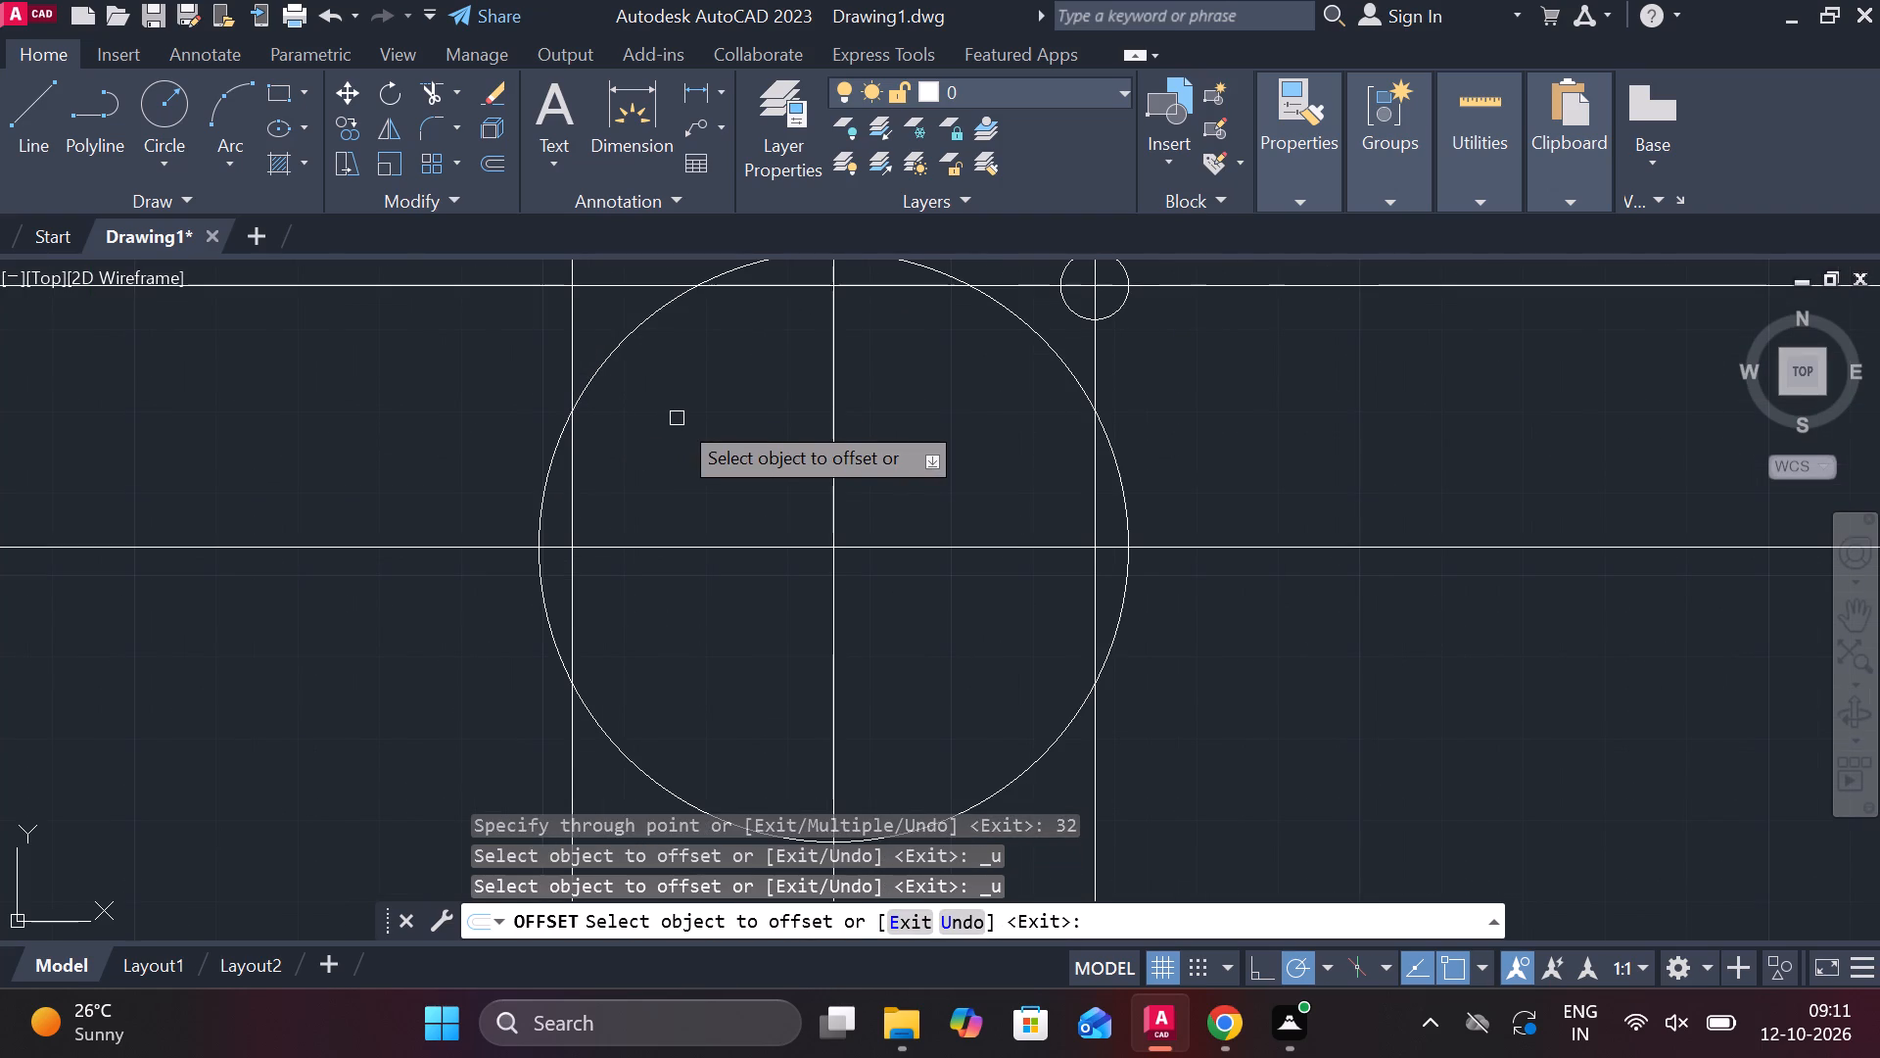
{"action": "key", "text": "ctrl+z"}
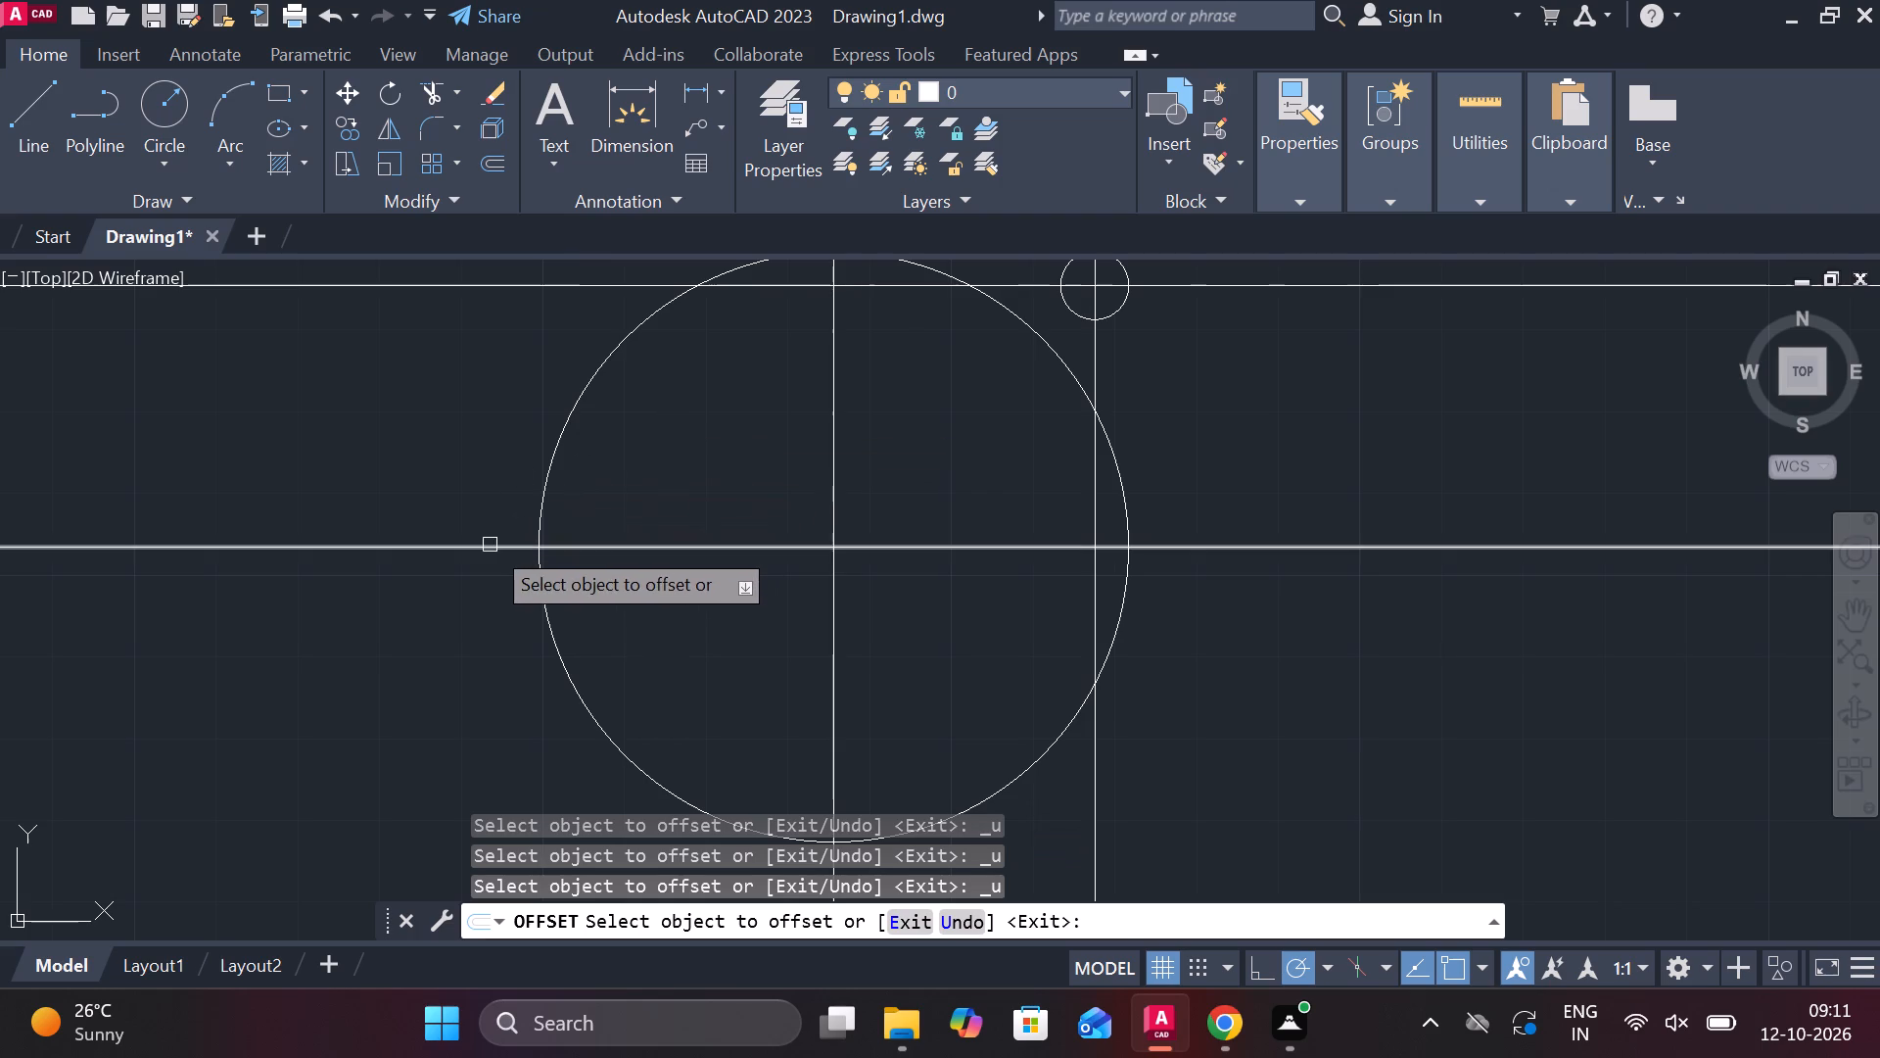
Offset the large circle's horizontal centre line 32 upward and its vertical centre line 32 to the left.
{"action": "left_click", "coordinate": [490, 545]}
{"action": "type", "text": "32"}
{"action": "key", "text": "space"}
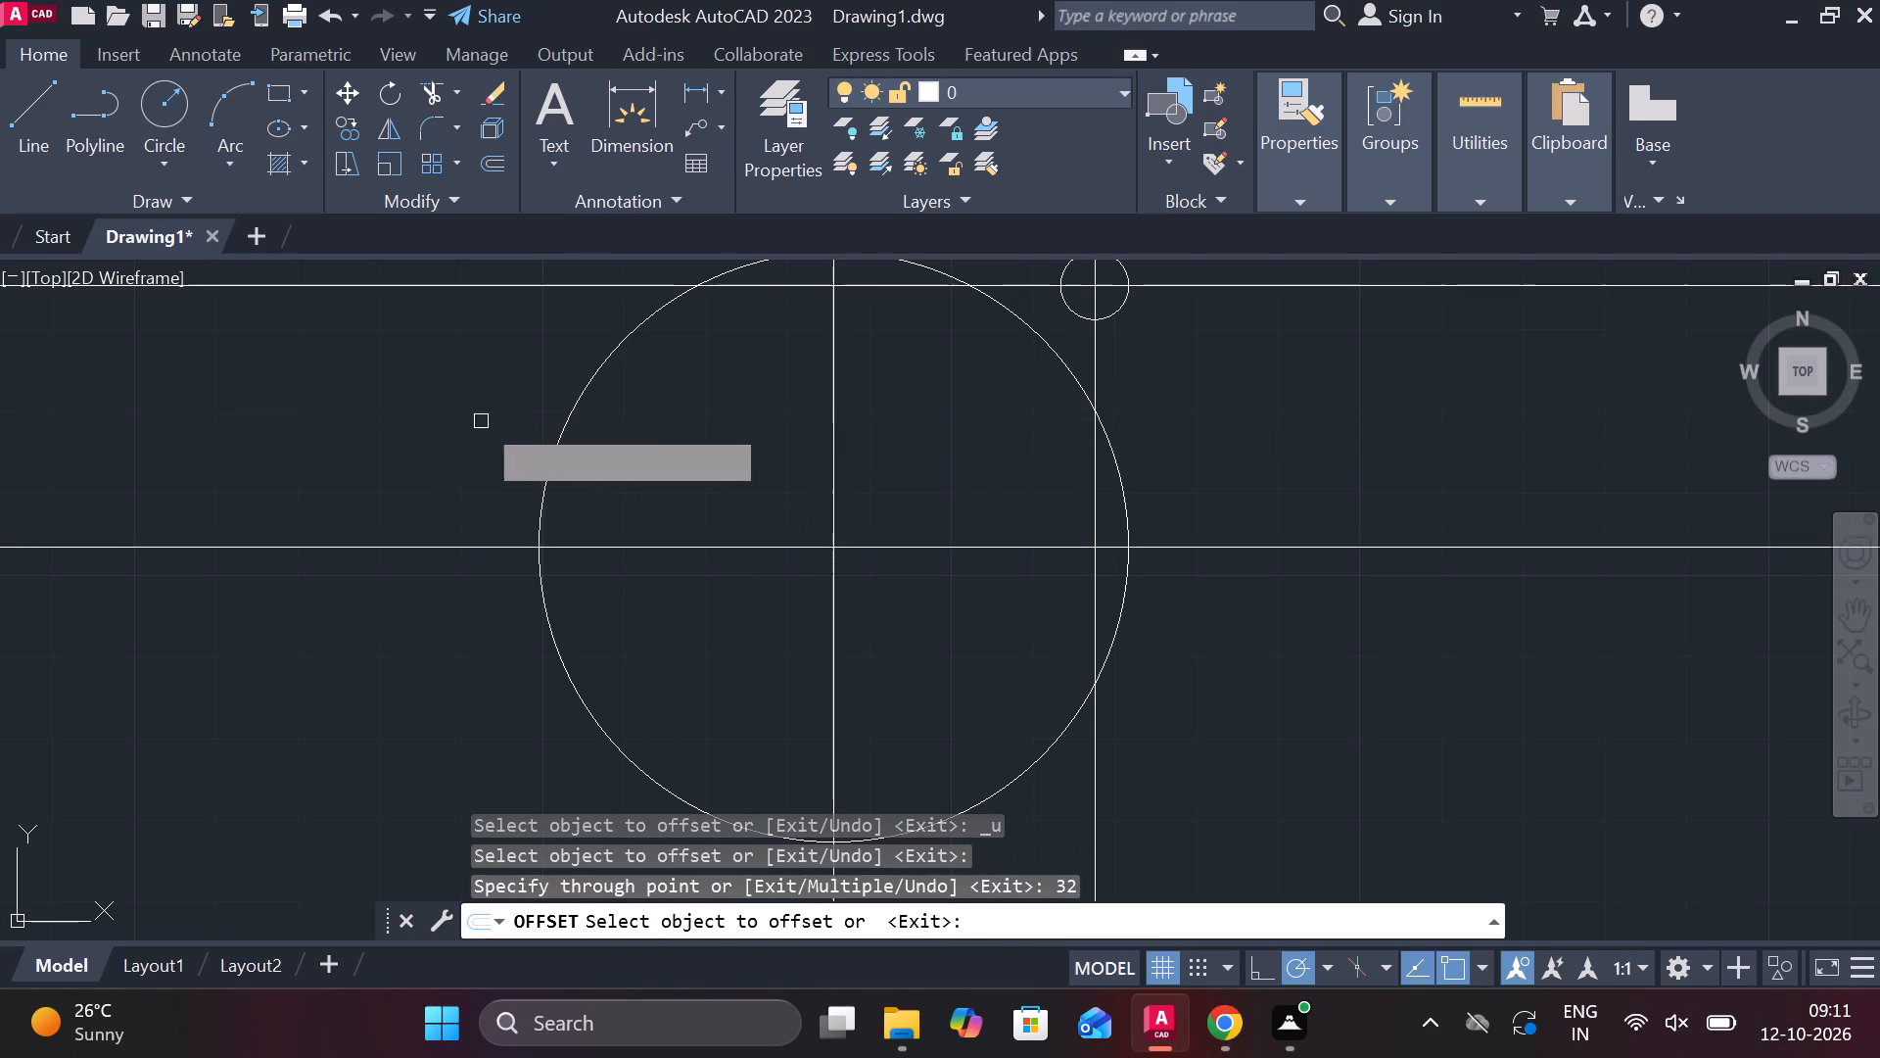
{"action": "scroll", "coordinate": [481, 421], "scroll_direction": "down", "scroll_amount": 3}
{"action": "scroll", "coordinate": [481, 421], "scroll_direction": "up", "scroll_amount": 2}
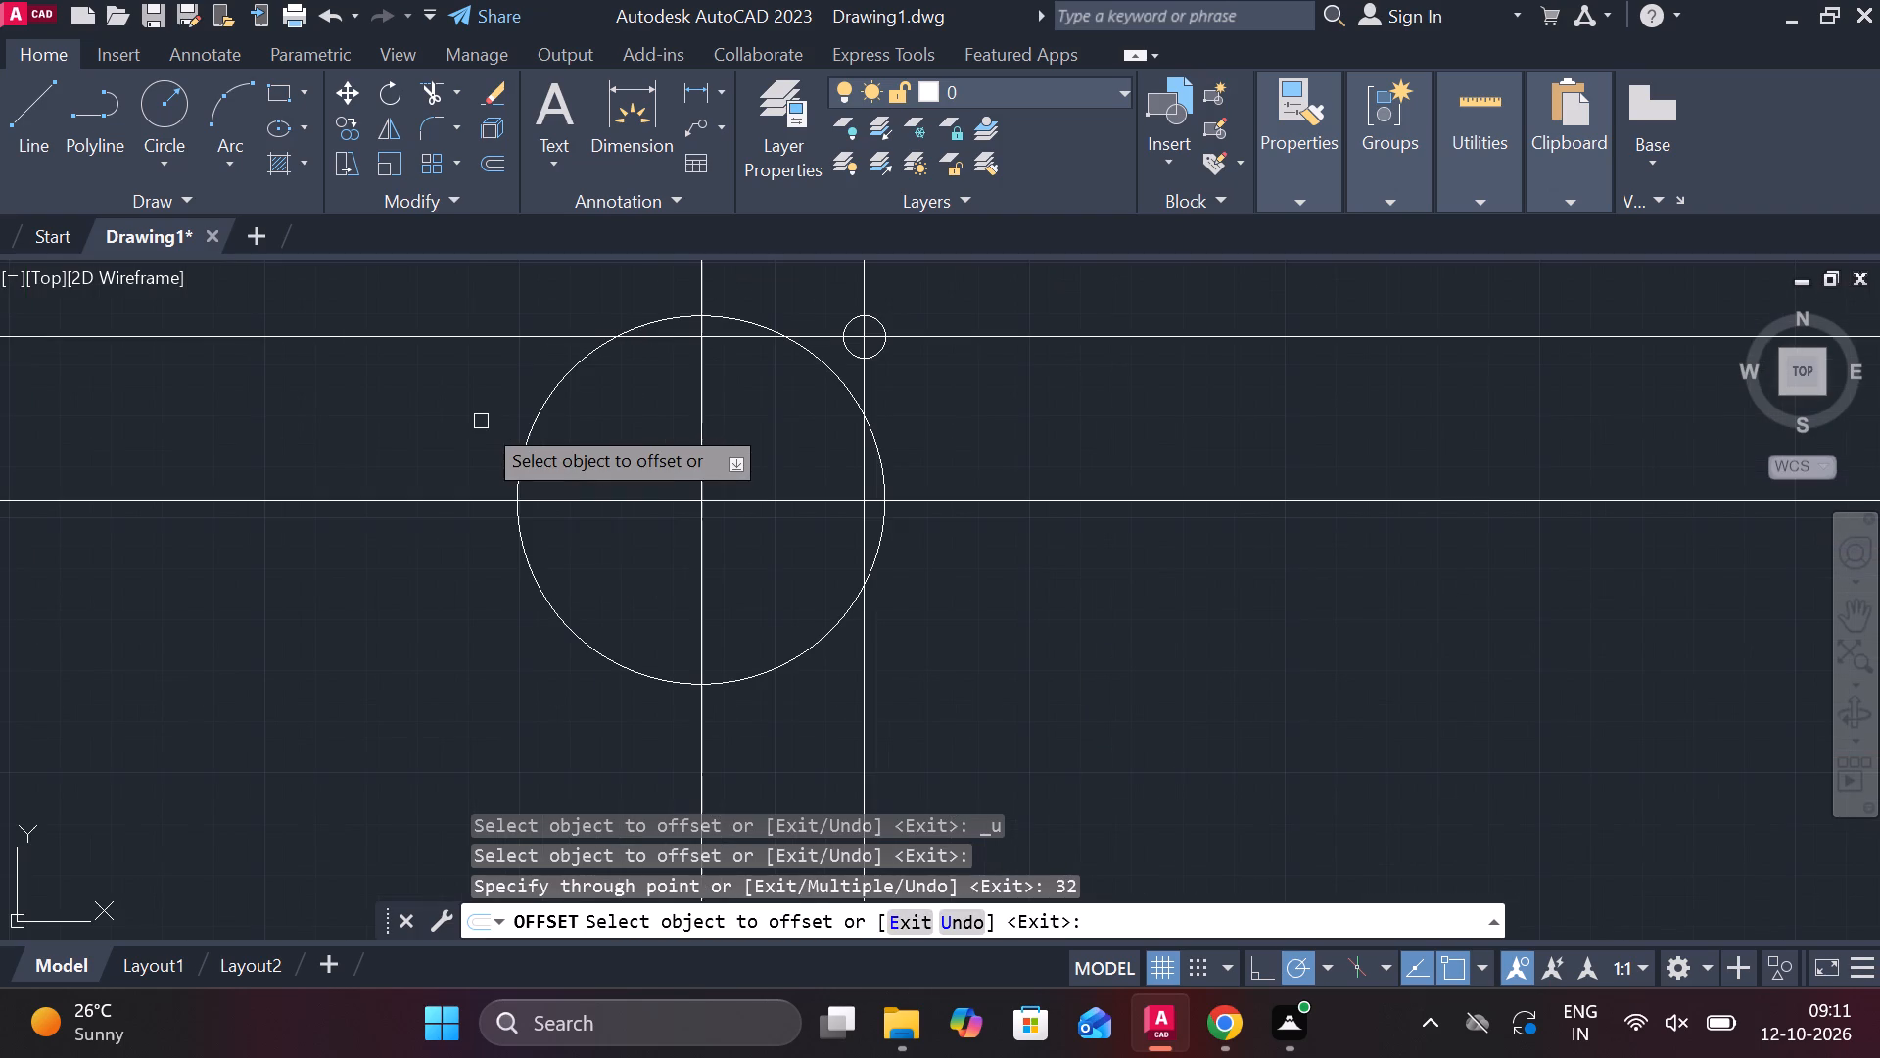
{"action": "left_click_drag", "start_coordinate": [705, 394], "coordinate": [696, 394]}
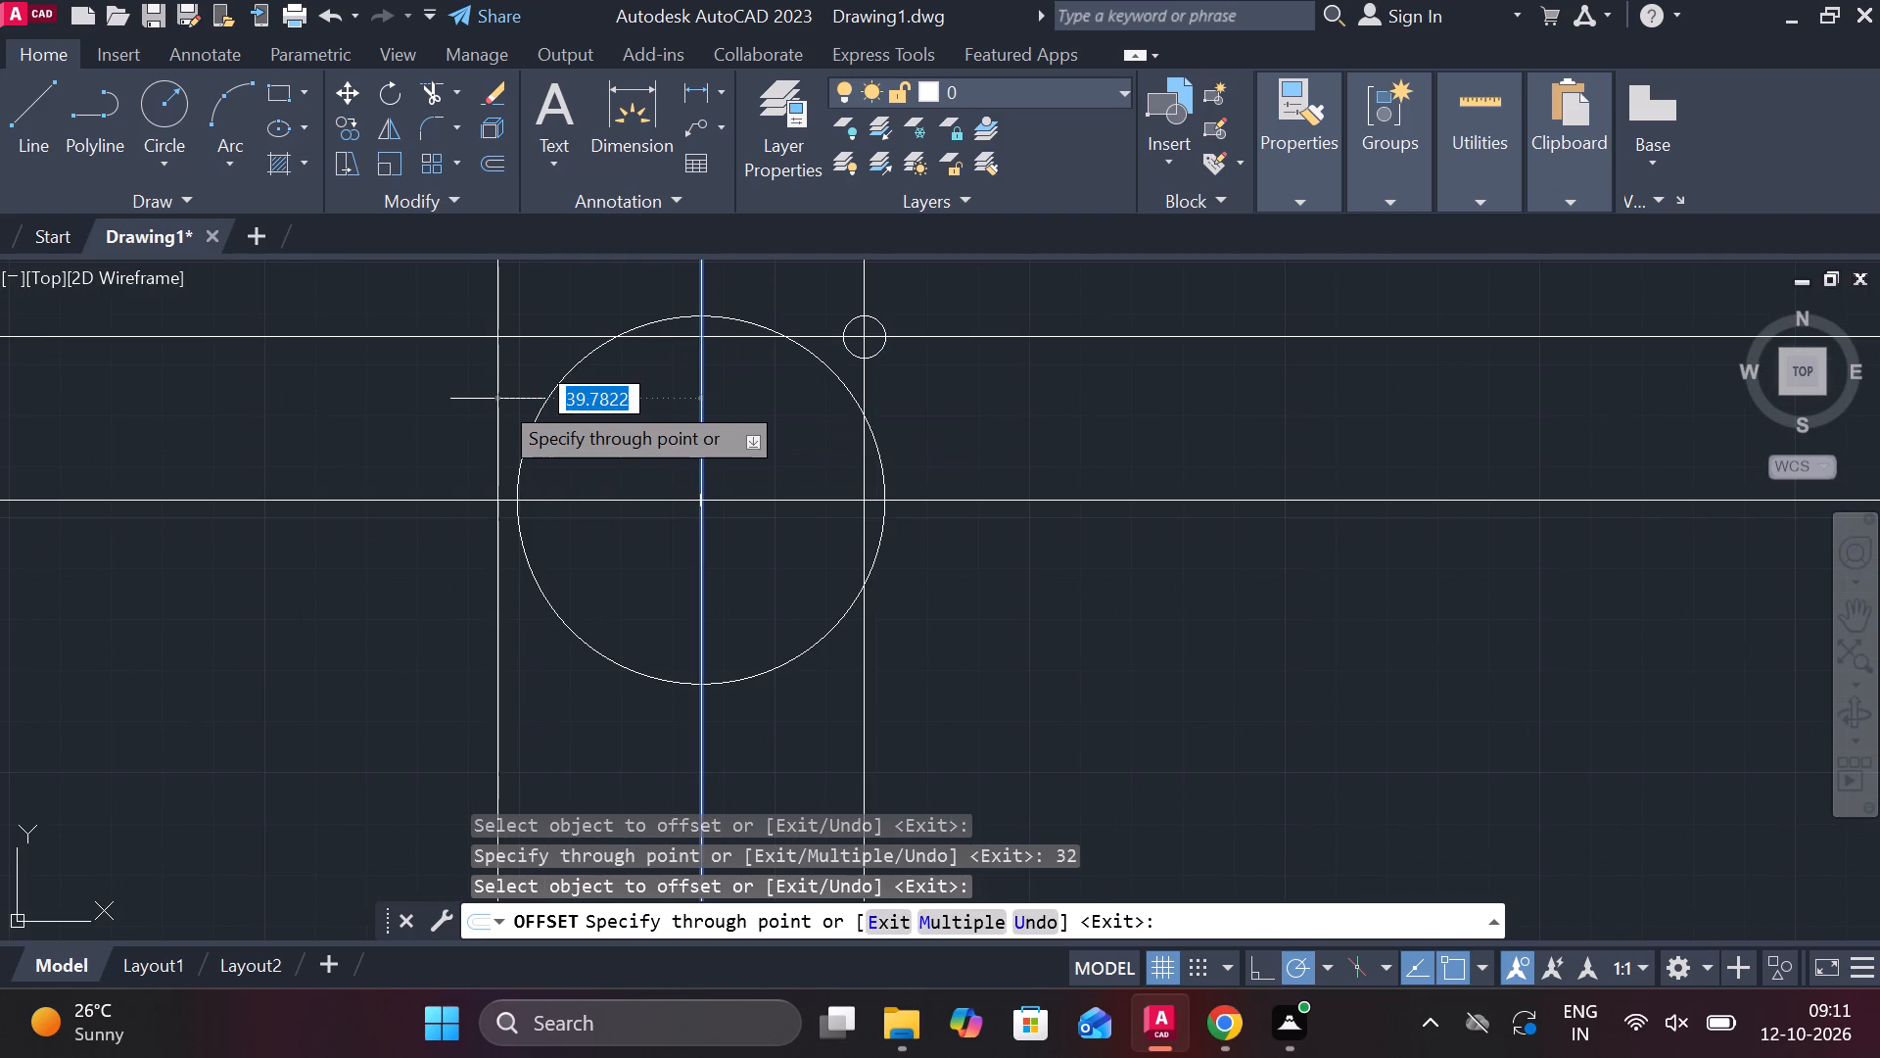
{"action": "type", "text": "32"}
{"action": "key", "text": "space"}
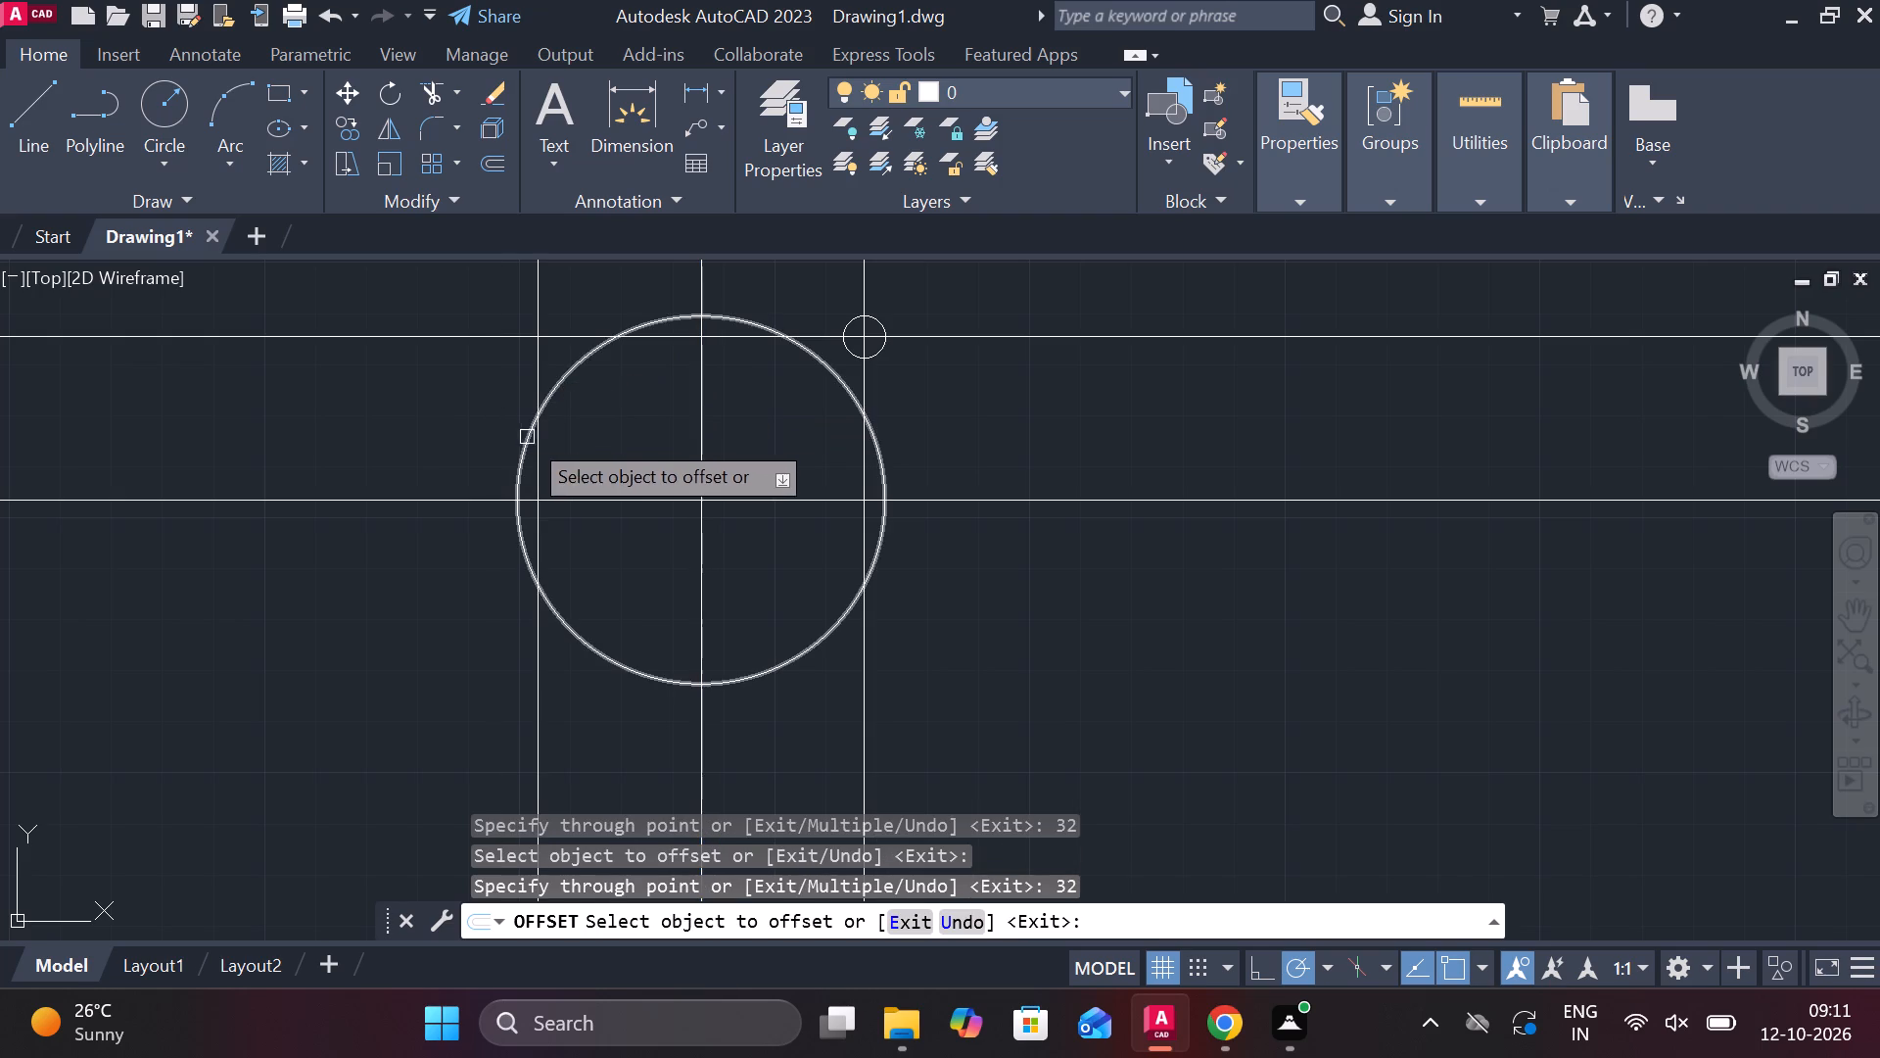
{"action": "key", "text": "Escape"}
Draw an 8.1 diameter circle at the intersection of the upper and left offset construction lines.
{"action": "middle_click_drag", "start_coordinate": [662, 453], "coordinate": [740, 685]}
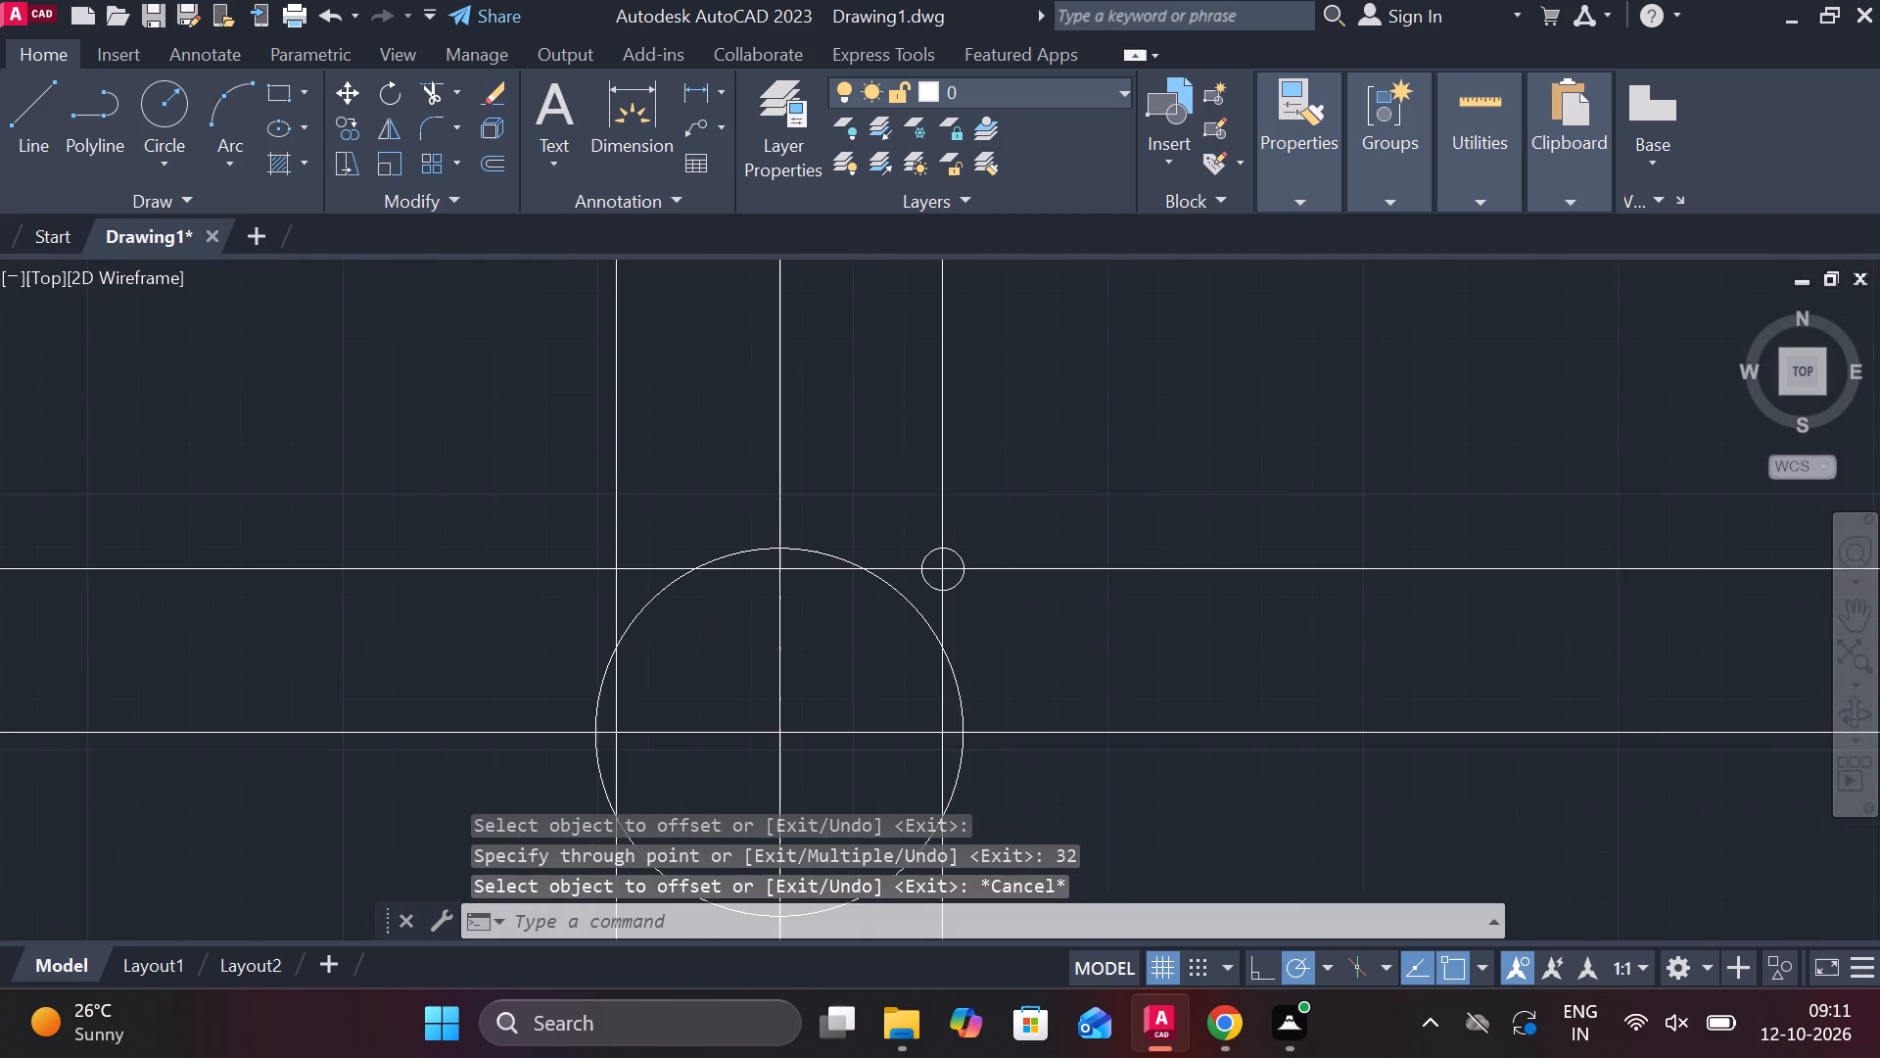
{"action": "scroll", "coordinate": [703, 545], "scroll_direction": "up", "scroll_amount": 1}
{"action": "type", "text": "c"}
{"action": "key", "text": "space"}
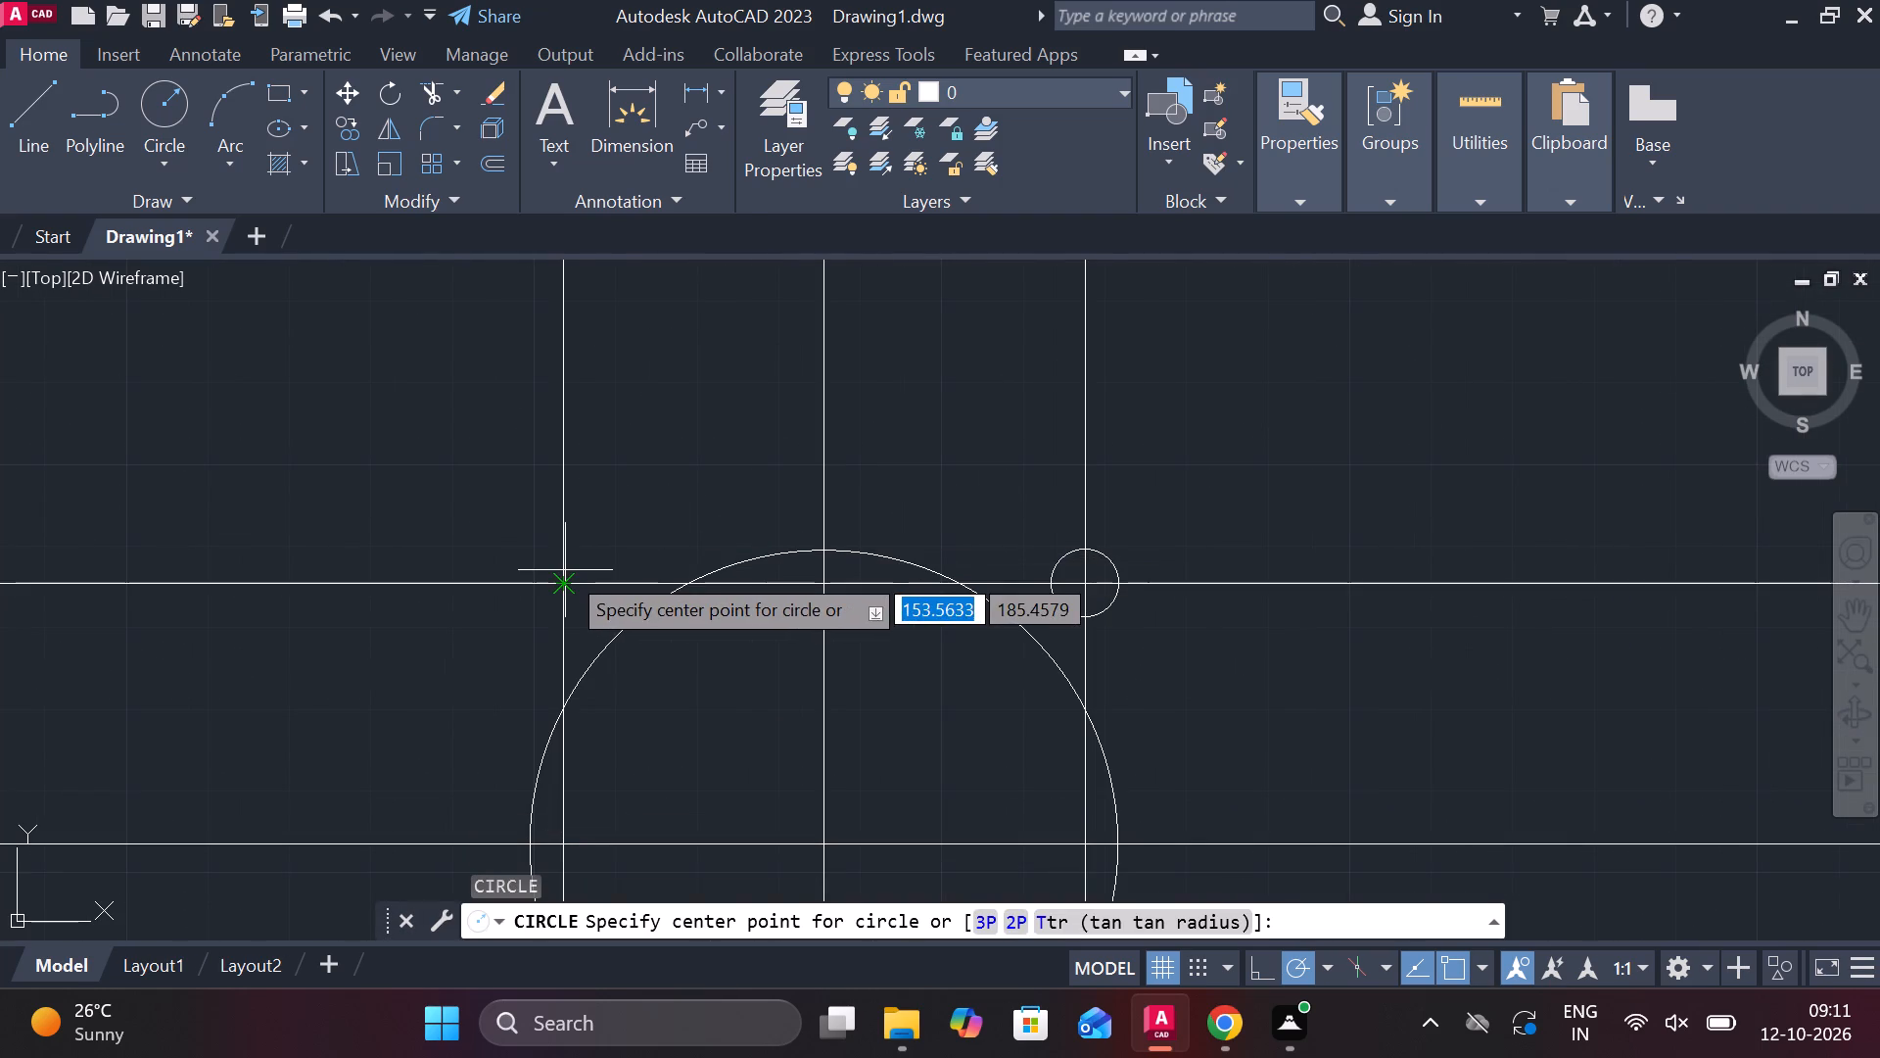
{"action": "left_click", "coordinate": [565, 570]}
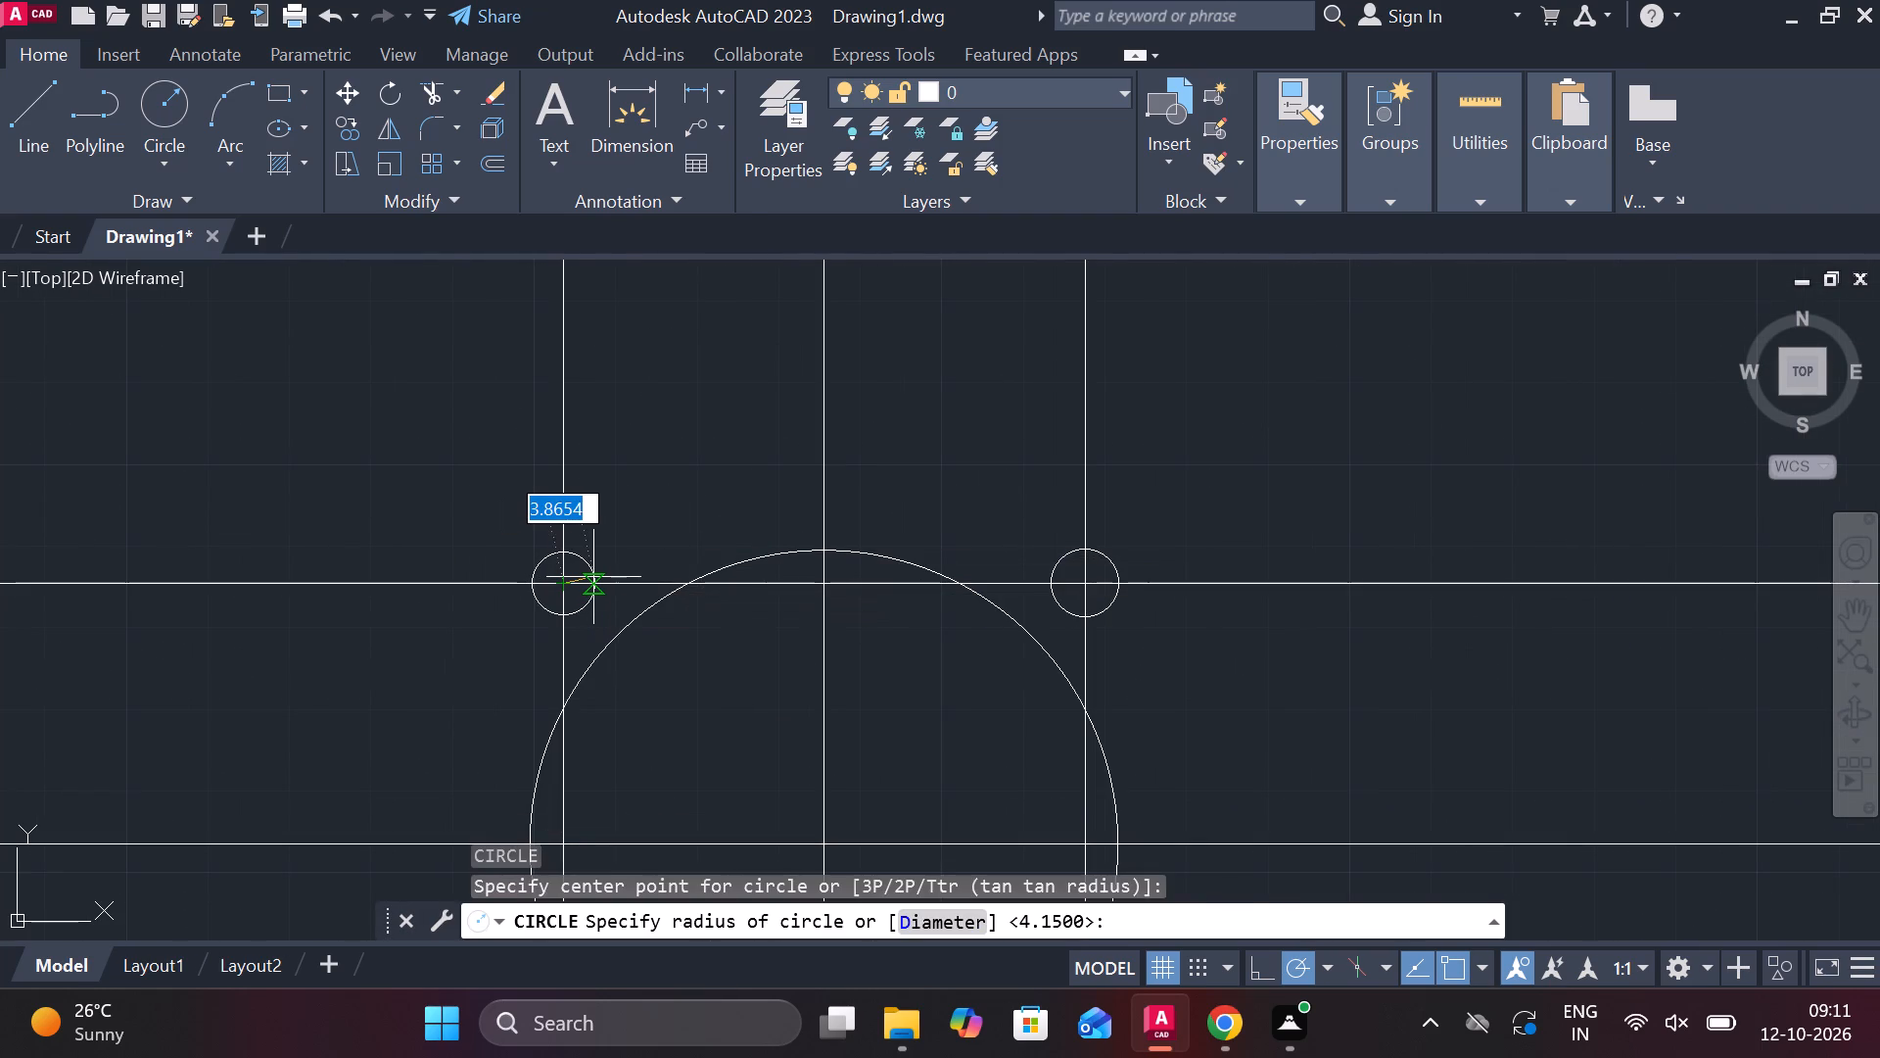
{"action": "type", "text": "d"}
{"action": "key", "text": "space"}
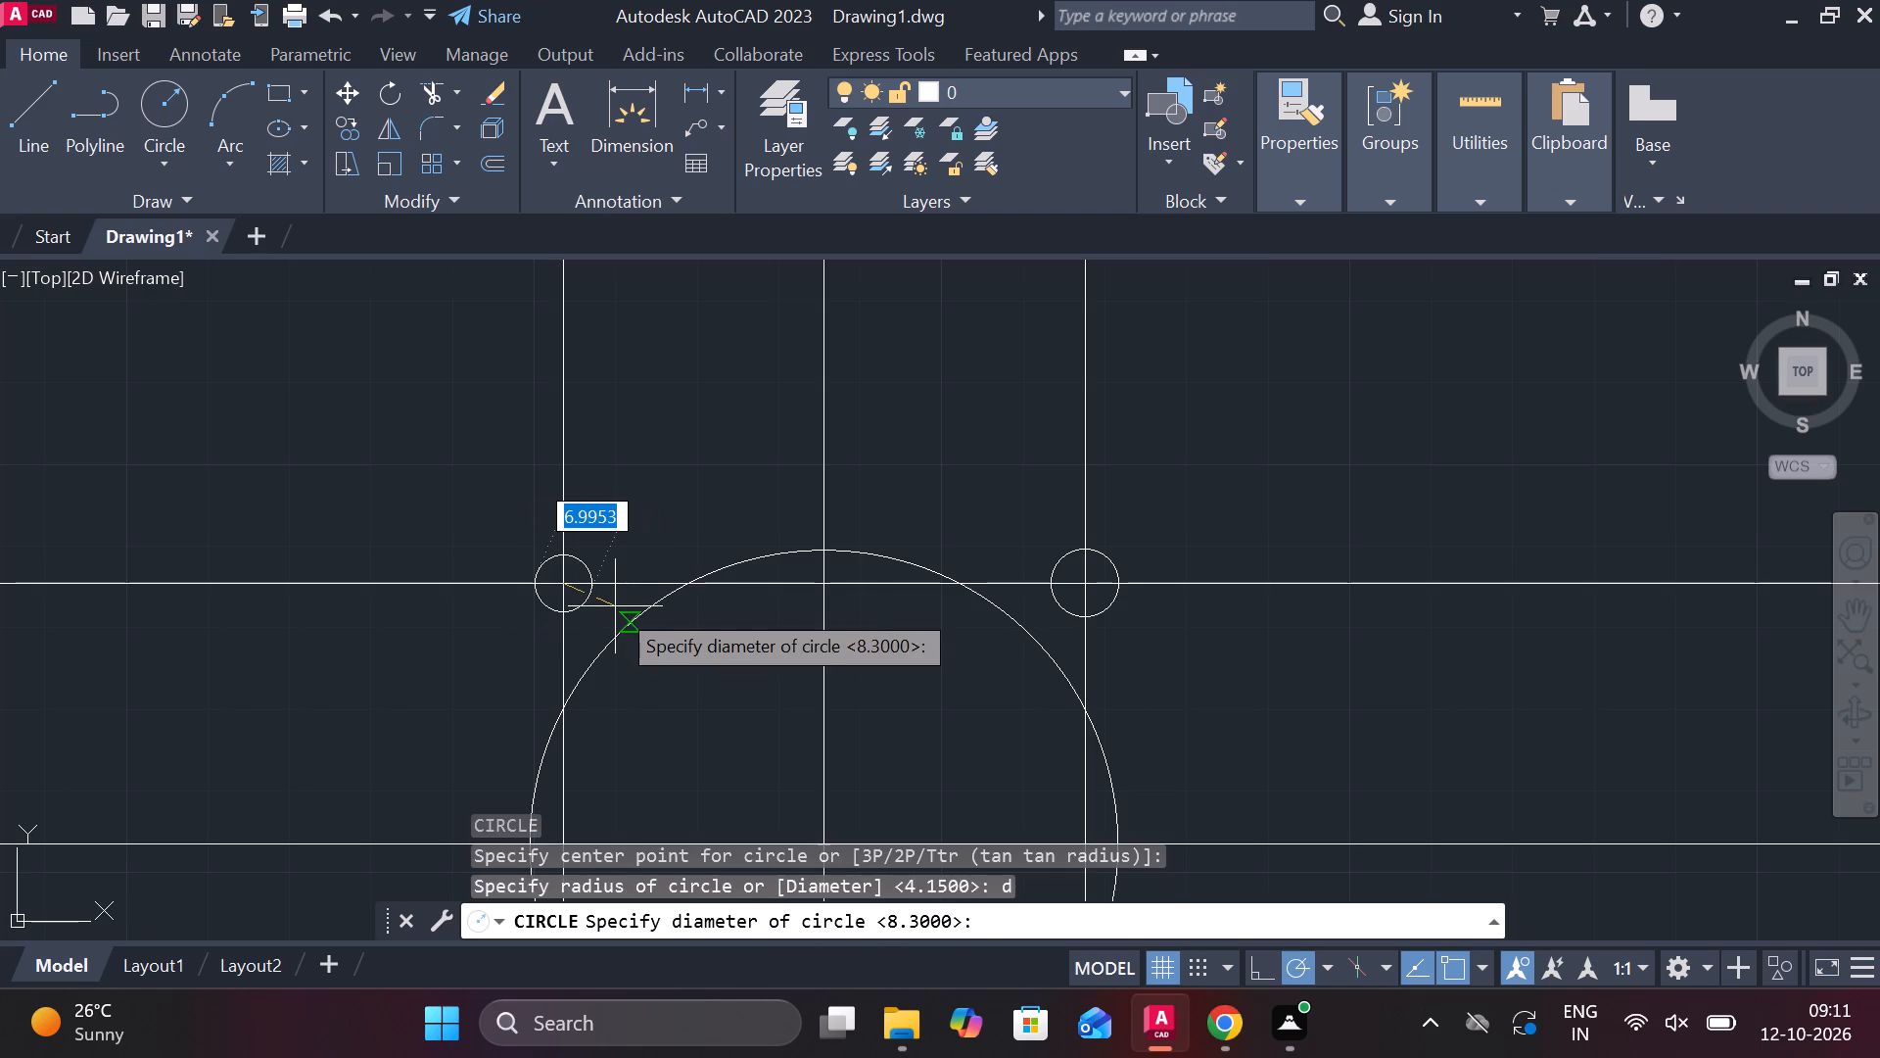
{"action": "type", "text": "8."}
{"action": "key", "text": "1"}
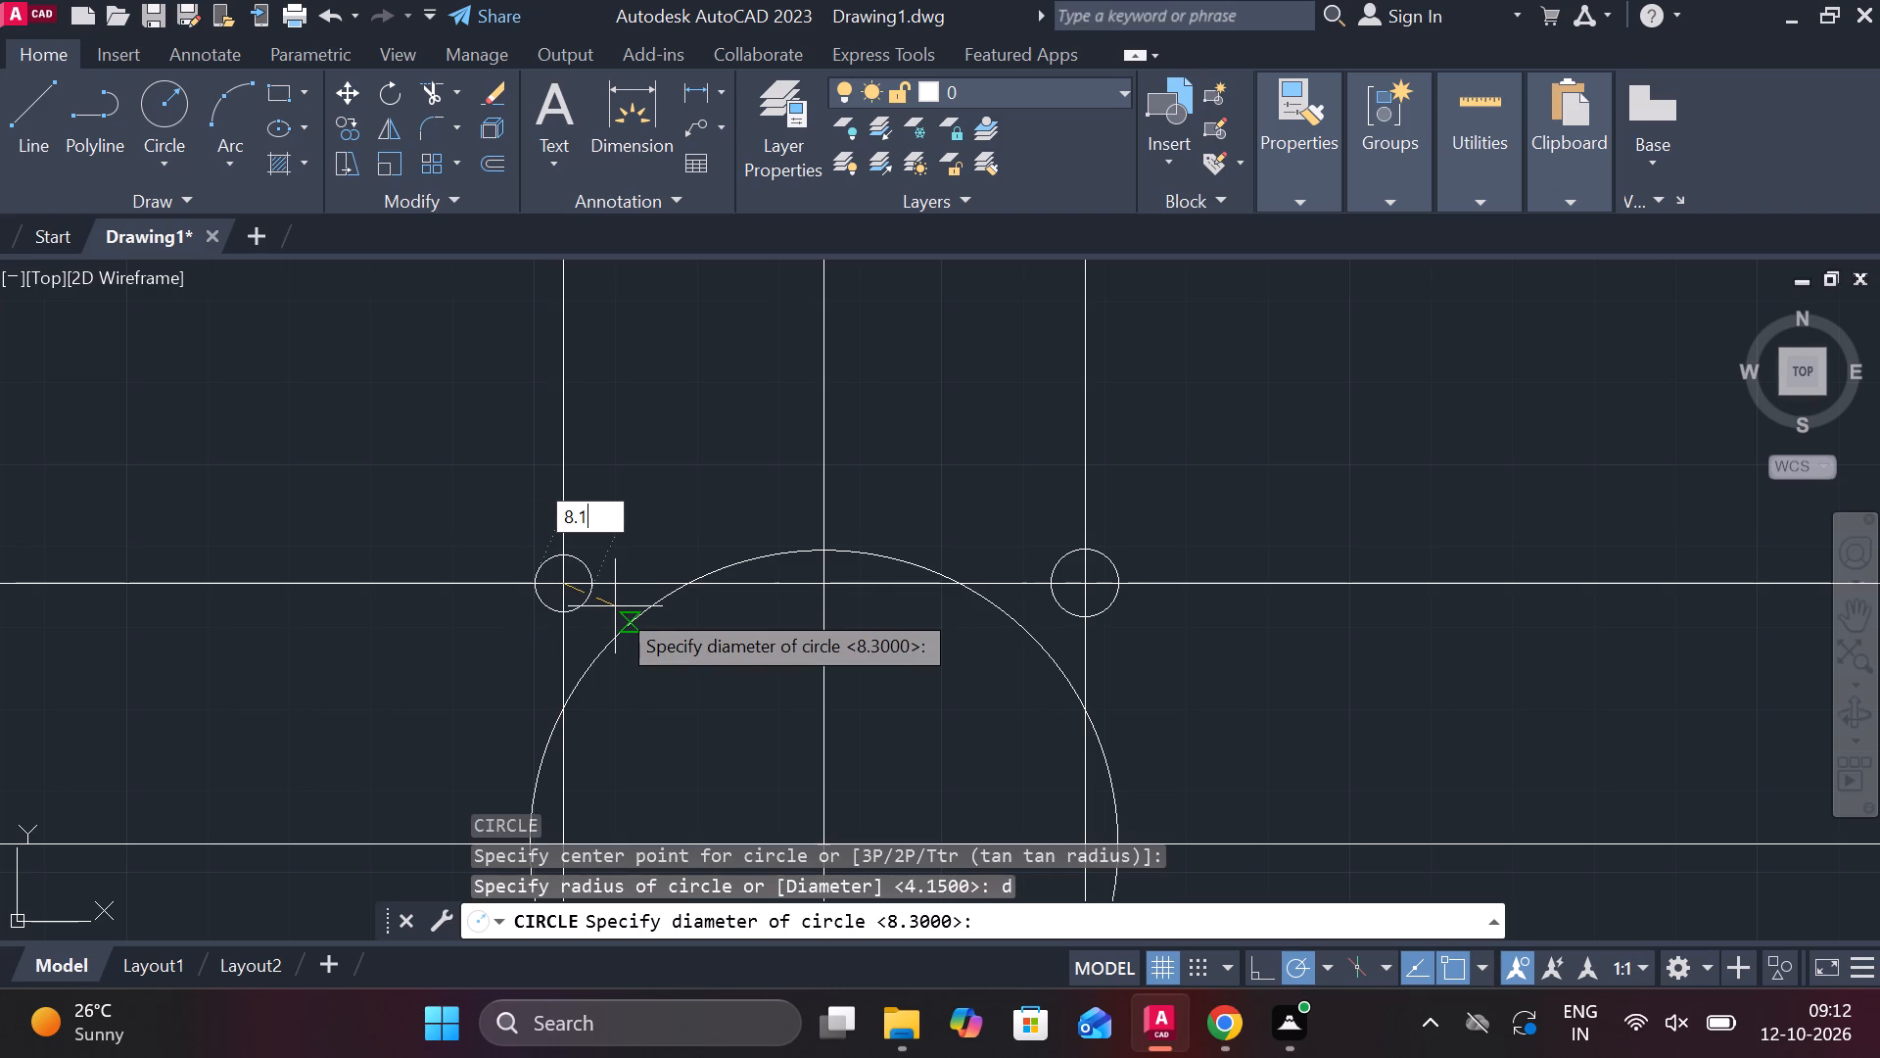
{"action": "key", "text": "Return"}
Offset the large circle's horizontal centre line 32 downward.
{"action": "scroll", "coordinate": [728, 551], "scroll_direction": "down", "scroll_amount": 2}
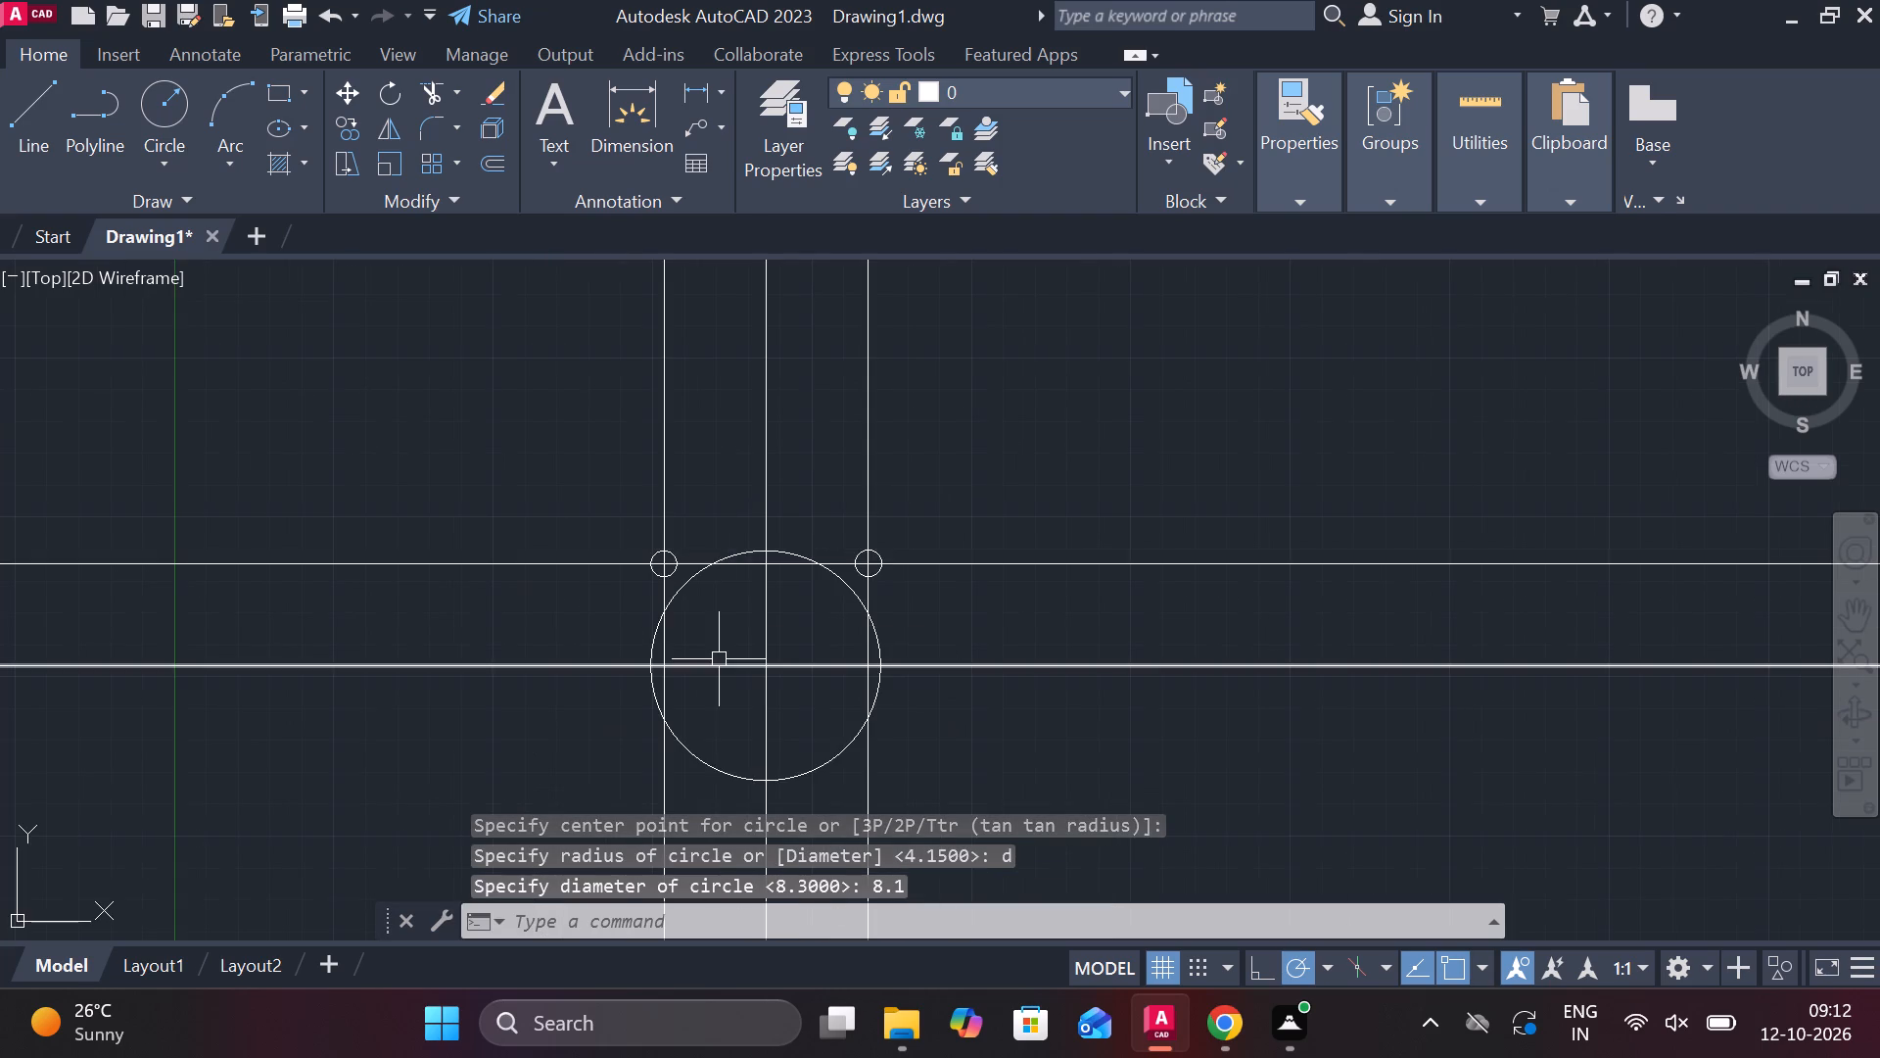
{"action": "scroll", "coordinate": [719, 659], "scroll_direction": "up", "scroll_amount": 1}
{"action": "middle_click_drag", "start_coordinate": [746, 604], "coordinate": [754, 583]}
{"action": "middle_click_drag", "start_coordinate": [755, 582], "coordinate": [794, 507]}
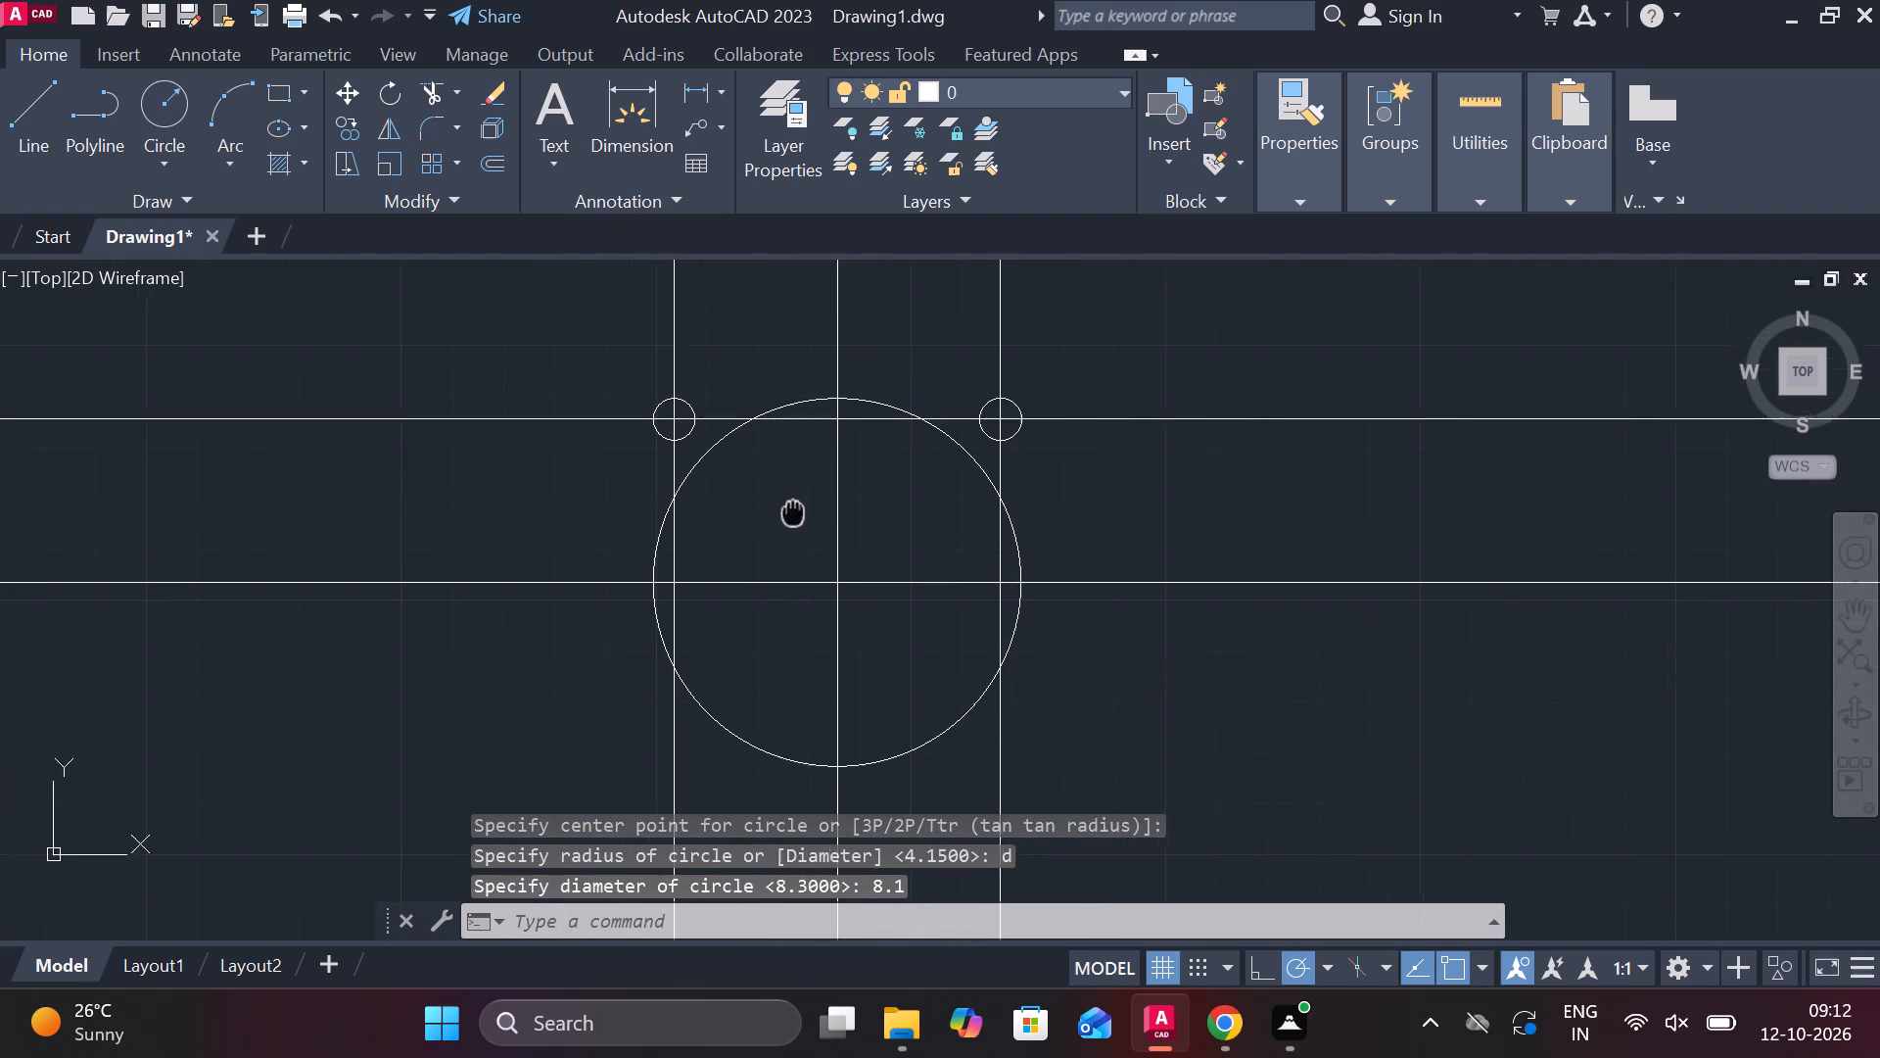
{"action": "key", "text": "o"}
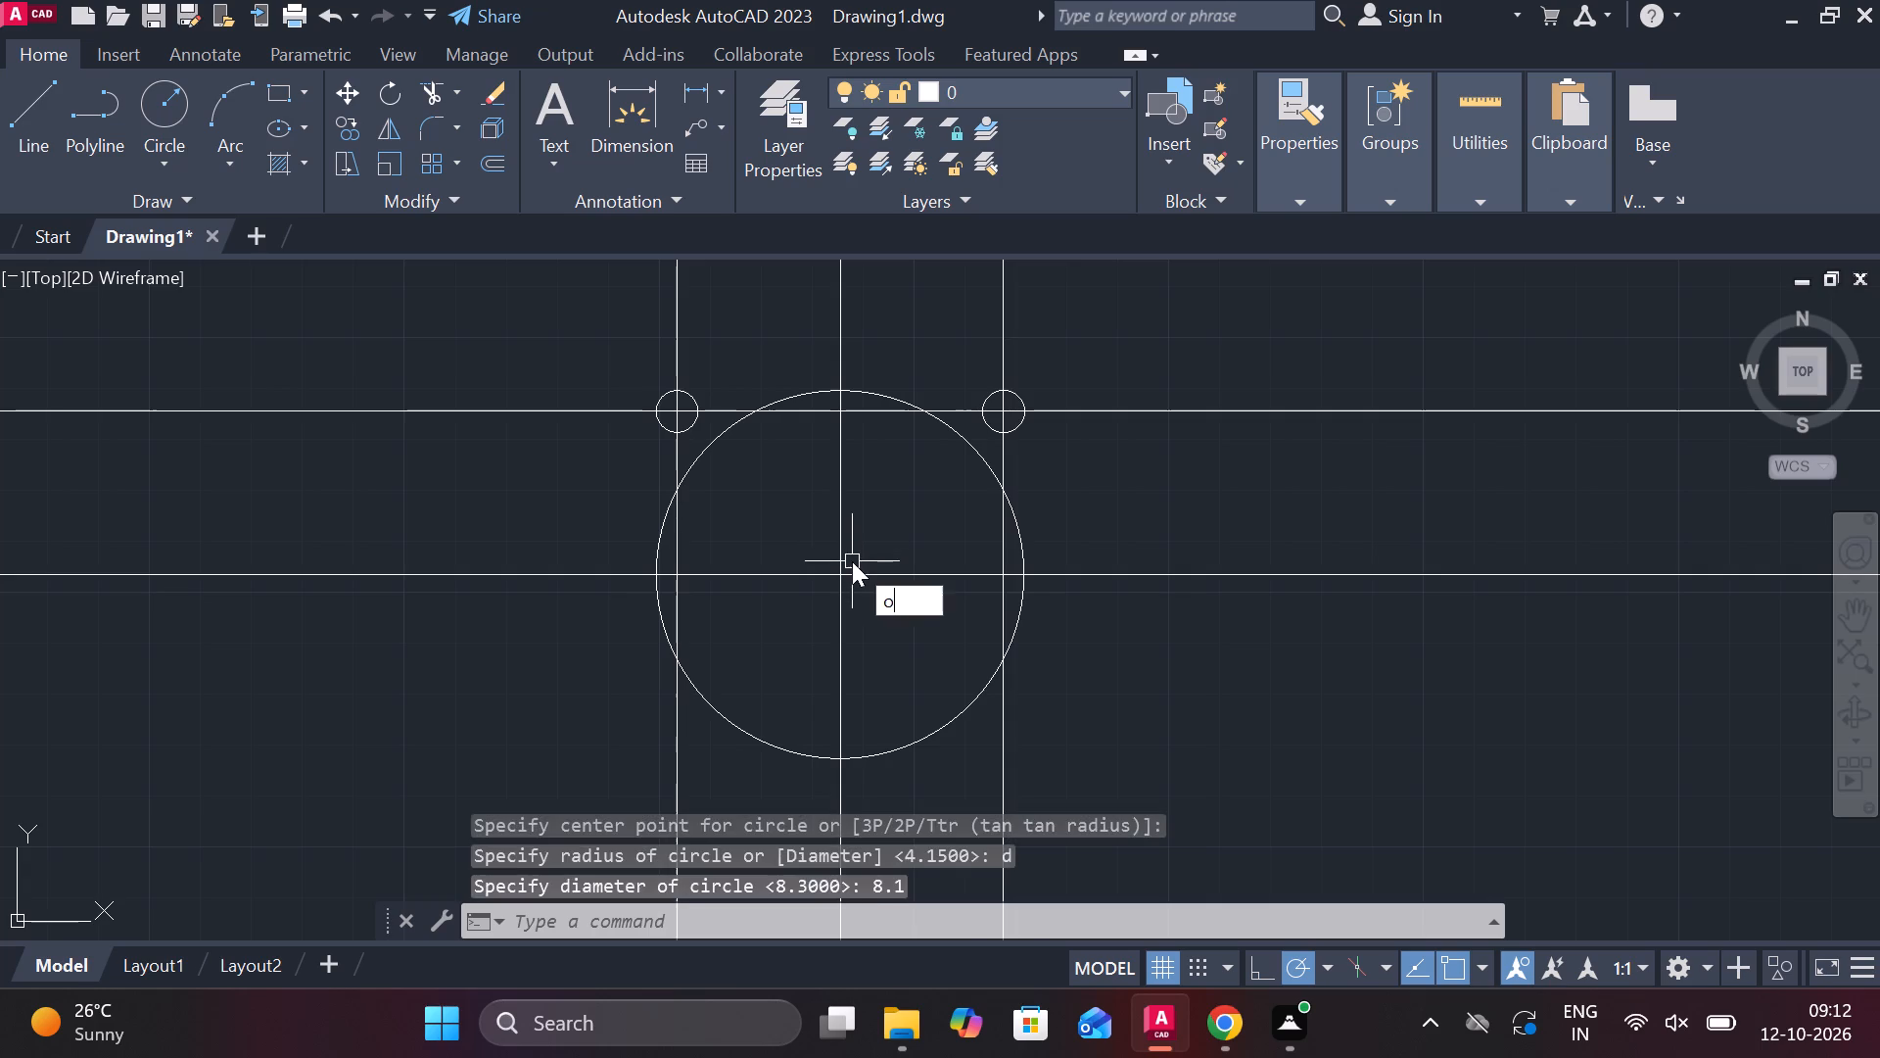
{"action": "key", "text": "Return"}
{"action": "key", "text": "Return"}
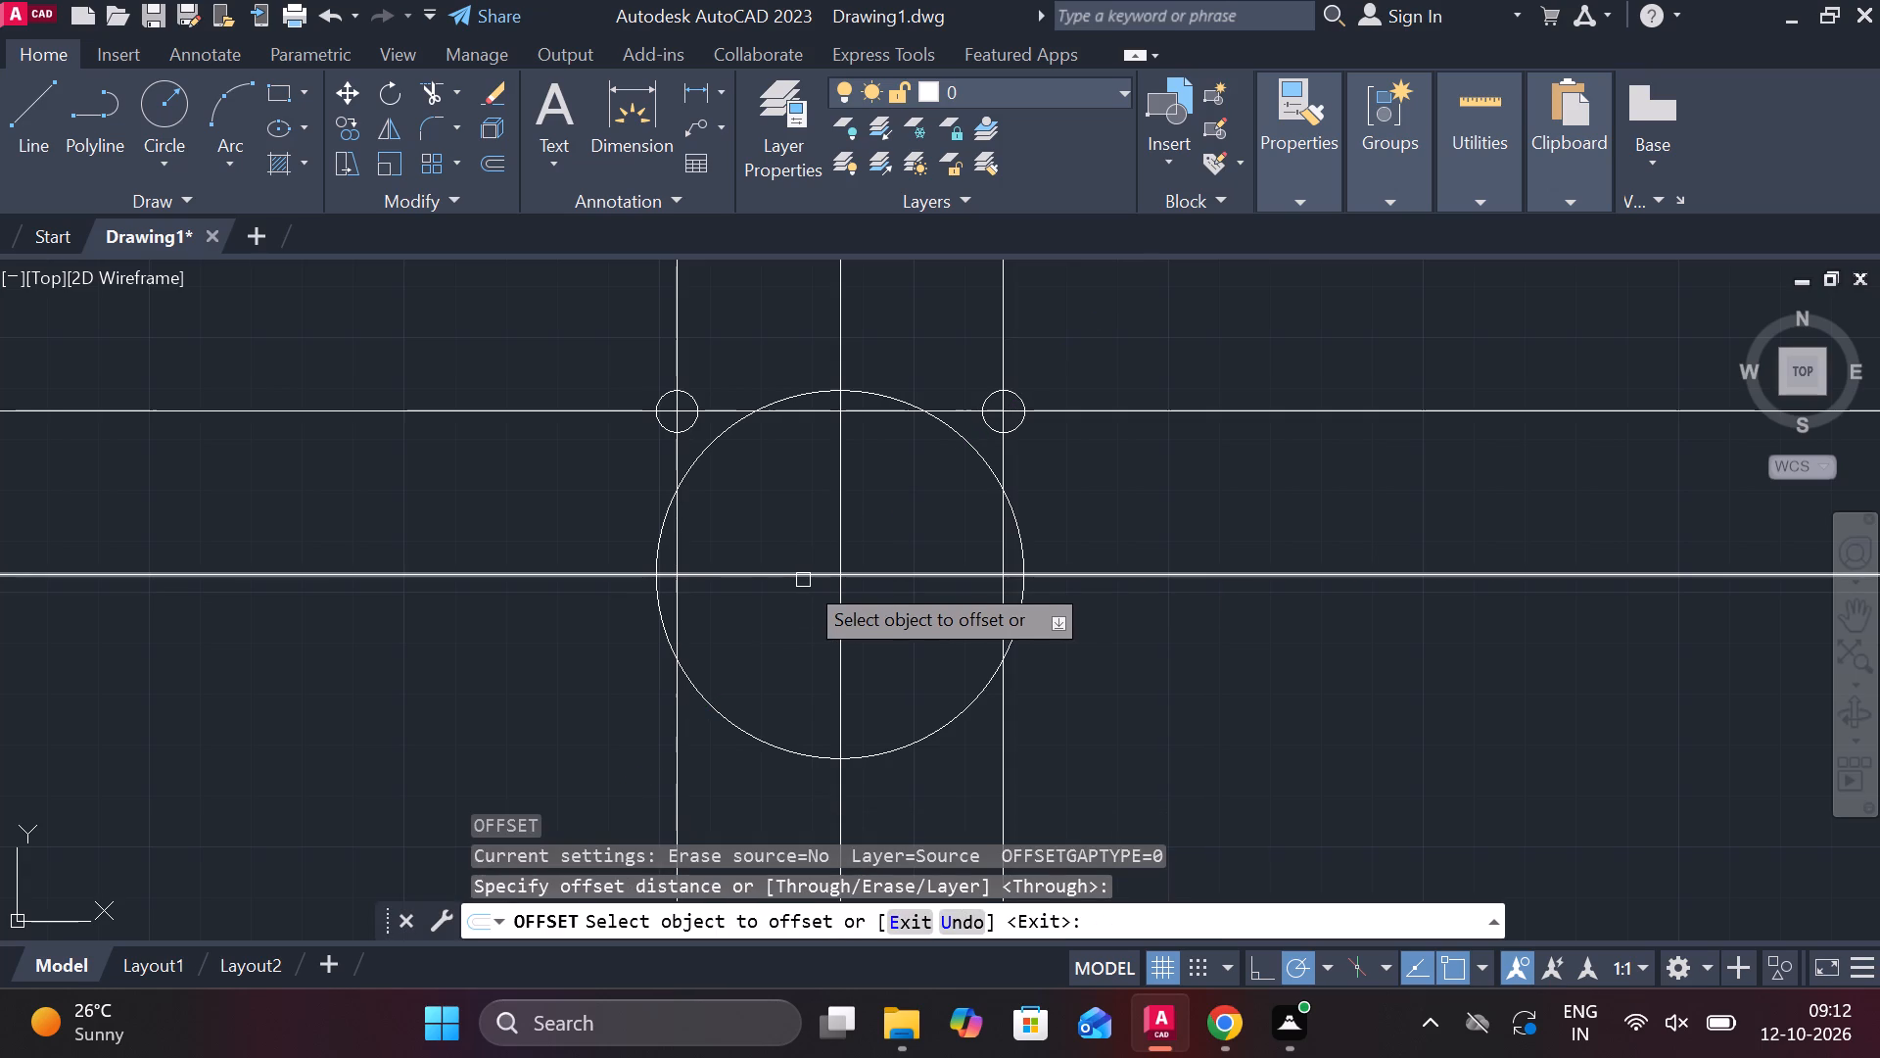
{"action": "left_click", "coordinate": [784, 573]}
{"action": "type", "text": "32"}
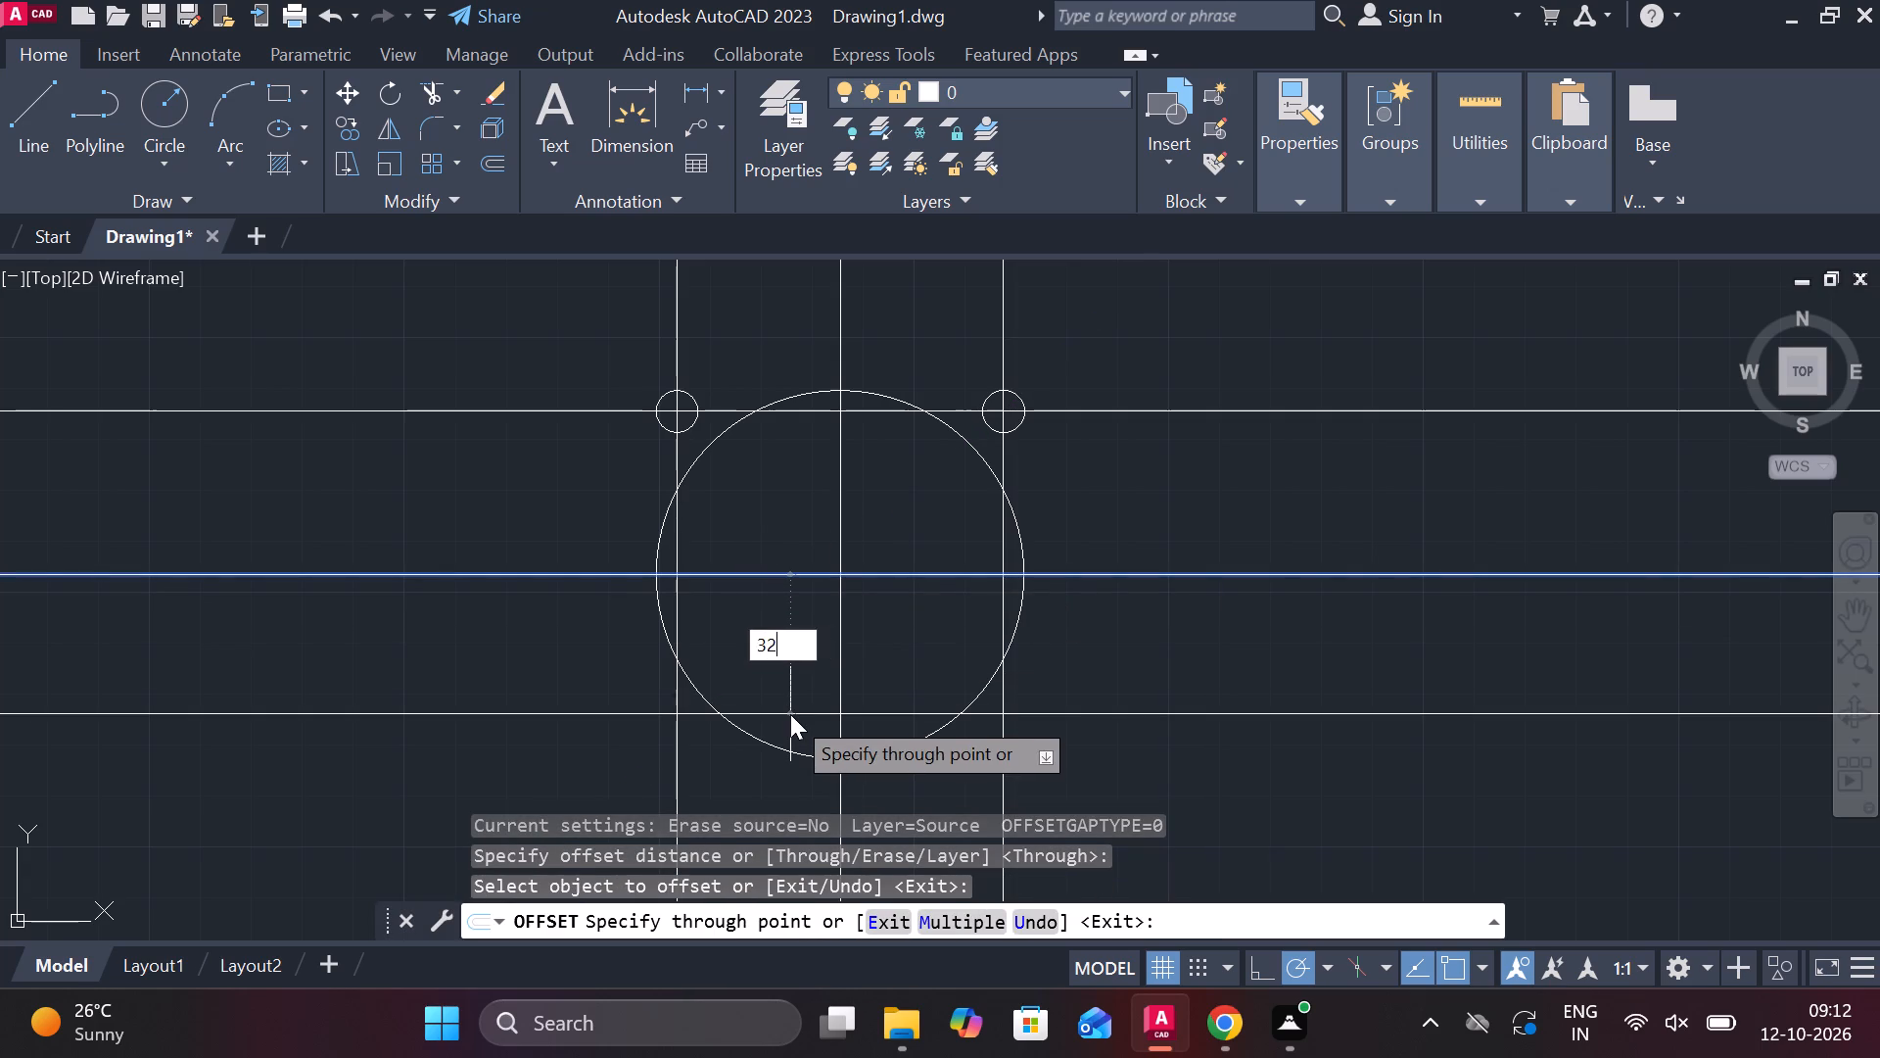
{"action": "key", "text": "space"}
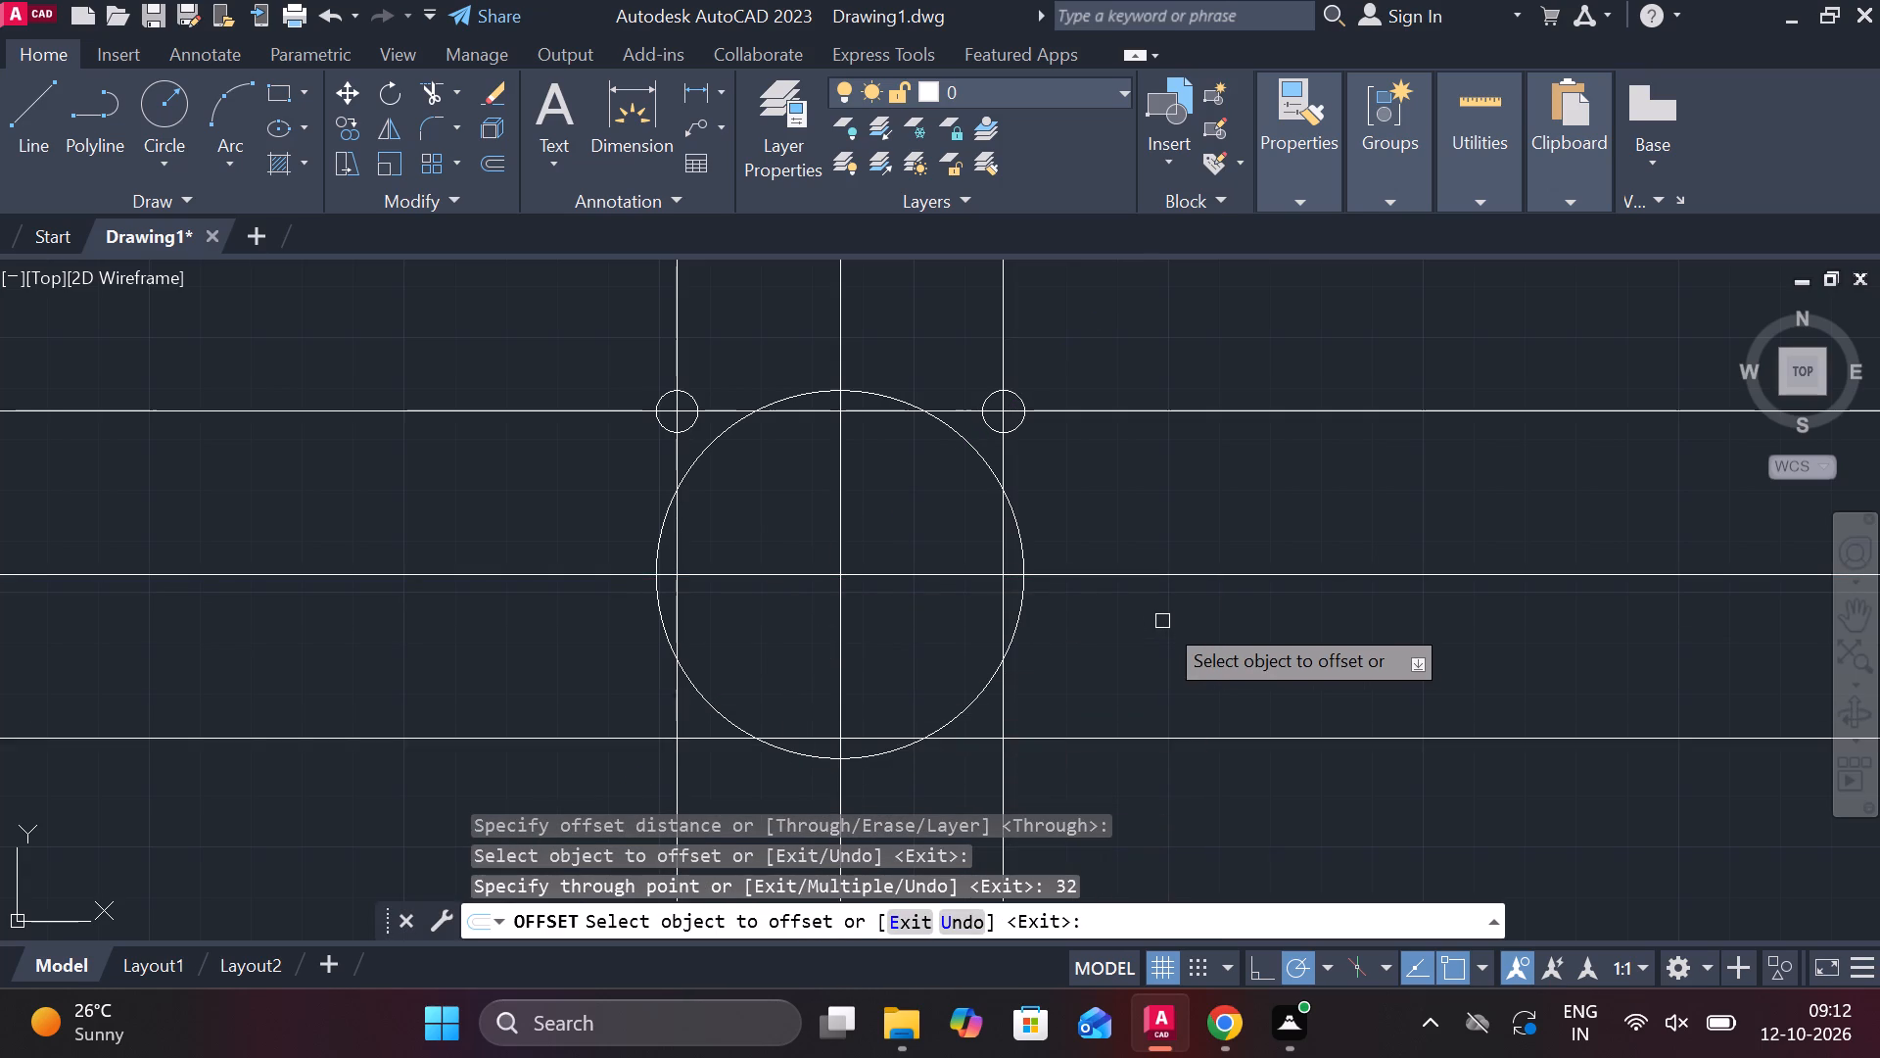
{"action": "key", "text": "Escape"}
Draw an 8.1 diameter circle at the intersection of the lower and right offset construction lines.
{"action": "type", "text": "c"}
{"action": "key", "text": "space"}
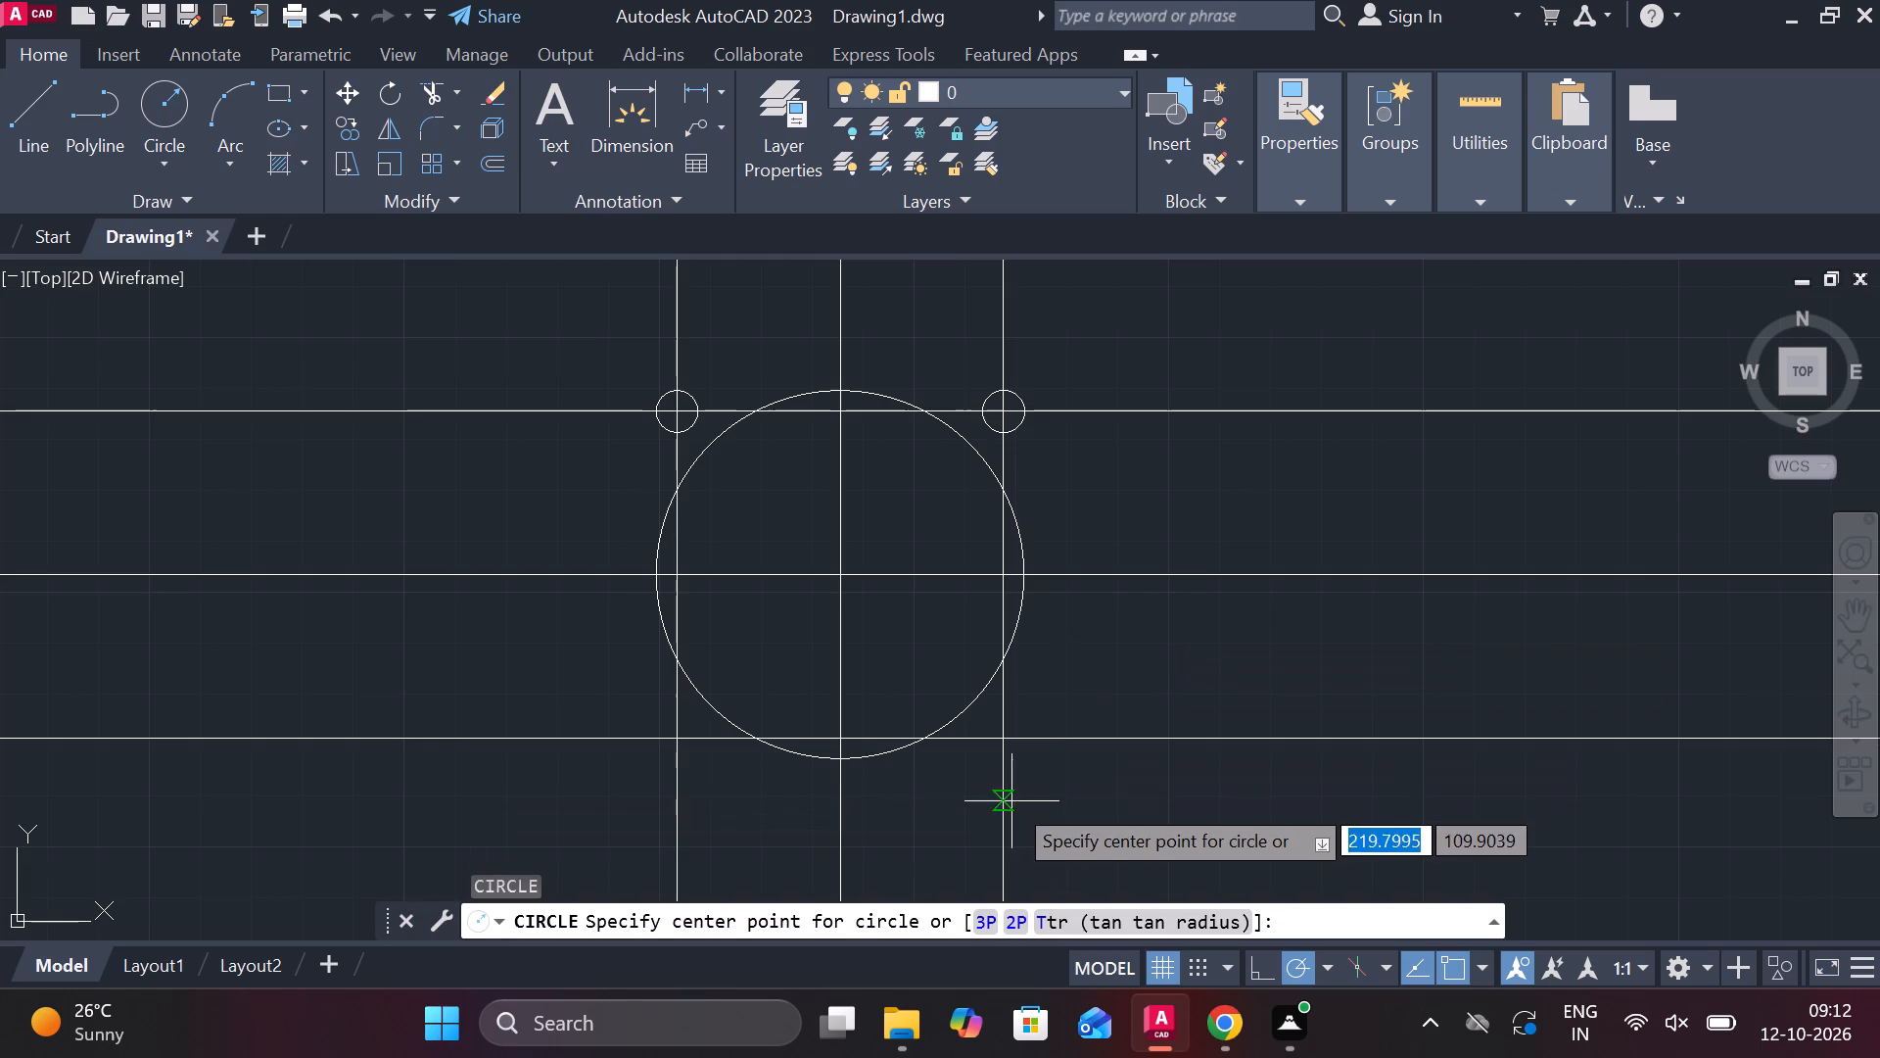
{"action": "left_click", "coordinate": [1012, 732]}
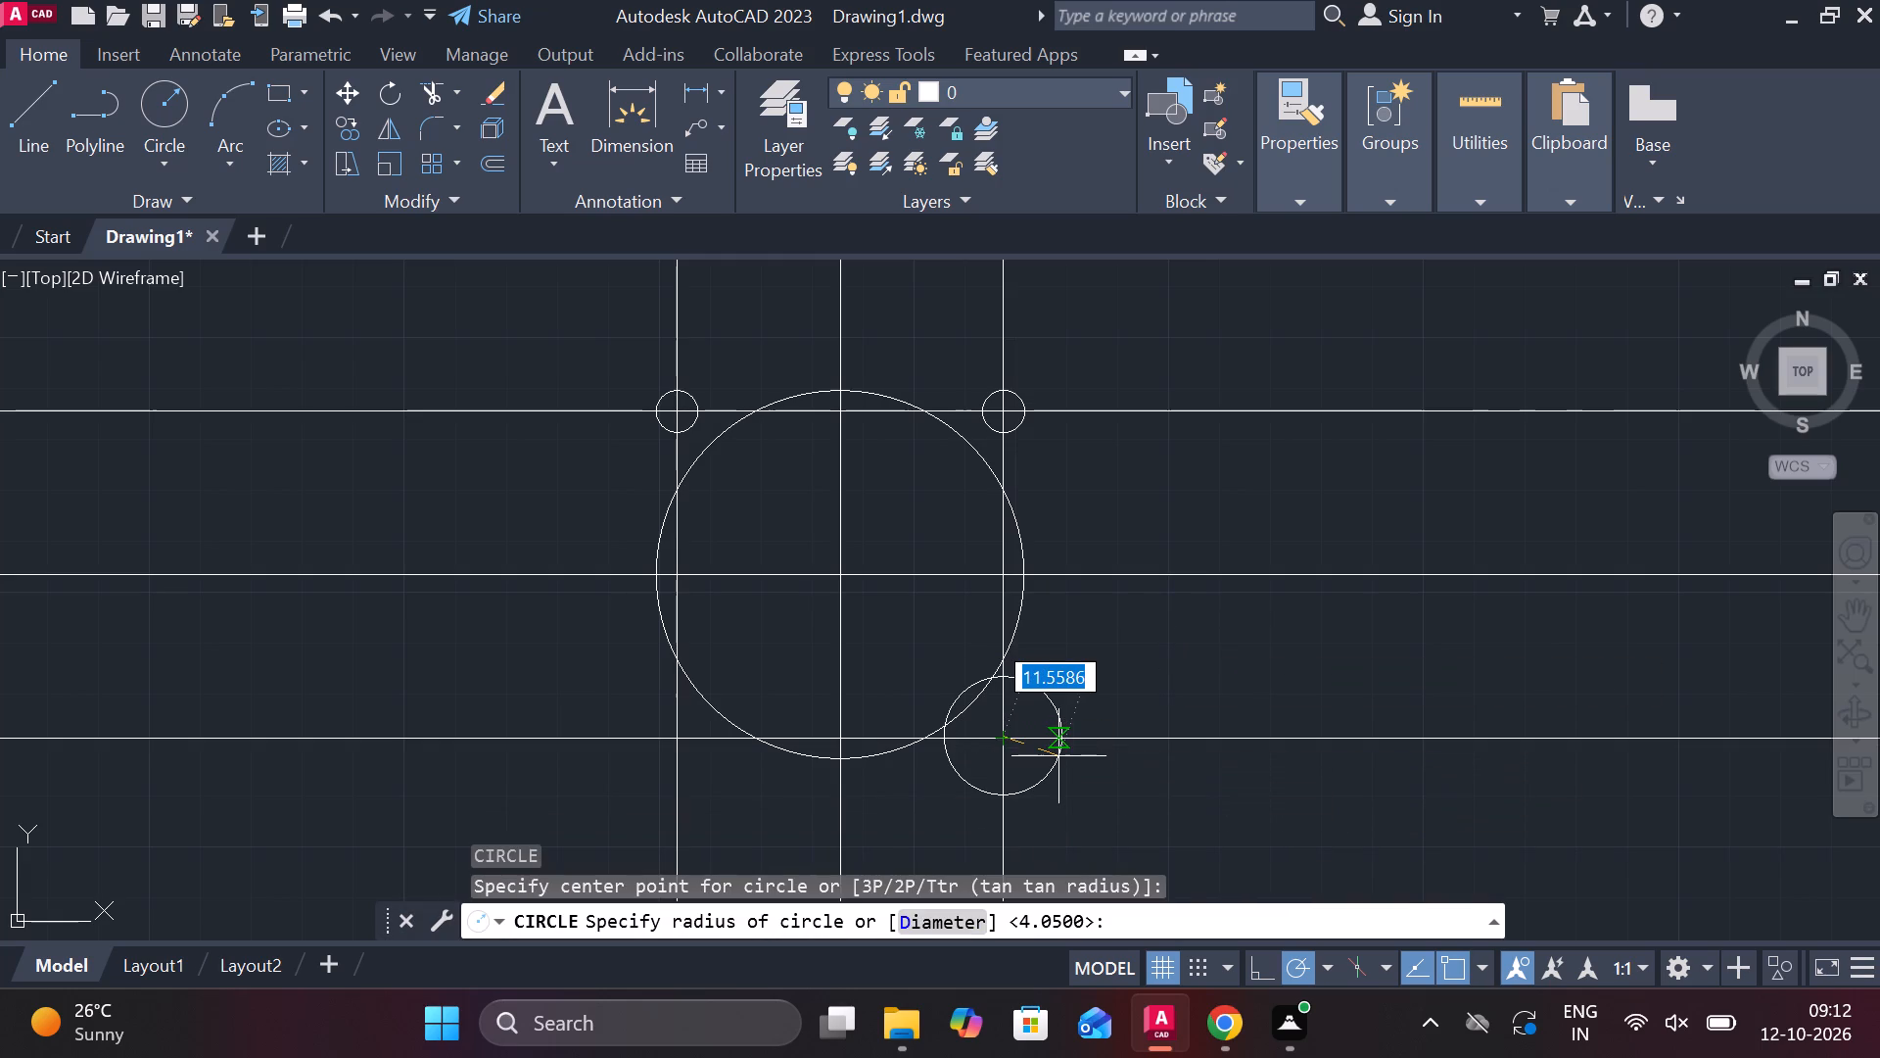
{"action": "type", "text": "d"}
{"action": "key", "text": "space"}
{"action": "type", "text": "8.1"}
{"action": "key", "text": "Return"}
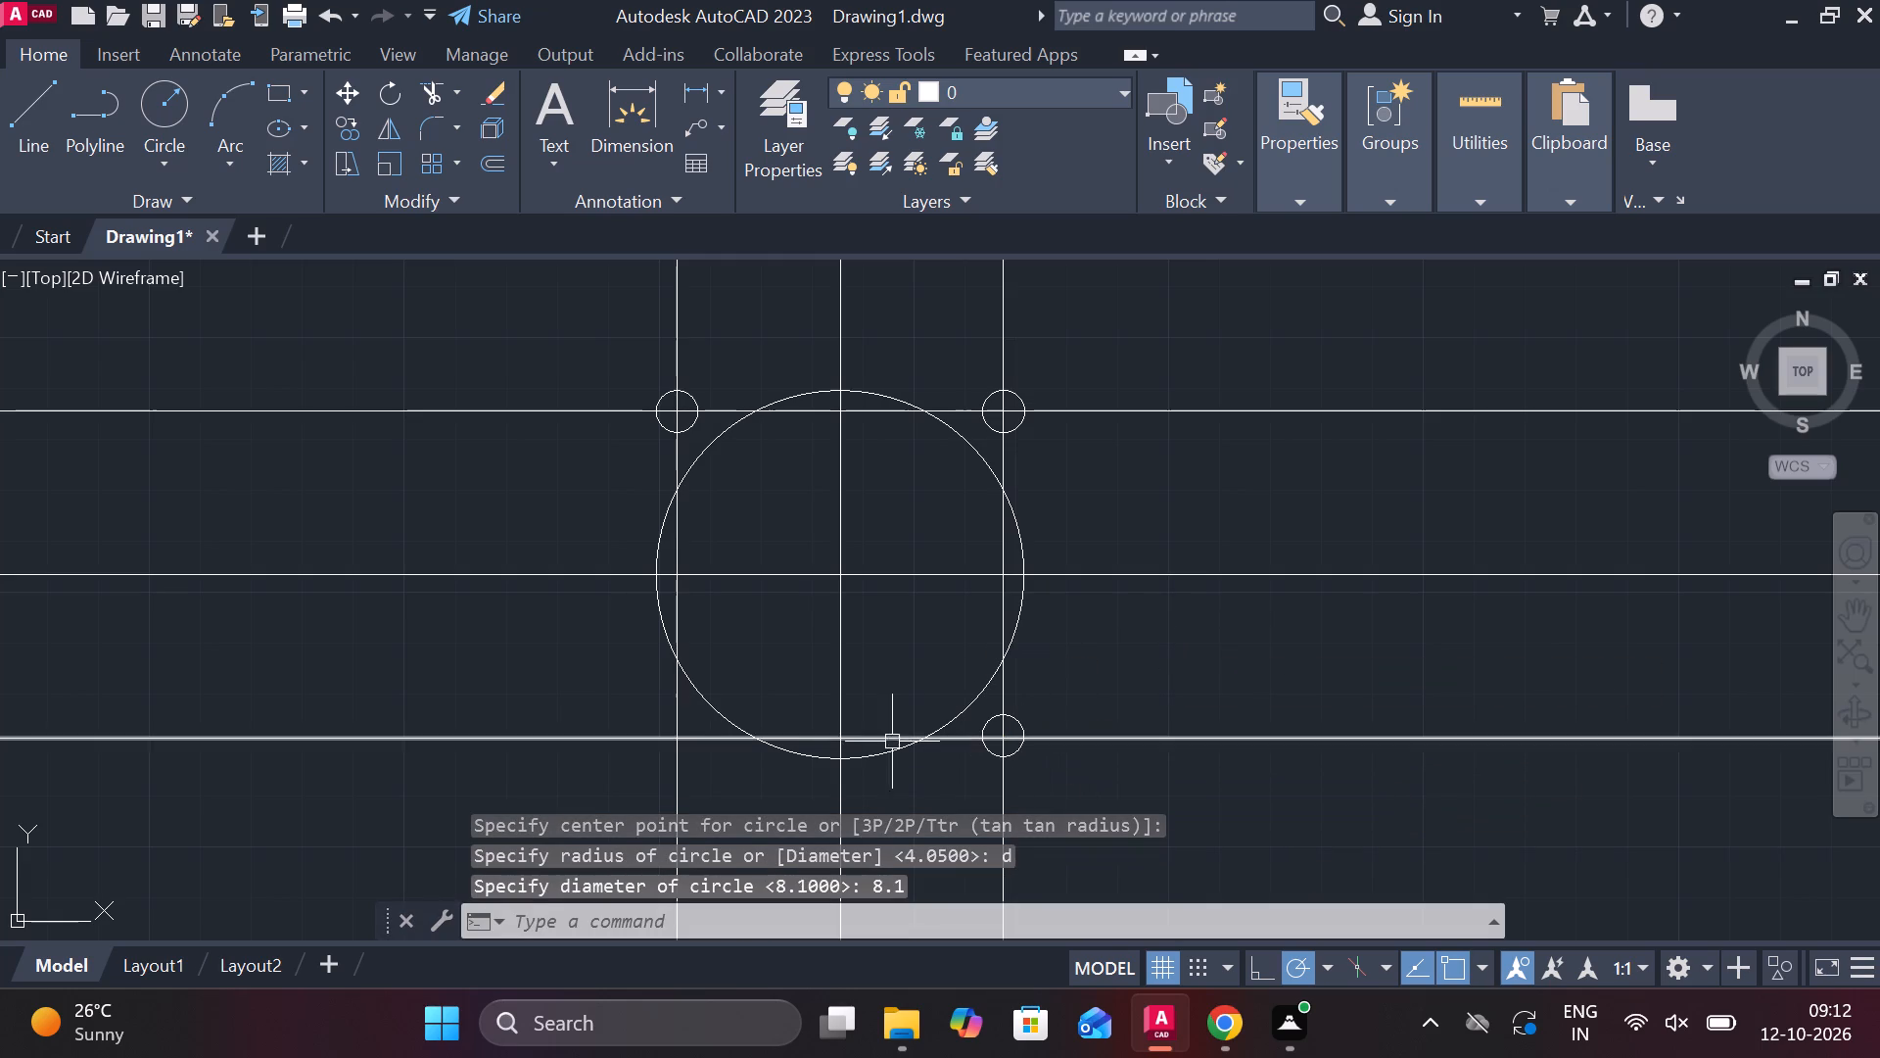
Draw an 8.1 diameter circle at the intersection of the lower and left offset construction lines.
{"action": "key", "text": "space"}
{"action": "left_click", "coordinate": [682, 736]}
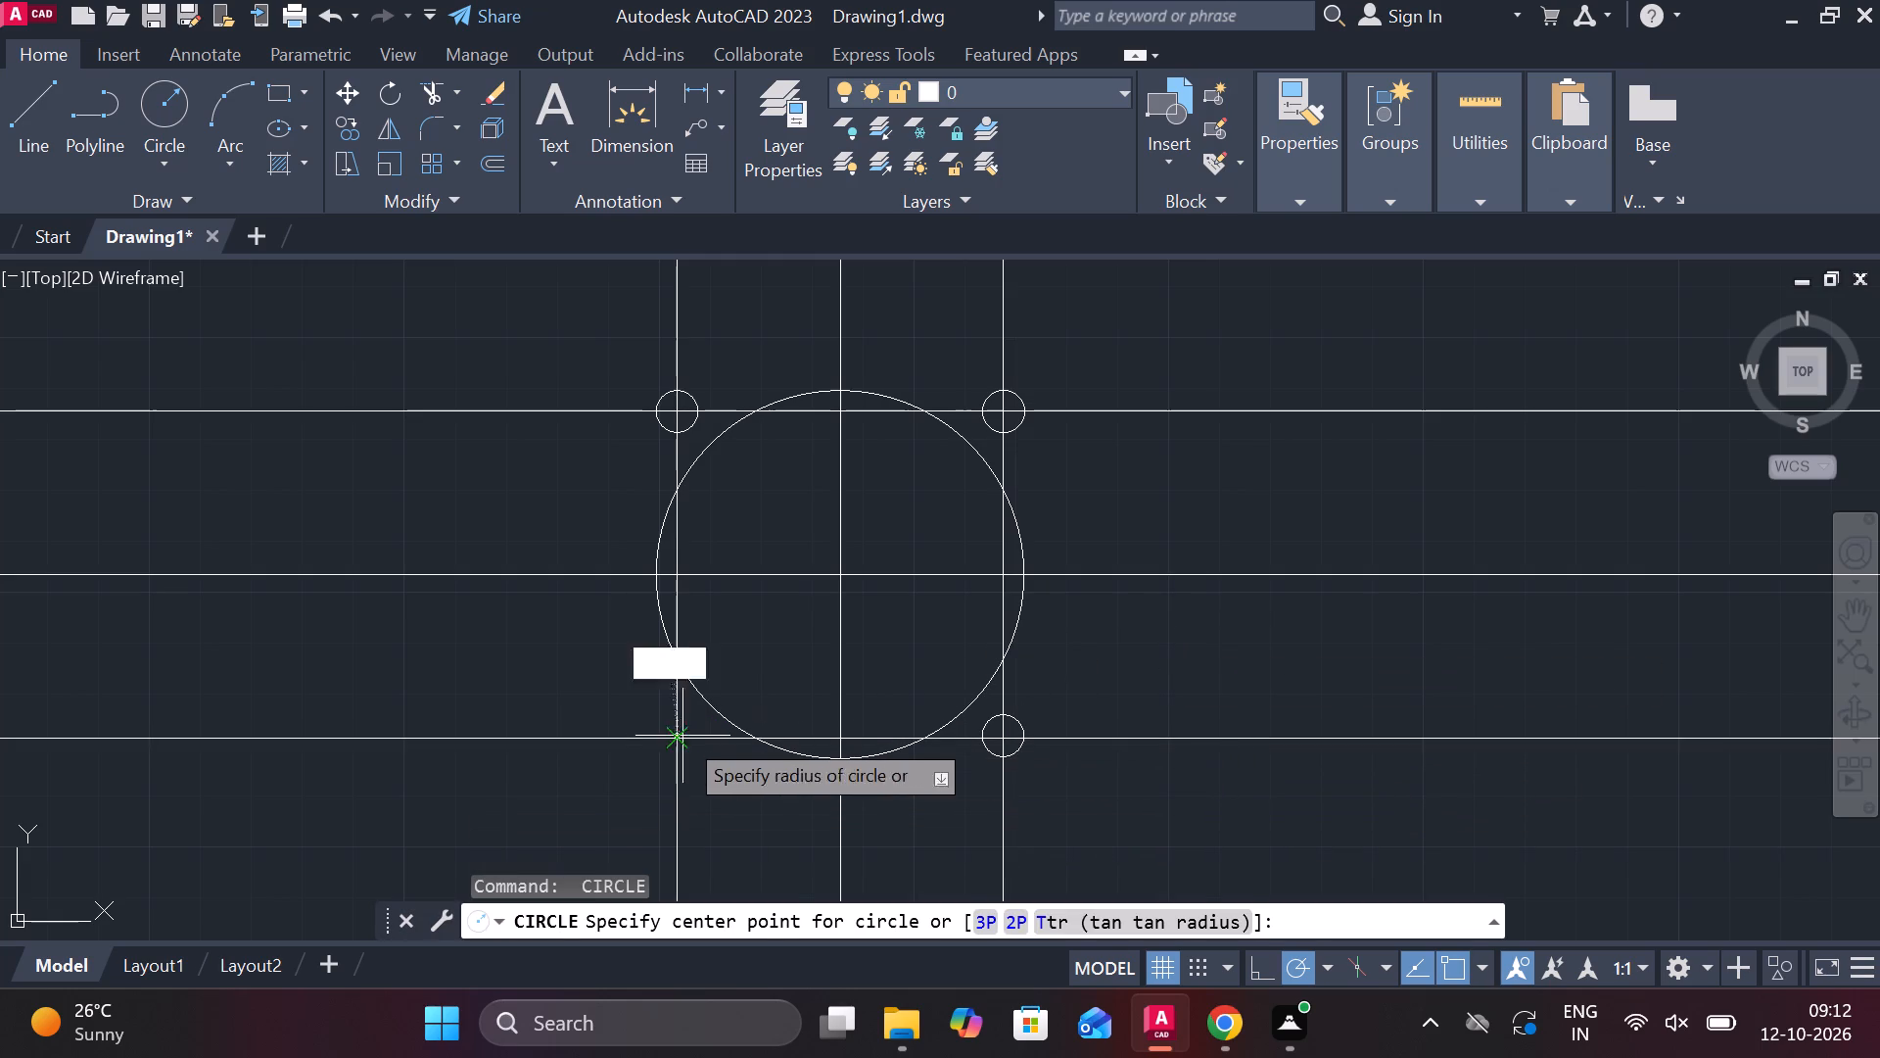
{"action": "type", "text": "d"}
{"action": "key", "text": "space"}
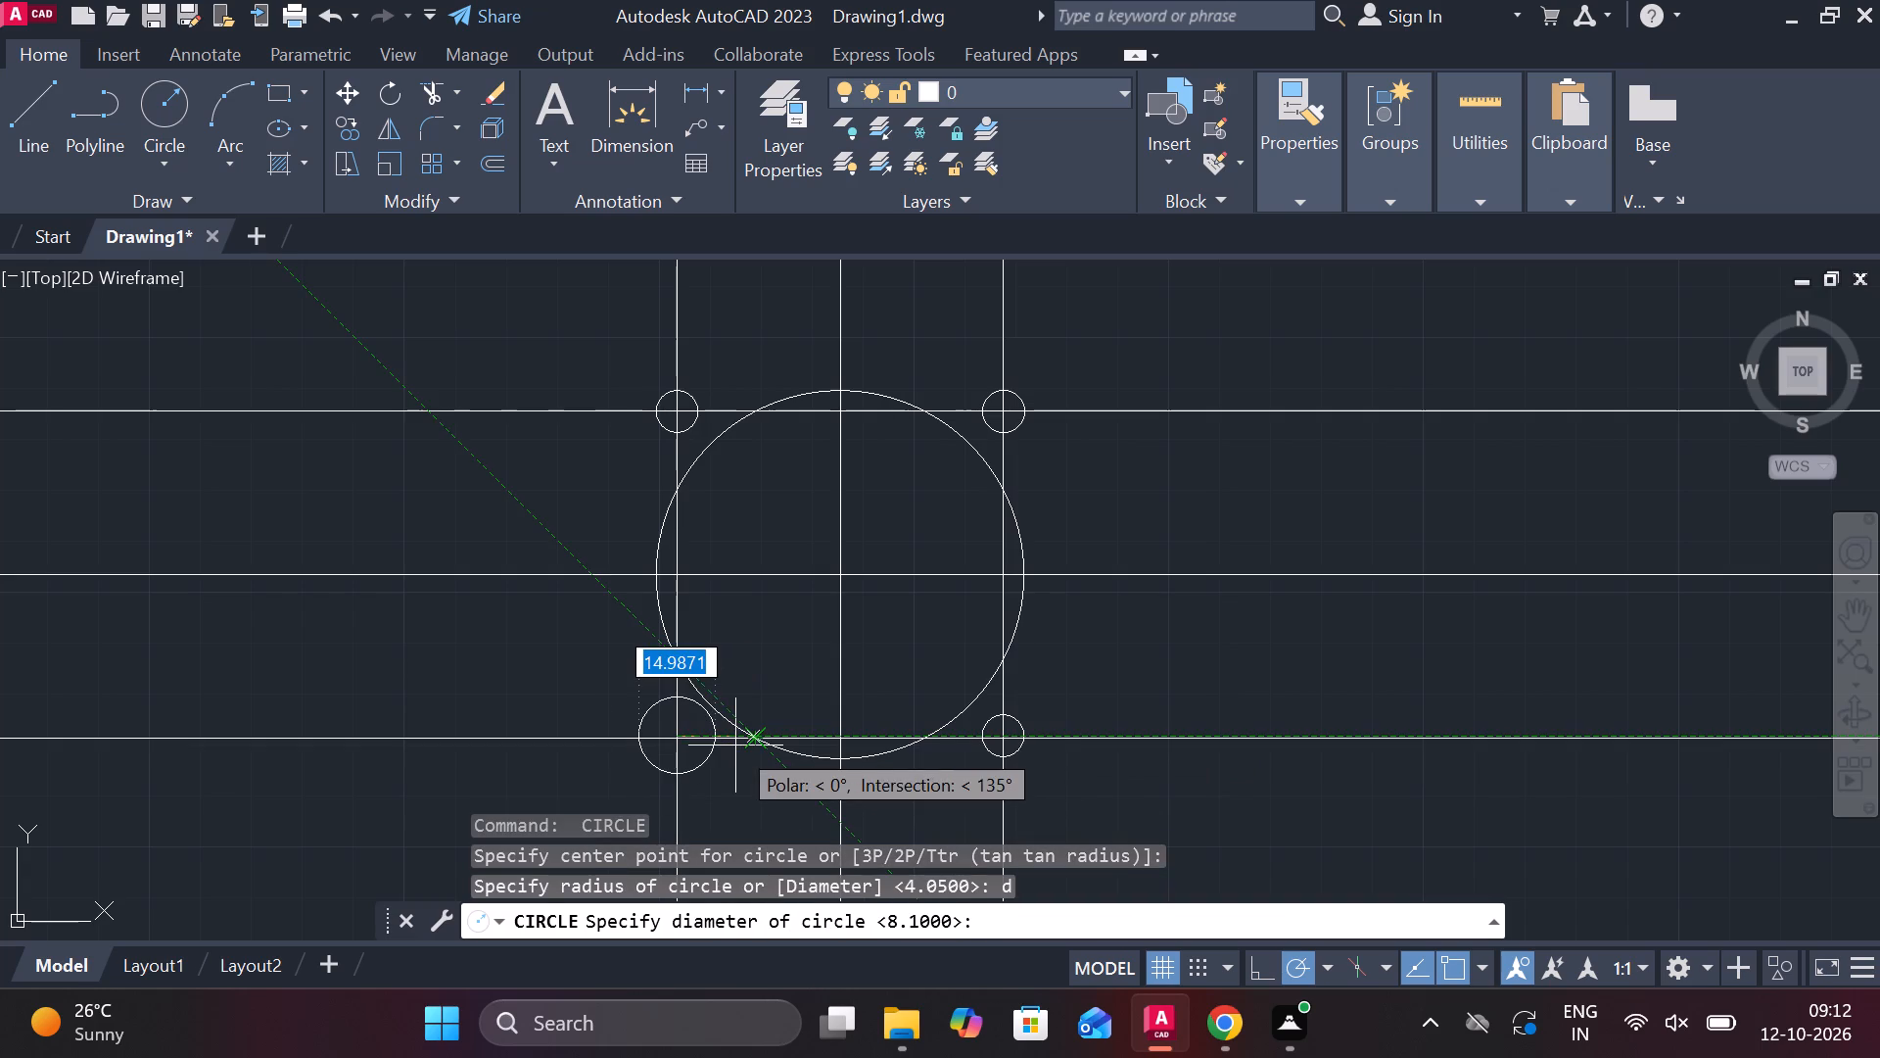
{"action": "type", "text": "8.1"}
{"action": "key", "text": "Return"}
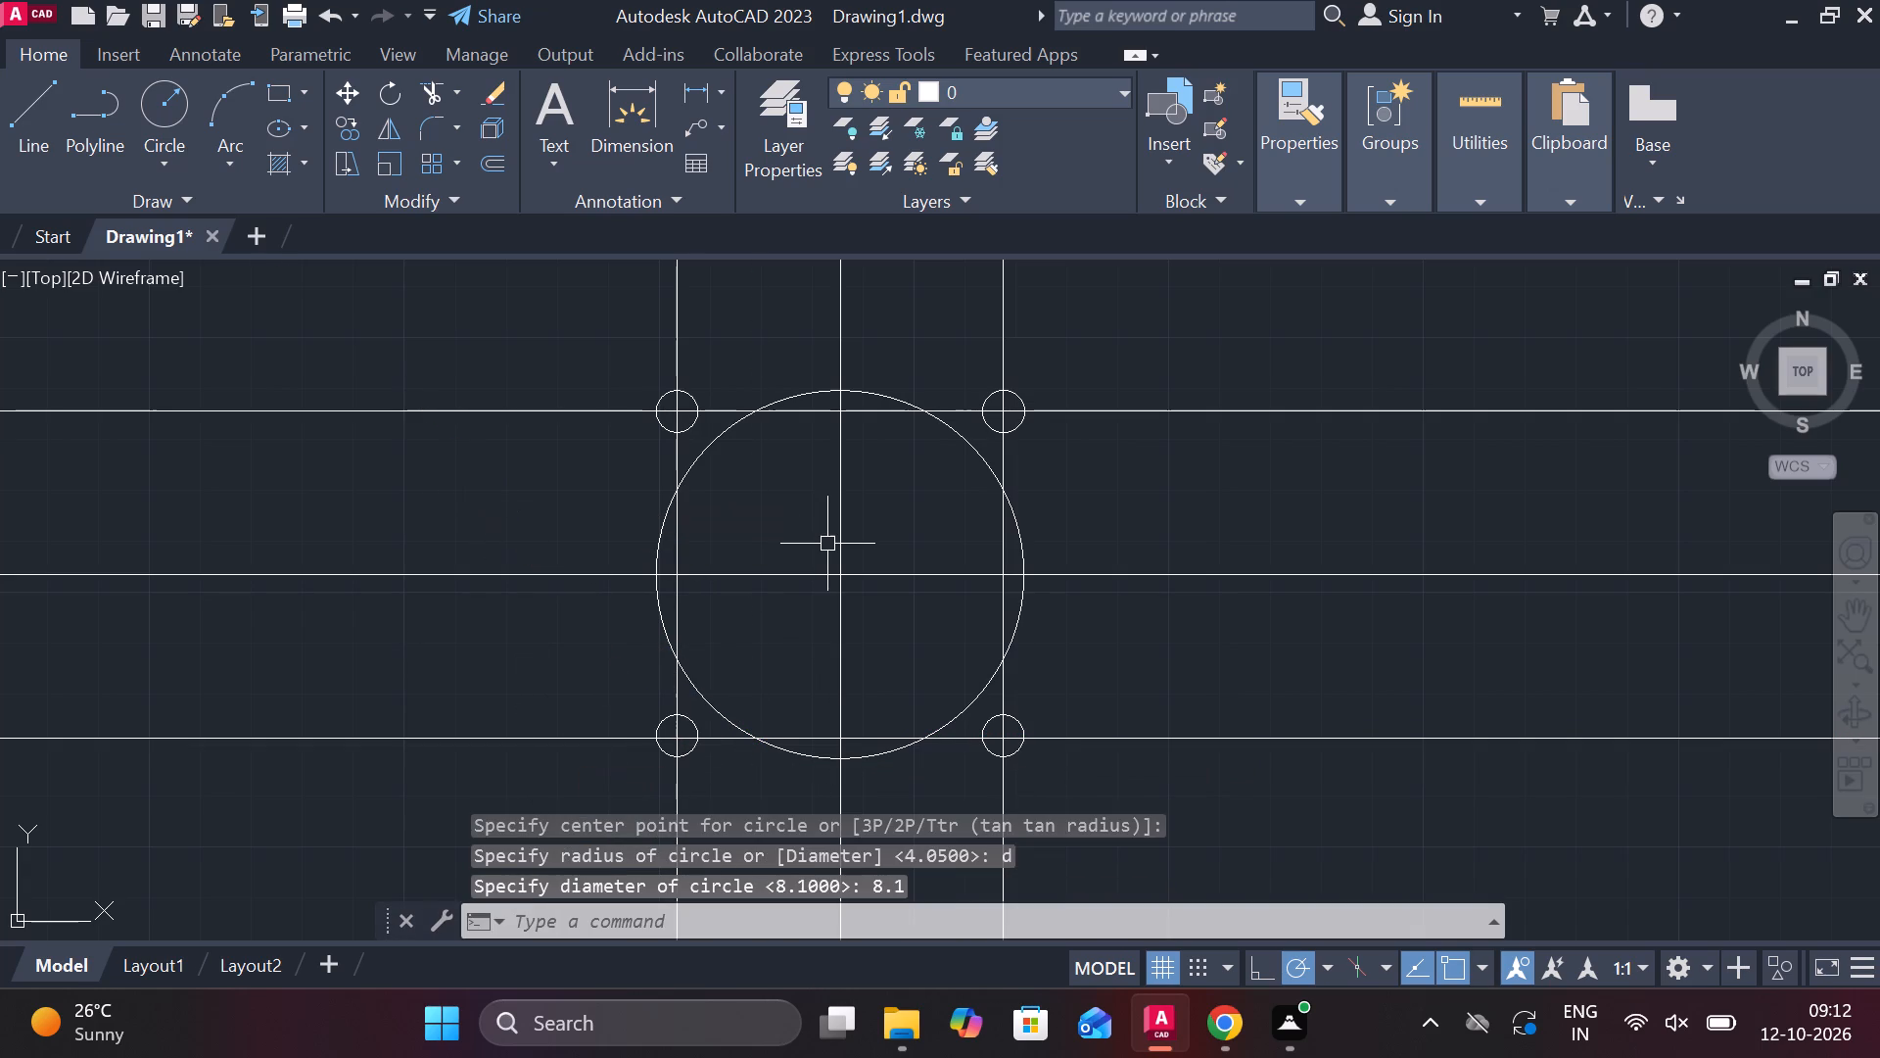
Erase all offset construction lines through the four small circles, including the duplicate upper one, keeping the large circle's centre lines.
{"action": "scroll", "coordinate": [827, 544], "scroll_direction": "up", "scroll_amount": 1}
{"action": "scroll", "coordinate": [827, 544], "scroll_direction": "down", "scroll_amount": 1}
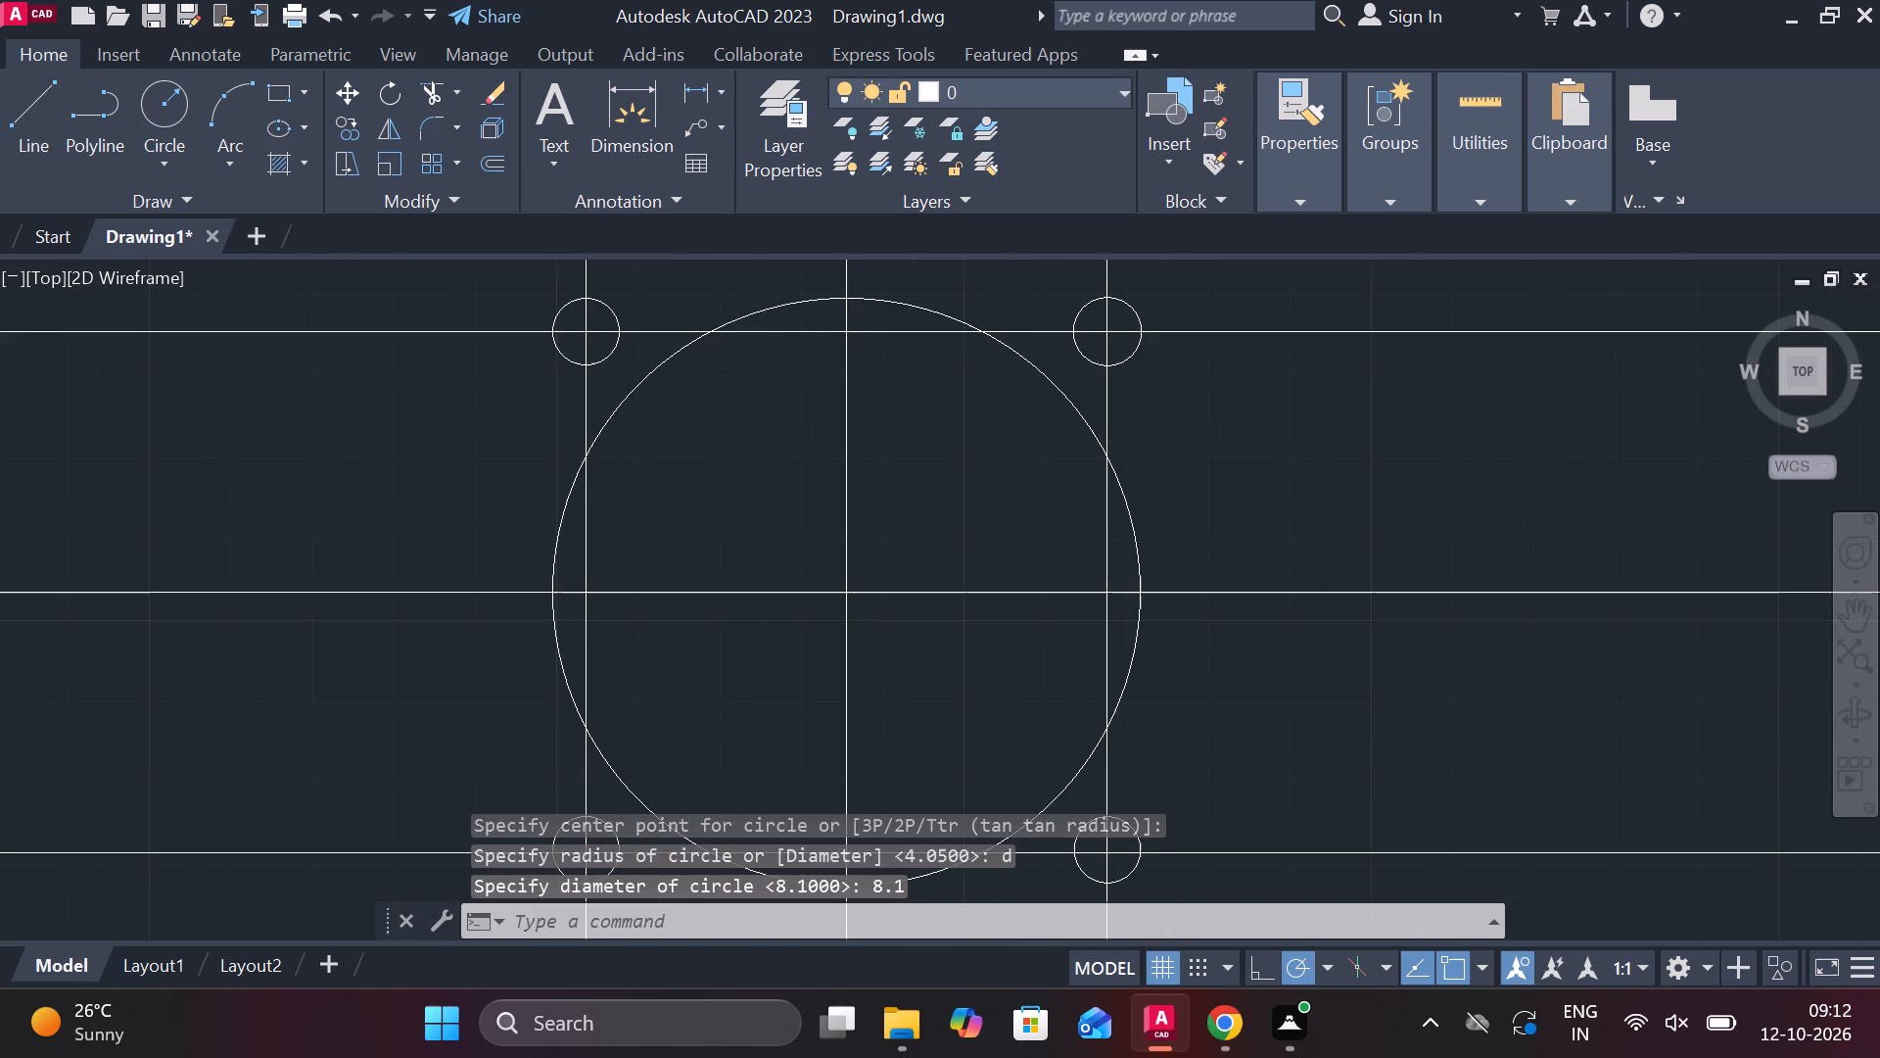
{"action": "left_click", "coordinate": [1144, 413]}
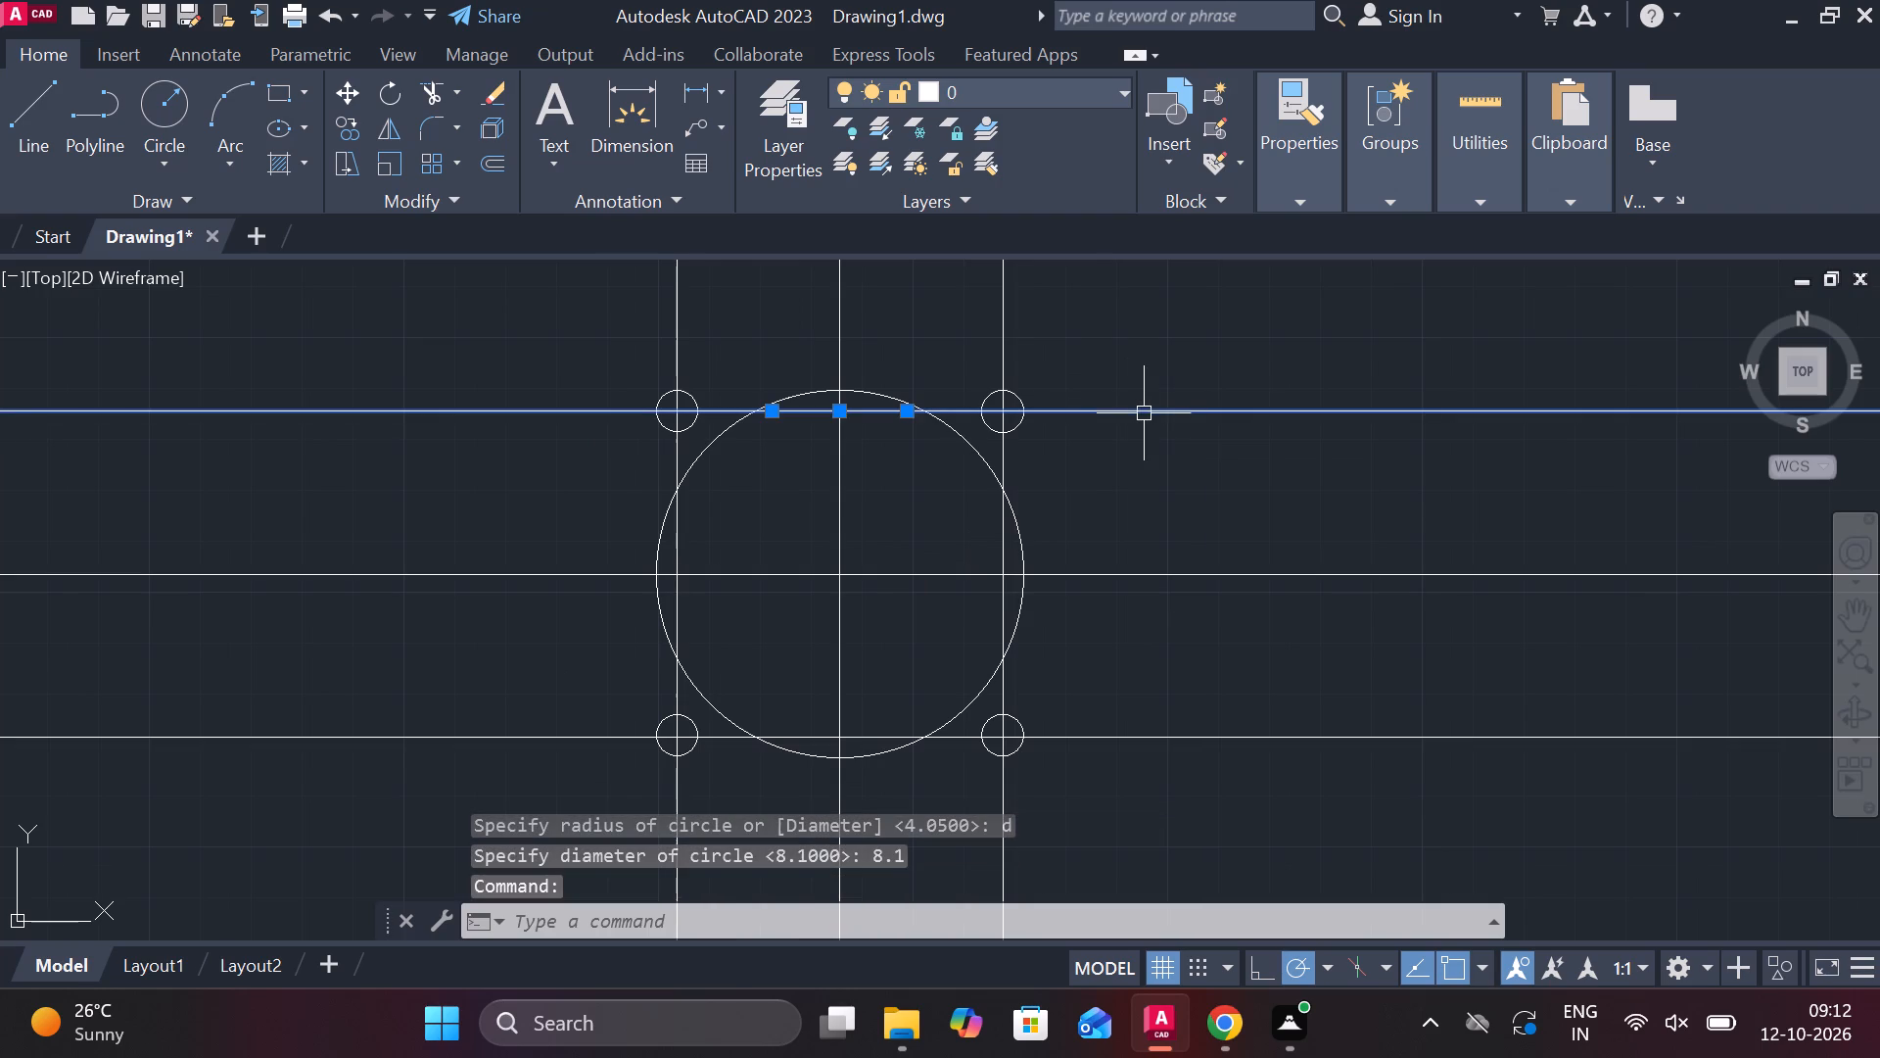
{"action": "left_click", "coordinate": [1151, 354]}
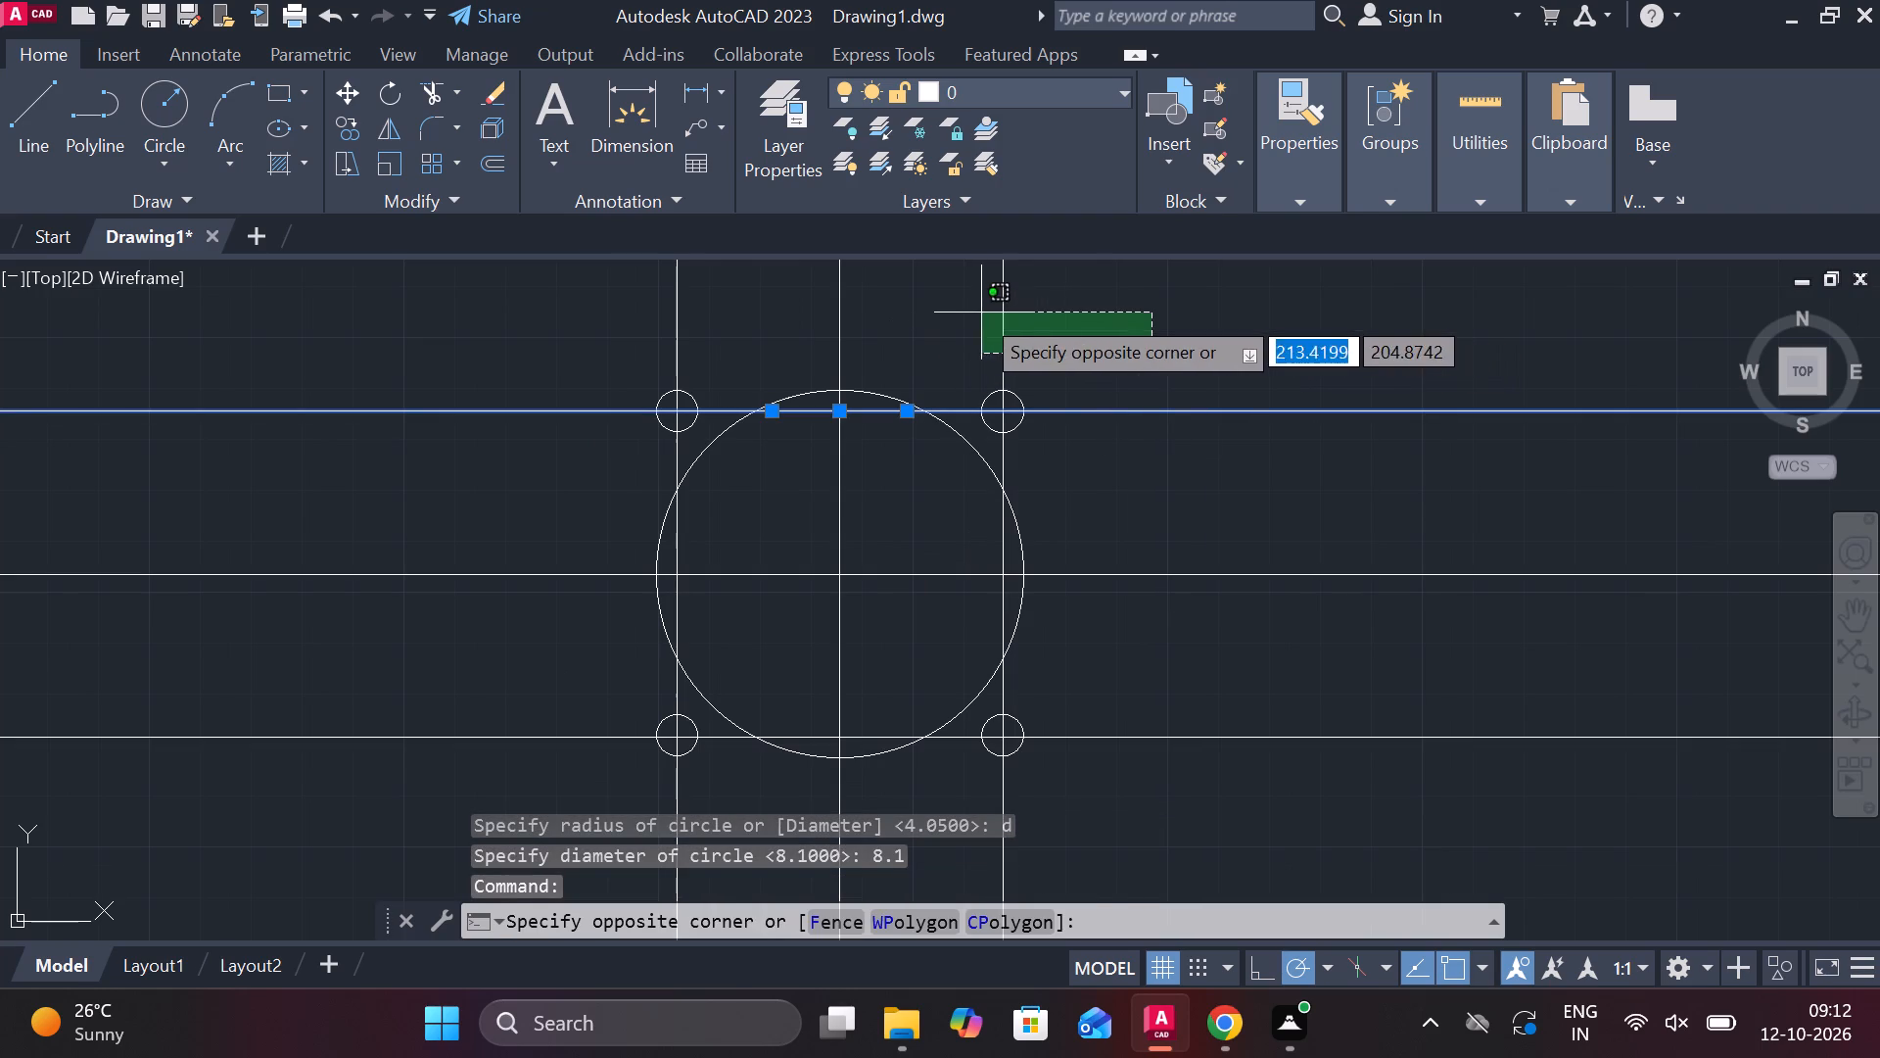
{"action": "left_click", "coordinate": [979, 313]}
{"action": "left_click", "coordinate": [681, 313]}
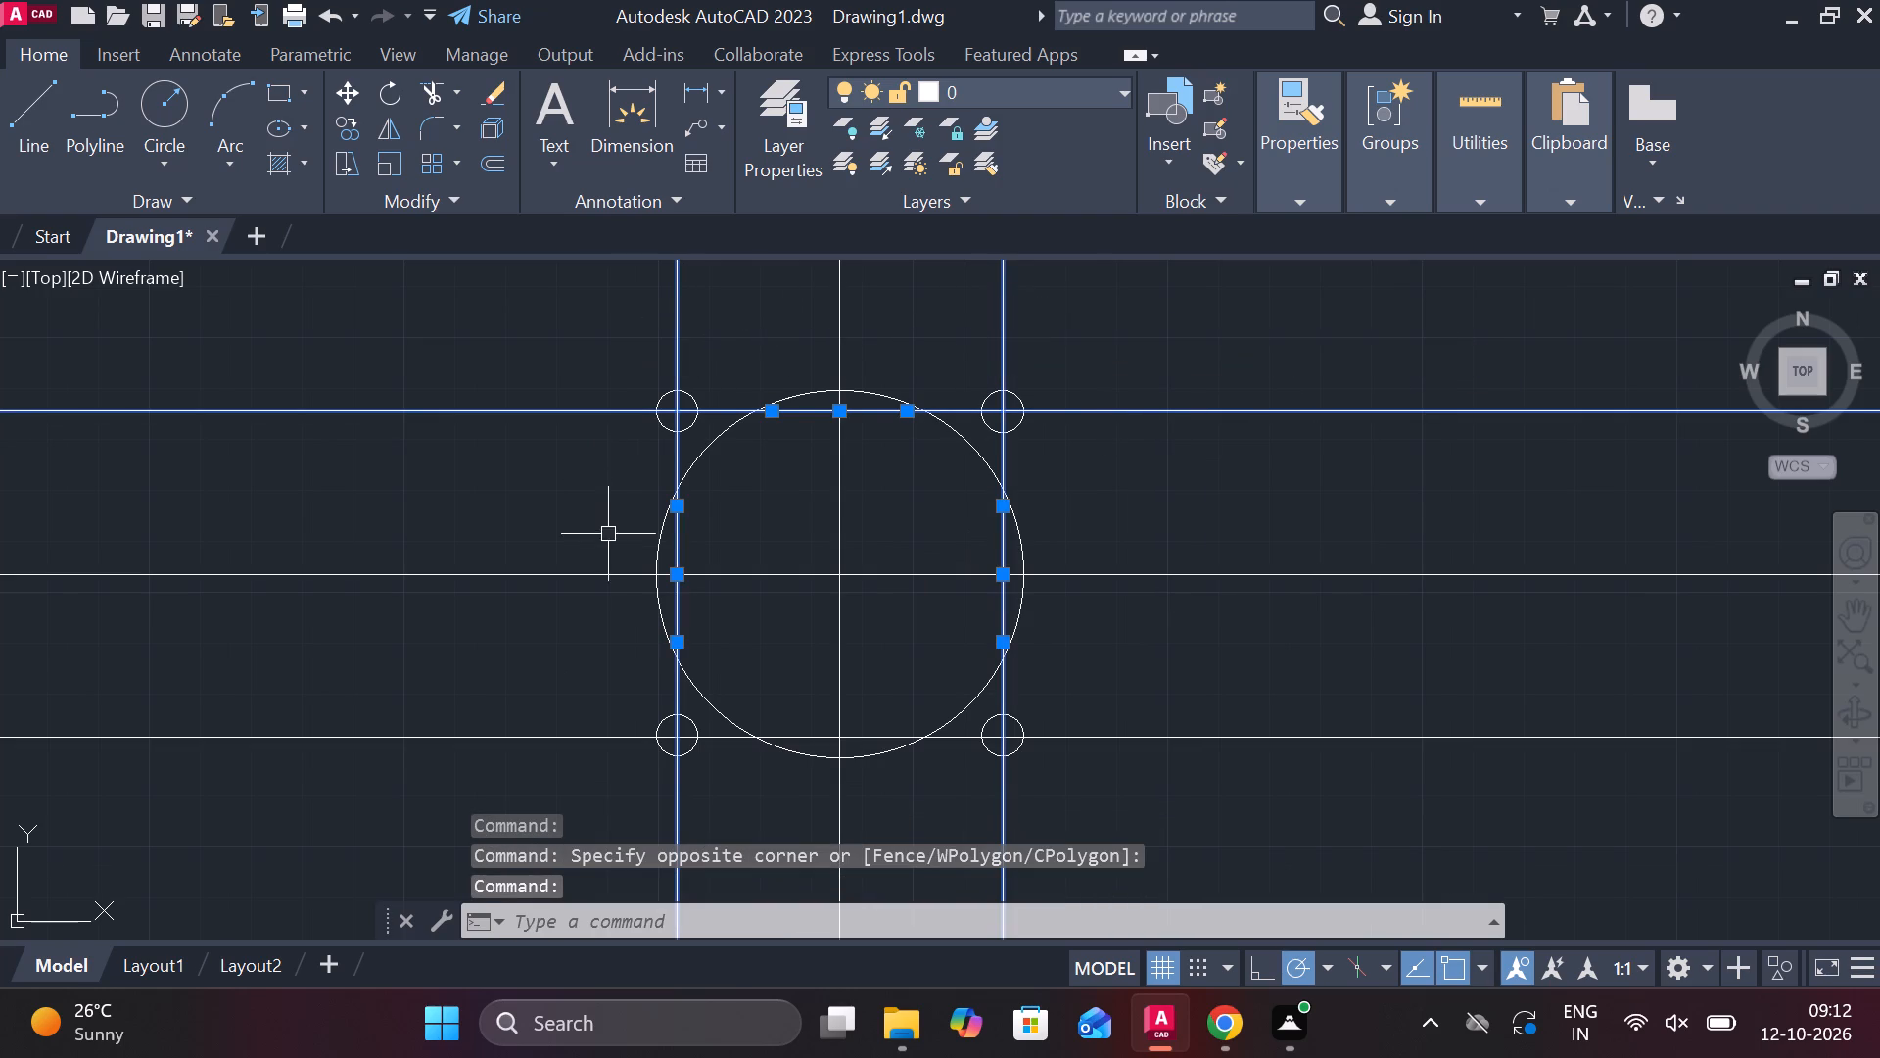
{"action": "left_click", "coordinate": [595, 741]}
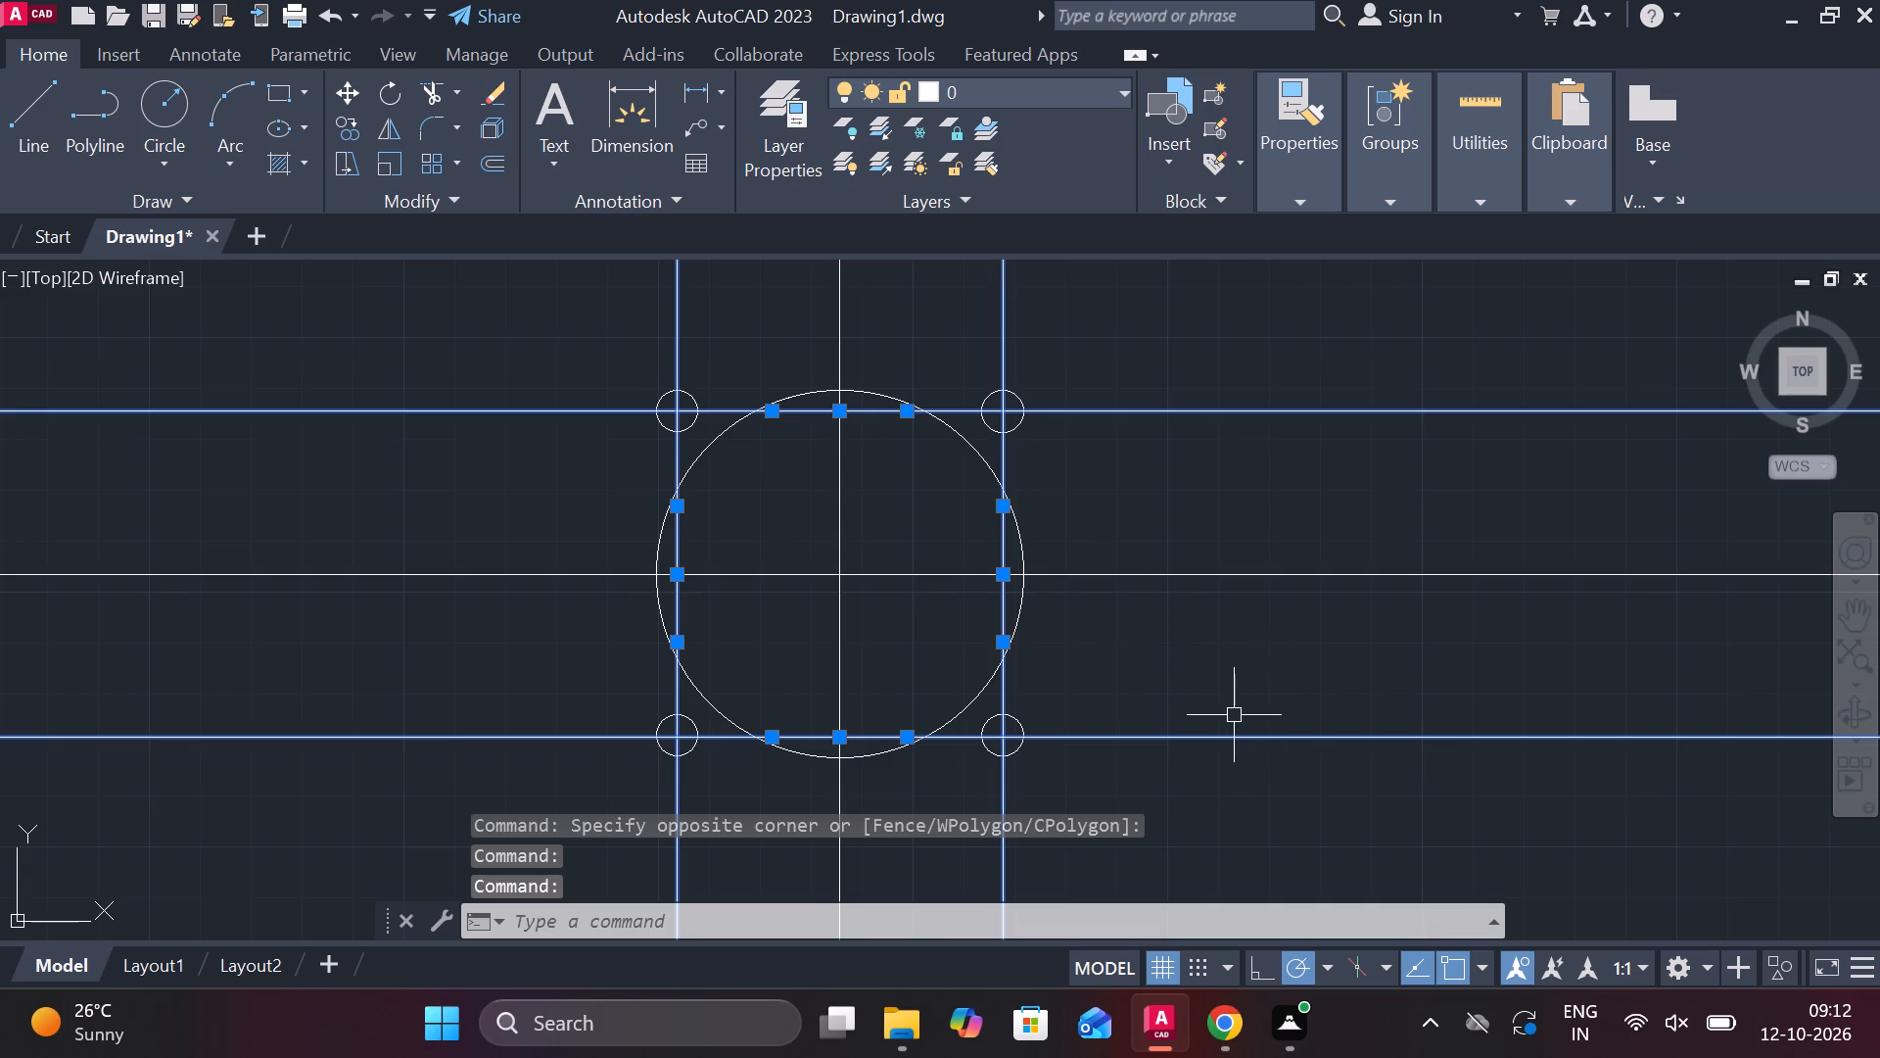
{"action": "type", "text": "e"}
{"action": "key", "text": "space"}
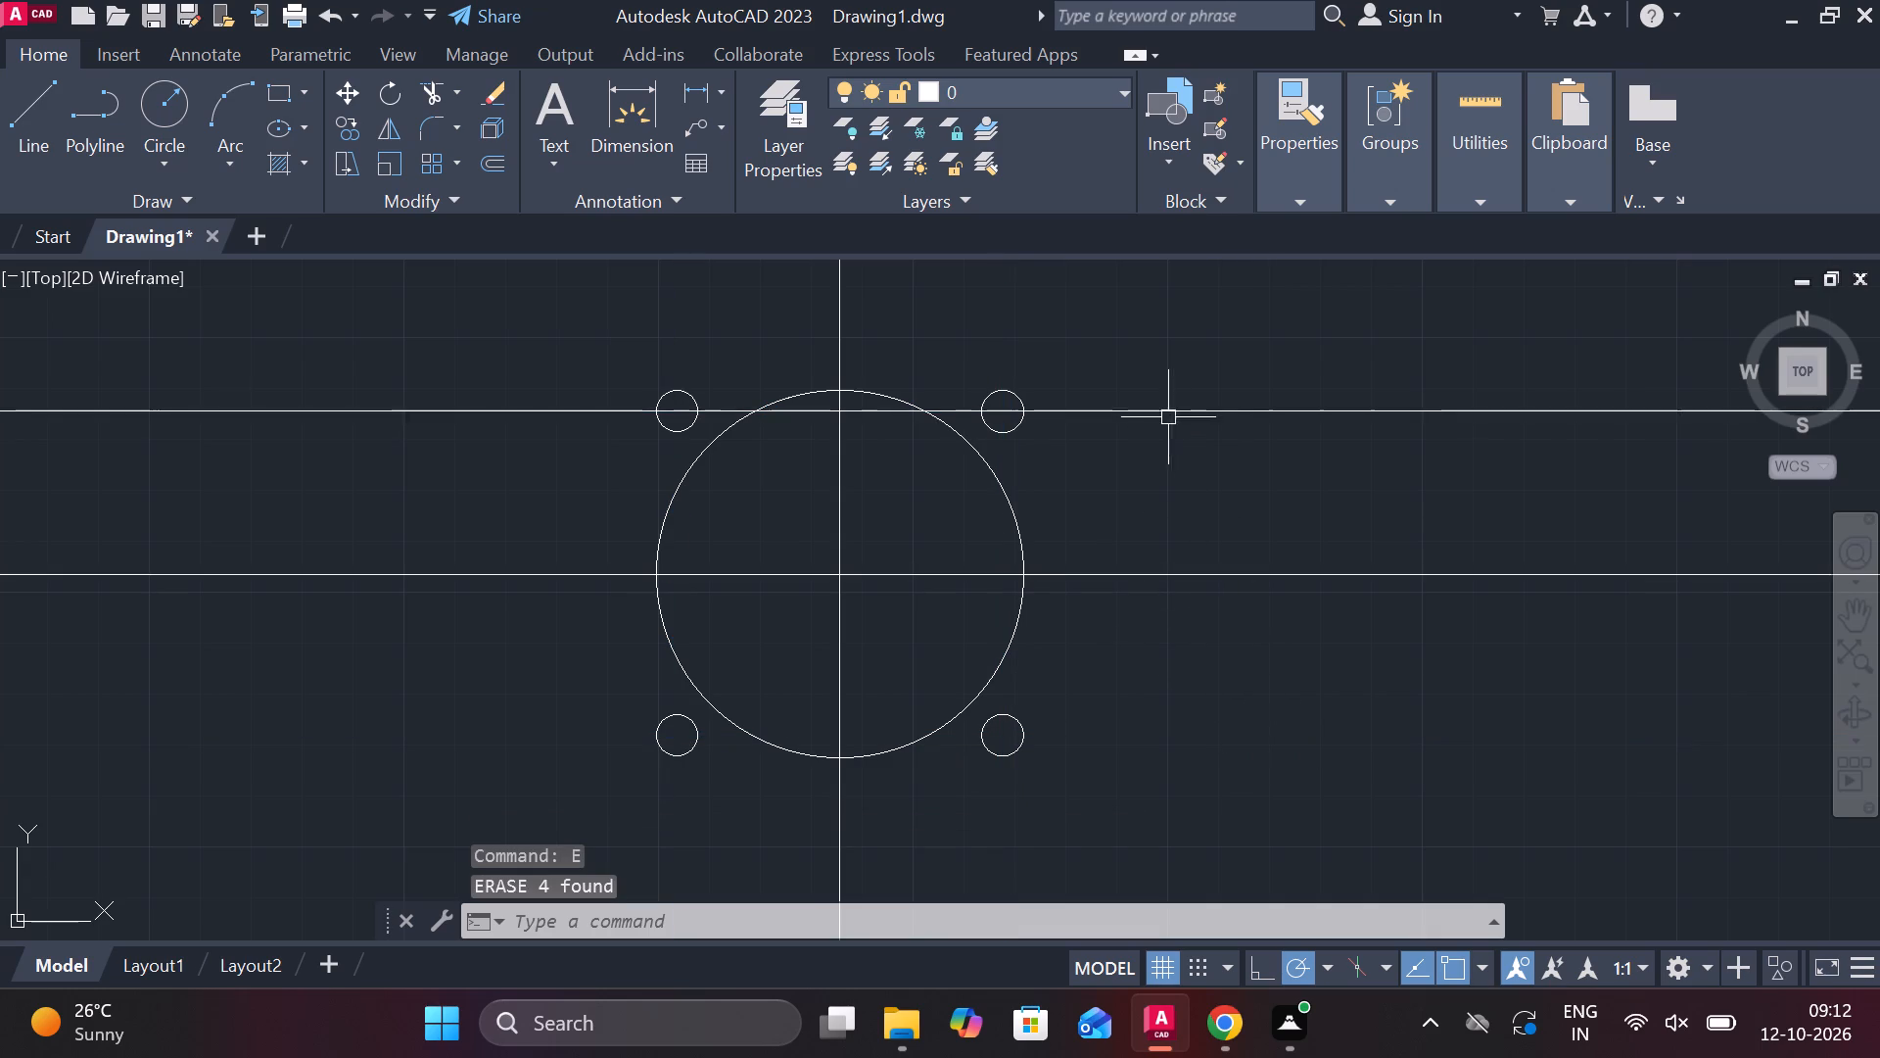
{"action": "left_click", "coordinate": [1162, 413]}
{"action": "type", "text": "e"}
{"action": "key", "text": "space"}
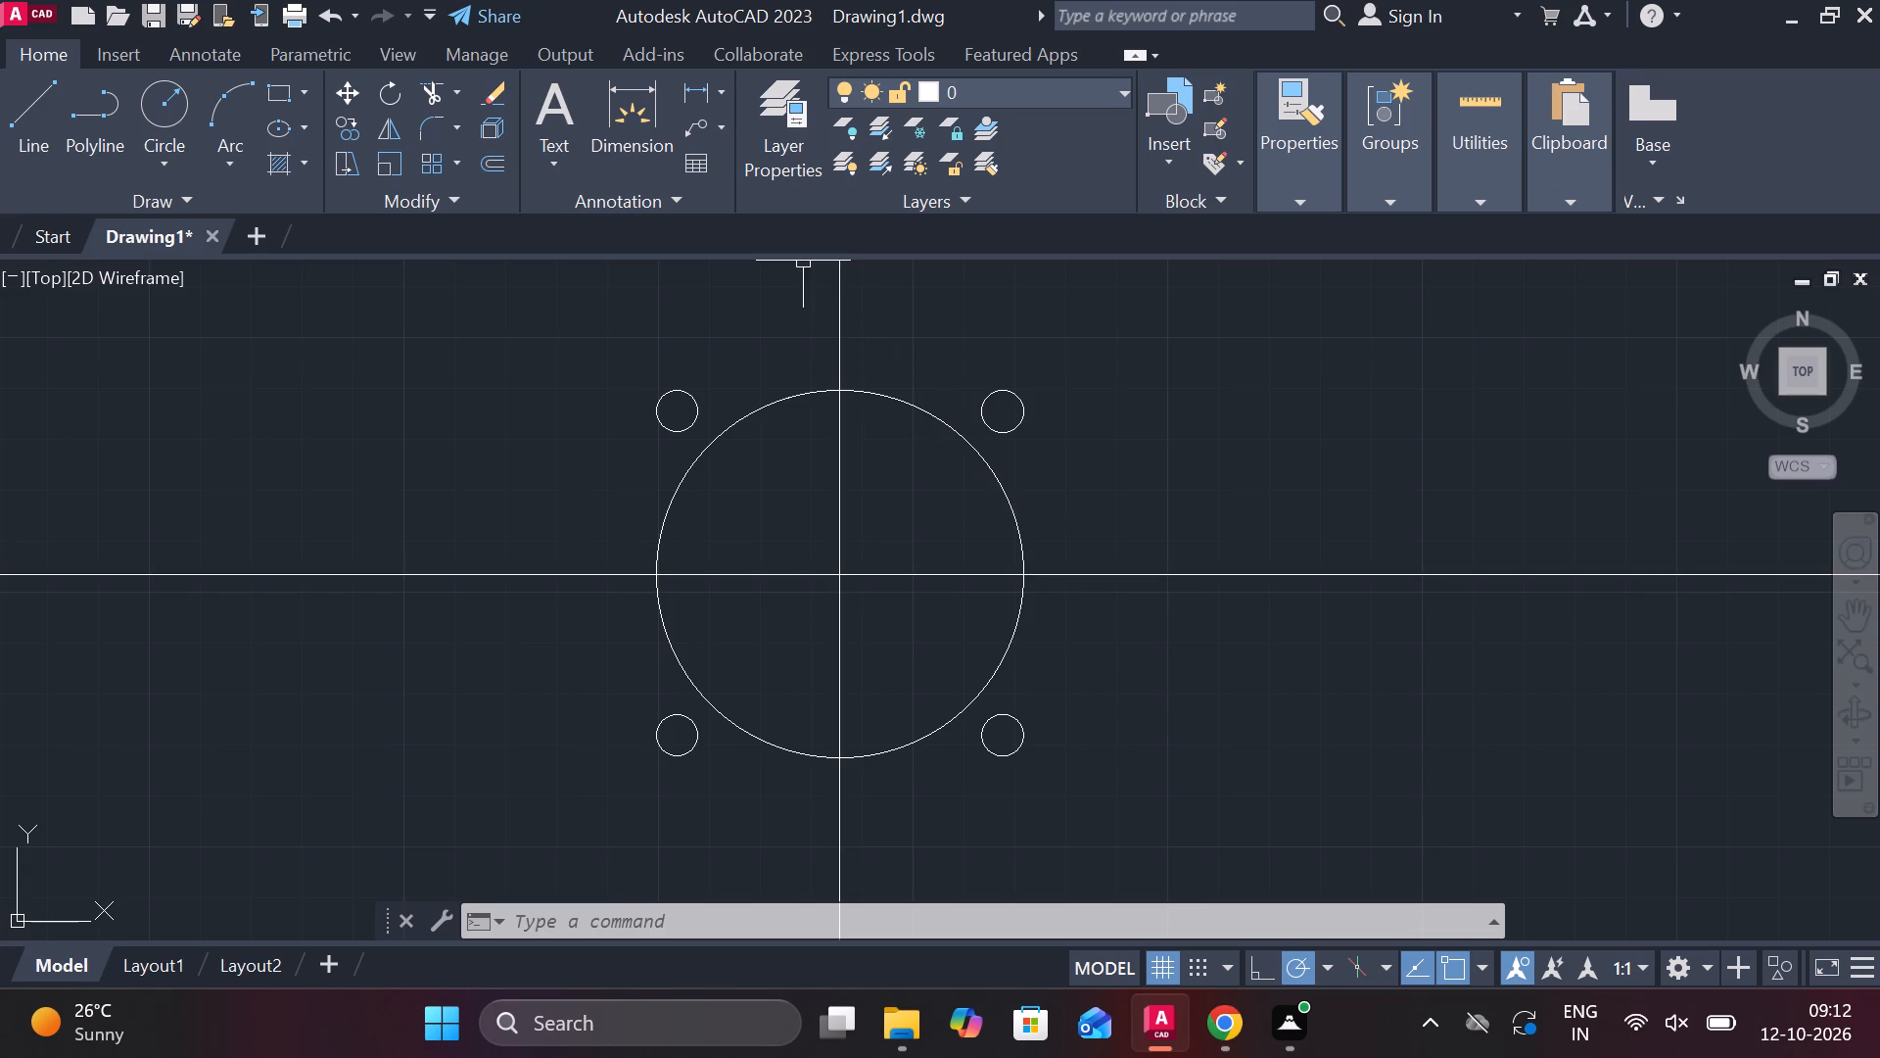
Offset the large circle's vertical centre line 104 to the right.
{"action": "left_click", "coordinate": [844, 328]}
{"action": "key", "text": "o"}
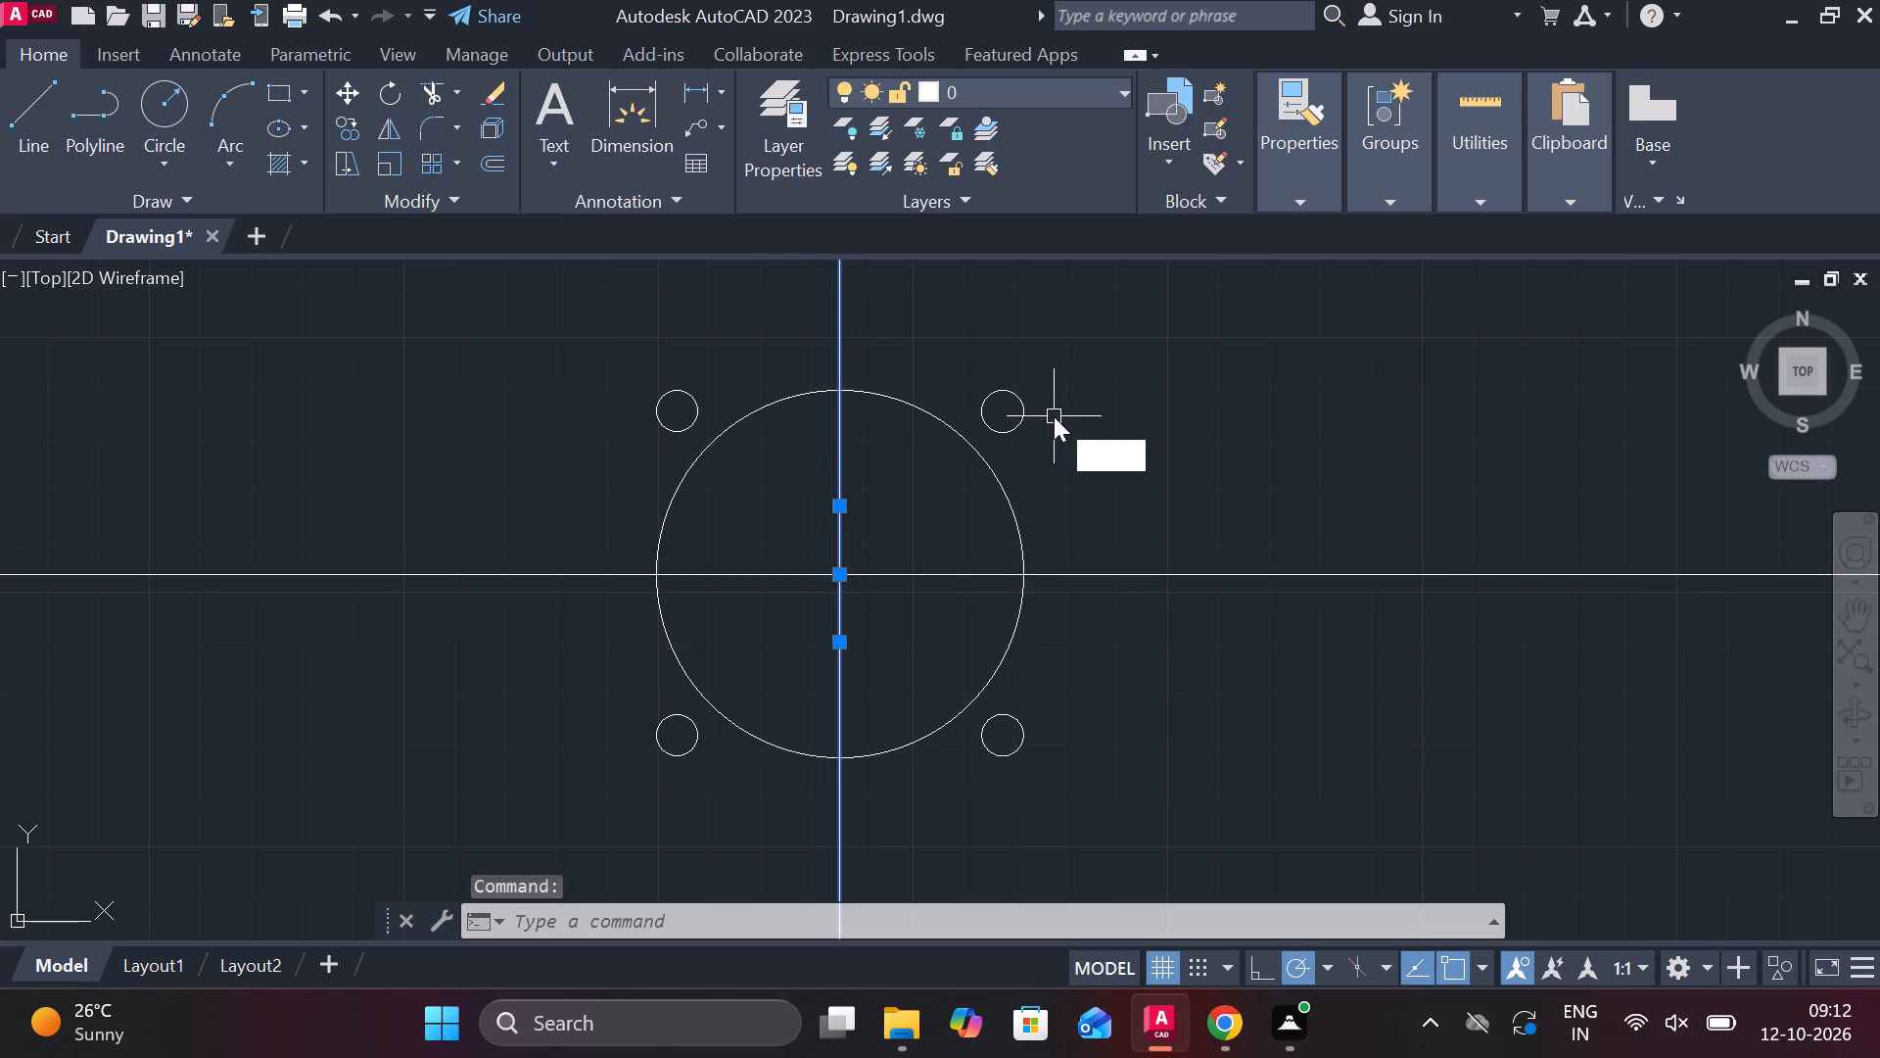
{"action": "key", "text": "Return"}
{"action": "key", "text": "Return"}
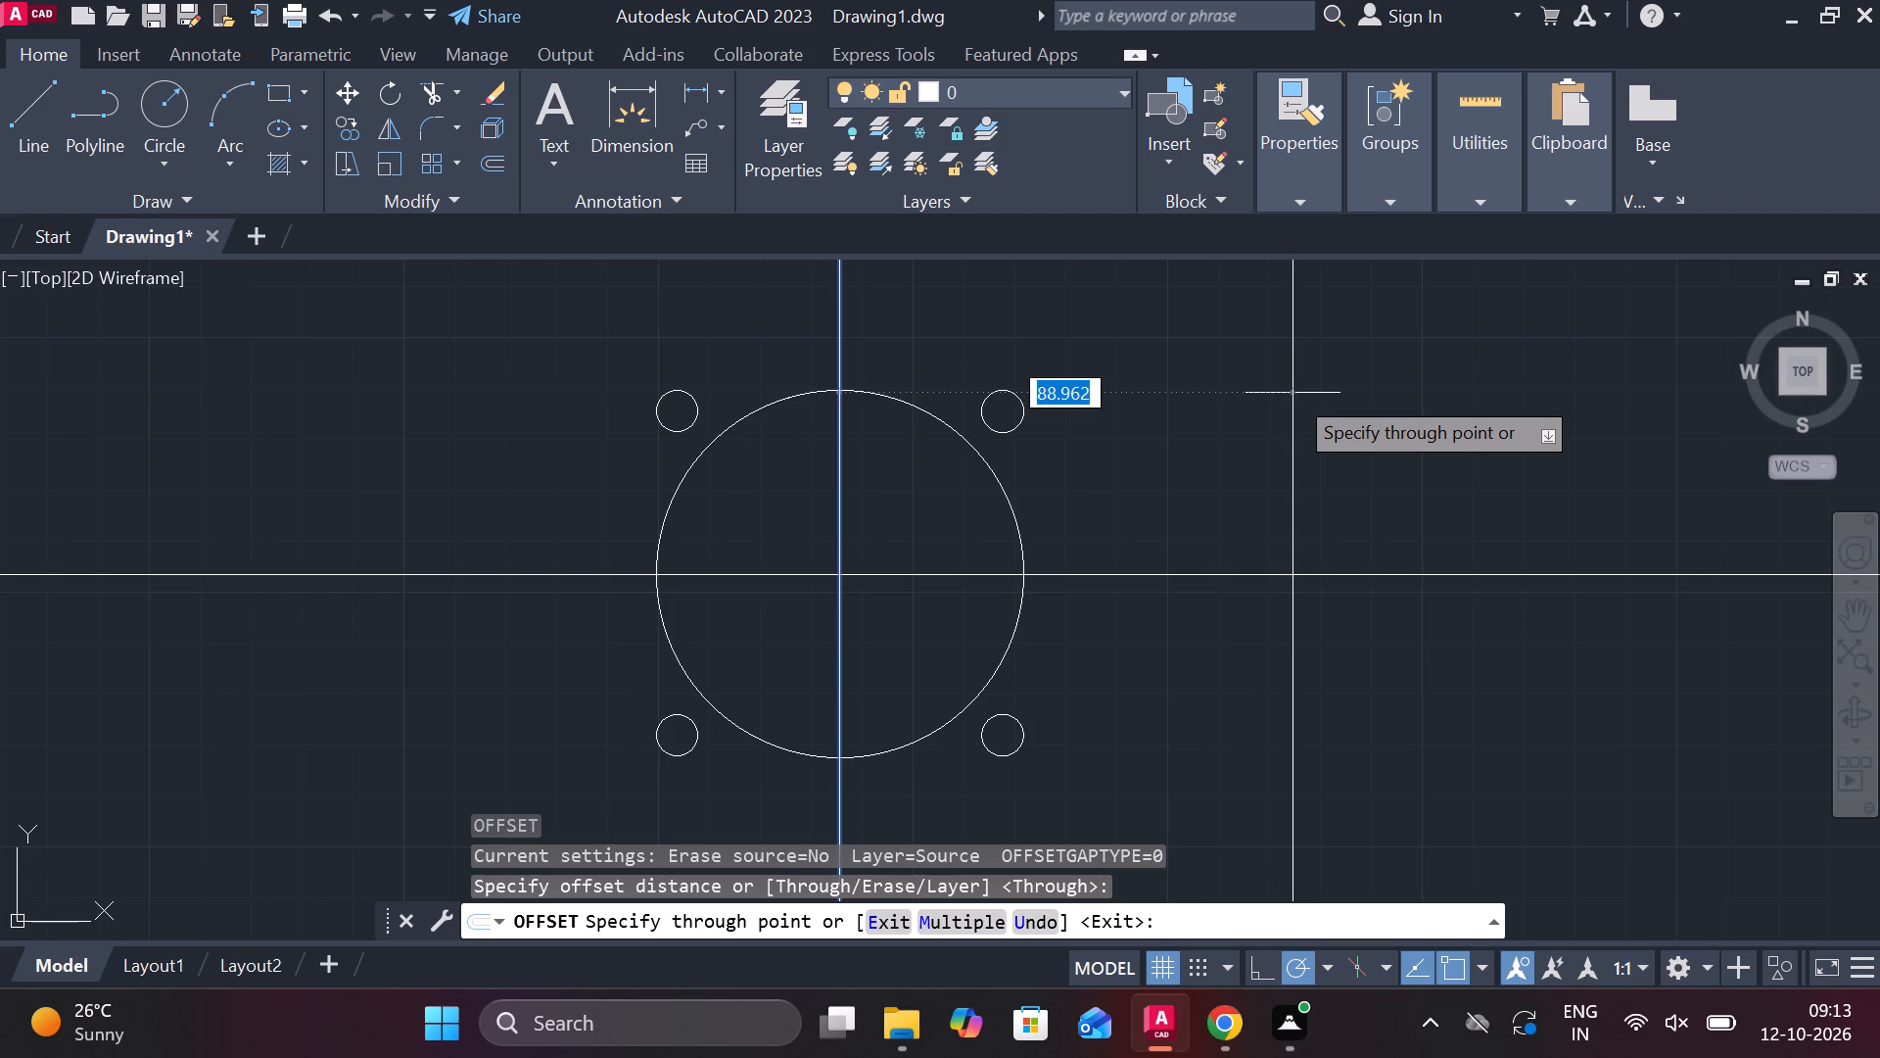
{"action": "type", "text": "10"}
{"action": "type", "text": "4"}
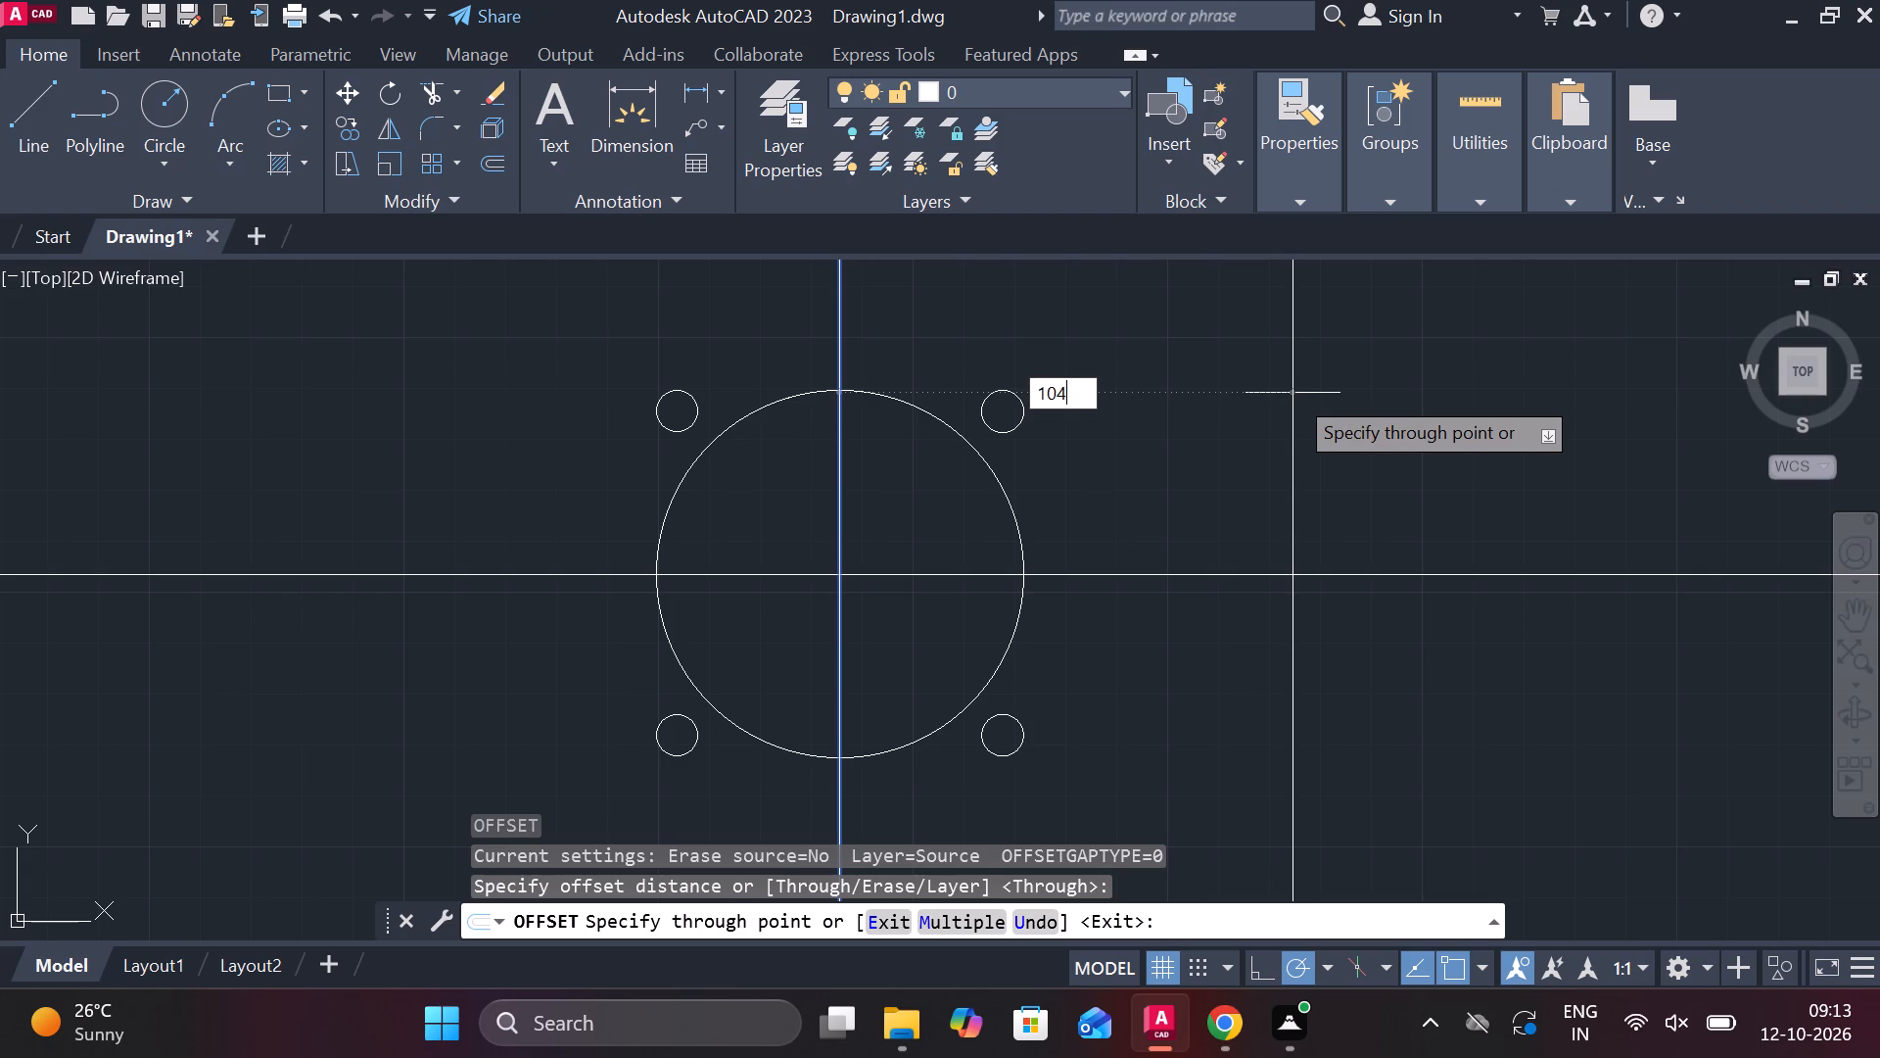
{"action": "key", "text": "space"}
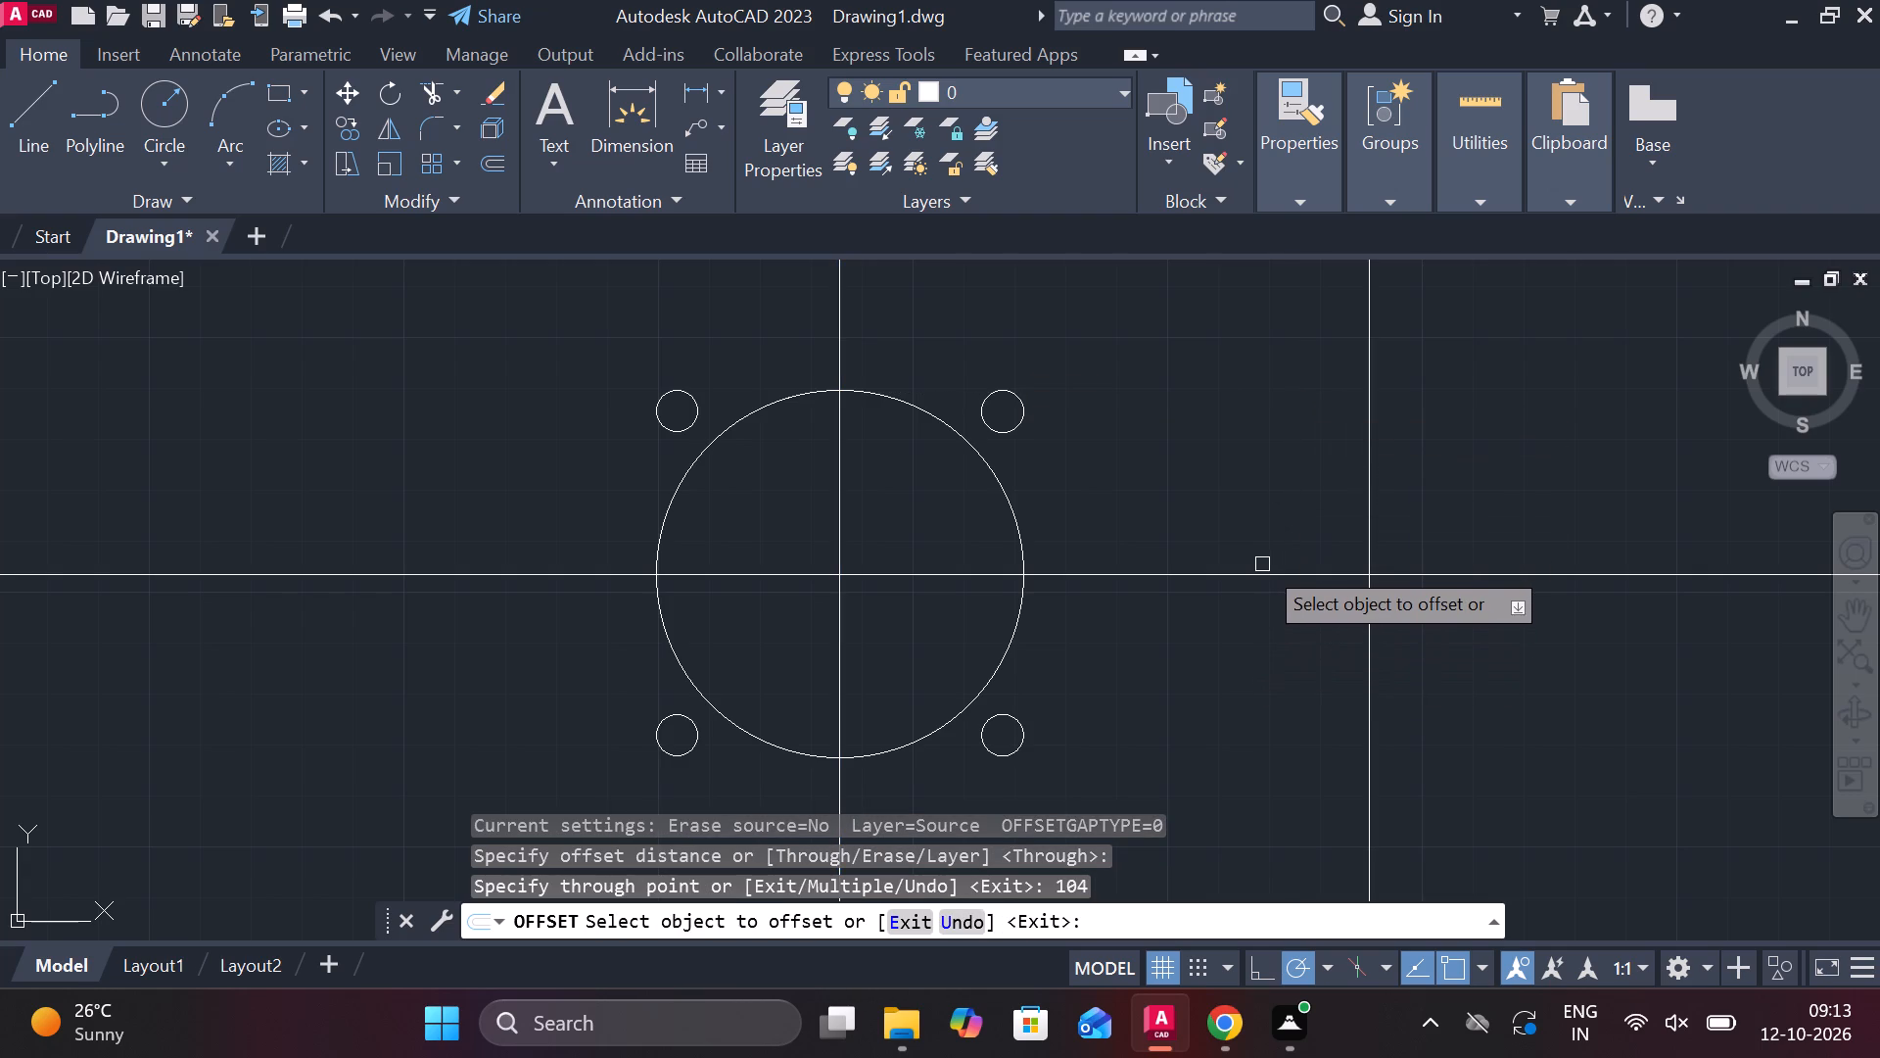
Offset the large circle's horizontal centre line 66.5 upward.
{"action": "left_click", "coordinate": [1271, 576]}
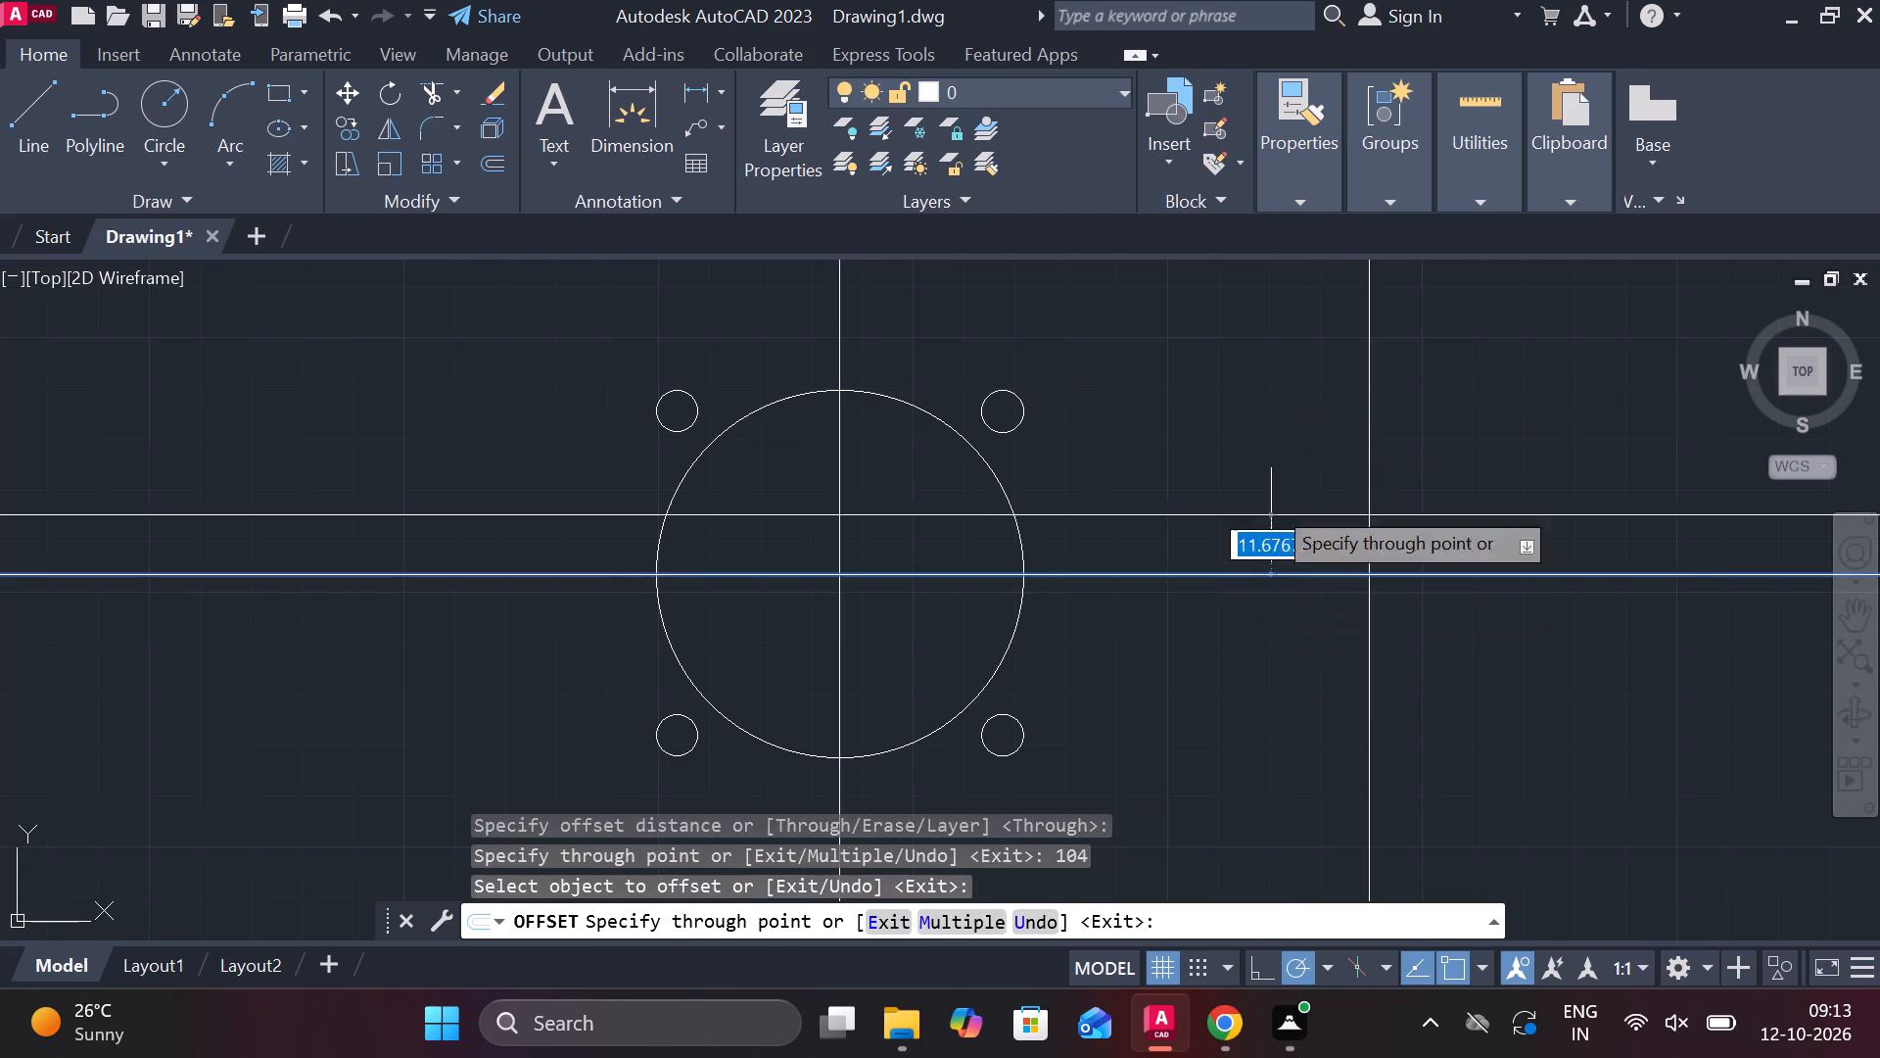
{"action": "type", "text": "66.5"}
{"action": "key", "text": "space"}
{"action": "scroll", "coordinate": [1267, 372], "scroll_direction": "down", "scroll_amount": 2}
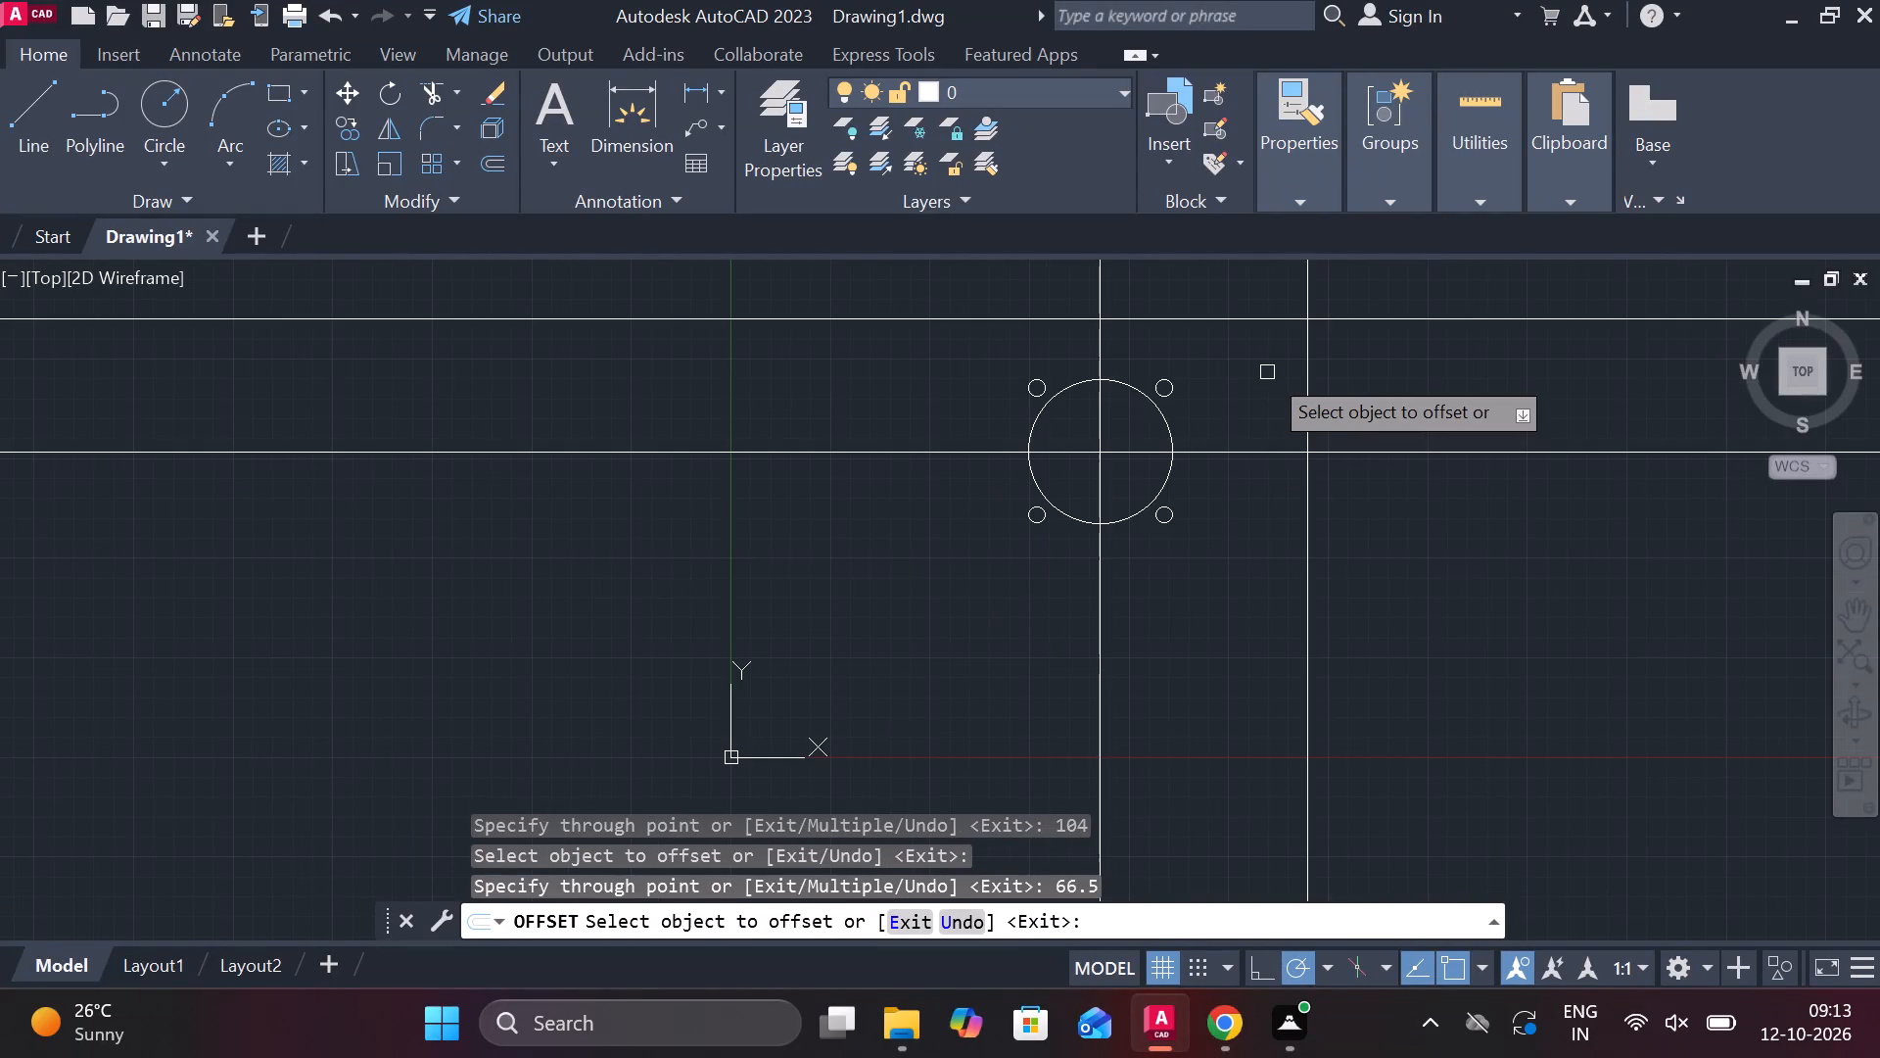
Offset the large circle's vertical centre line 104 to the left.
{"action": "middle_click_drag", "start_coordinate": [1238, 457], "coordinate": [1225, 496]}
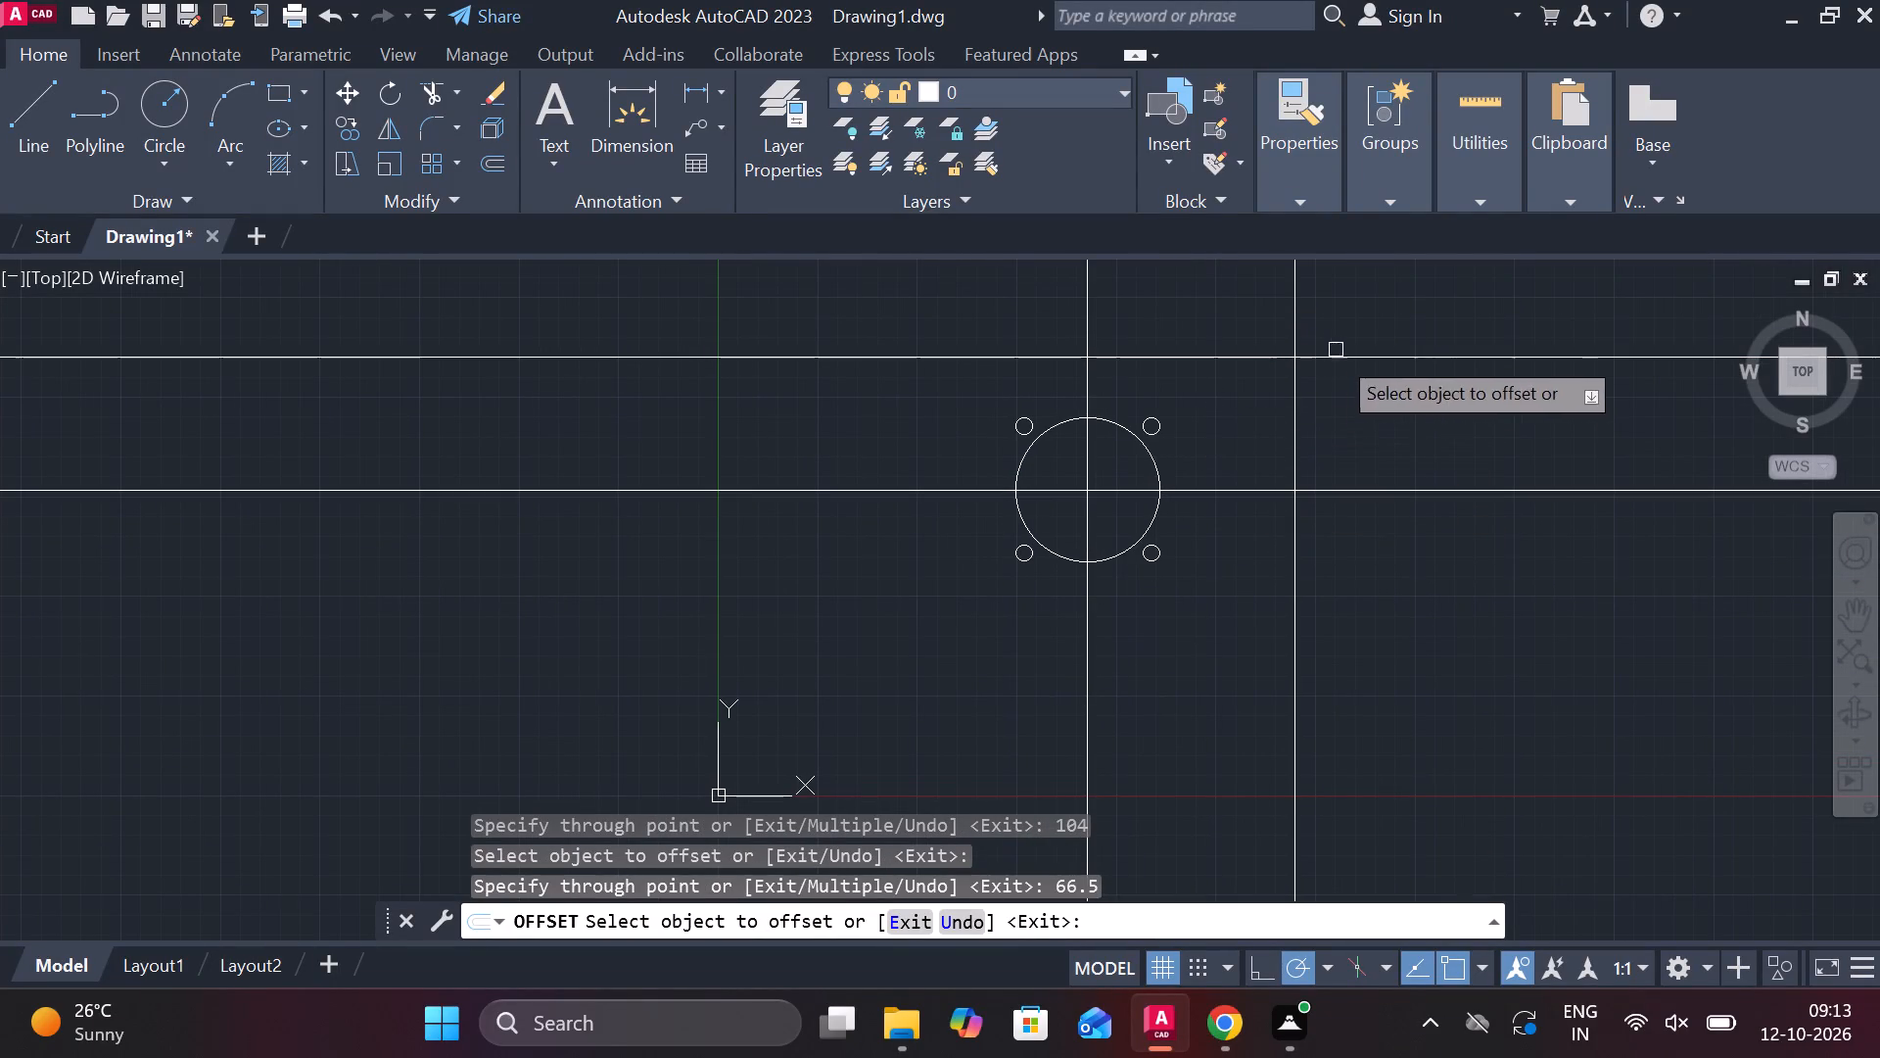
{"action": "left_click", "coordinate": [1082, 332]}
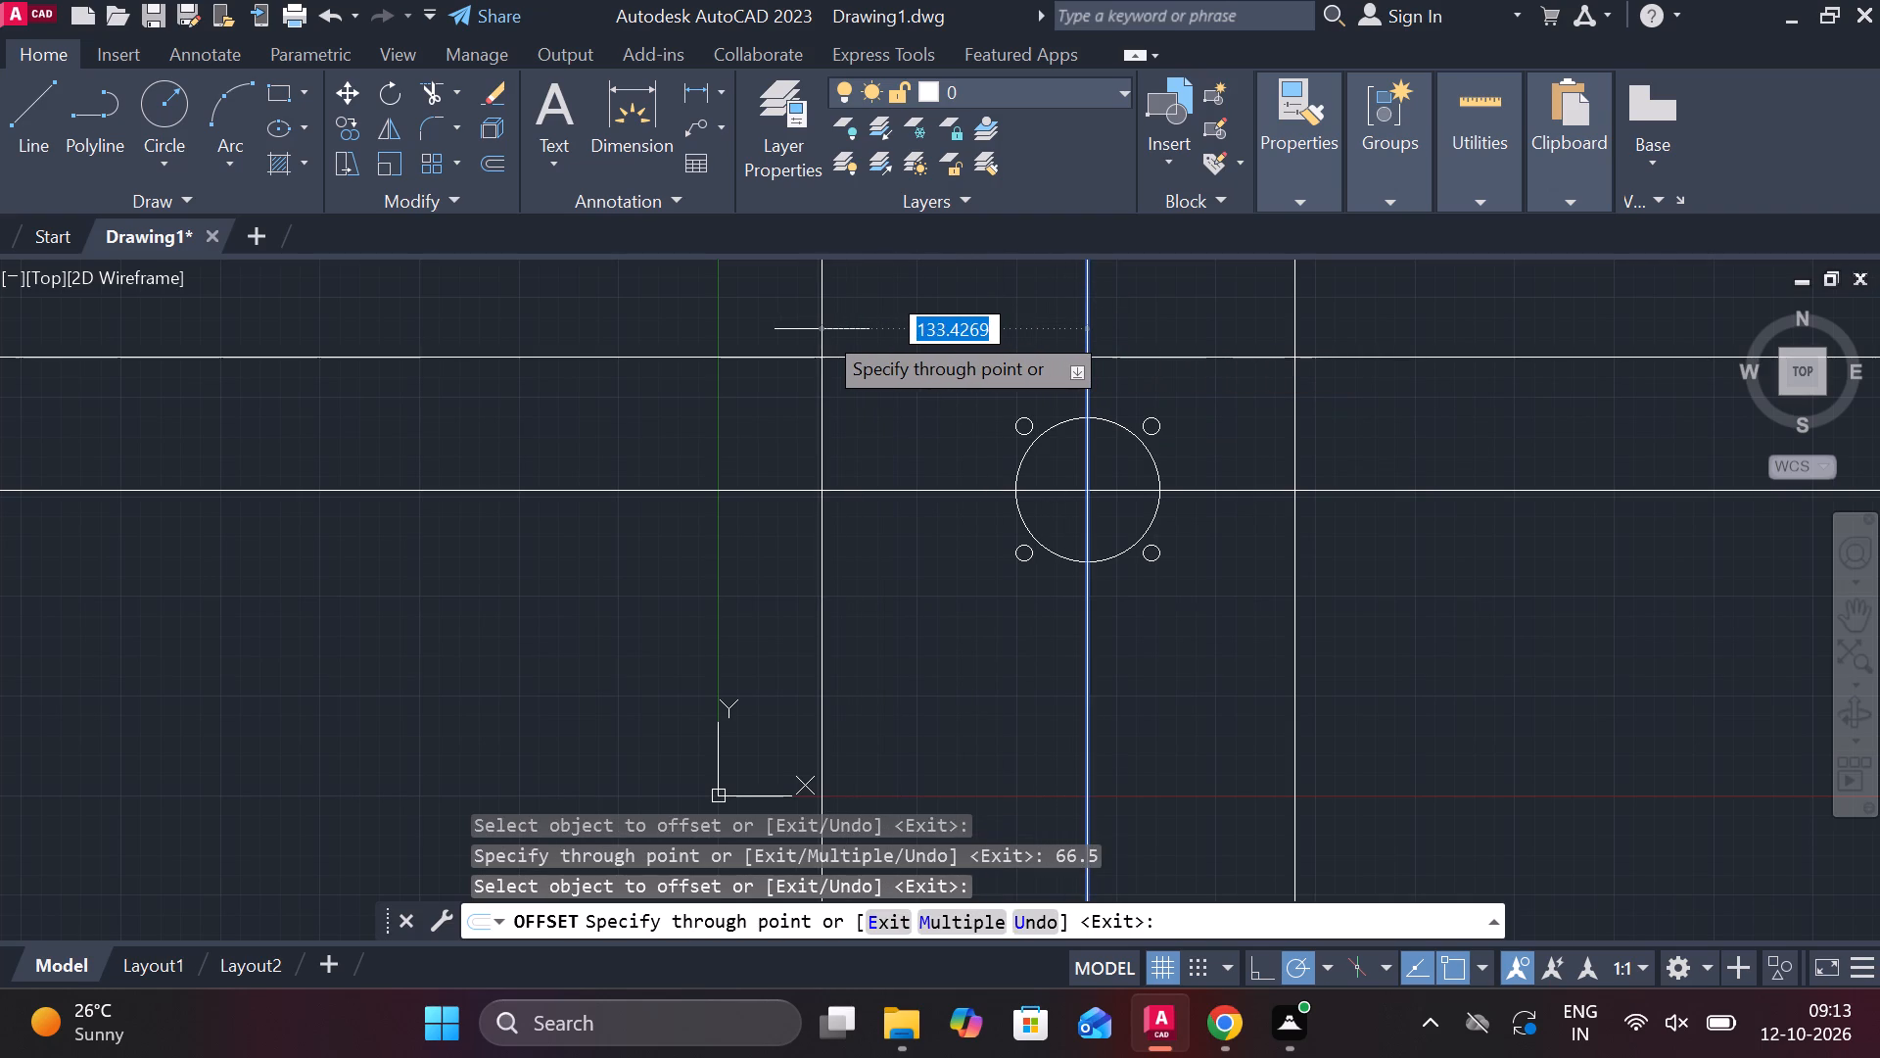
{"action": "type", "text": "10"}
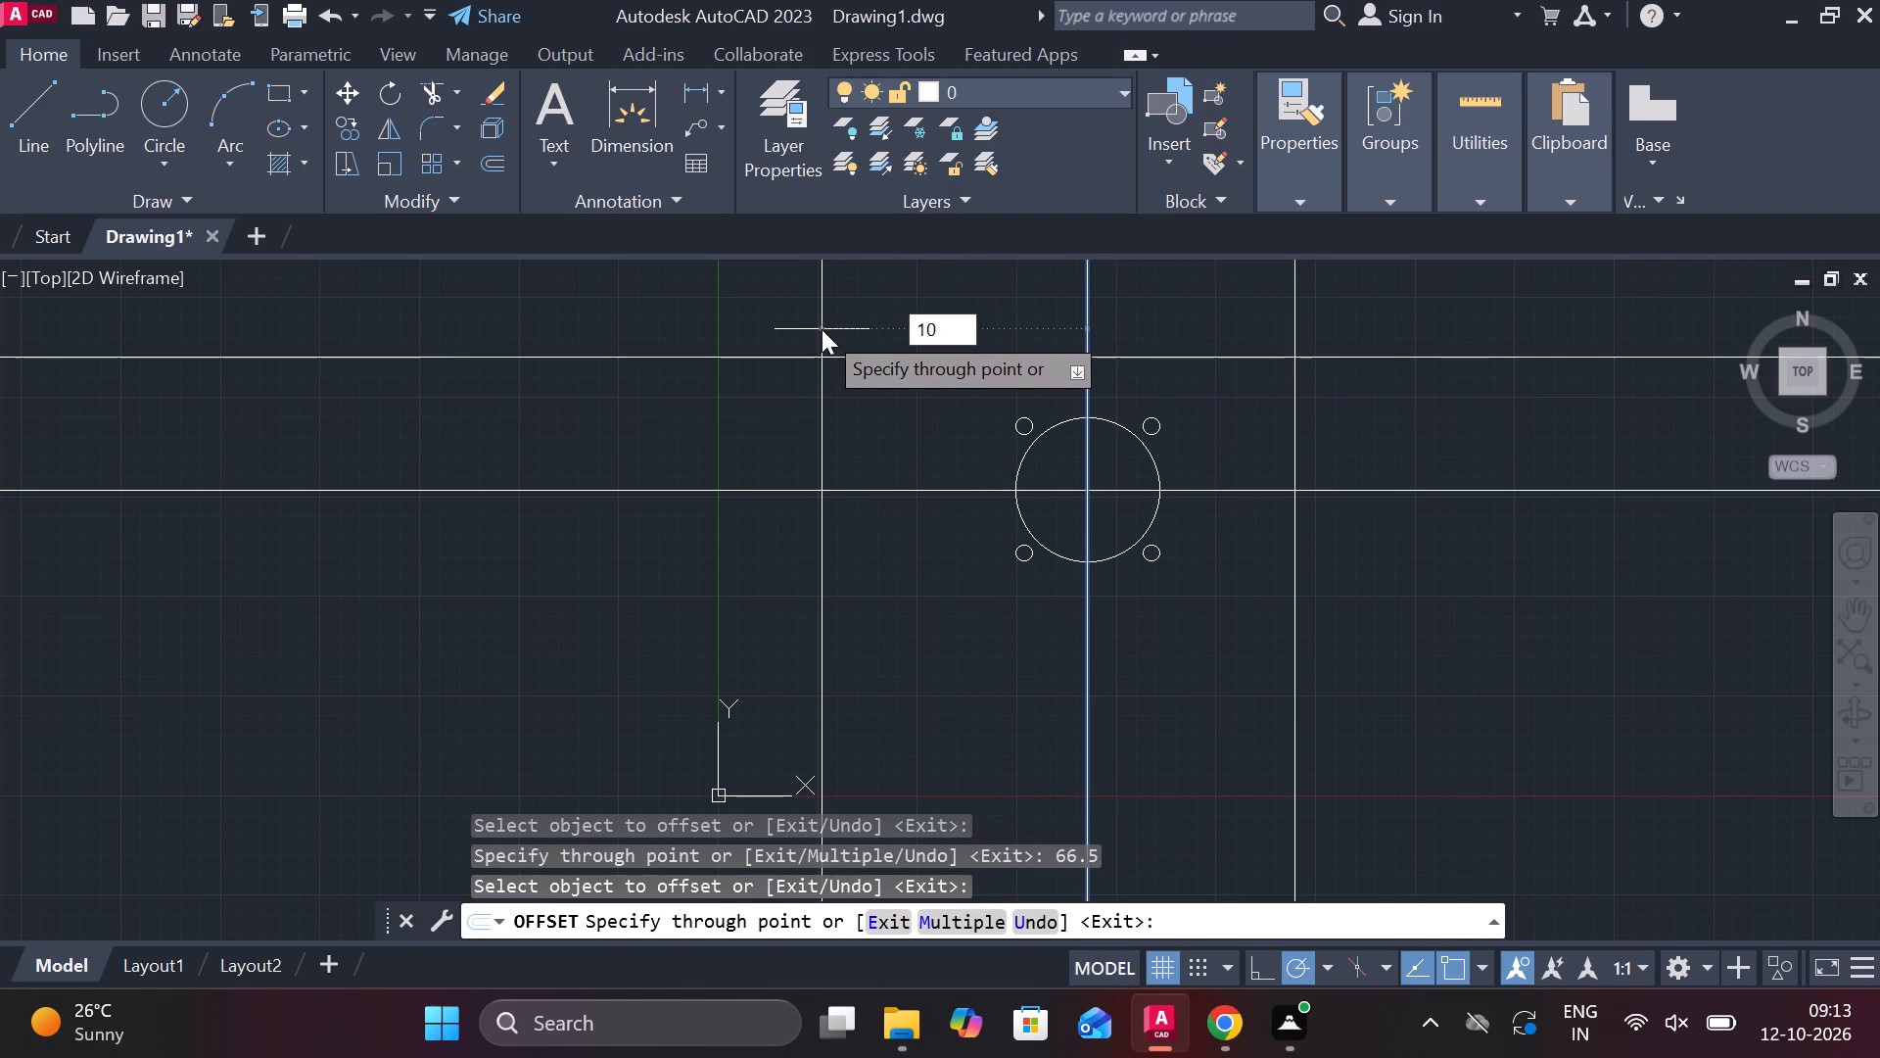
{"action": "type", "text": "4"}
{"action": "key", "text": "space"}
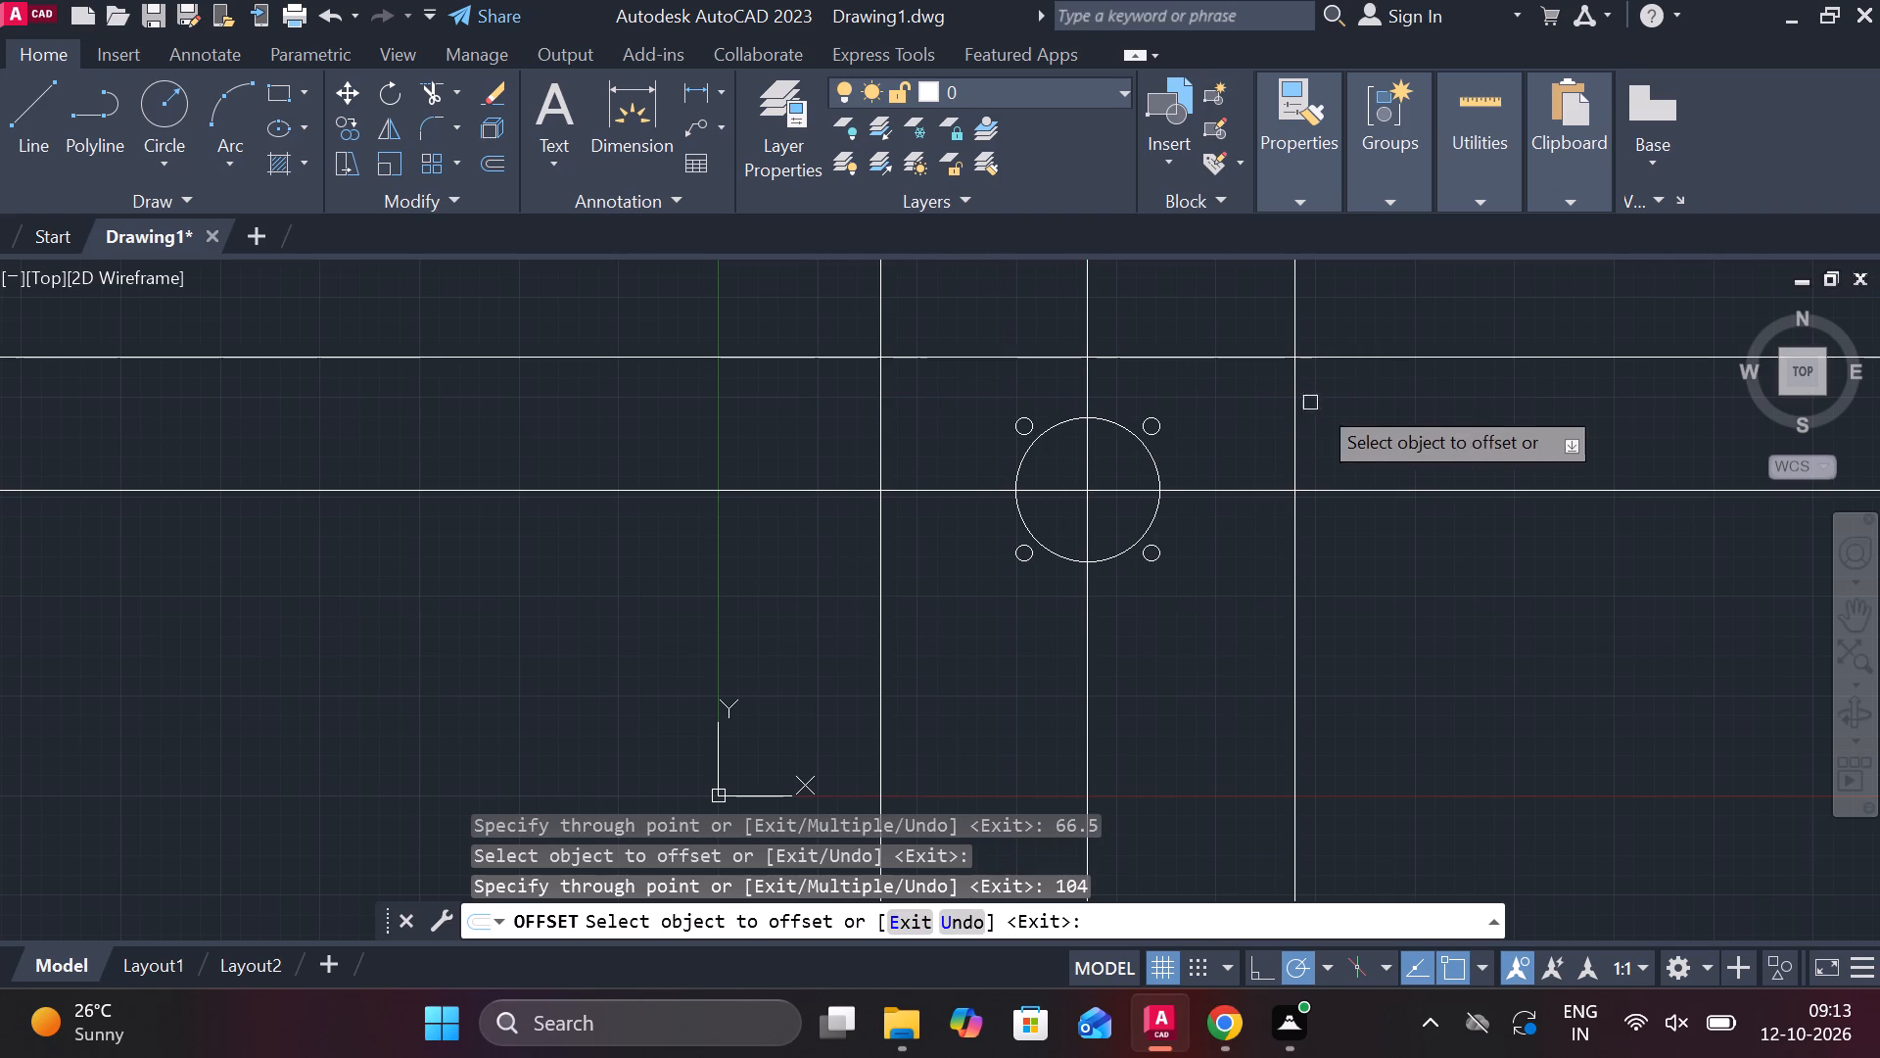
{"action": "scroll", "coordinate": [1381, 390], "scroll_direction": "up", "scroll_amount": 1}
{"action": "middle_click_drag", "start_coordinate": [1336, 395], "coordinate": [1333, 535]}
{"action": "key", "text": "Escape"}
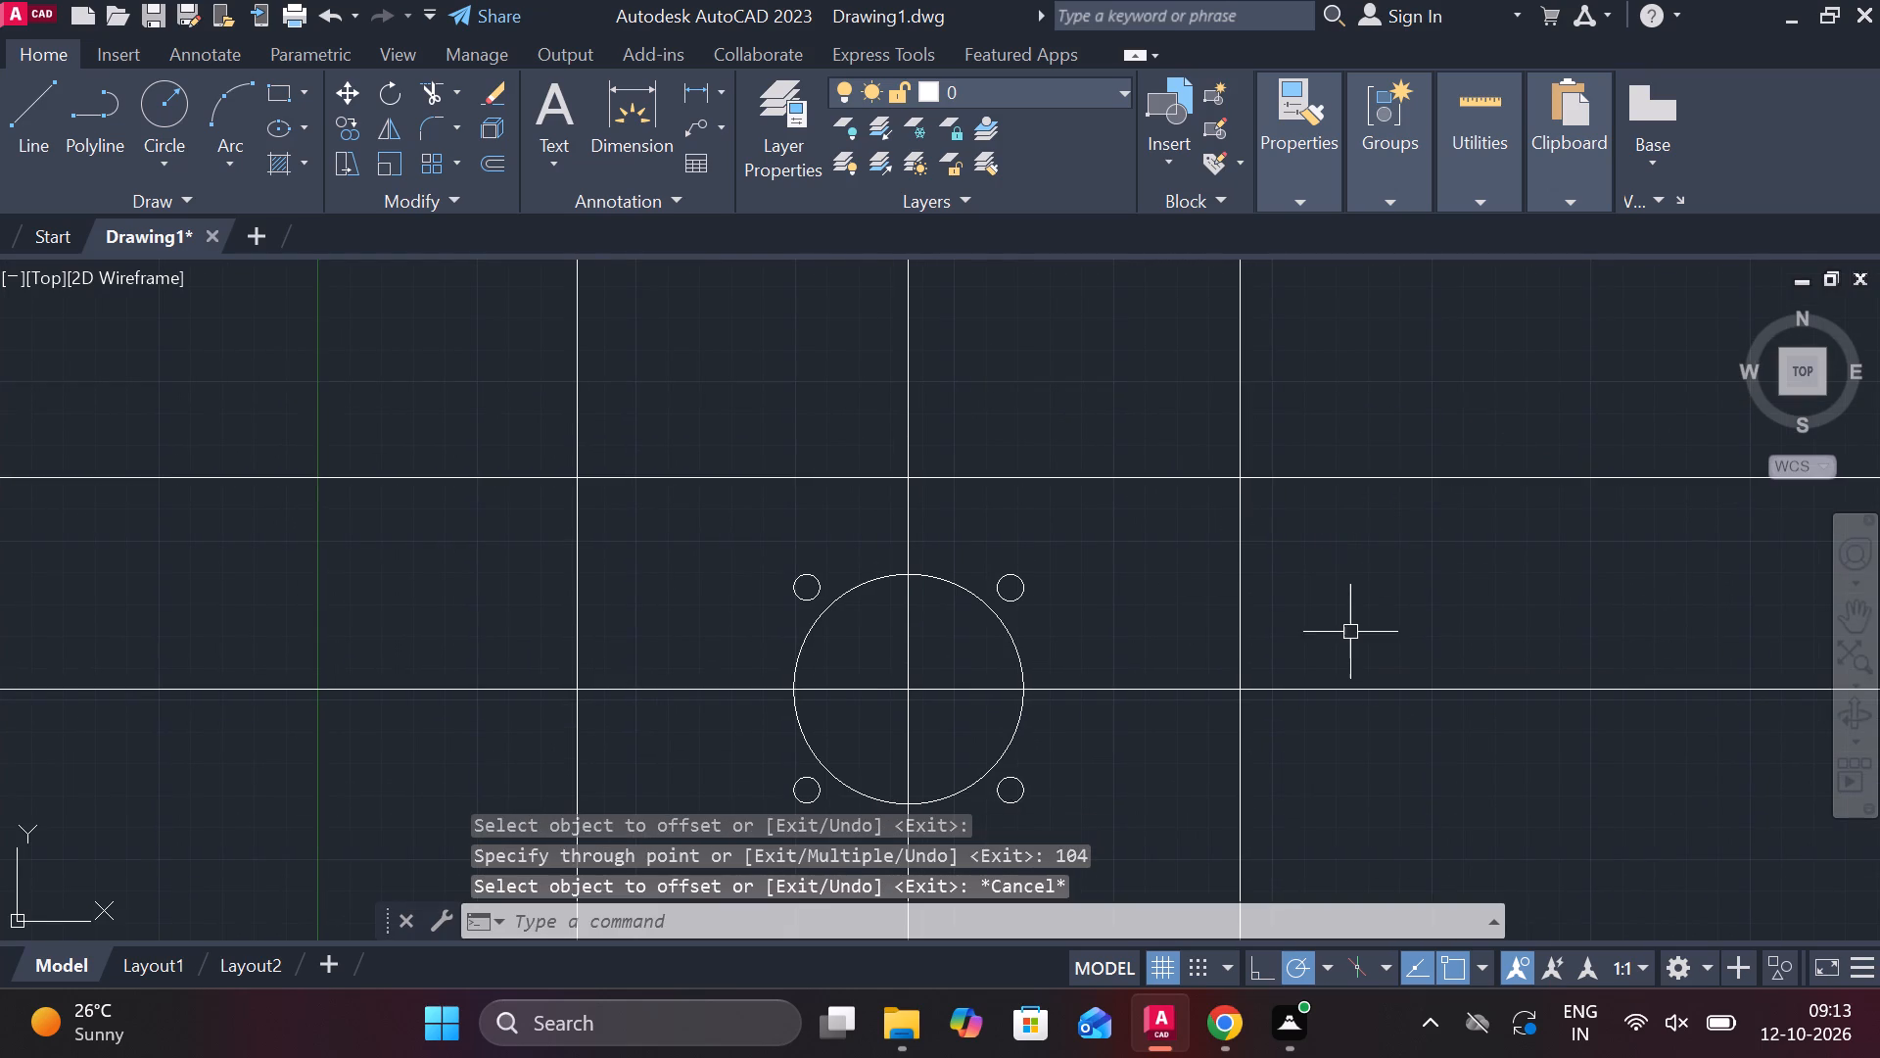
Draw concentric circles of radius 14 and diameter 10 at the upper-right intersection of the 104 and 66.5 offset lines.
{"action": "key", "text": "c"}
{"action": "key", "text": "space"}
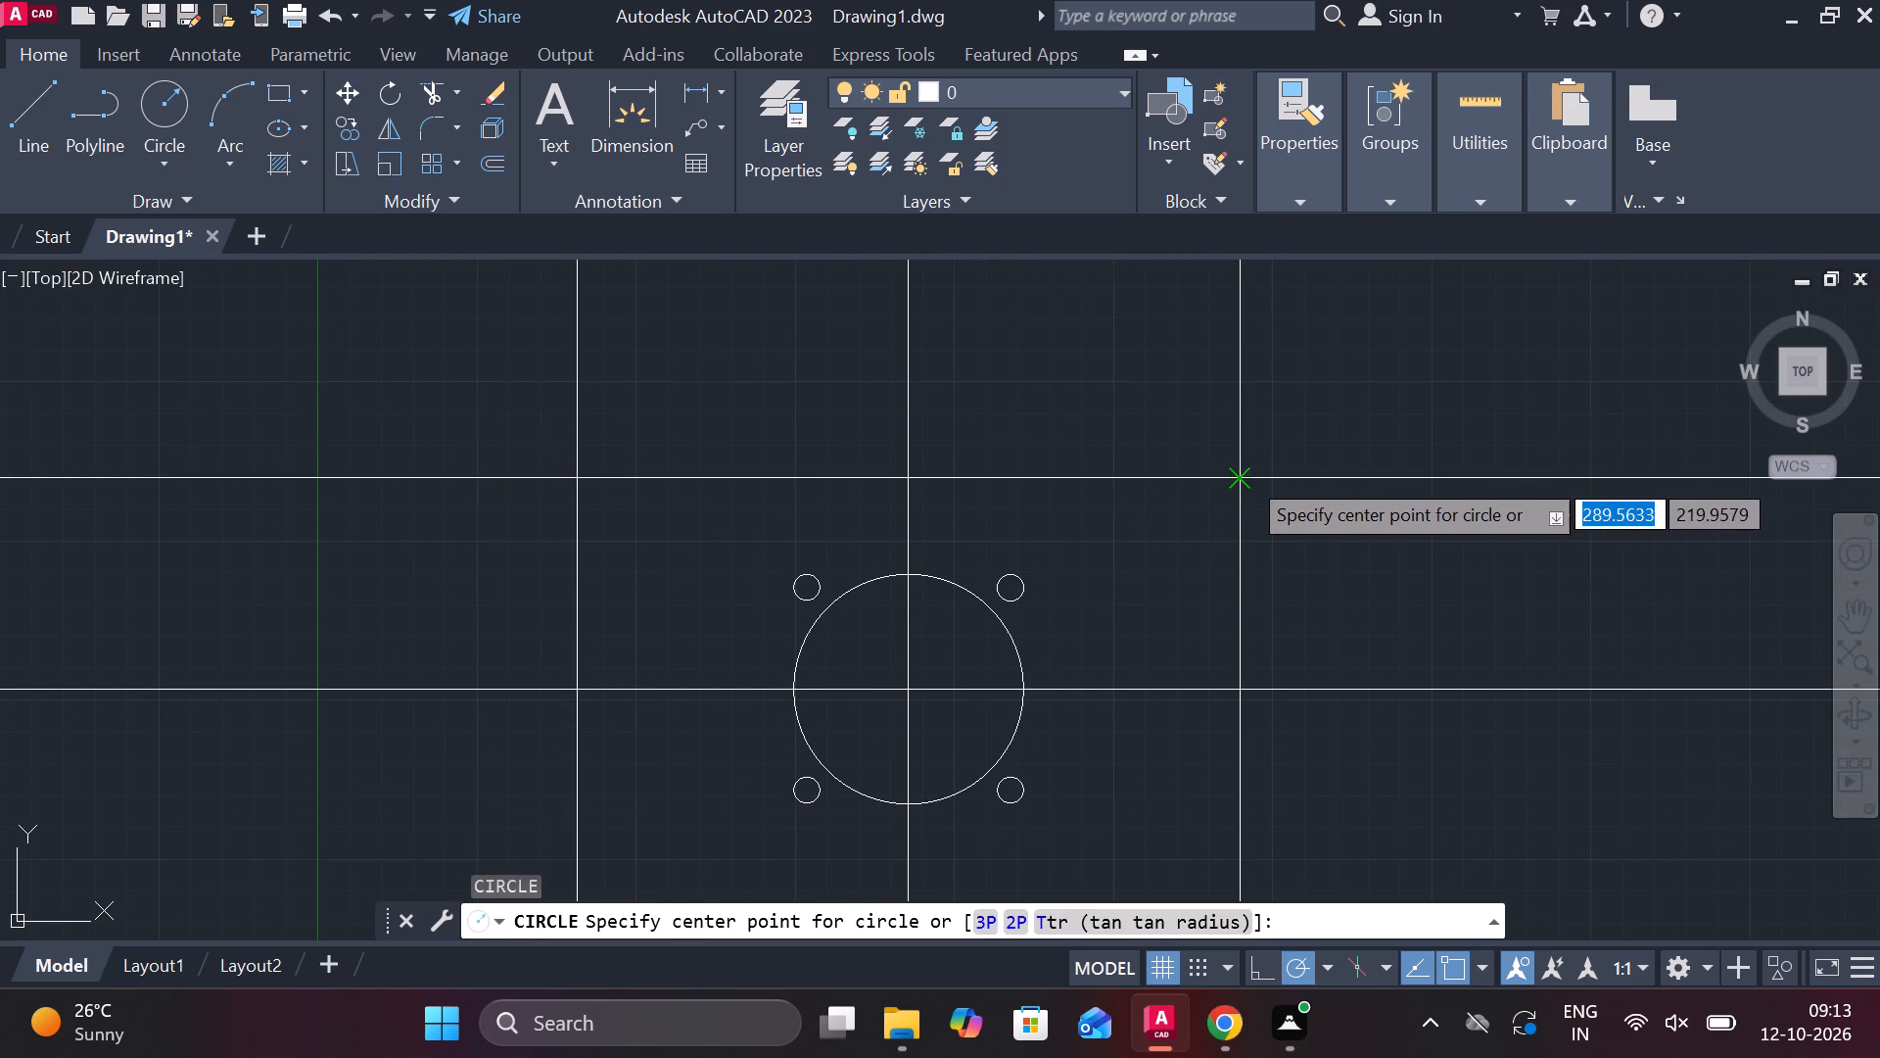
{"action": "left_click", "coordinate": [1245, 475]}
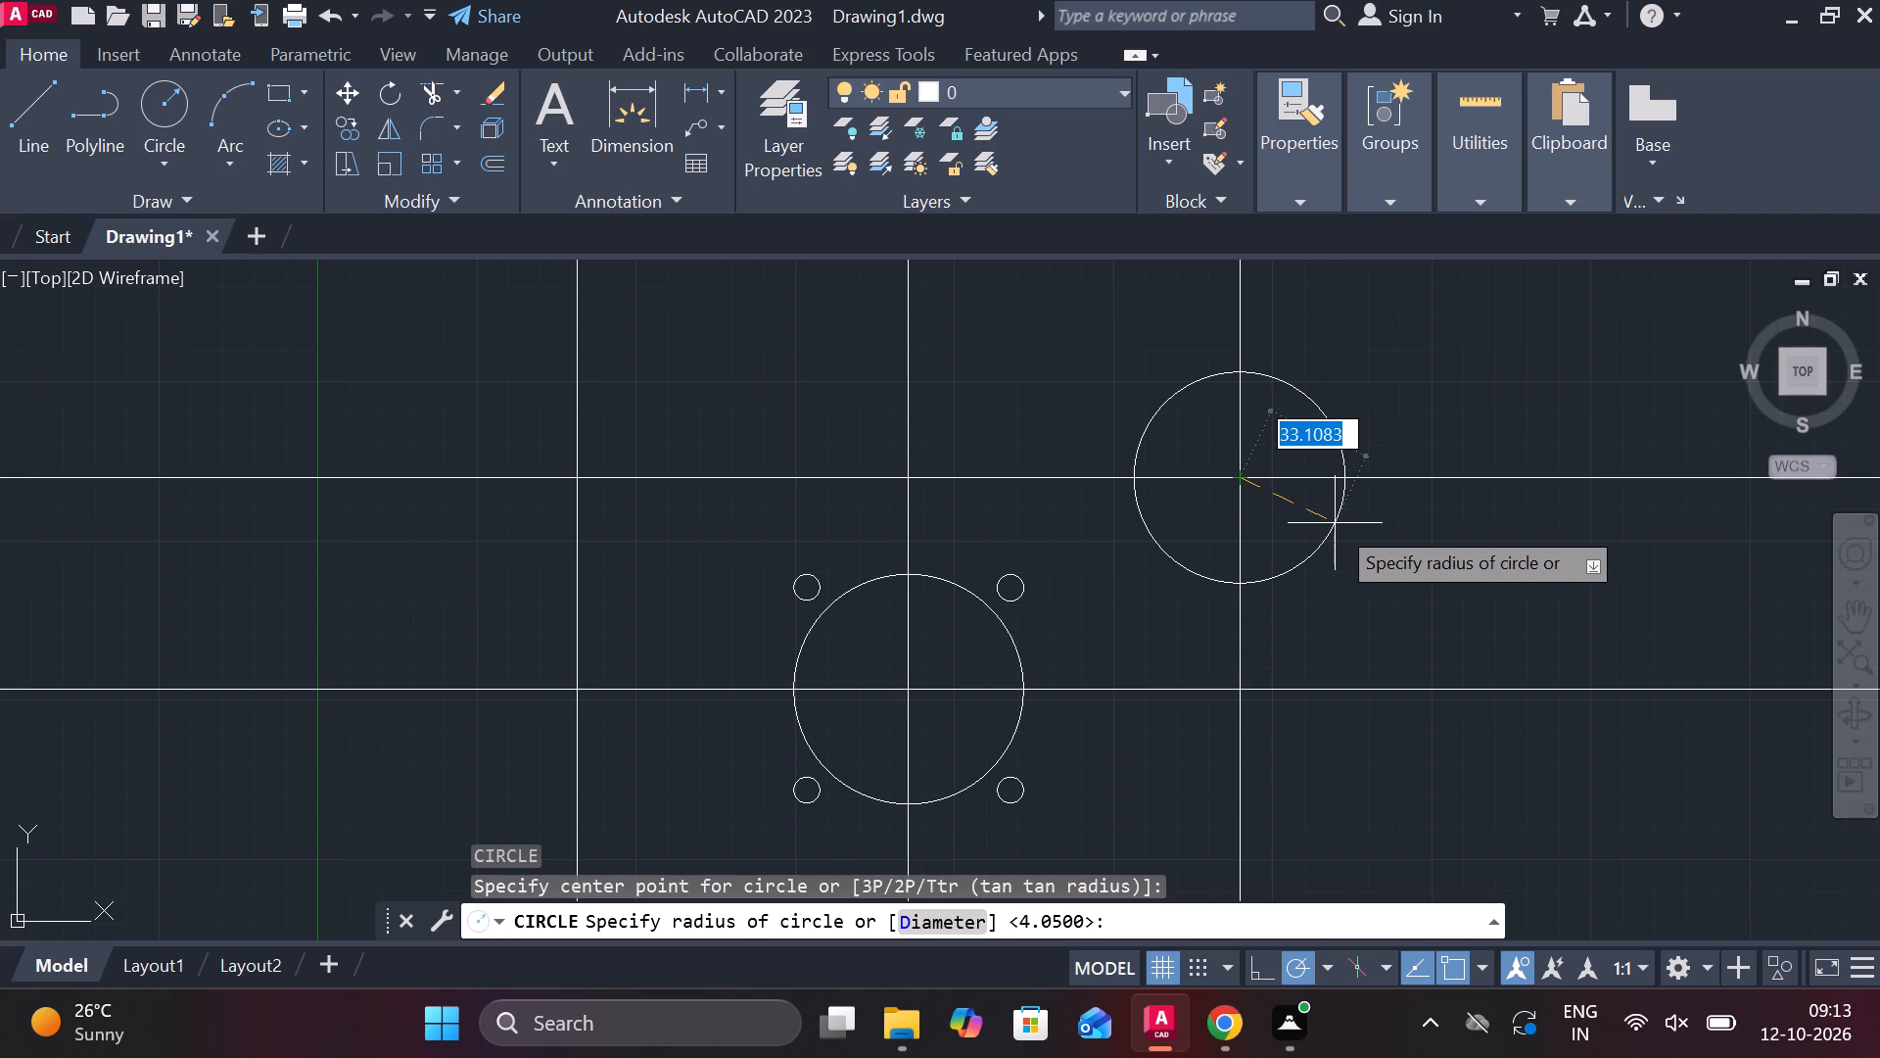
{"action": "type", "text": "14"}
{"action": "key", "text": "space"}
{"action": "key", "text": "space"}
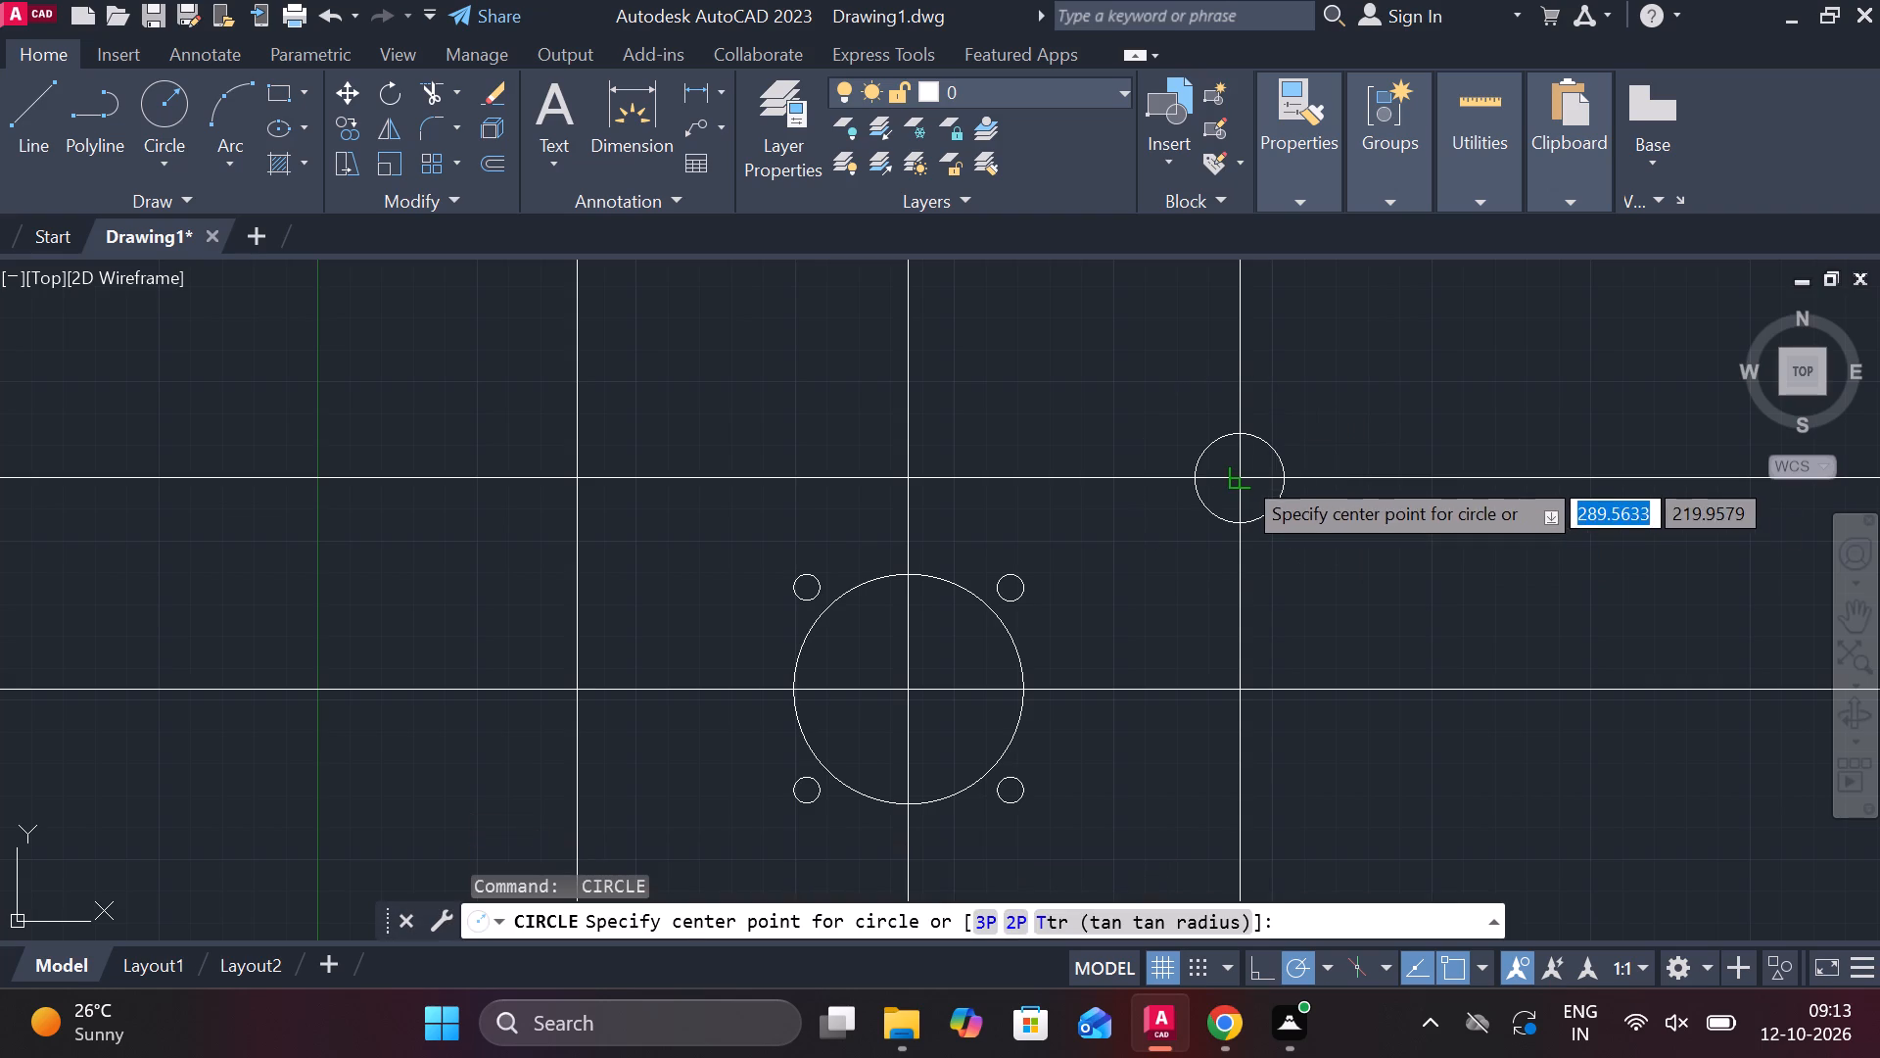
{"action": "left_click", "coordinate": [1241, 474]}
{"action": "type", "text": "d 10"}
{"action": "key", "text": "Return"}
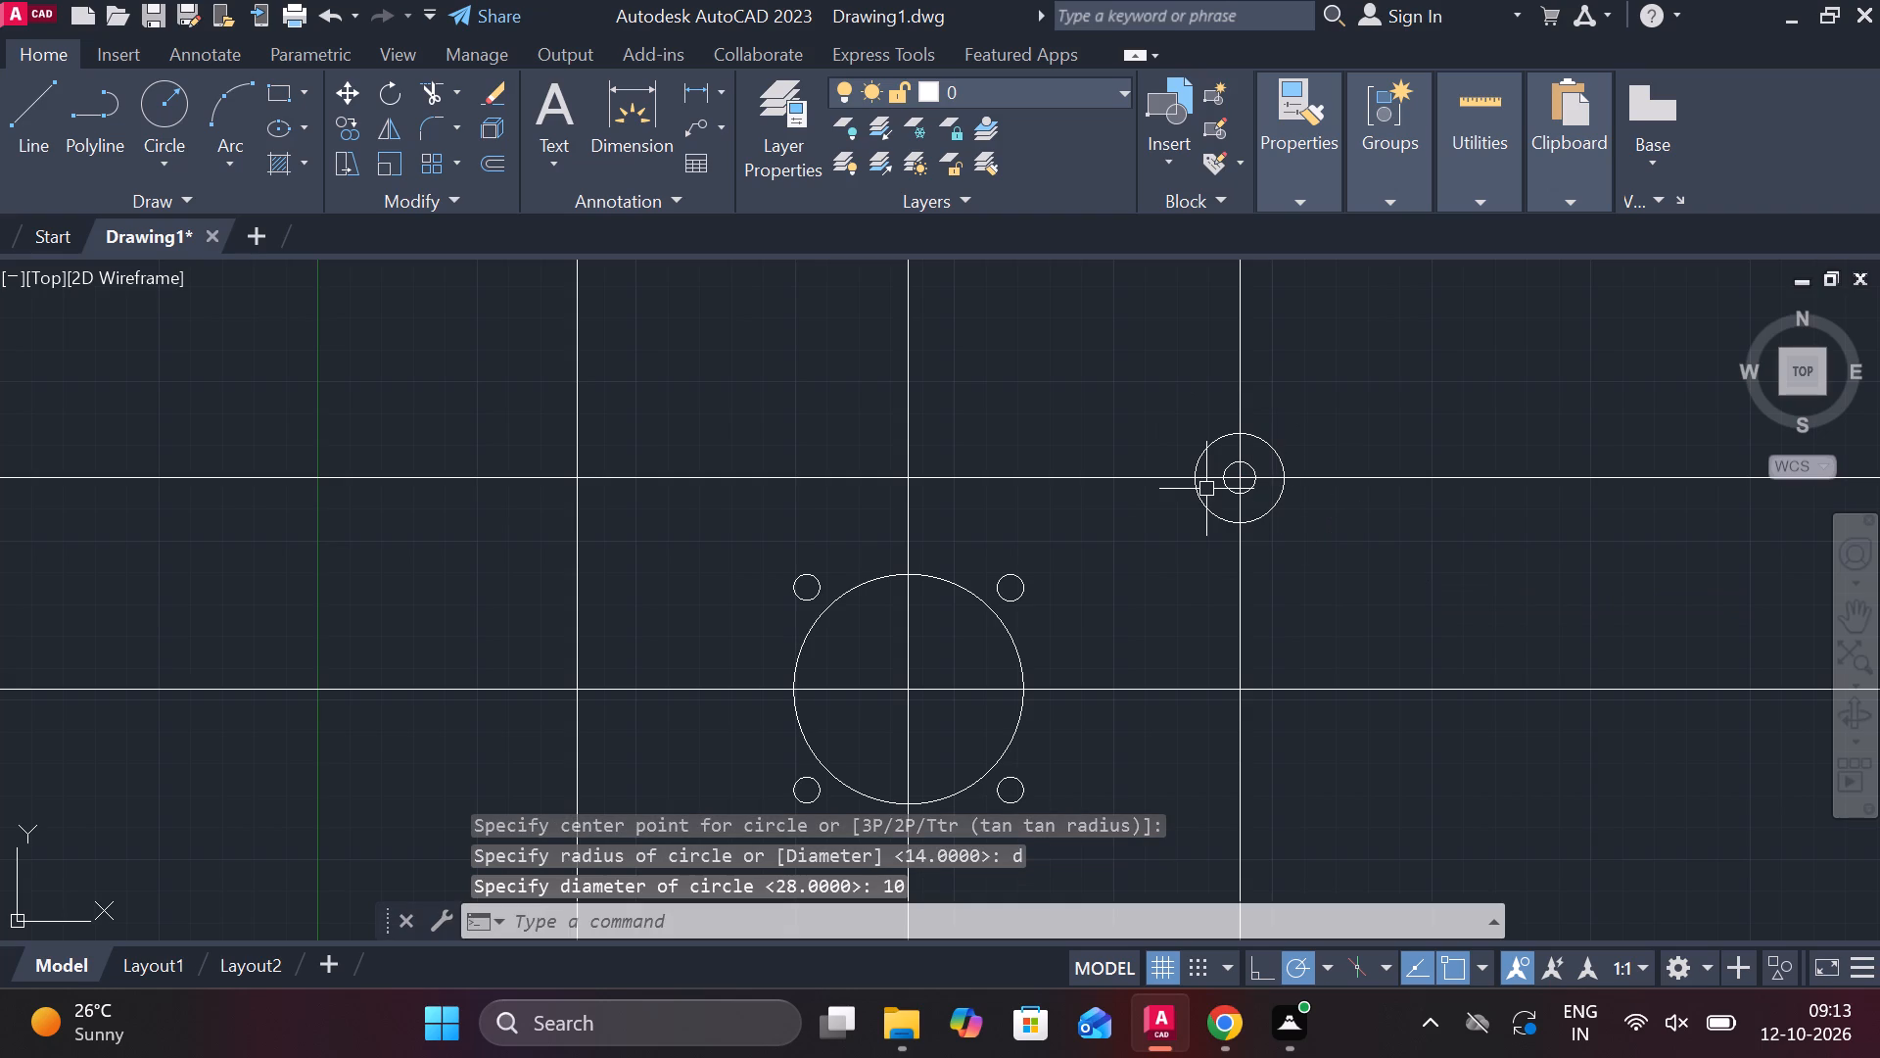
Draw concentric circles of radius 14 and diameter 10 at the upper-left intersection of the 104 and 66.5 offset lines.
{"action": "key", "text": "c"}
{"action": "key", "text": "space"}
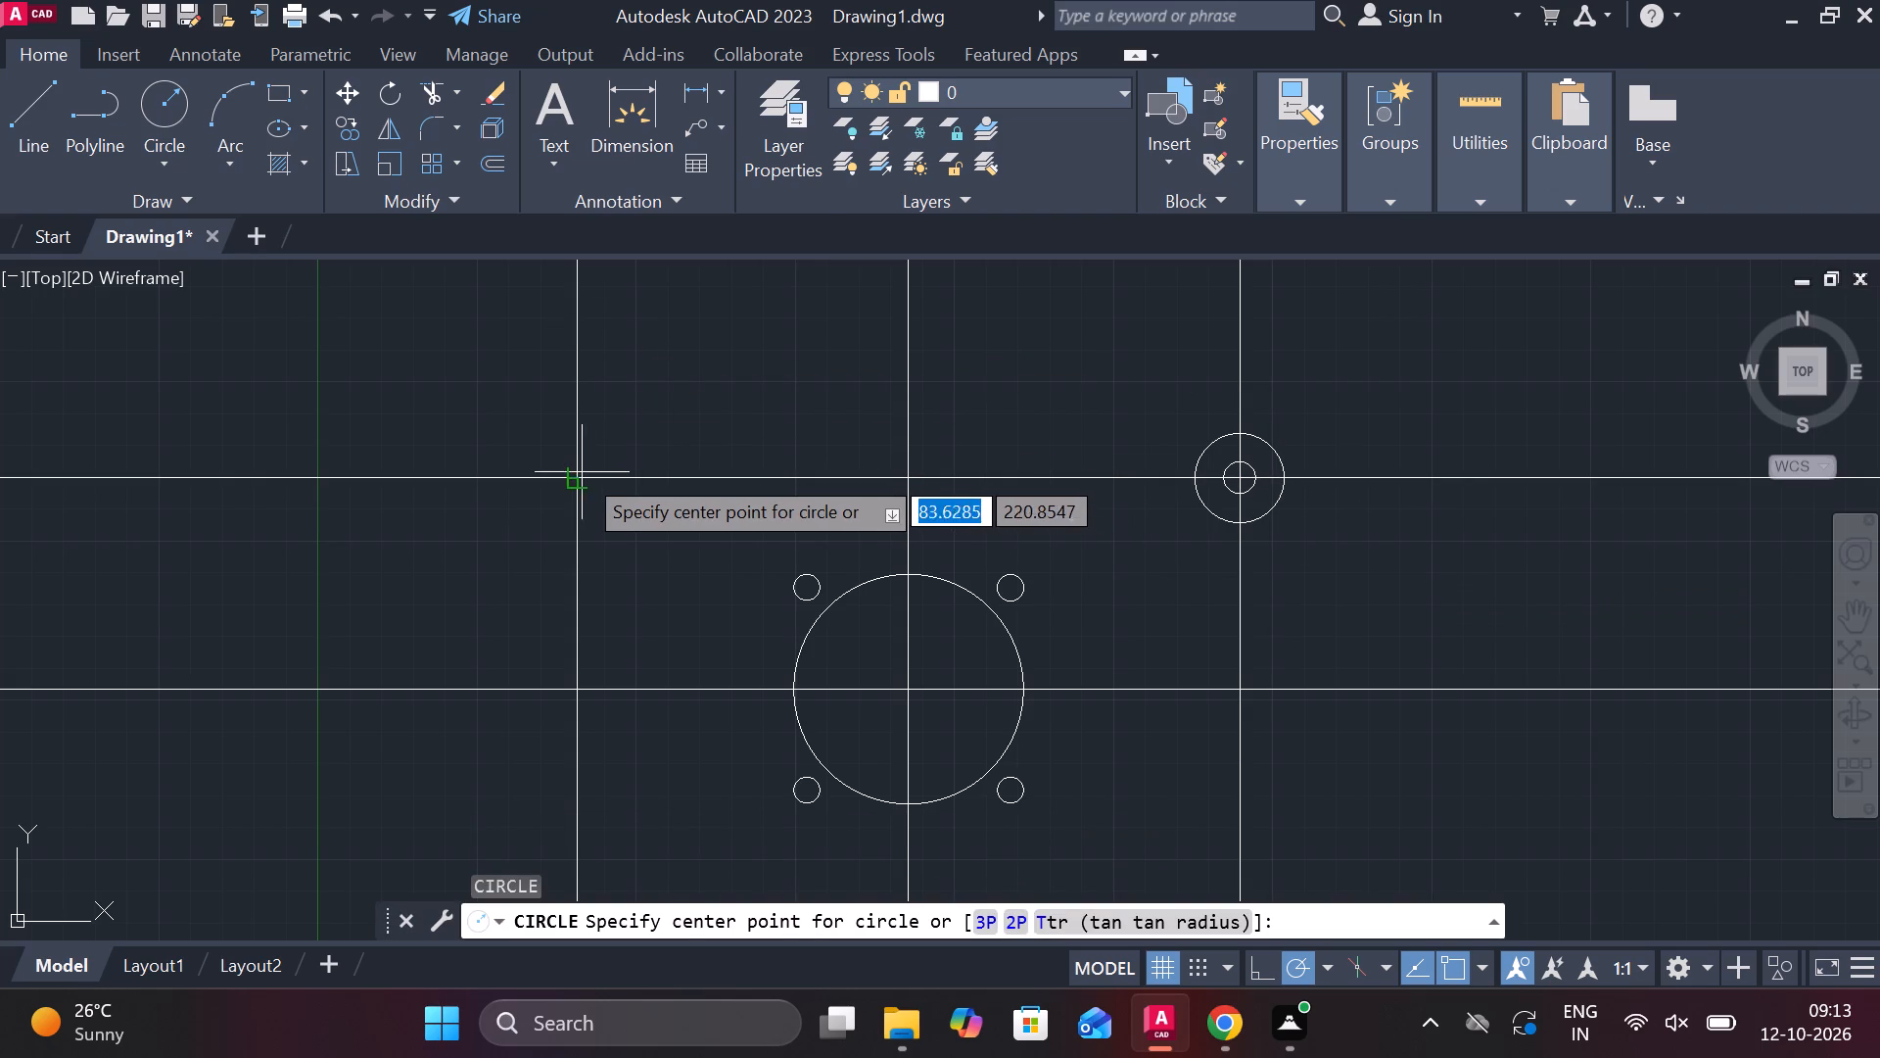
{"action": "left_click", "coordinate": [582, 472]}
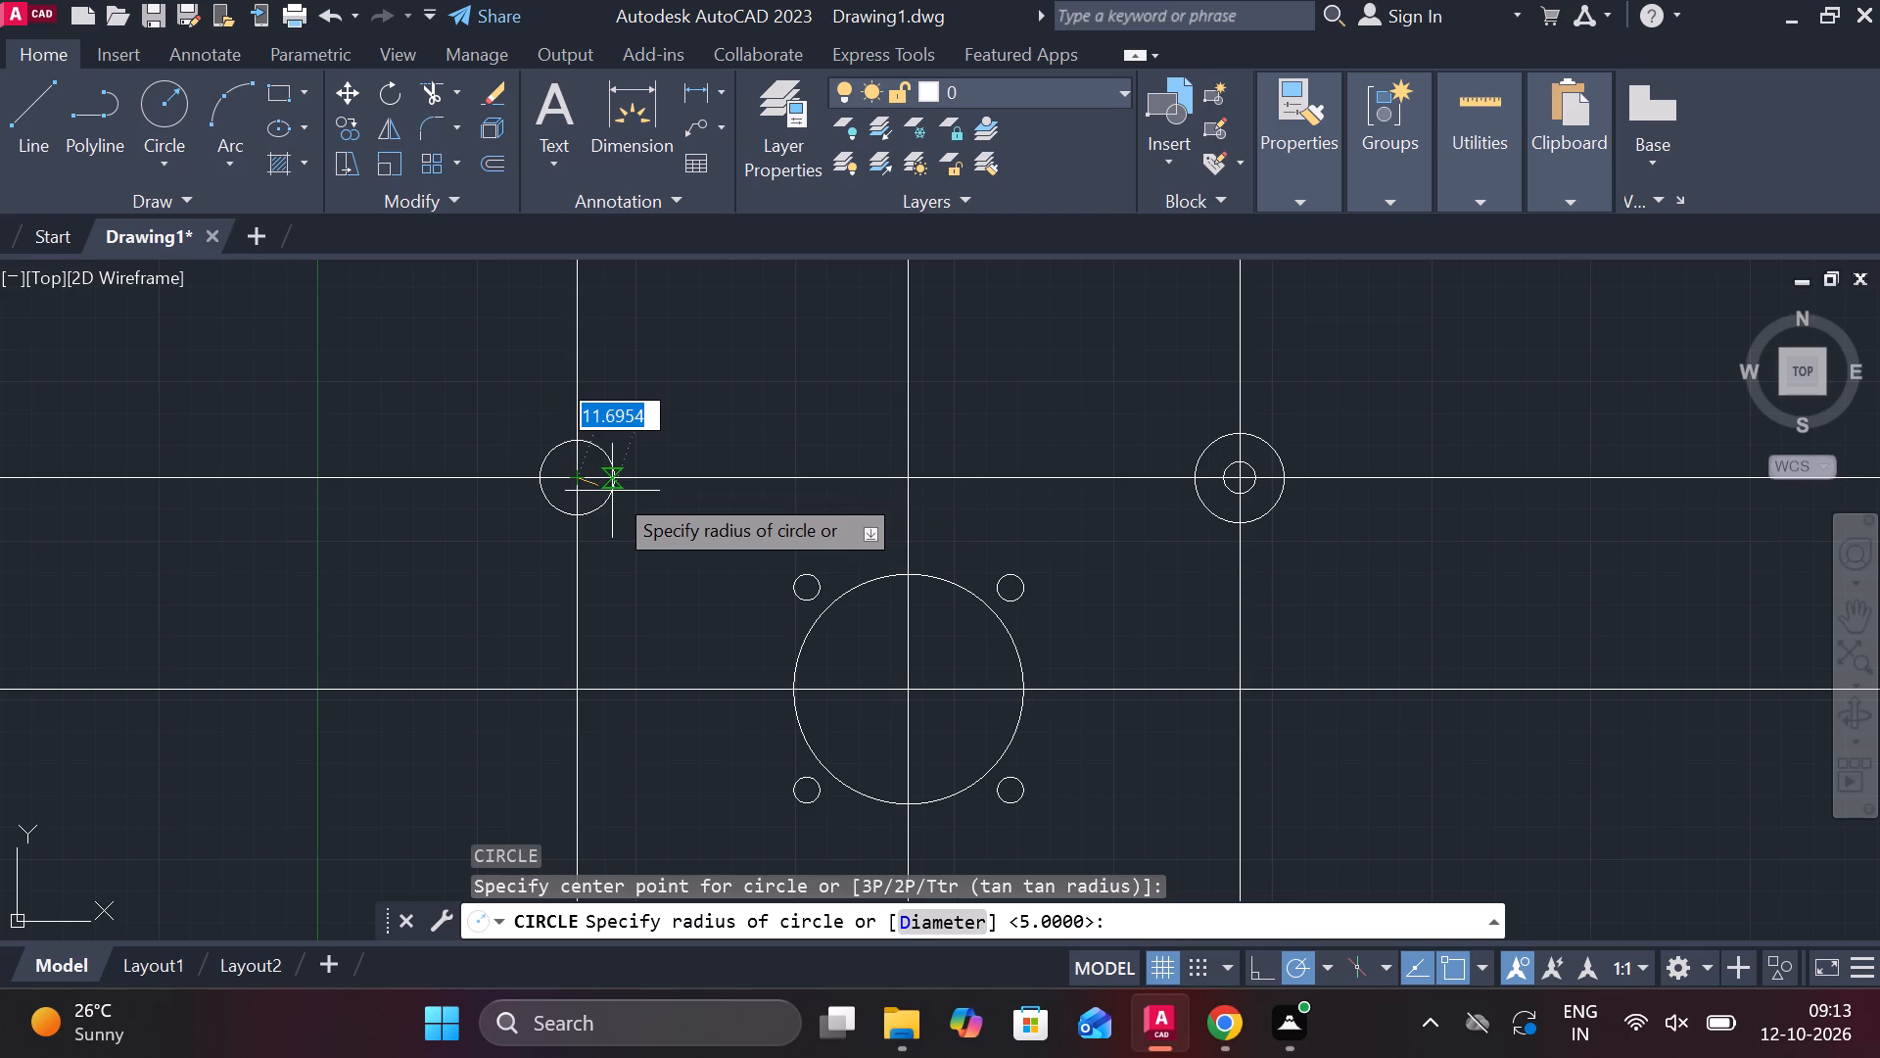
{"action": "type", "text": "14"}
{"action": "key", "text": "space"}
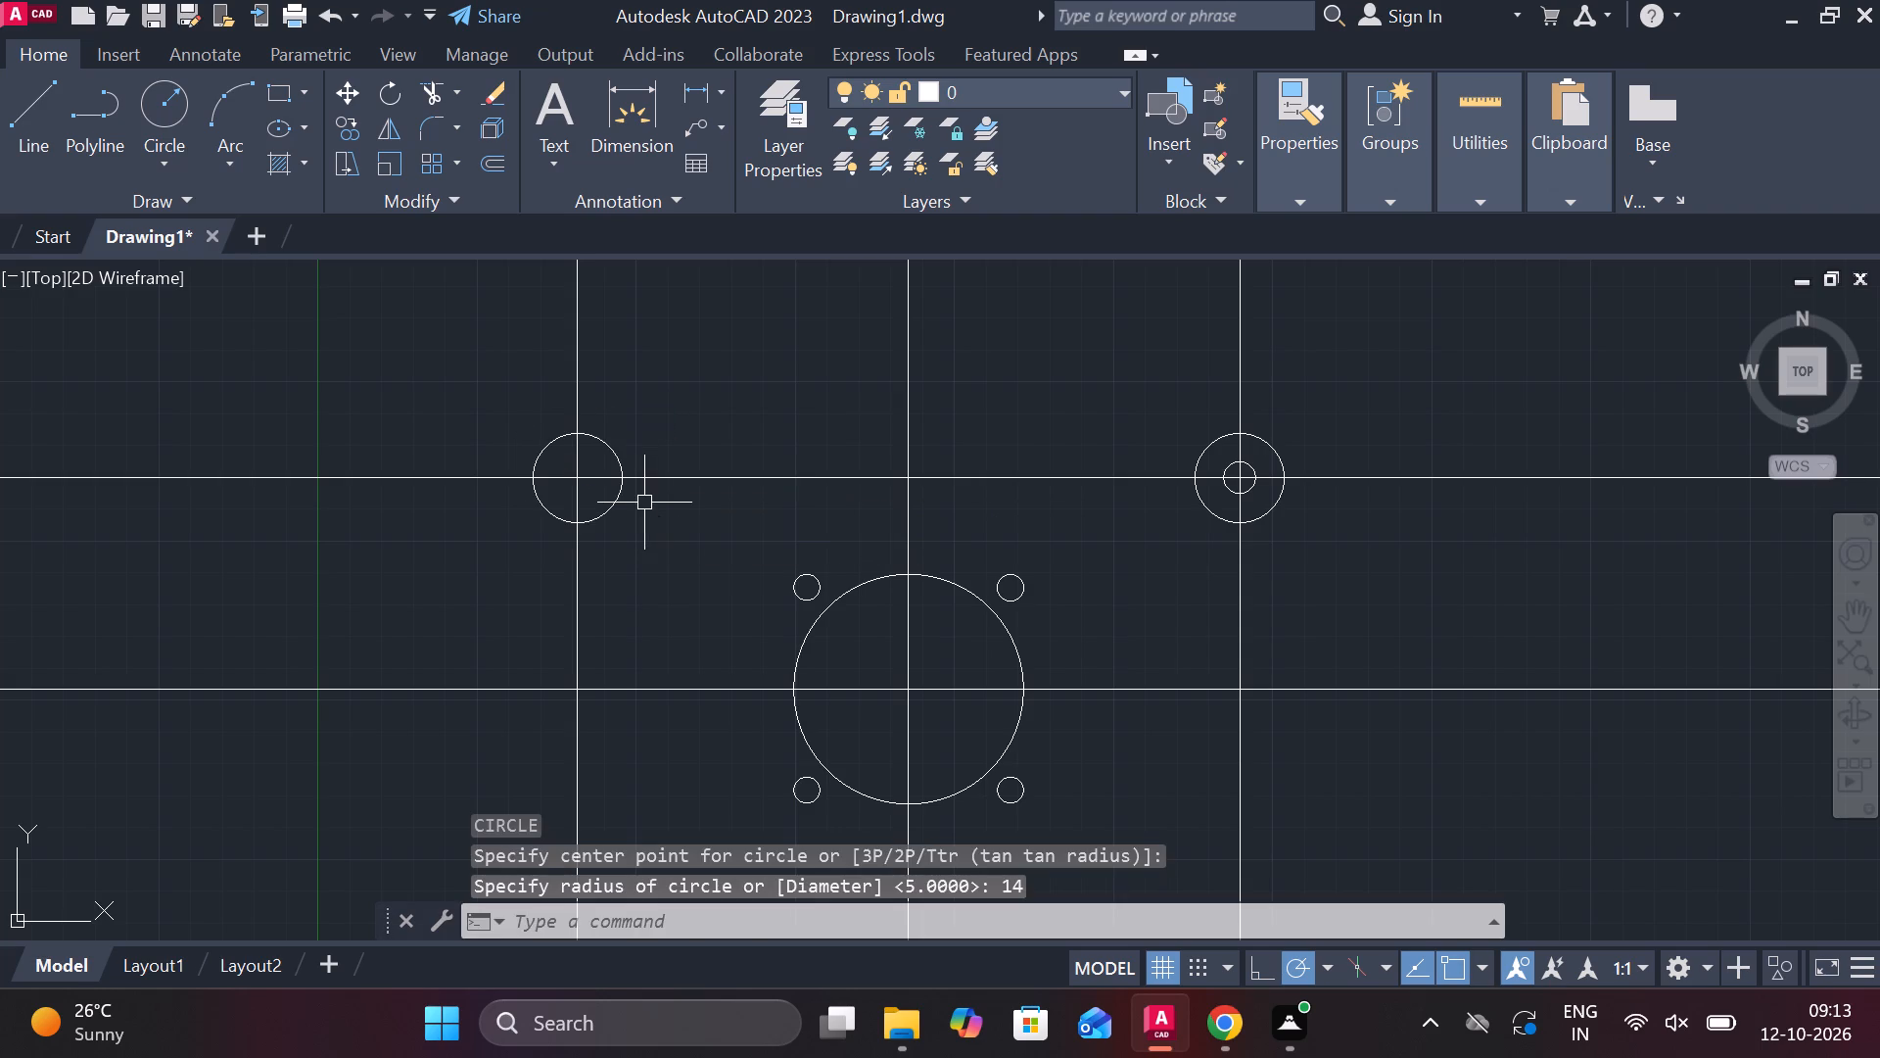
{"action": "type", "text": "c"}
{"action": "key", "text": "space"}
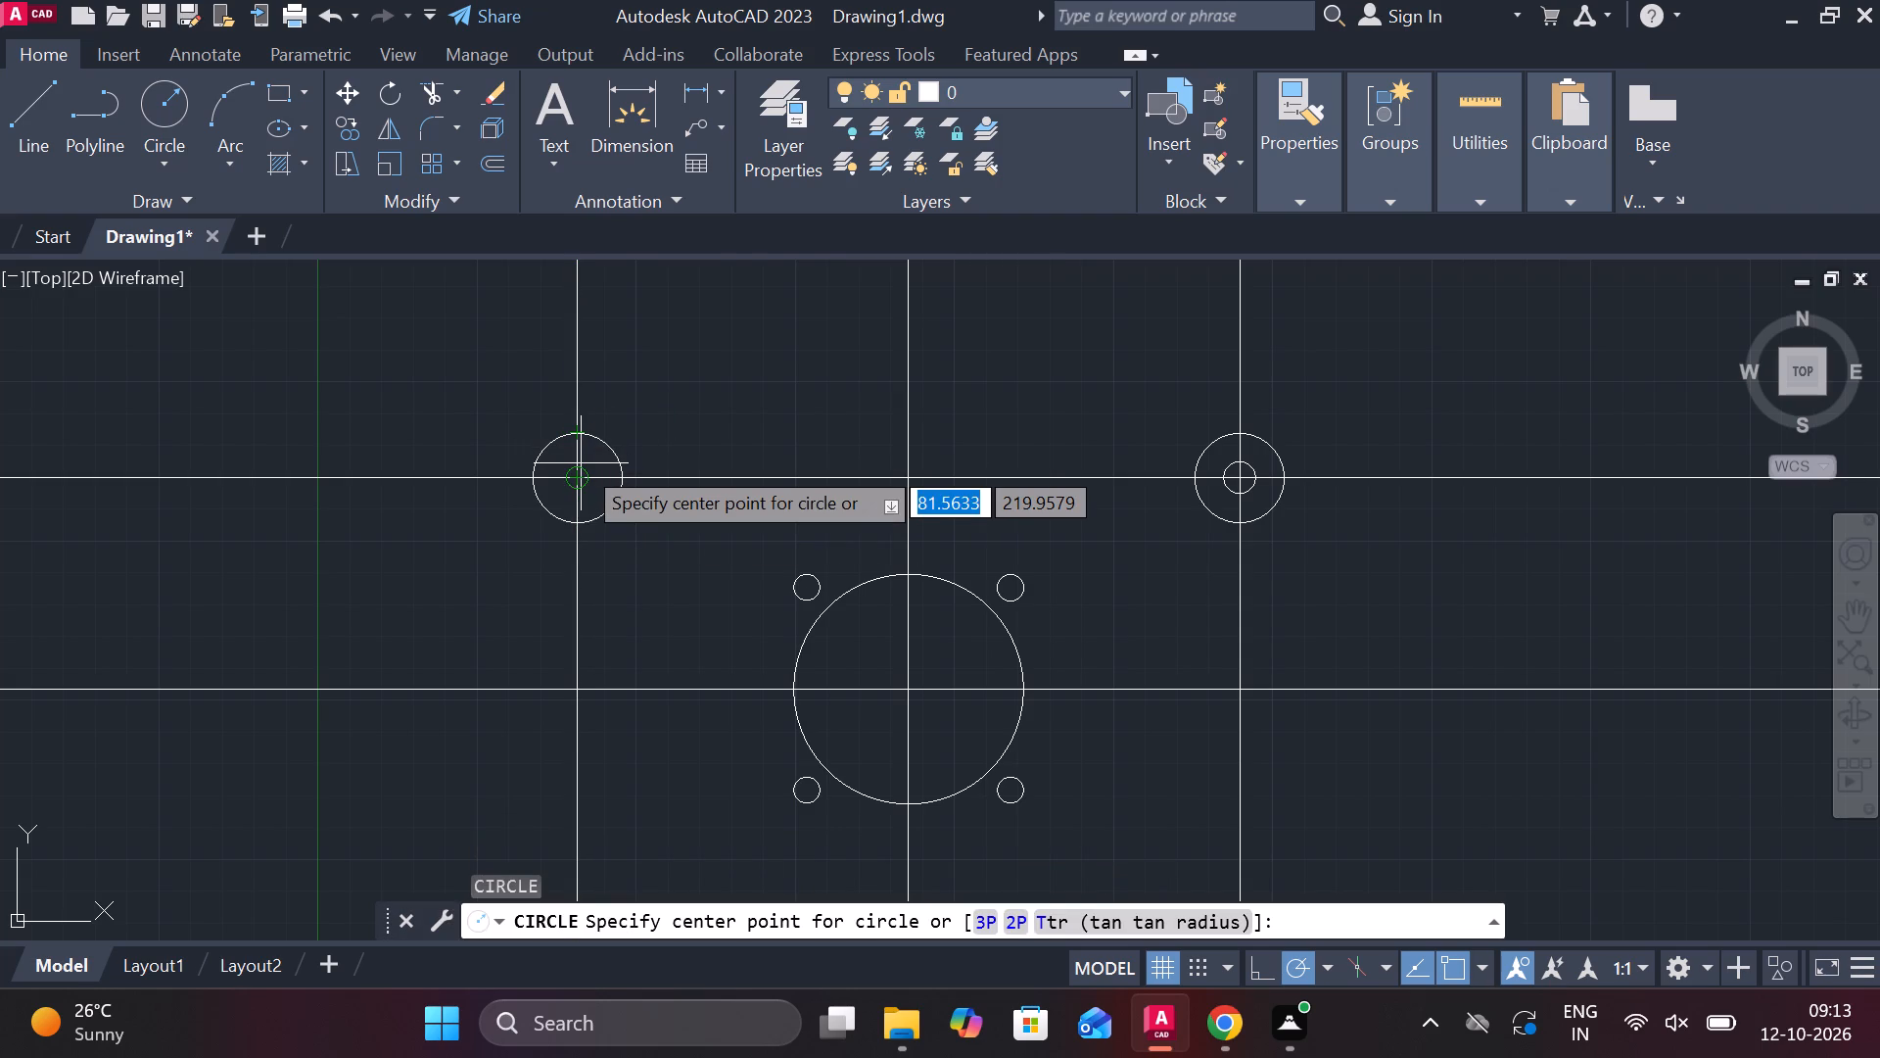
{"action": "scroll", "coordinate": [581, 463], "scroll_direction": "up", "scroll_amount": 2}
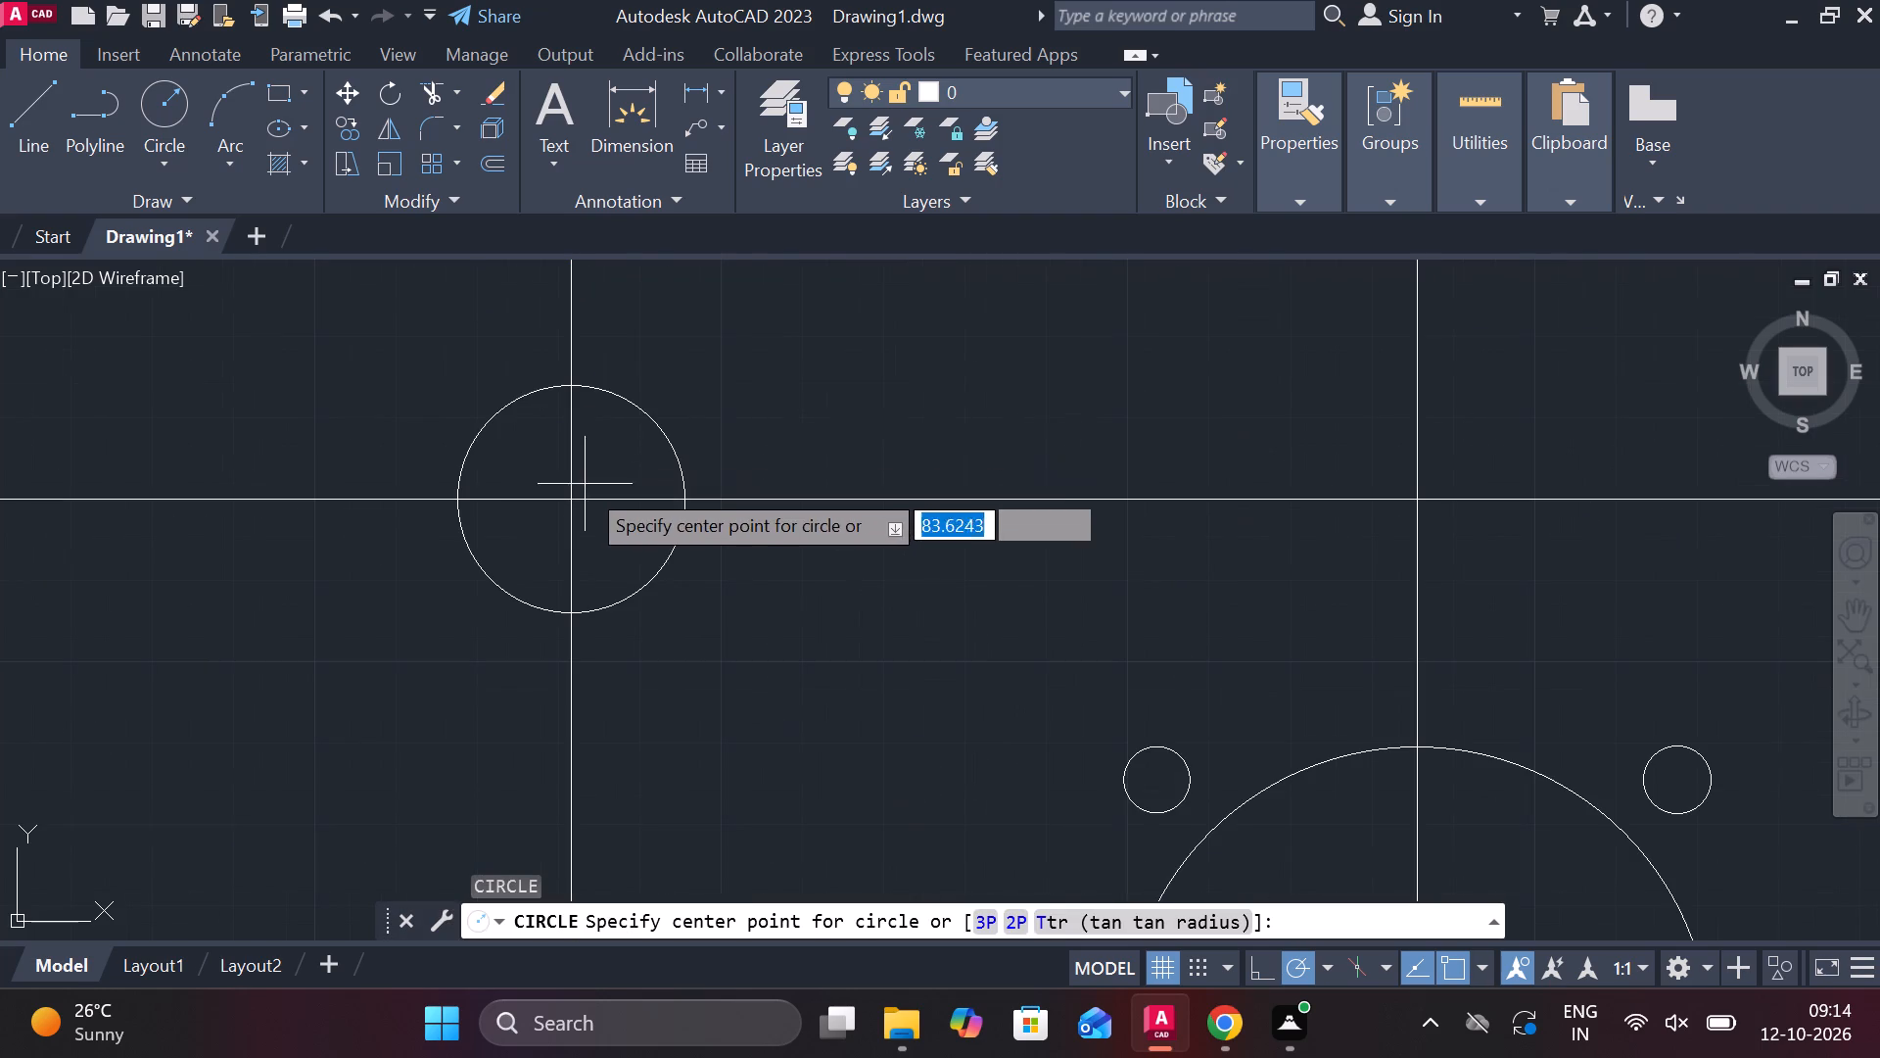
{"action": "left_click", "coordinate": [570, 499]}
{"action": "type", "text": "d"}
{"action": "key", "text": "space"}
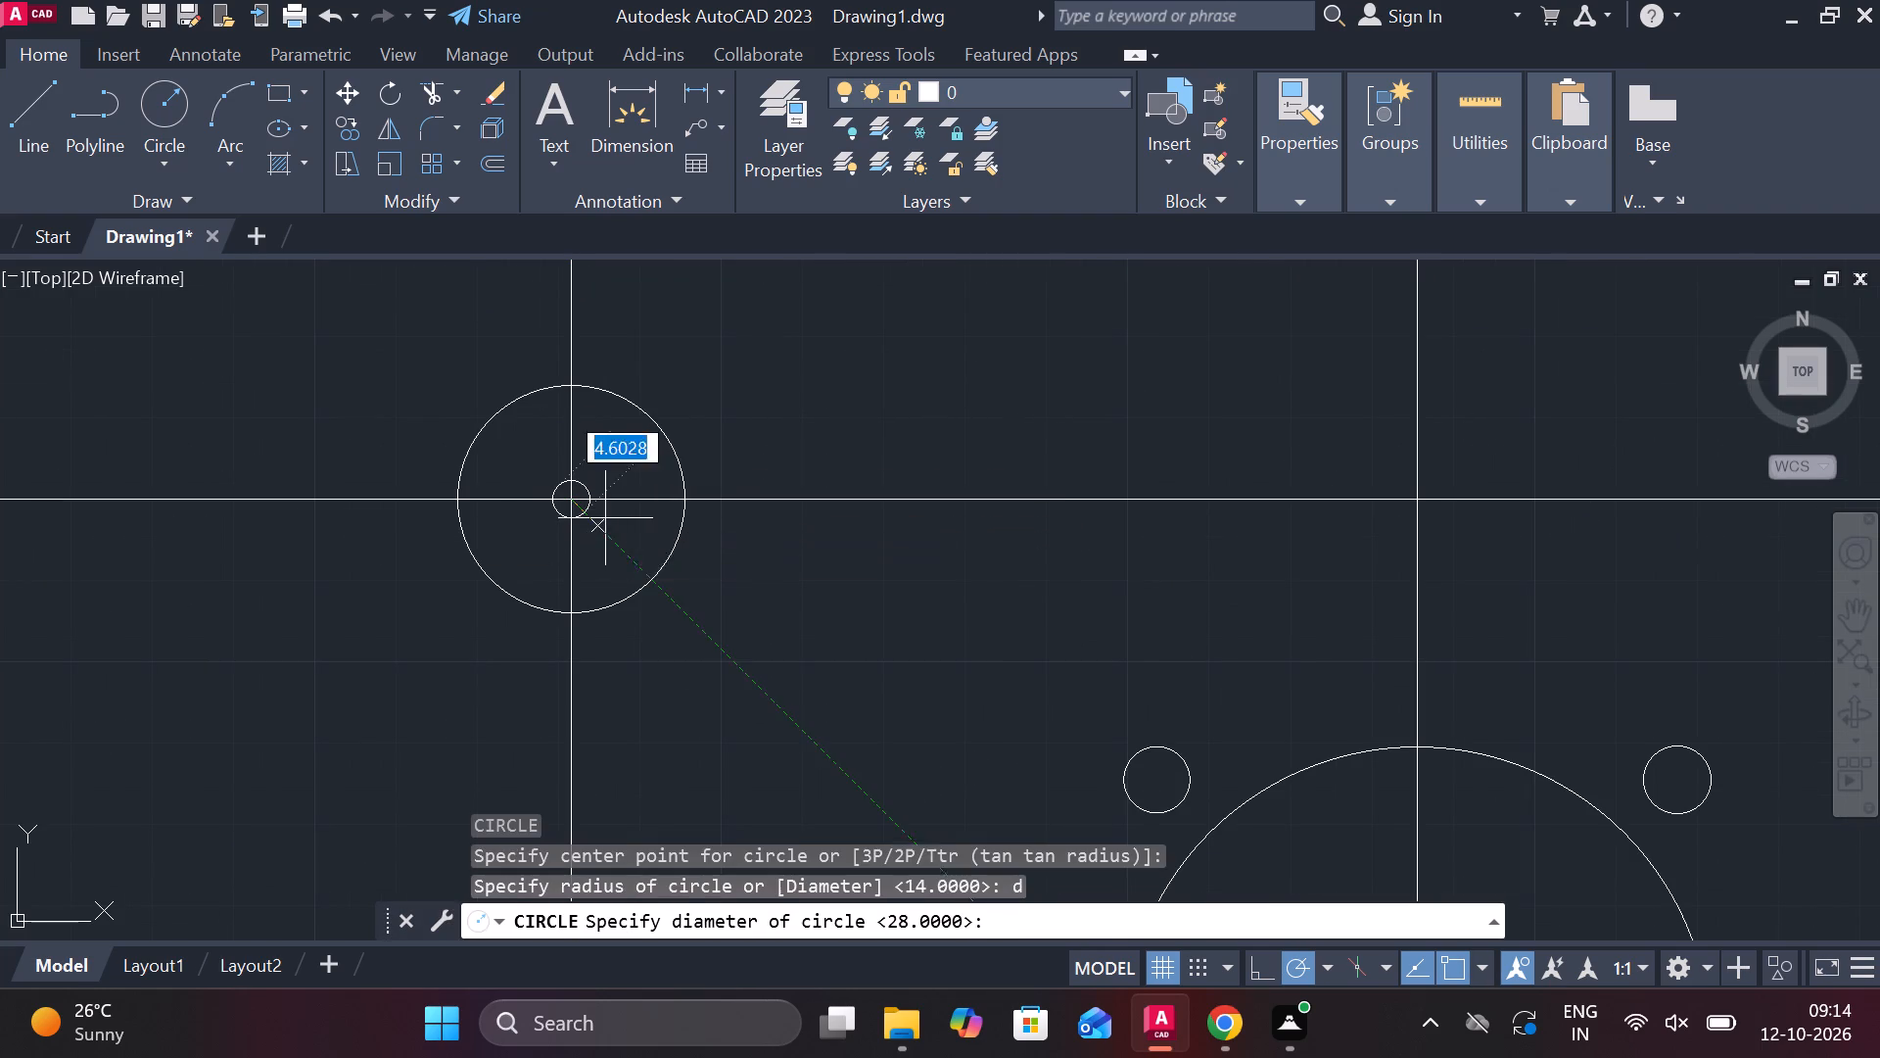
{"action": "type", "text": "10"}
{"action": "key", "text": "Return"}
Erase the two vertical and one horizontal offset construction lines through the two pairs of concentric circles.
{"action": "scroll", "coordinate": [814, 503], "scroll_direction": "down", "scroll_amount": 3}
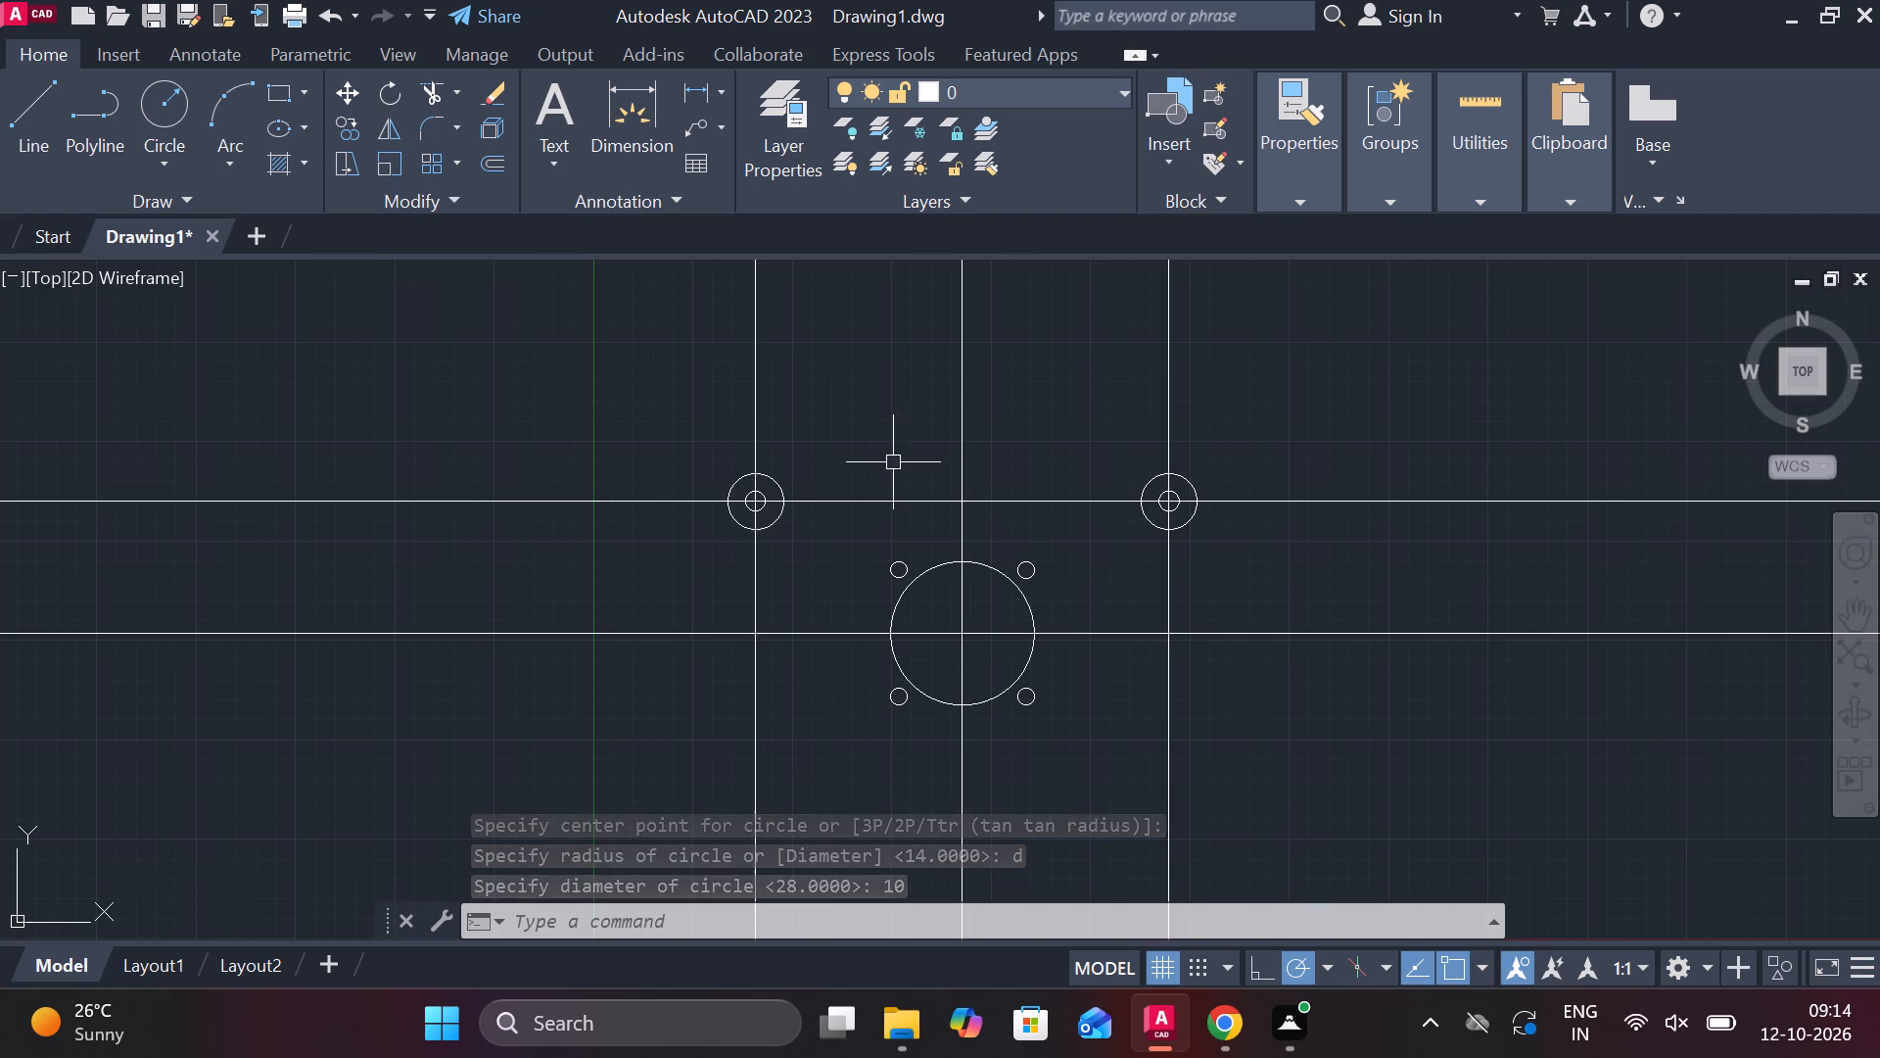
{"action": "left_click", "coordinate": [756, 353]}
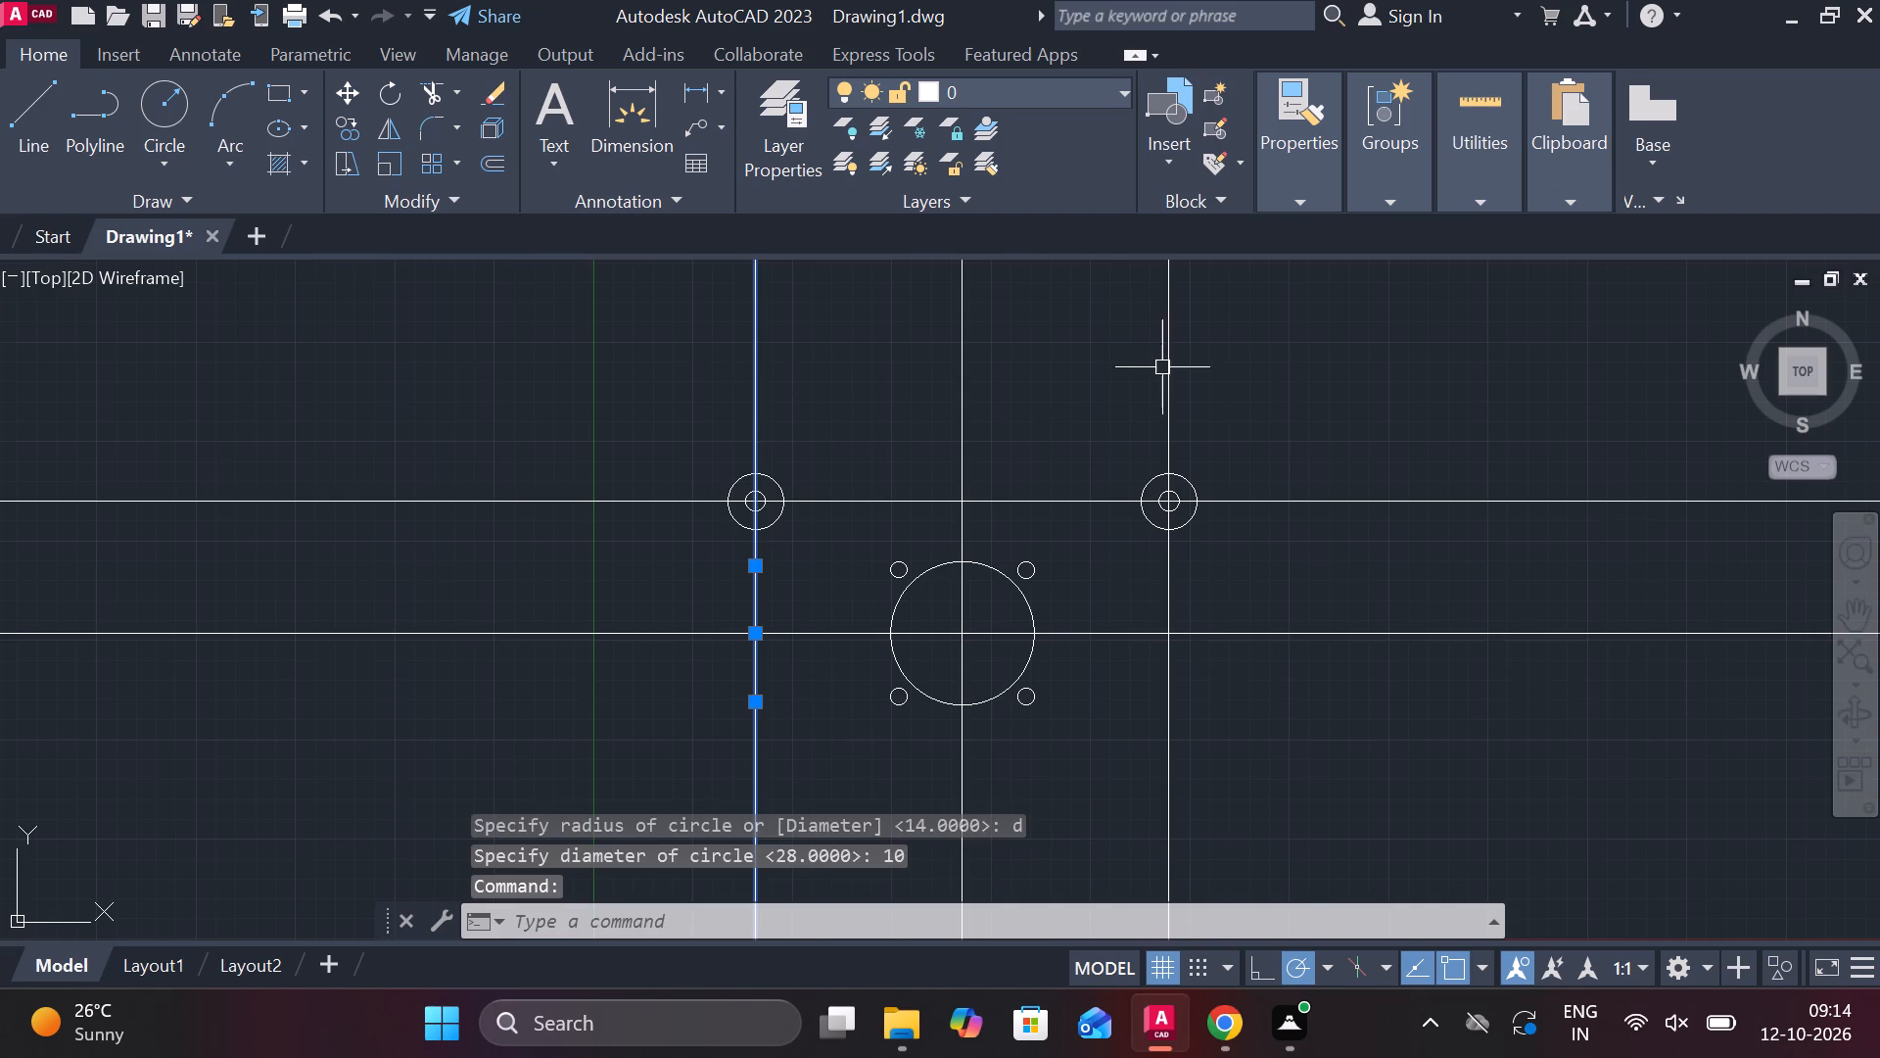
{"action": "left_click", "coordinate": [1162, 365]}
{"action": "left_click", "coordinate": [1276, 500]}
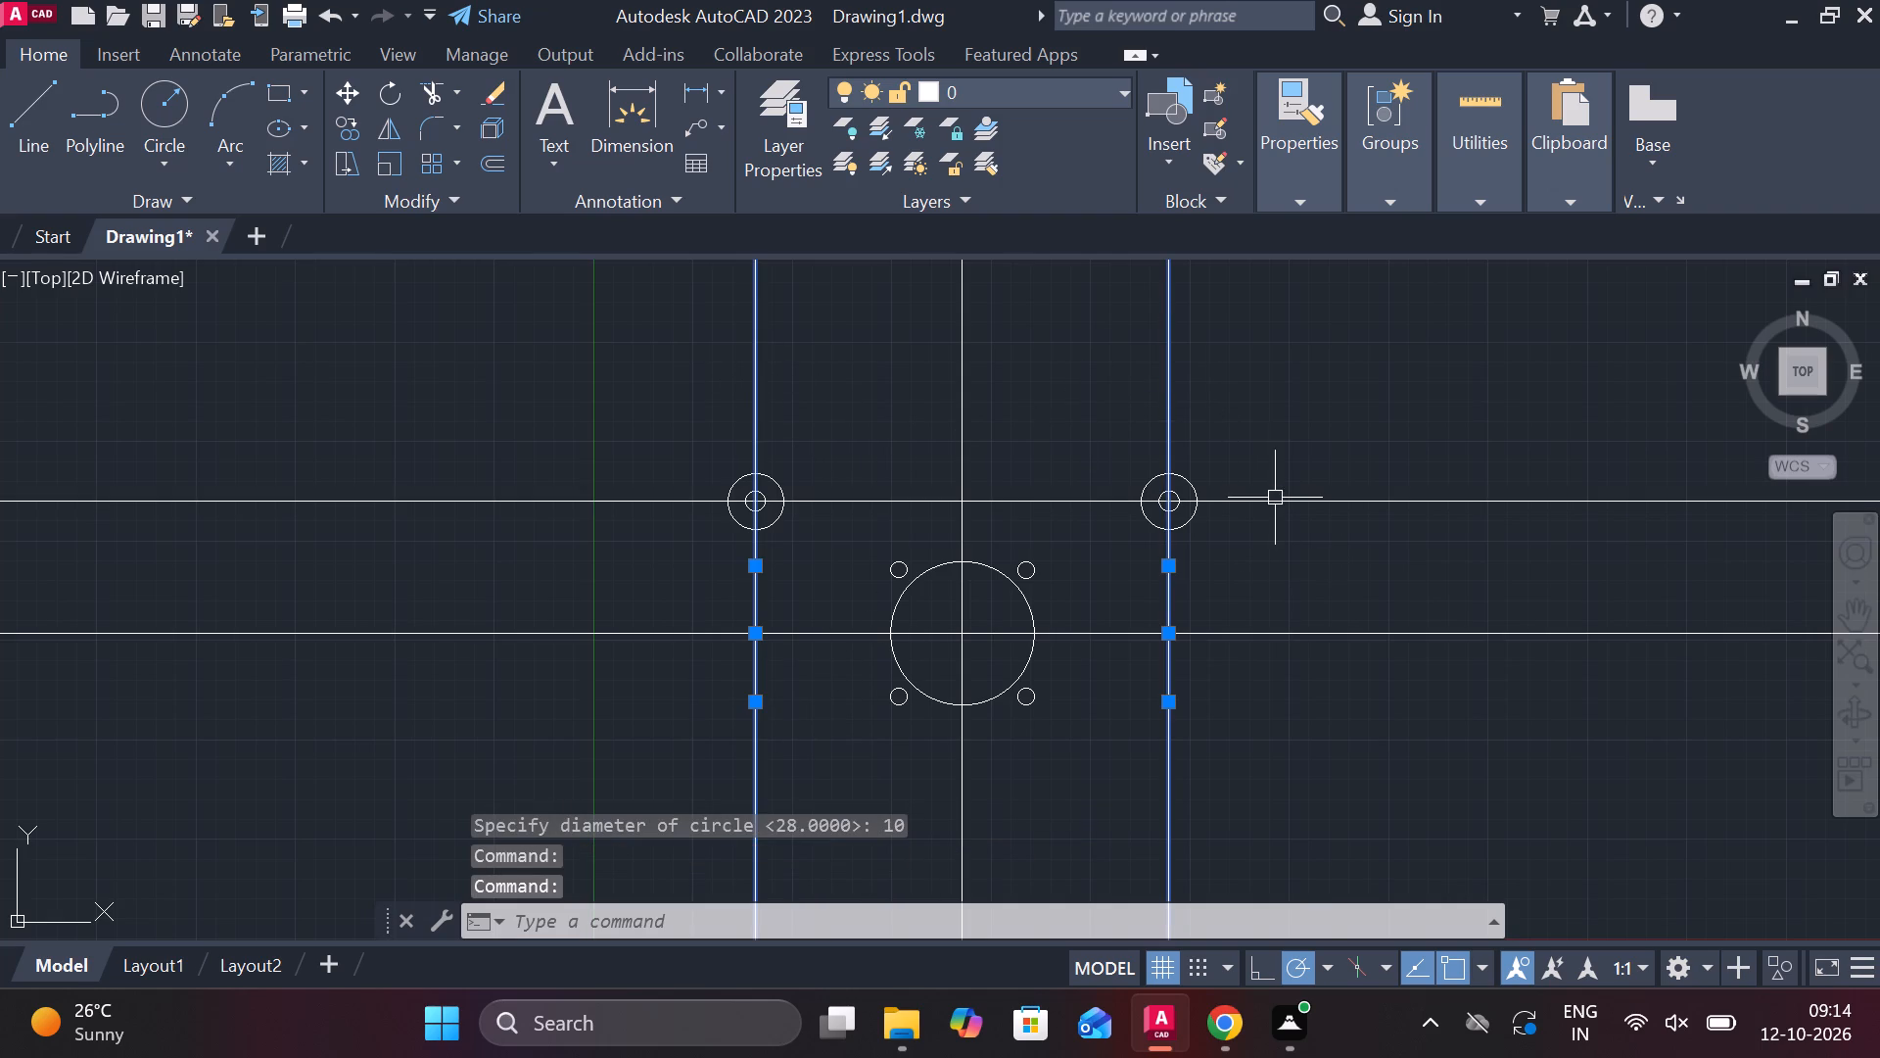
{"action": "type", "text": "e"}
{"action": "key", "text": "space"}
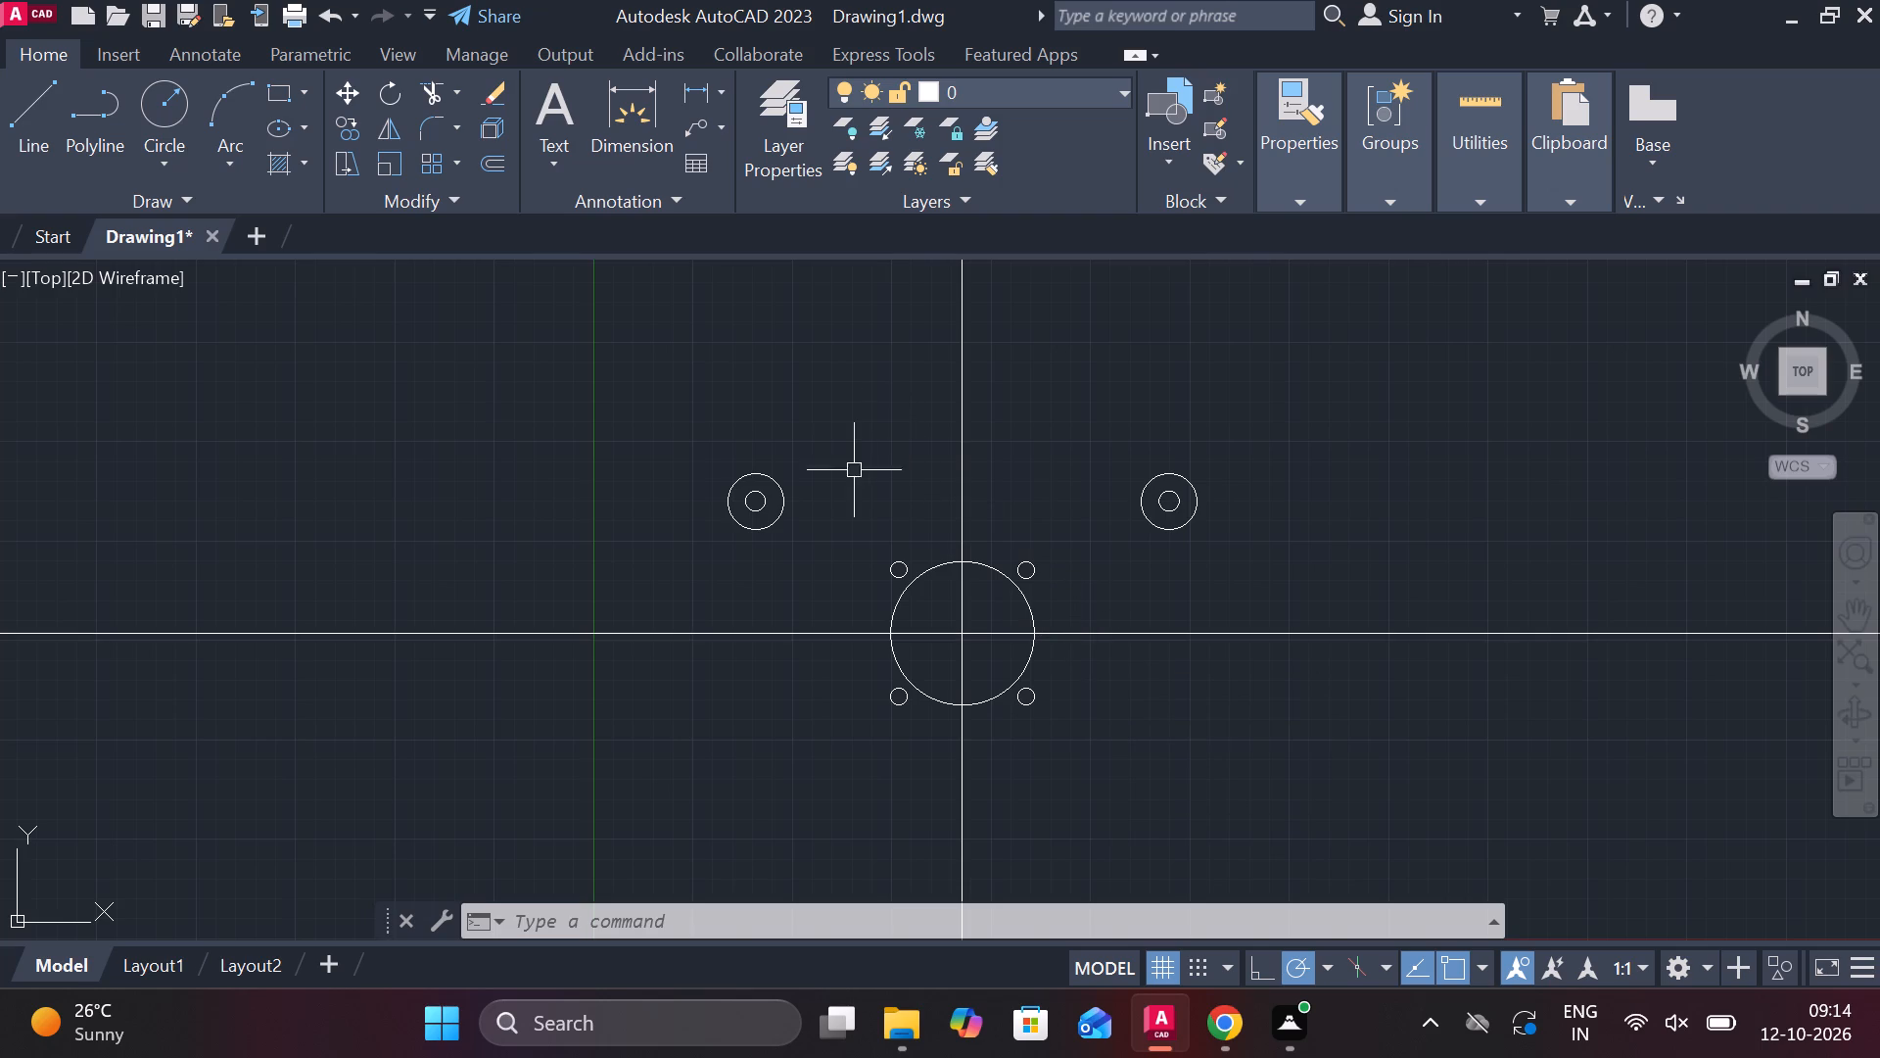
{"action": "key", "text": "Escape"}
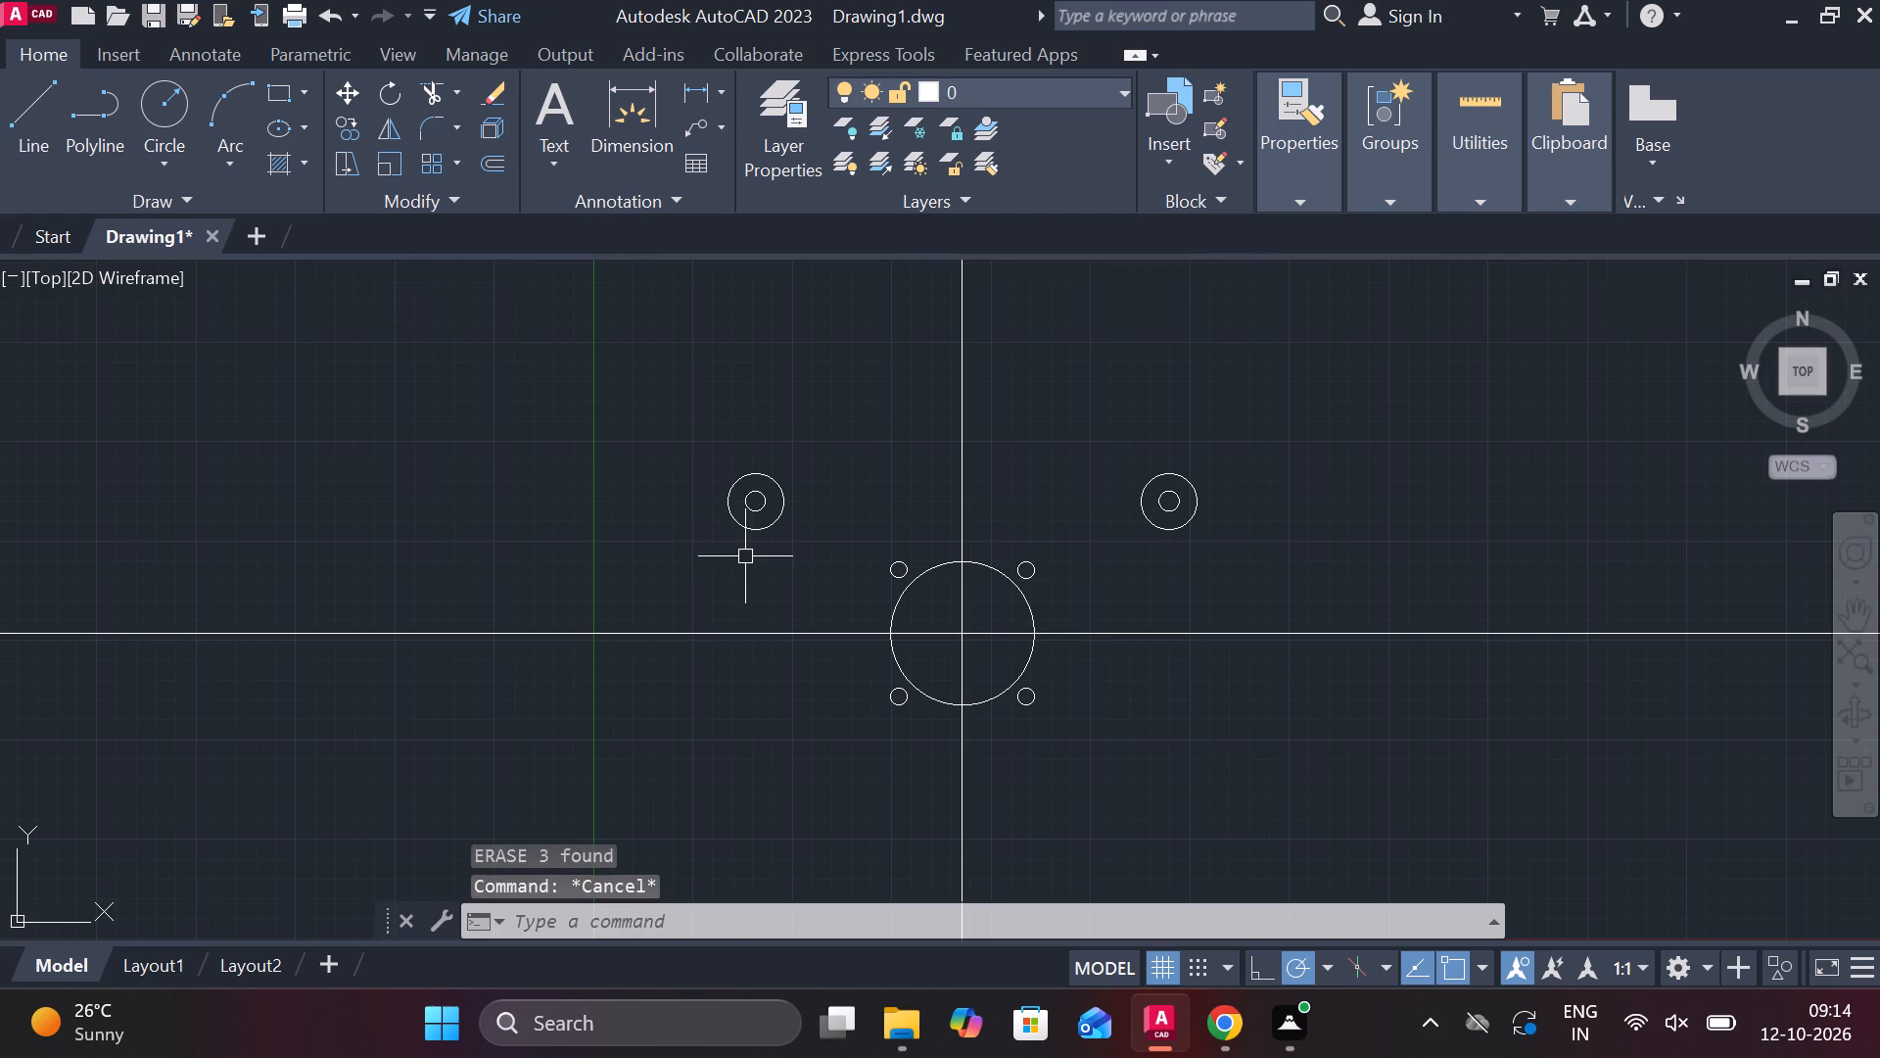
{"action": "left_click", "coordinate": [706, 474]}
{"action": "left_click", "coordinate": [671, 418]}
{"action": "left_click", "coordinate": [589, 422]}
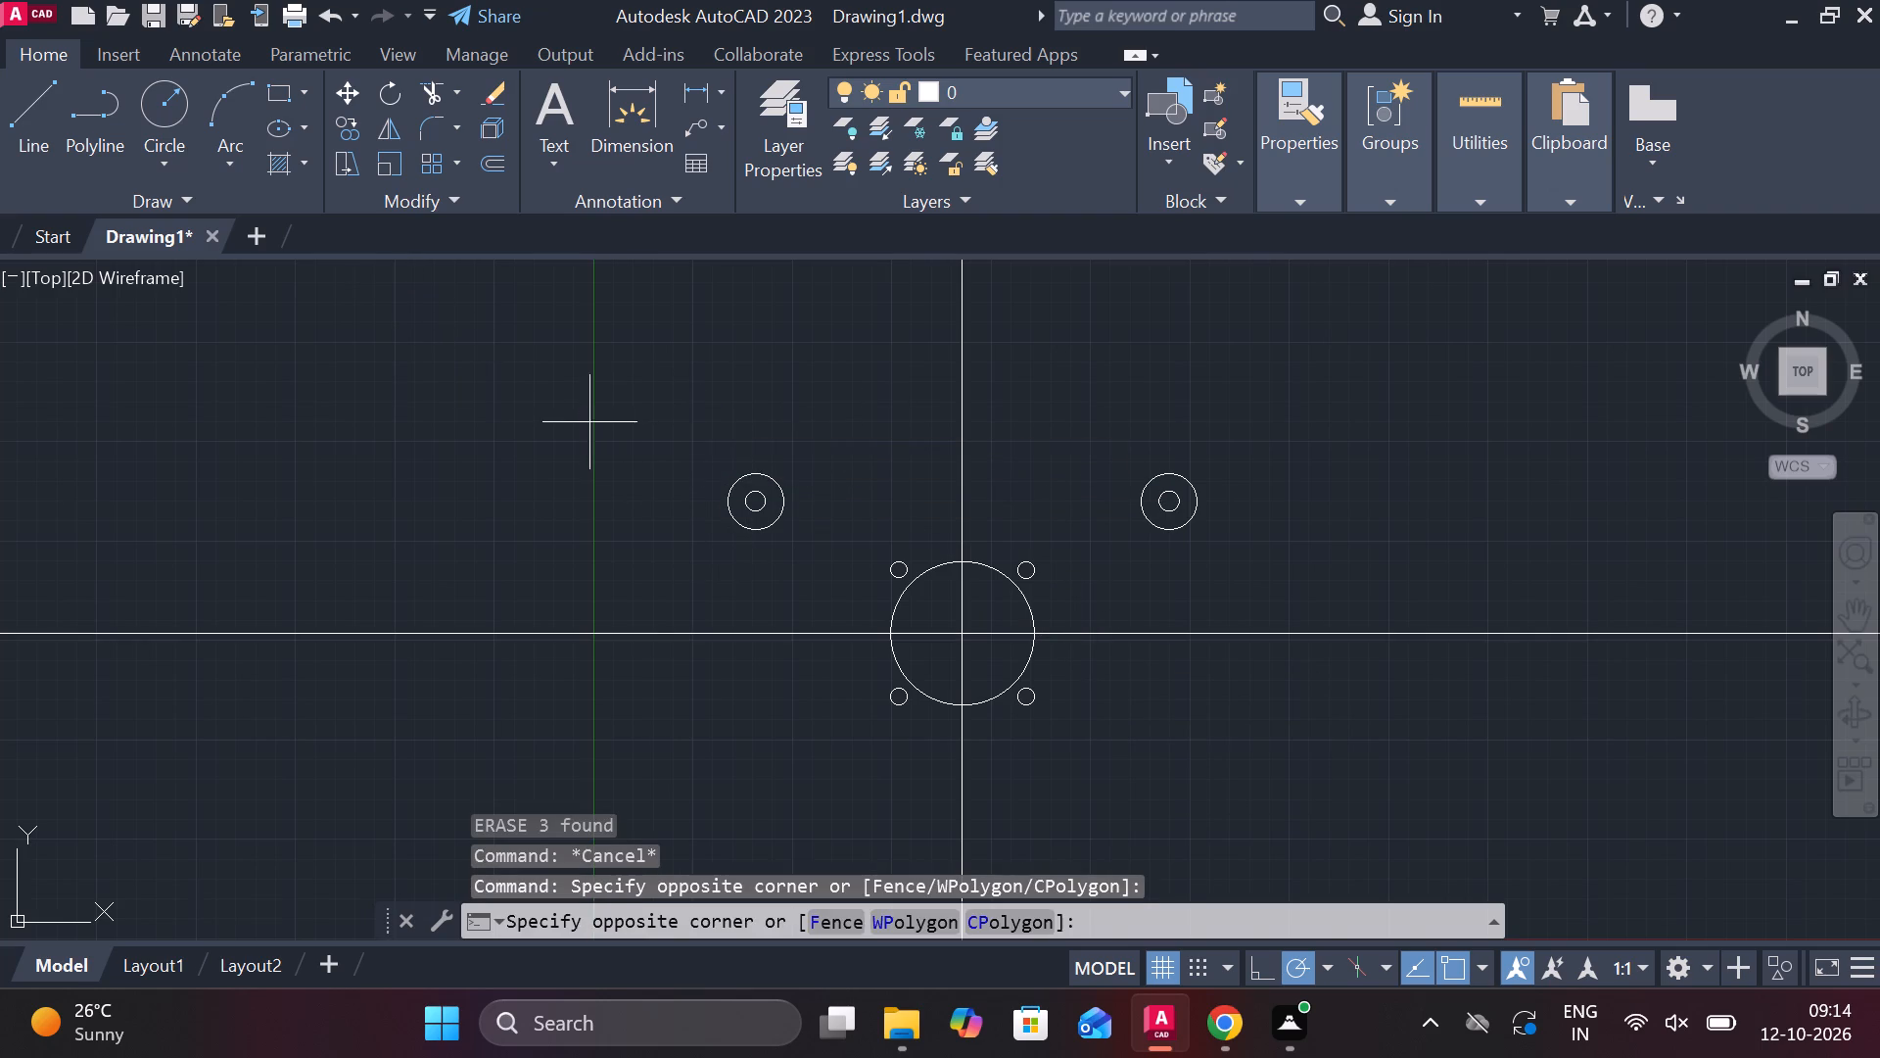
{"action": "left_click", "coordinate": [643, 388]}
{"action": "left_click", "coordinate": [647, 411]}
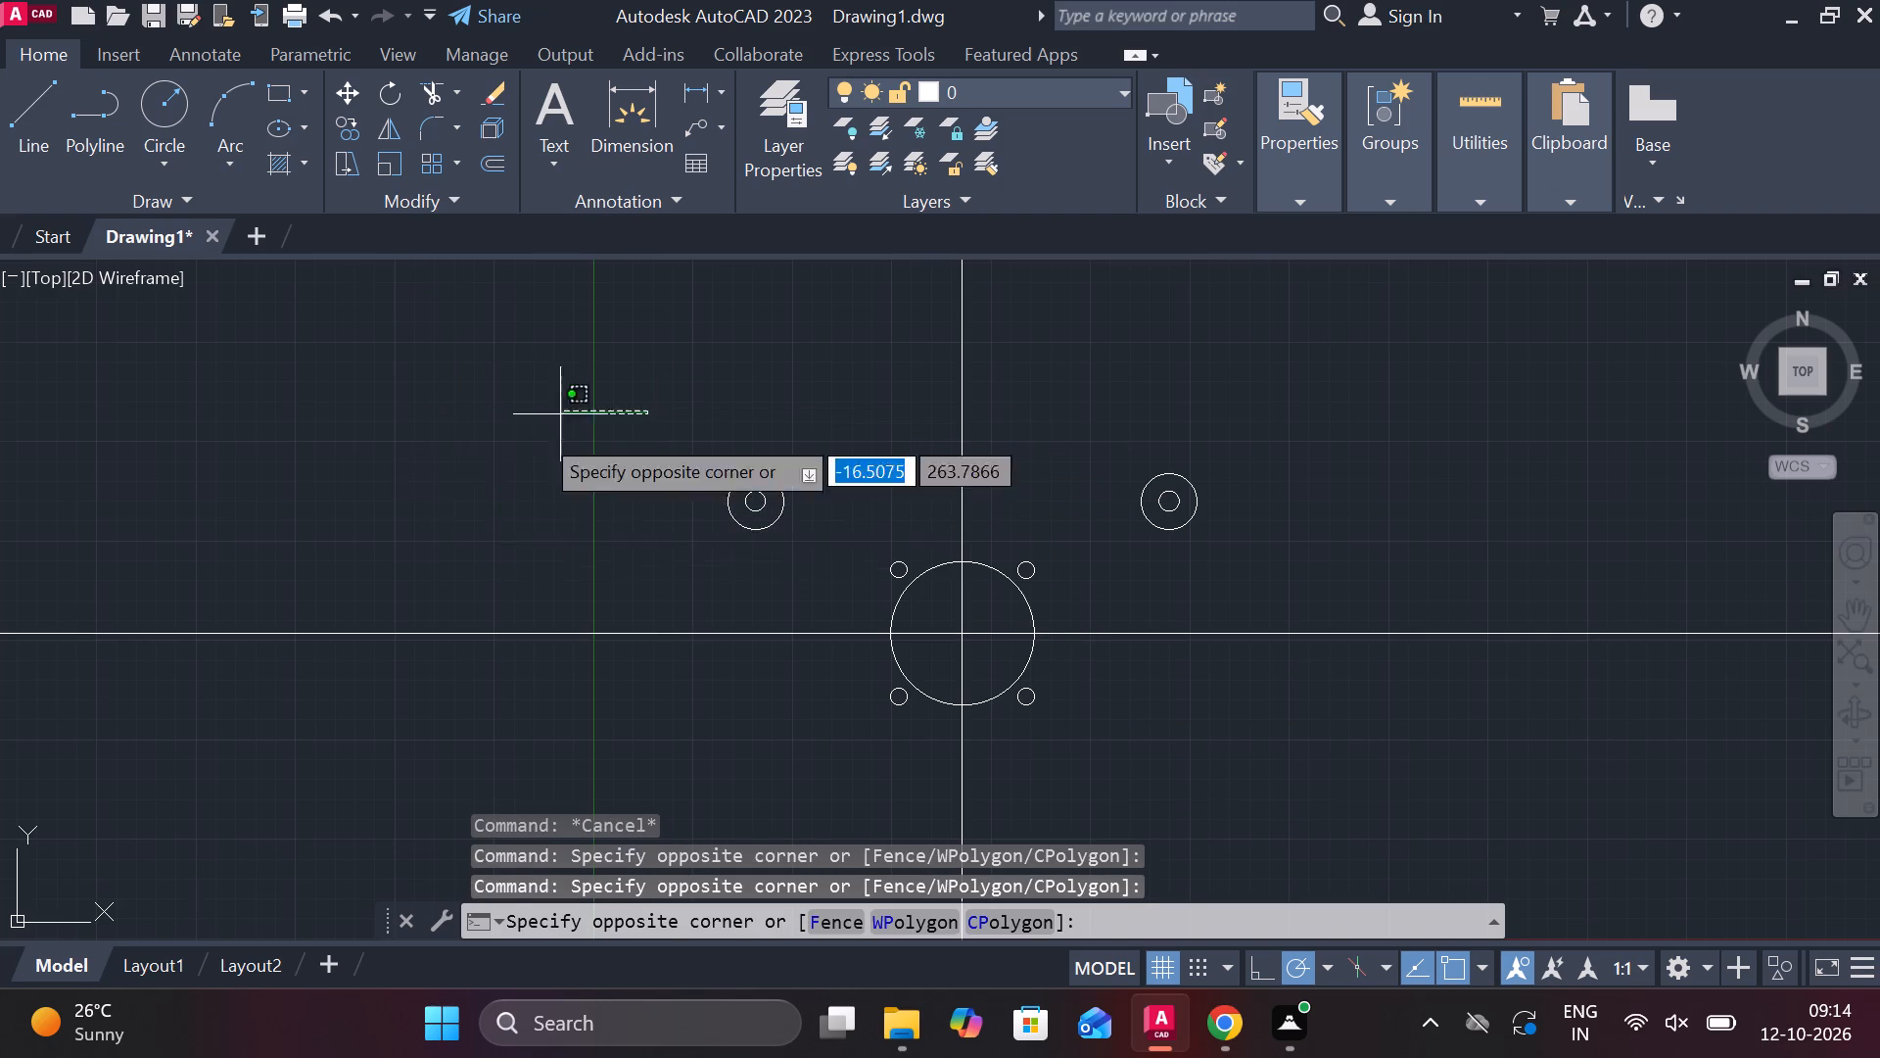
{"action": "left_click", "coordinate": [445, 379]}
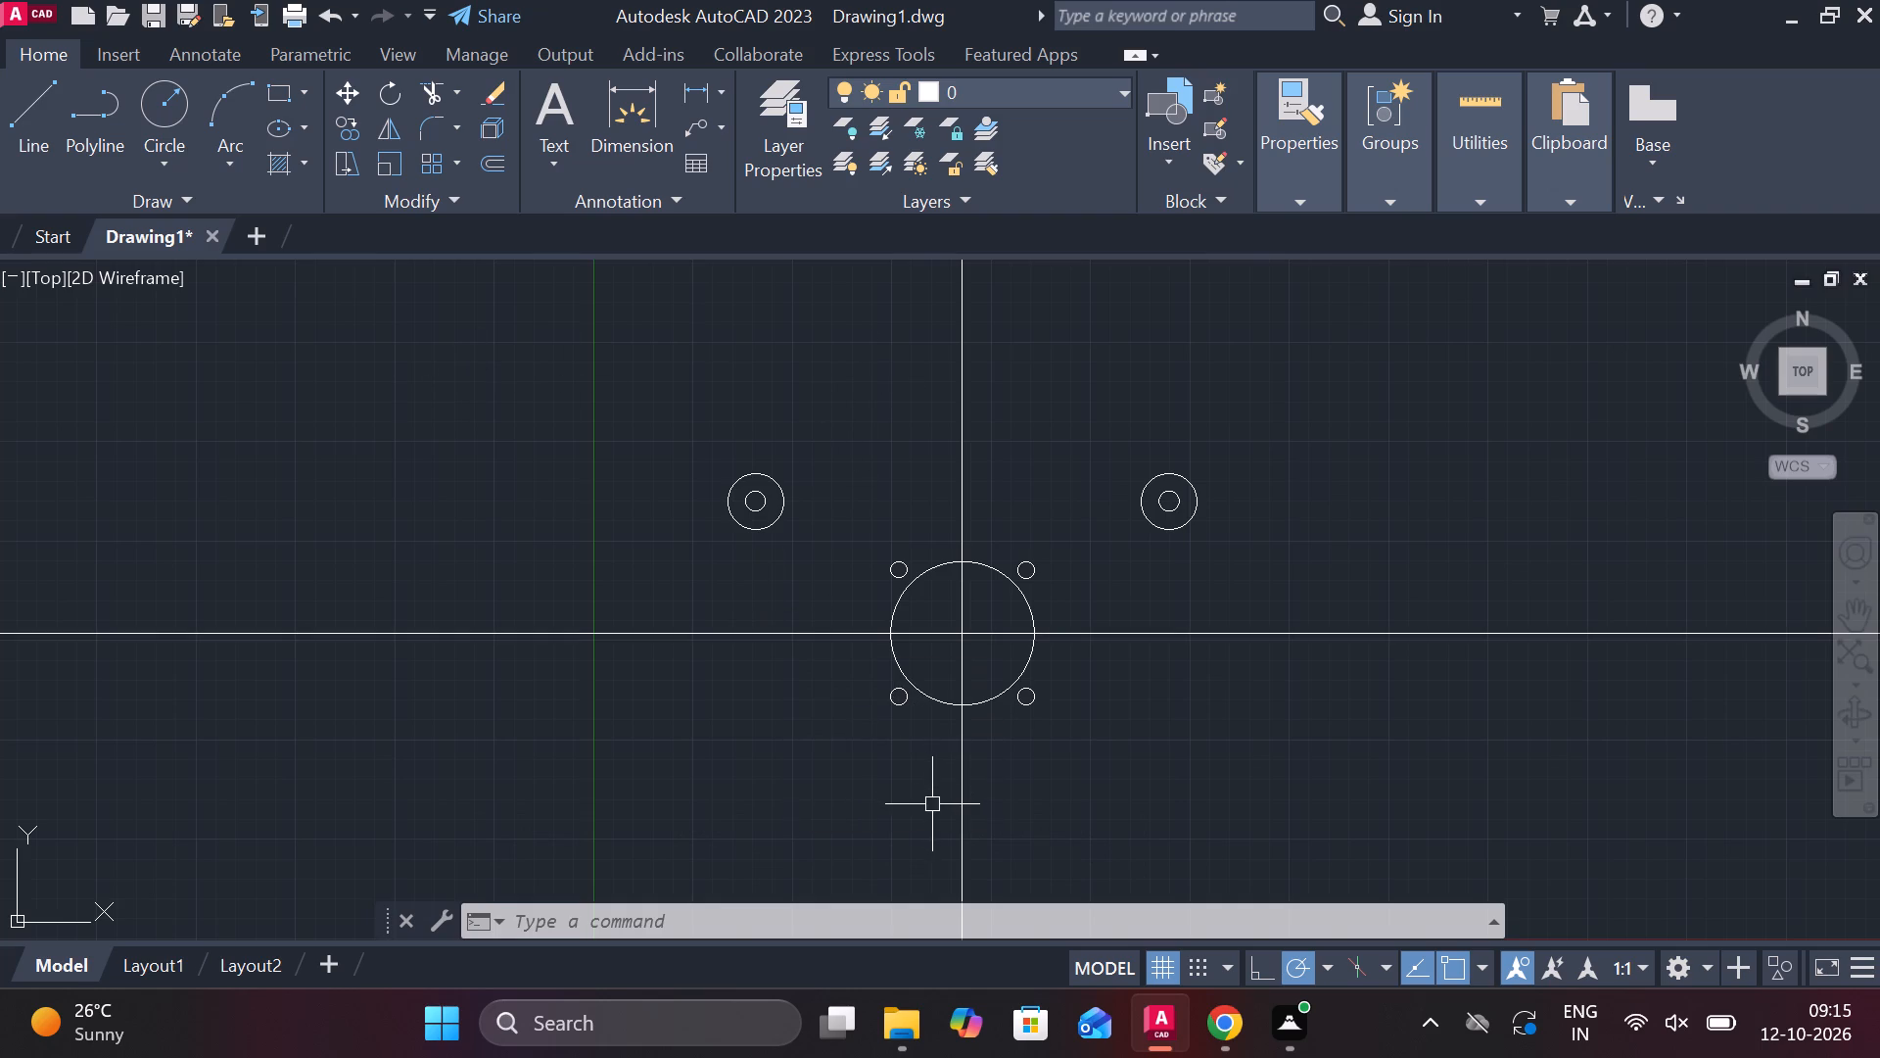
Offset the large circle's vertical centre line 101 to the left.
{"action": "left_click", "coordinate": [965, 797]}
{"action": "key", "text": "o"}
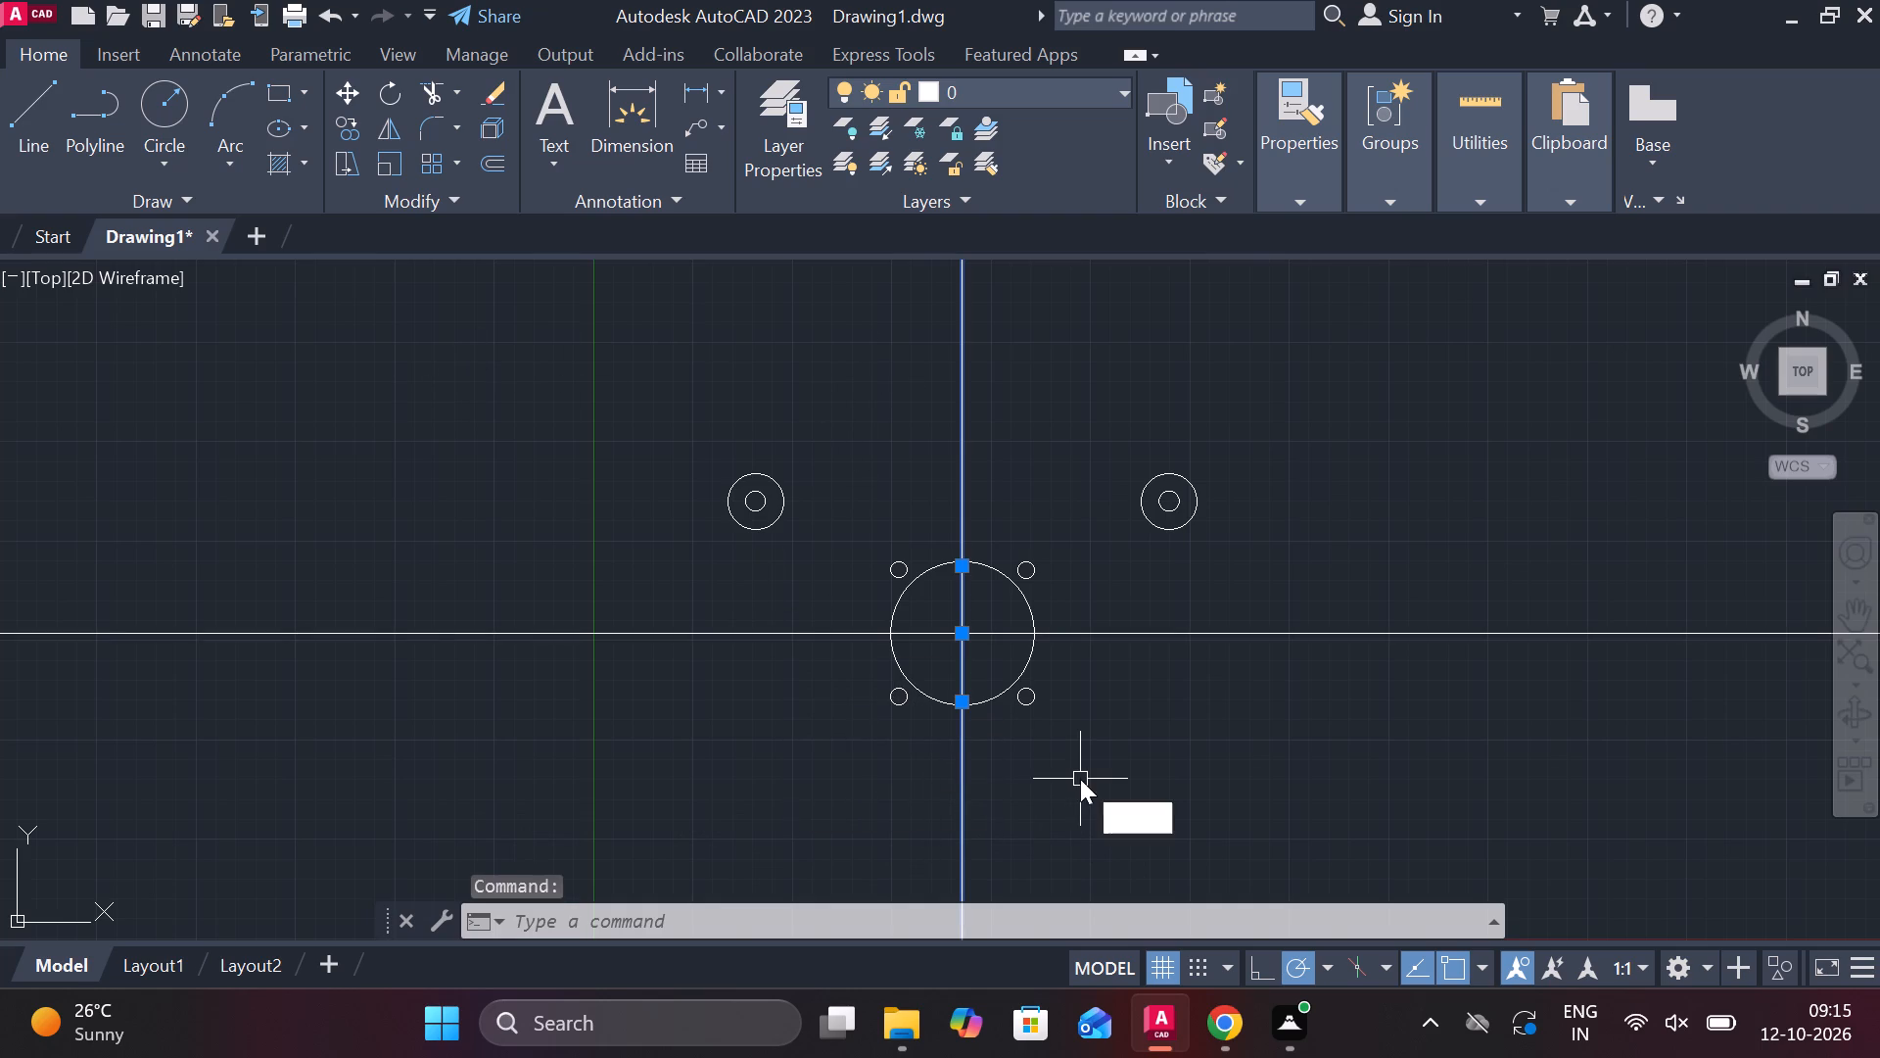
{"action": "key", "text": "Return"}
{"action": "key", "text": "Return"}
{"action": "type", "text": "10"}
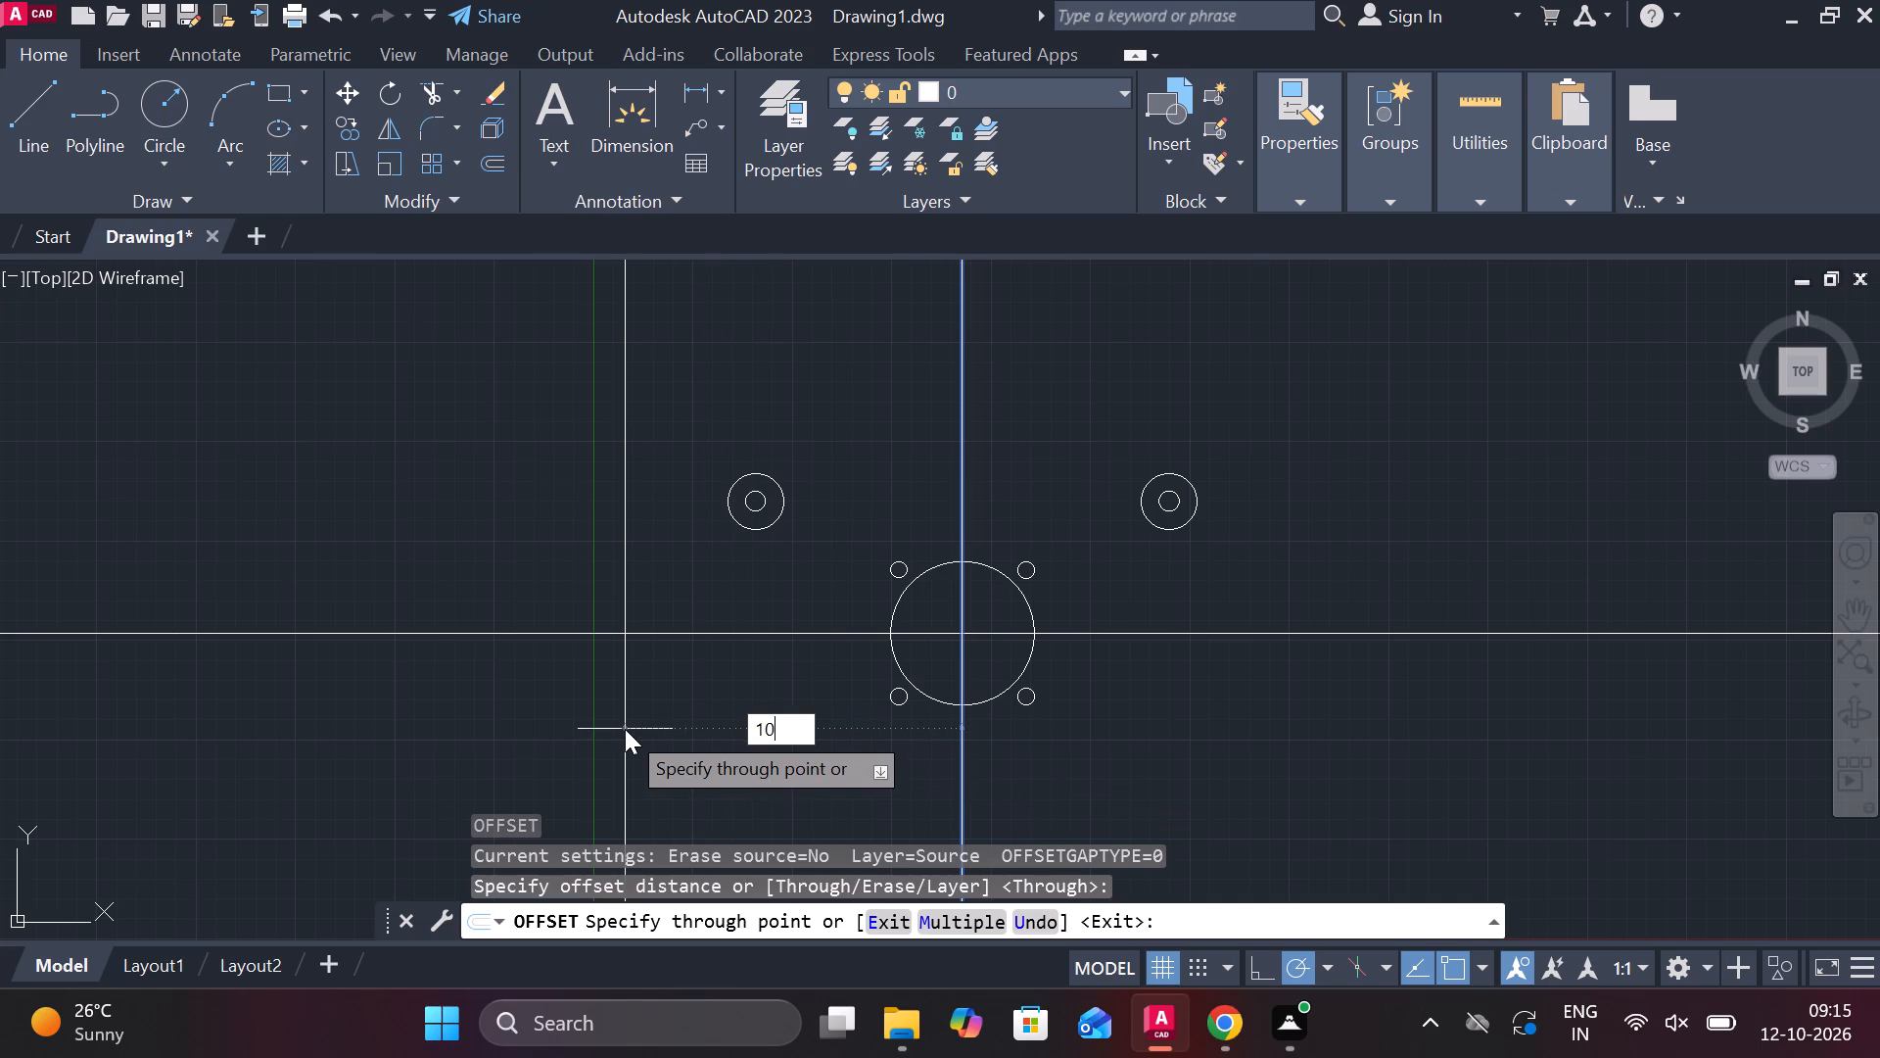
{"action": "type", "text": "1"}
{"action": "key", "text": "space"}
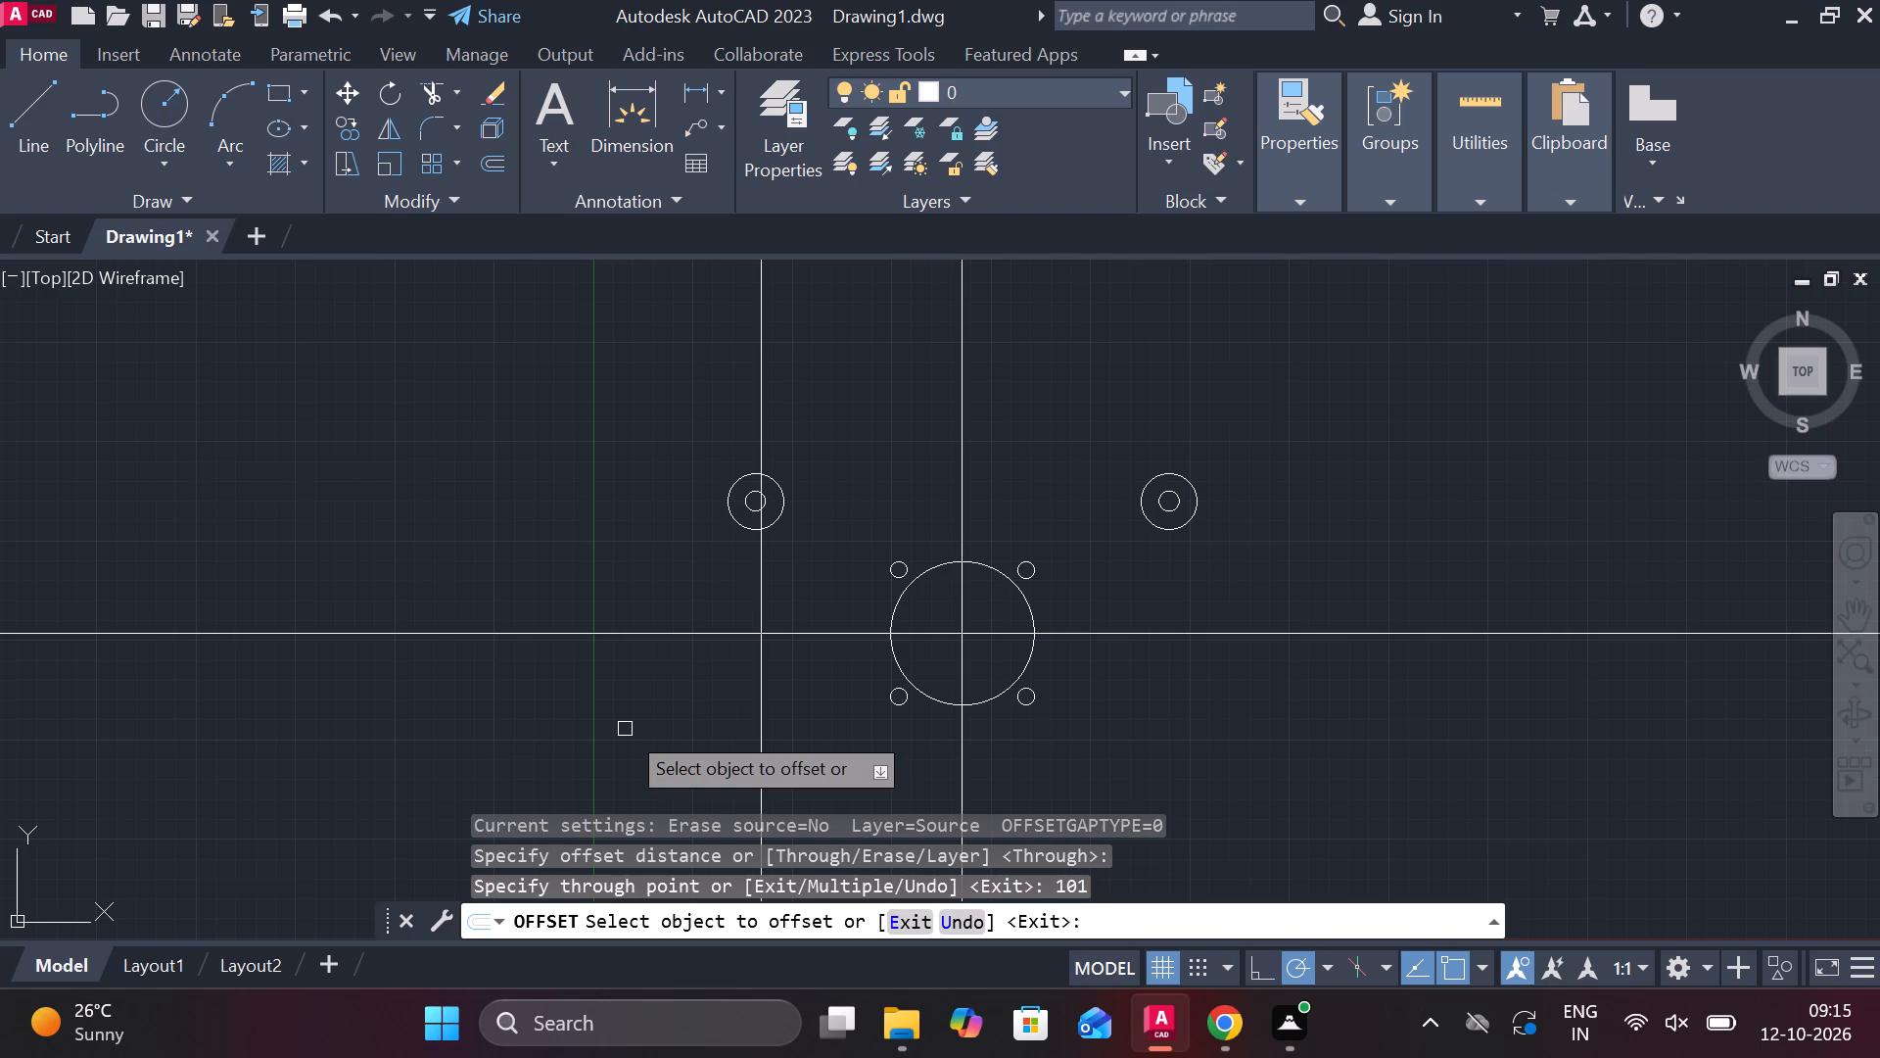
Offset the large circle's horizontal centre line 12.5 upward.
{"action": "scroll", "coordinate": [873, 608], "scroll_direction": "down", "scroll_amount": 1}
{"action": "scroll", "coordinate": [842, 624], "scroll_direction": "up", "scroll_amount": 1}
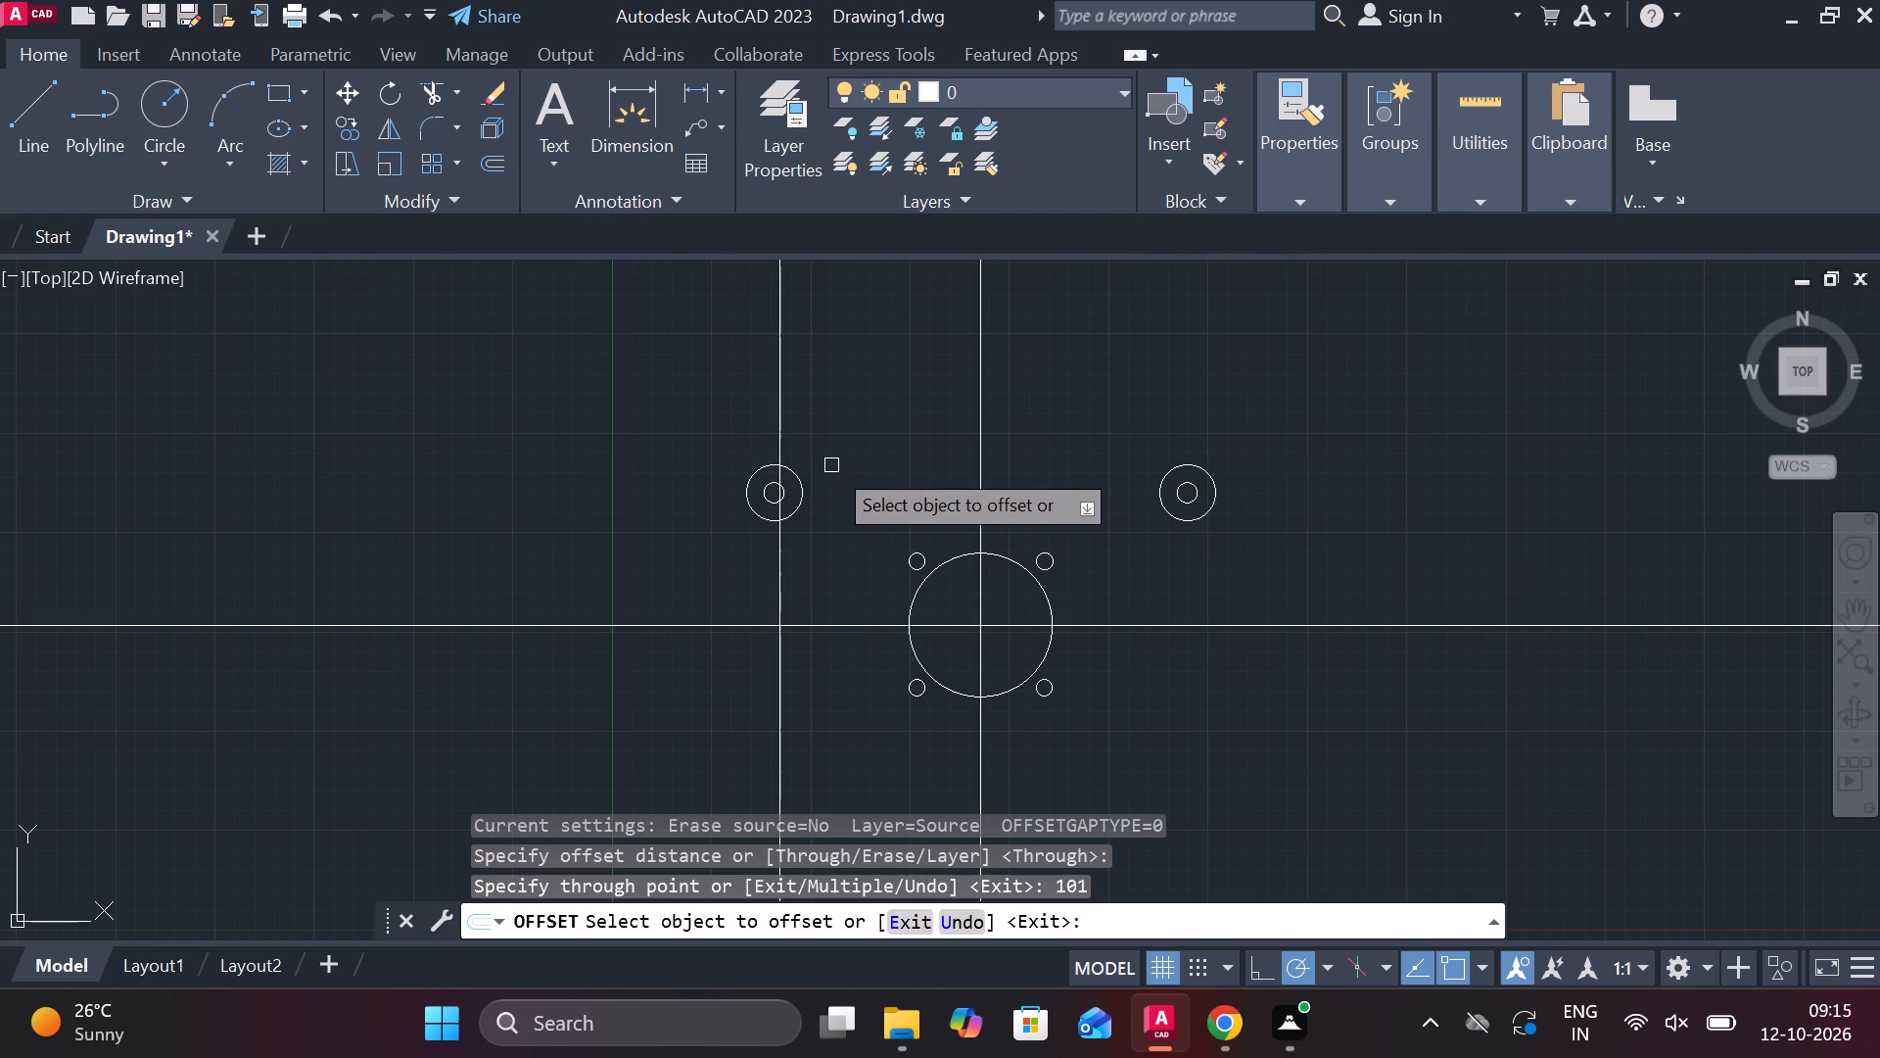
{"action": "scroll", "coordinate": [765, 598], "scroll_direction": "down", "scroll_amount": 2}
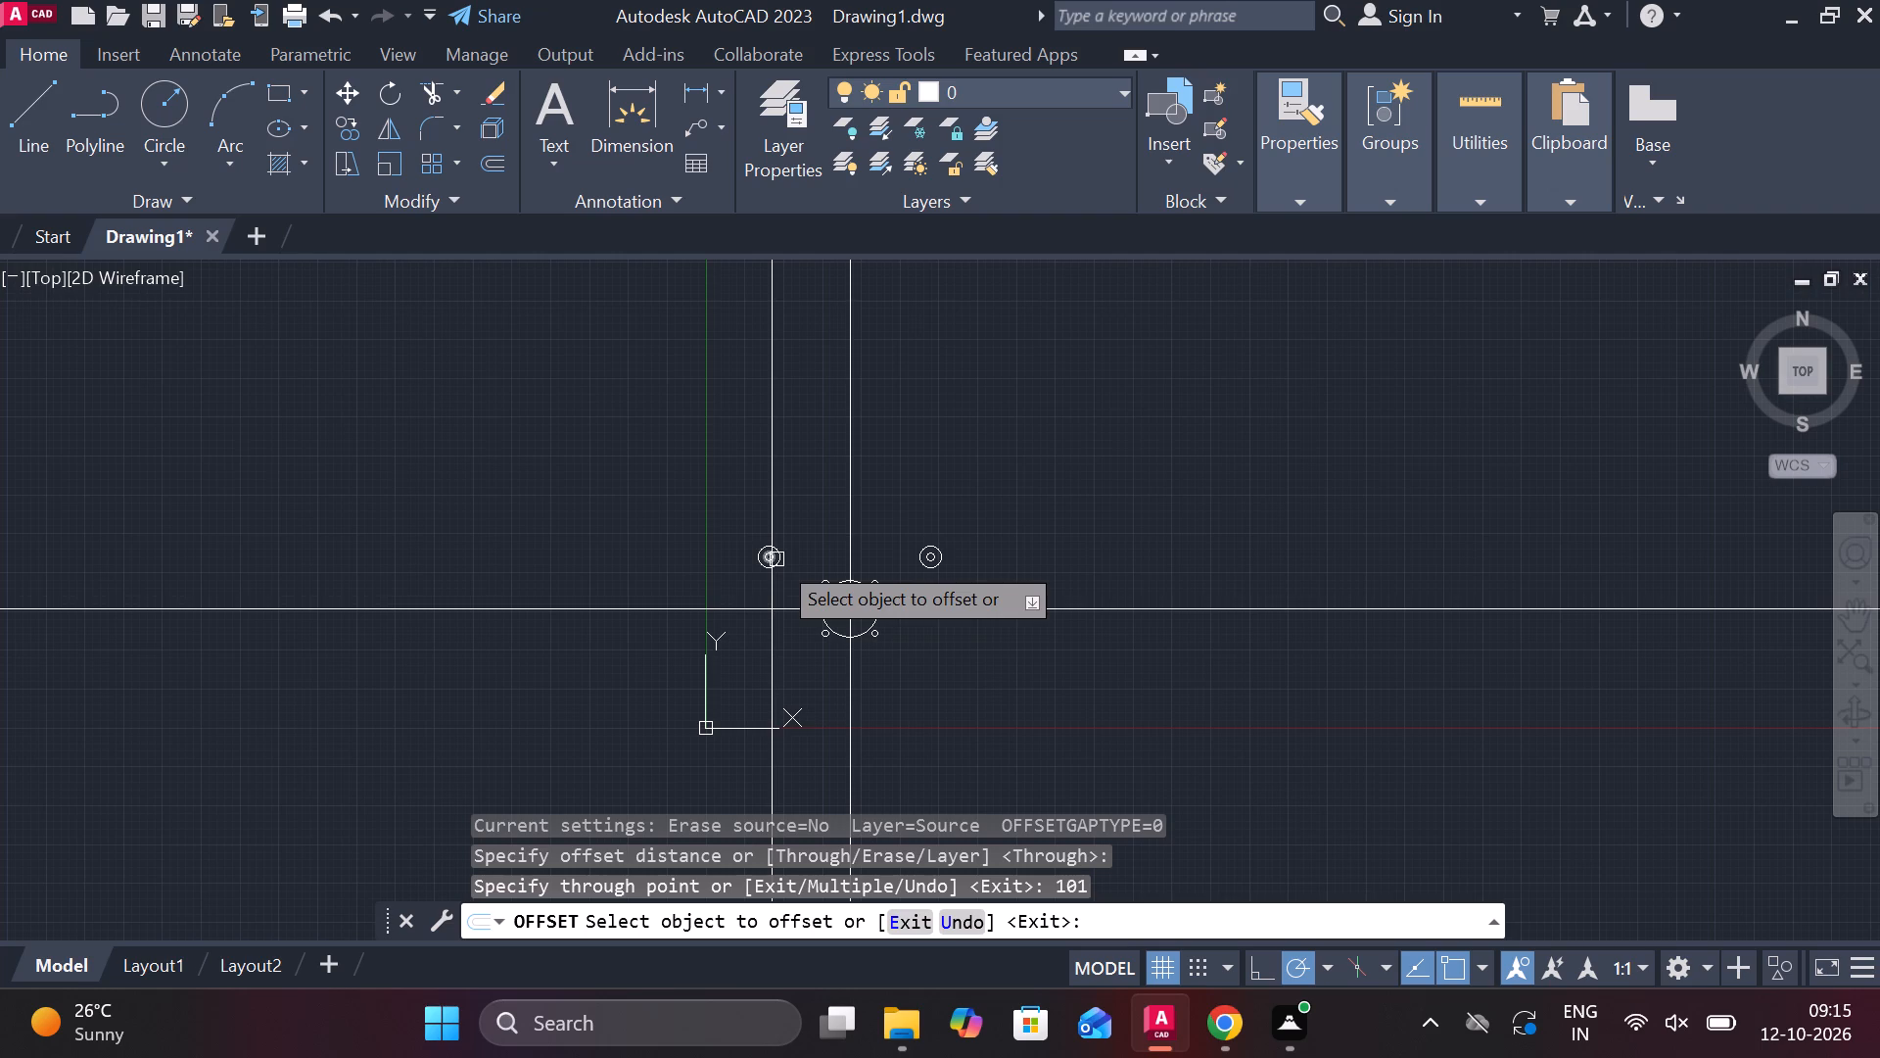
{"action": "scroll", "coordinate": [814, 582], "scroll_direction": "up", "scroll_amount": 1}
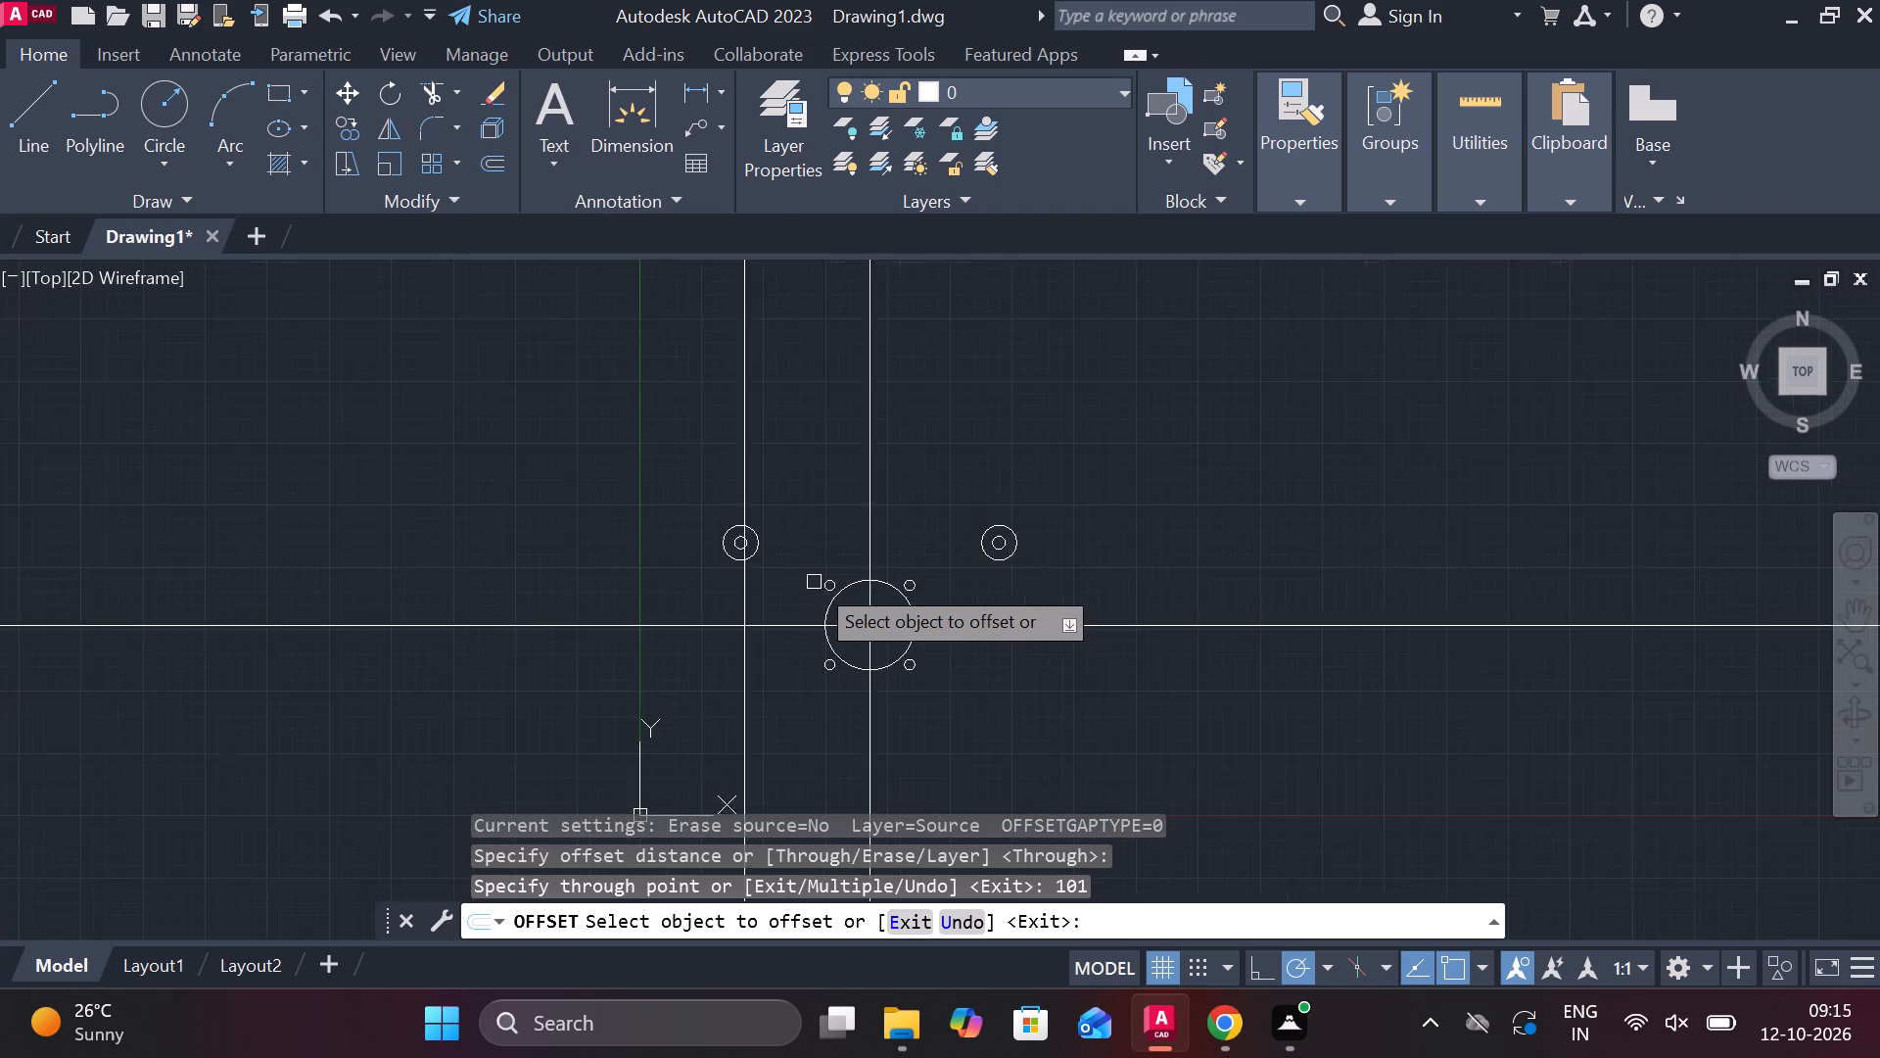
{"action": "scroll", "coordinate": [814, 582], "scroll_direction": "up", "scroll_amount": 1}
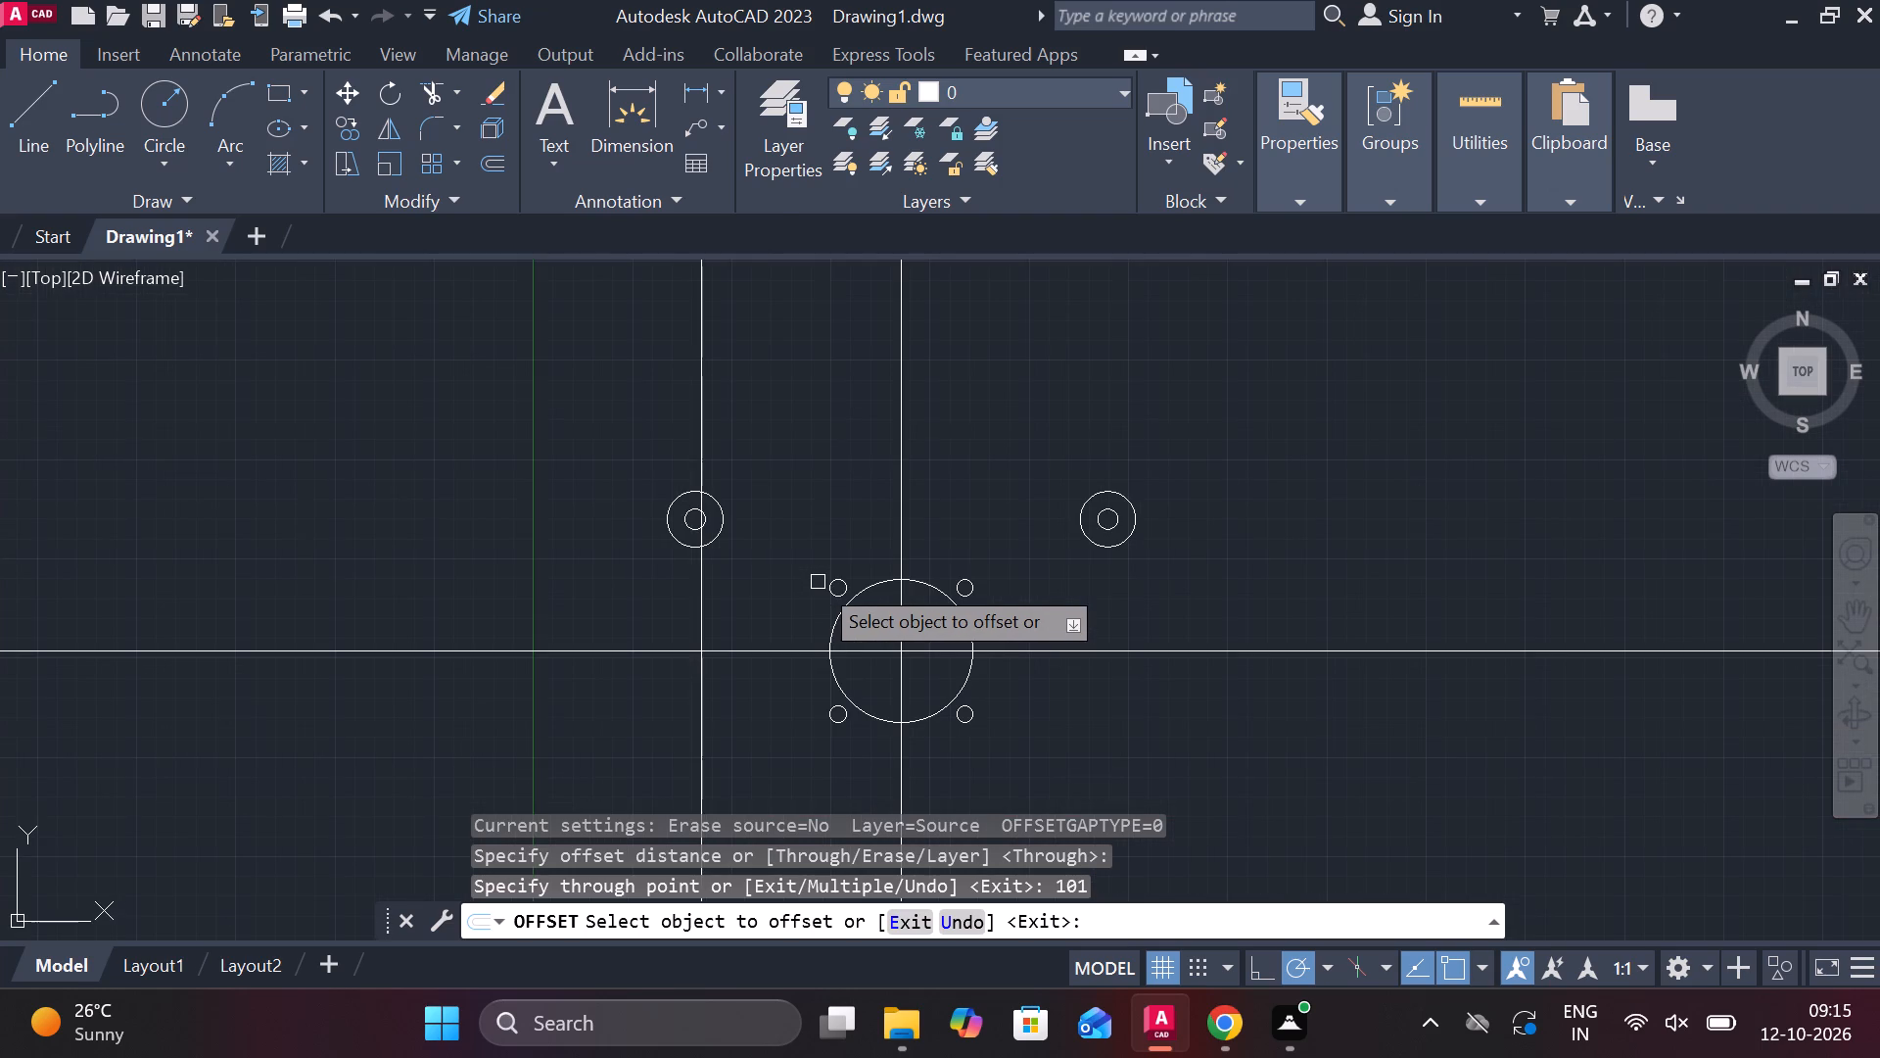
{"action": "scroll", "coordinate": [818, 582], "scroll_direction": "down", "scroll_amount": 2}
{"action": "scroll", "coordinate": [794, 641], "scroll_direction": "up", "scroll_amount": 1}
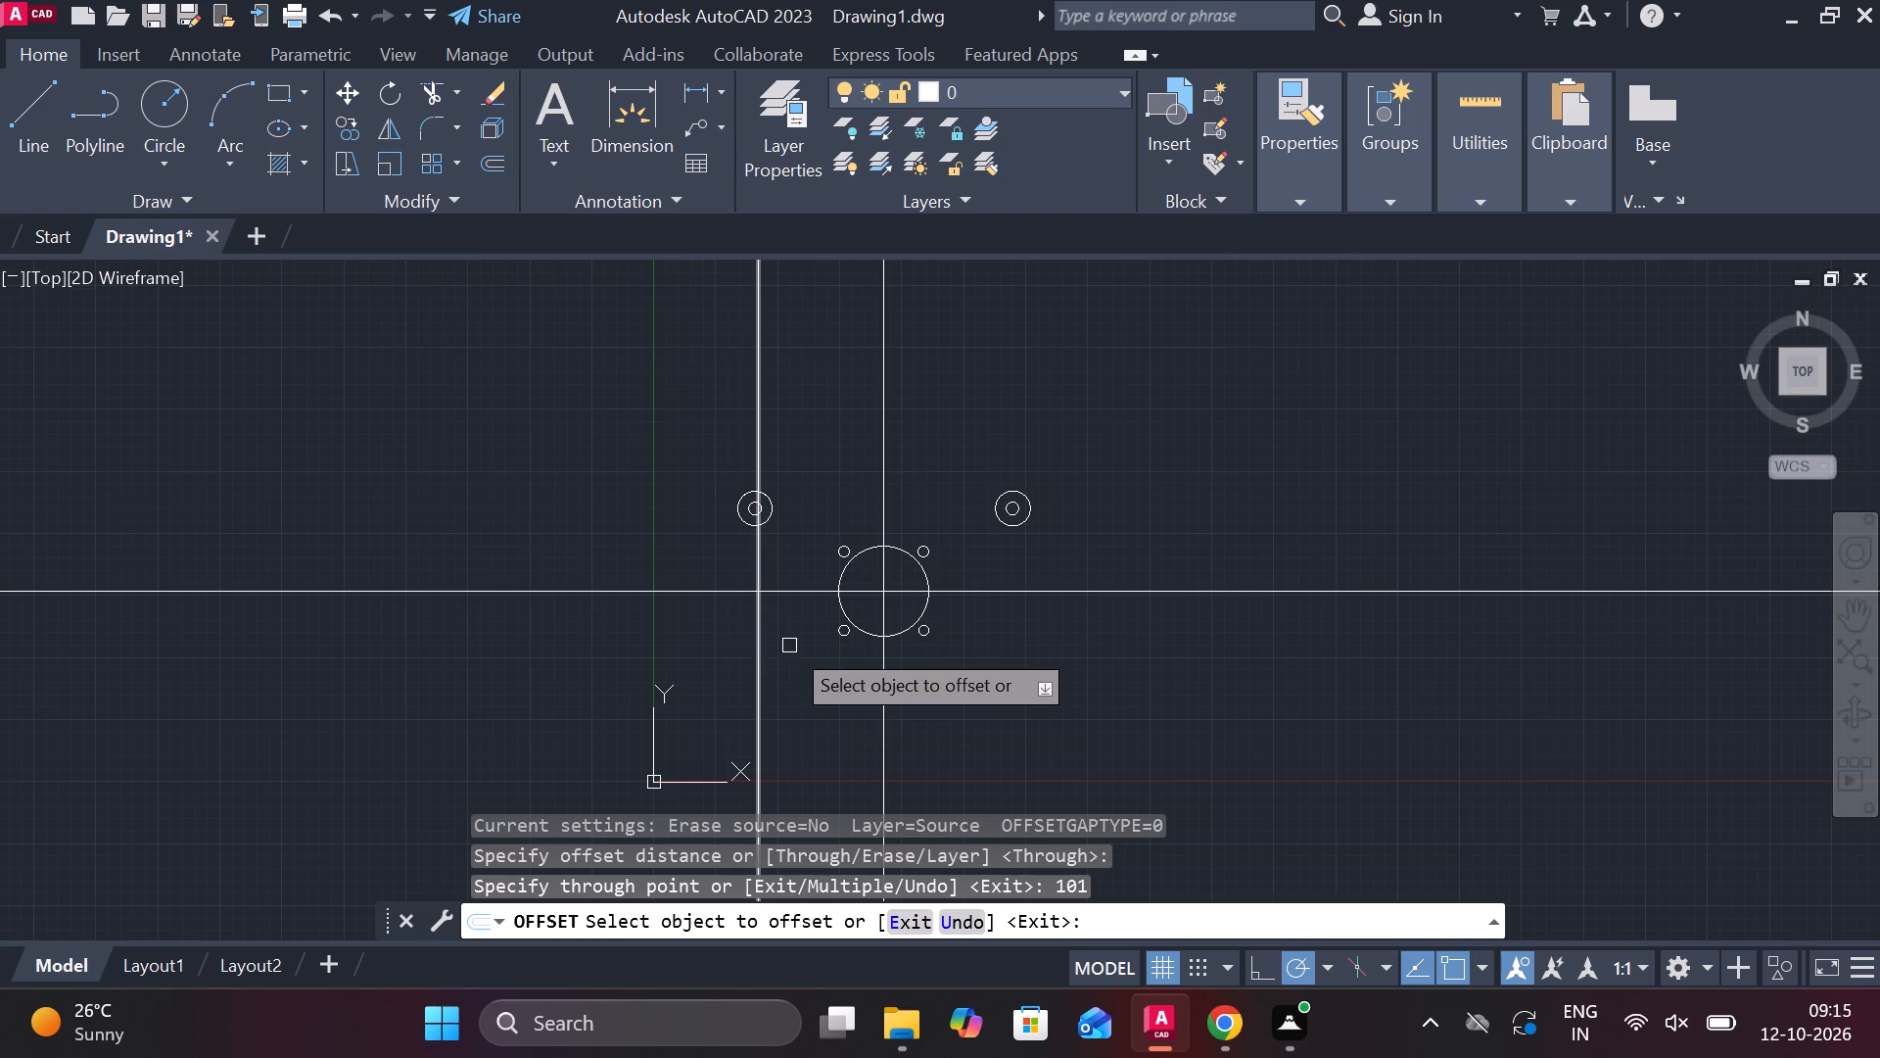
{"action": "scroll", "coordinate": [755, 642], "scroll_direction": "up", "scroll_amount": 3}
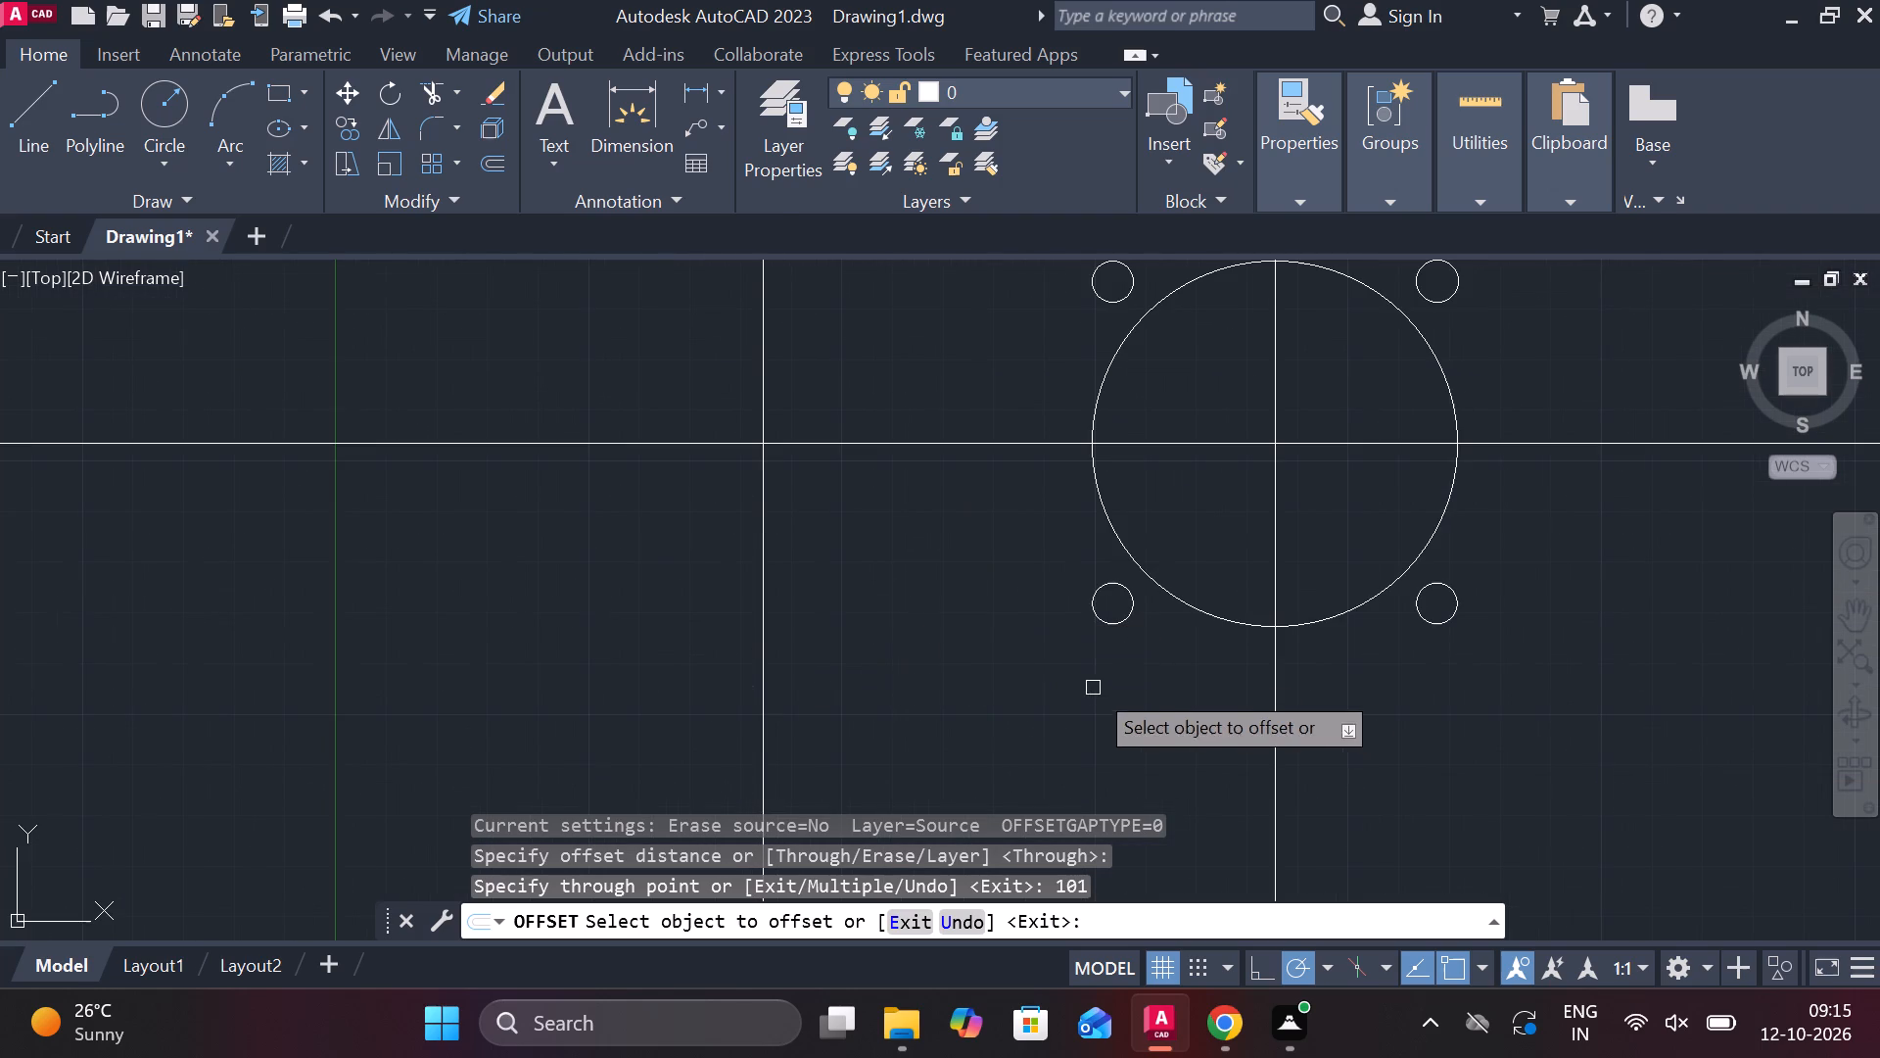
{"action": "left_click", "coordinate": [826, 442]}
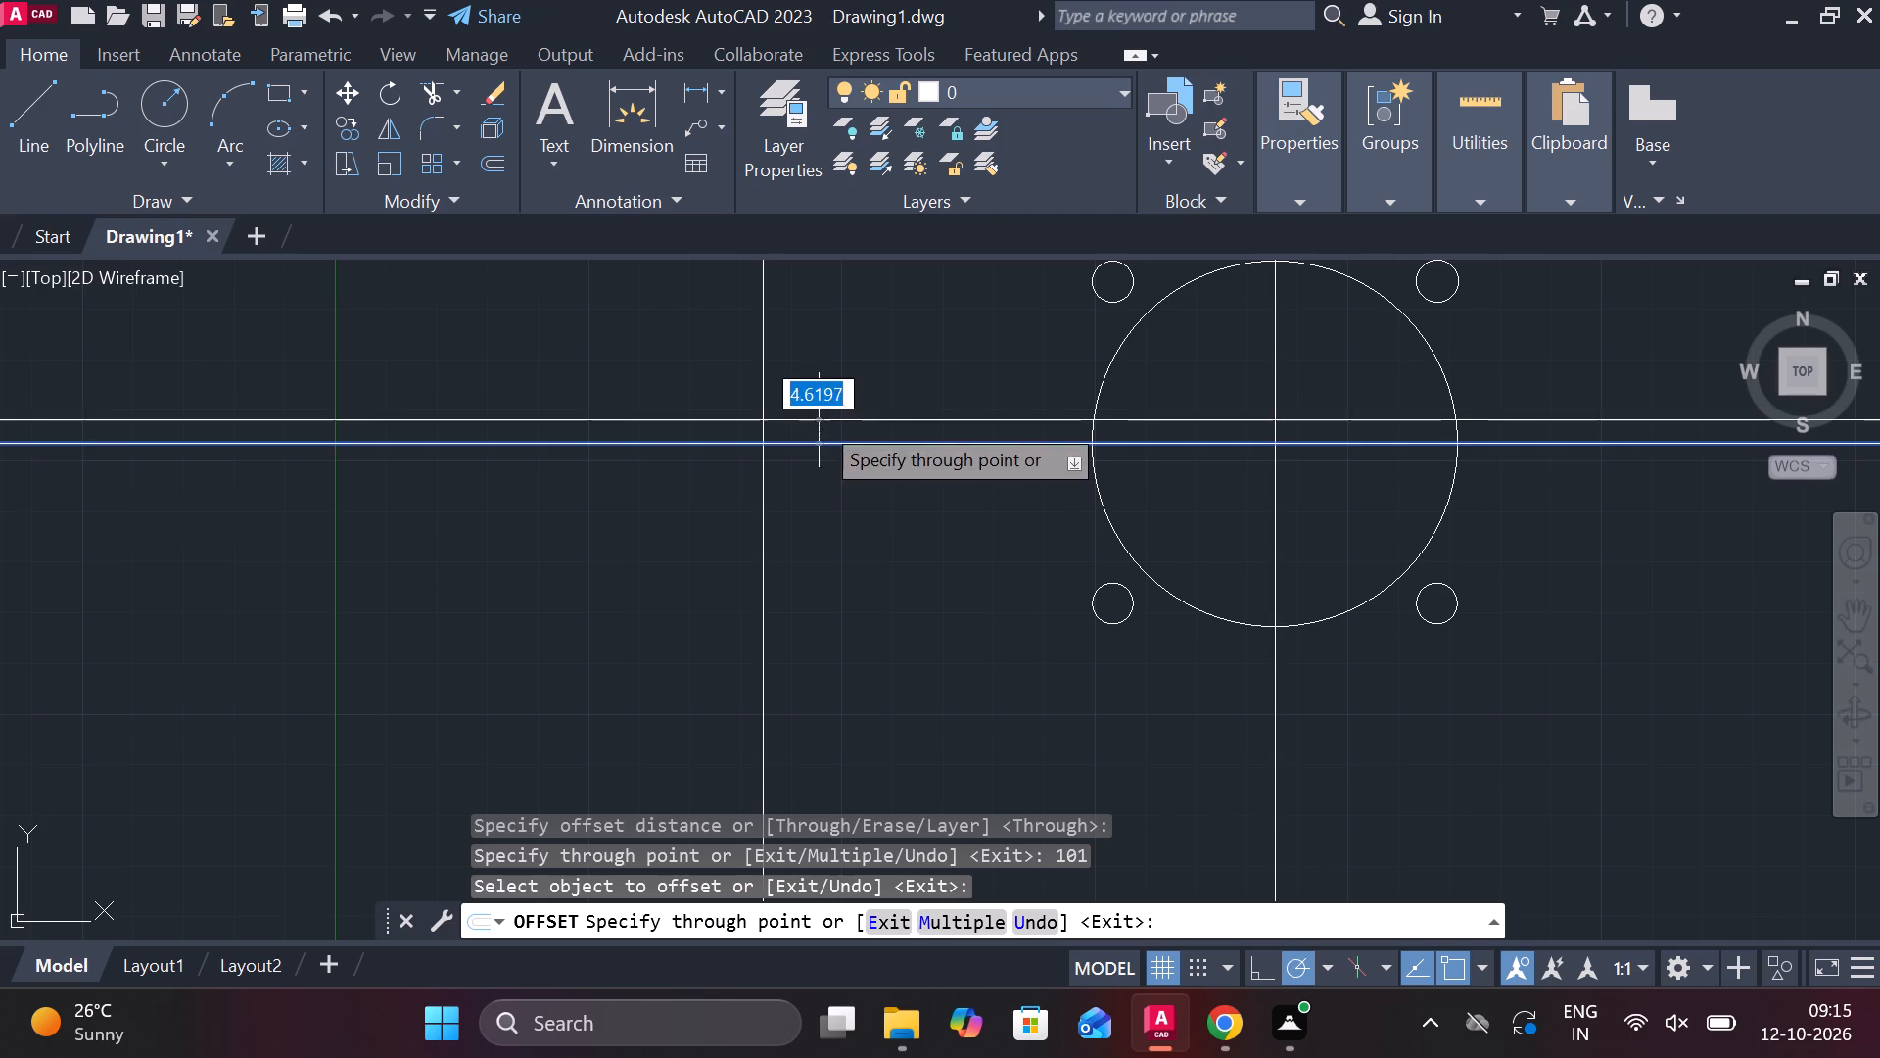
{"action": "key", "text": "1"}
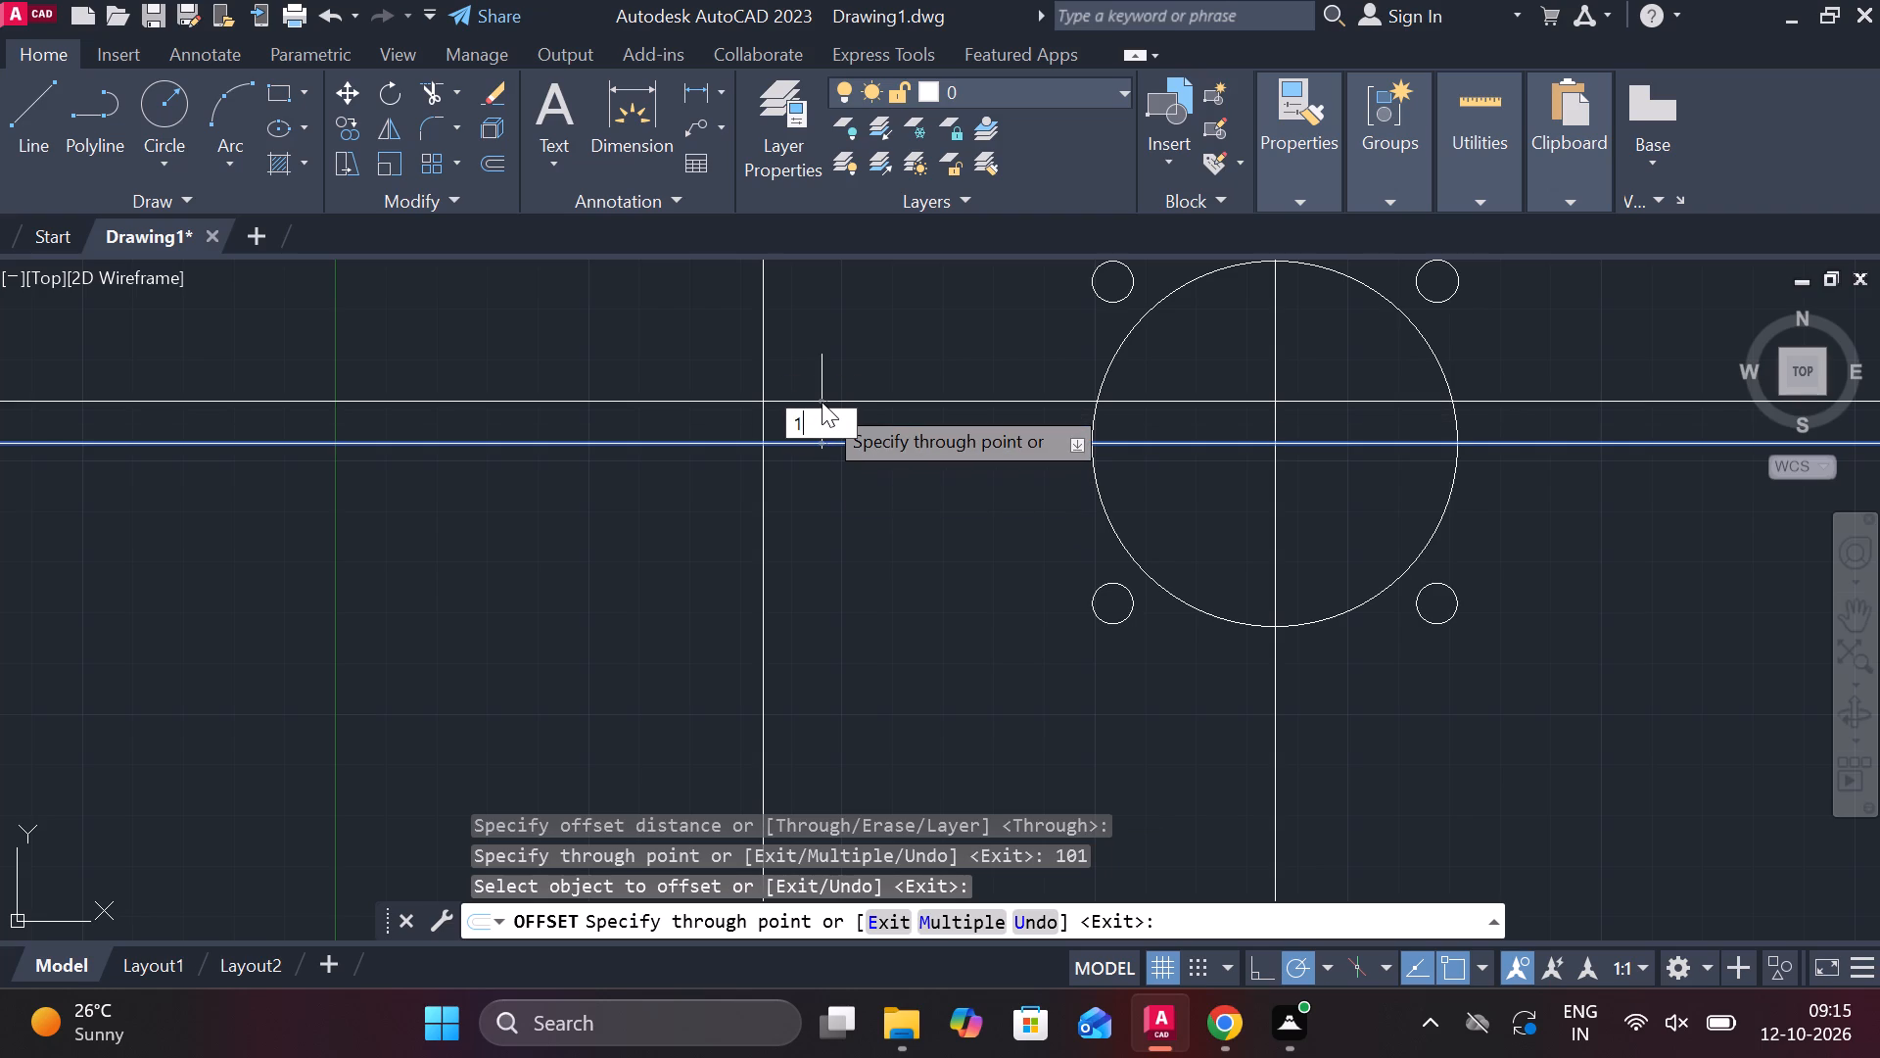
{"action": "key", "text": "2"}
{"action": "type", "text": ".5"}
{"action": "key", "text": "space"}
Offset the large circle's horizontal centre line 12.5 downward.
{"action": "left_click", "coordinate": [809, 449]}
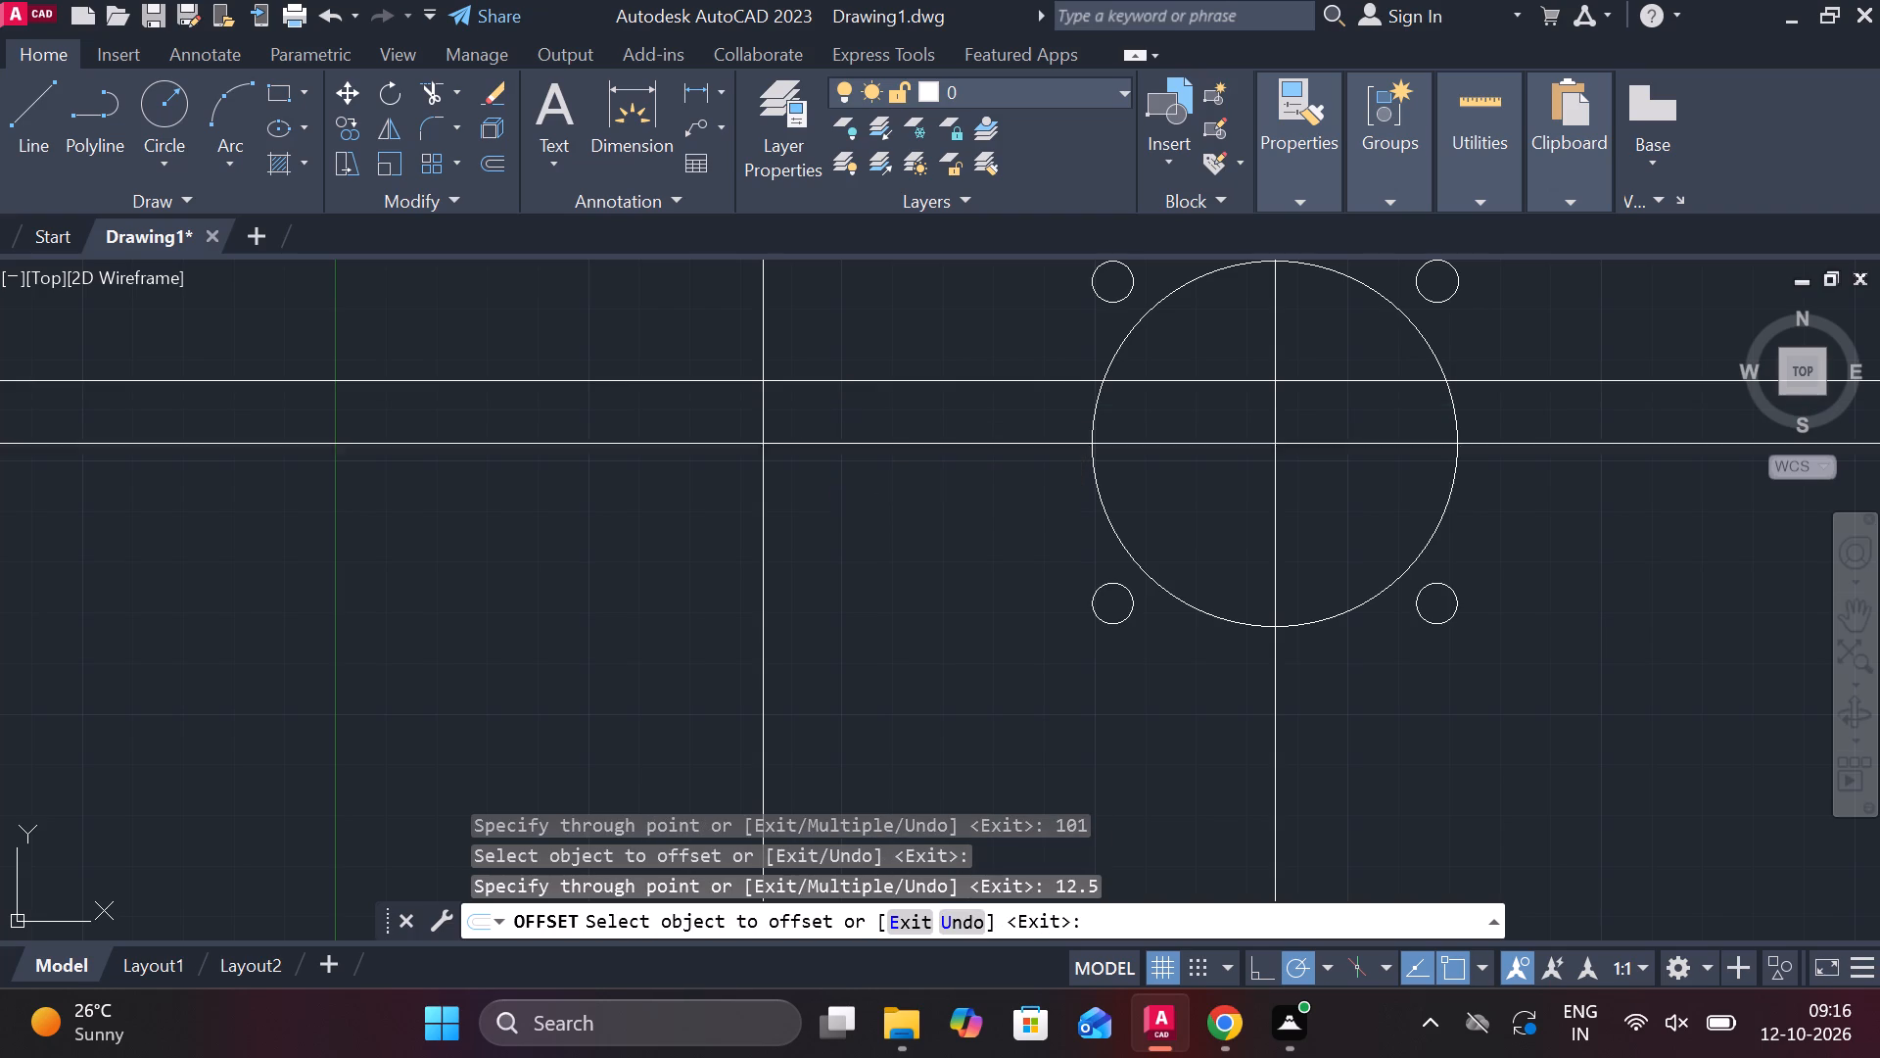
{"action": "type", "text": "12."}
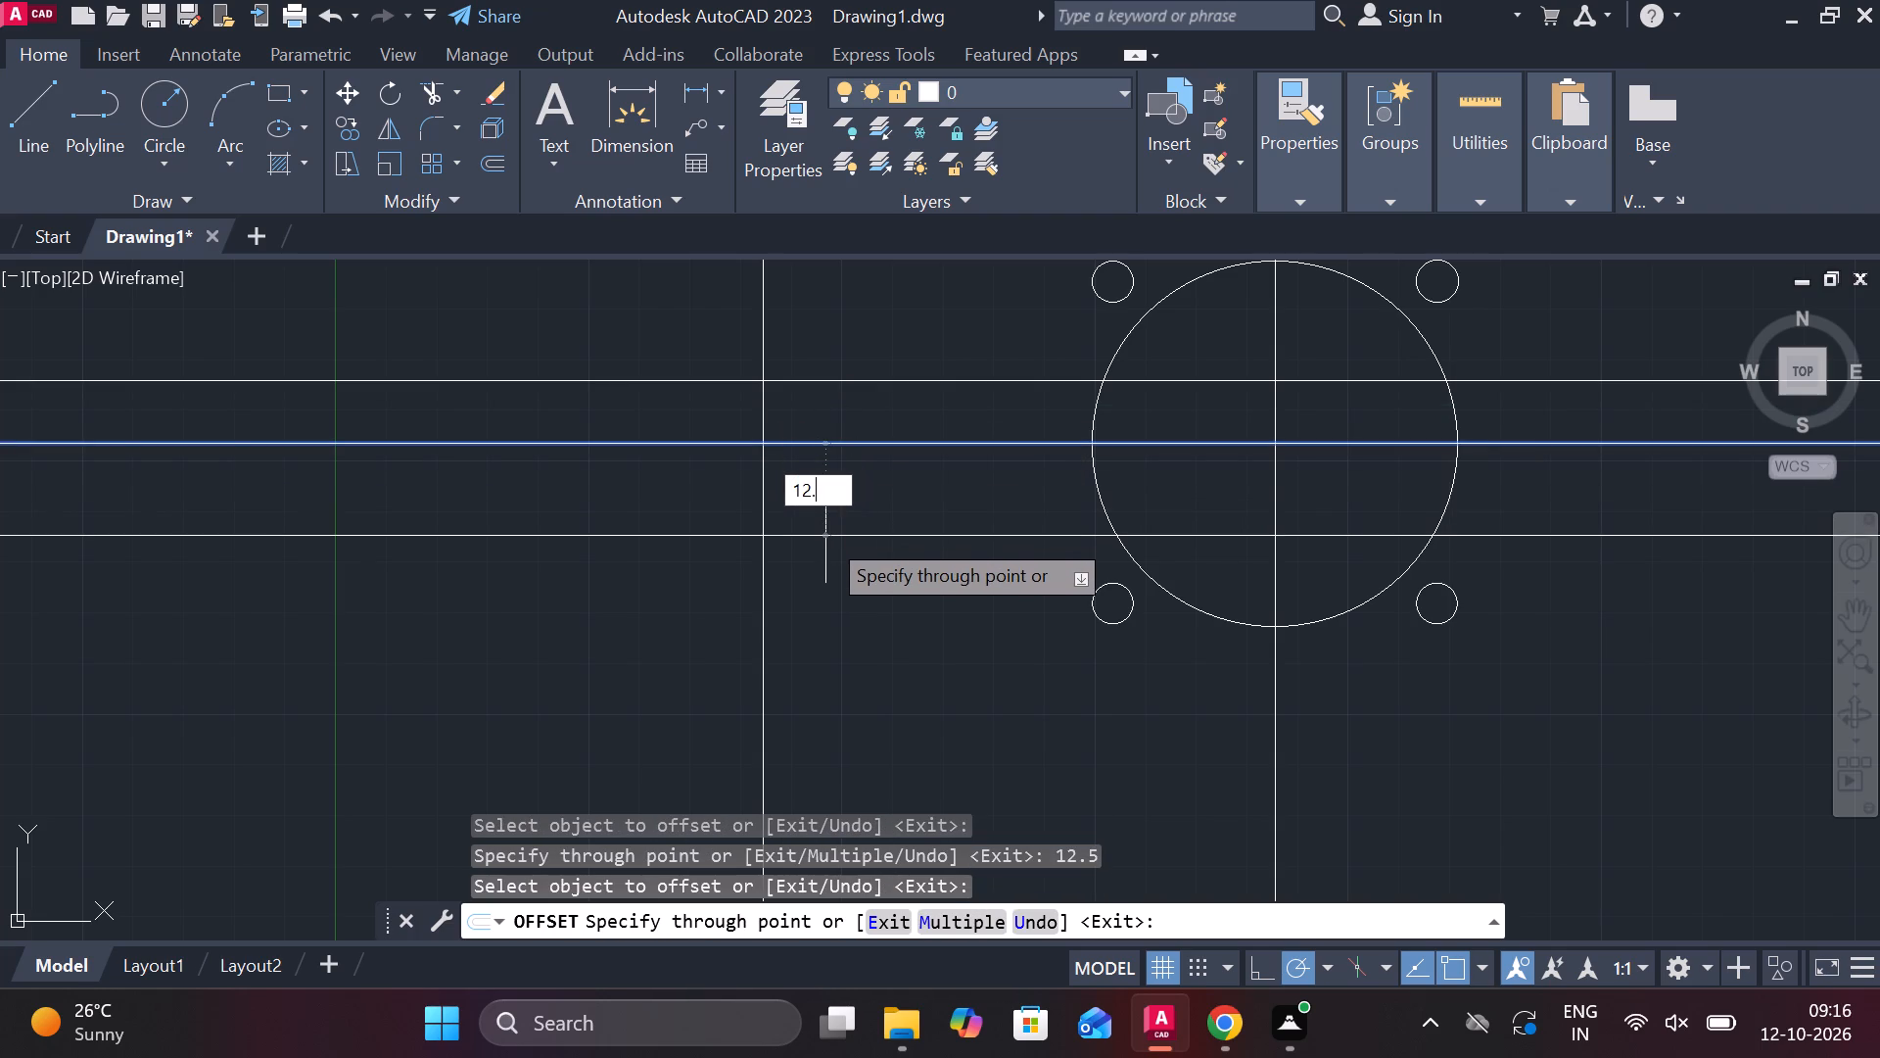
{"action": "key", "text": "5"}
{"action": "key", "text": "Return"}
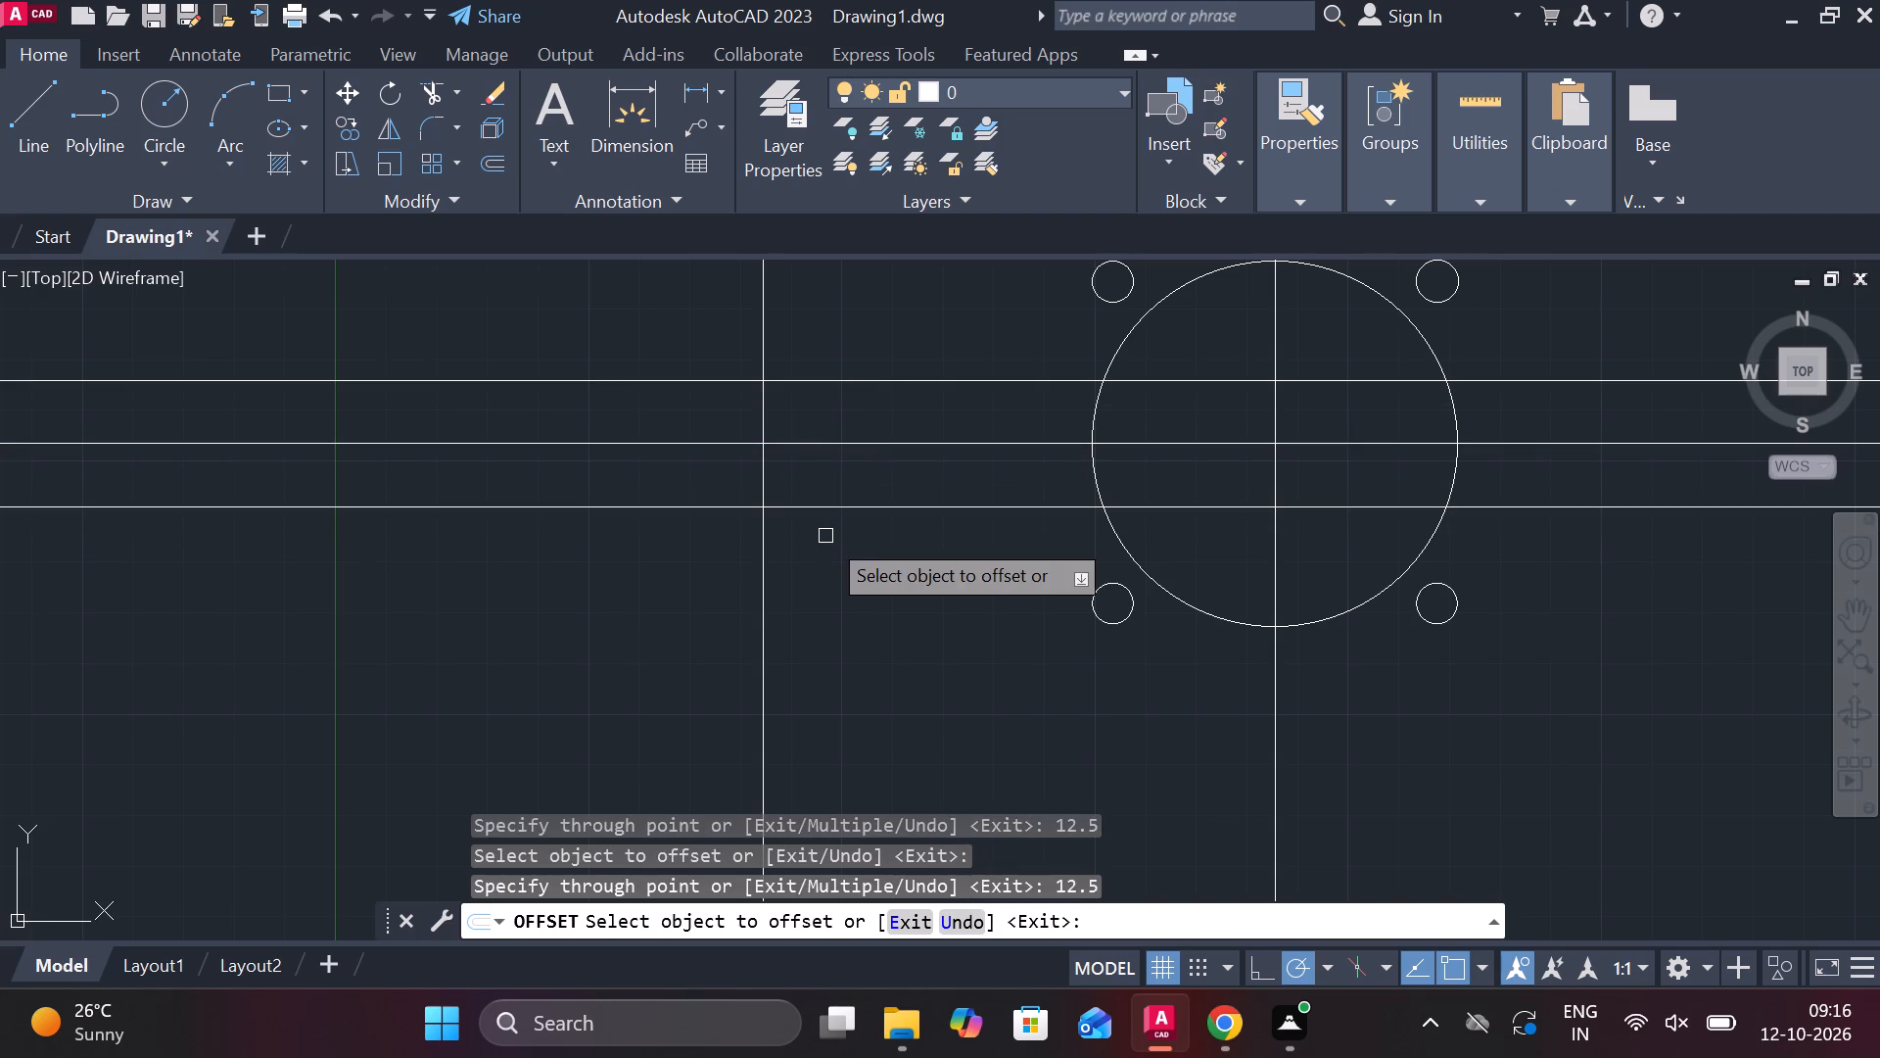
{"action": "key", "text": "Escape"}
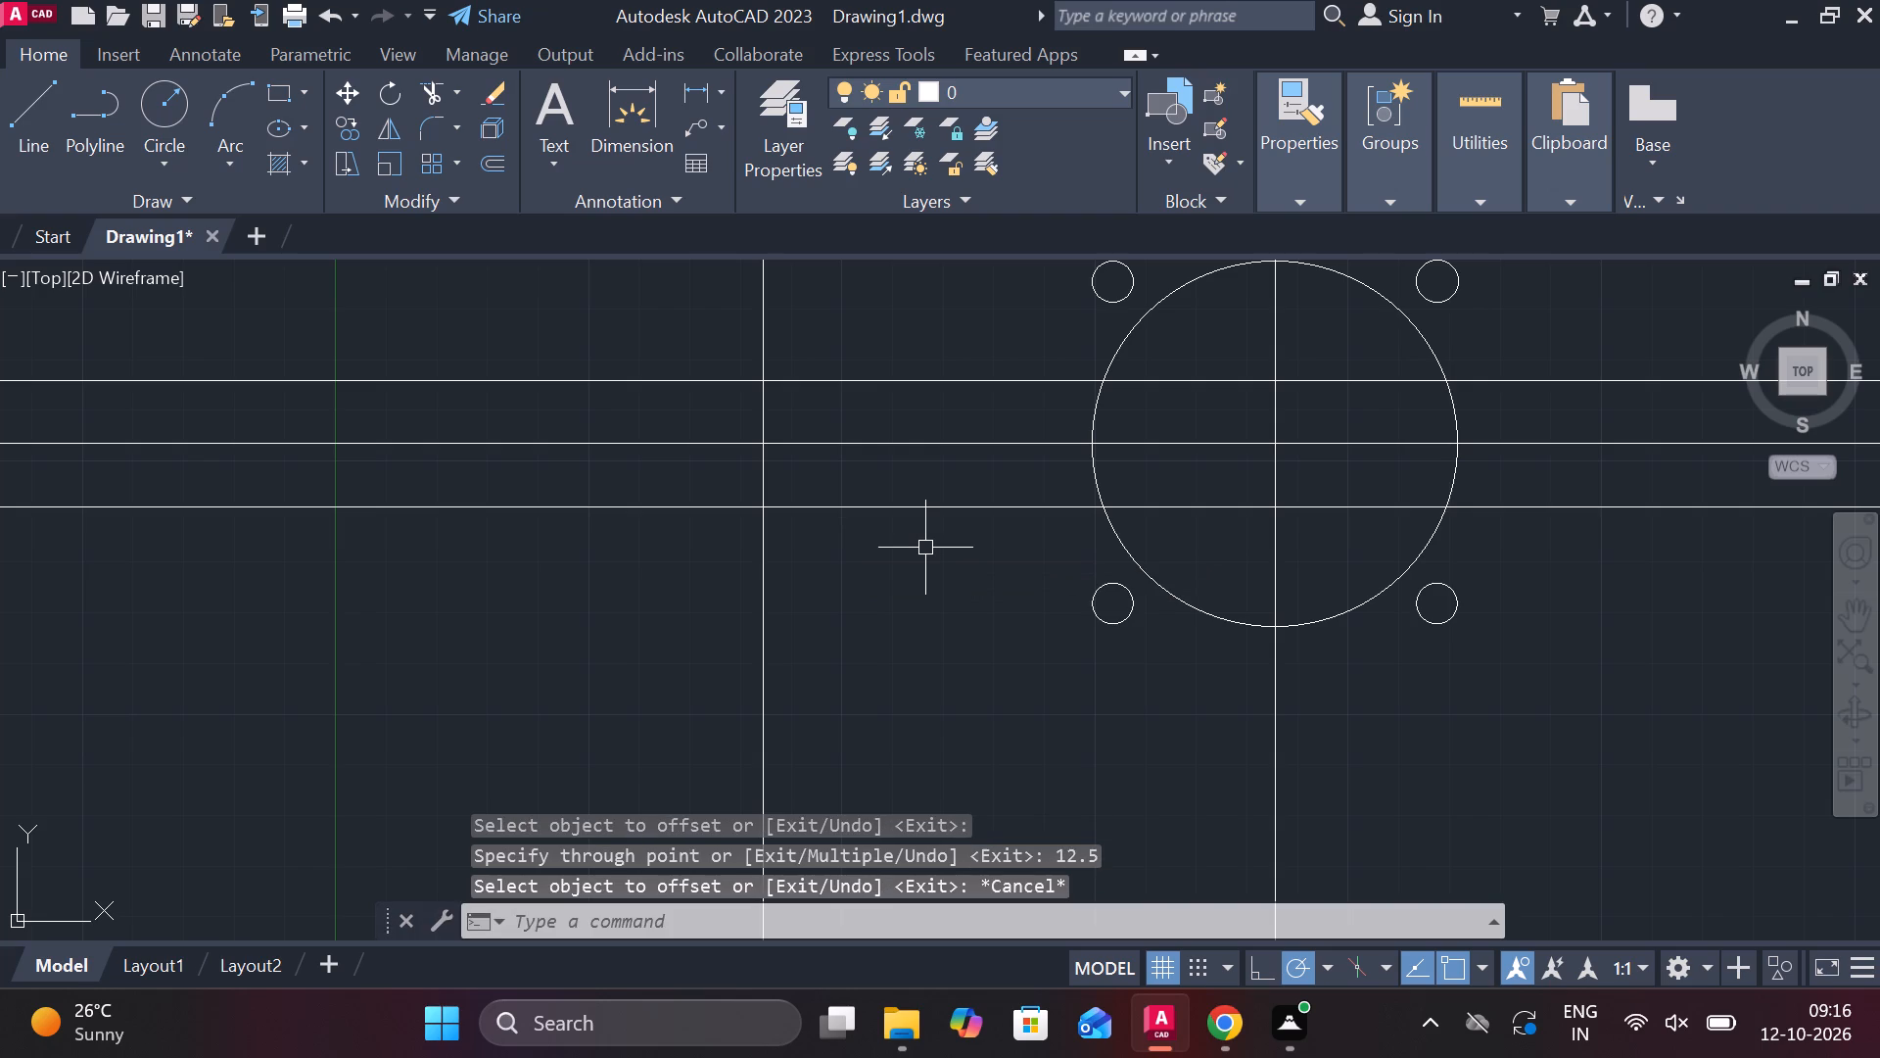
Draw two circles of radius 10 where the left vertical offset line crosses the lower and upper horizontal offset lines.
{"action": "key", "text": "c"}
{"action": "key", "text": "space"}
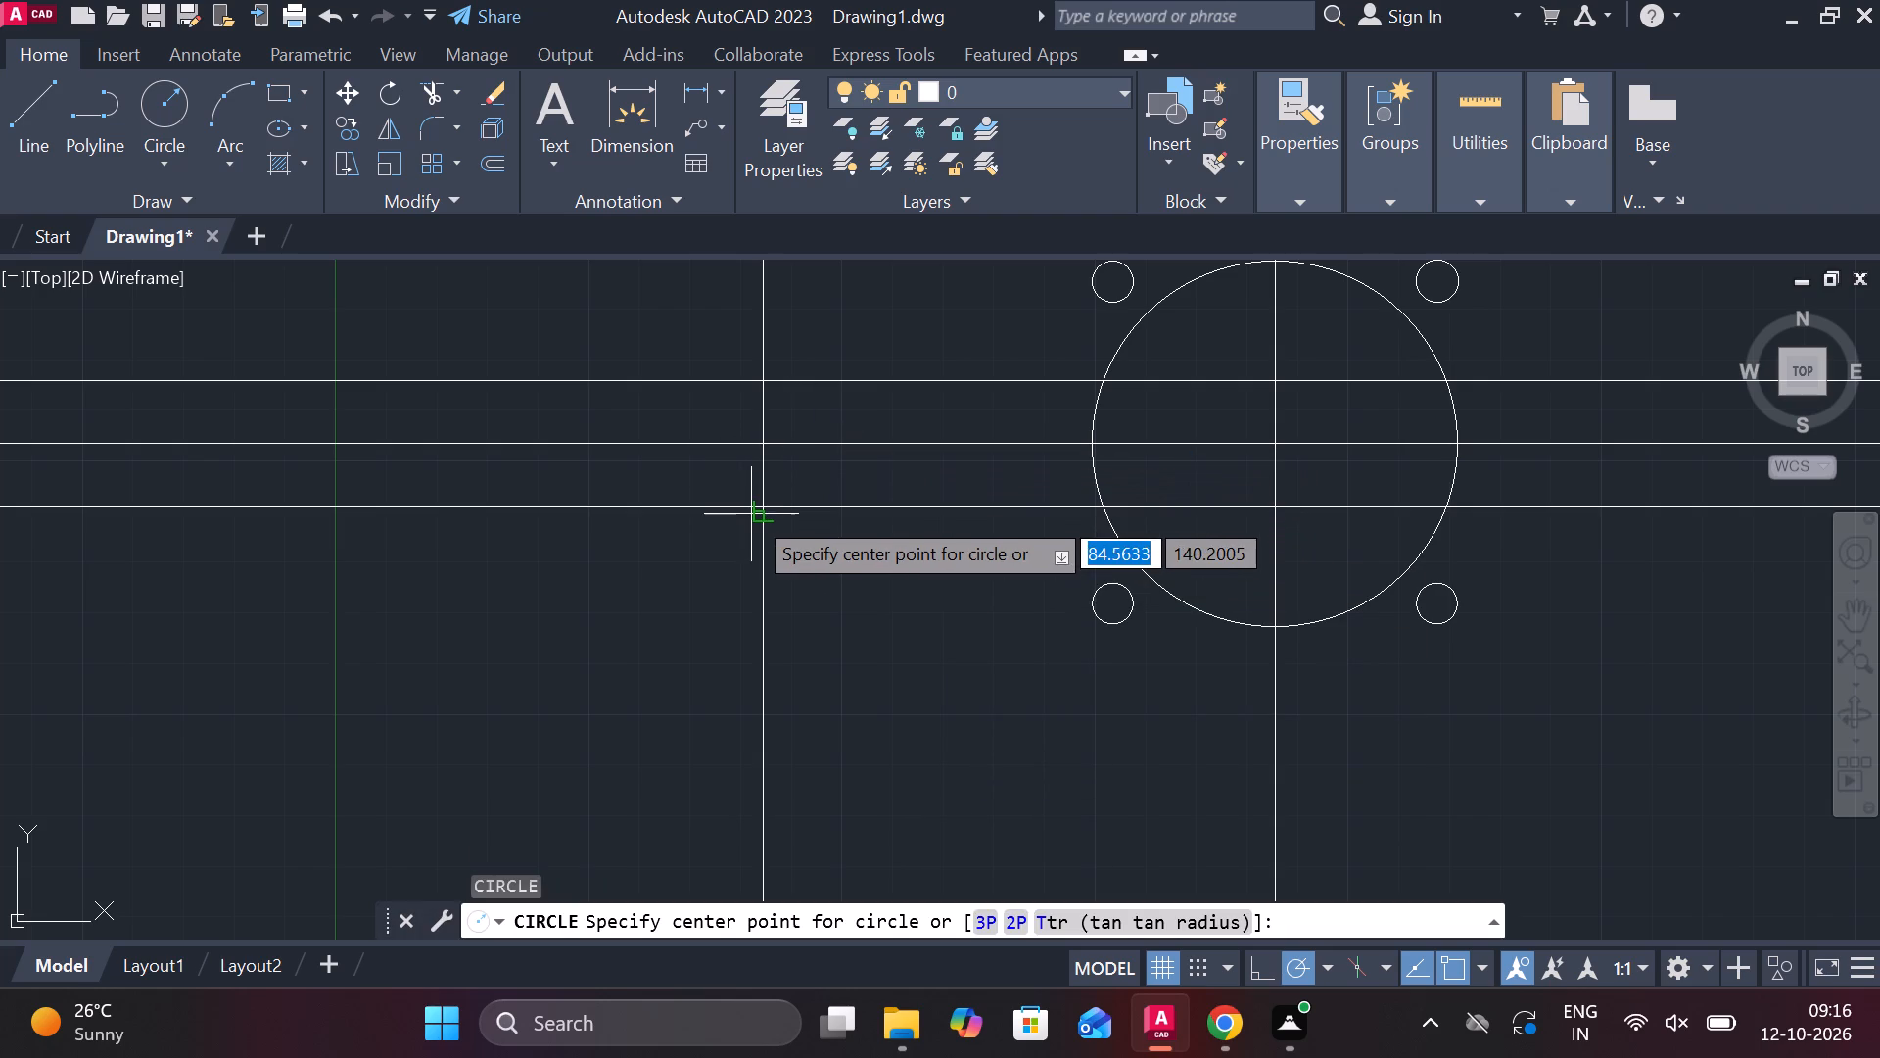
{"action": "left_click", "coordinate": [766, 508]}
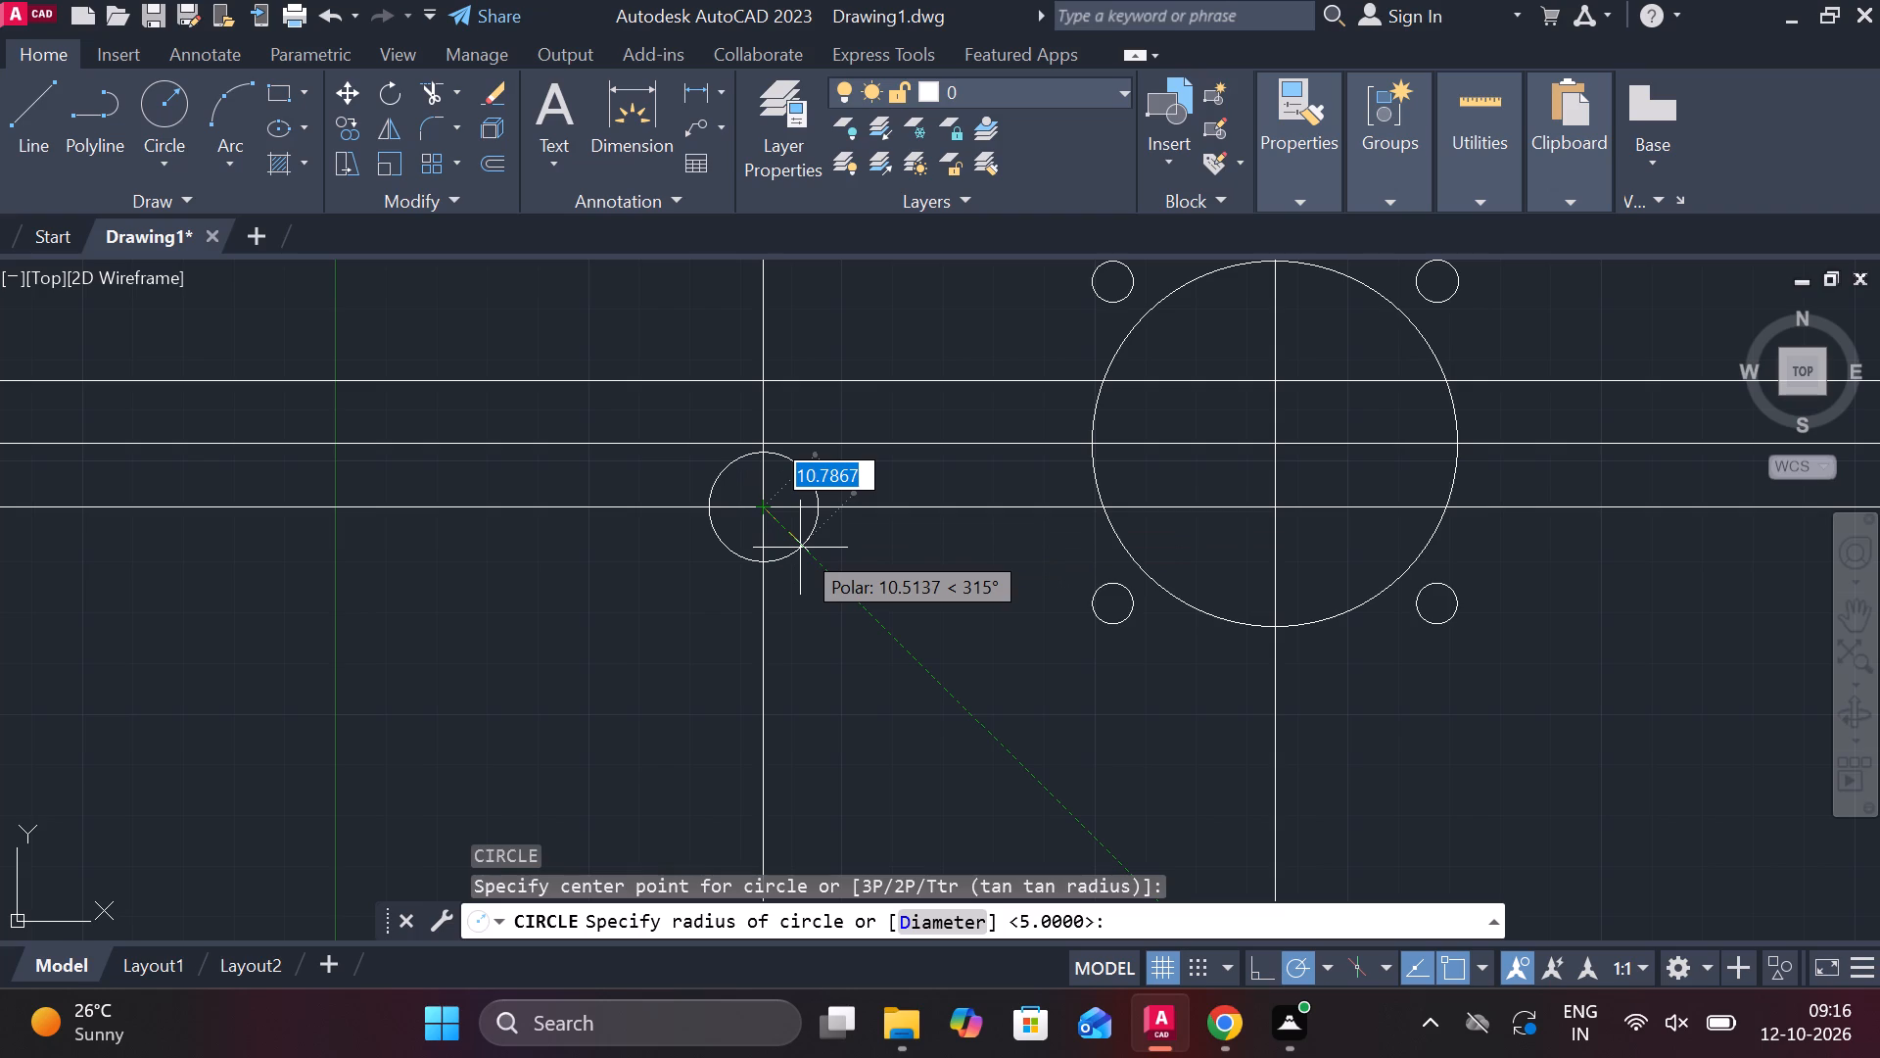
{"action": "type", "text": "10"}
{"action": "key", "text": "Return"}
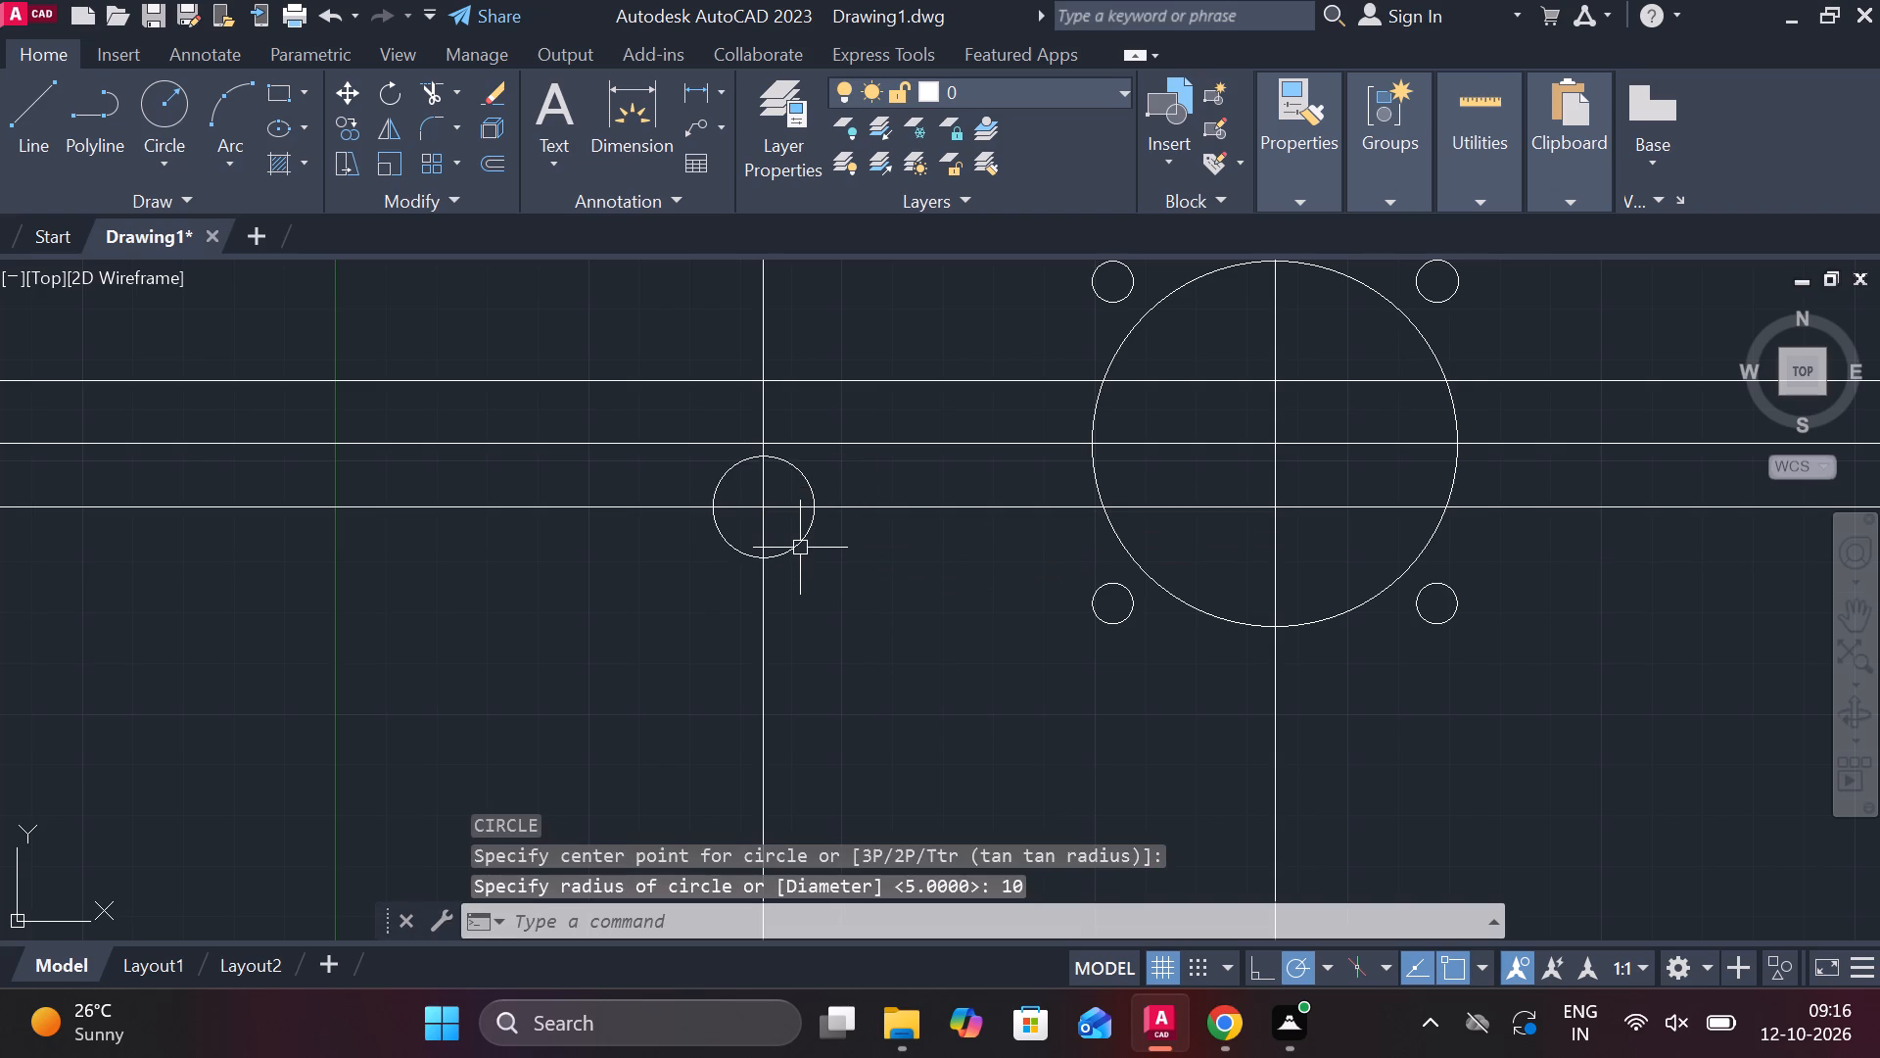
{"action": "key", "text": "space"}
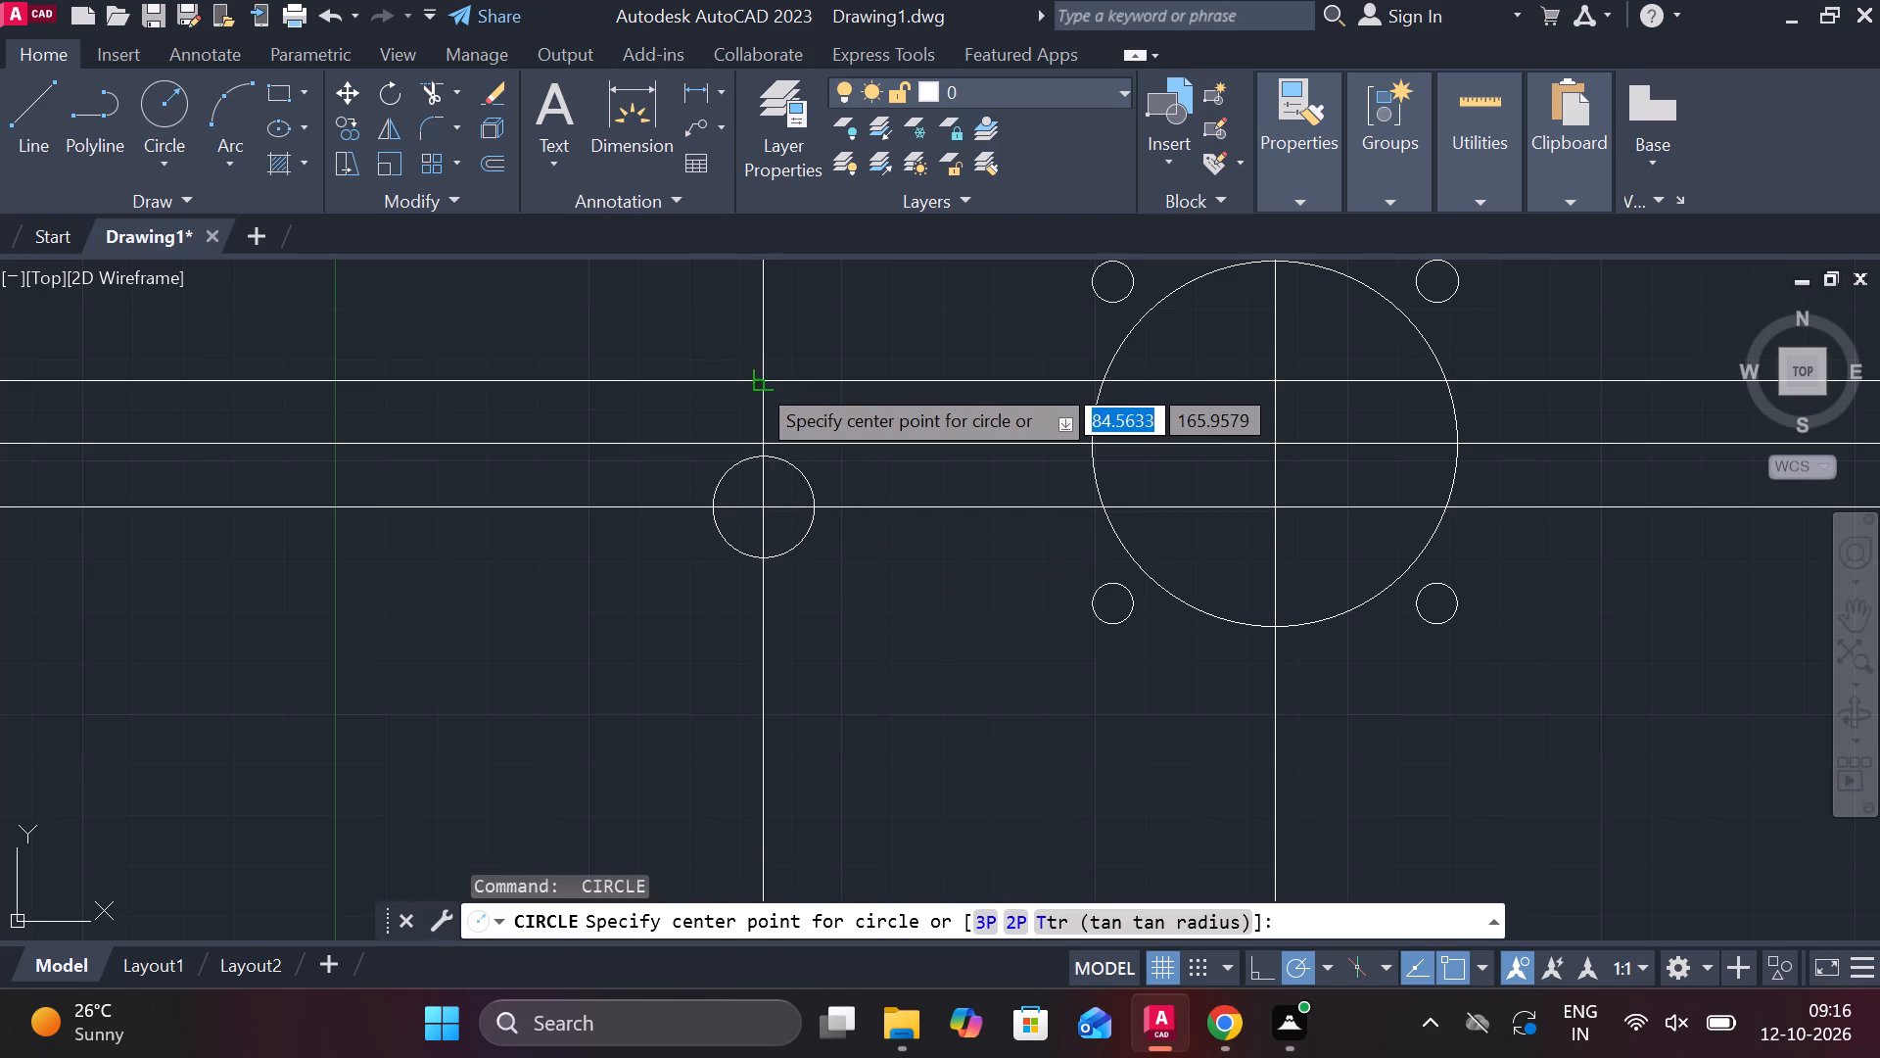
{"action": "left_click", "coordinate": [768, 383]}
{"action": "type", "text": "10"}
{"action": "key", "text": "Return"}
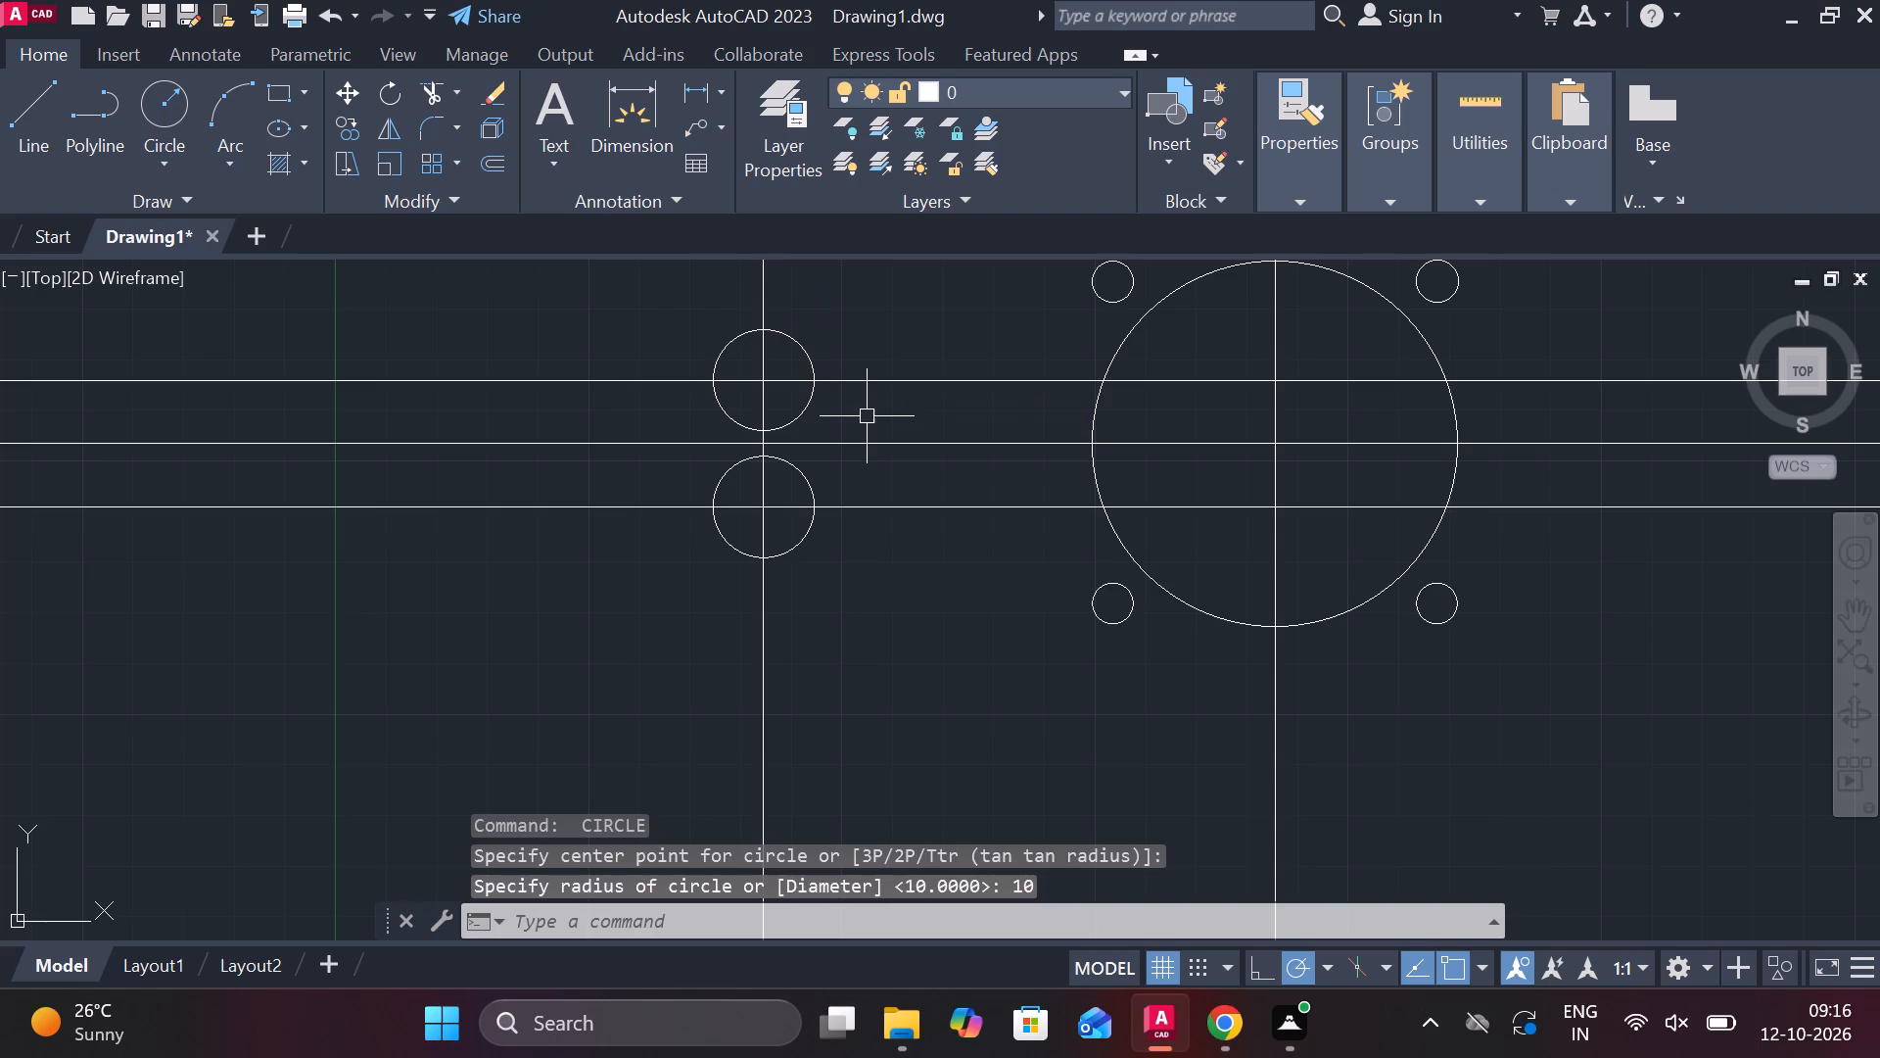
Draw a concentric circle of diameter 8.3 inside each of the two radius 10 circles.
{"action": "scroll", "coordinate": [848, 447], "scroll_direction": "up", "scroll_amount": 1}
{"action": "type", "text": "c"}
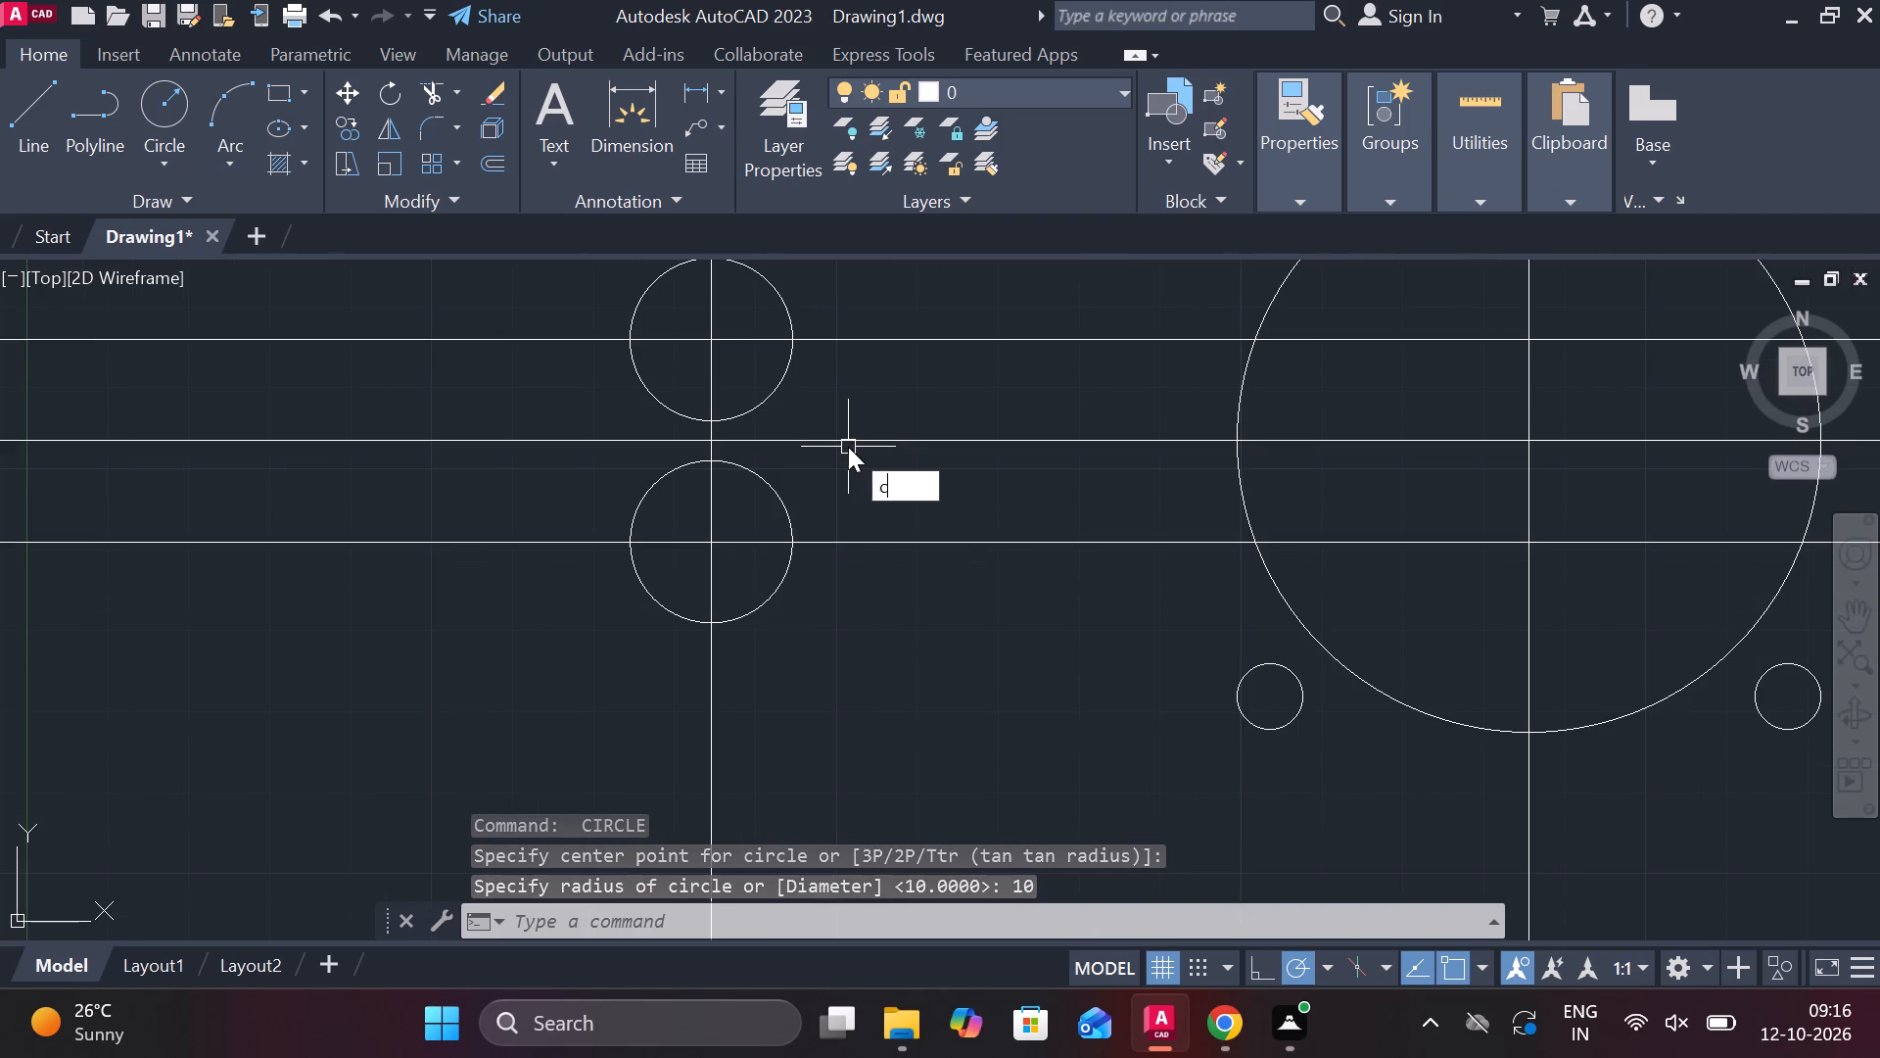
{"action": "key", "text": "space"}
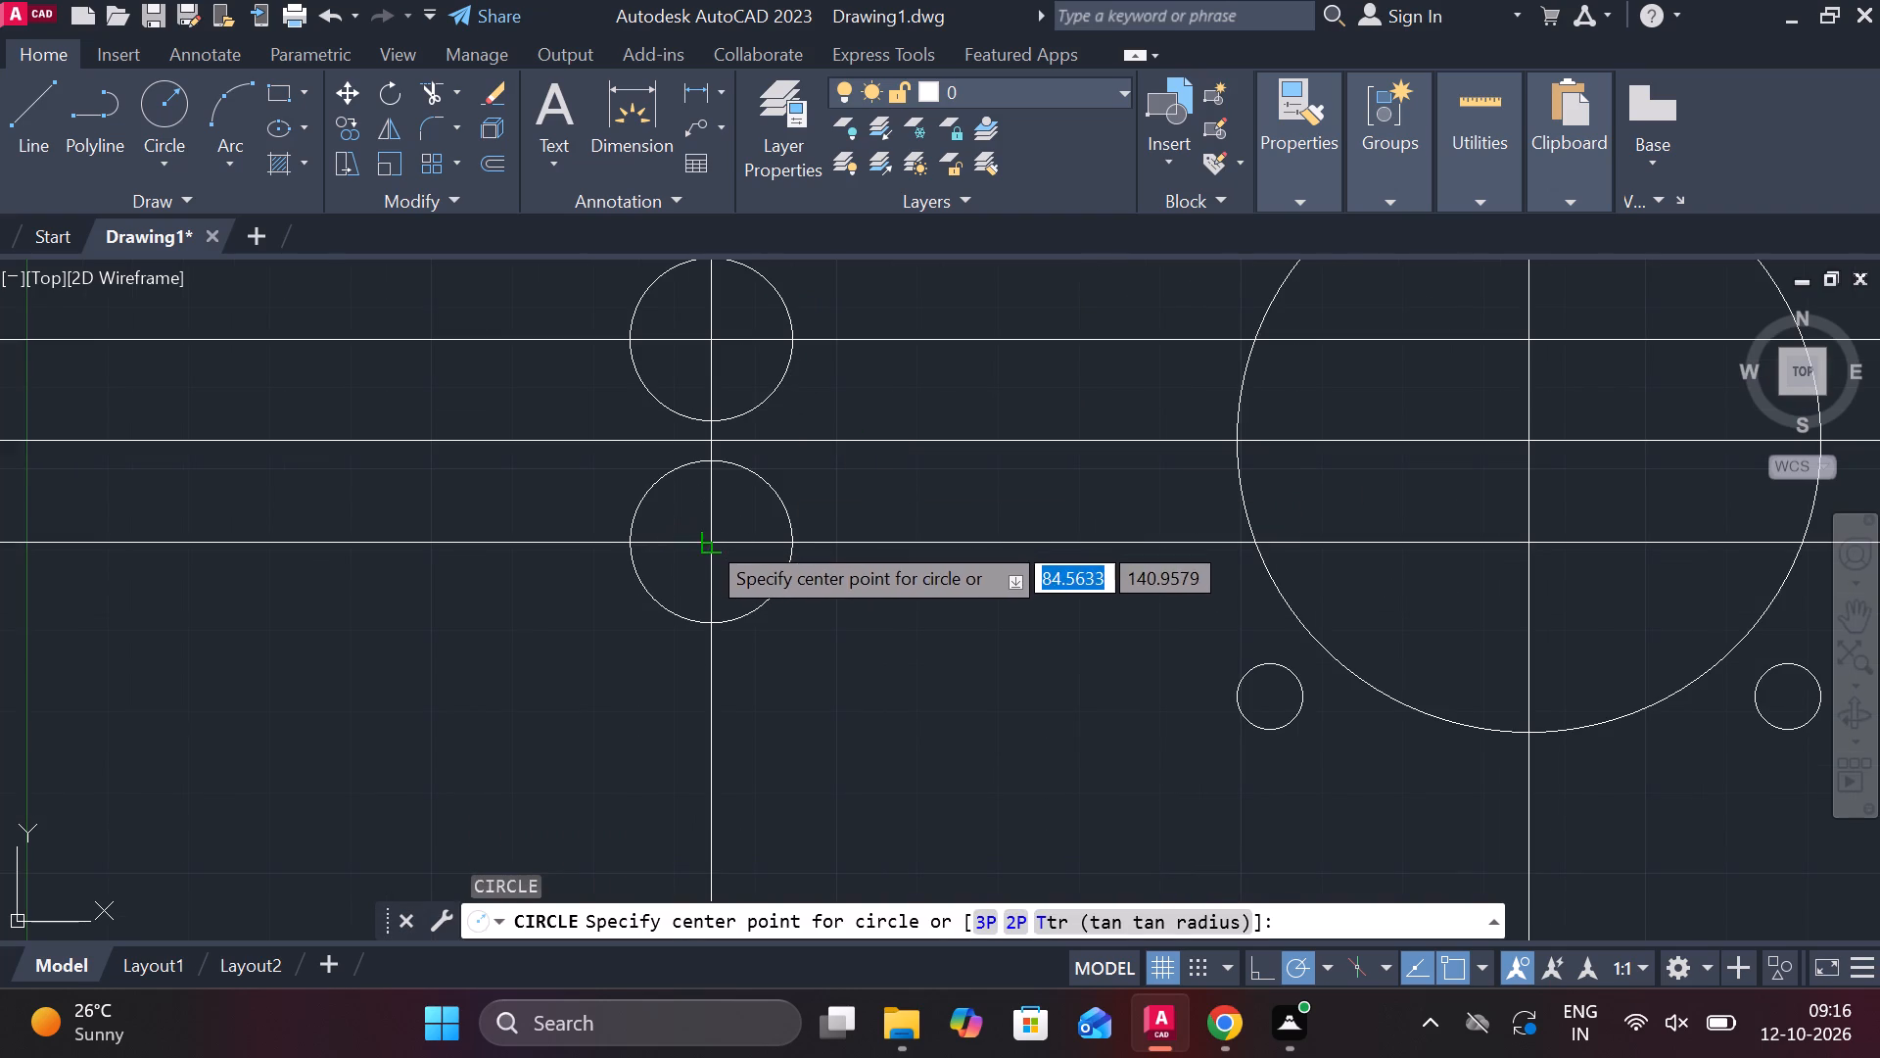
{"action": "left_click", "coordinate": [705, 539]}
{"action": "type", "text": "d 8.3"}
{"action": "key", "text": "Return"}
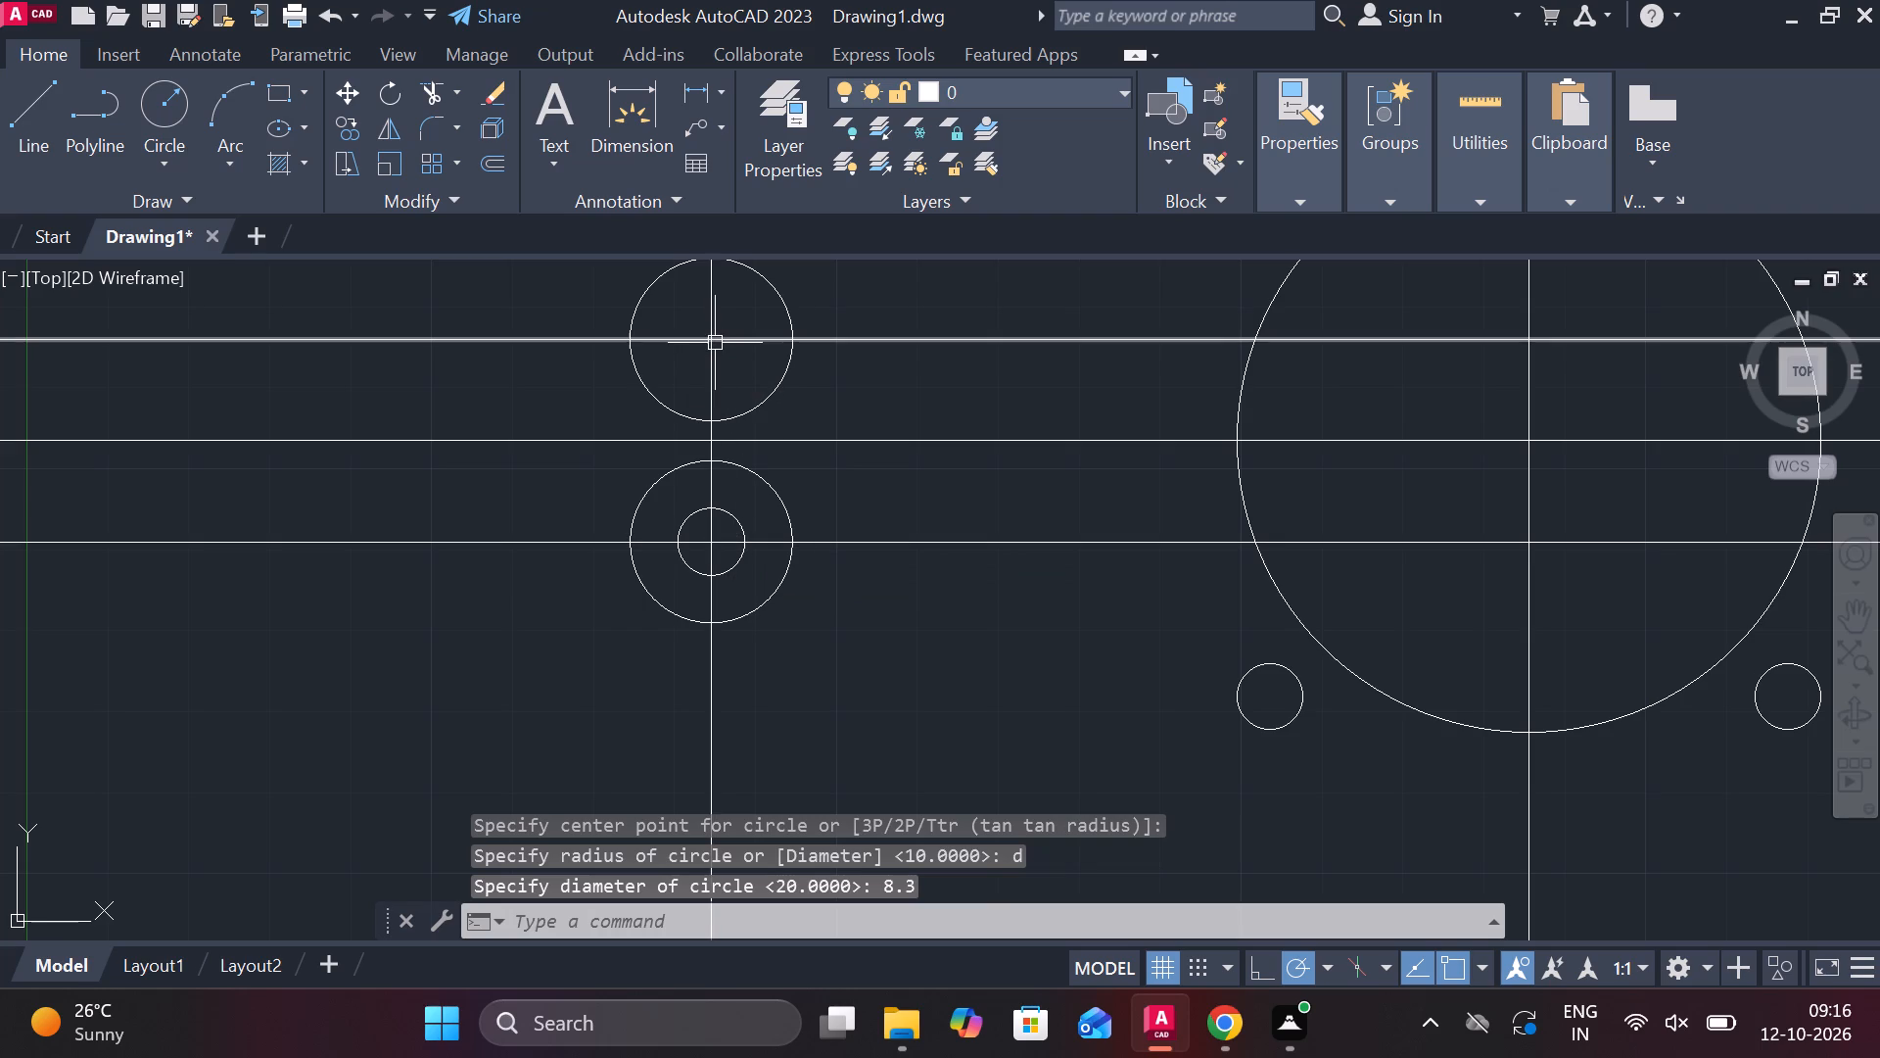
{"action": "key", "text": "space"}
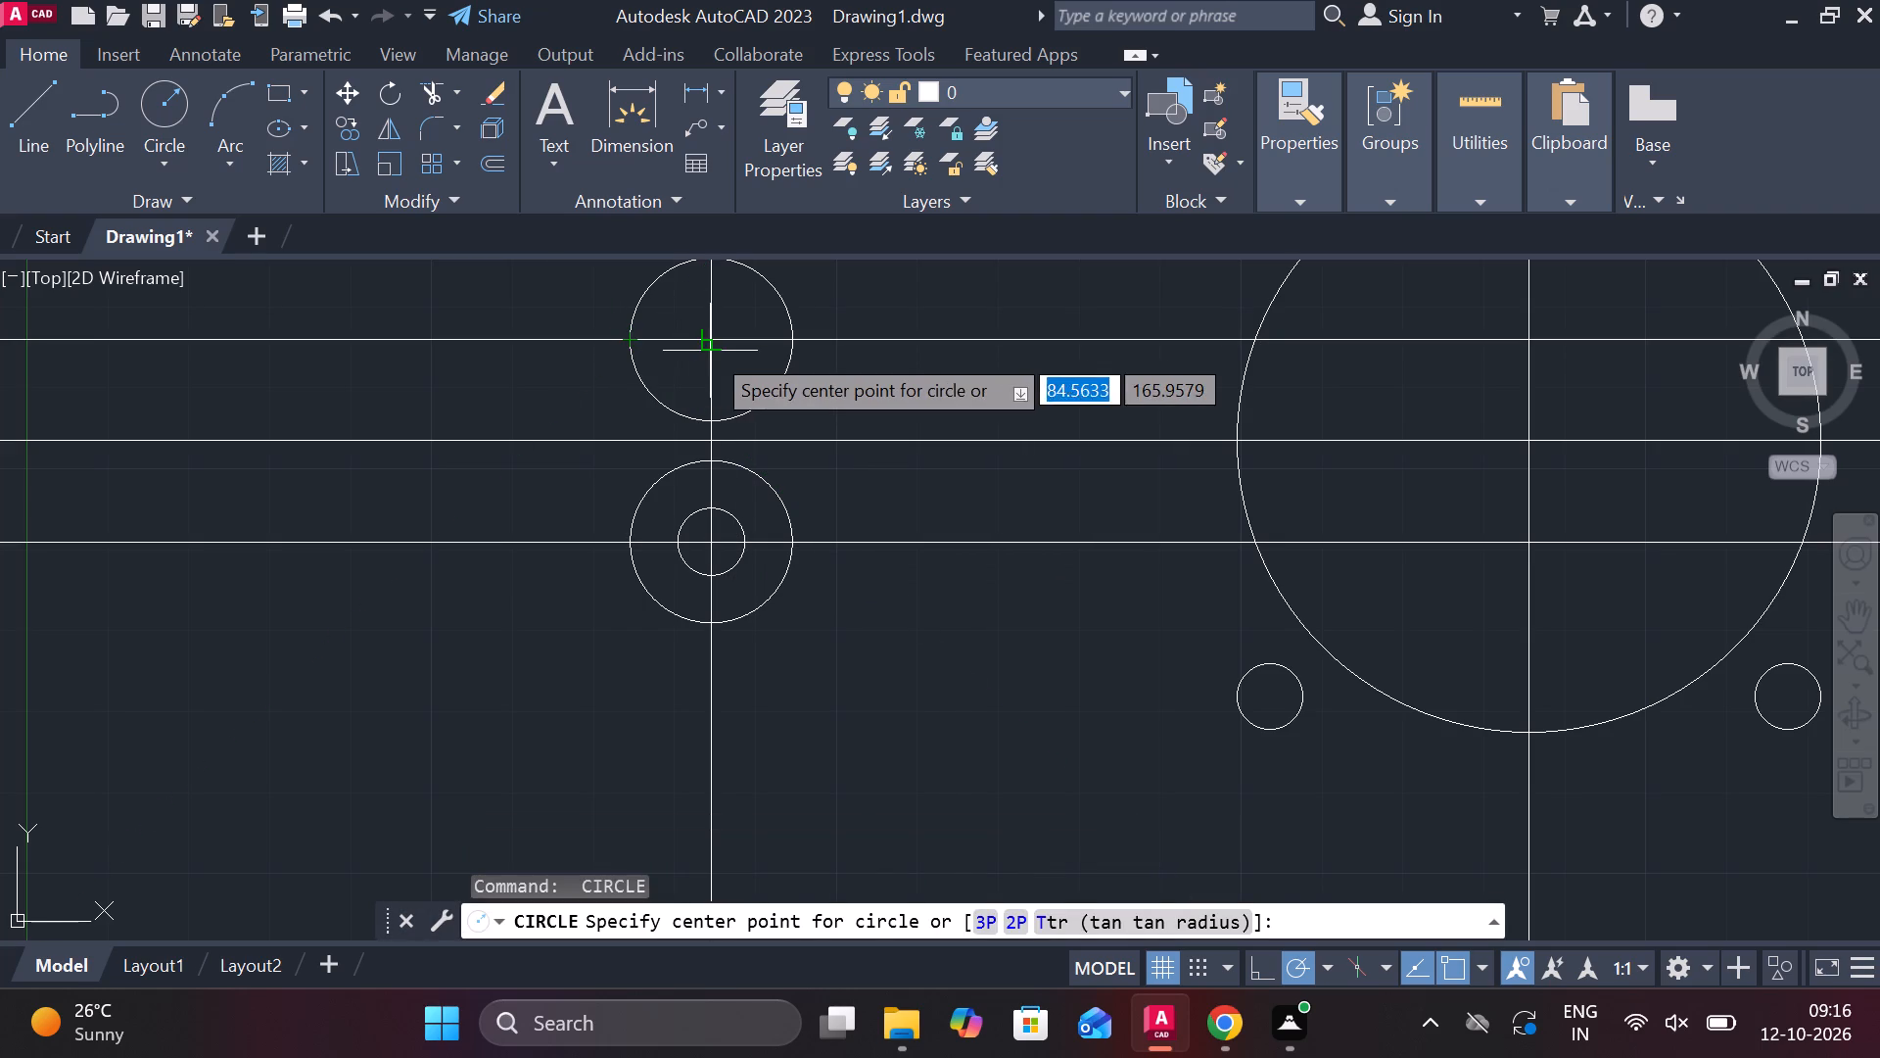
{"action": "left_click", "coordinate": [711, 351]}
{"action": "type", "text": "d"}
{"action": "key", "text": "space"}
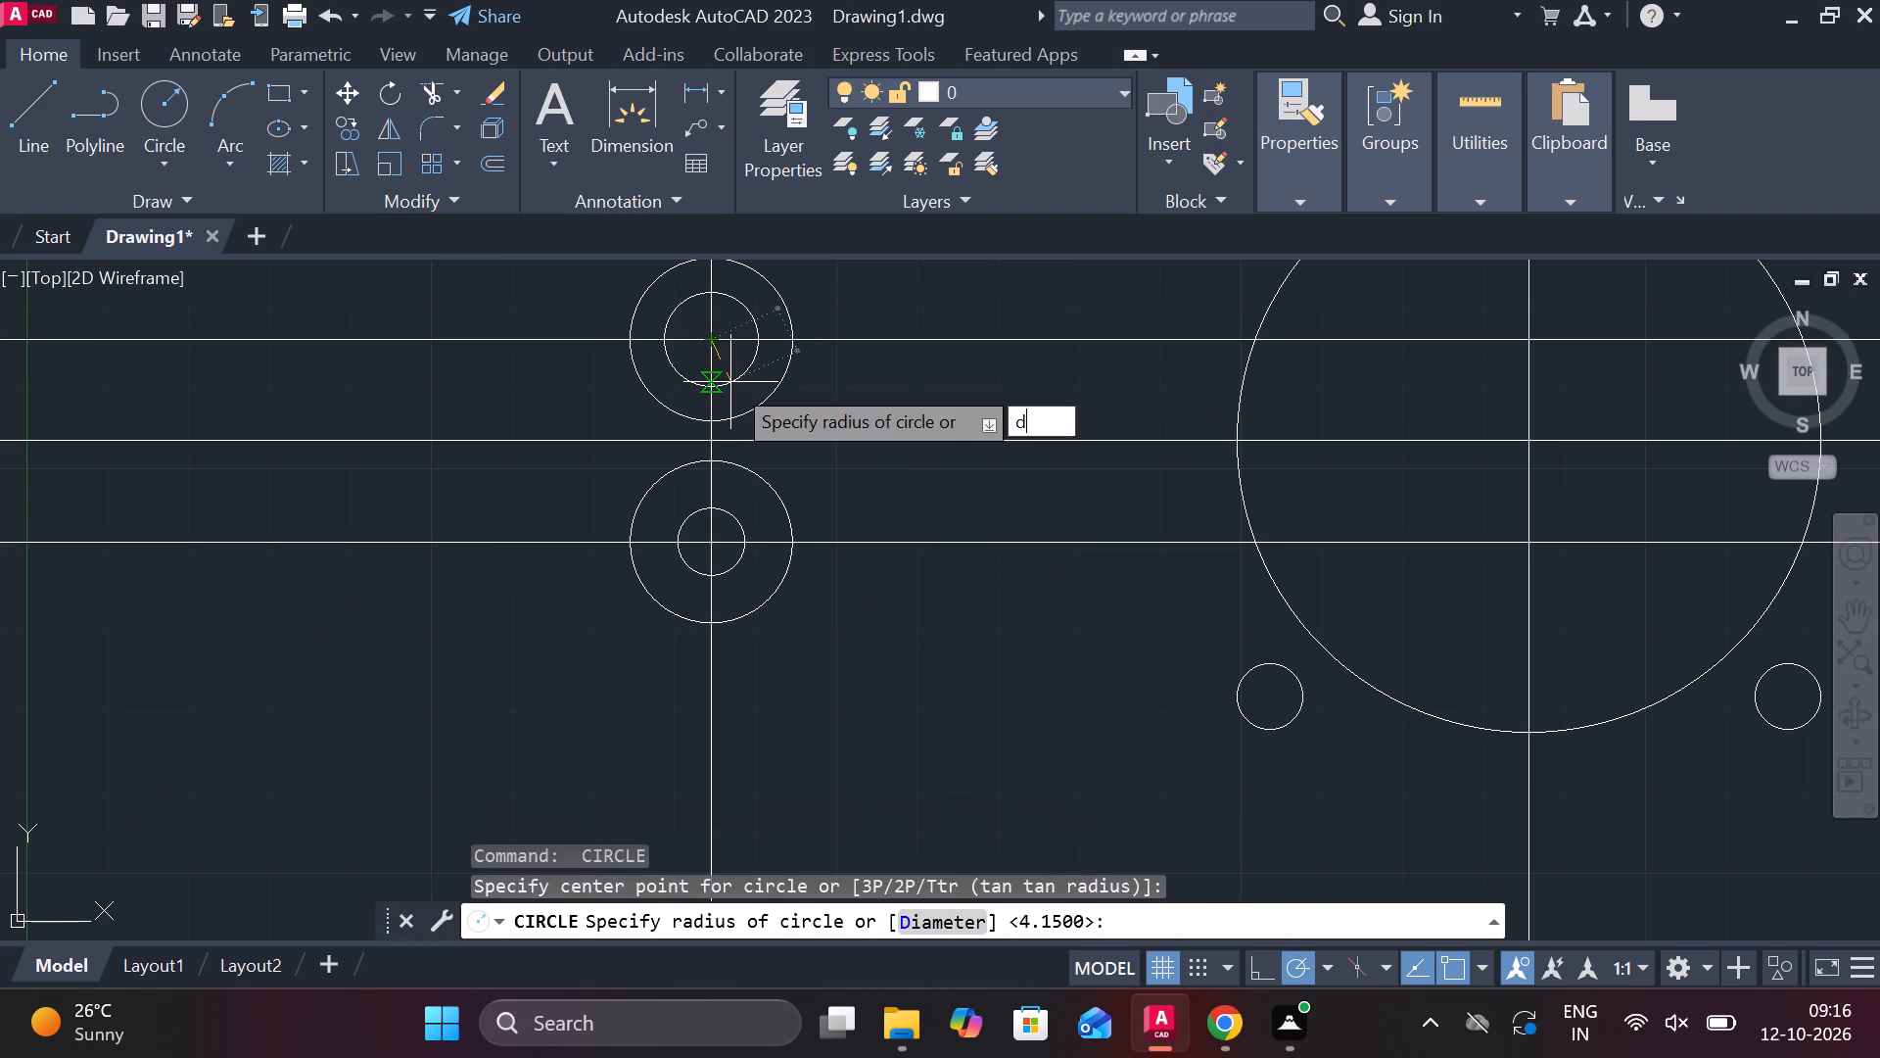
{"action": "type", "text": "8.3"}
{"action": "key", "text": "Return"}
{"action": "key", "text": "backslash"}
{"action": "scroll", "coordinate": [796, 422], "scroll_direction": "down", "scroll_amount": 1}
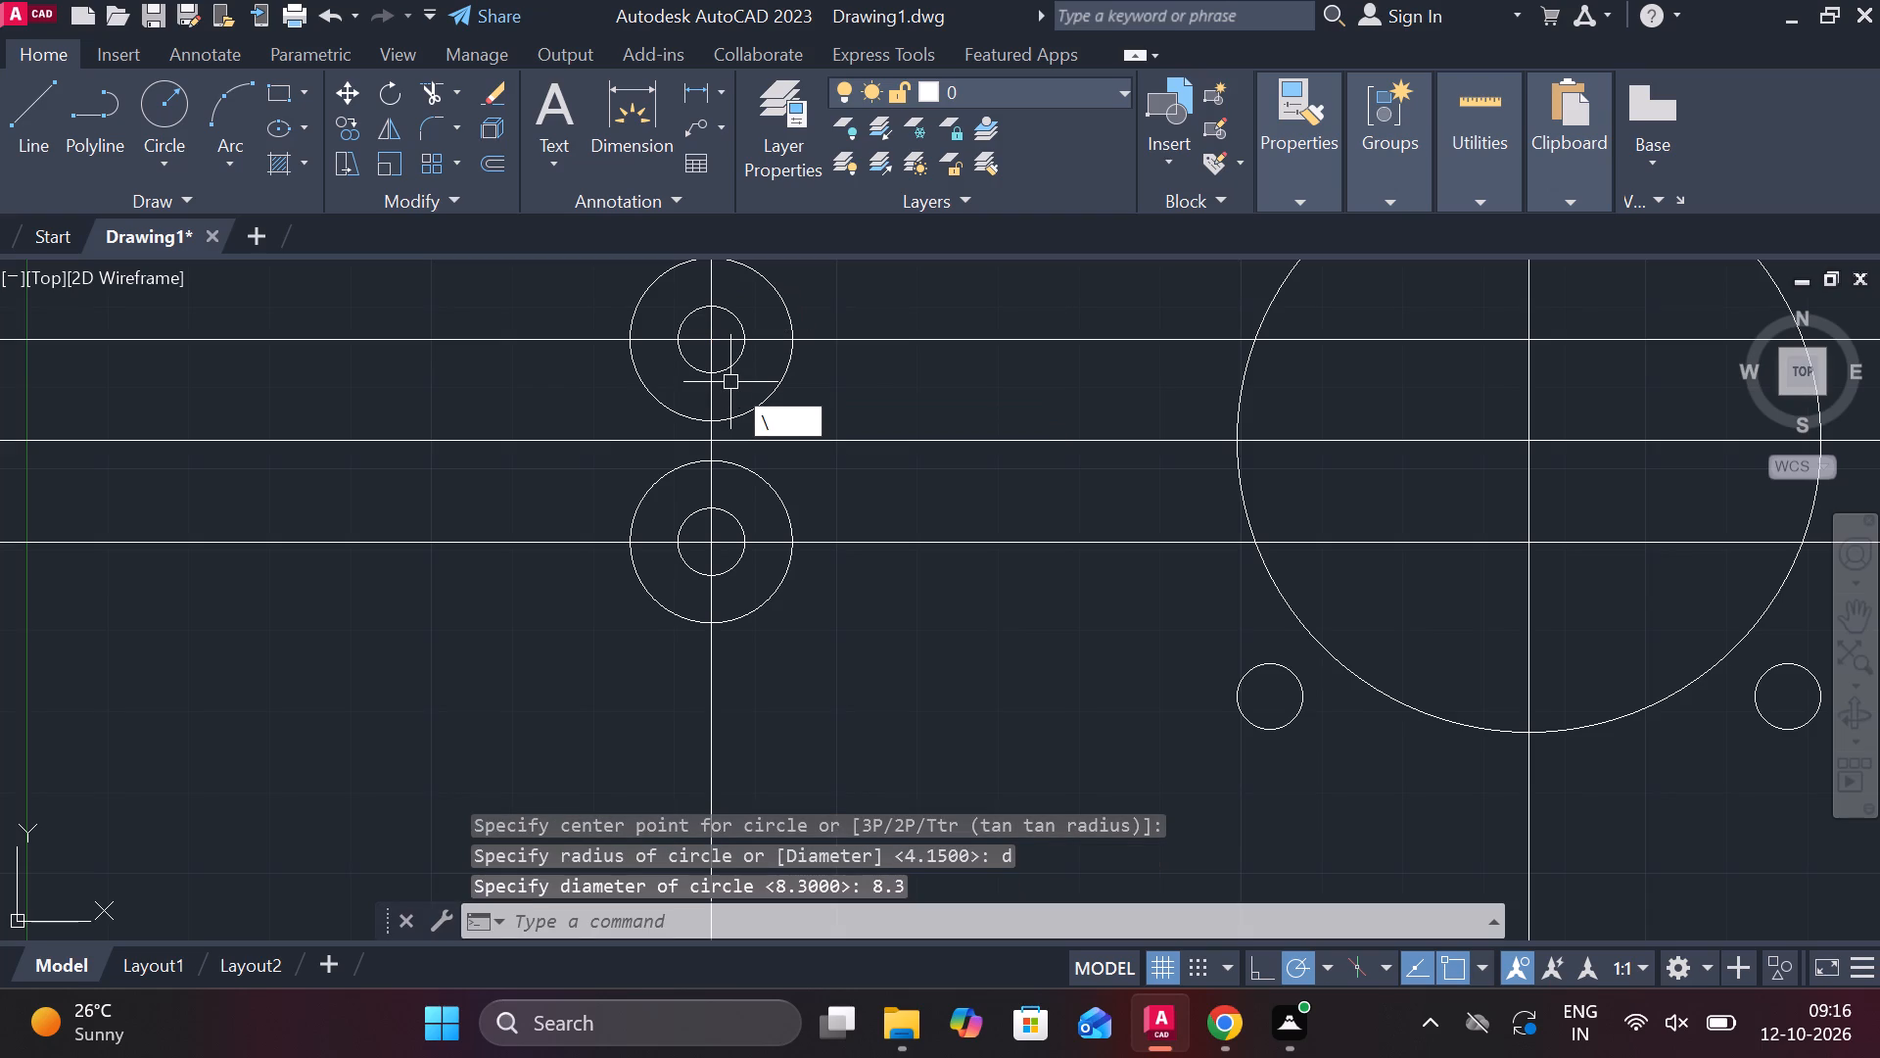
{"action": "scroll", "coordinate": [796, 422], "scroll_direction": "down", "scroll_amount": 1}
{"action": "key", "text": "Escape"}
{"action": "key", "text": "Escape"}
Erase the two horizontal offset construction lines through the two new pairs of concentric circles.
{"action": "scroll", "coordinate": [822, 445], "scroll_direction": "down", "scroll_amount": 2}
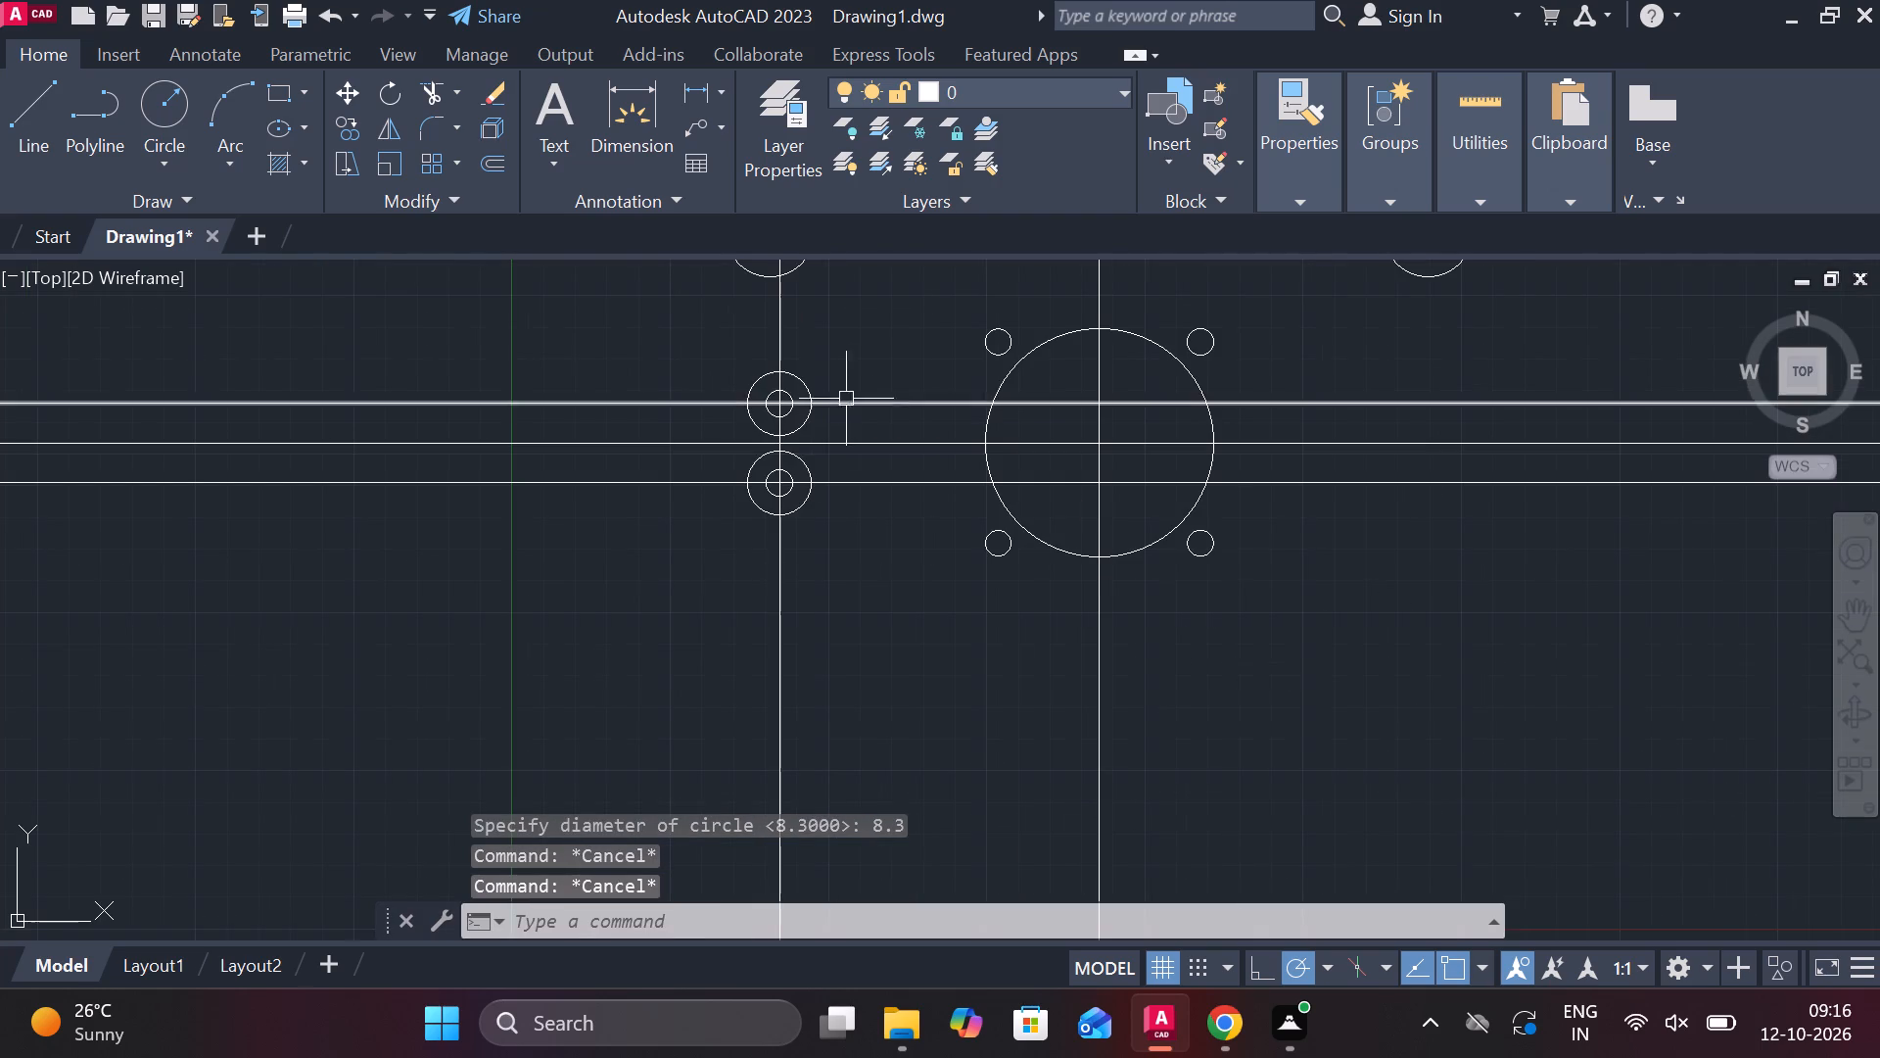
{"action": "left_click", "coordinate": [846, 401]}
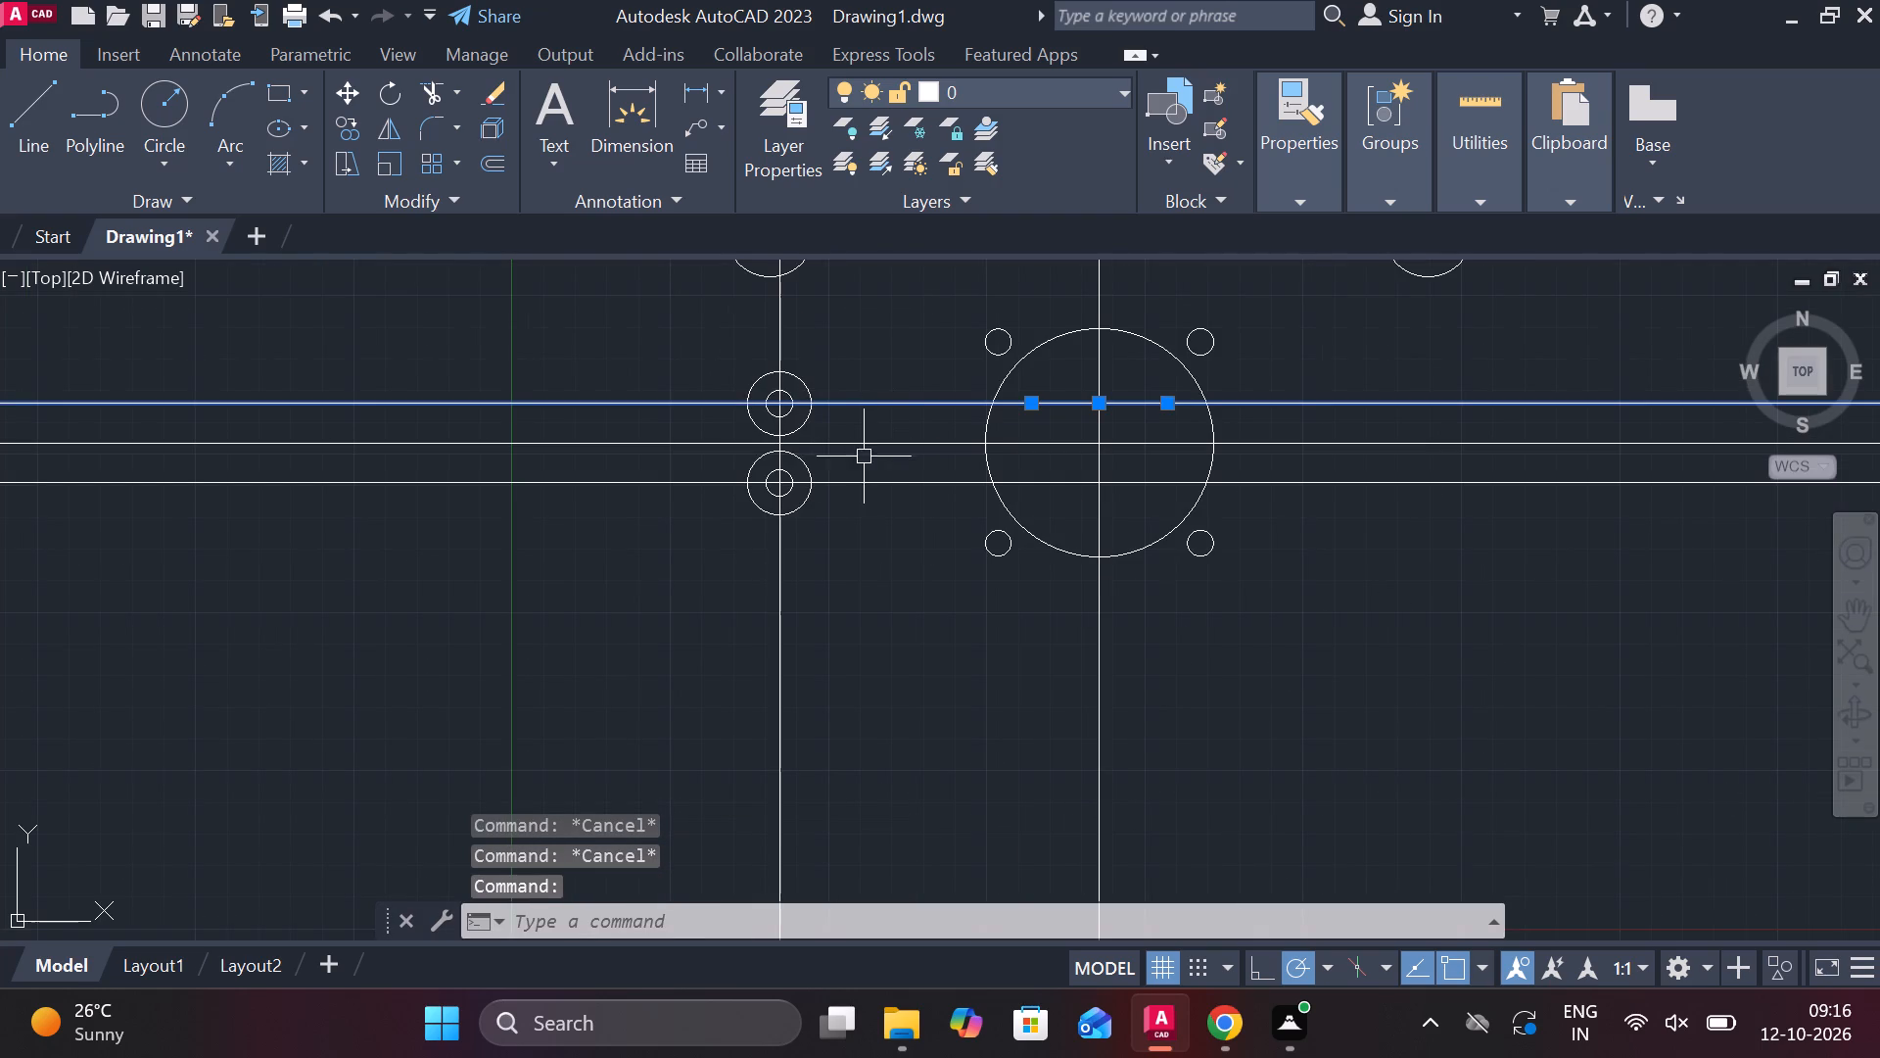
{"action": "left_click", "coordinate": [860, 485]}
{"action": "type", "text": "e"}
{"action": "key", "text": "space"}
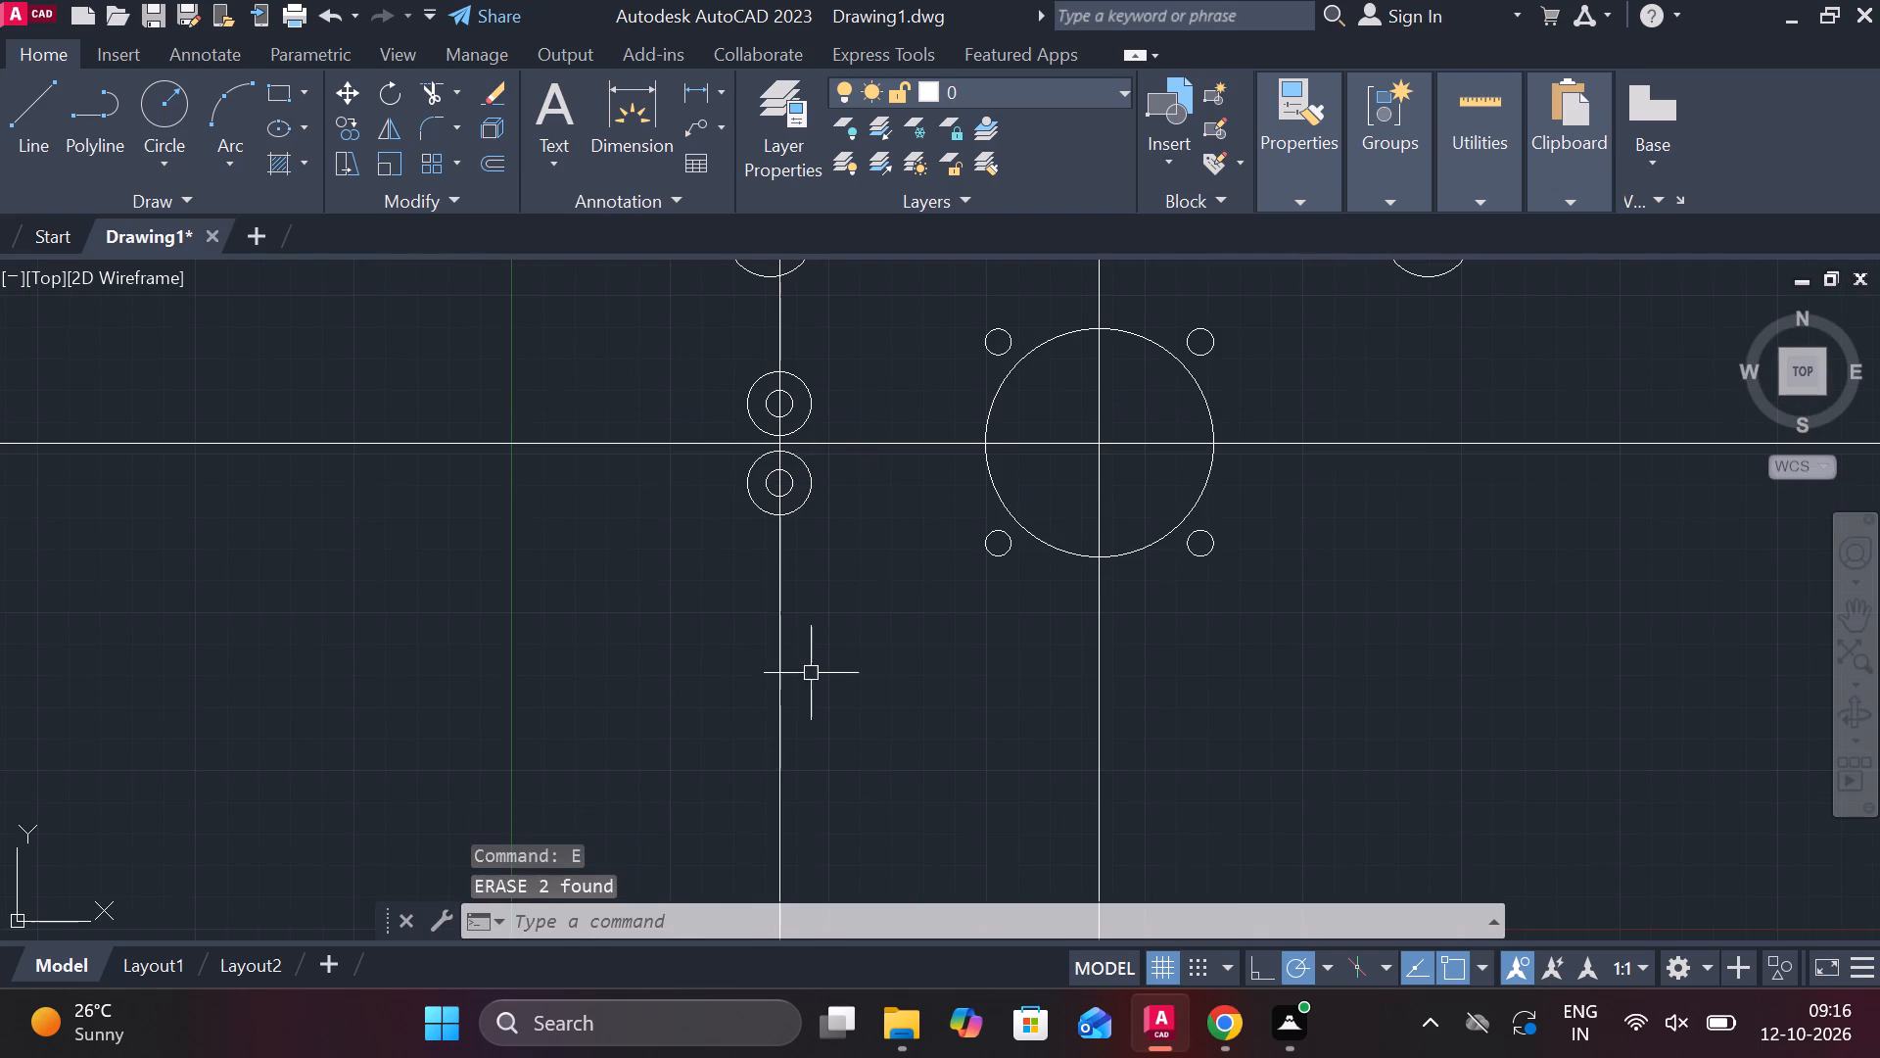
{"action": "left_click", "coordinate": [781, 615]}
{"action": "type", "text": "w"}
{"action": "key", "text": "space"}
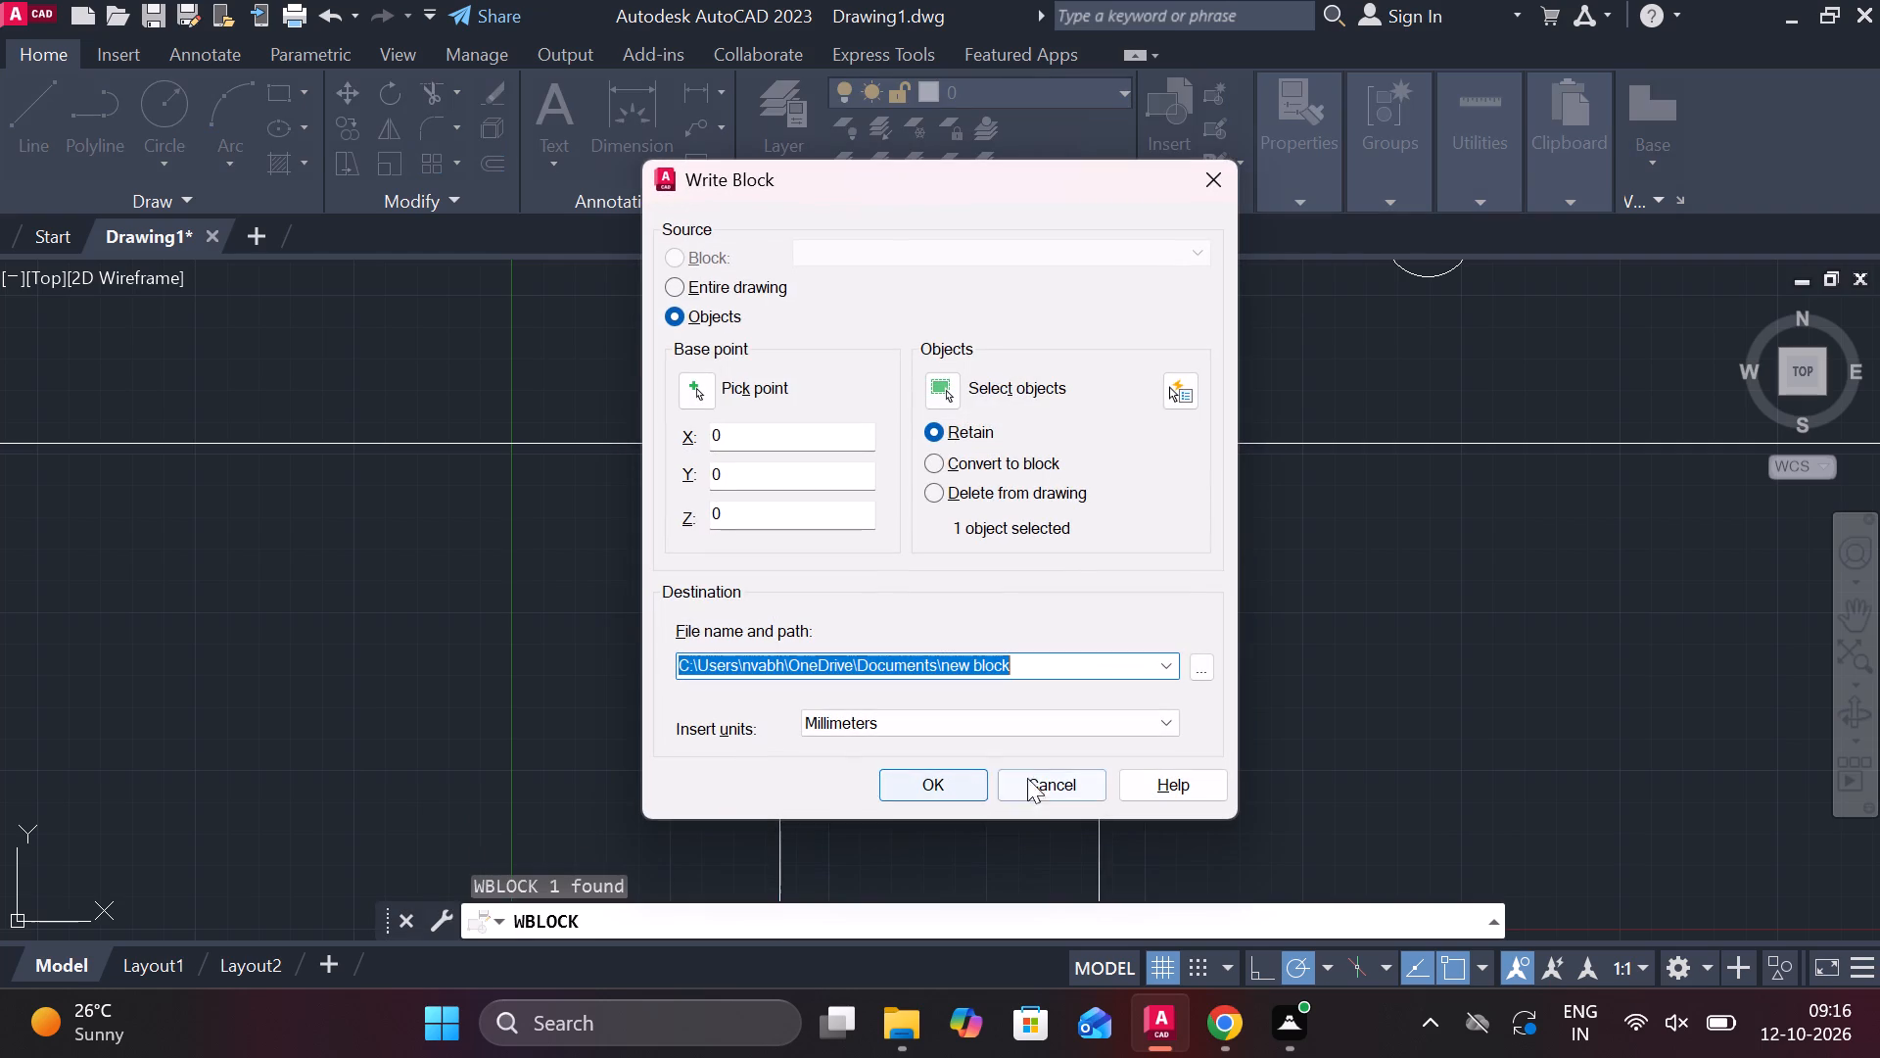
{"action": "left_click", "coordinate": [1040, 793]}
Erase the vertical offset construction line through the two pairs of concentric circles.
{"action": "left_click", "coordinate": [787, 625]}
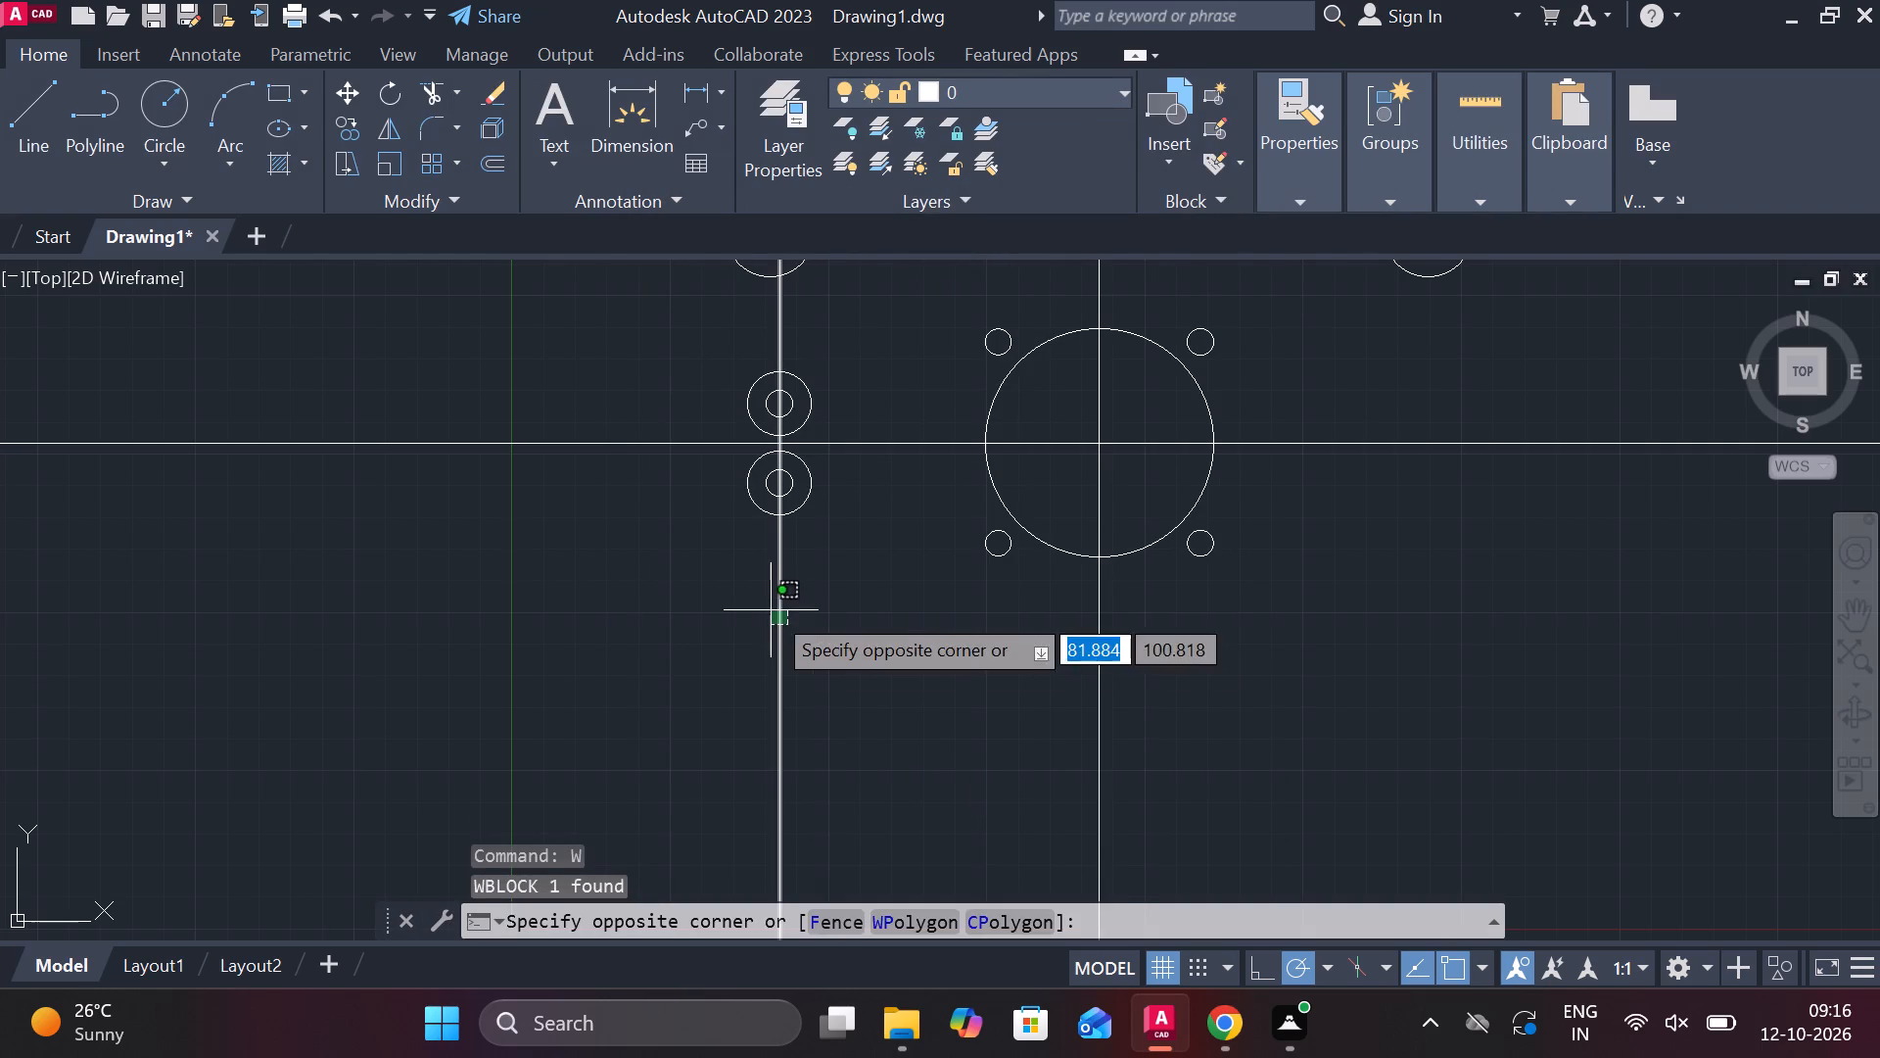
{"action": "left_click", "coordinate": [771, 610]}
{"action": "type", "text": "e"}
{"action": "key", "text": "space"}
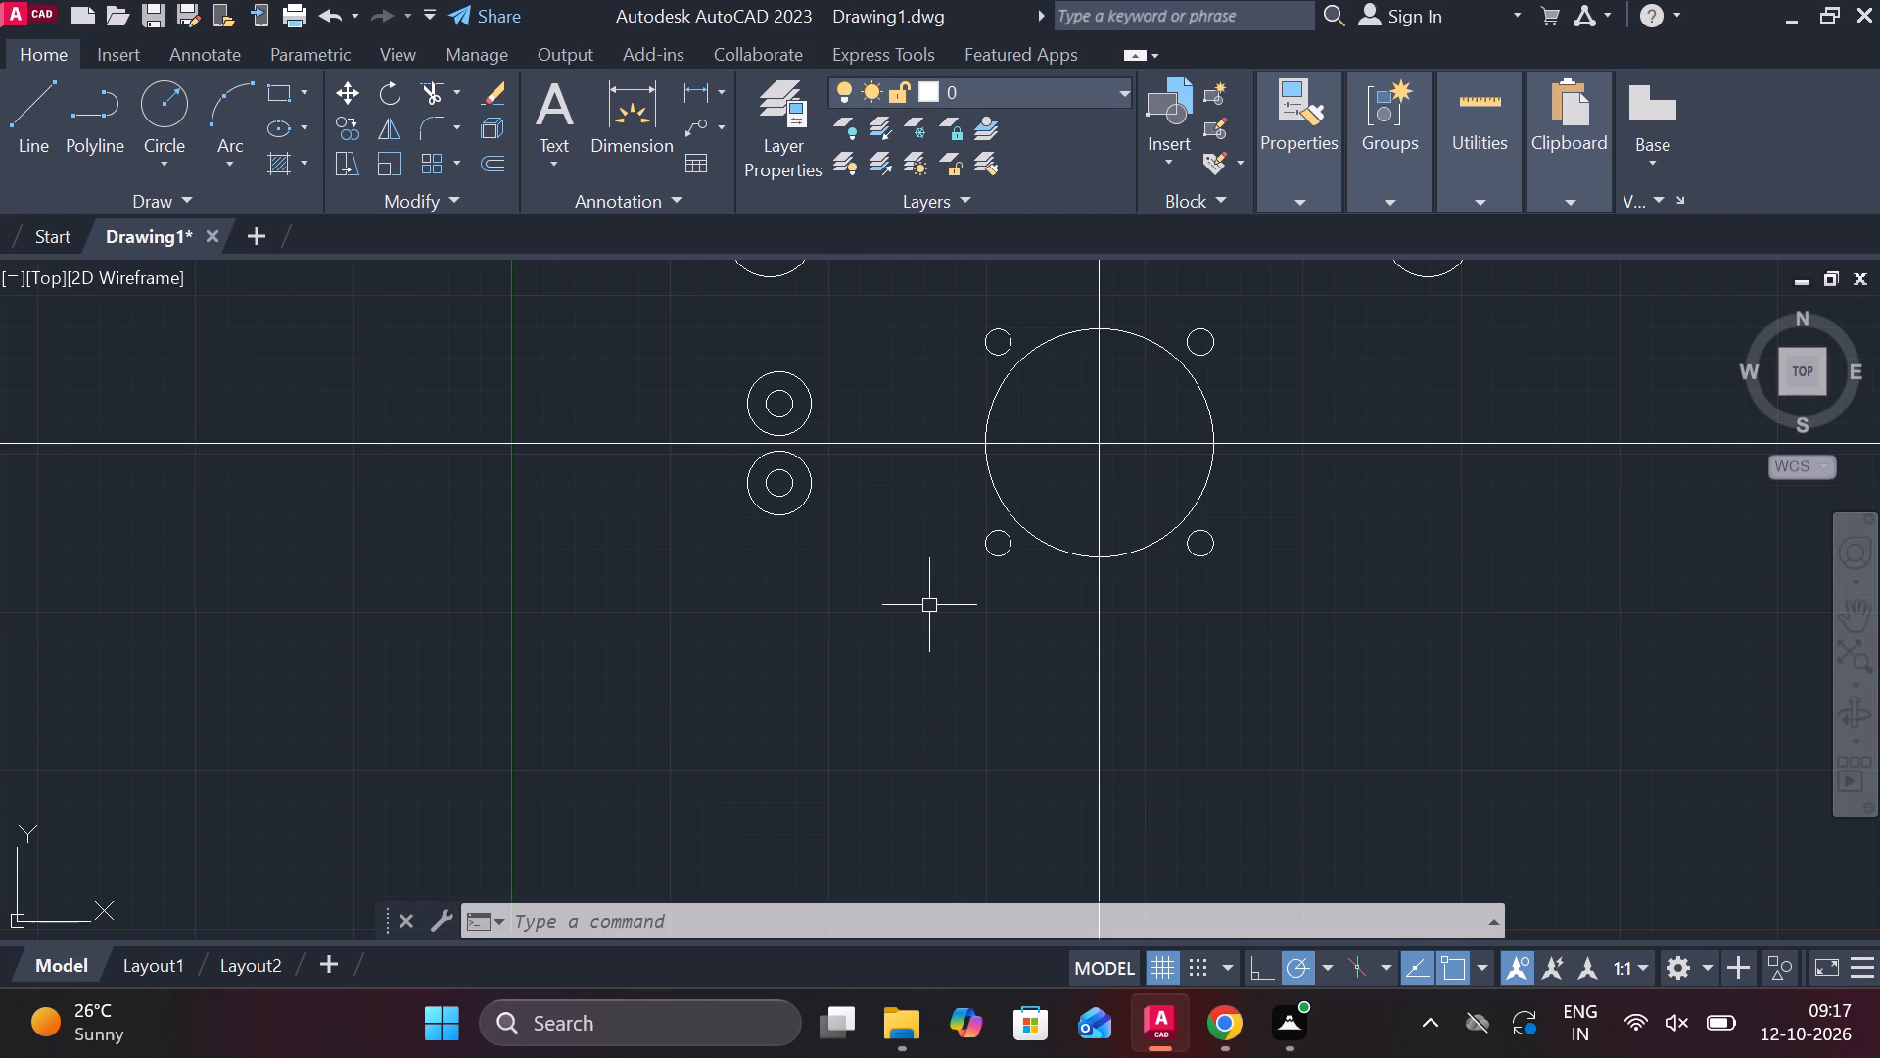
Offset the large circle's vertical centre line 70 to the left.
{"action": "left_click", "coordinate": [1109, 686]}
{"action": "left_click", "coordinate": [1063, 649]}
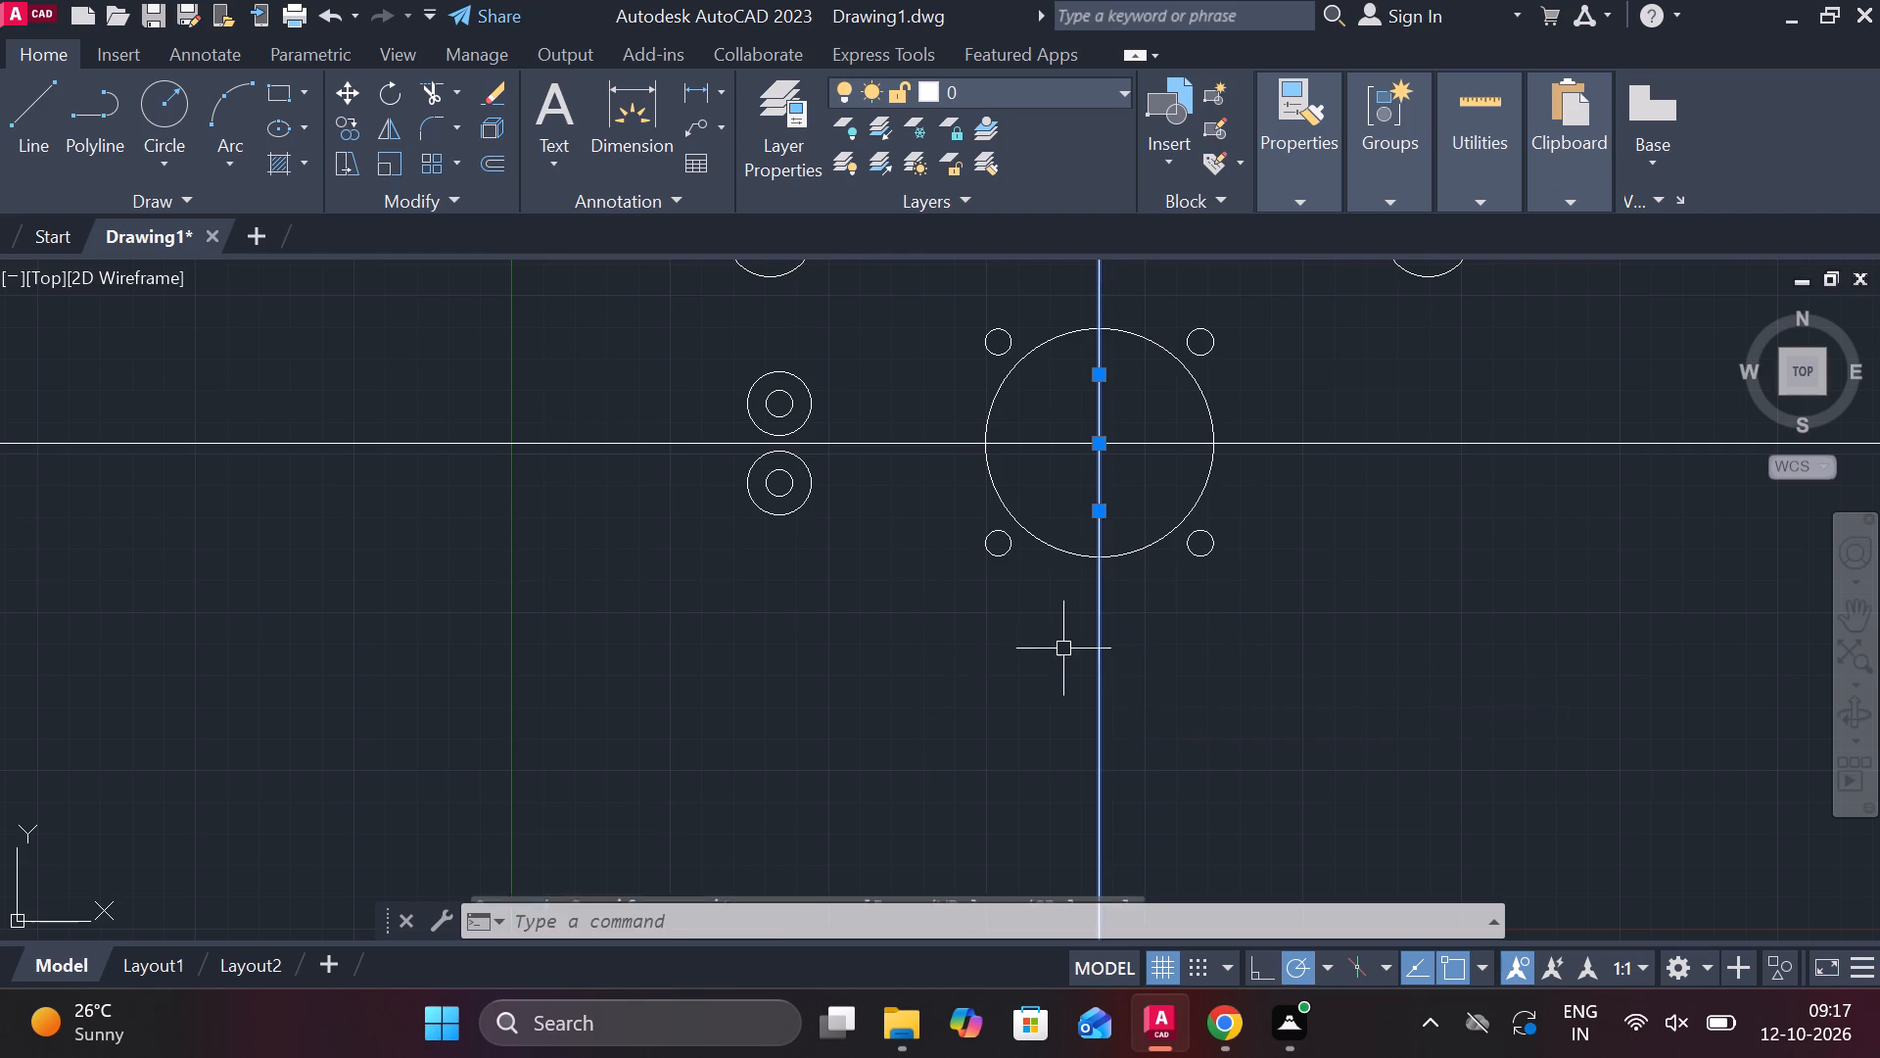
{"action": "key", "text": "o"}
{"action": "key", "text": "Return"}
{"action": "key", "text": "Return"}
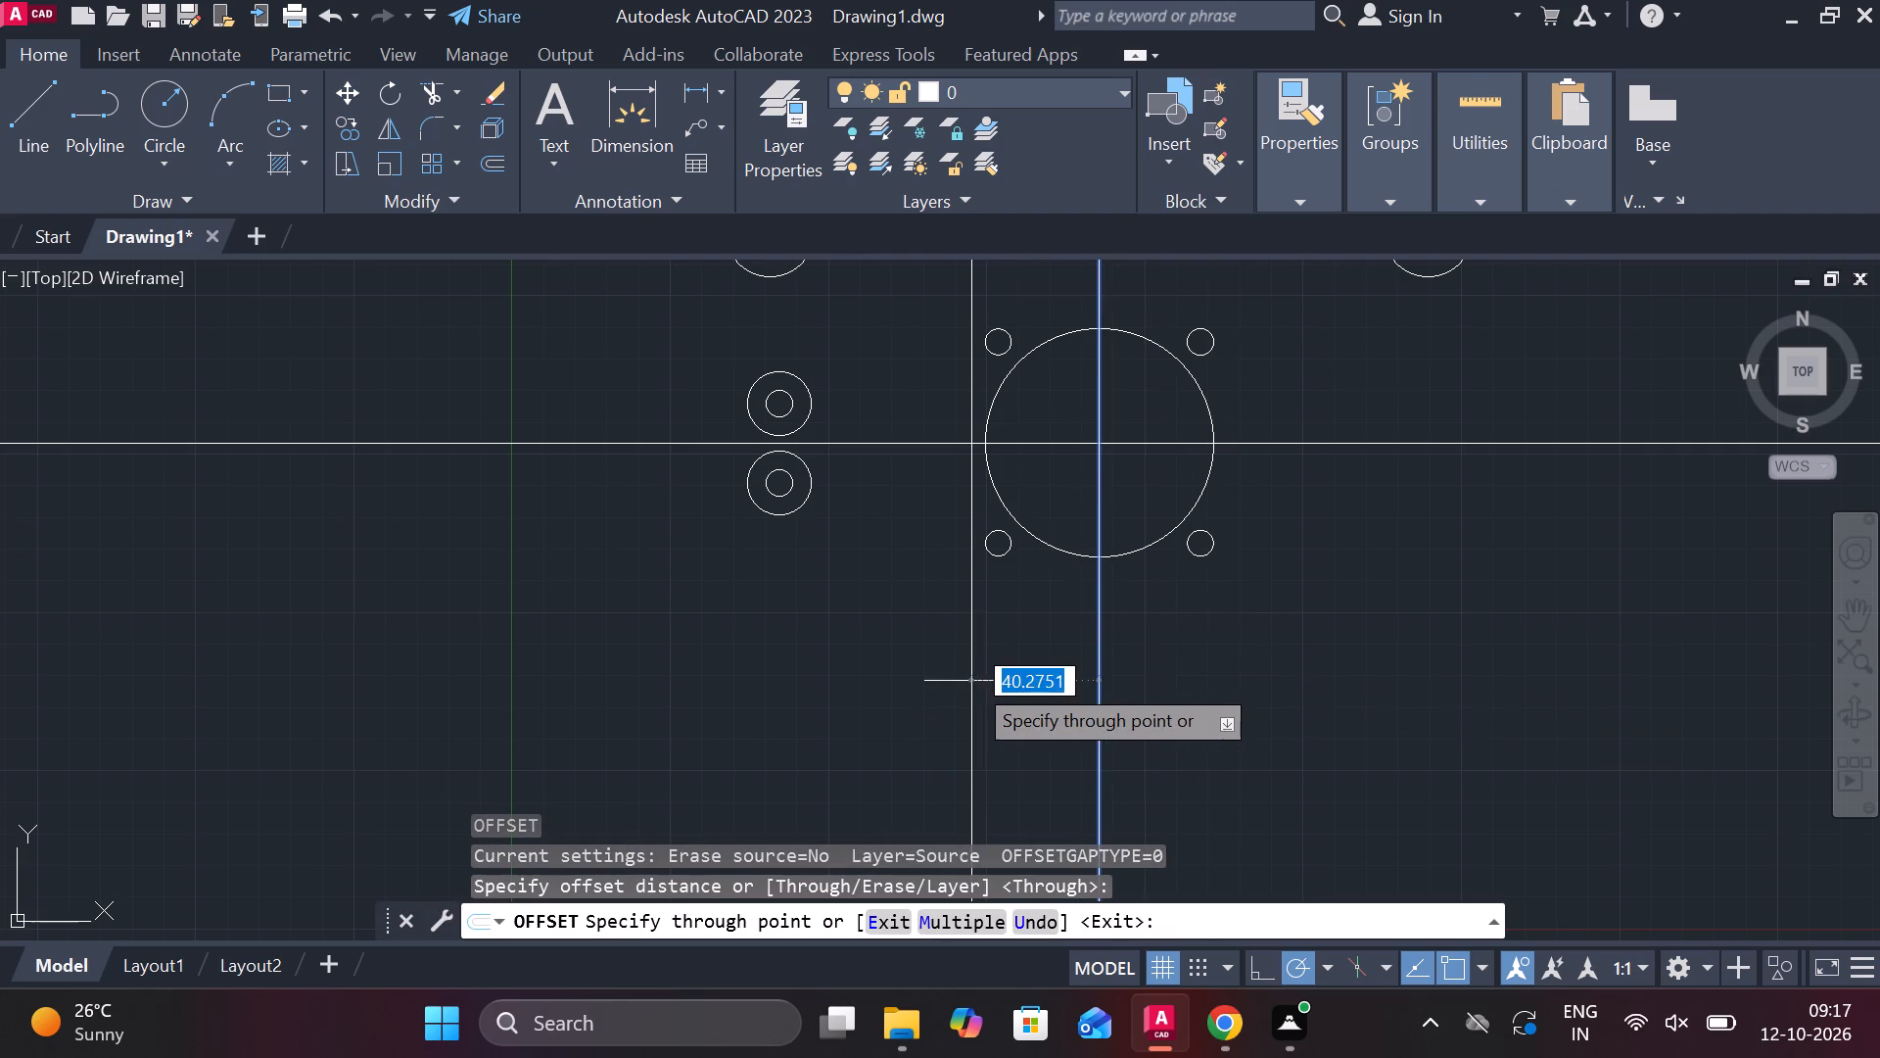
{"action": "type", "text": "70"}
{"action": "key", "text": "Return"}
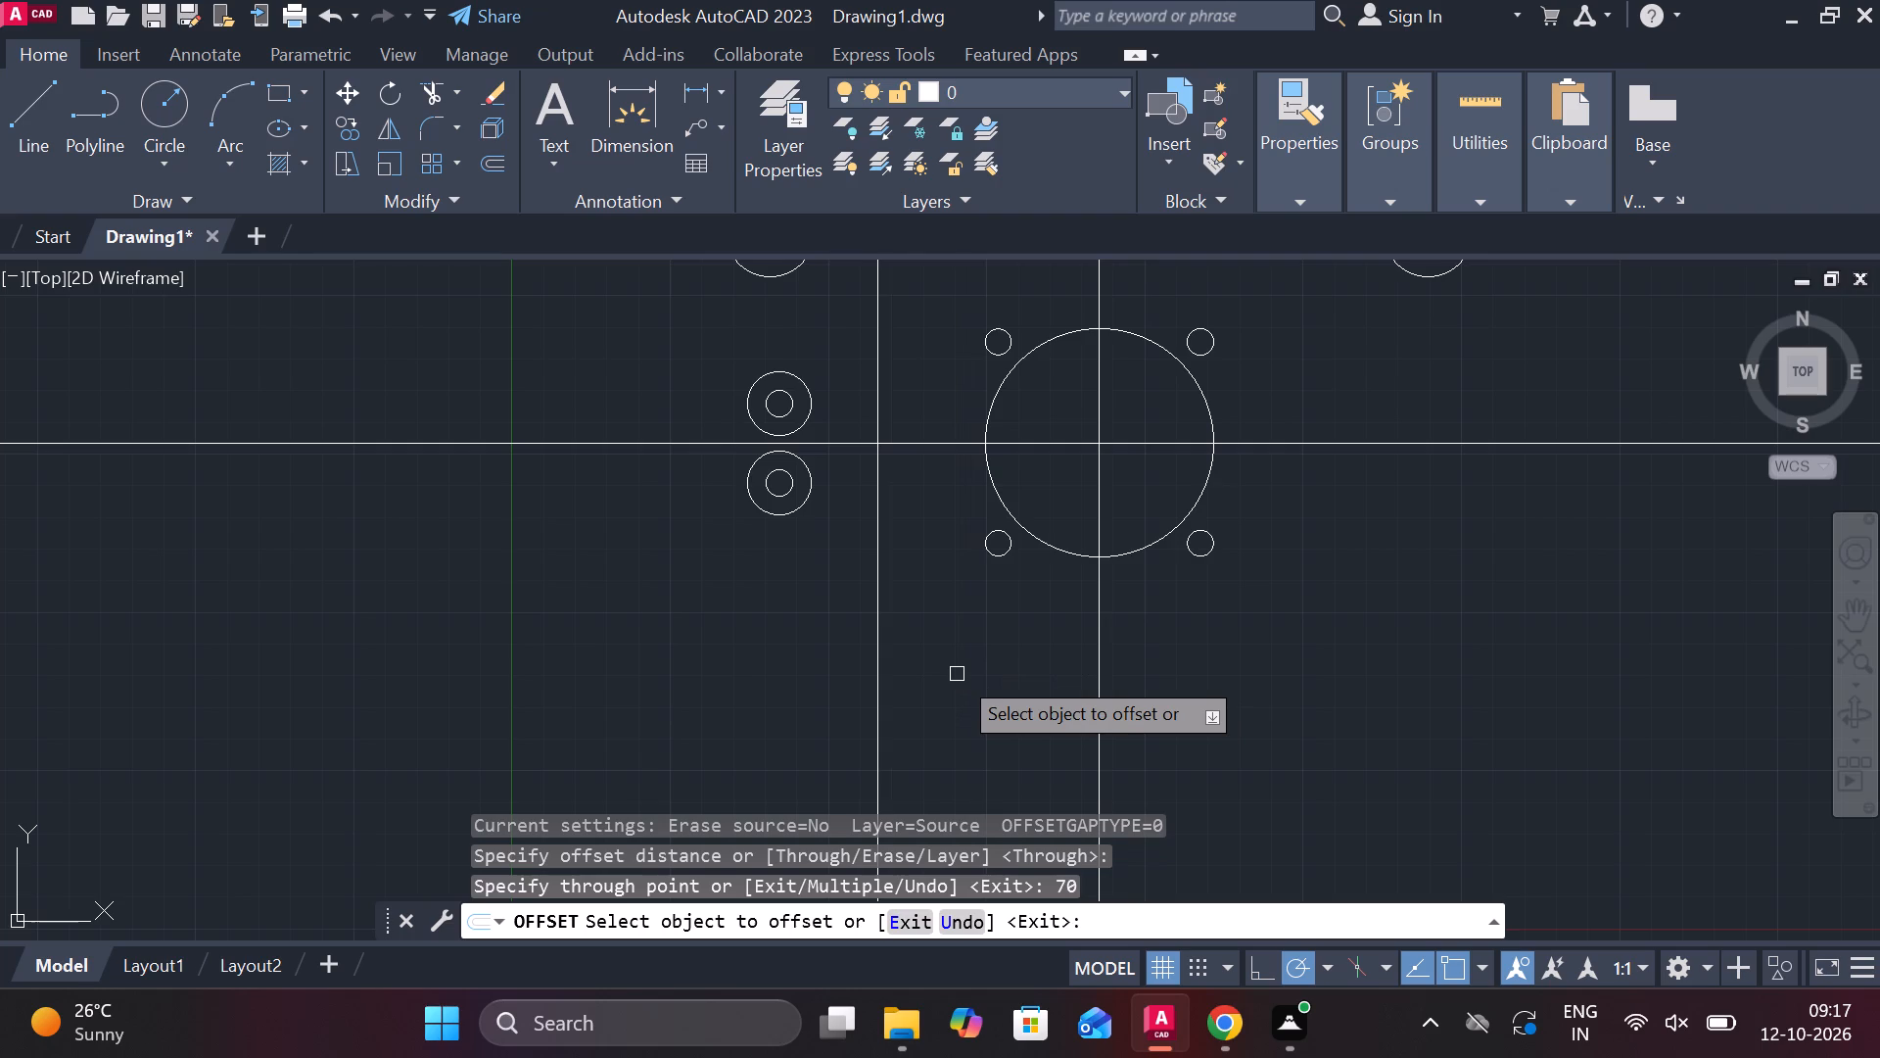
{"action": "key", "text": "Escape"}
Draw a circle of diameter 32.1 where the new vertical offset line crosses the horizontal centre line.
{"action": "type", "text": "c"}
{"action": "key", "text": "space"}
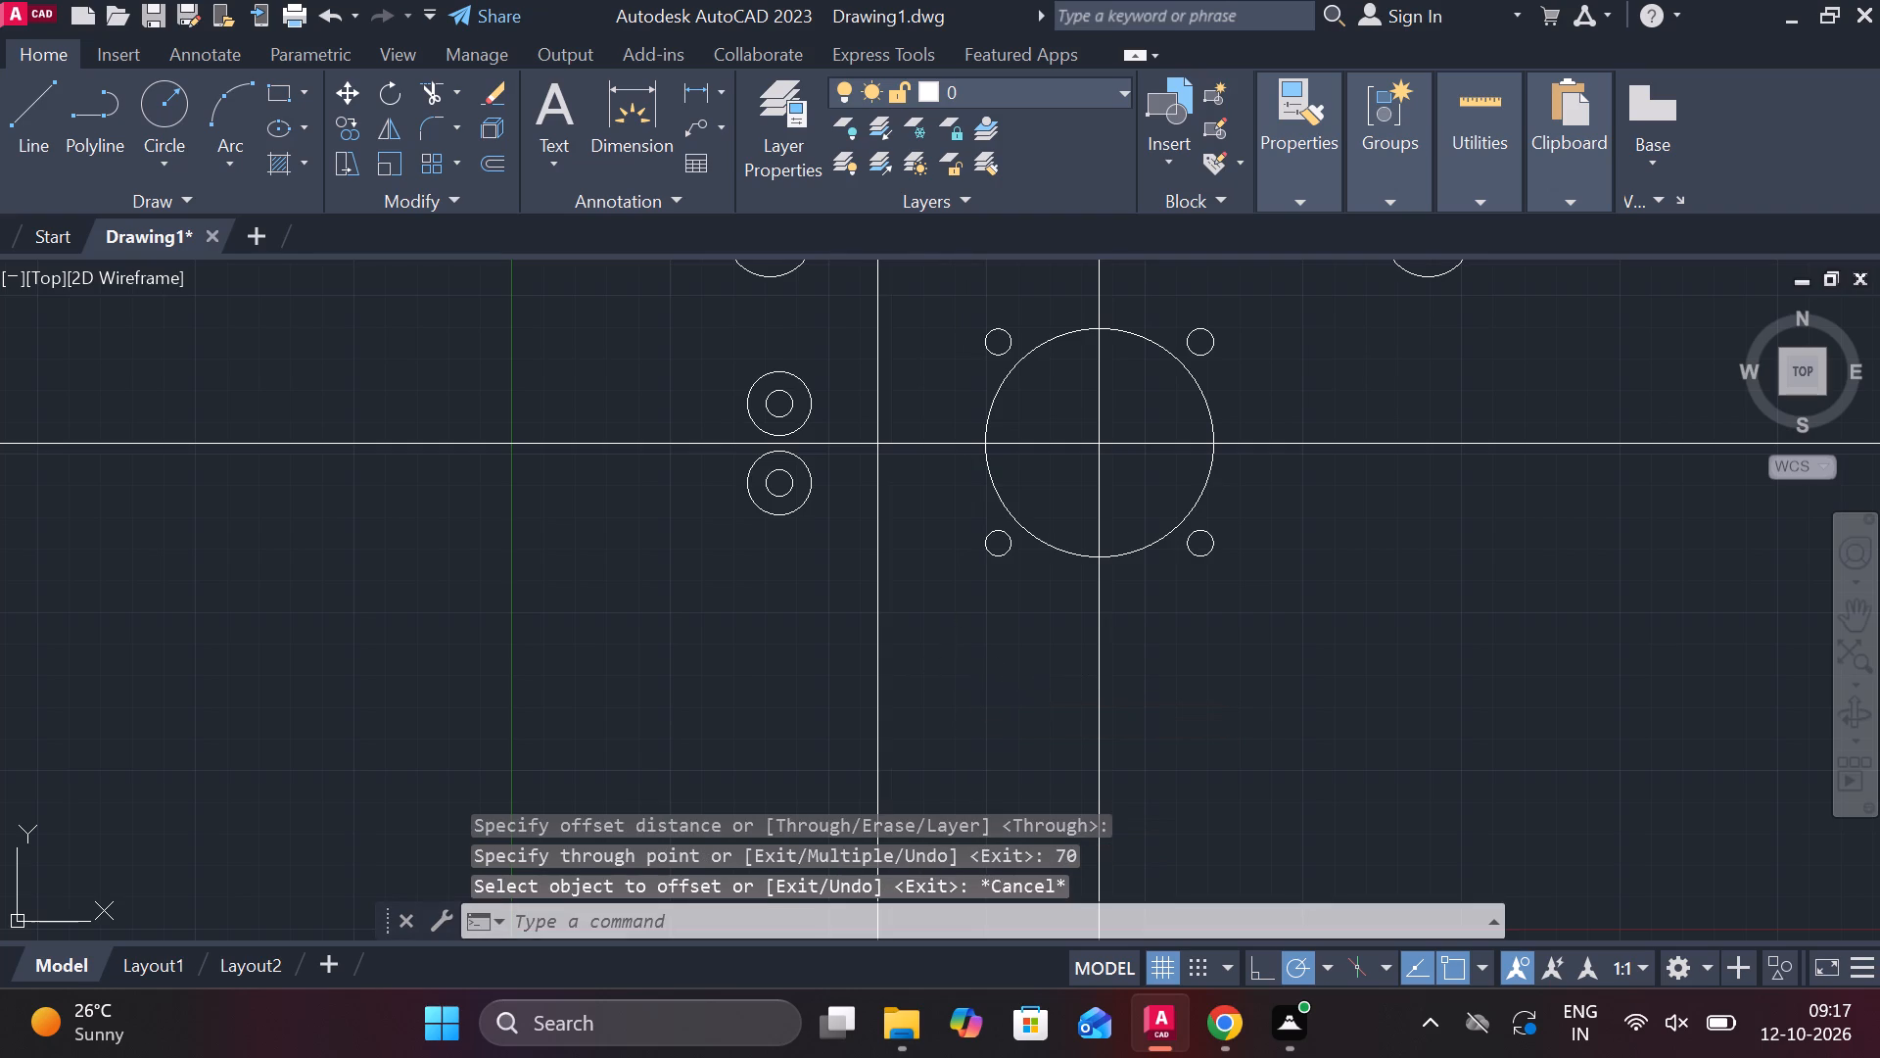
{"action": "left_click", "coordinate": [882, 445]}
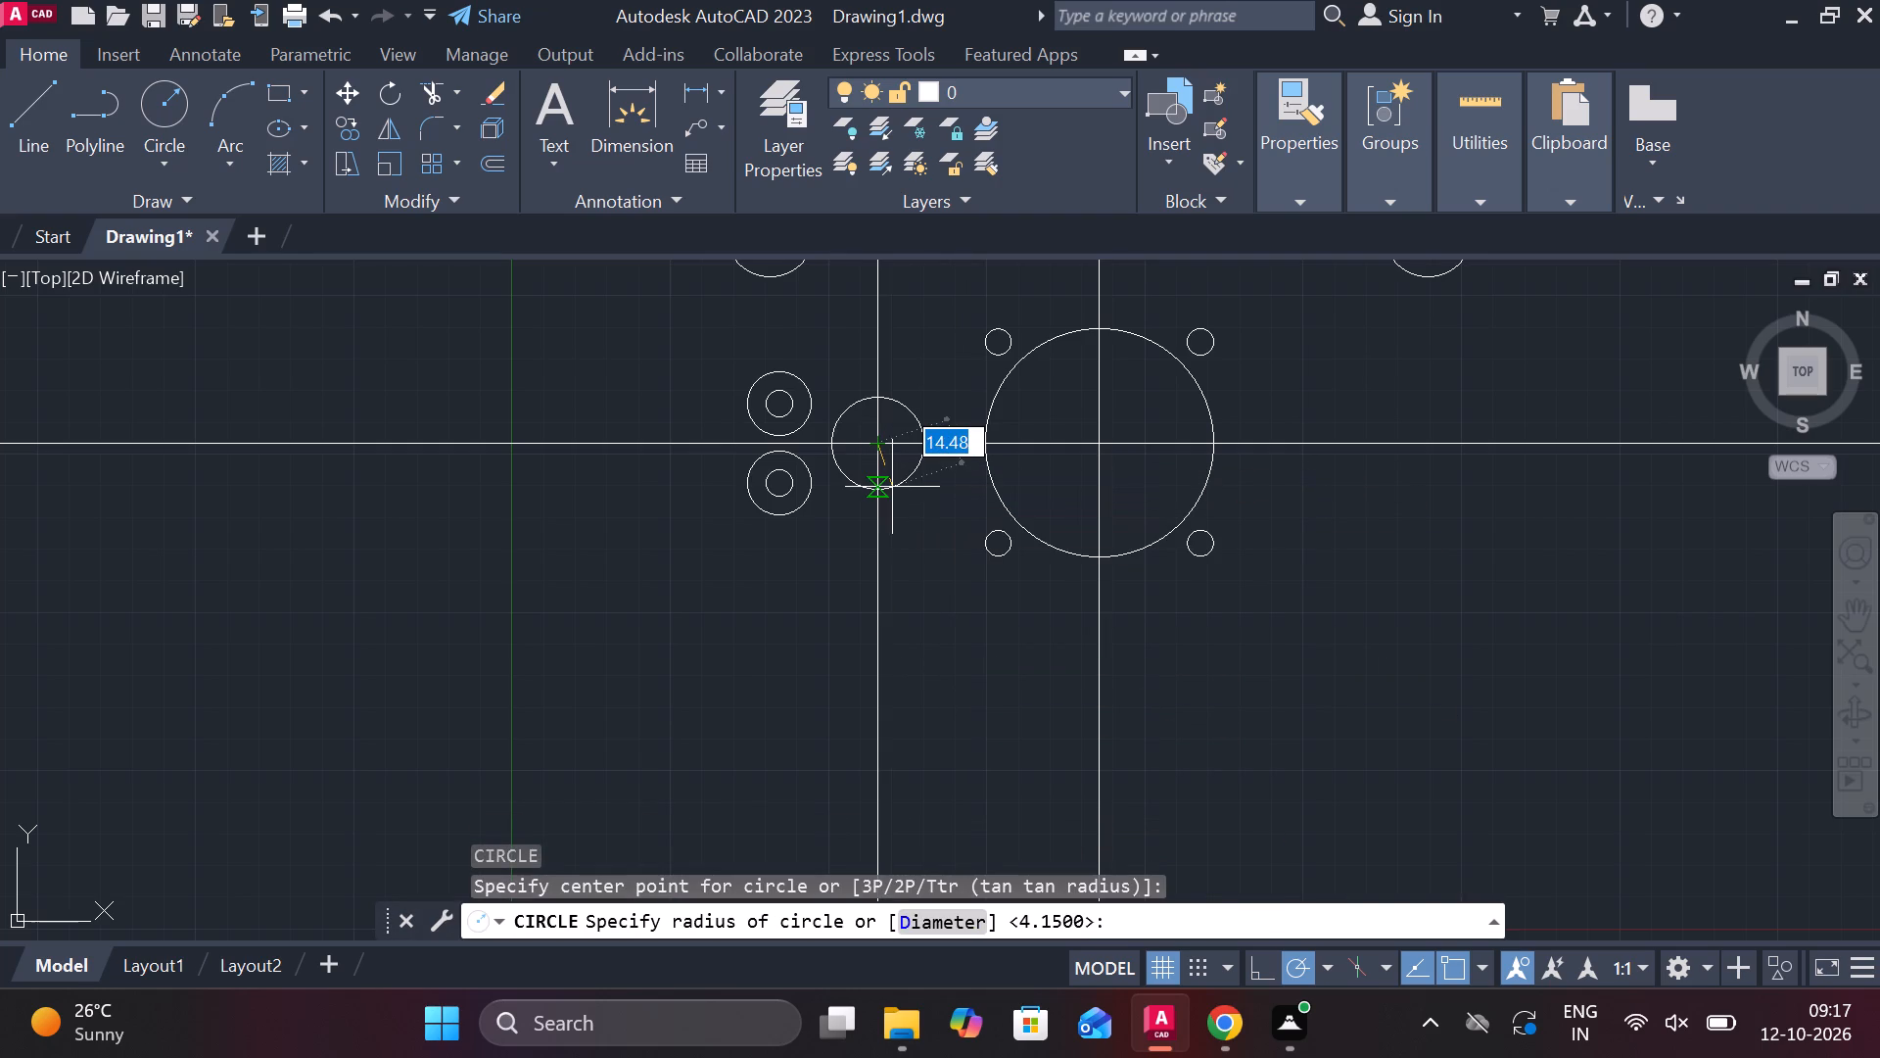
{"action": "type", "text": "d"}
{"action": "key", "text": "space"}
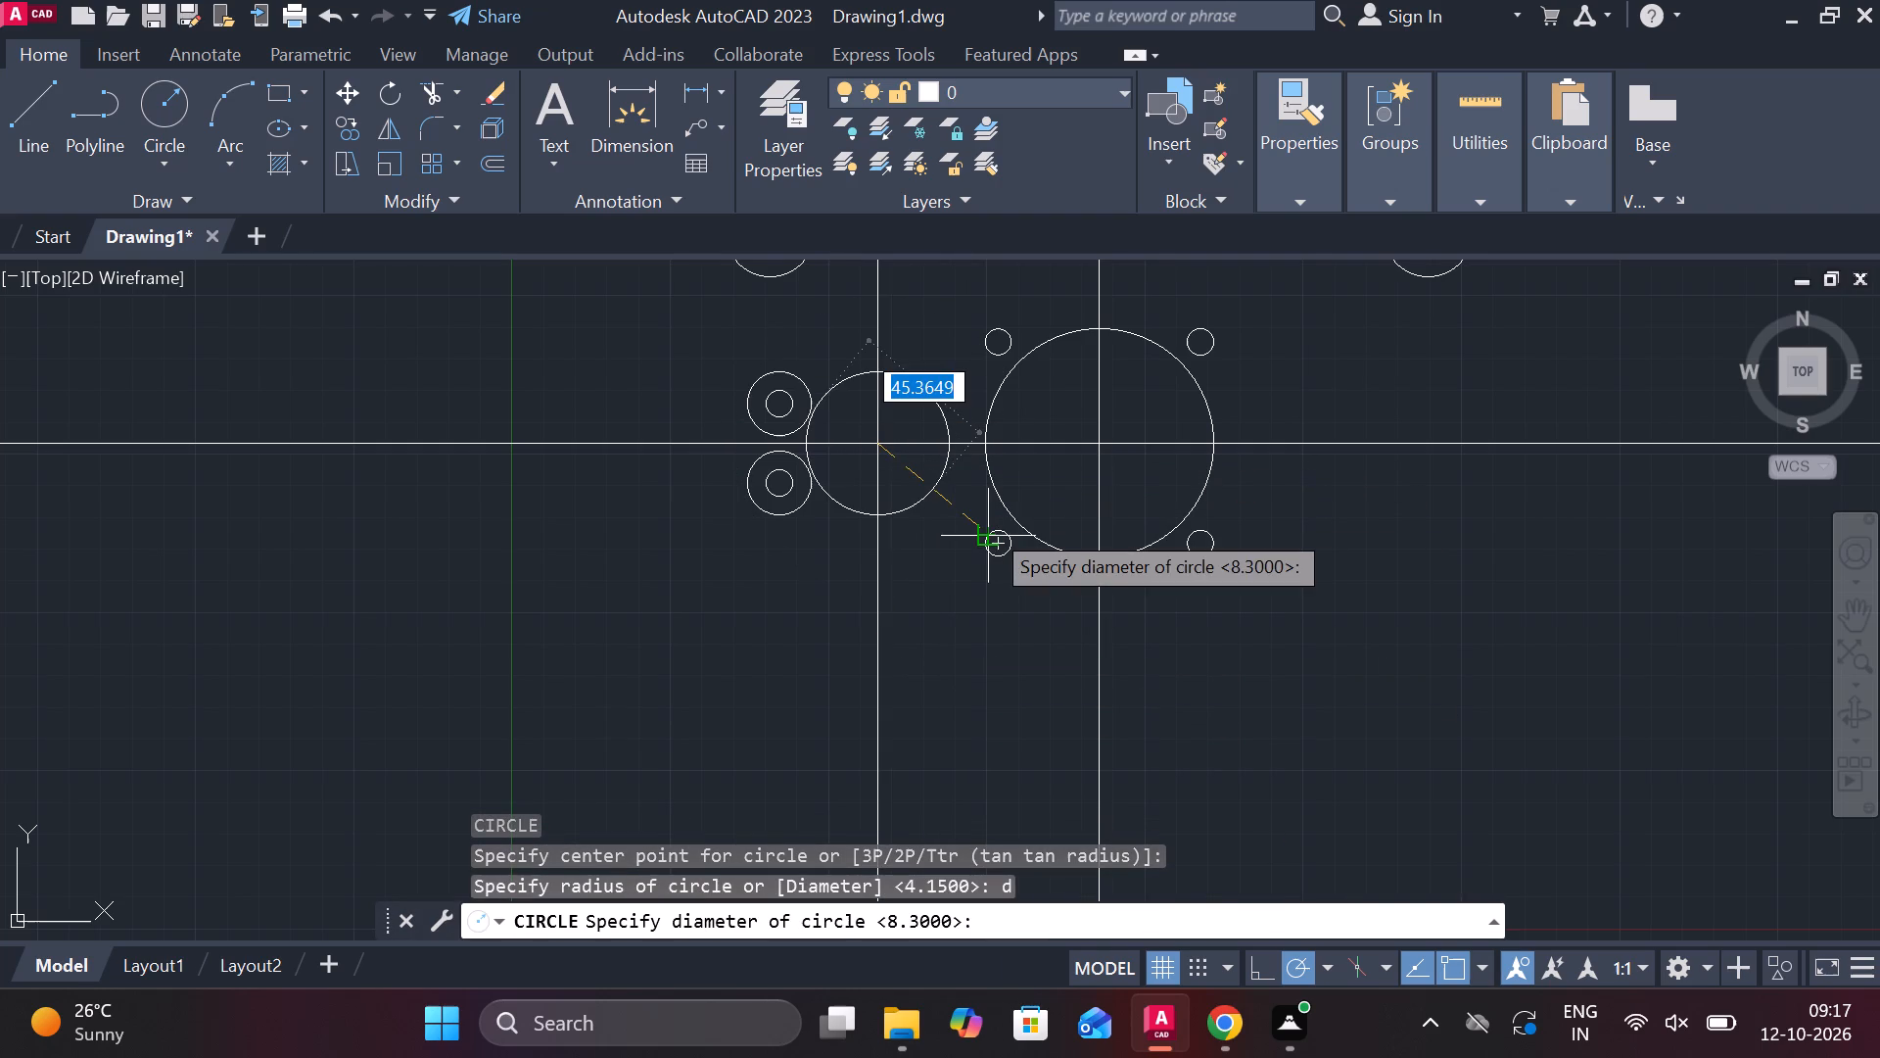
{"action": "type", "text": "32.1"}
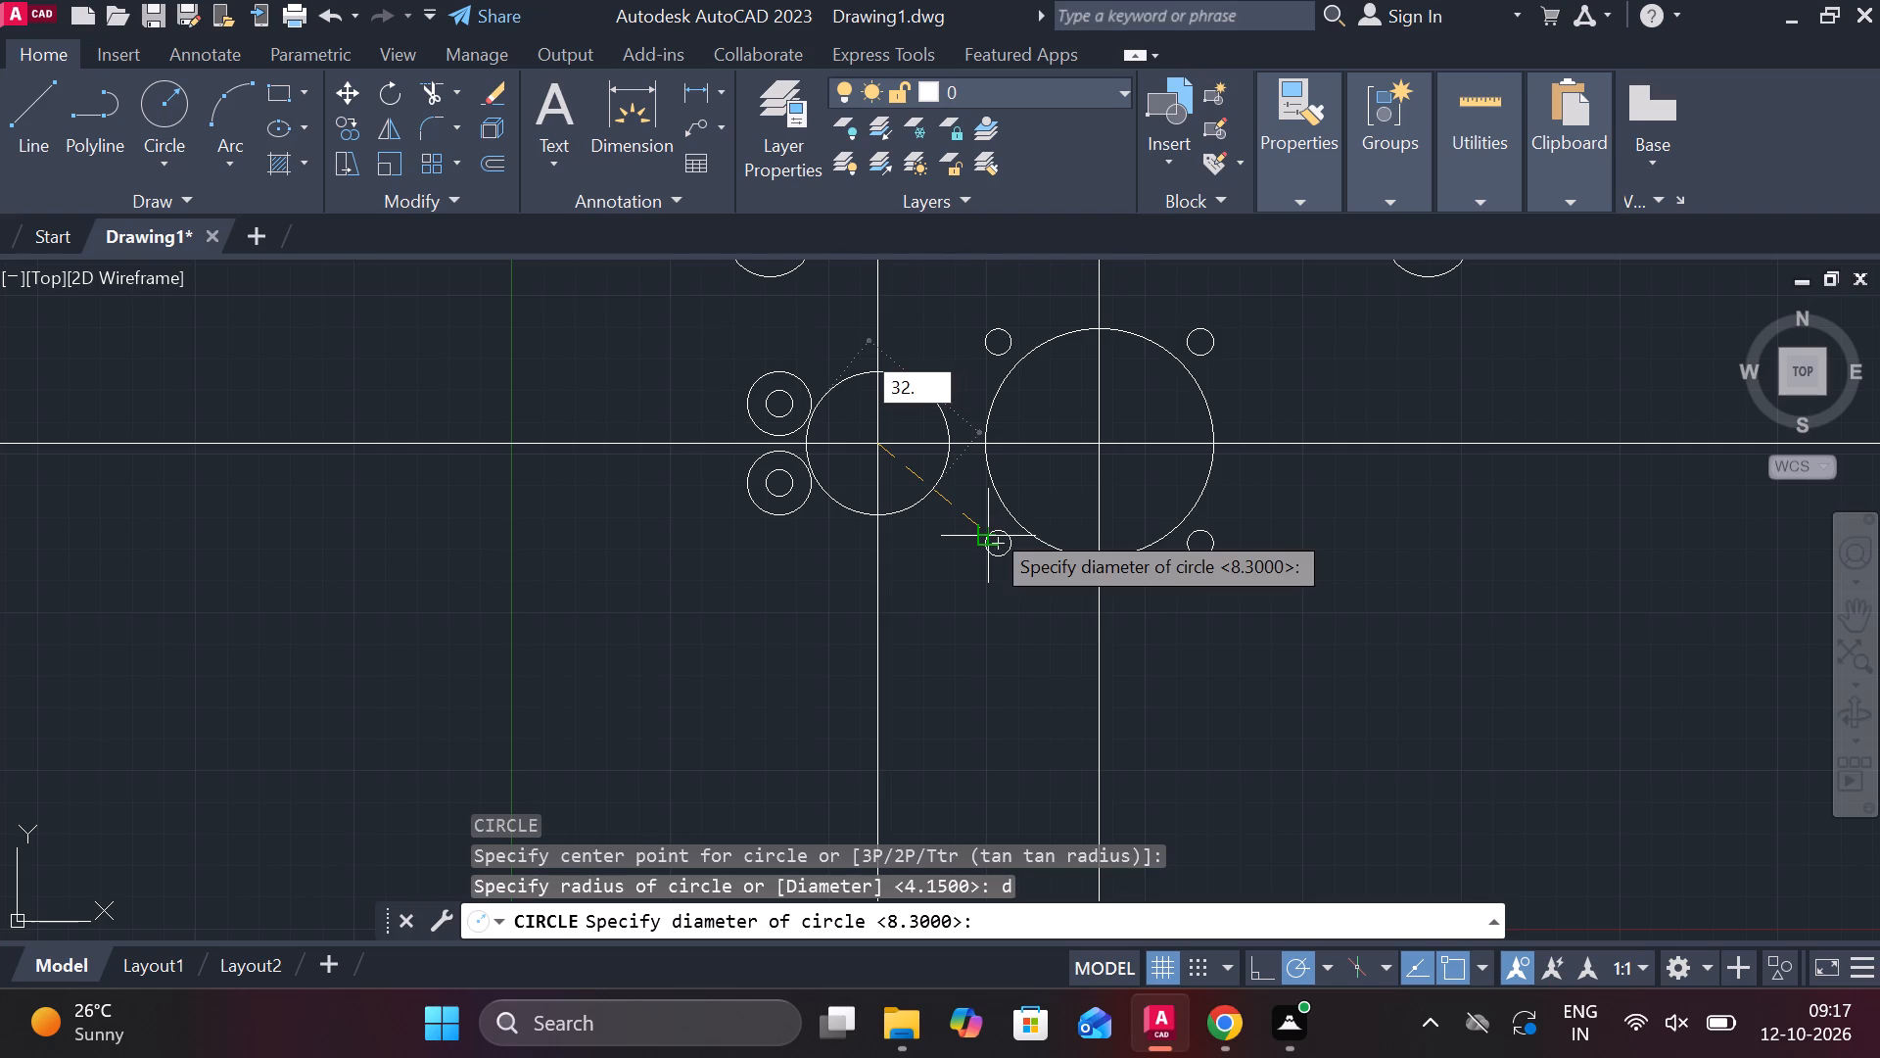
{"action": "key", "text": "space"}
{"action": "scroll", "coordinate": [970, 521], "scroll_direction": "up", "scroll_amount": 1}
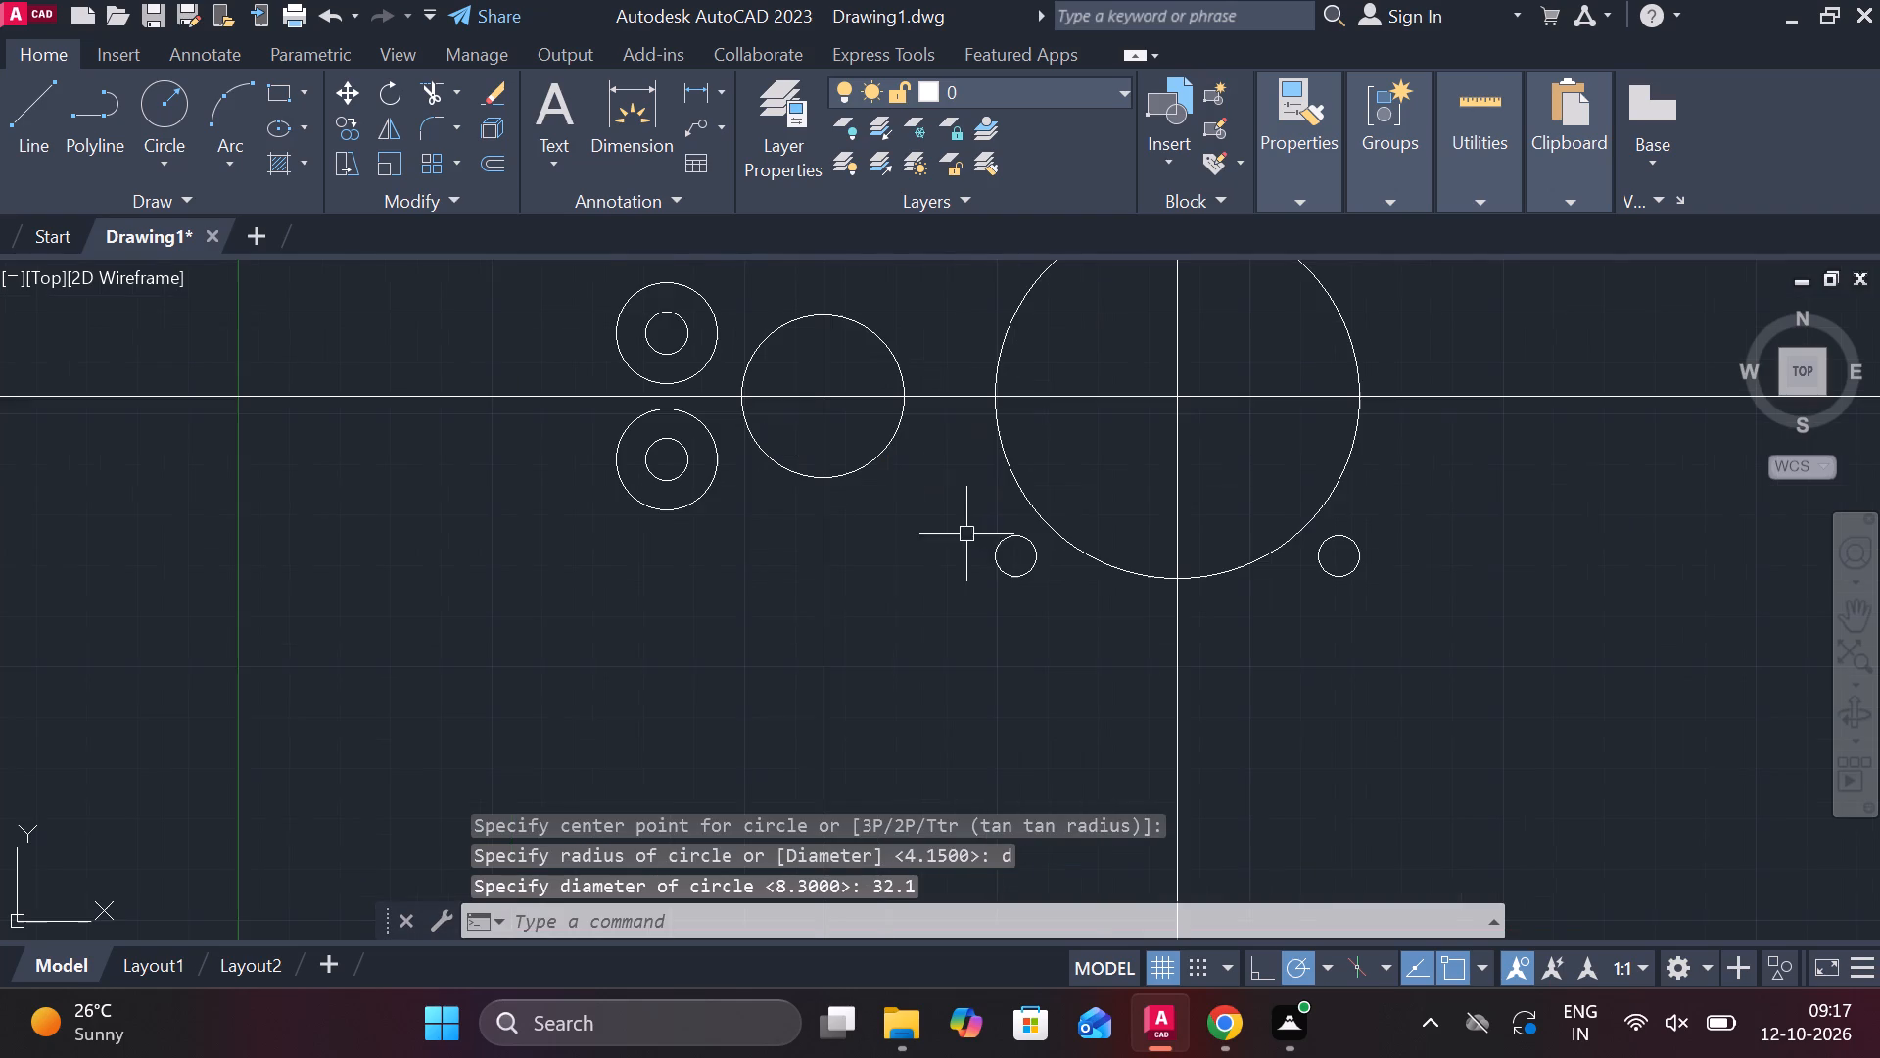
{"action": "key", "text": "Escape"}
Erase the vertical offset construction line through the 32.1 diameter circle.
{"action": "left_click", "coordinate": [825, 585]}
{"action": "type", "text": "e"}
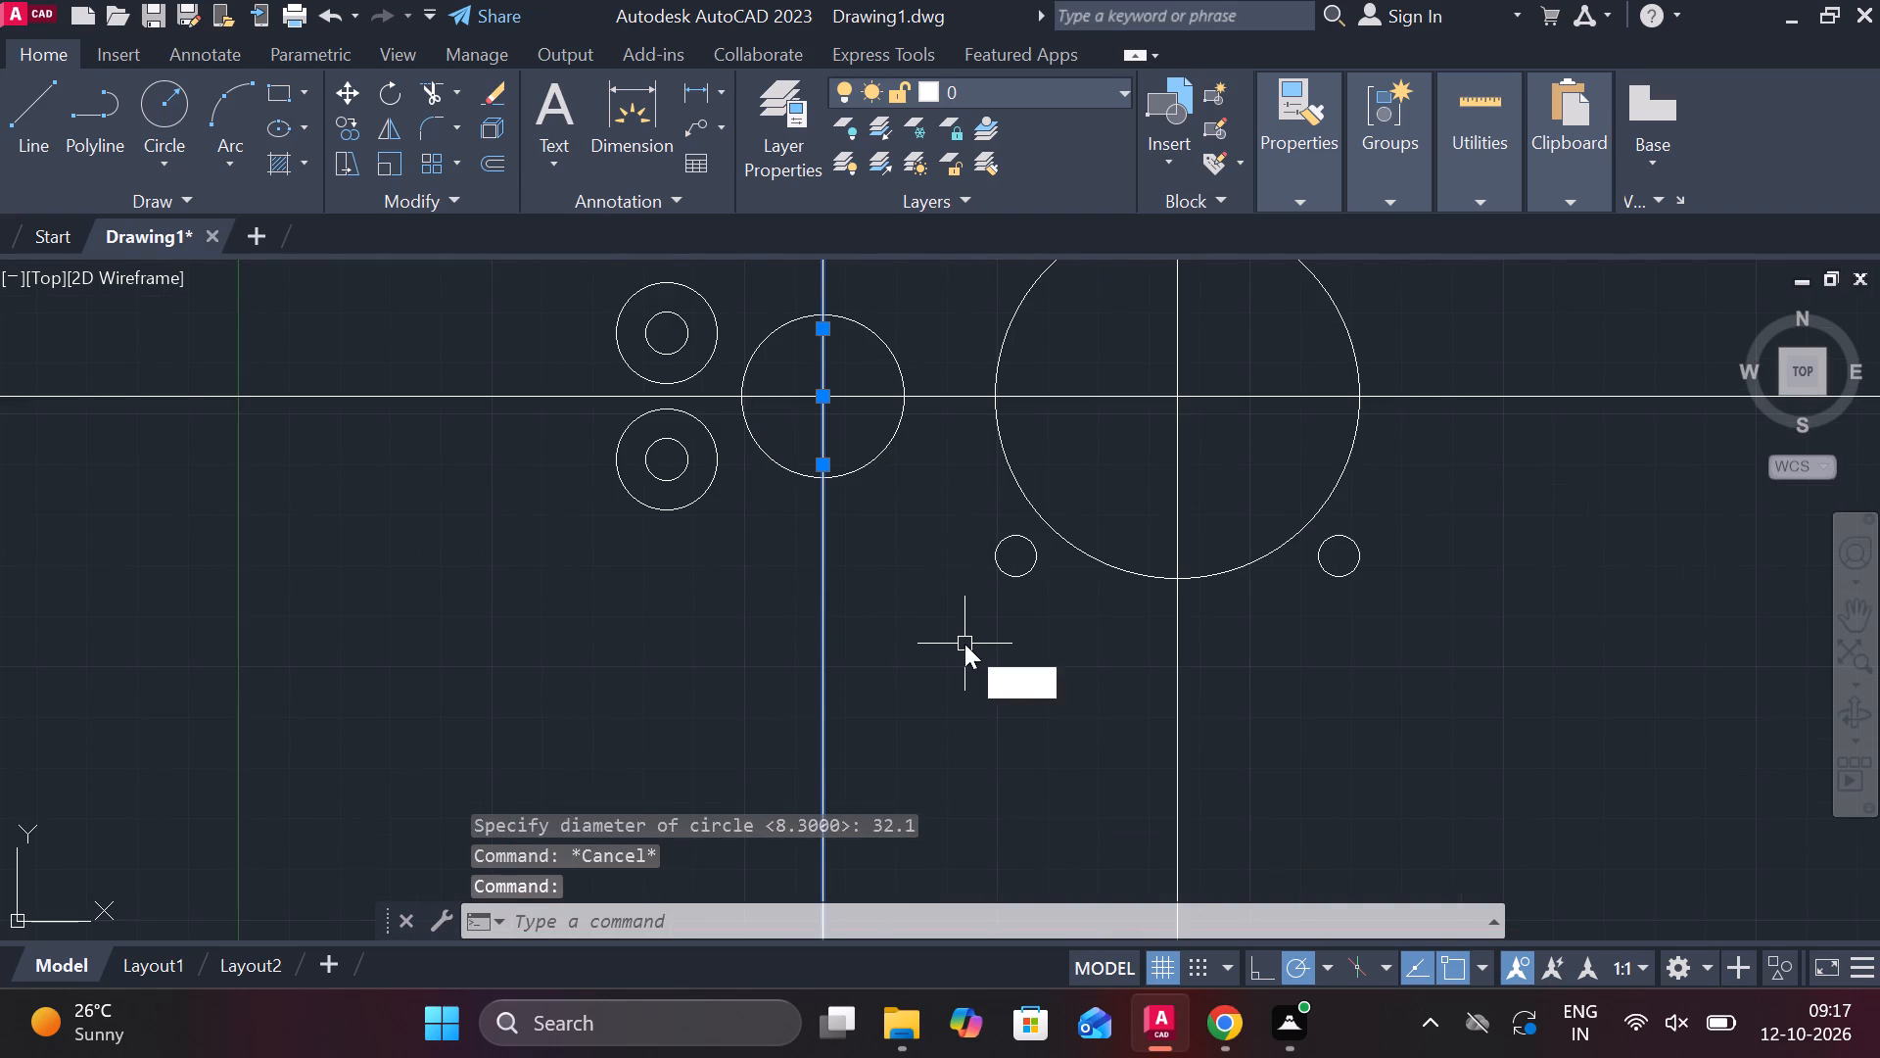
{"action": "key", "text": "space"}
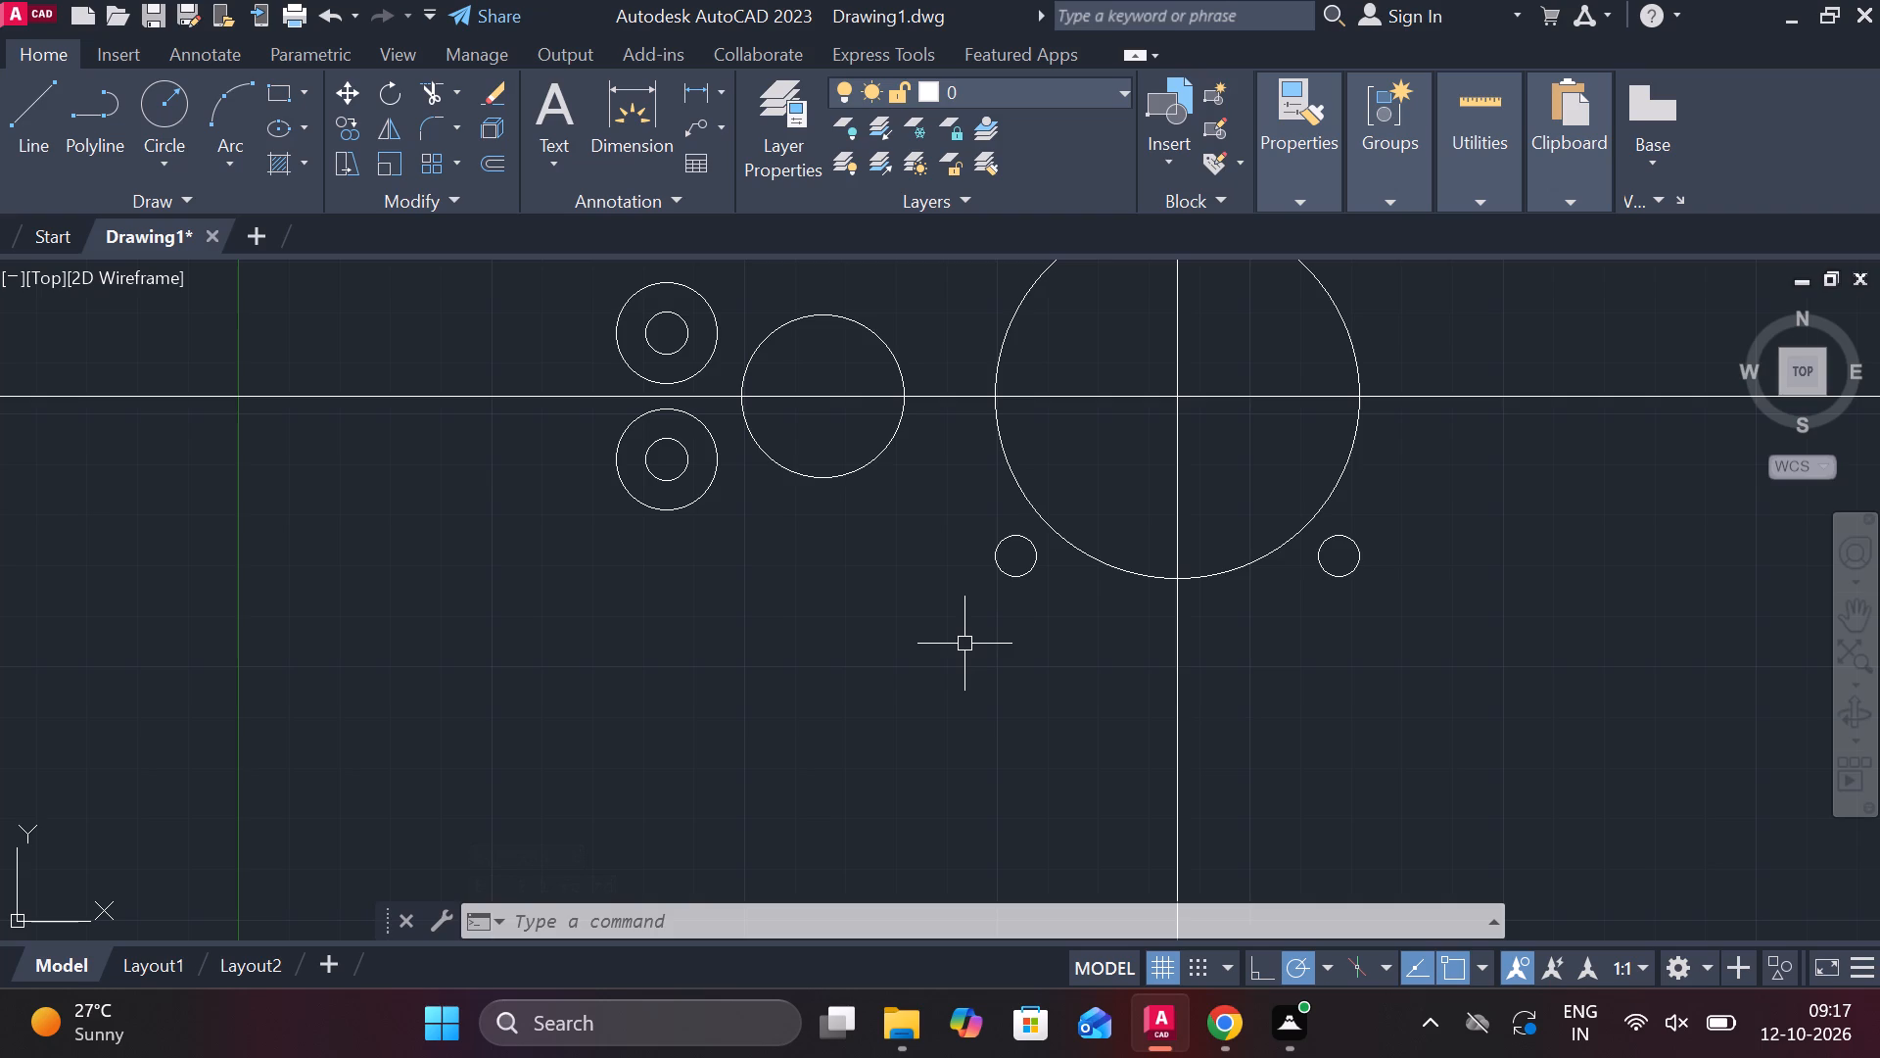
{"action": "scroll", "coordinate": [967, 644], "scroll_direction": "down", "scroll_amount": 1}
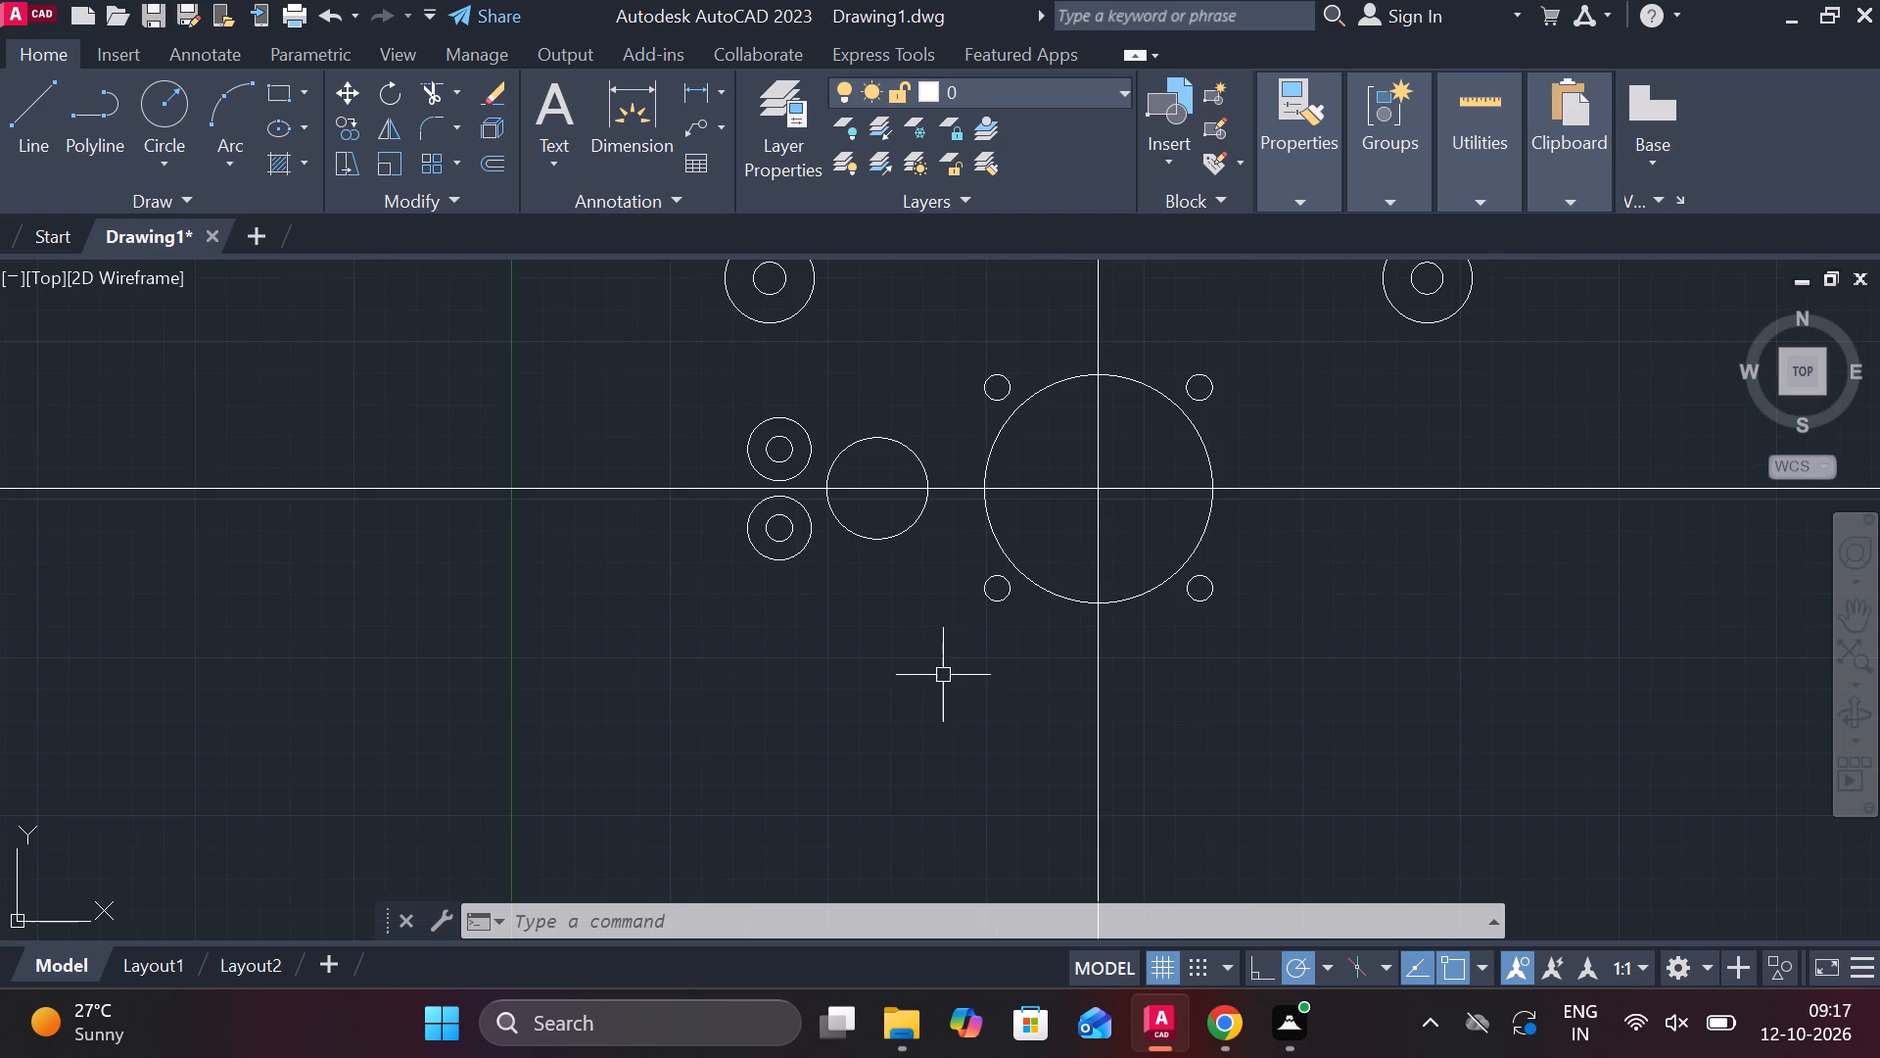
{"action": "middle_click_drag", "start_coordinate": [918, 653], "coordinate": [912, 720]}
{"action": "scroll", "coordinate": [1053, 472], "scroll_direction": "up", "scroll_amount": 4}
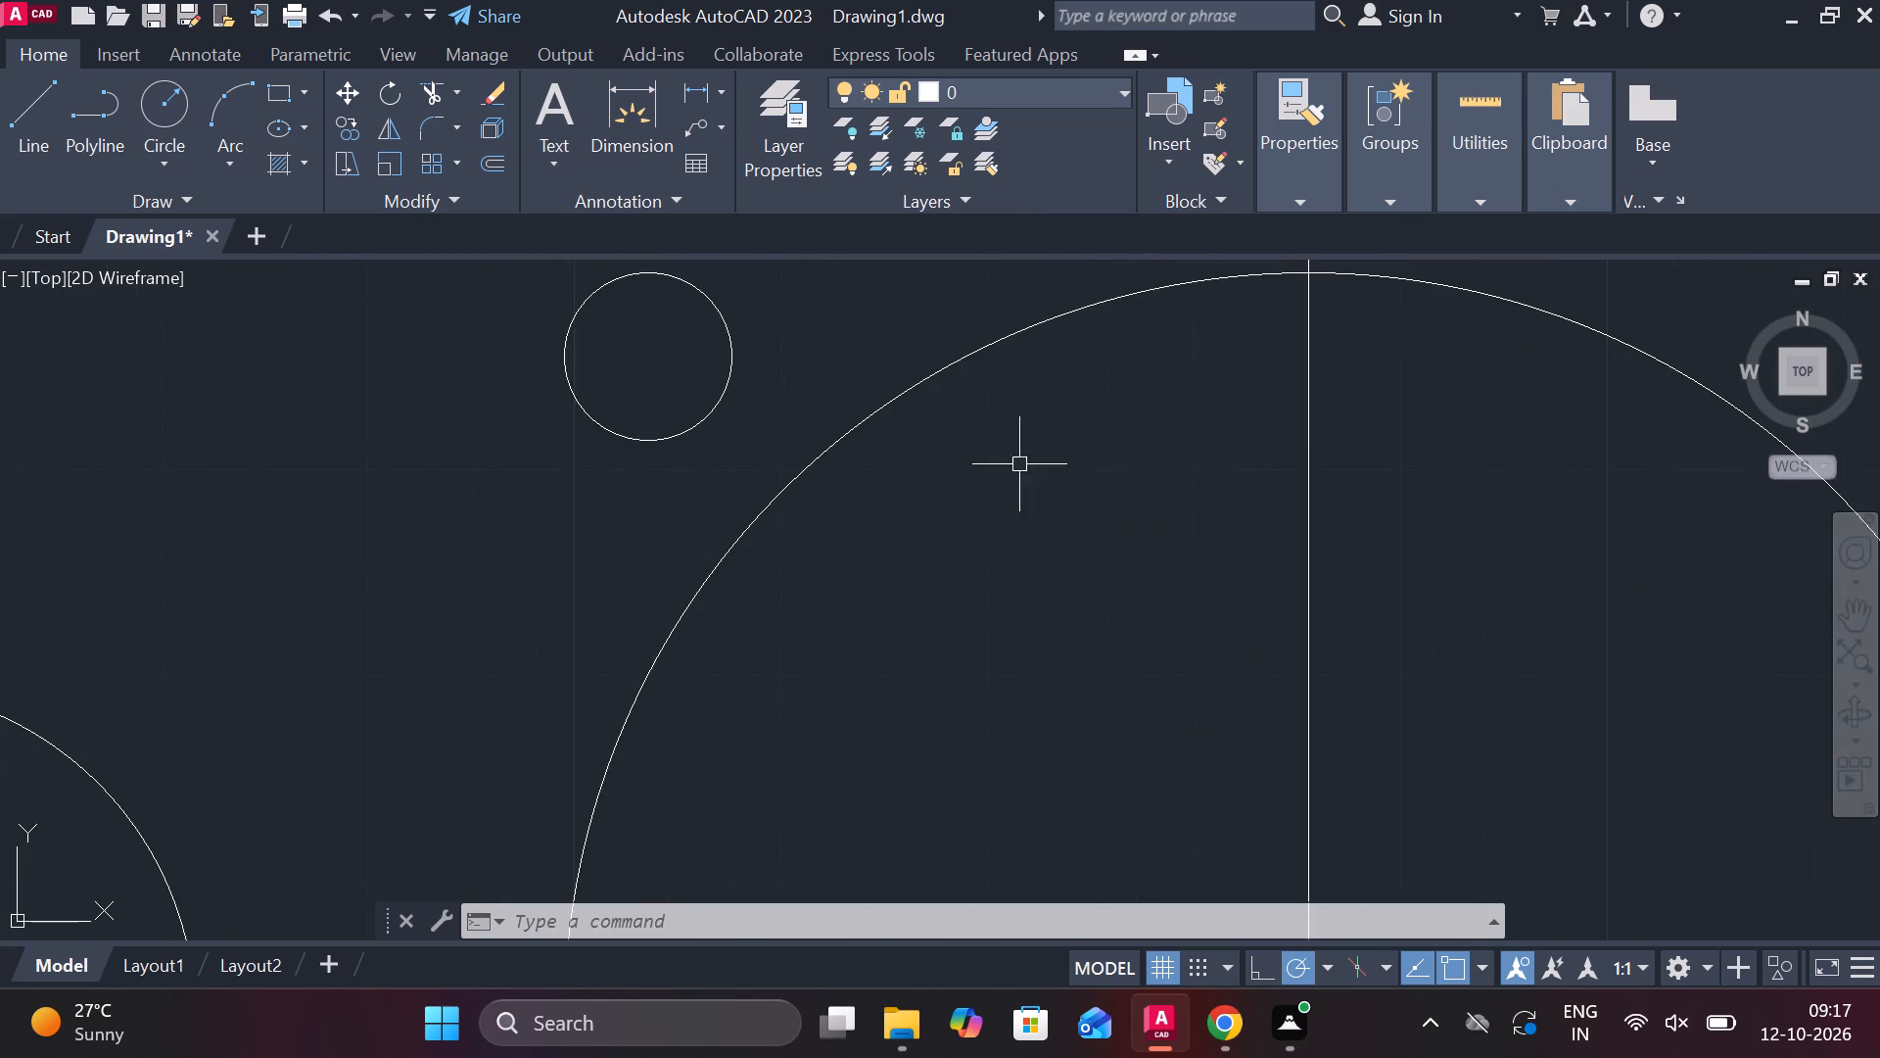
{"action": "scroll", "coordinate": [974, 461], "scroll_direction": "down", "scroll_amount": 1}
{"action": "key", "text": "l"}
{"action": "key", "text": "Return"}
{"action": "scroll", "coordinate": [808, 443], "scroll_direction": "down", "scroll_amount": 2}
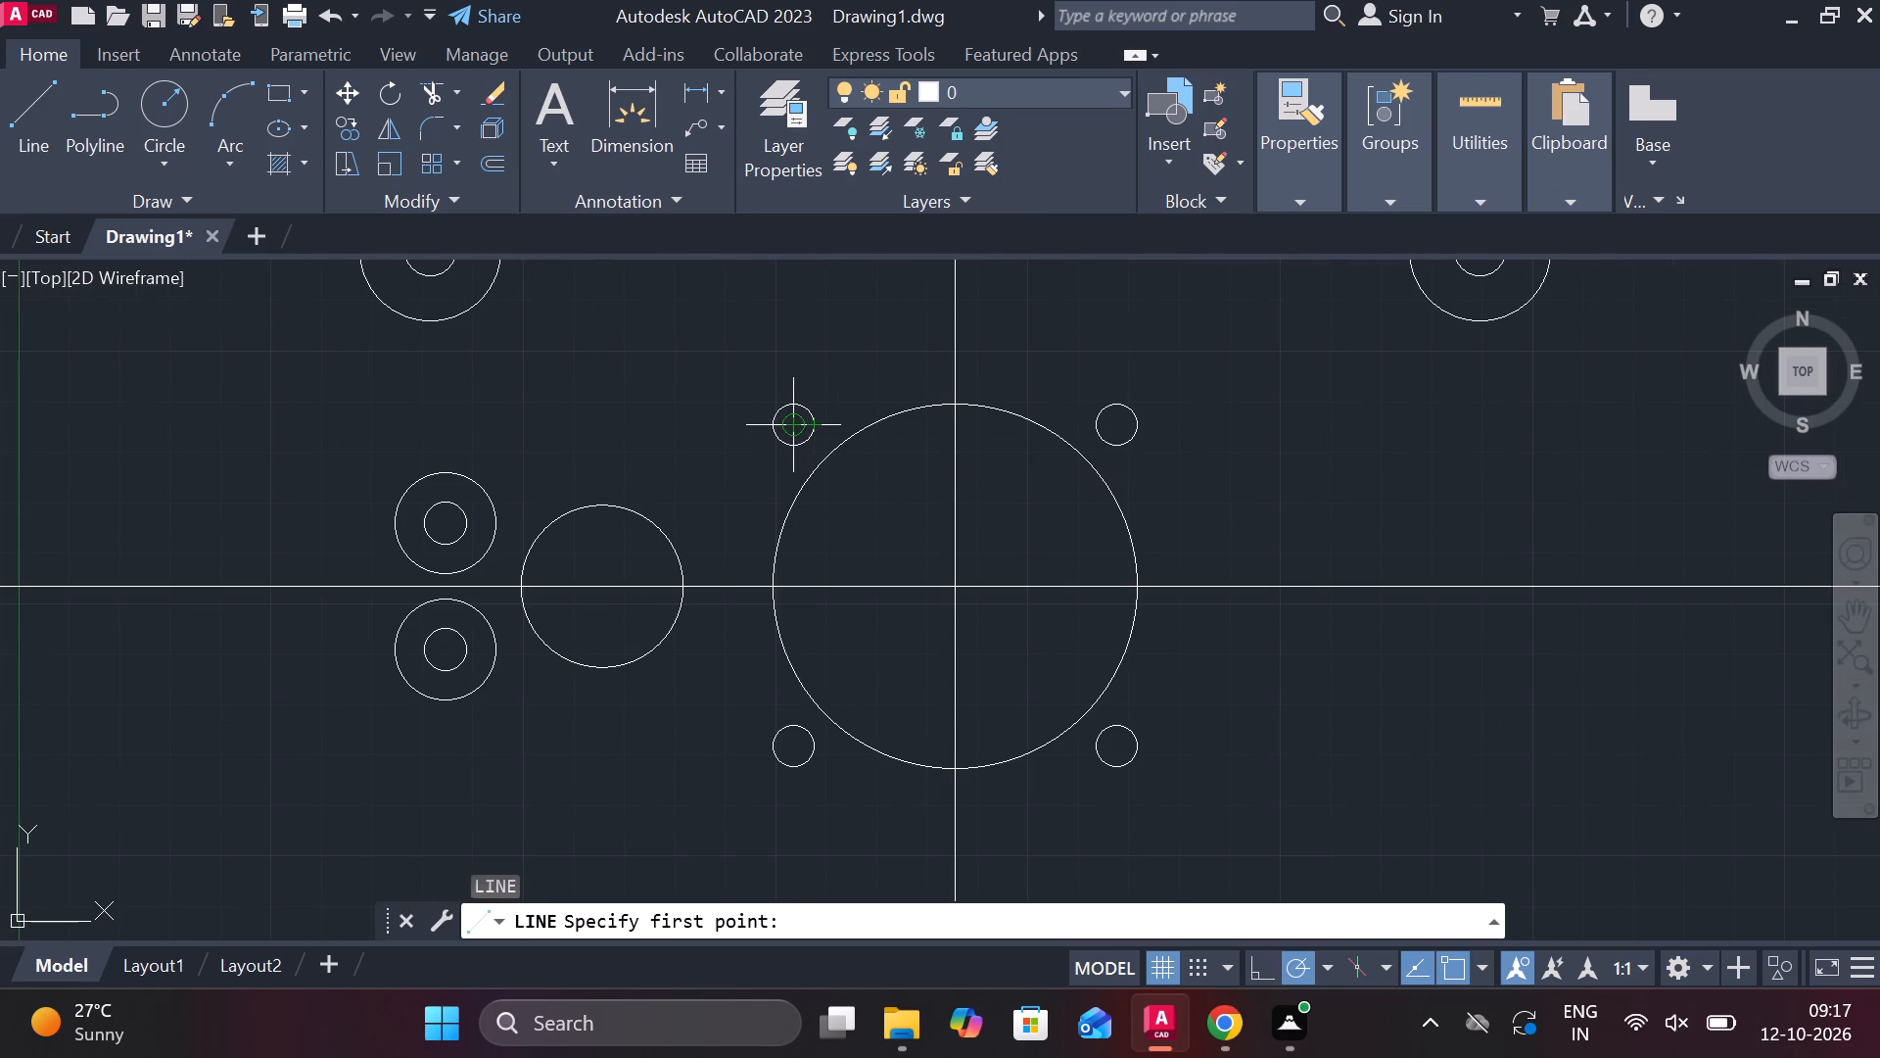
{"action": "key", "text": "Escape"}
Offset the large circle's horizontal centre line 32 upward, through the centres of the two upper small holes.
{"action": "left_click", "coordinate": [1213, 591]}
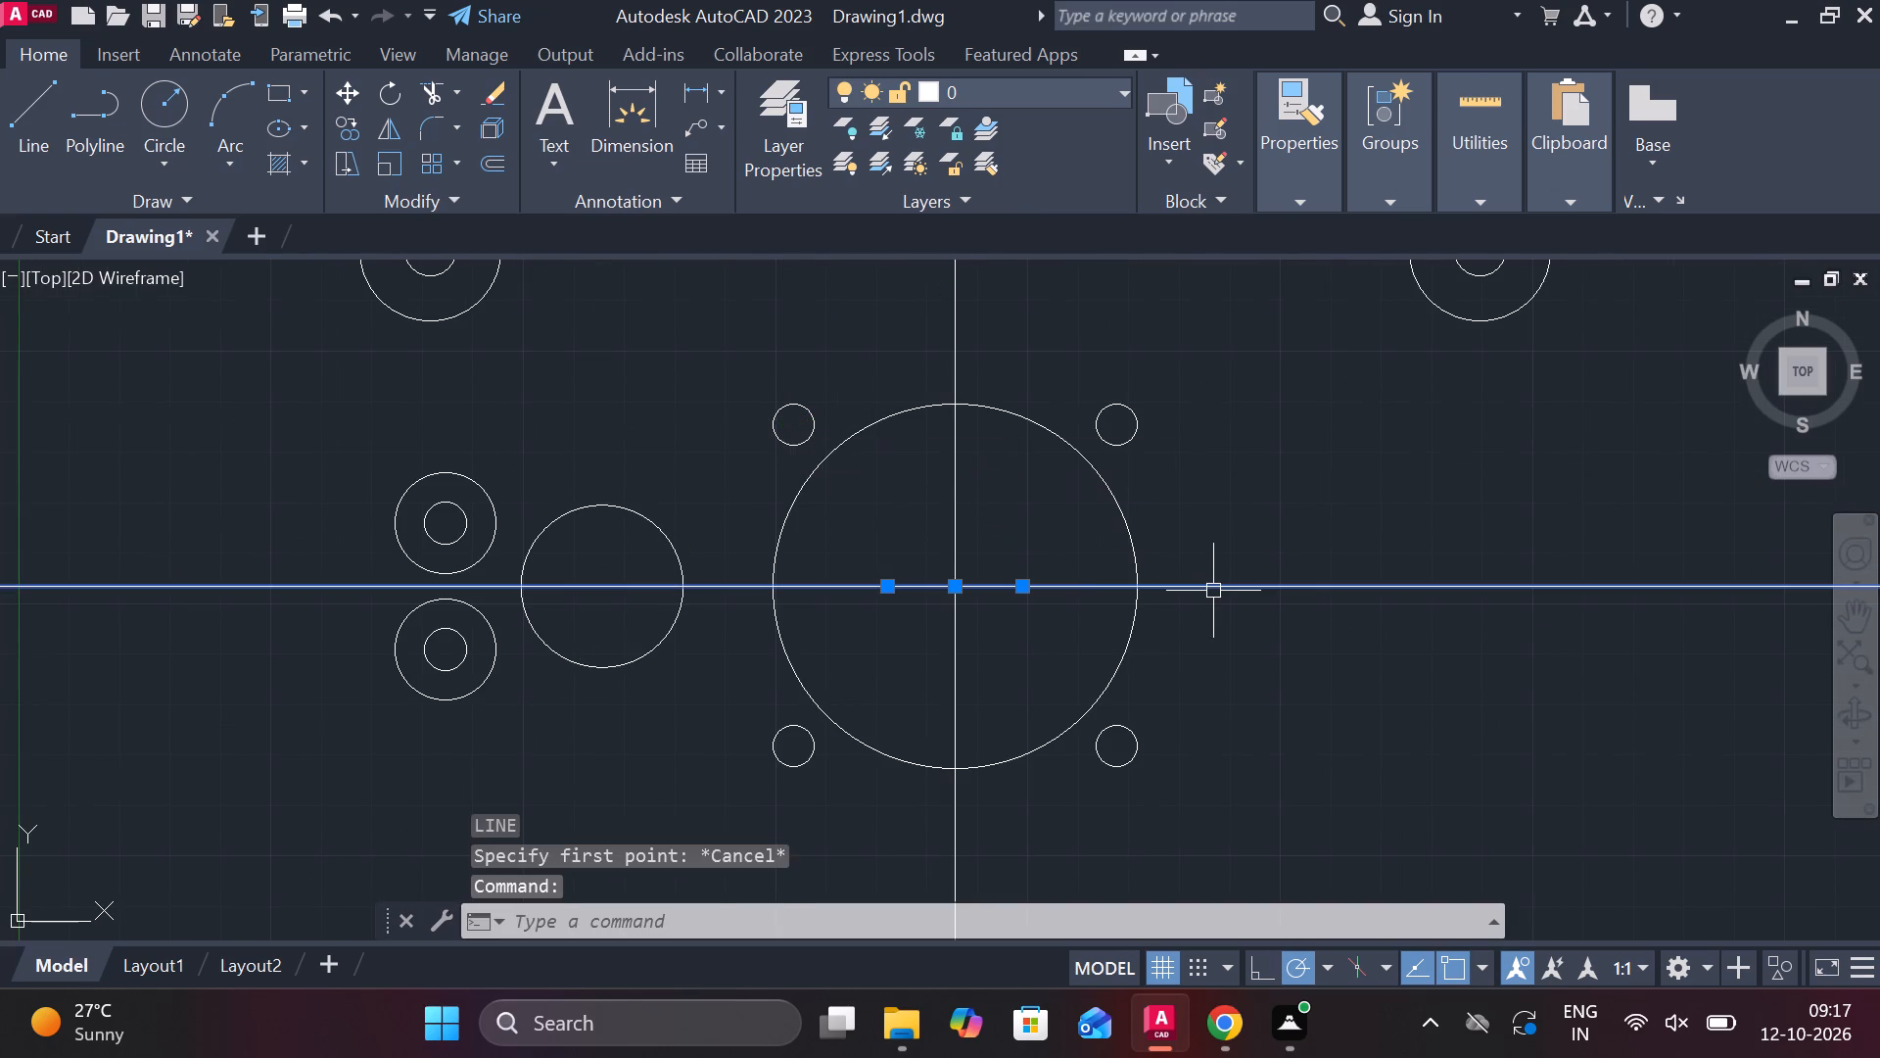
{"action": "key", "text": "o"}
{"action": "key", "text": "Return"}
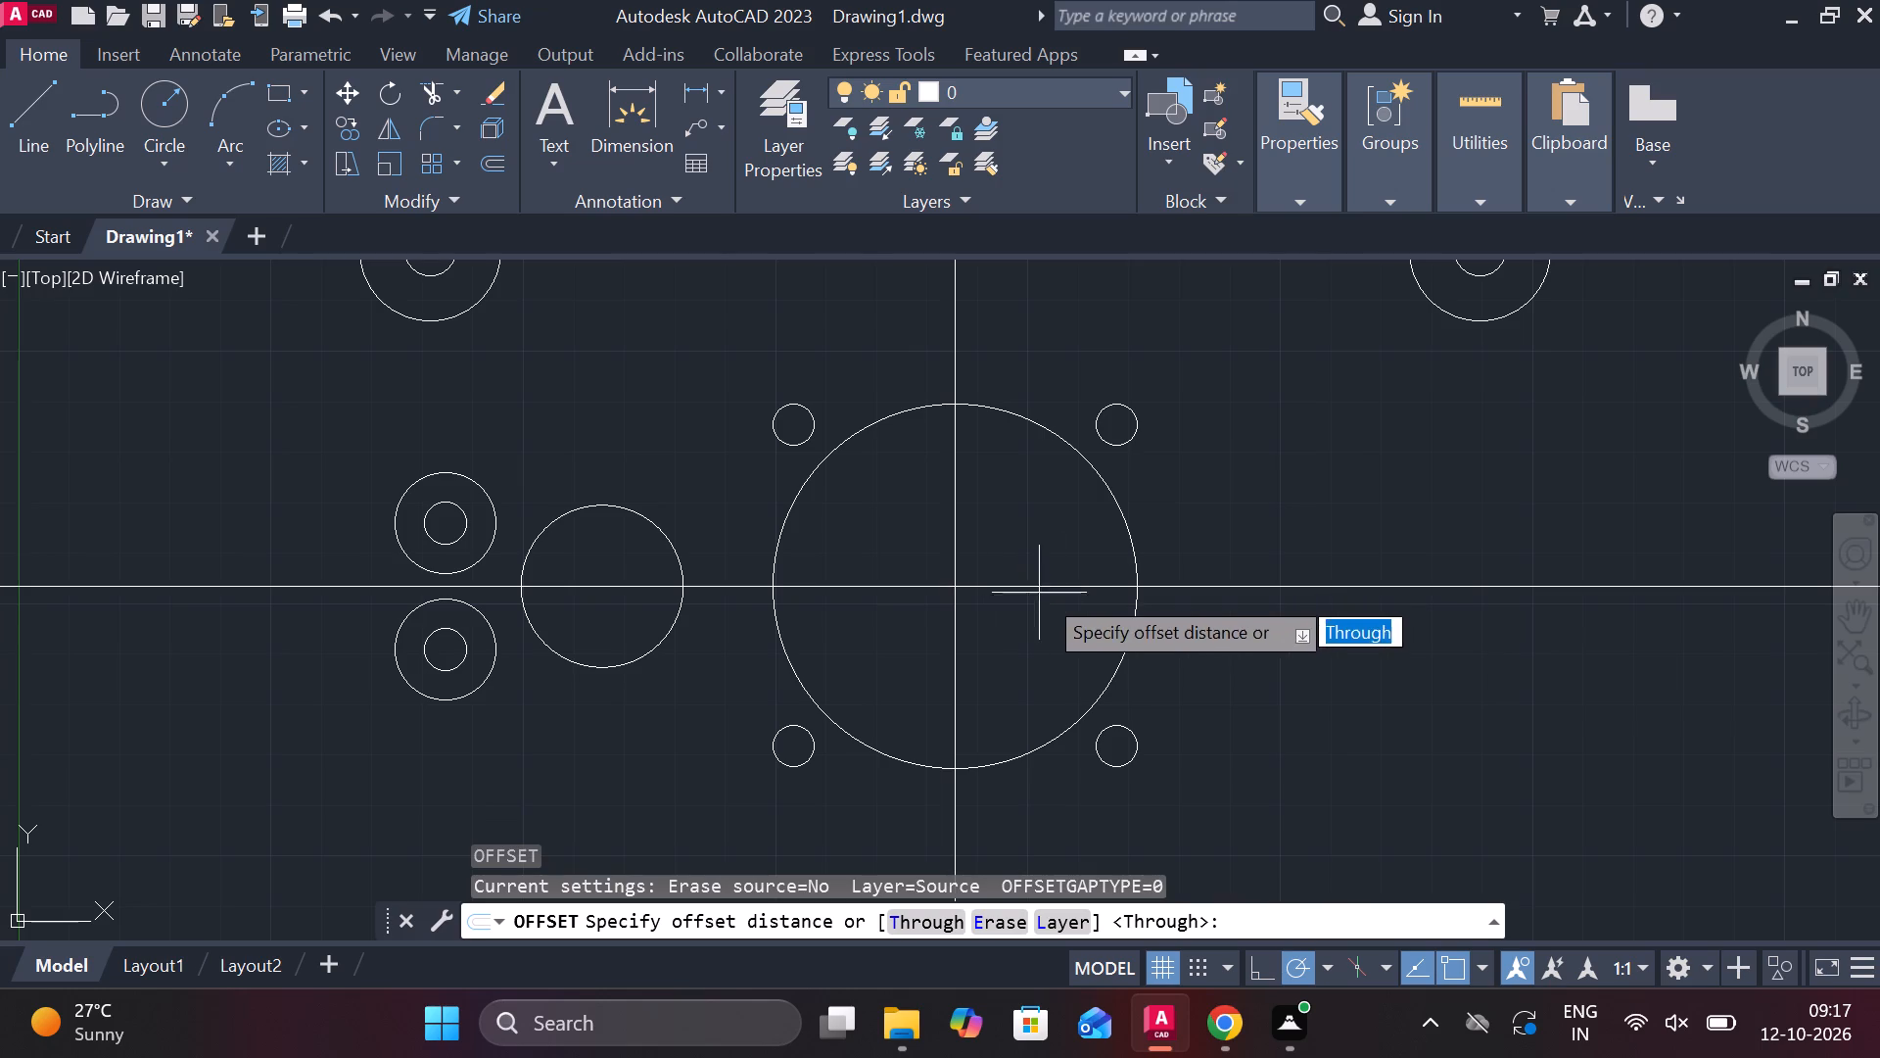
{"action": "key", "text": "Return"}
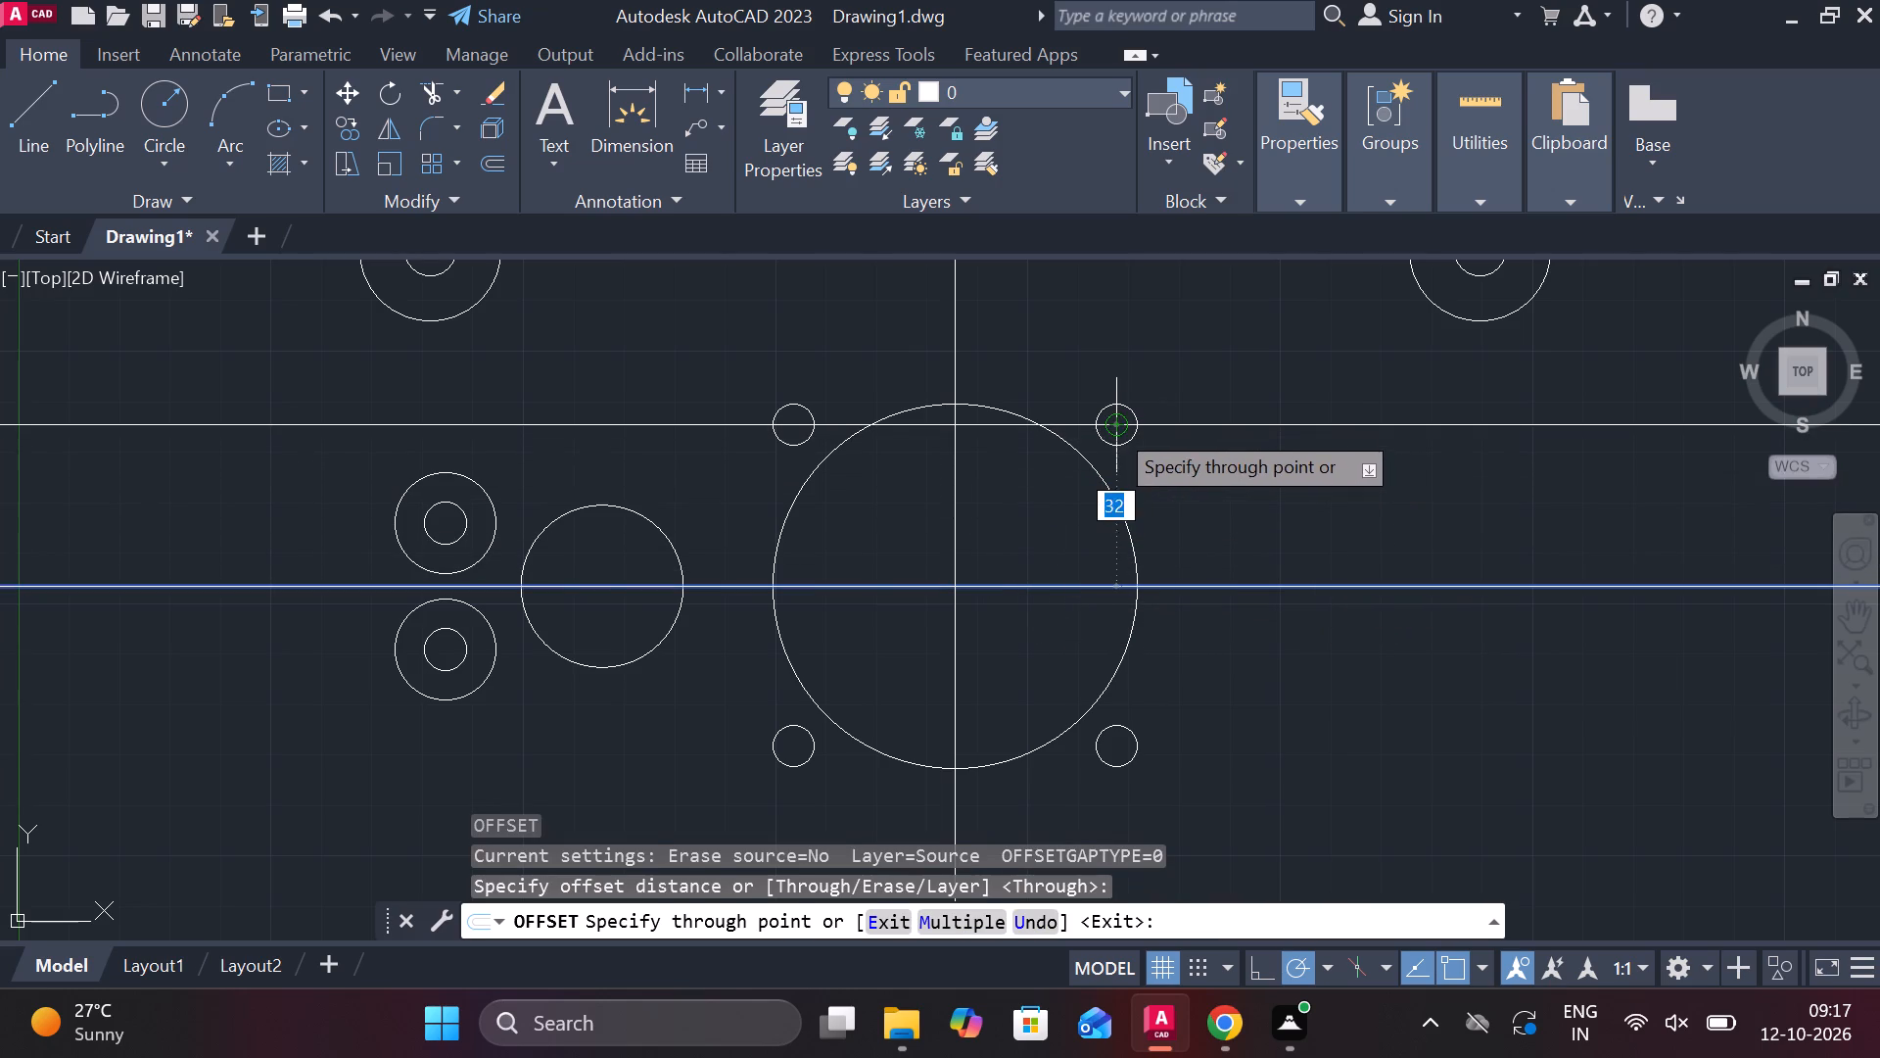
{"action": "left_click", "coordinate": [1113, 427]}
{"action": "key", "text": "Escape"}
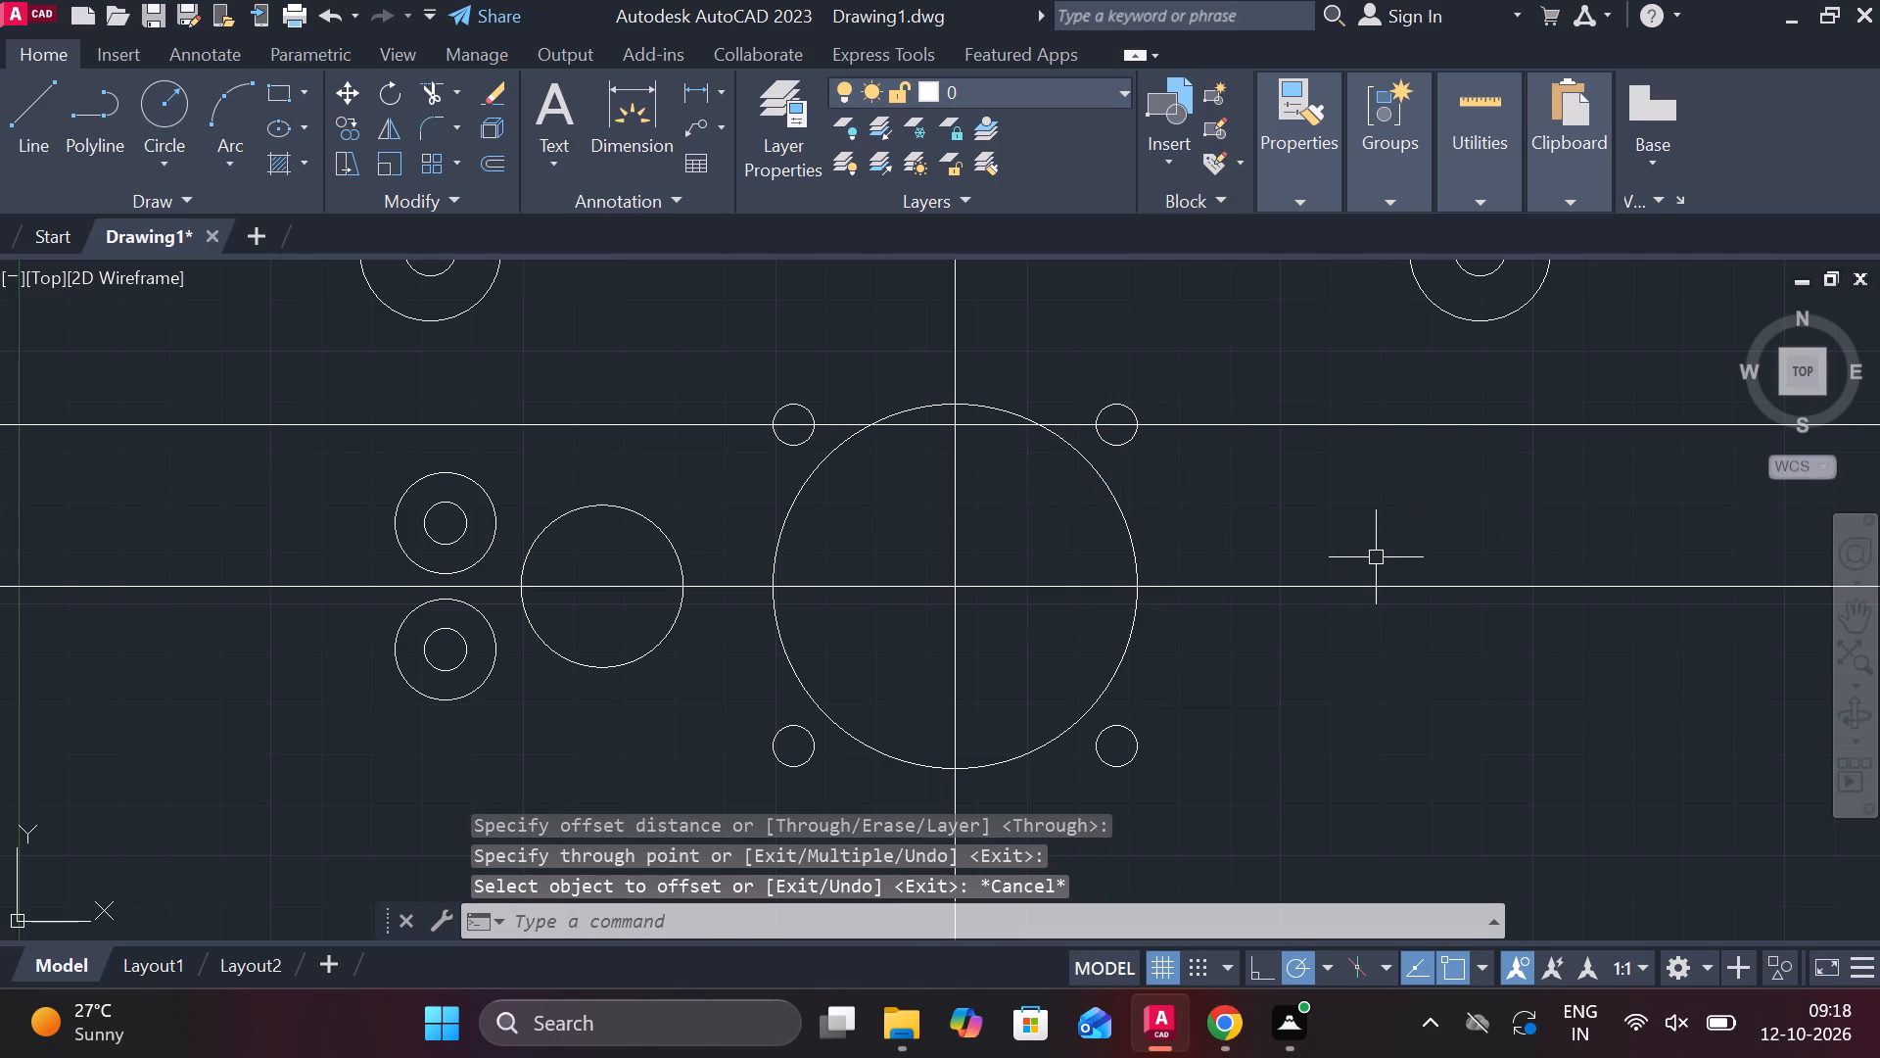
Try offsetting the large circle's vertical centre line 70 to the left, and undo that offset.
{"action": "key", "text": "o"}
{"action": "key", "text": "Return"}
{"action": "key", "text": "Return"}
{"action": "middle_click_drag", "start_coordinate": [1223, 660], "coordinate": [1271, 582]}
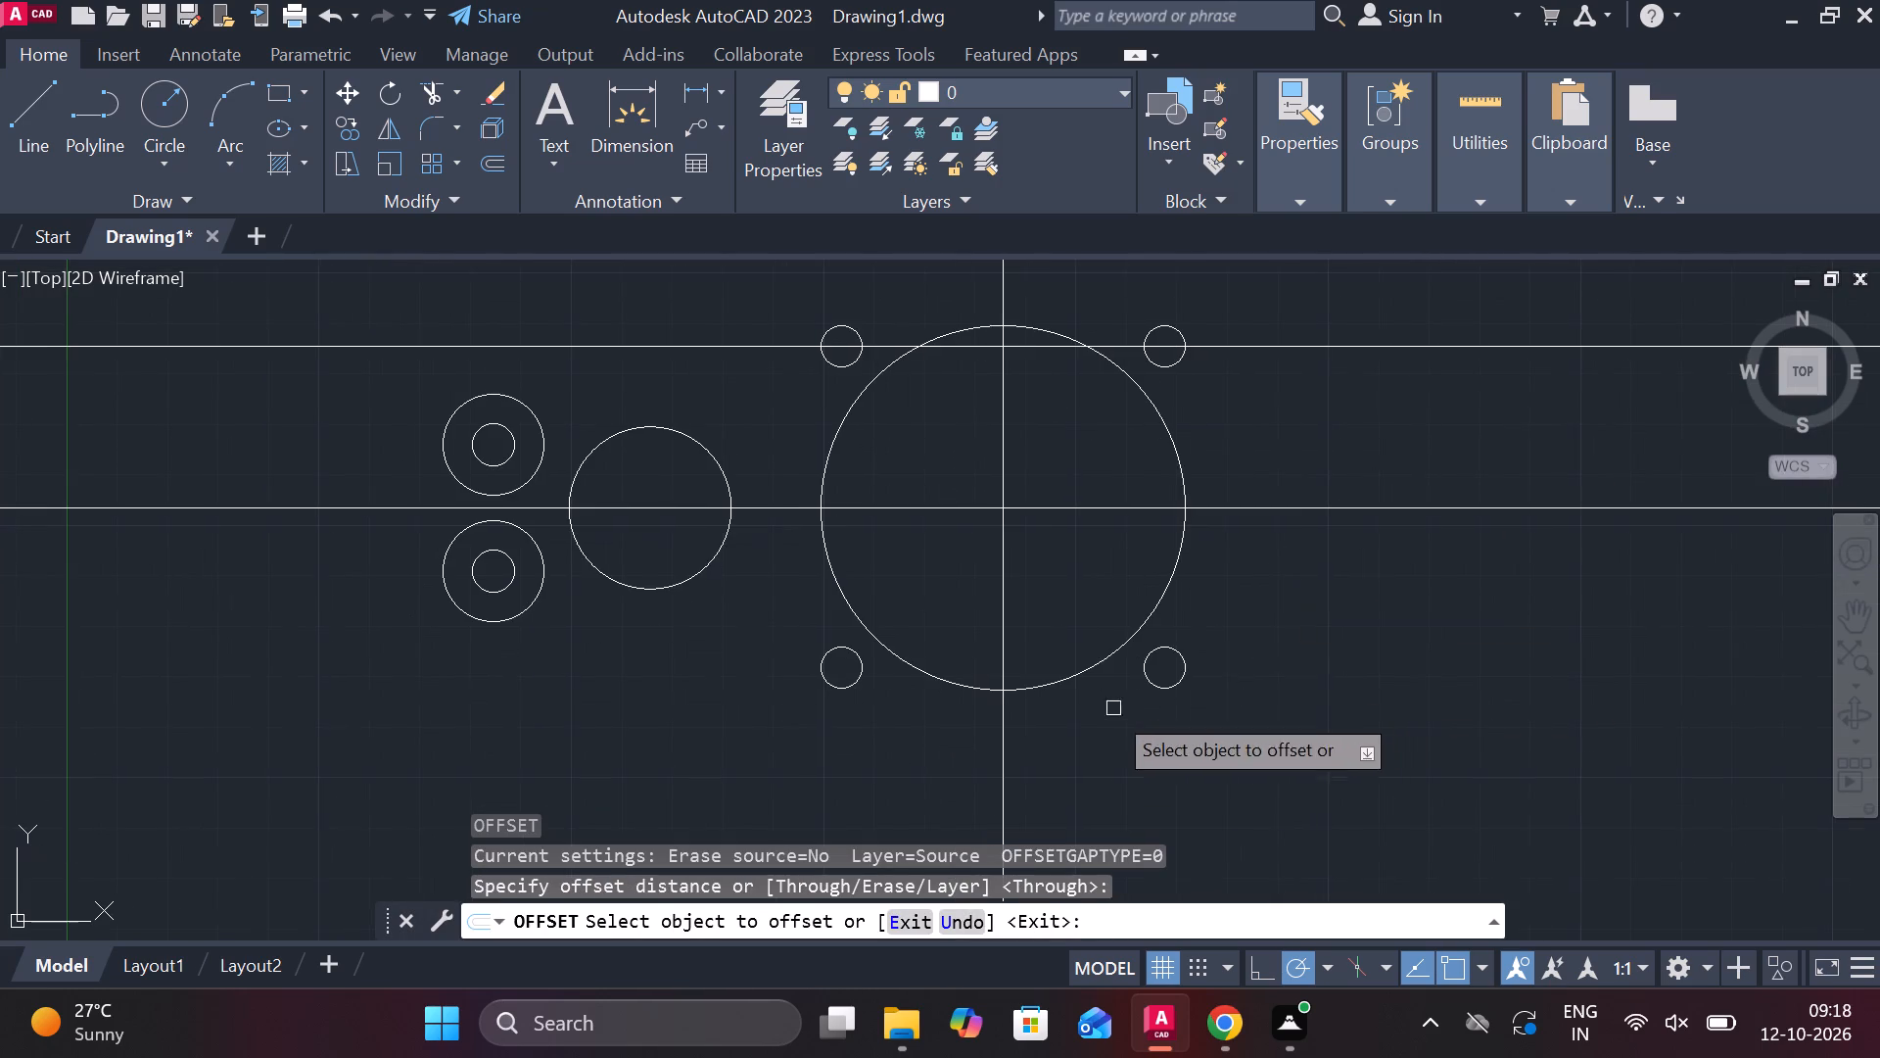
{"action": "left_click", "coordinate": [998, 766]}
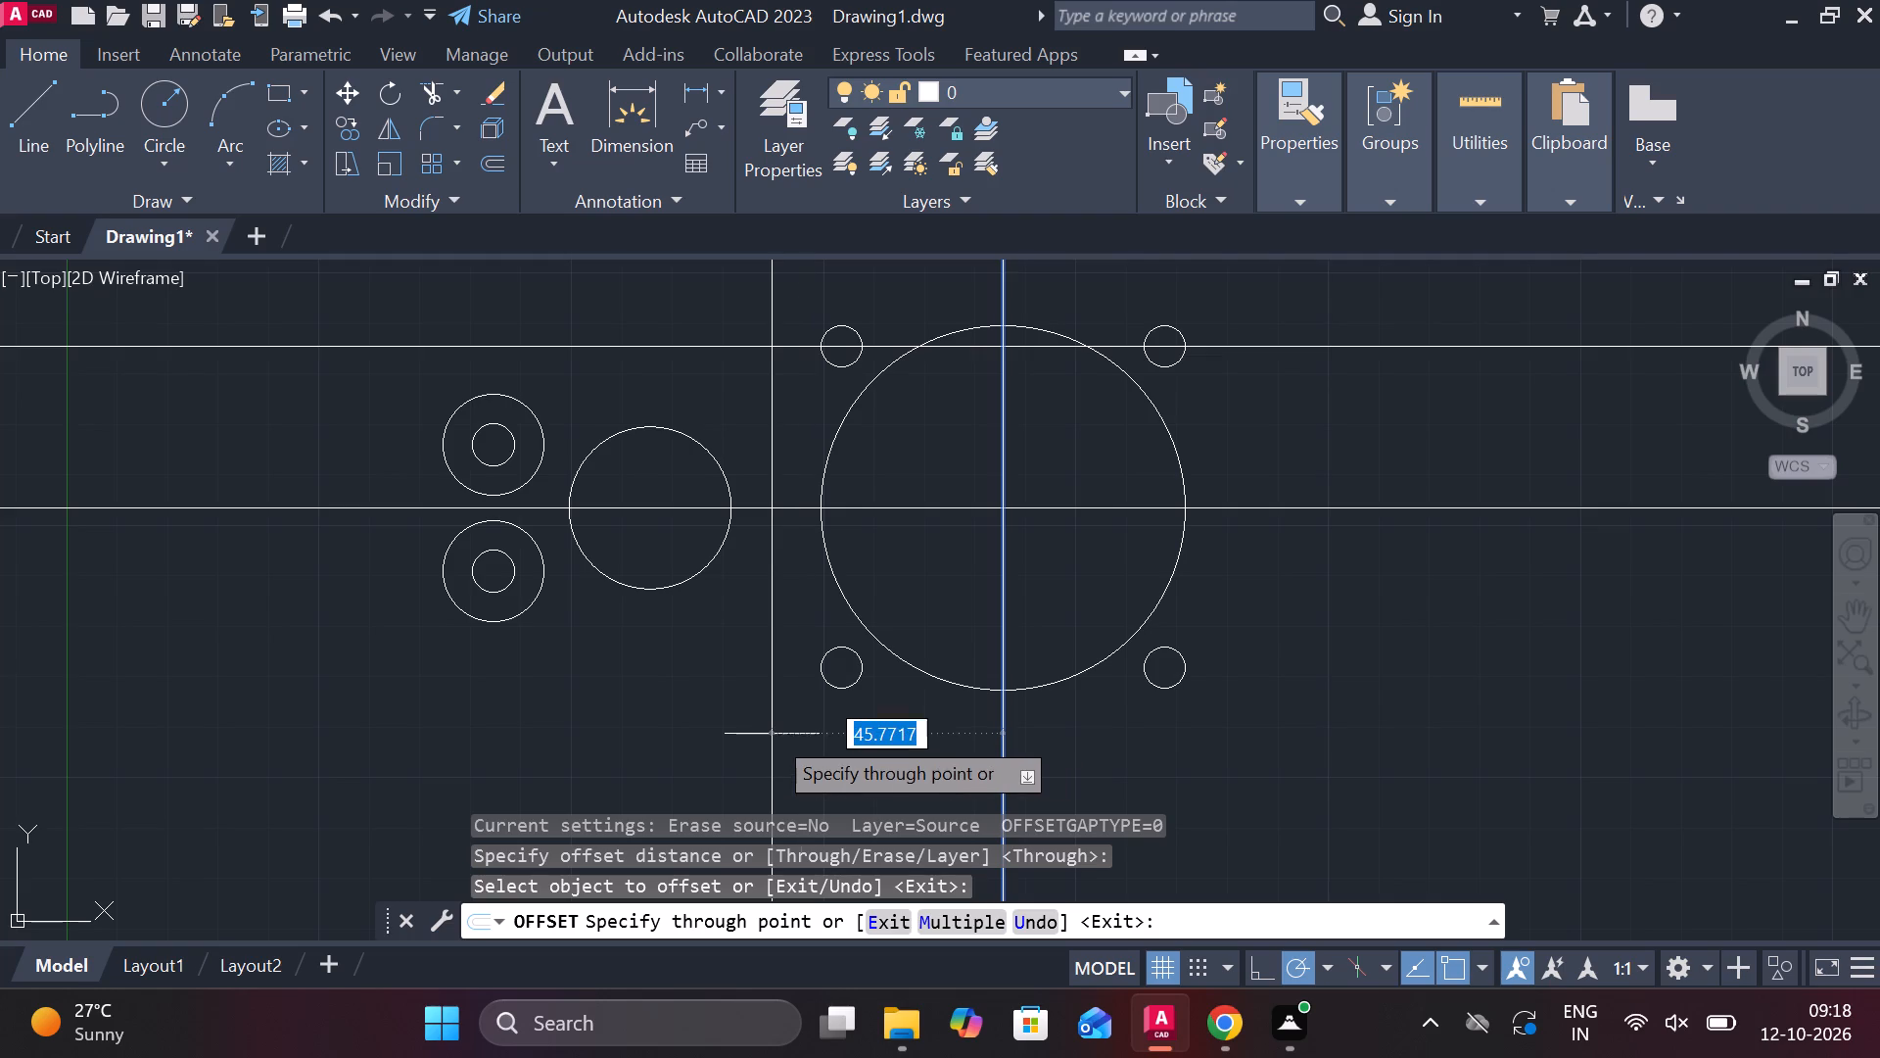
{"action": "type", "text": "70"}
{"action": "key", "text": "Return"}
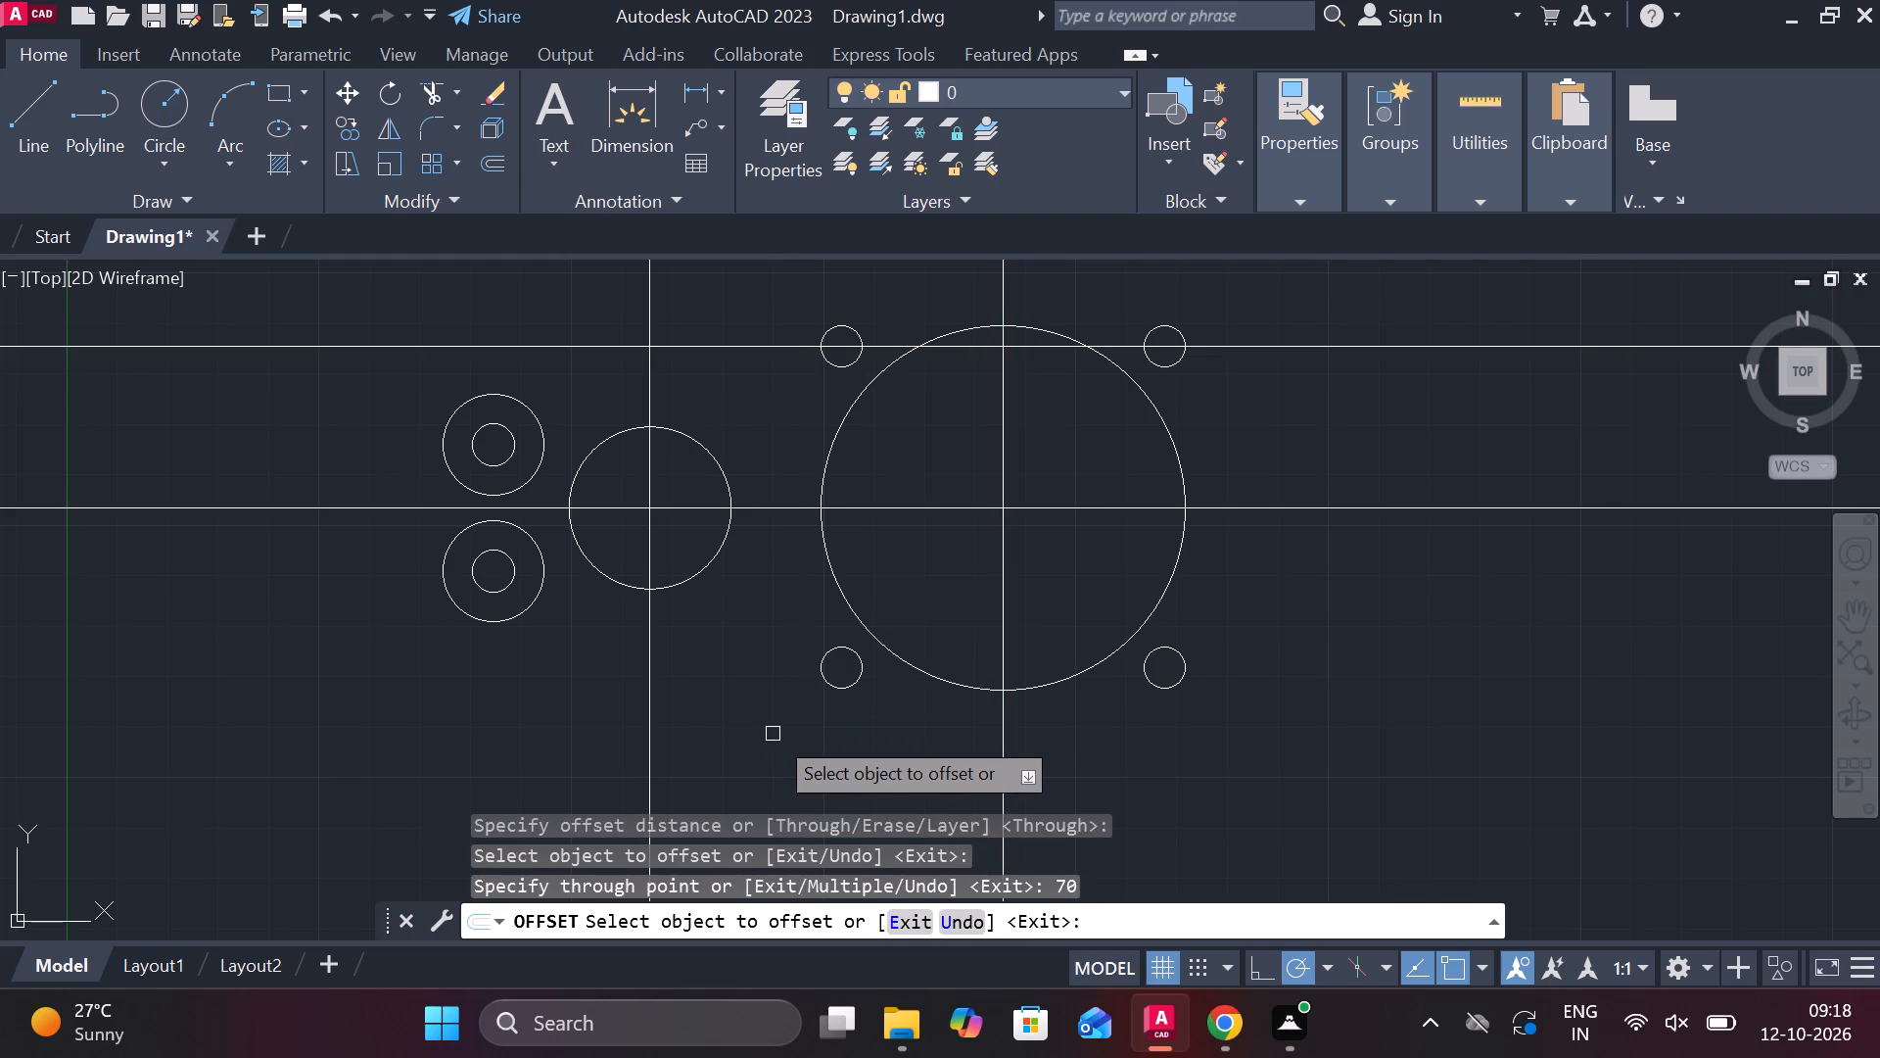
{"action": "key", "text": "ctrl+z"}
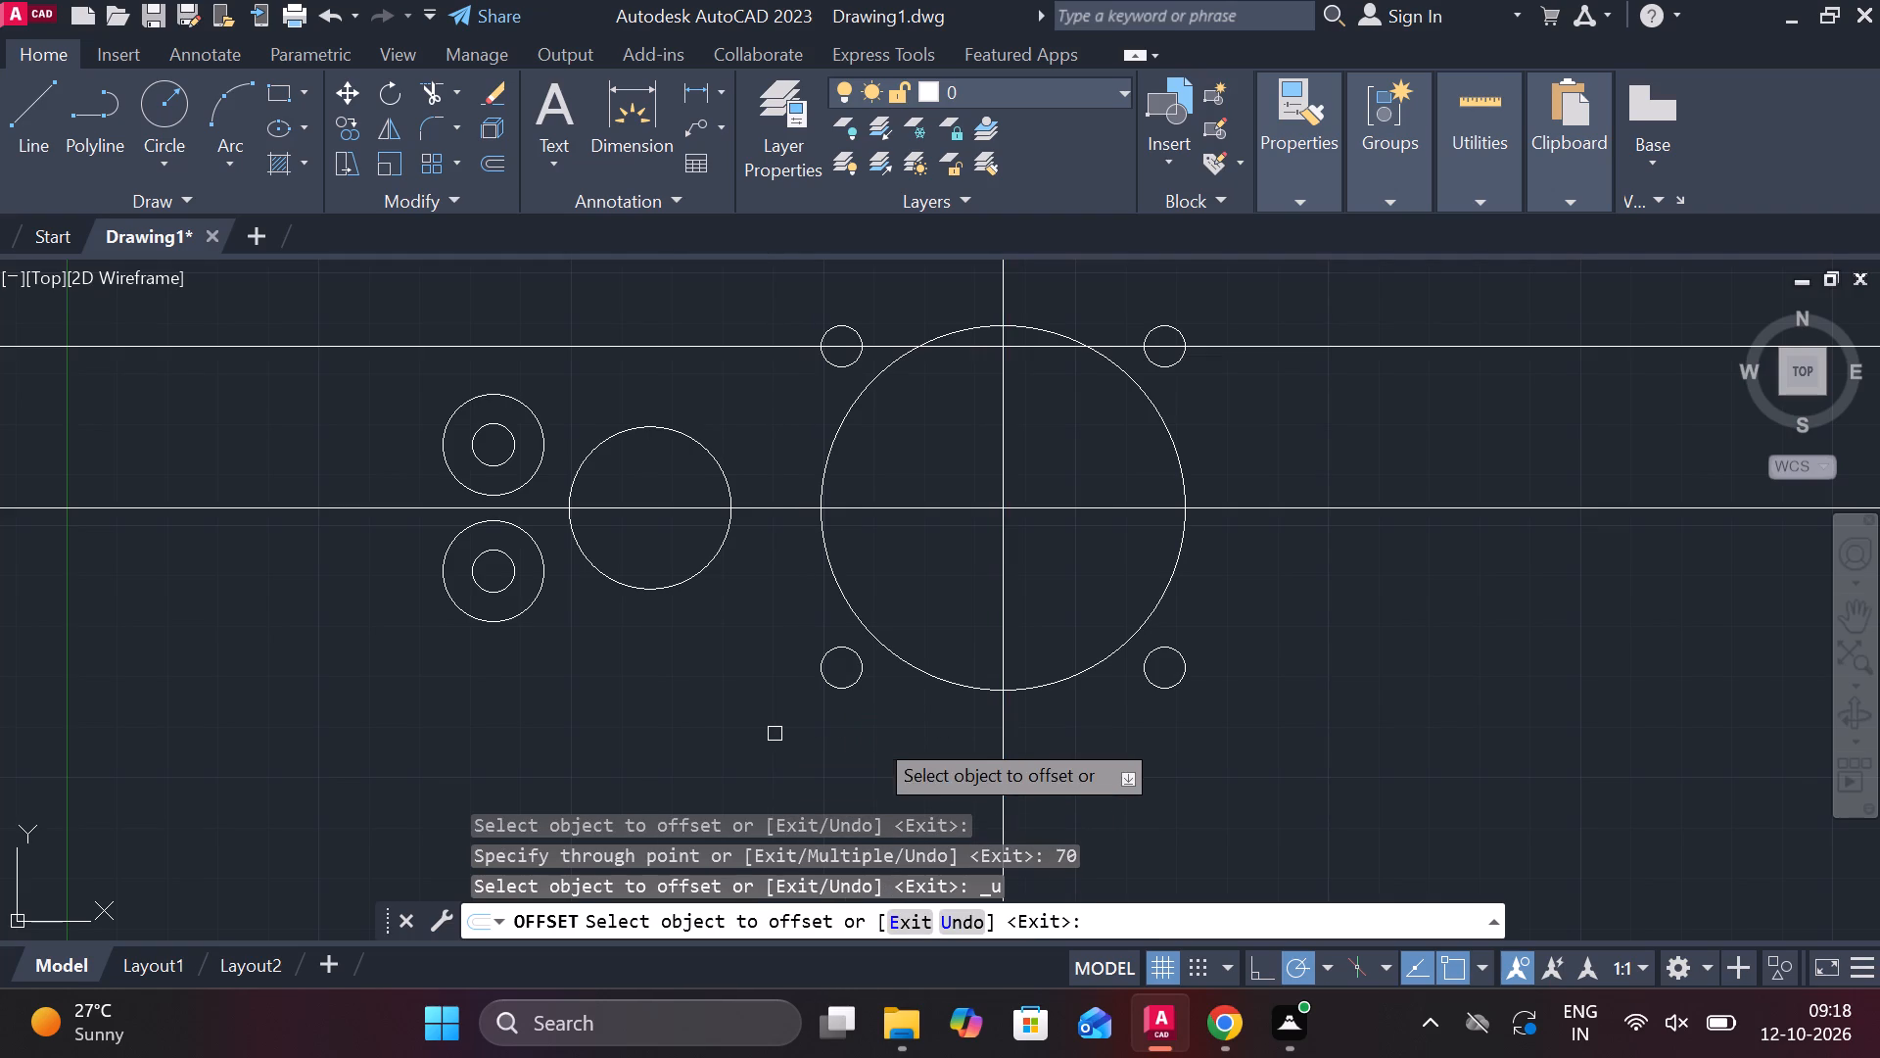
Offset the large circle's vertical centre line 59 to the left.
{"action": "left_click", "coordinate": [1000, 711]}
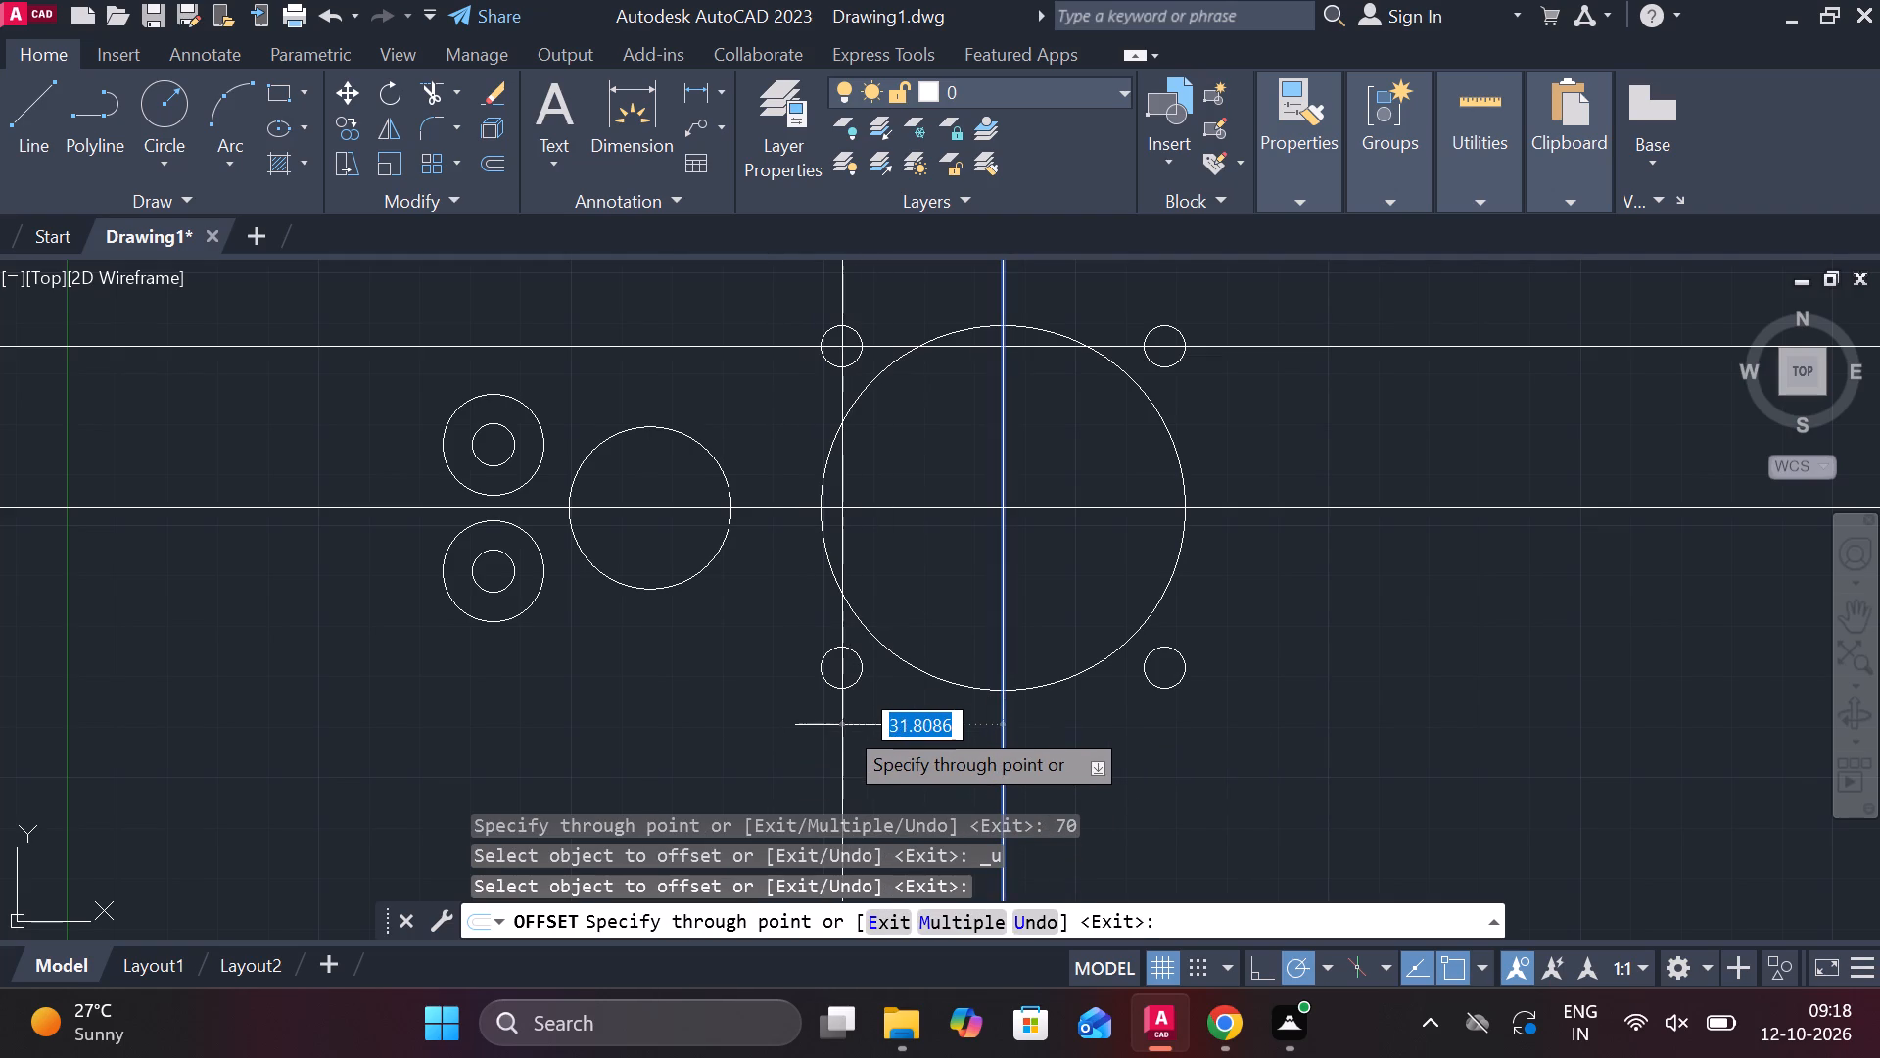
{"action": "type", "text": "59"}
{"action": "key", "text": "Return"}
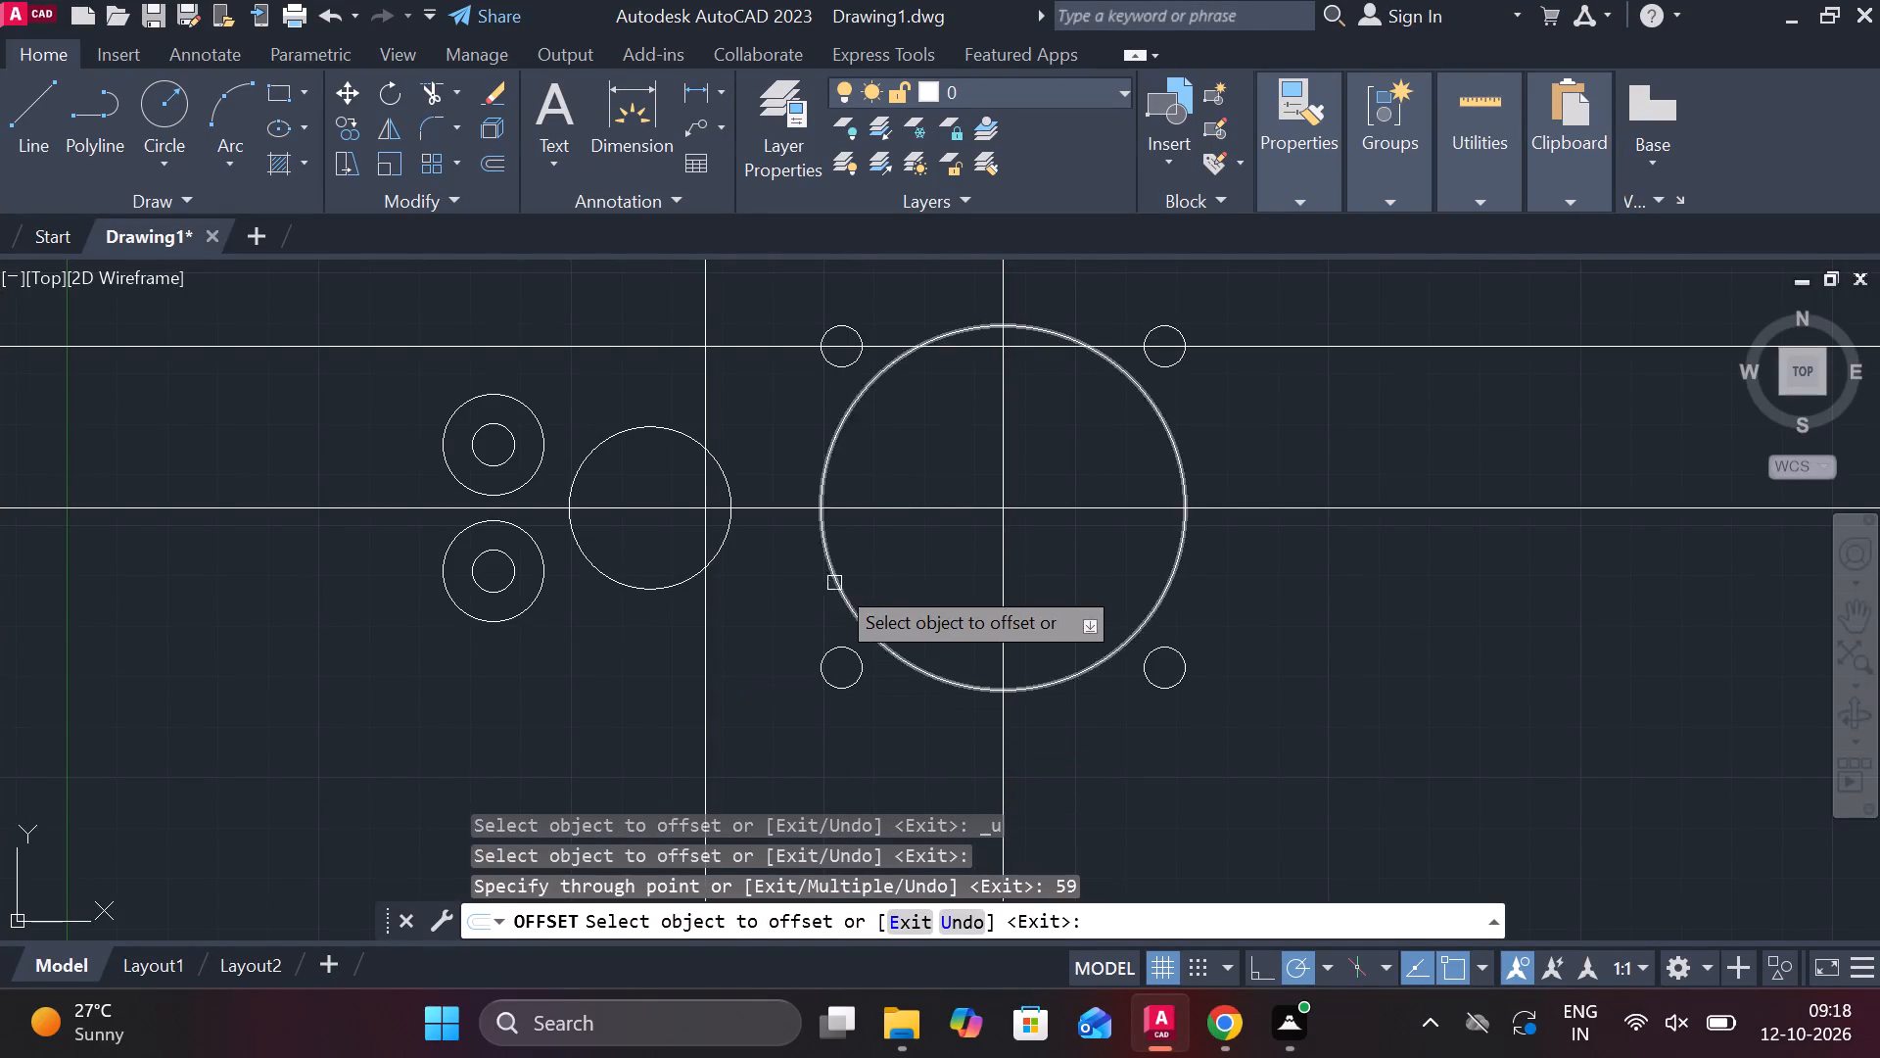
{"action": "key", "text": "Escape"}
Draw a circle of diameter 20 where the new vertical offset line crosses the upper horizontal offset line.
{"action": "type", "text": "c"}
{"action": "key", "text": "space"}
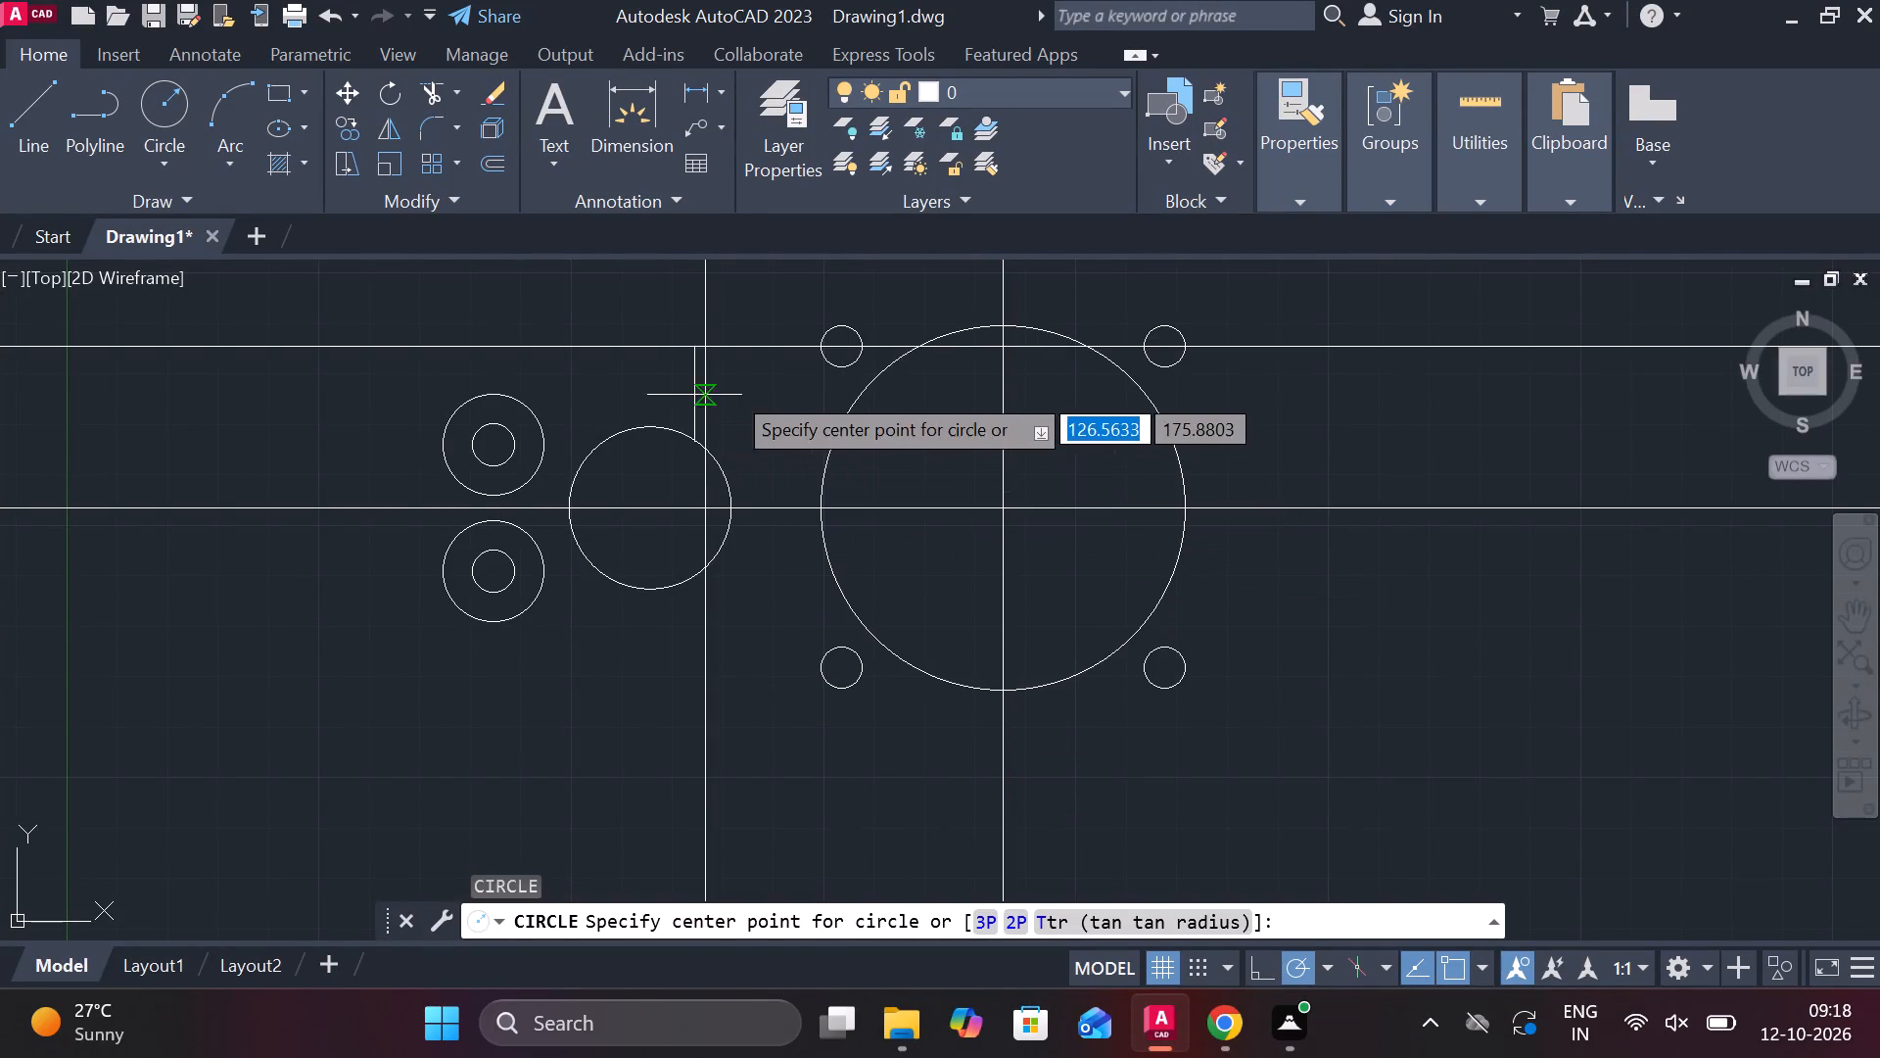
{"action": "left_click", "coordinate": [704, 345]}
{"action": "scroll", "coordinate": [751, 382], "scroll_direction": "up", "scroll_amount": 1}
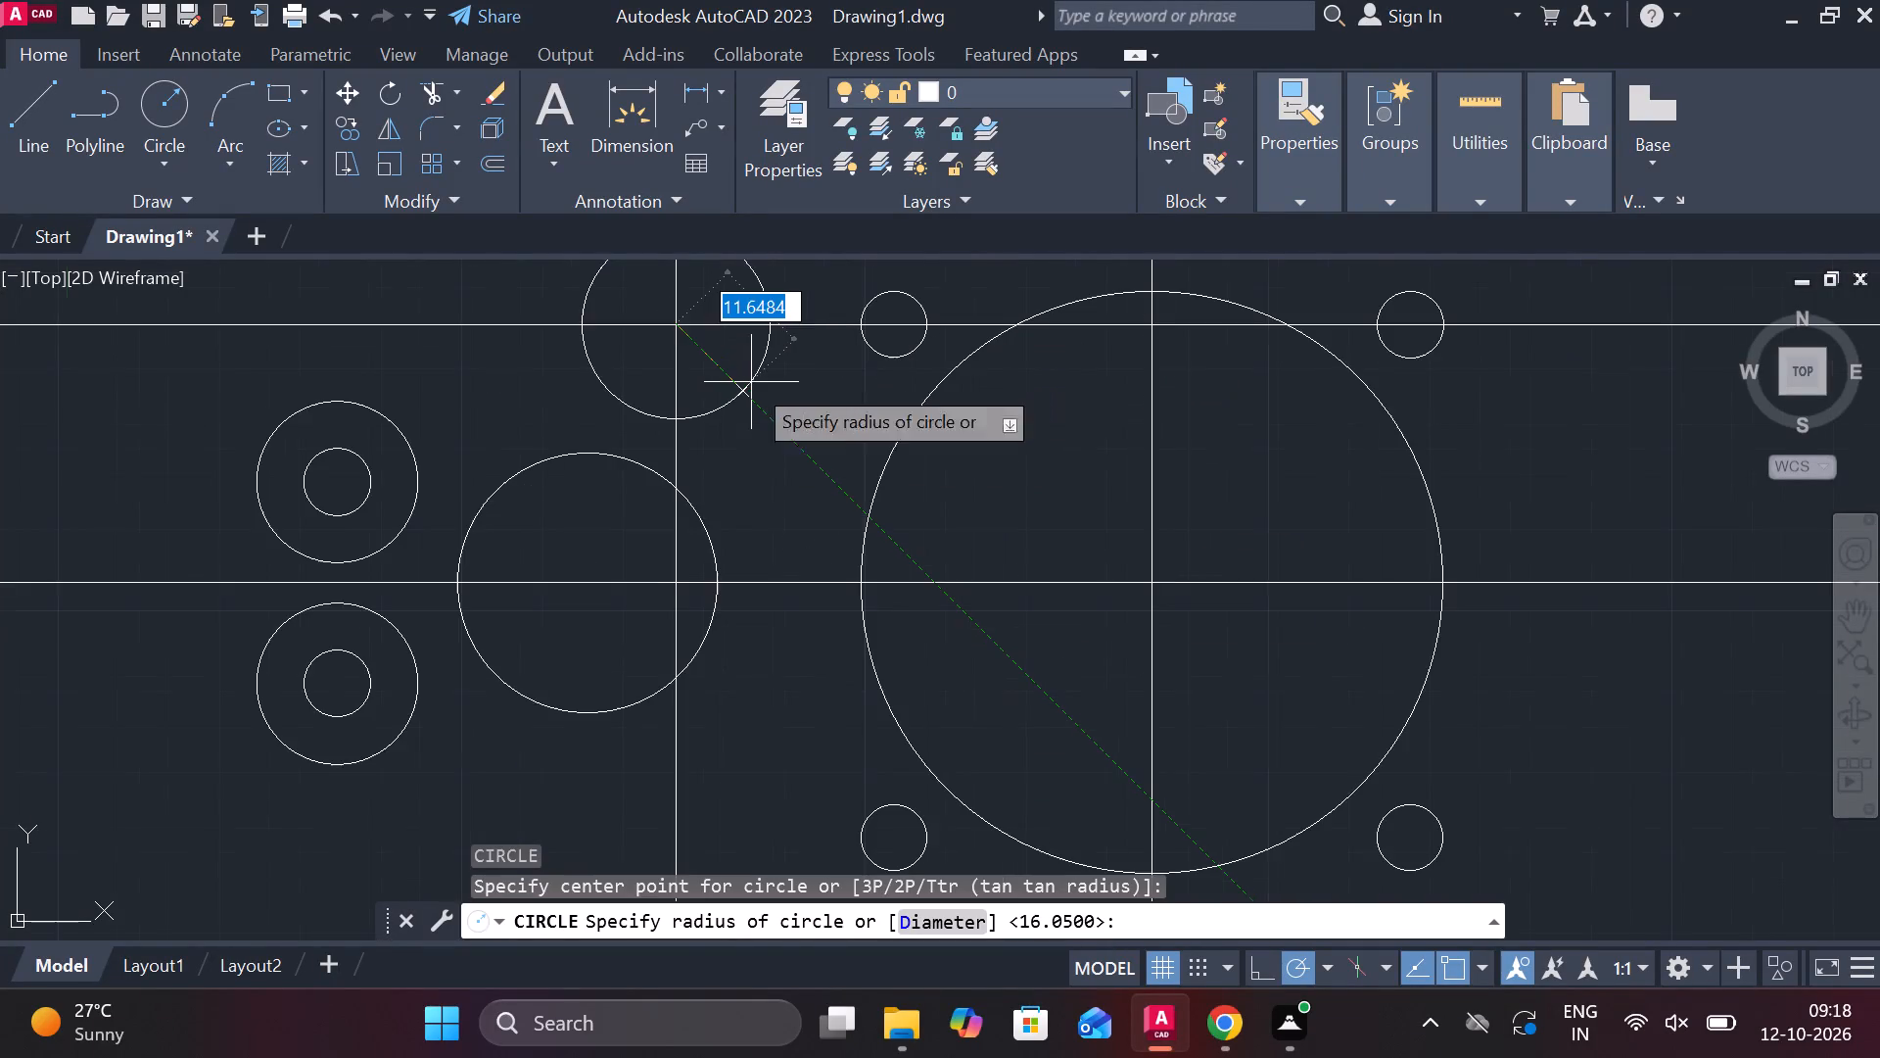
{"action": "middle_click_drag", "start_coordinate": [781, 382], "coordinate": [758, 506]}
{"action": "type", "text": "d"}
{"action": "key", "text": "space"}
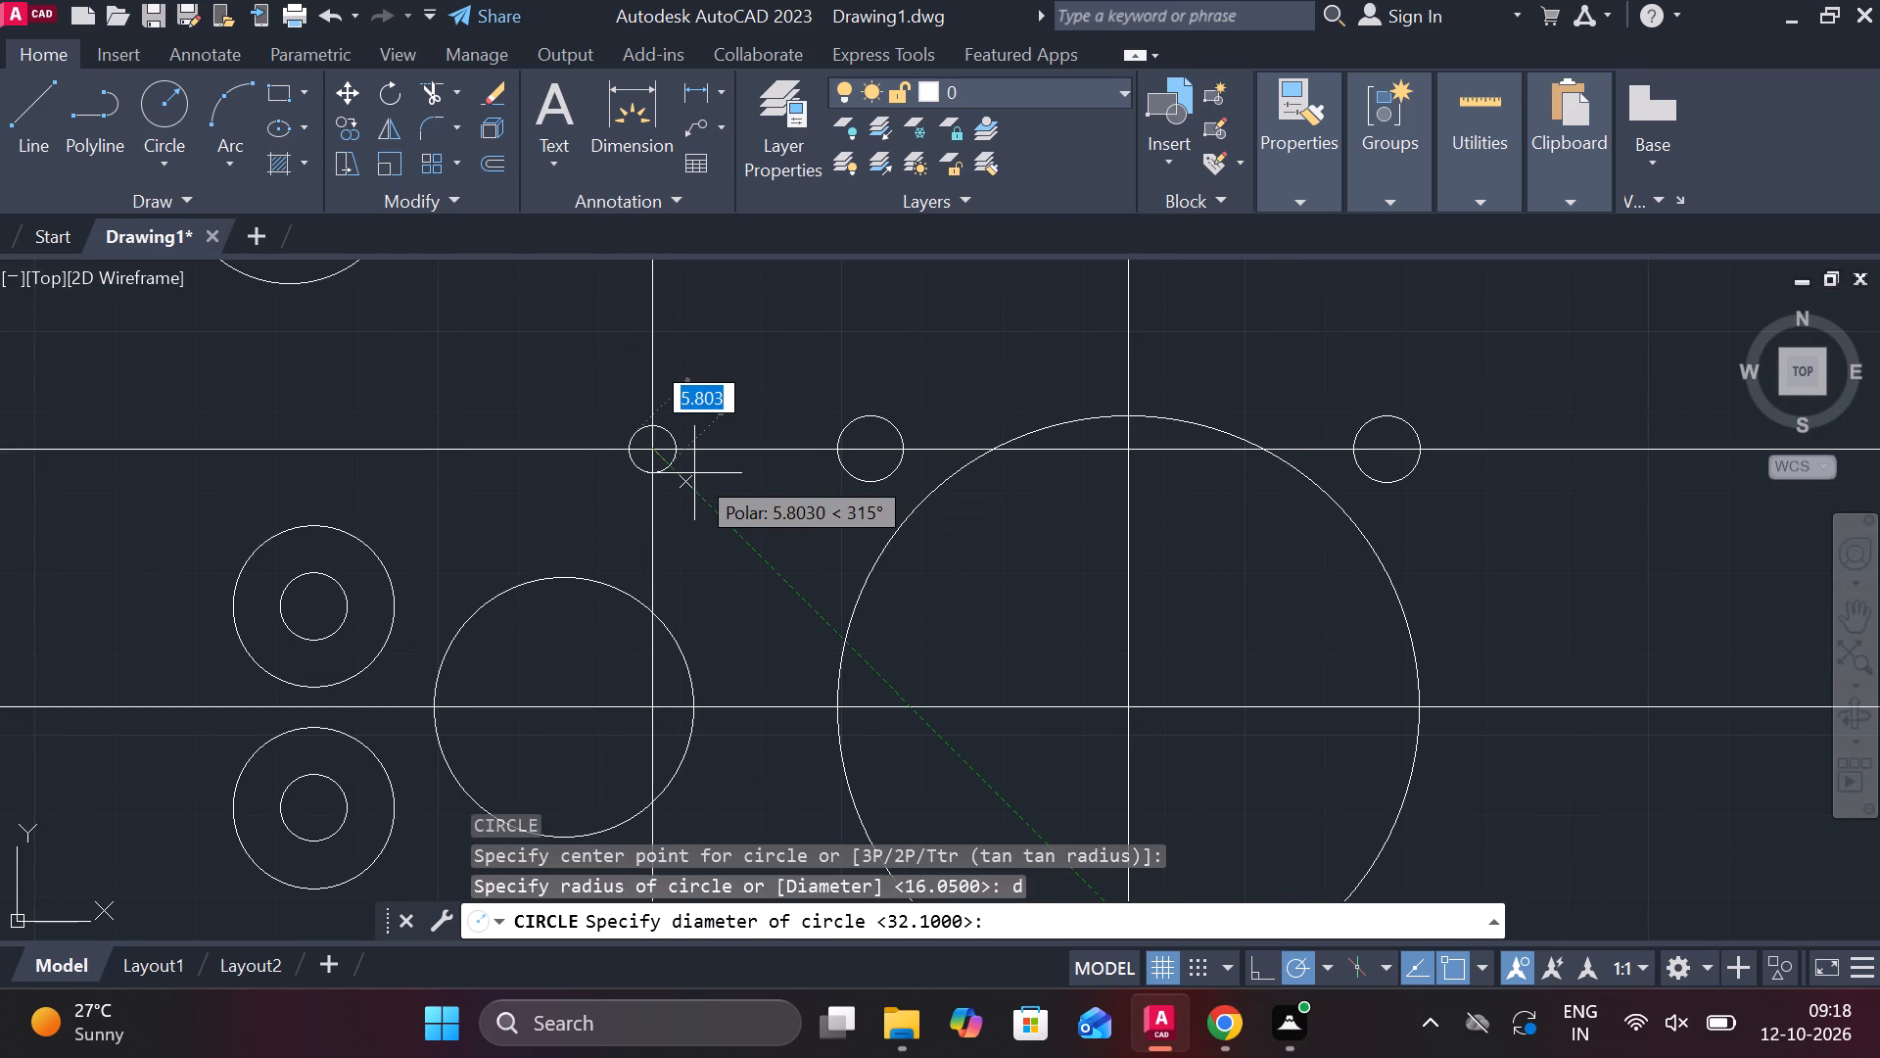
{"action": "type", "text": "20"}
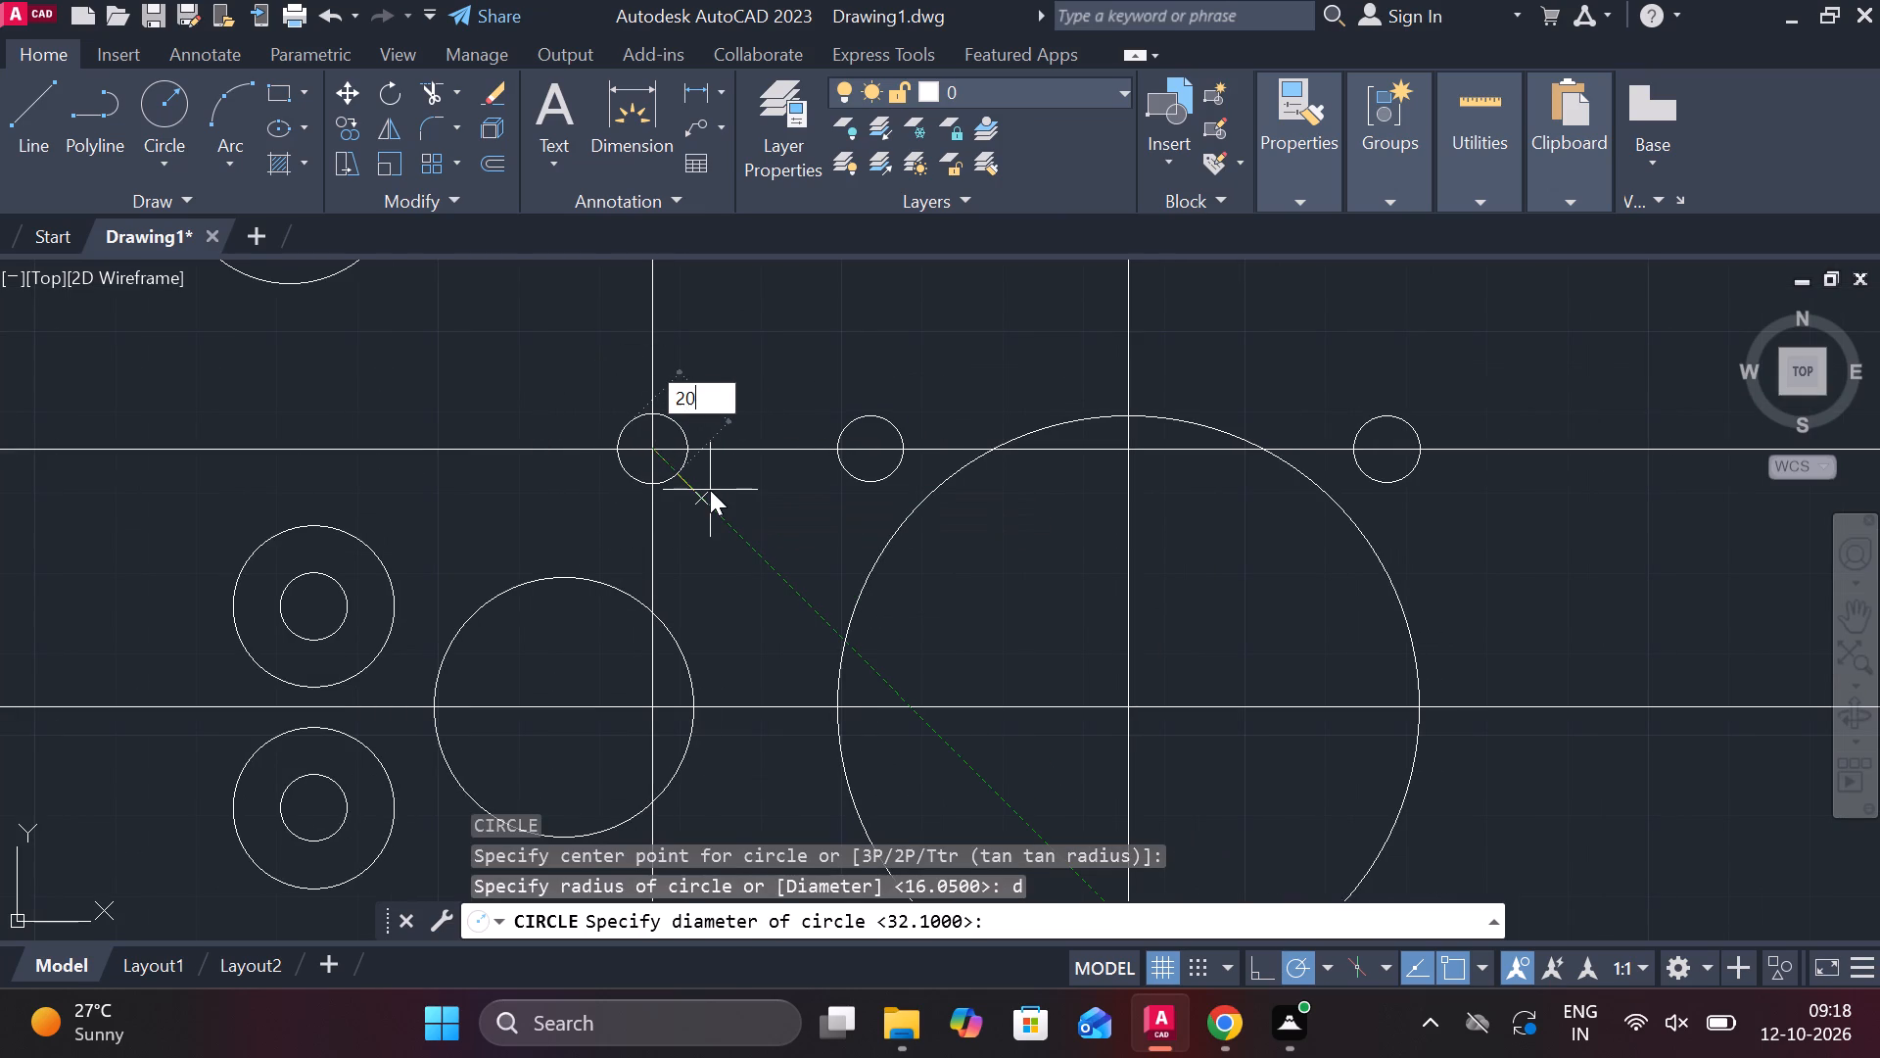
{"action": "key", "text": "Return"}
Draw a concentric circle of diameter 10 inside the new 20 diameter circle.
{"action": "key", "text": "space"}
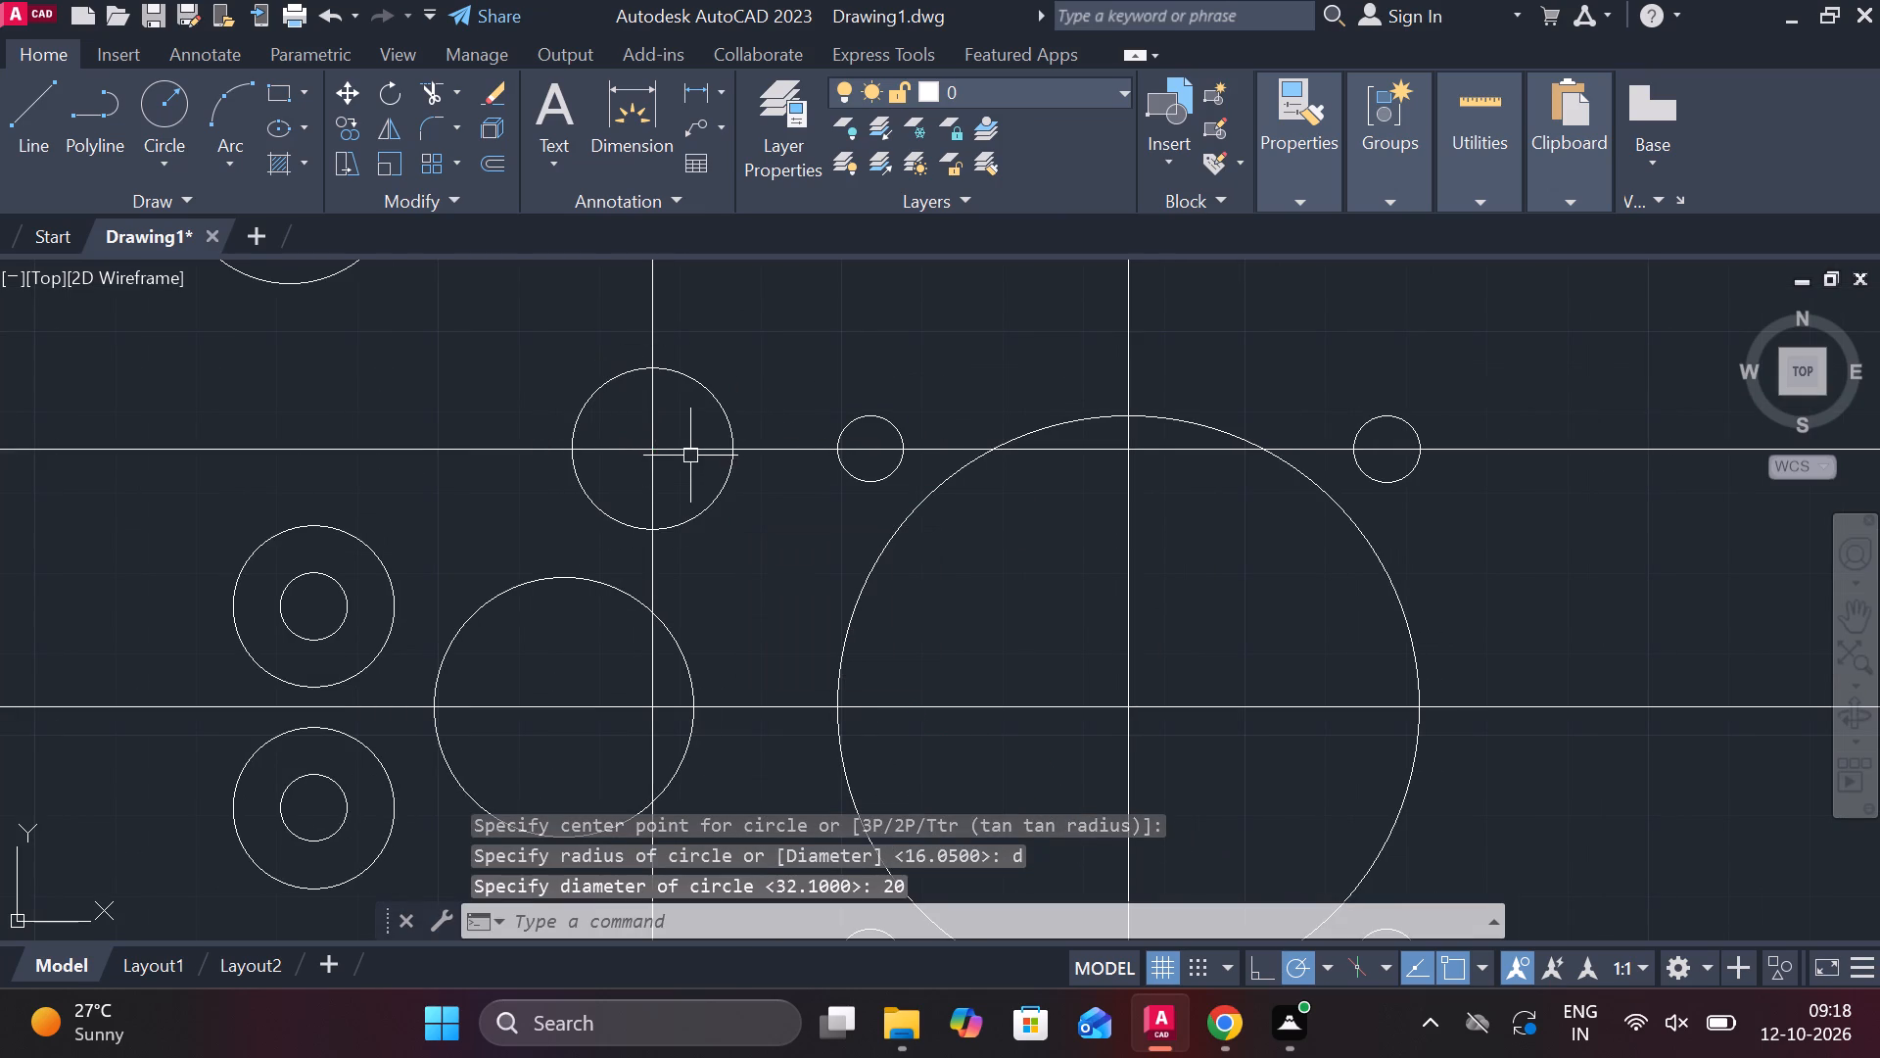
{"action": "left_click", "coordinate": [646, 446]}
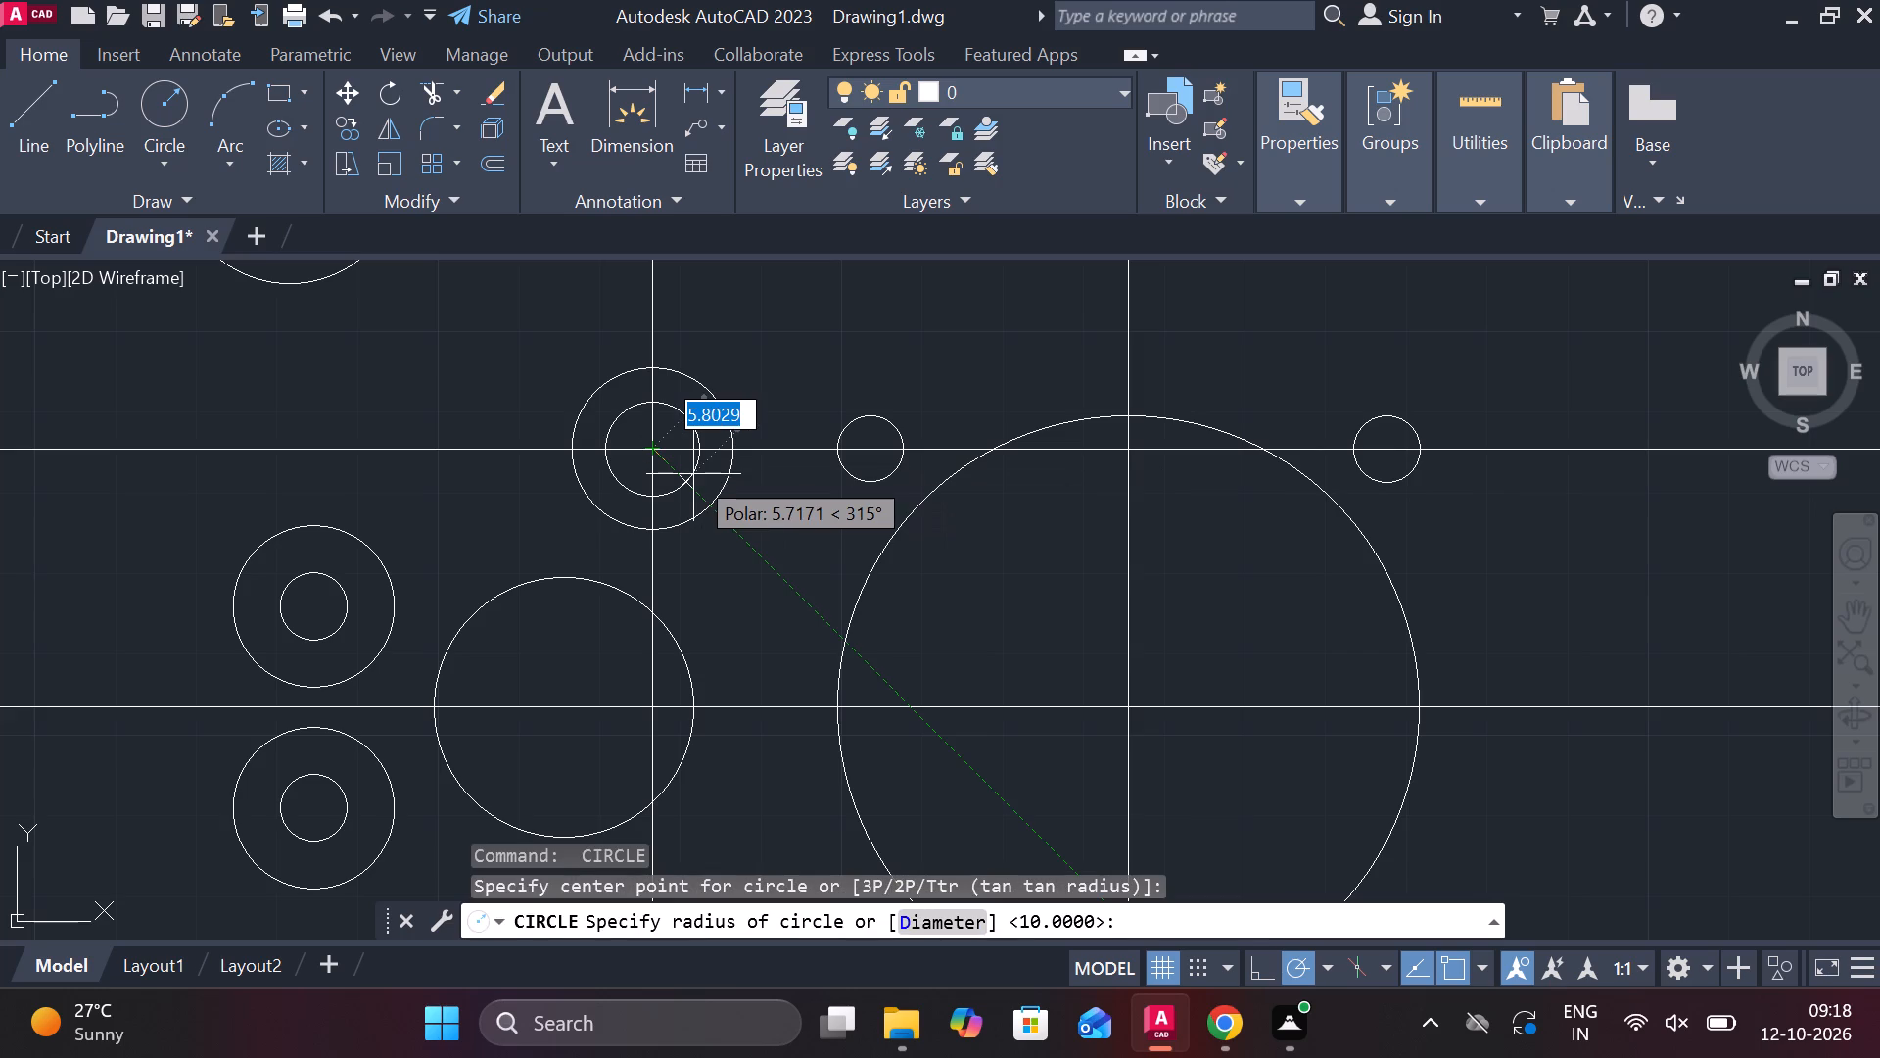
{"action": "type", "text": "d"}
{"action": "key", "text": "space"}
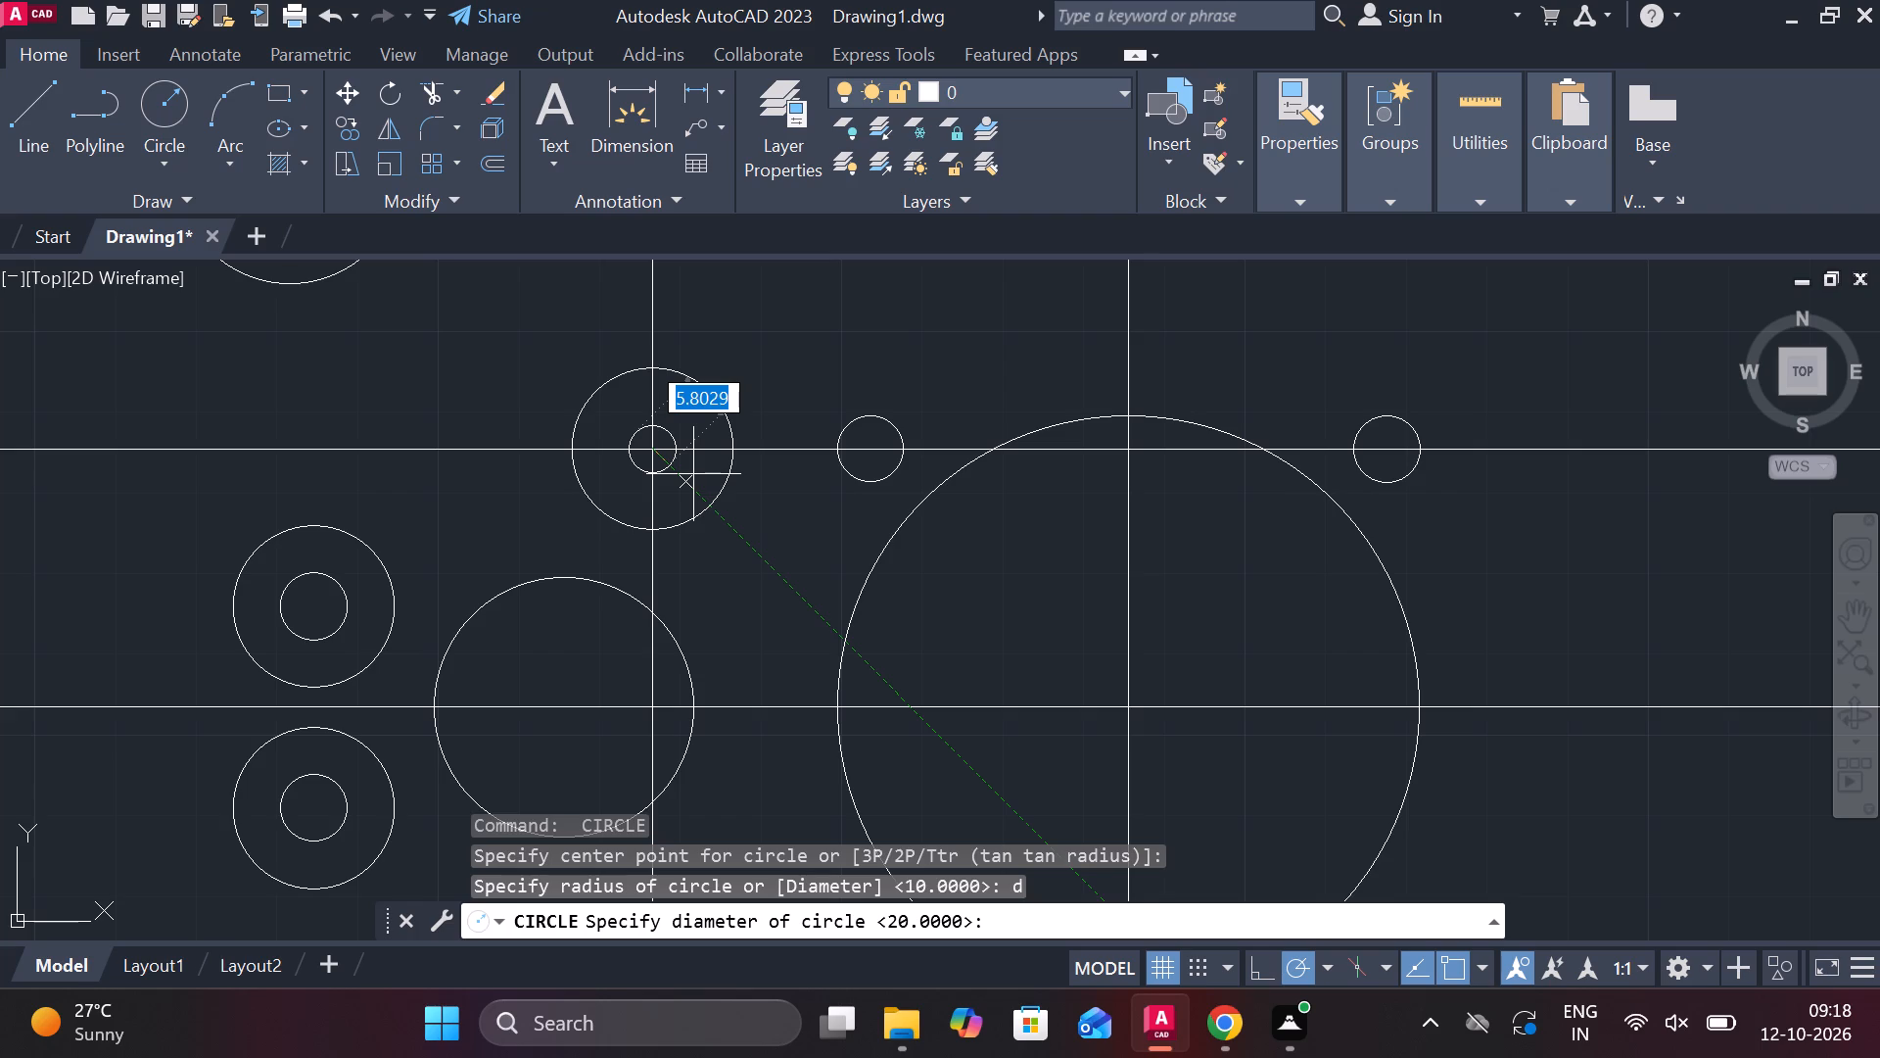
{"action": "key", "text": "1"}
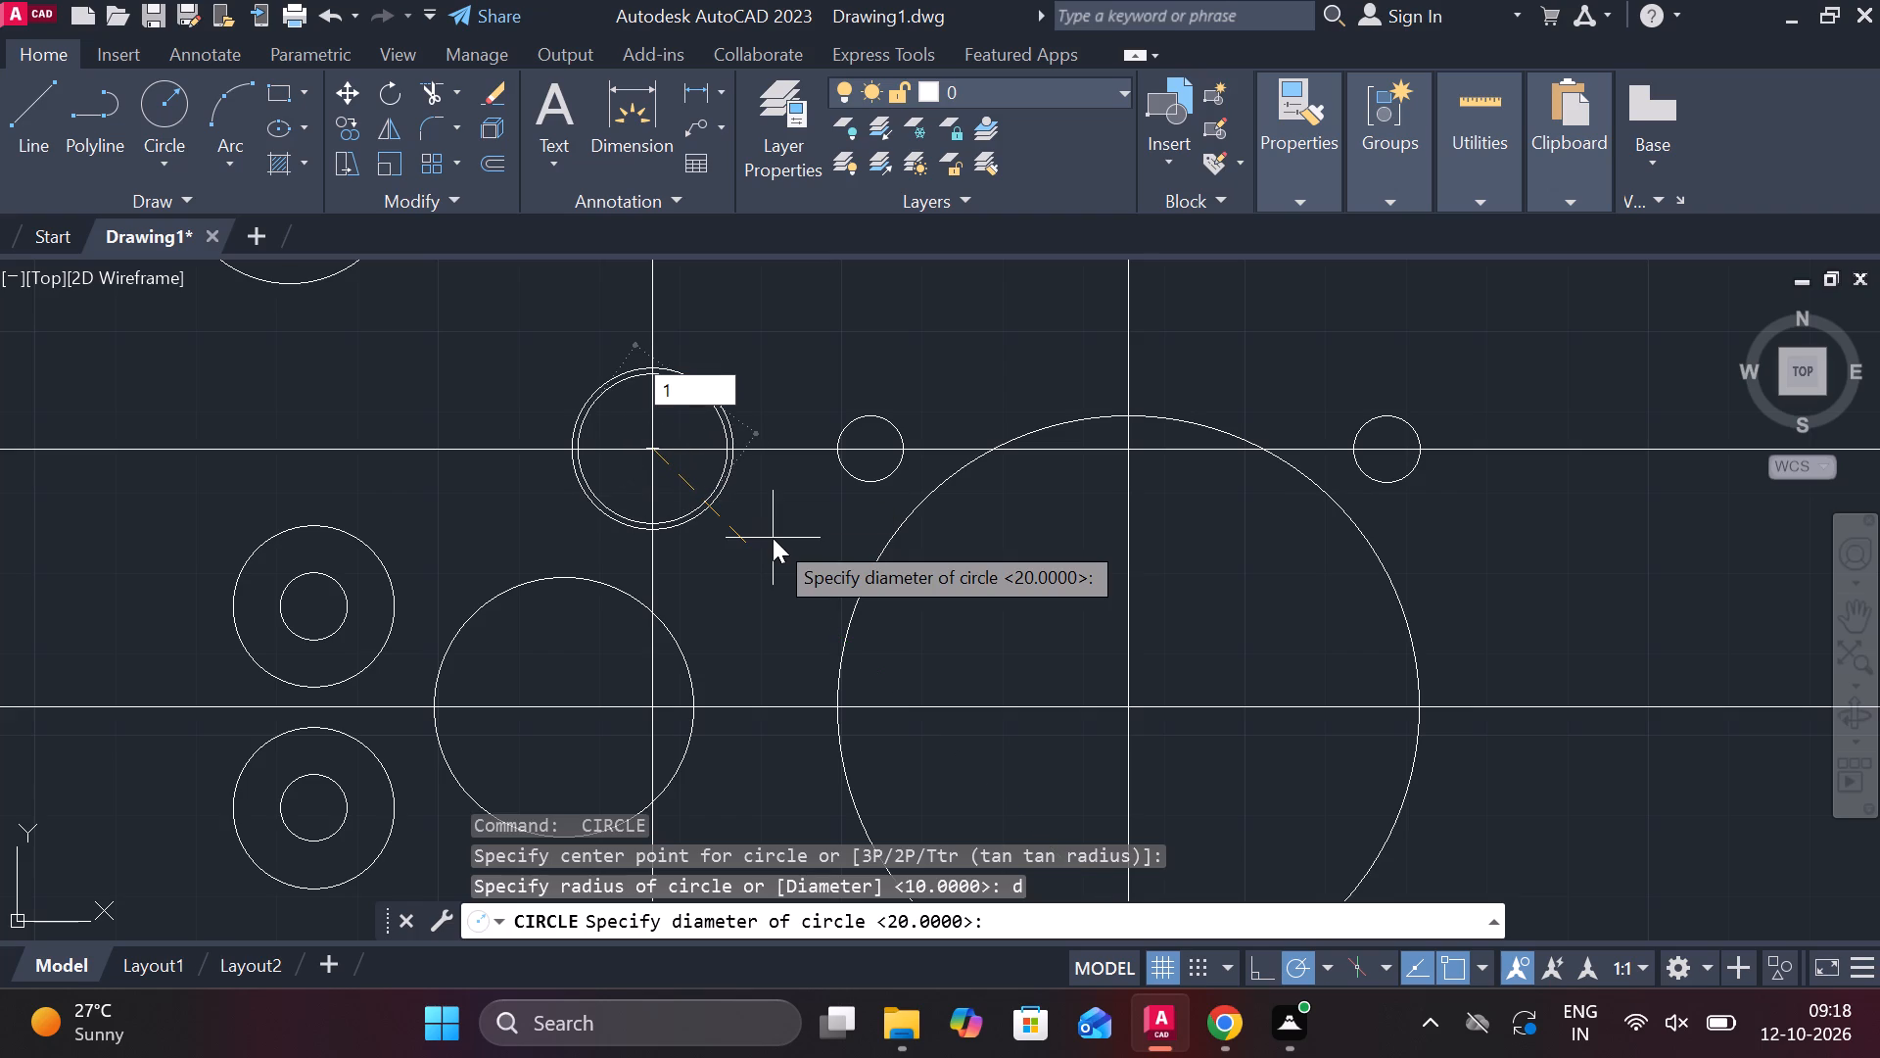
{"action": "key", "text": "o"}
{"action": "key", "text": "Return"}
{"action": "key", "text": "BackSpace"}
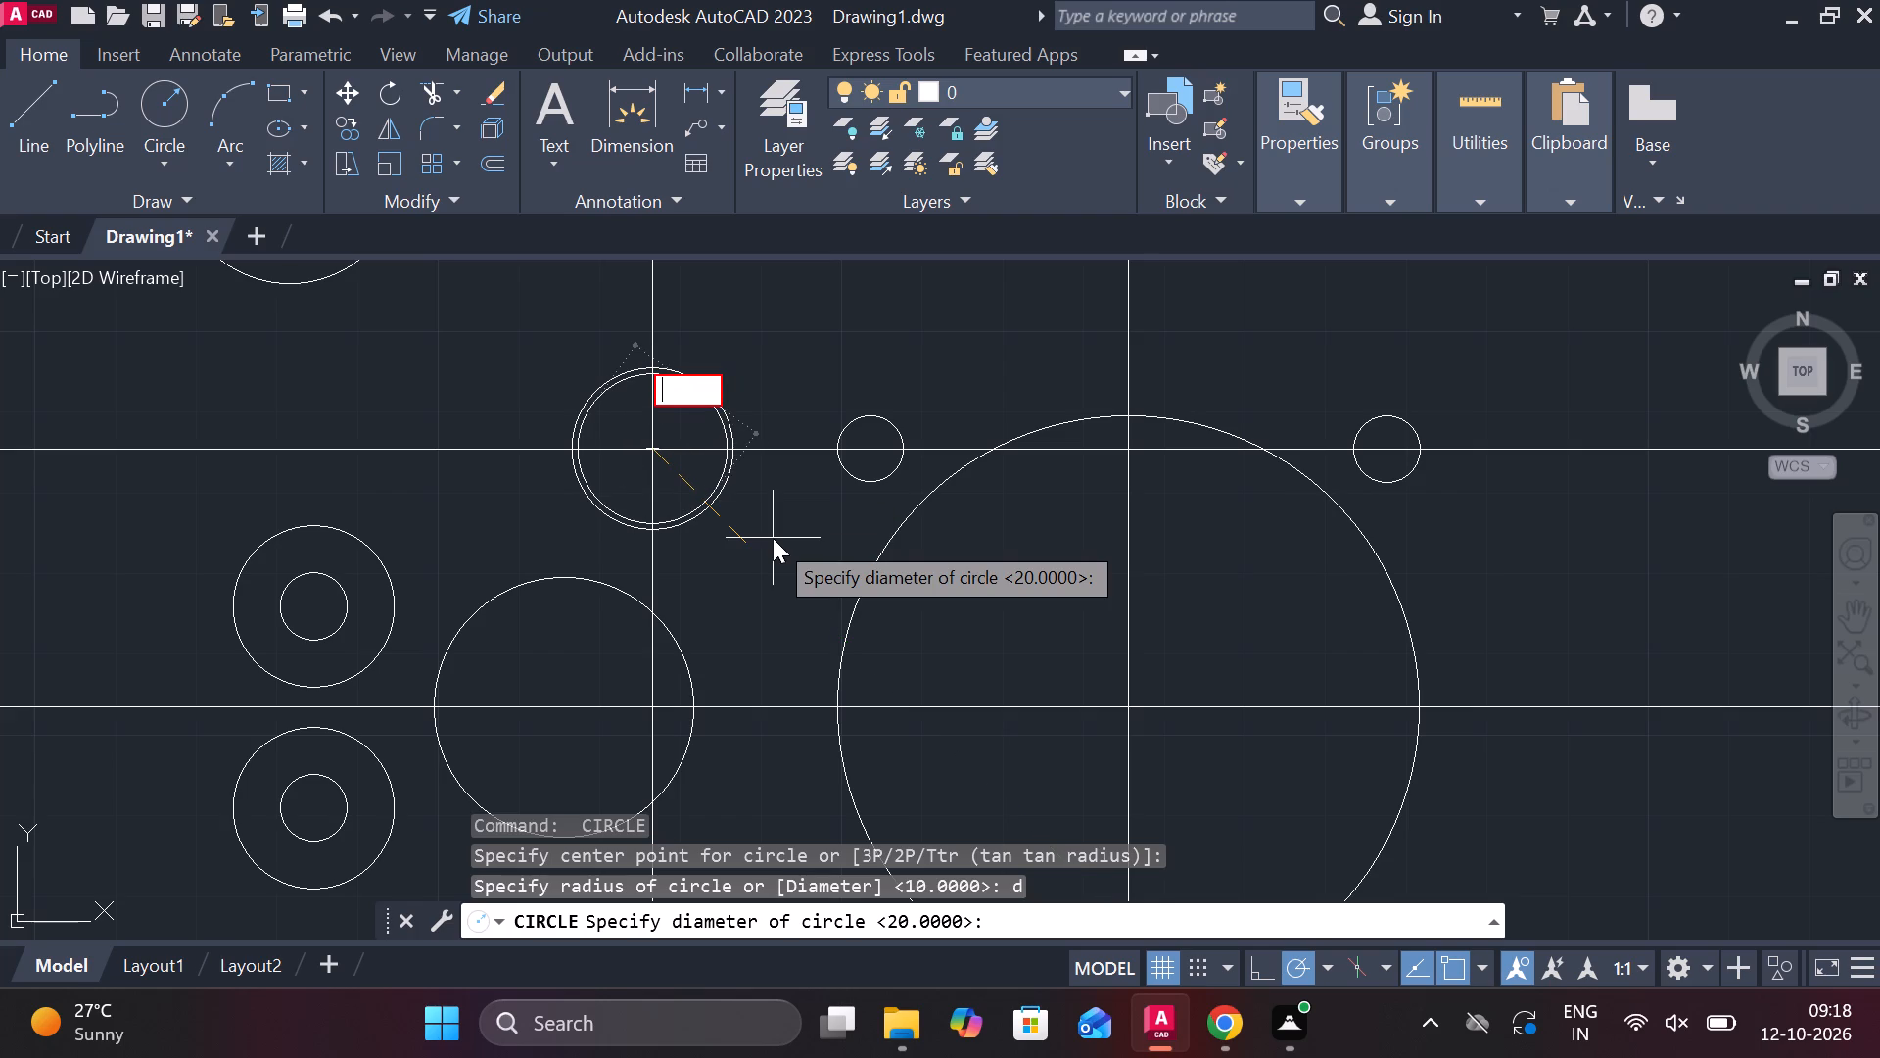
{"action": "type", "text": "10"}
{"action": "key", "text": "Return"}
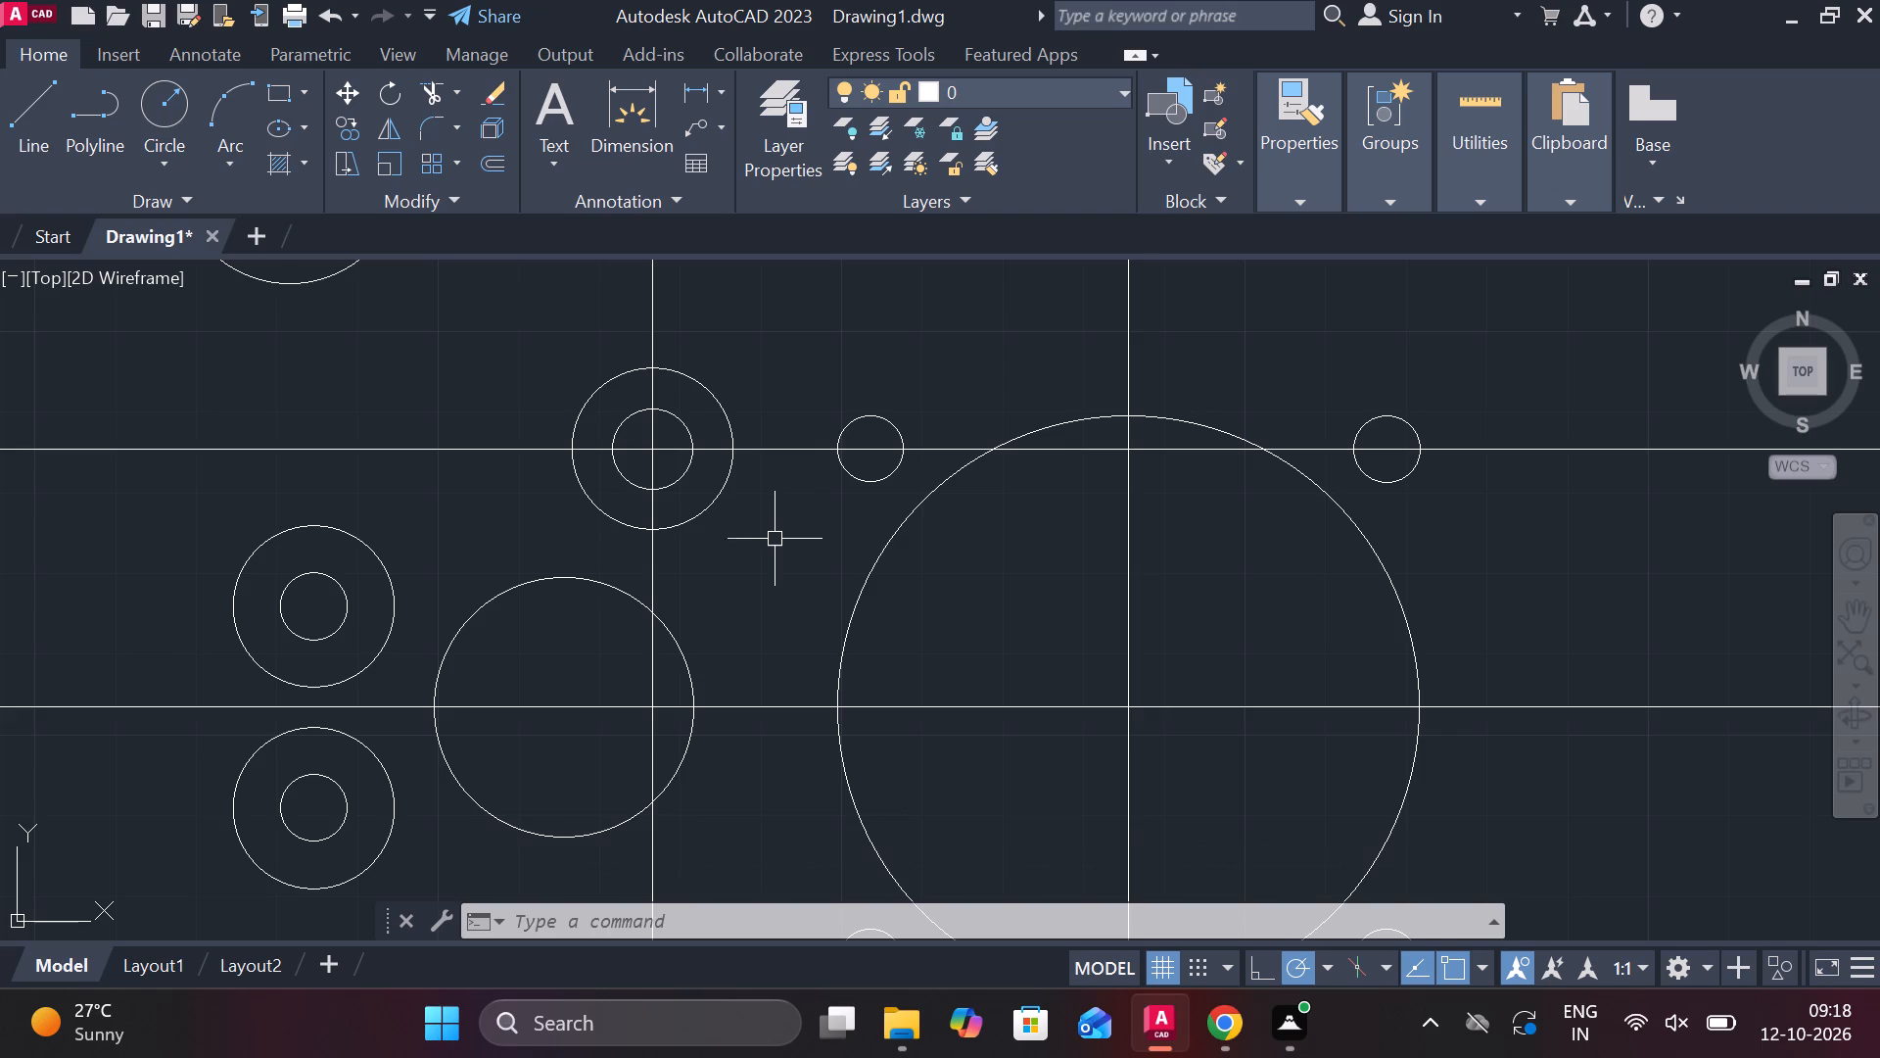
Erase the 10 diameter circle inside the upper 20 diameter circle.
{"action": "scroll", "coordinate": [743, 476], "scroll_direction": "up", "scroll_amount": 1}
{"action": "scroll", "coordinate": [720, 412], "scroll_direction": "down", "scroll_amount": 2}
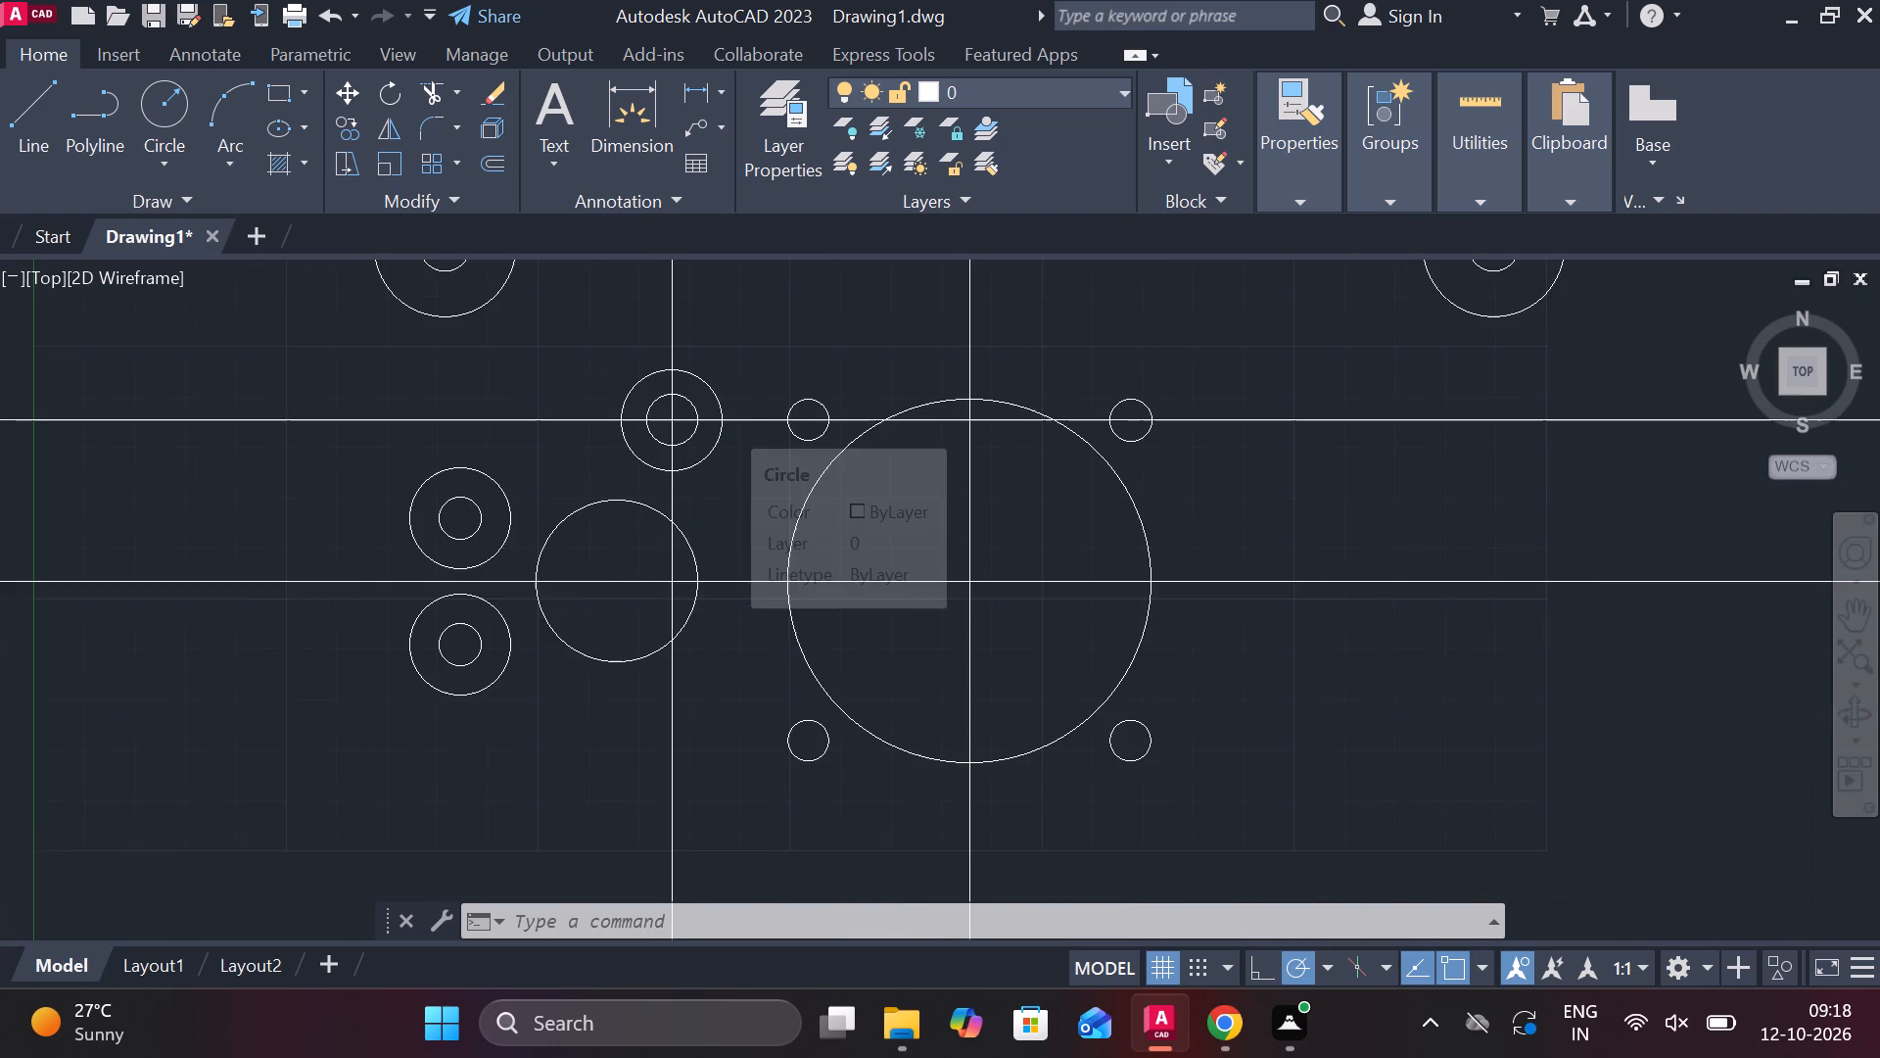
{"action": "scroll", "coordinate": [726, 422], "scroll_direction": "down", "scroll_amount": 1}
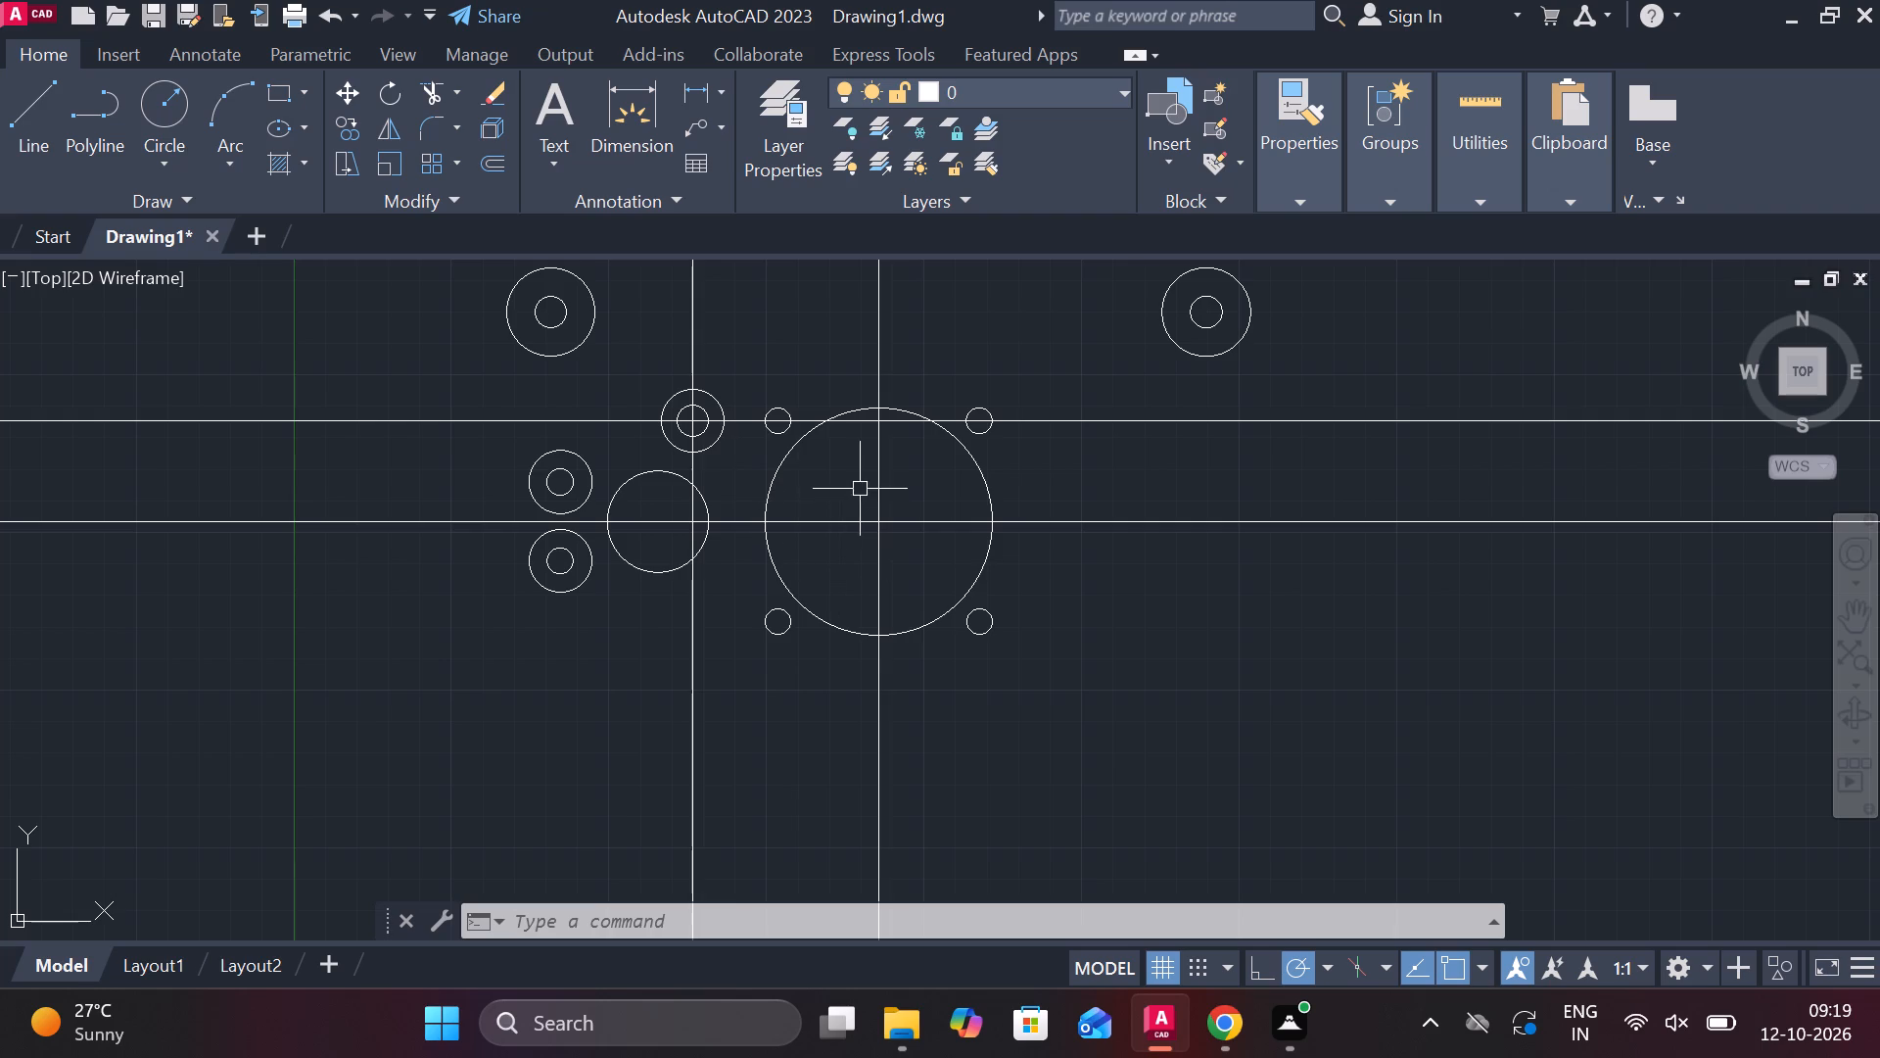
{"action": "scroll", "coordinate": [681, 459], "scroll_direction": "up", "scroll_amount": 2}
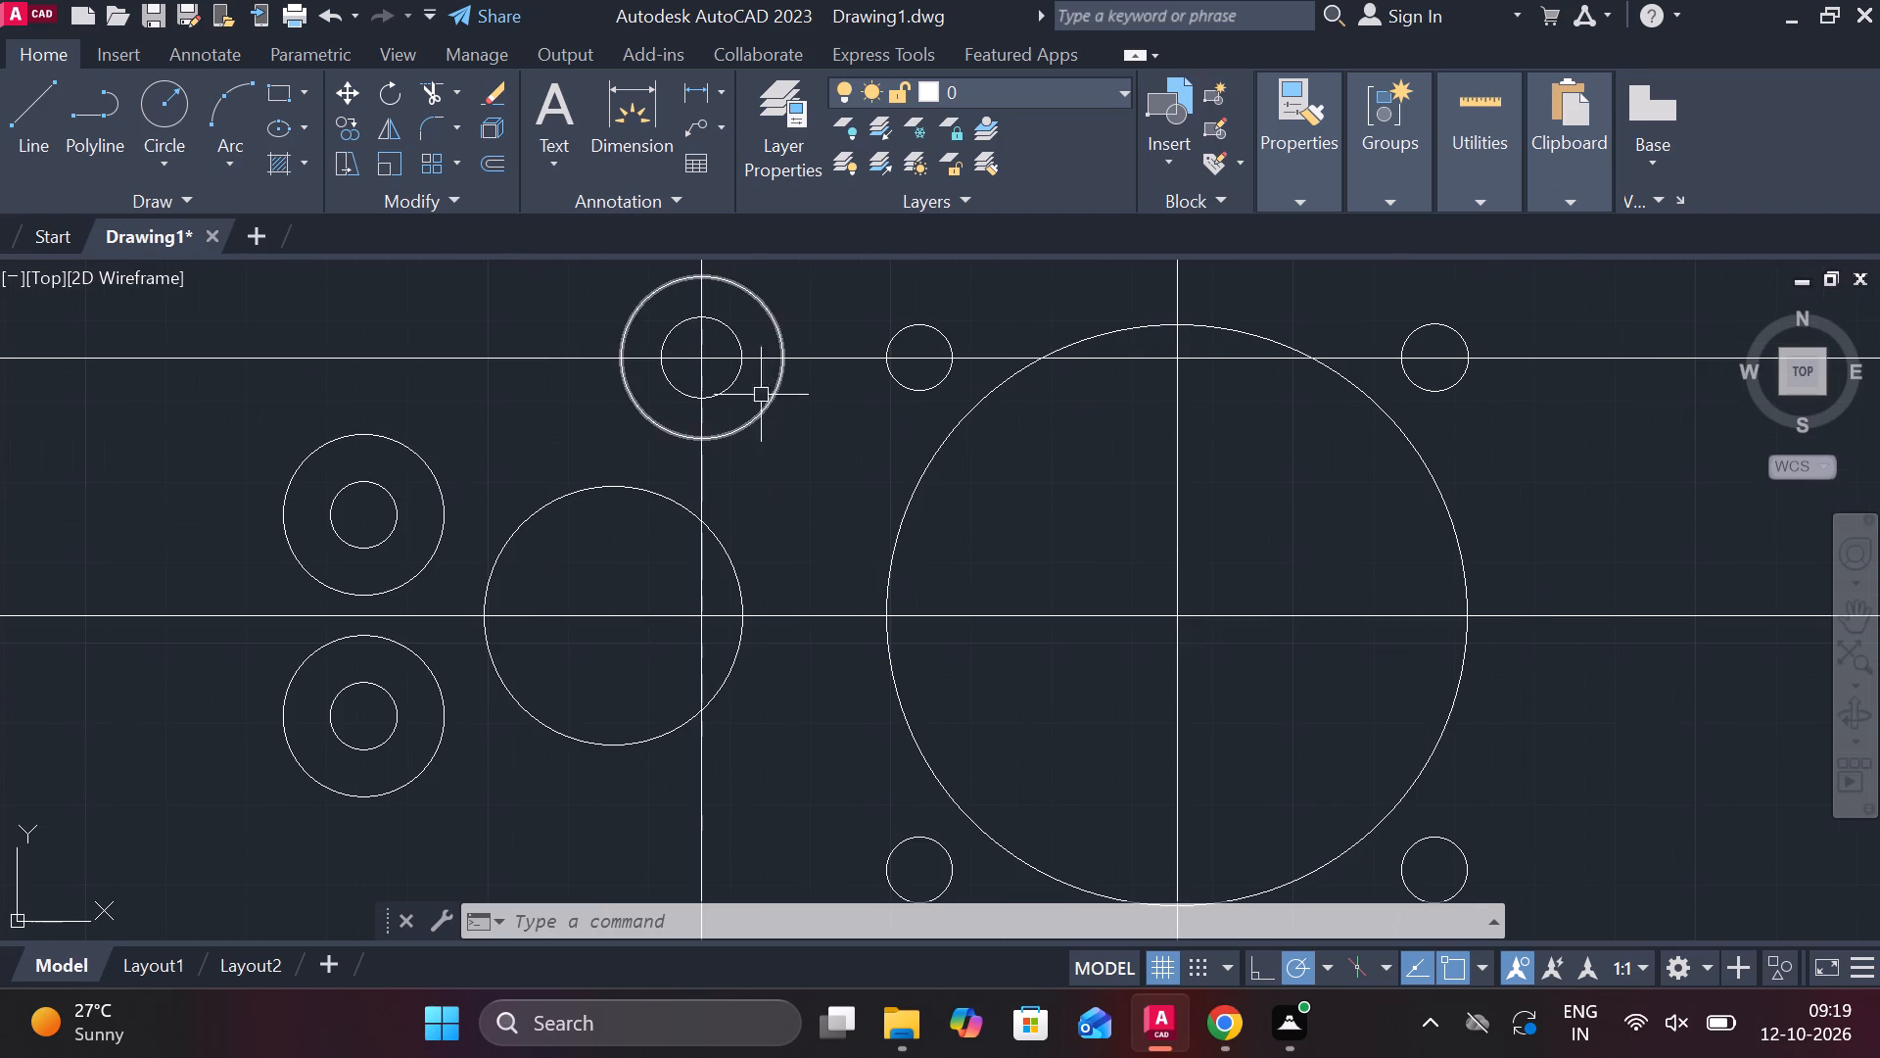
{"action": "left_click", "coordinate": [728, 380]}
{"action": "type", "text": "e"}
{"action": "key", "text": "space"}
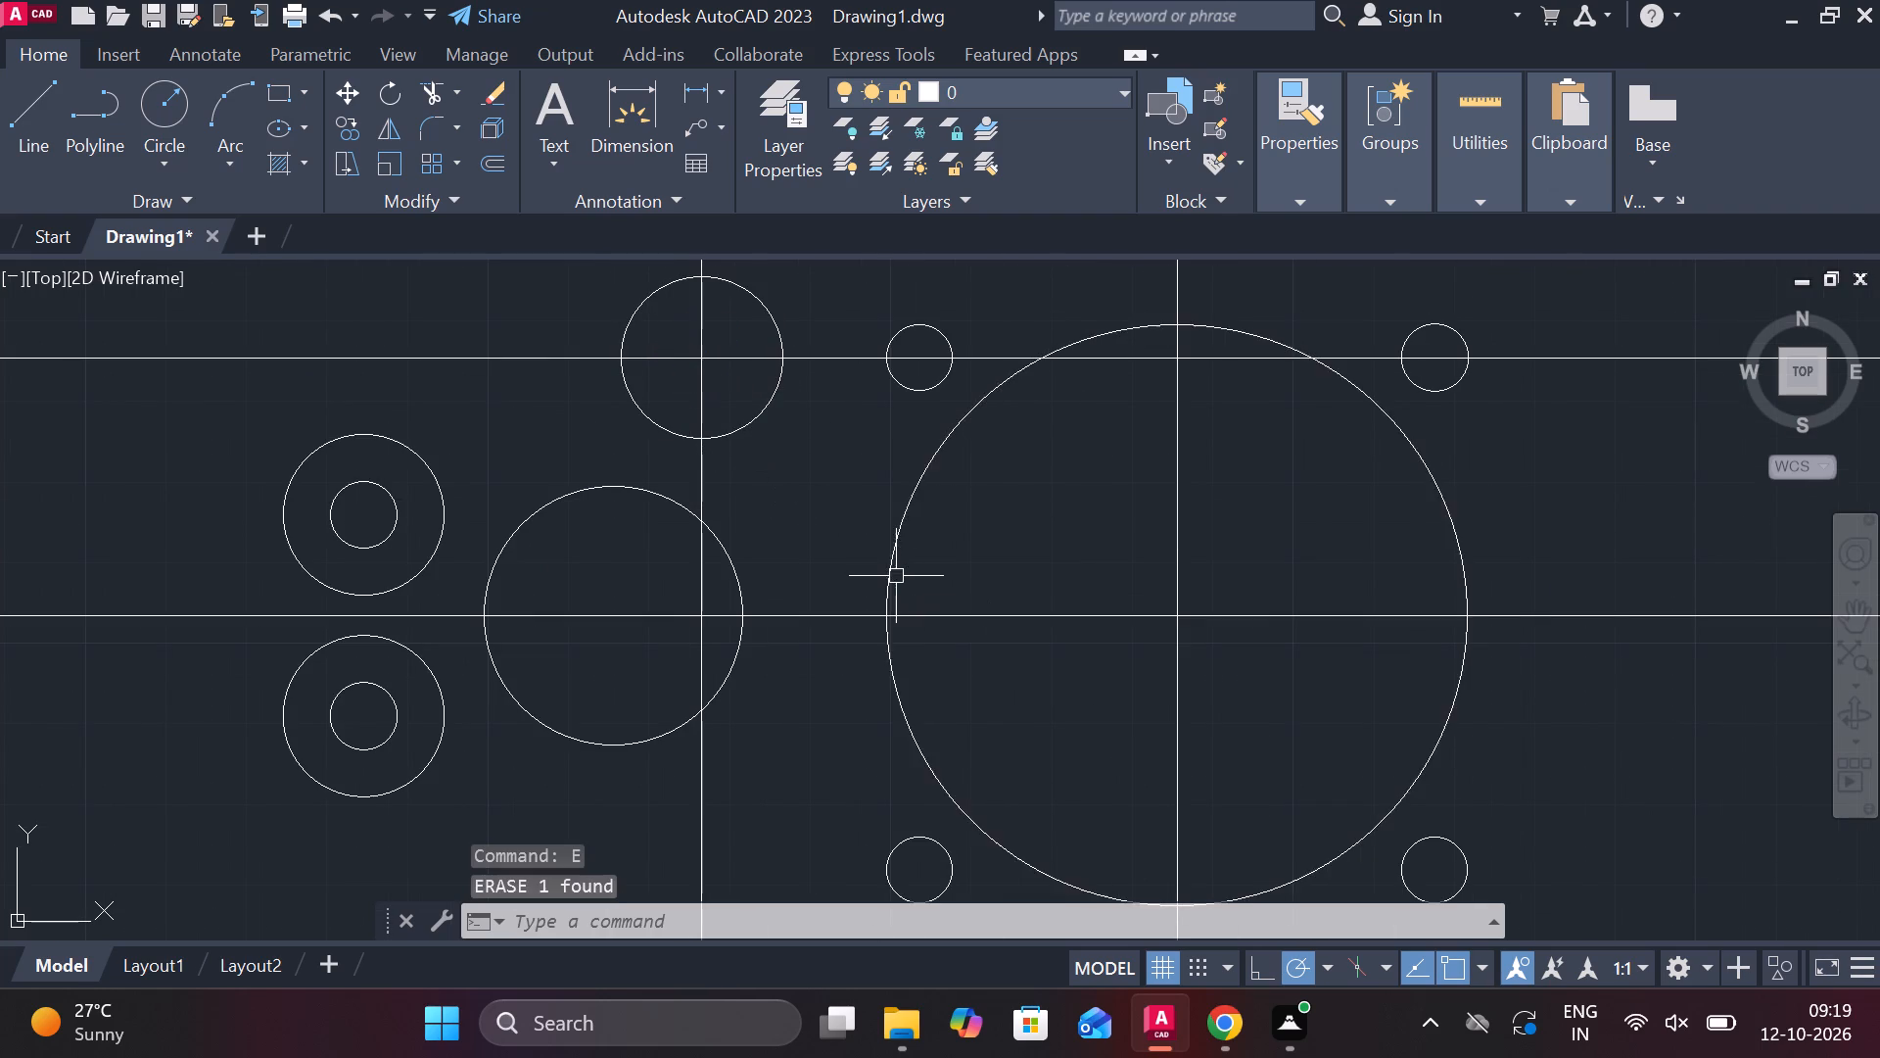
Draw a concentric circle of diameter 8.3 at the centre of the upper 20 diameter circle.
{"action": "type", "text": "c"}
{"action": "key", "text": "space"}
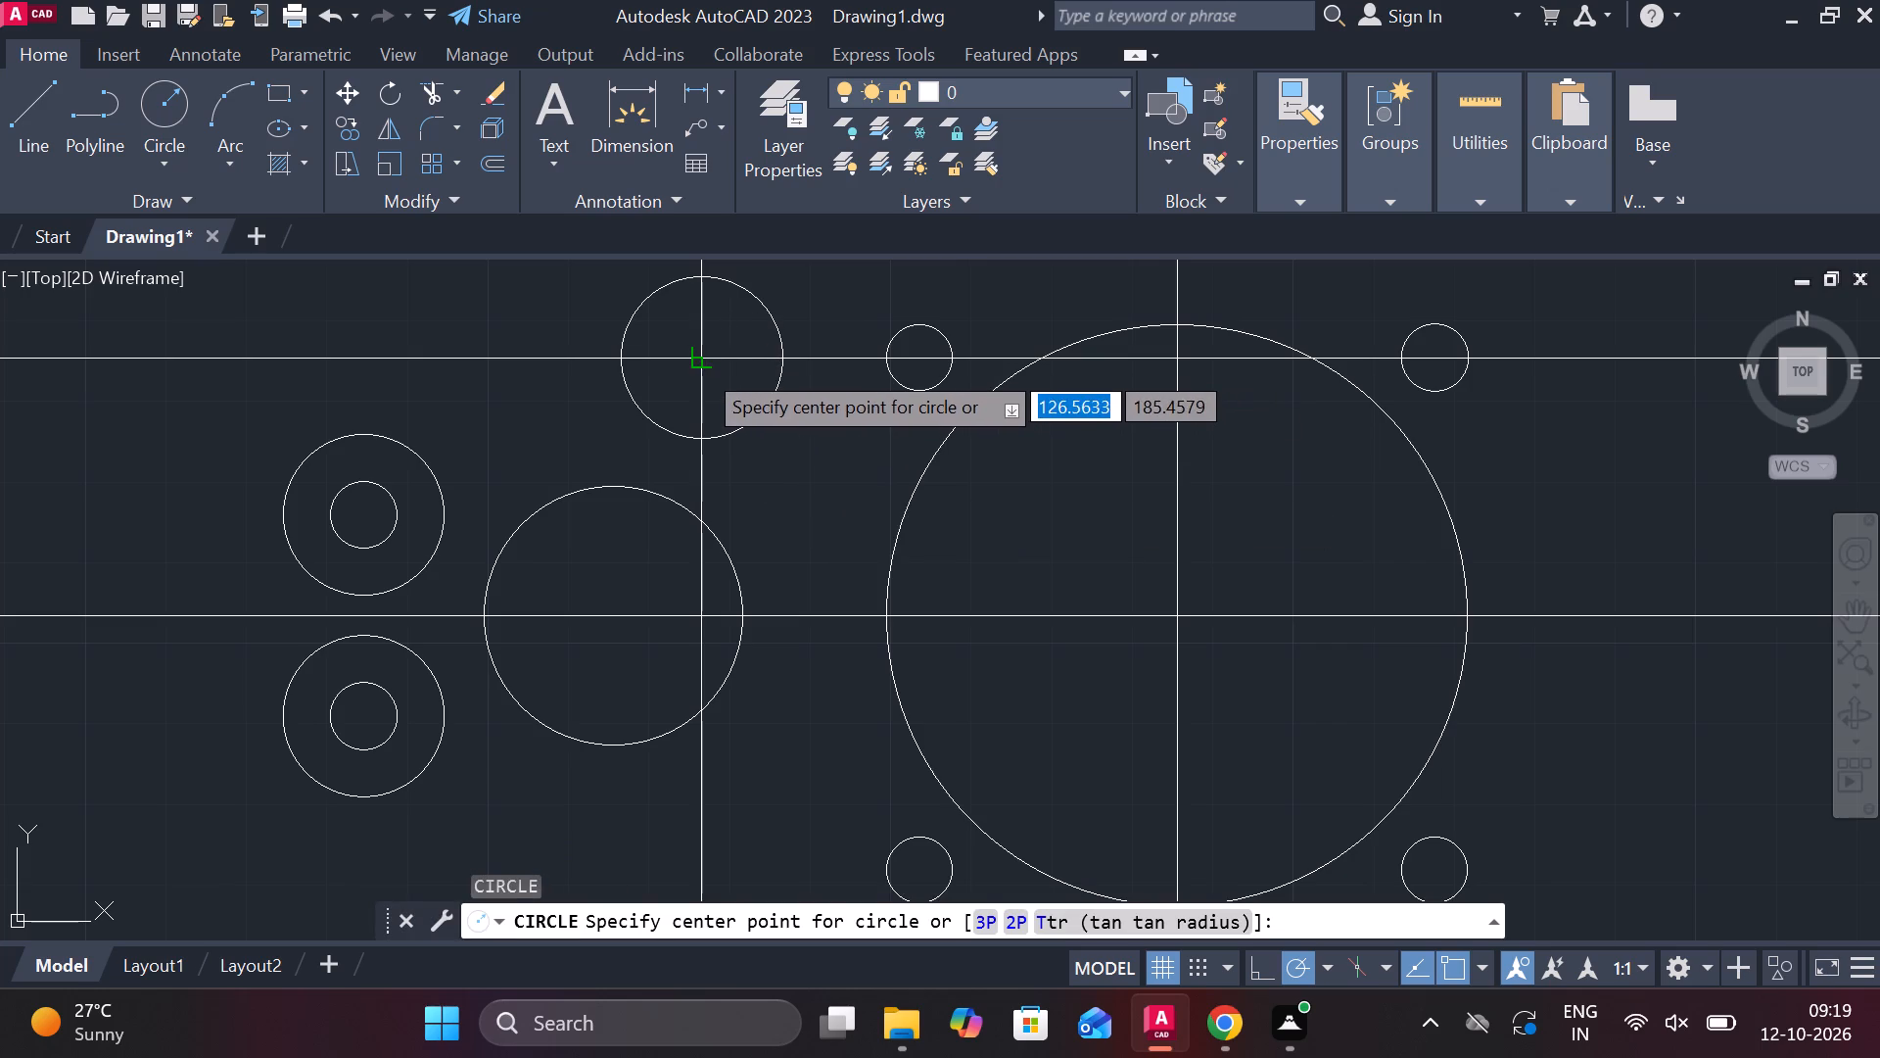
{"action": "left_click", "coordinate": [701, 367]}
{"action": "type", "text": "d"}
{"action": "key", "text": "space"}
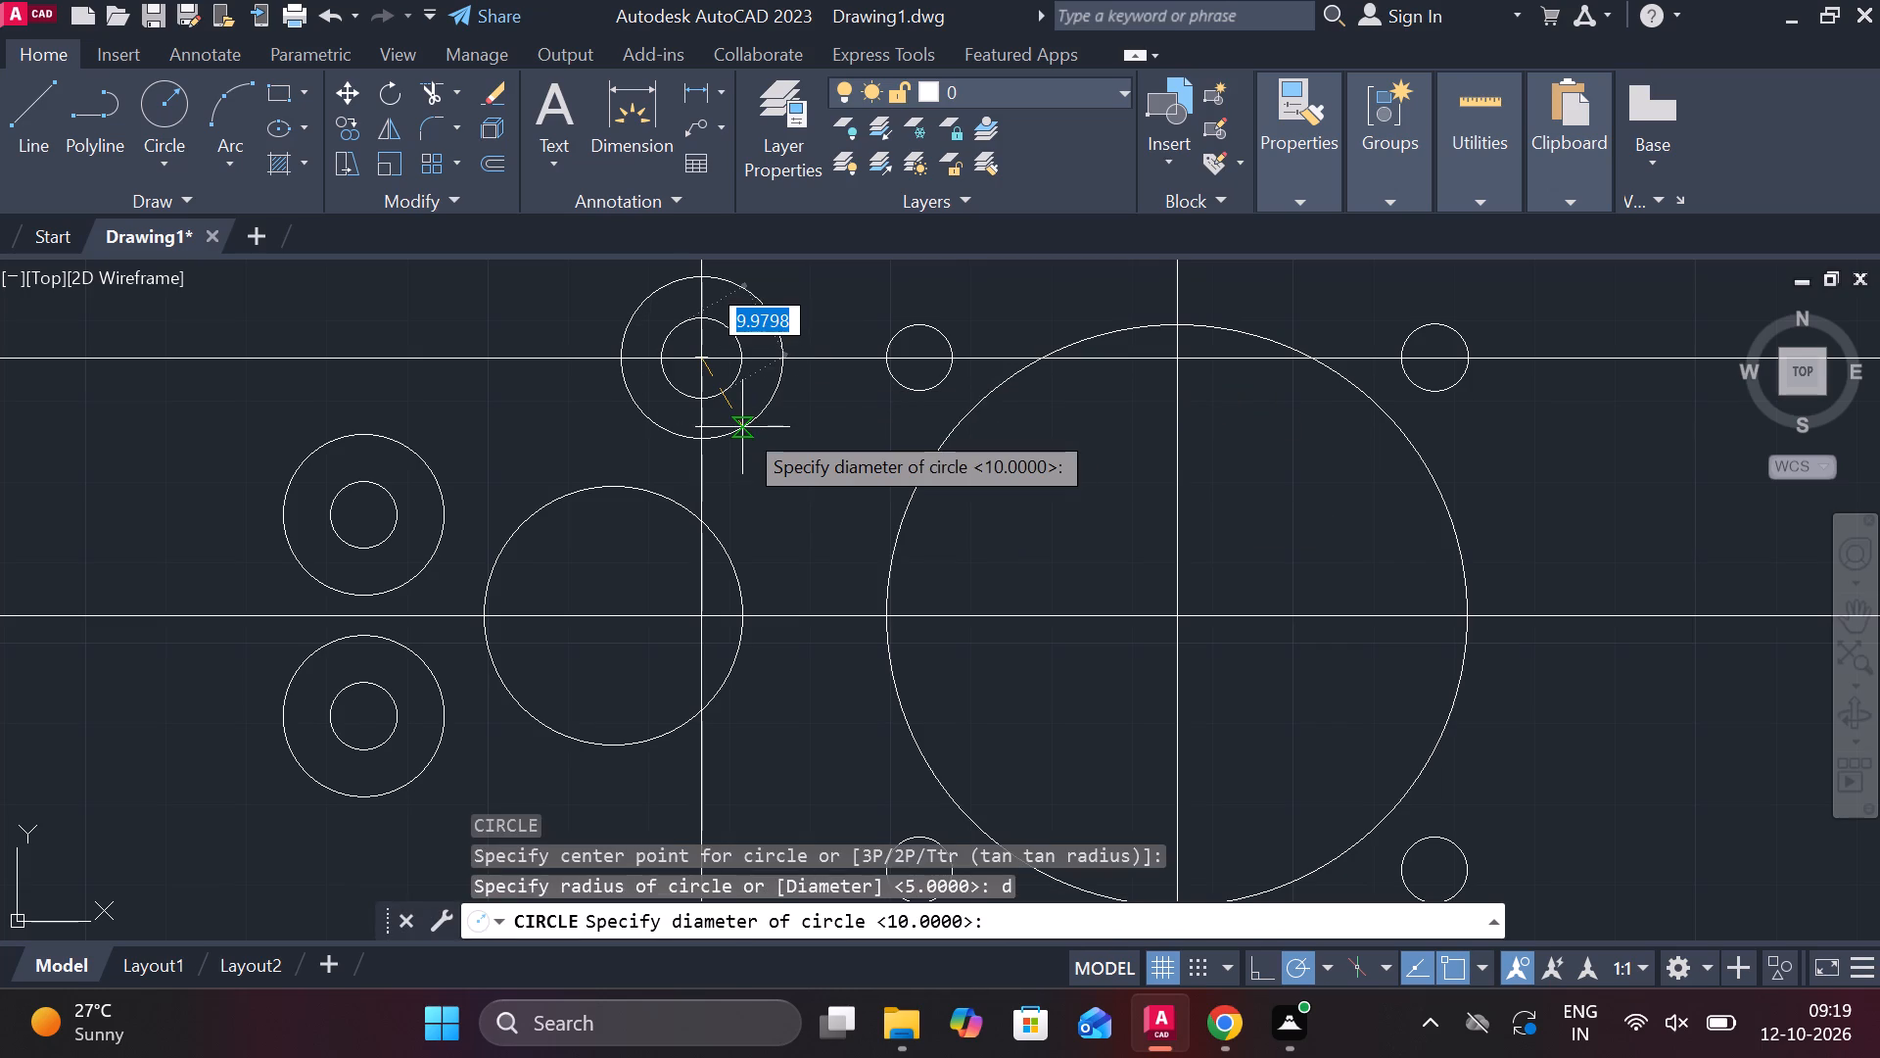
{"action": "type", "text": "8."}
{"action": "key", "text": "3"}
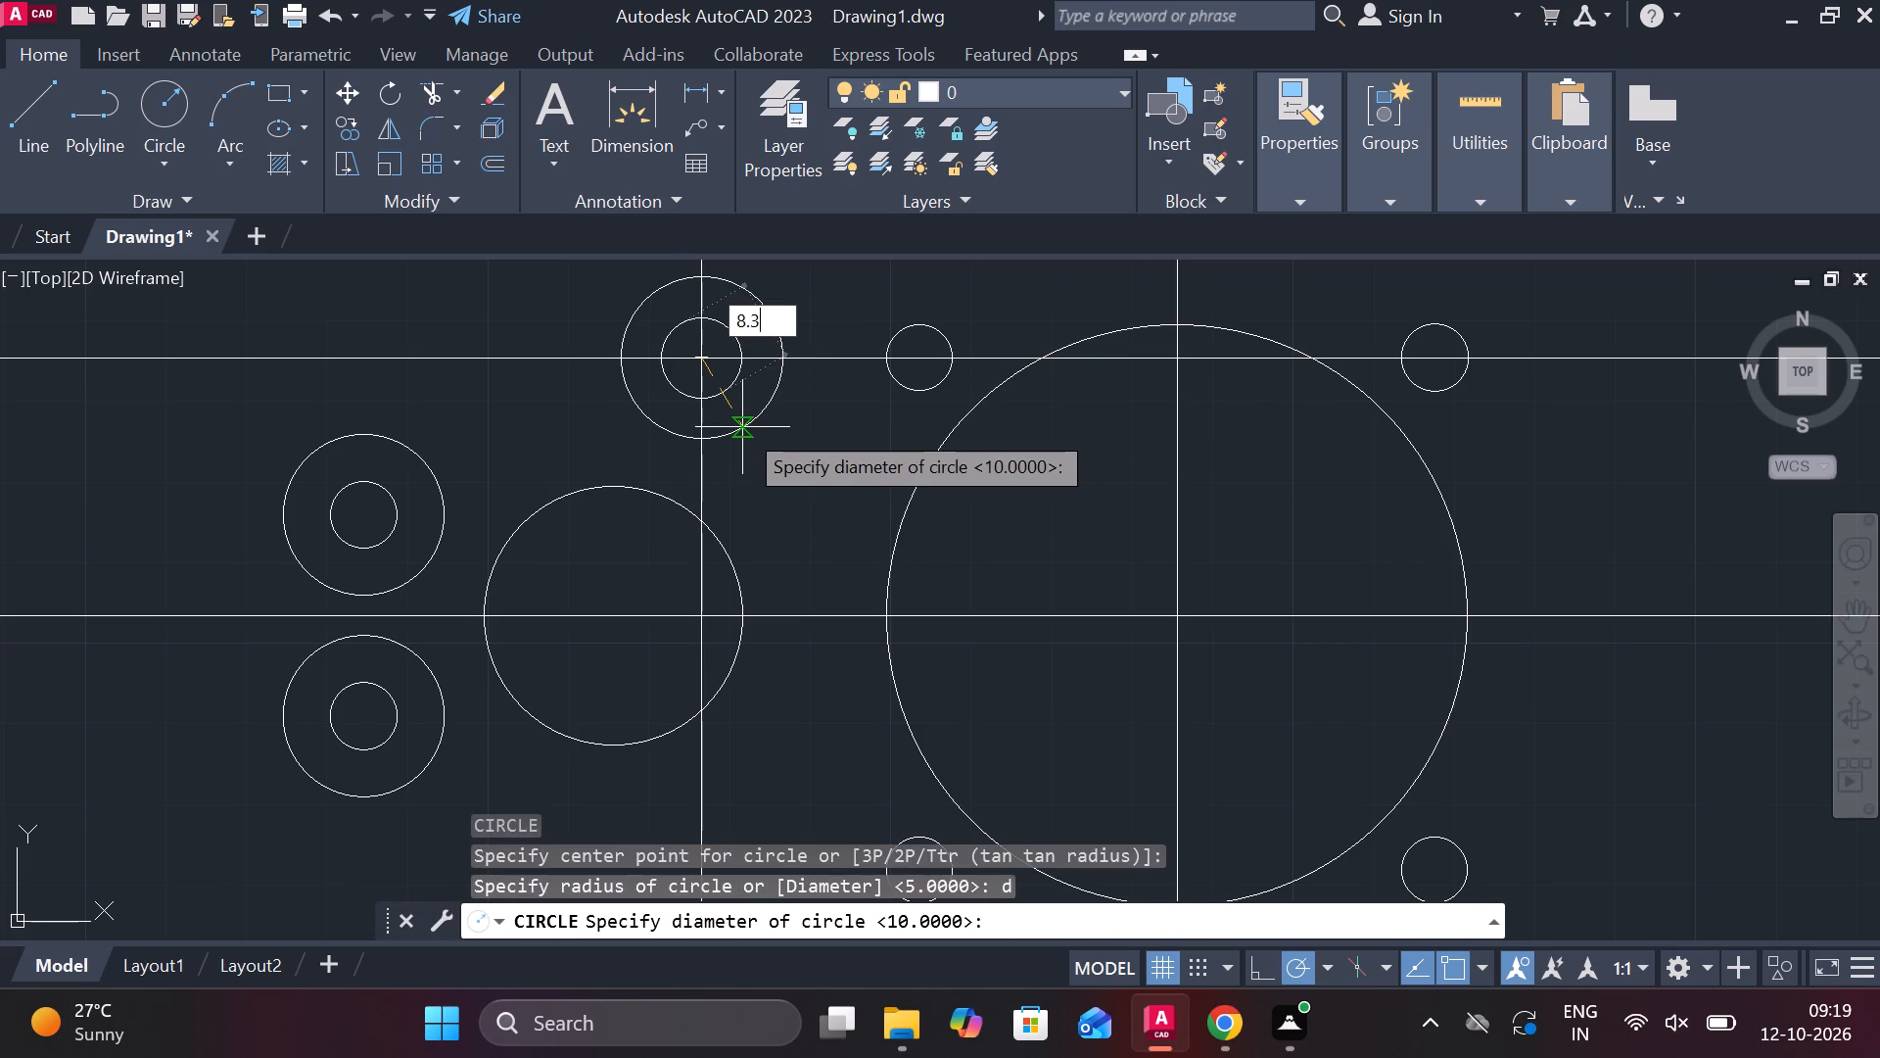
{"action": "key", "text": "Return"}
Mirror the upper horizontal offset line about the large circle's horizontal centre line, keeping the source line.
{"action": "scroll", "coordinate": [760, 435], "scroll_direction": "down", "scroll_amount": 1}
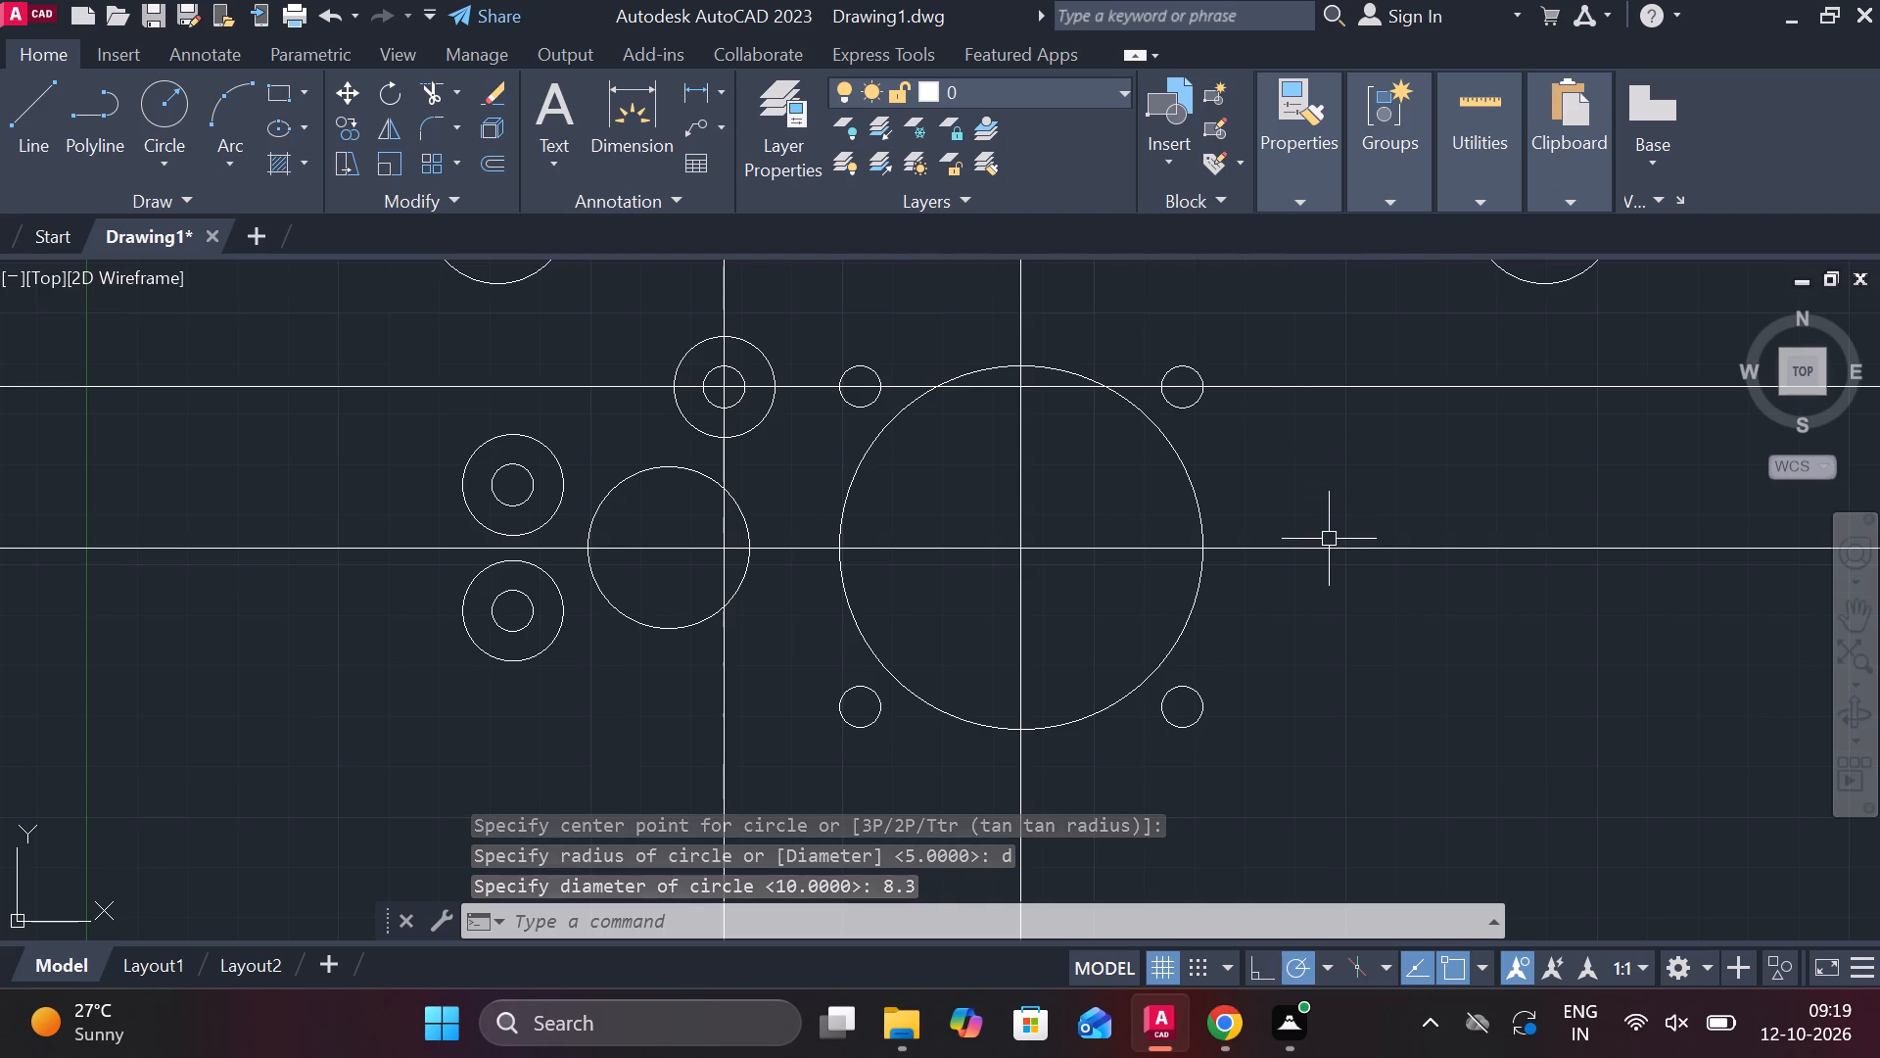
{"action": "left_click", "coordinate": [1254, 387]}
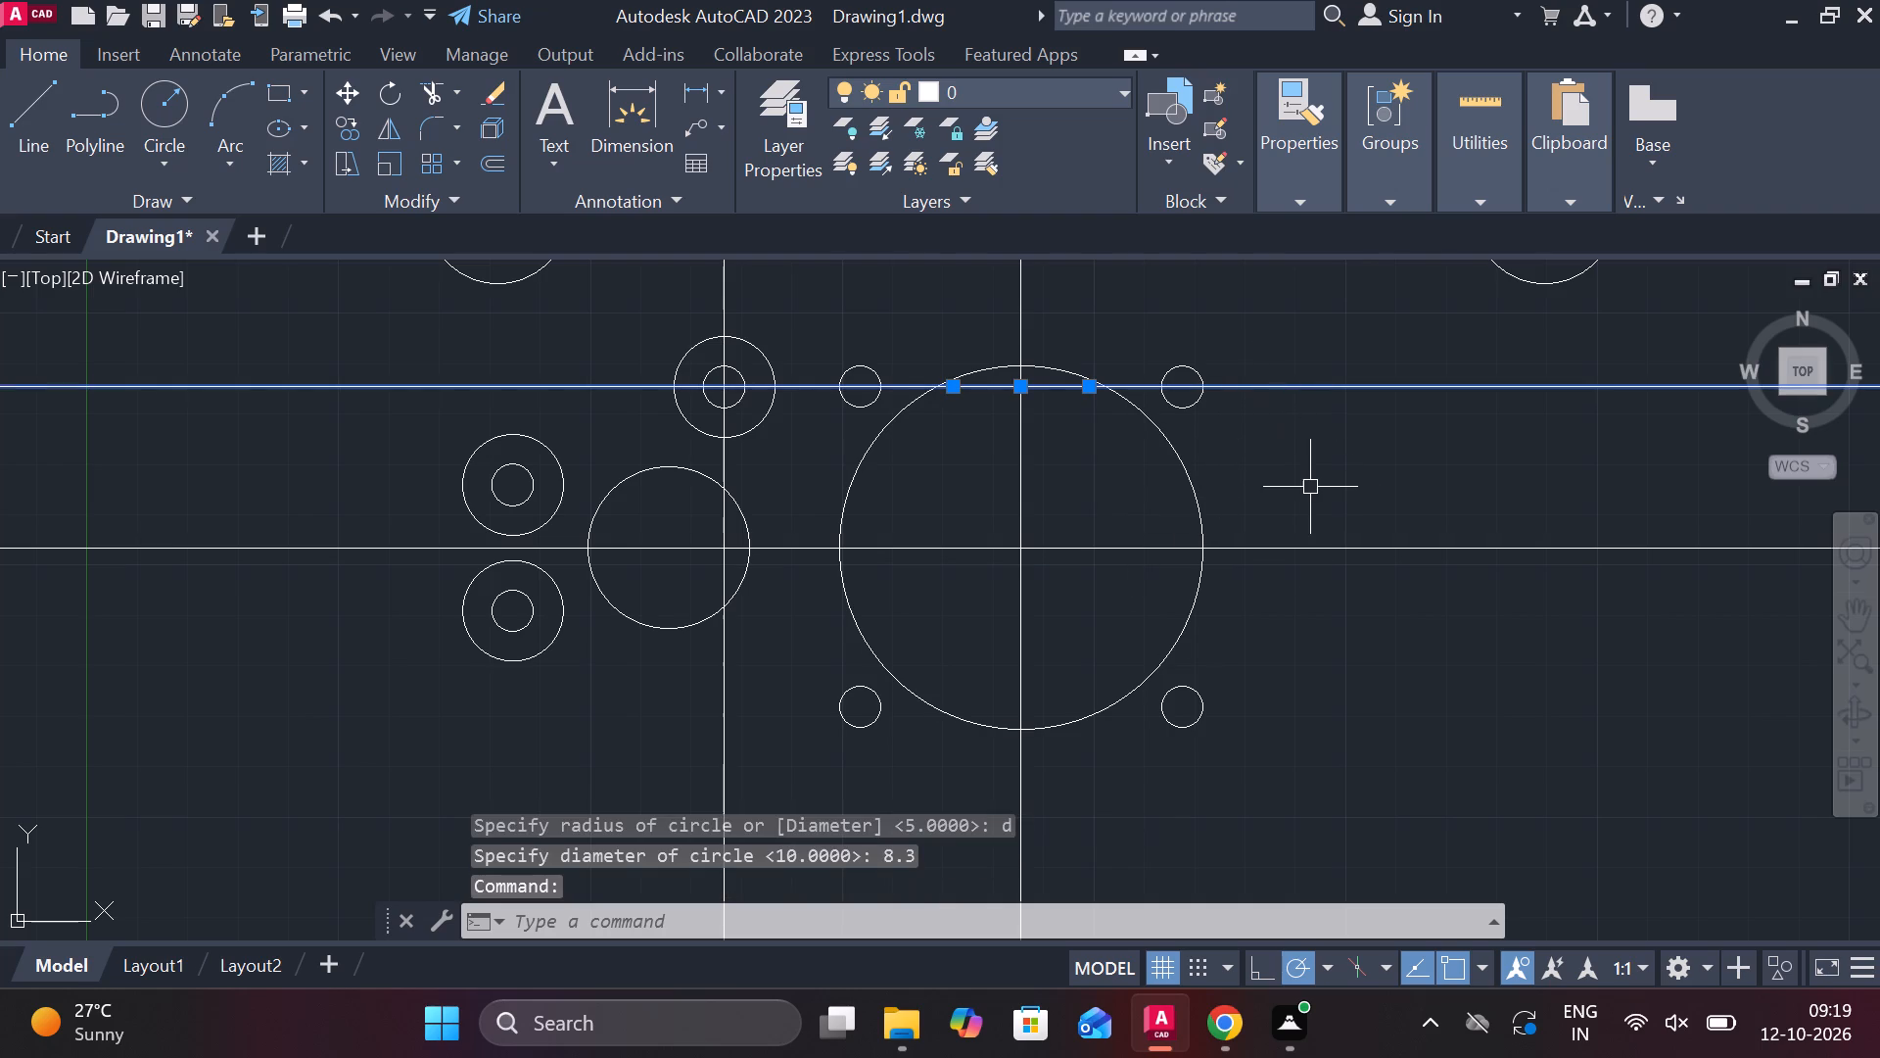
{"action": "type", "text": "mi"}
{"action": "key", "text": "Return"}
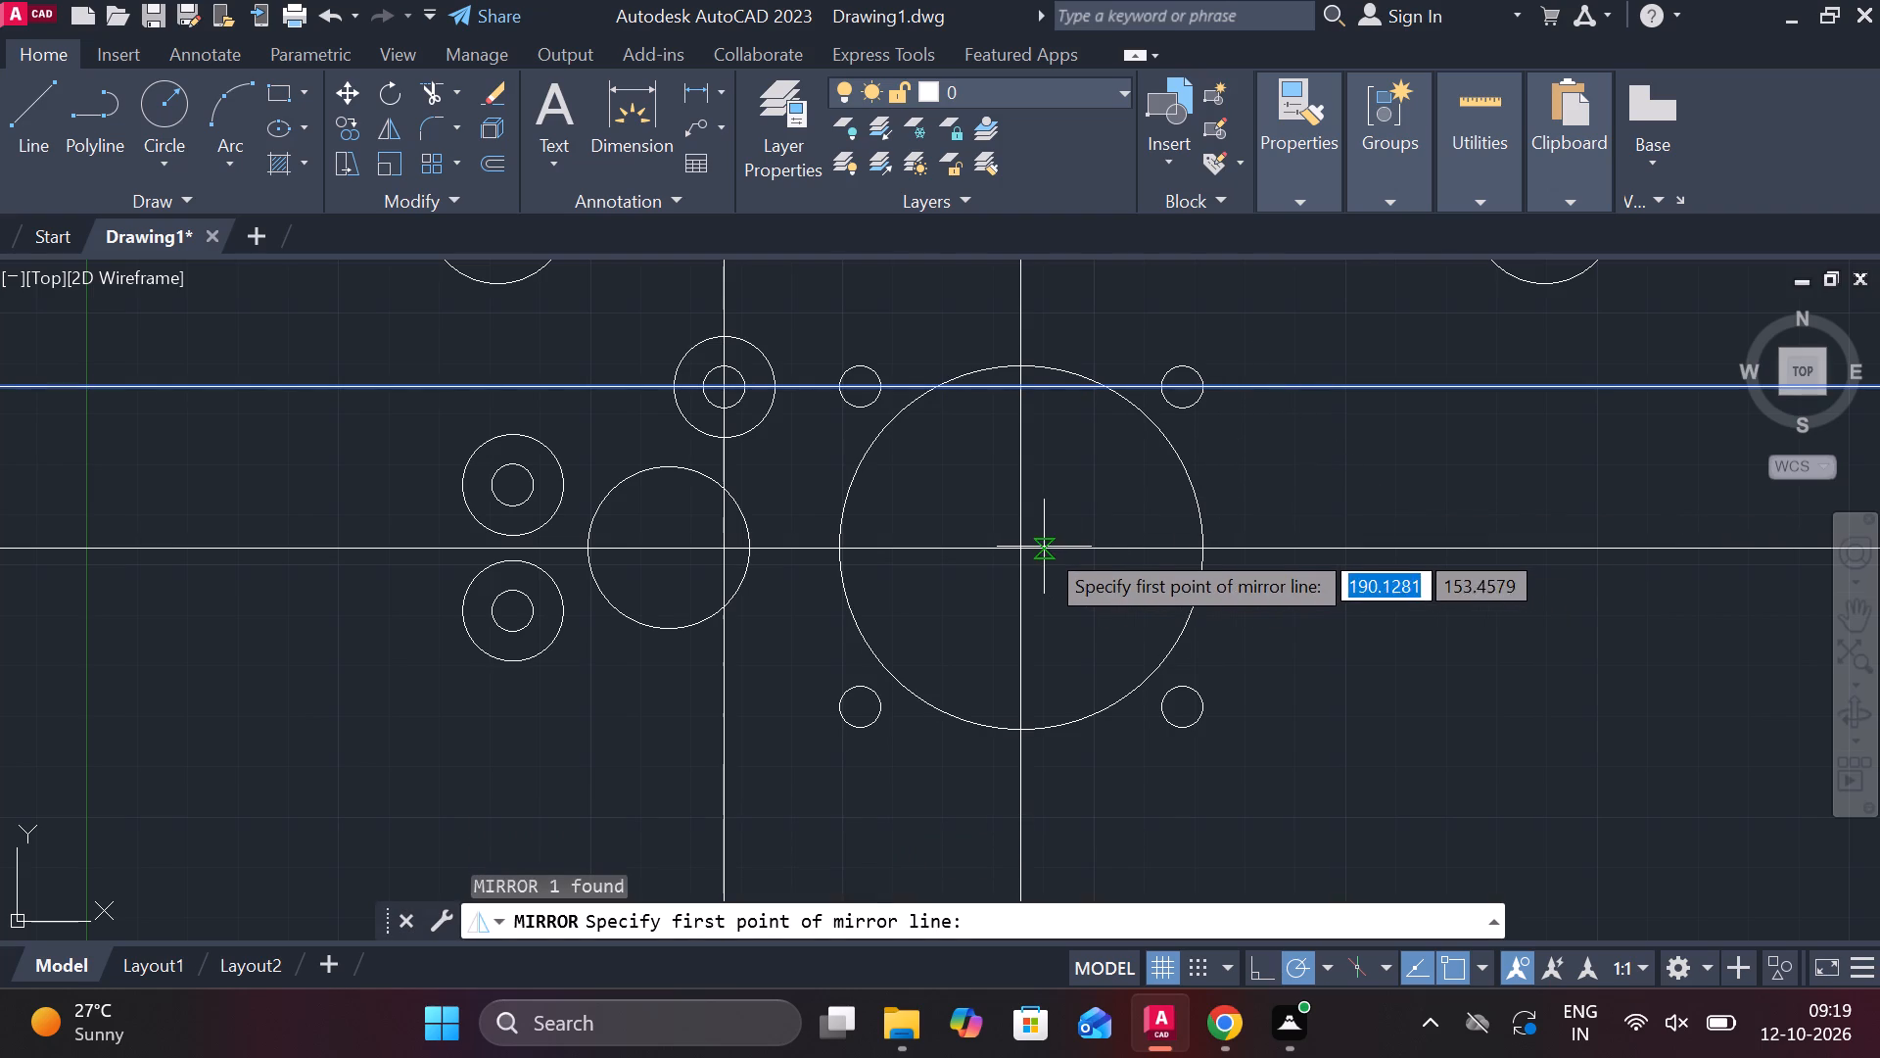
{"action": "left_click", "coordinate": [1018, 543]}
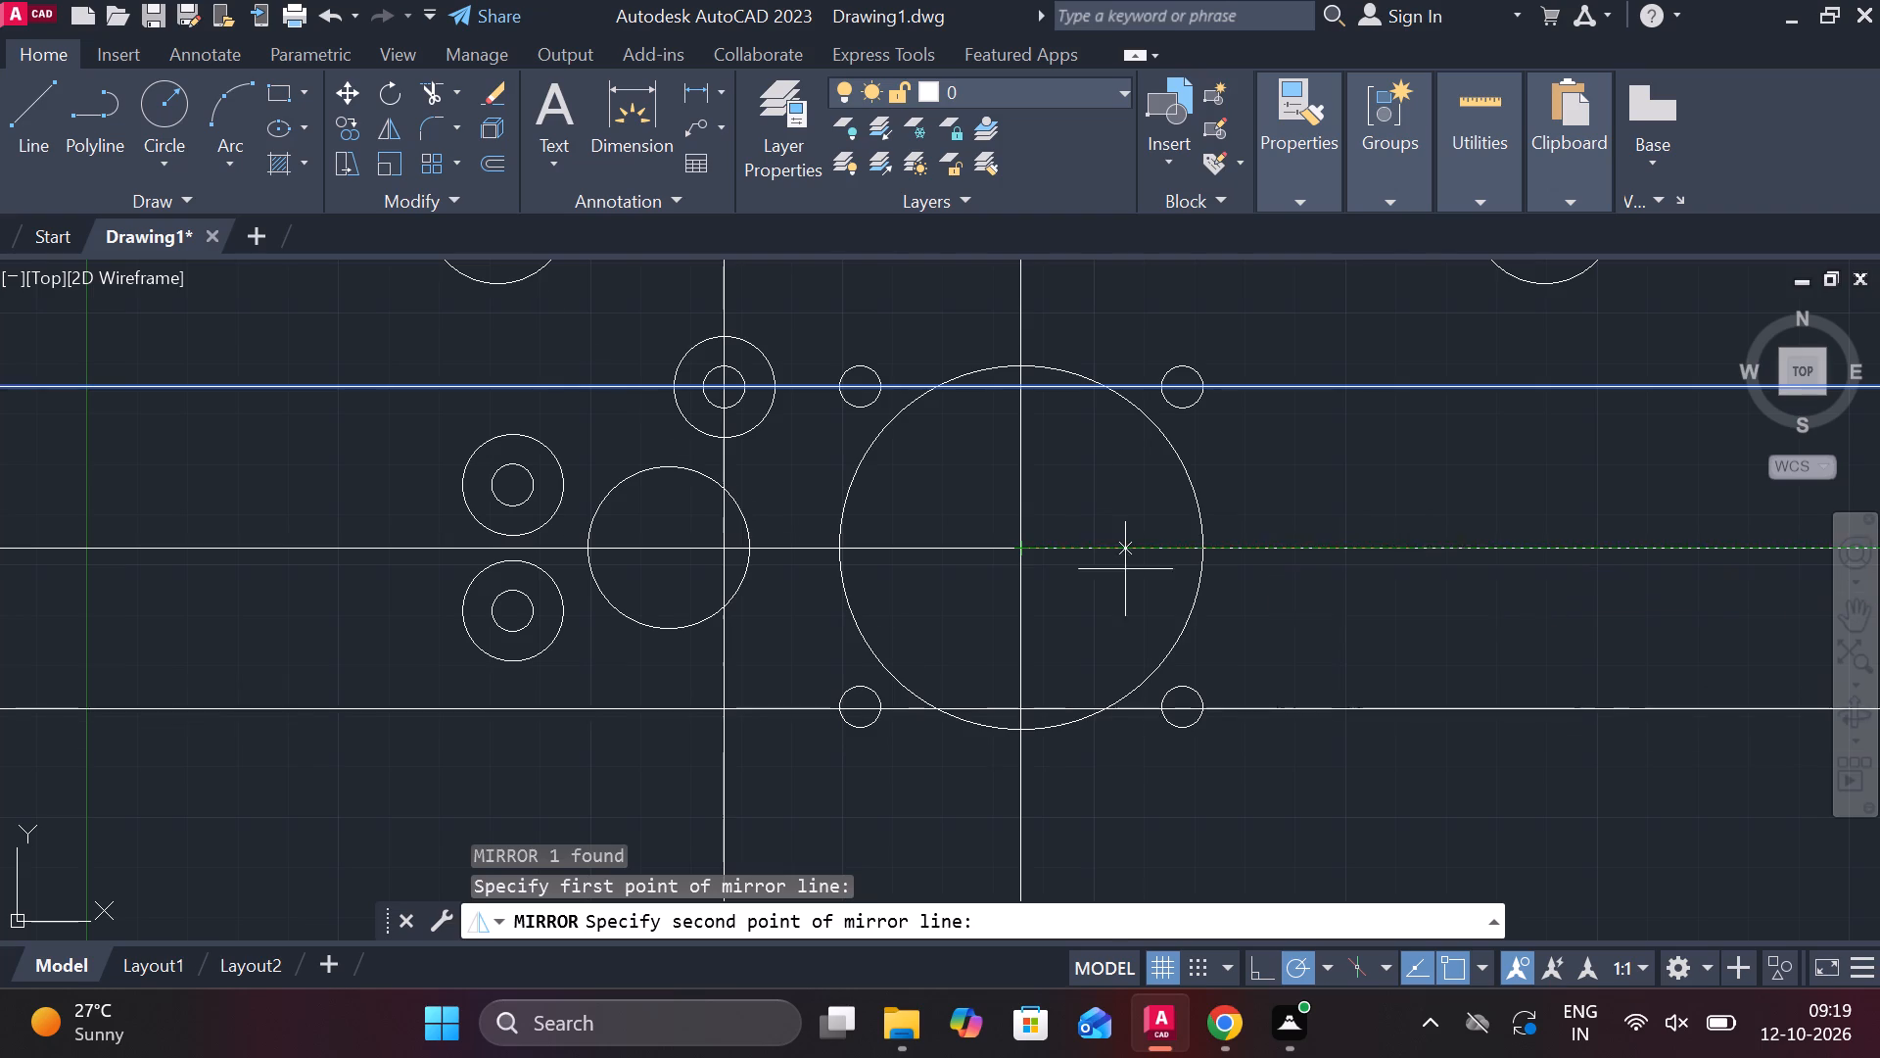
{"action": "left_click", "coordinate": [1202, 546]}
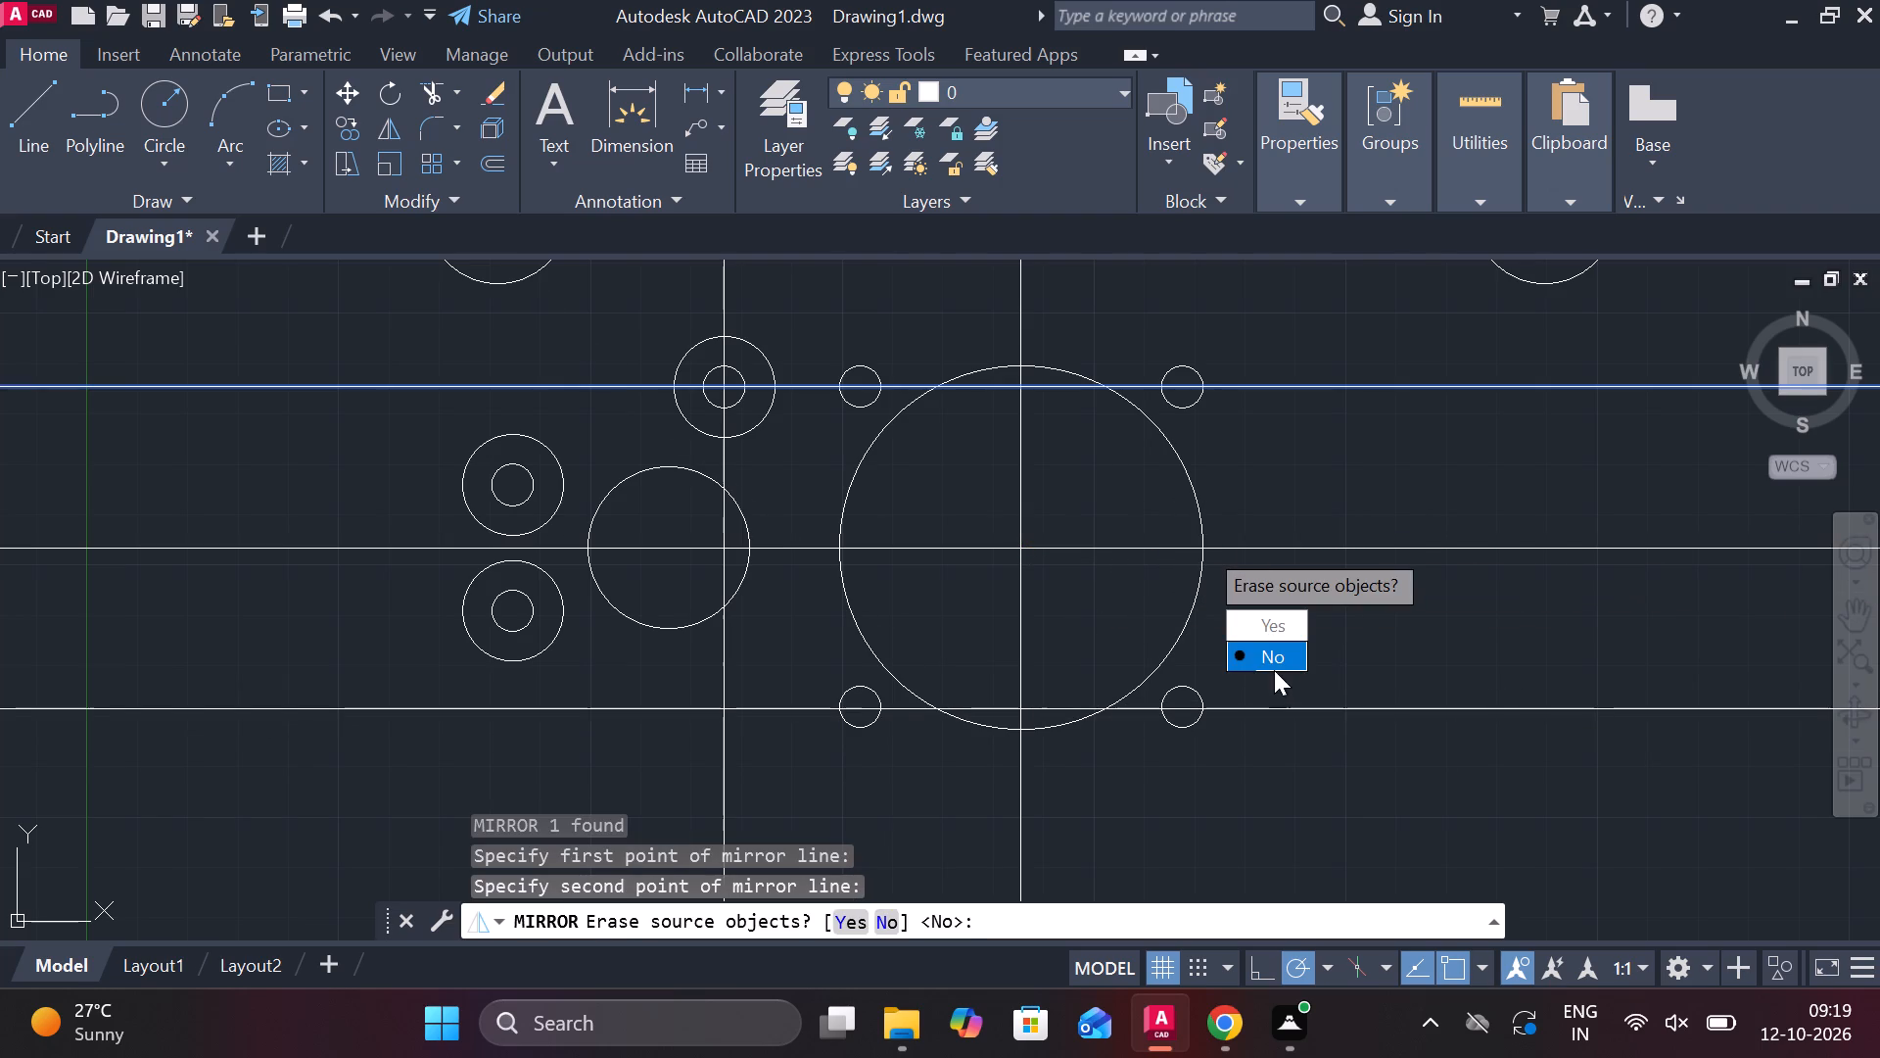
{"action": "left_click_drag", "start_coordinate": [1257, 649], "coordinate": [1202, 546]}
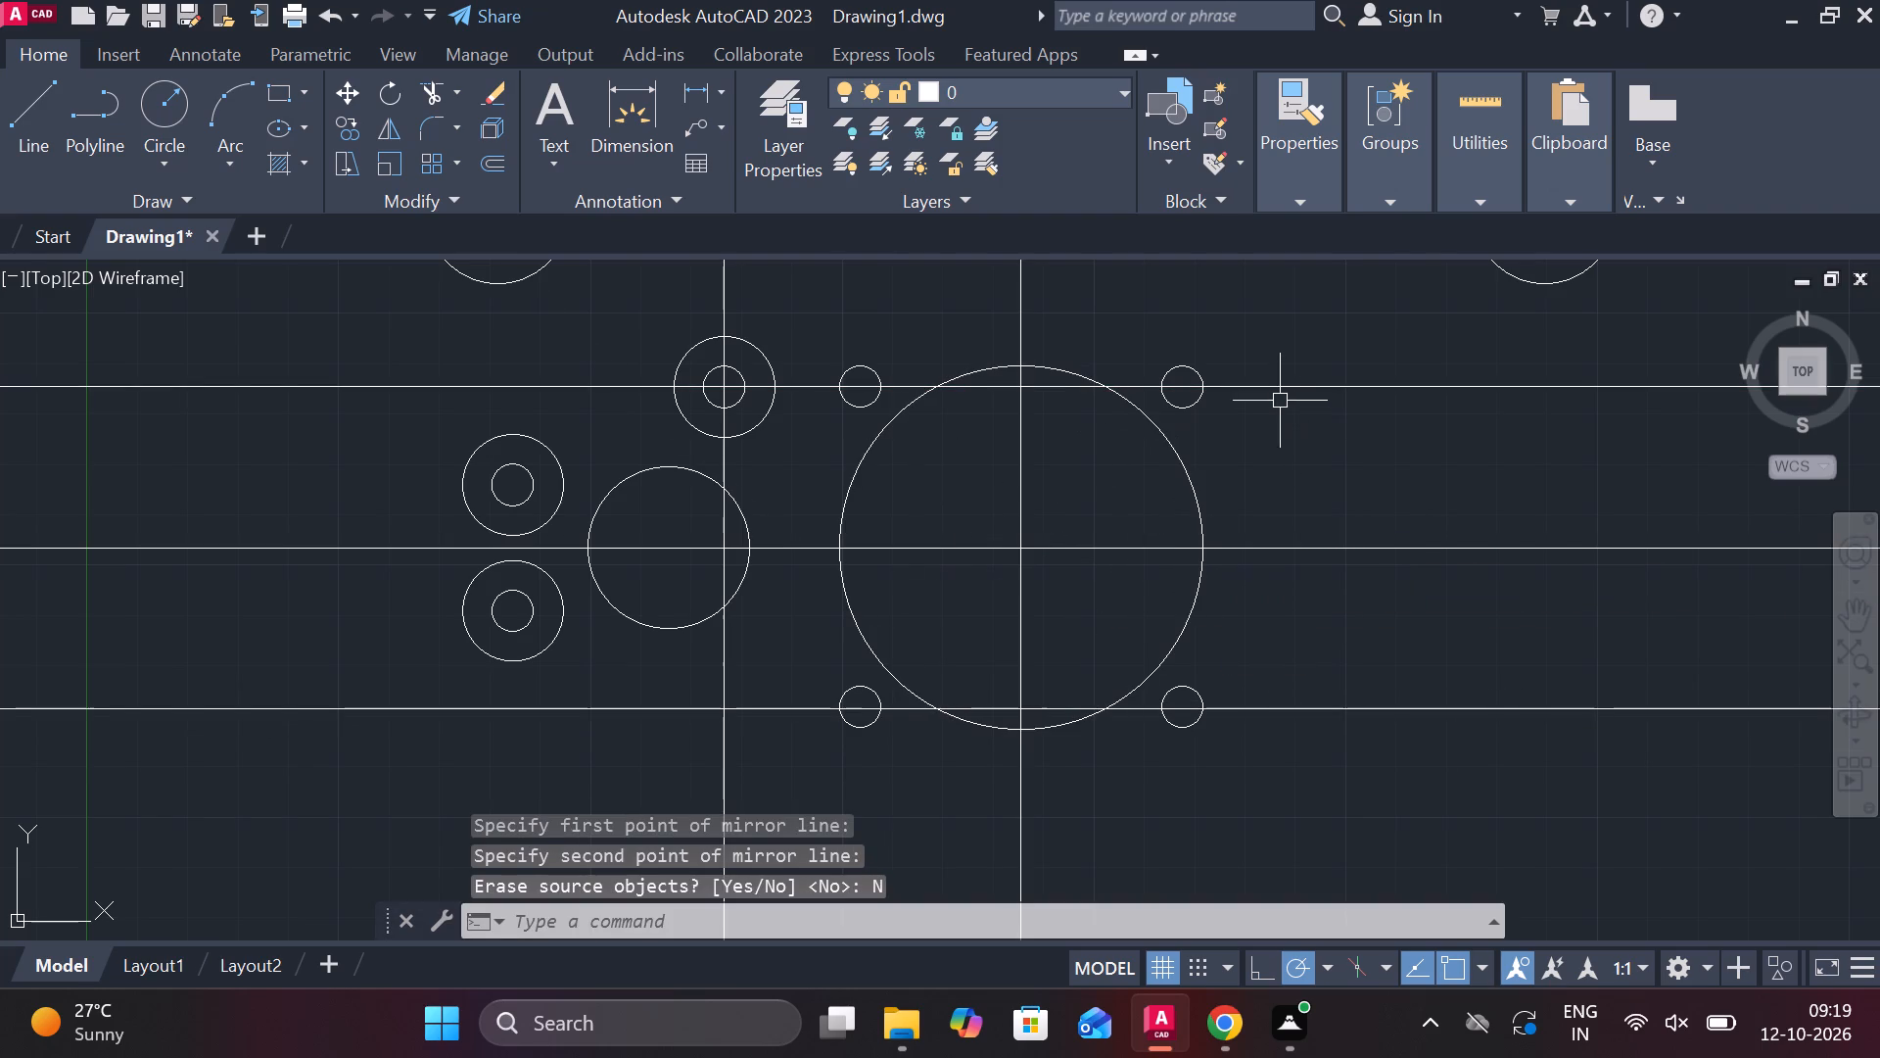
Erase the upper horizontal offset line through the two upper small holes.
{"action": "left_click", "coordinate": [1276, 390]}
{"action": "type", "text": "e"}
{"action": "key", "text": "space"}
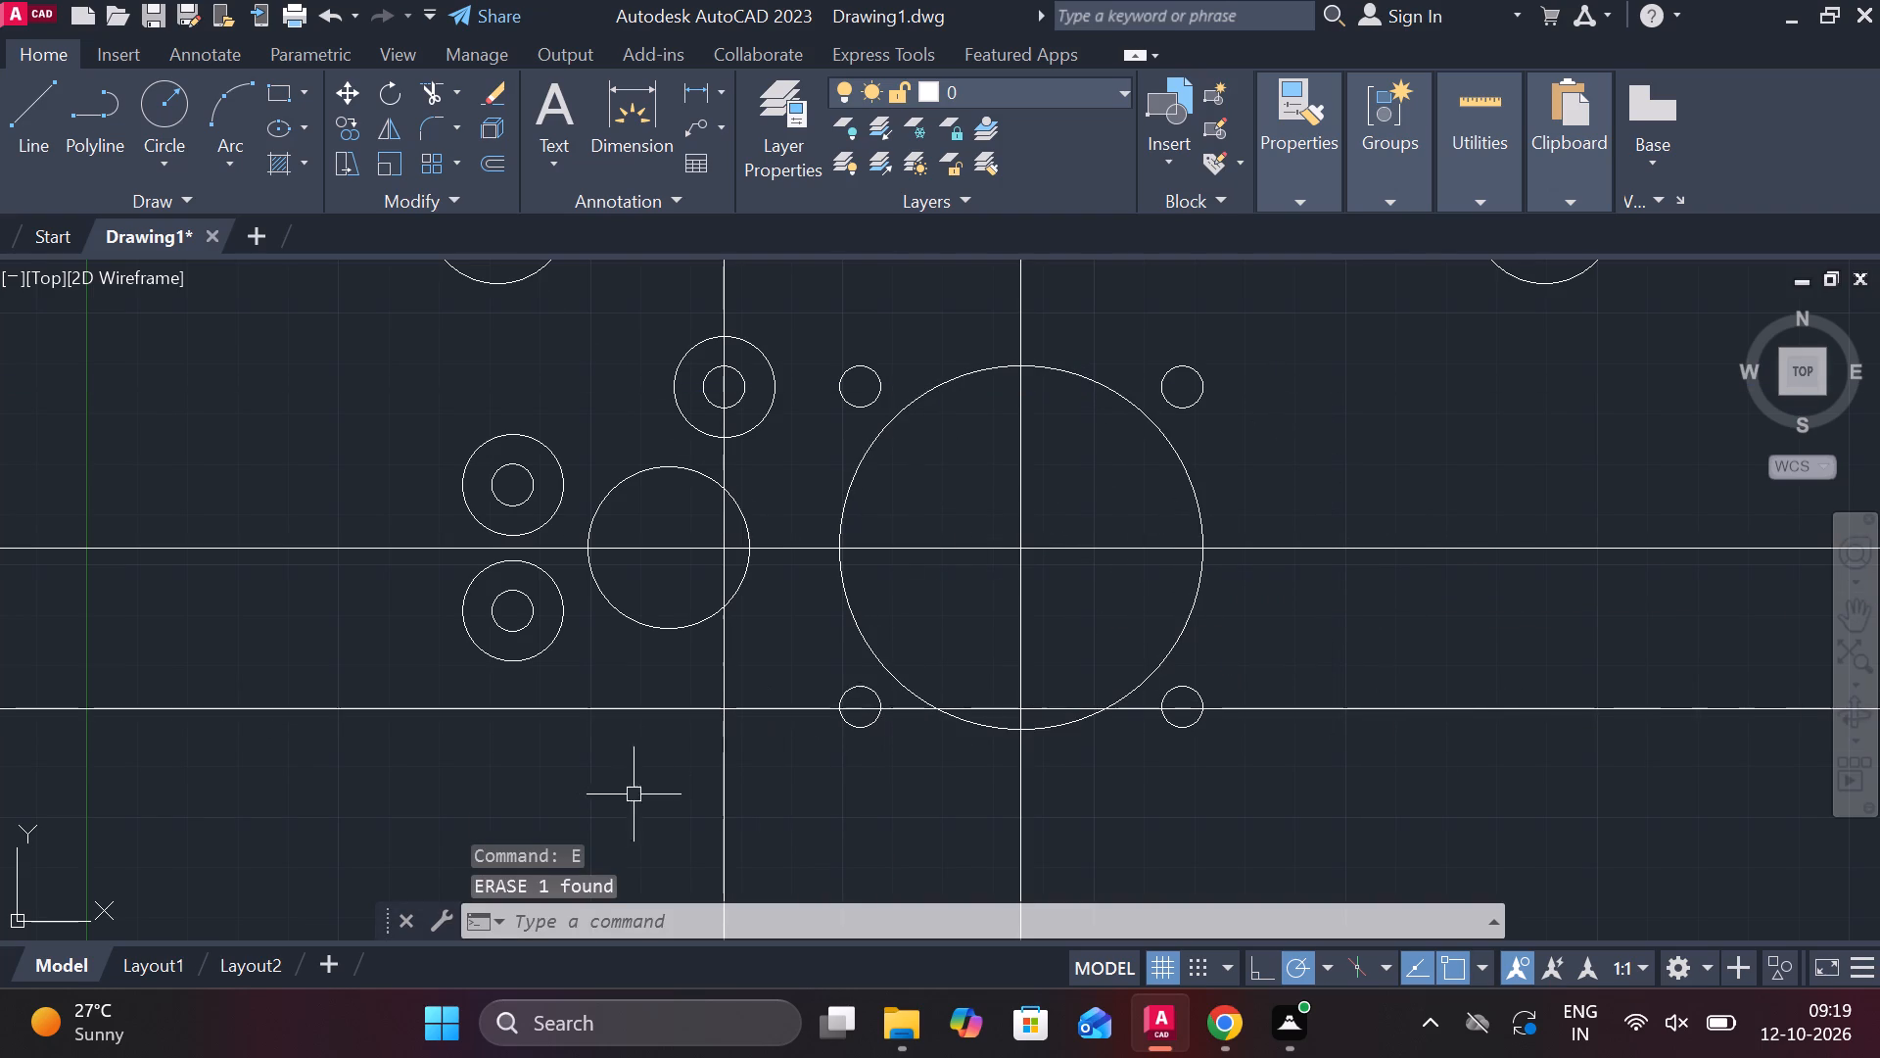
Draw a circle of diameter 20 where the vertical offset line crosses the mirrored lower horizontal line.
{"action": "type", "text": "c"}
{"action": "key", "text": "space"}
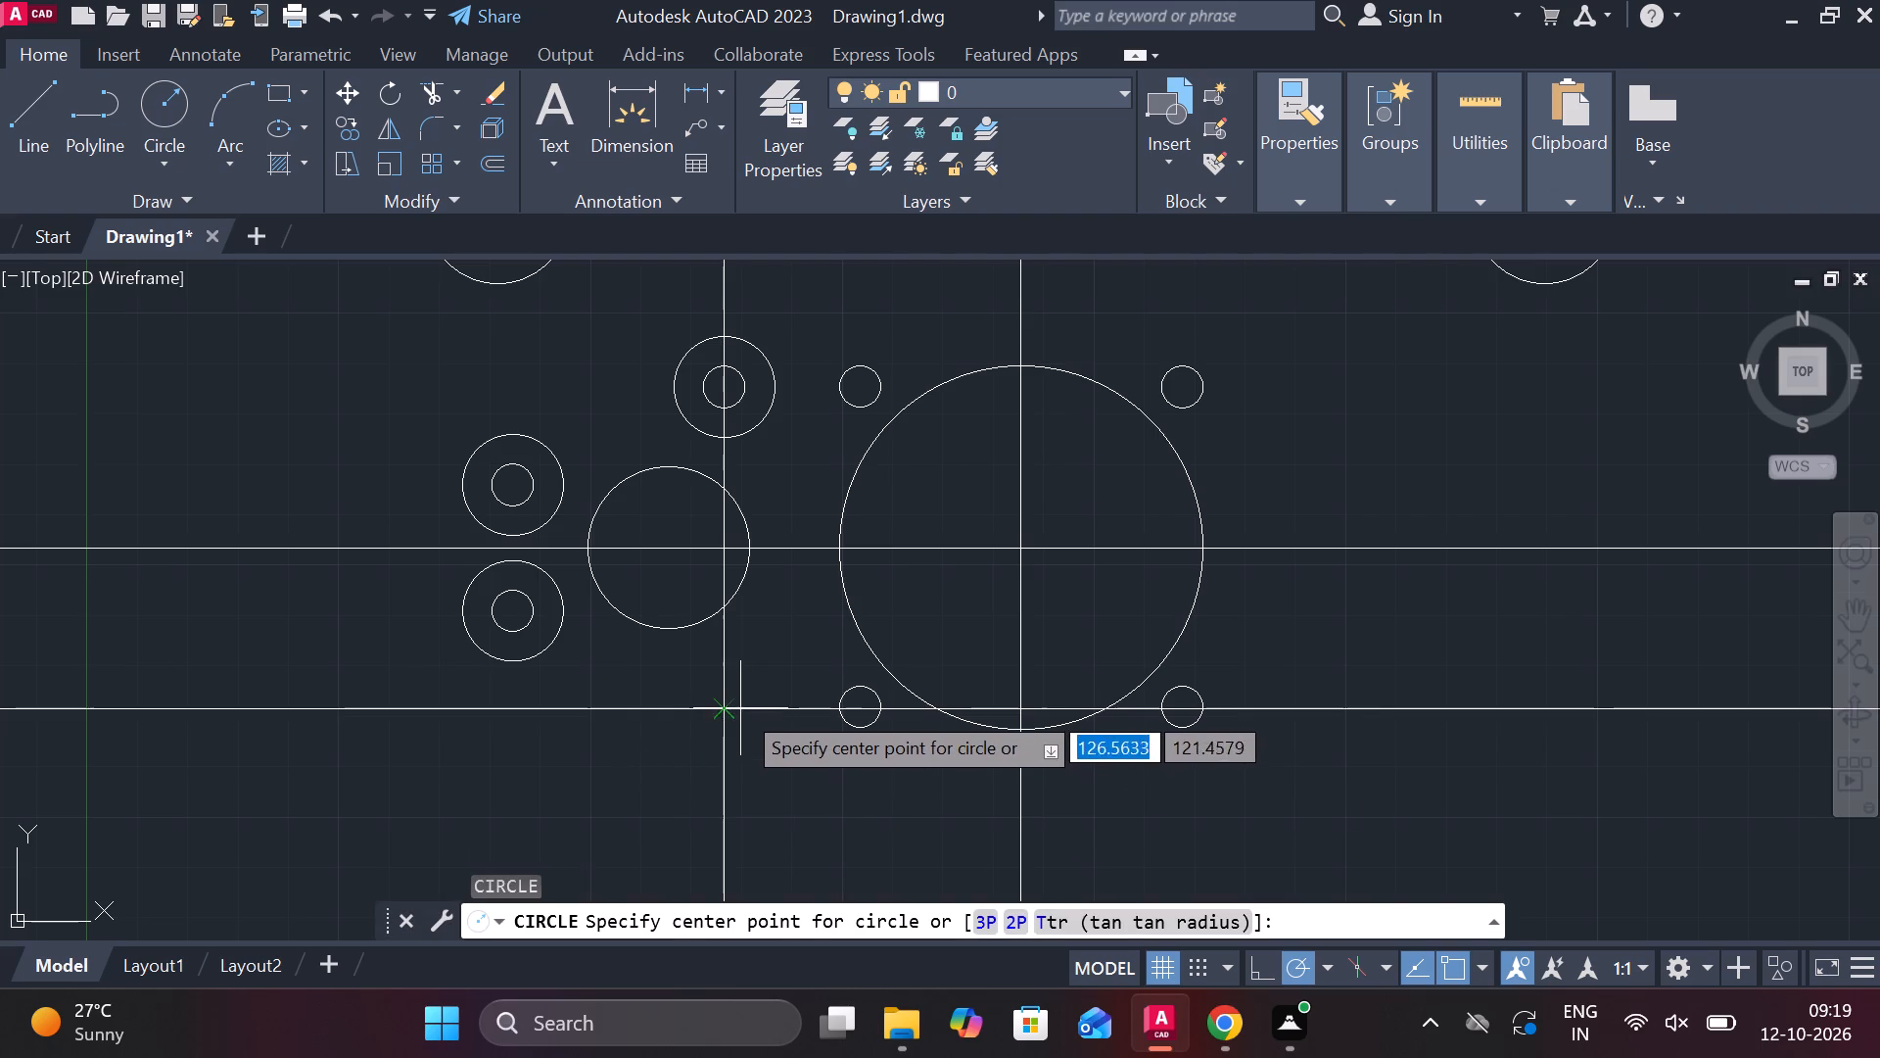
{"action": "left_click", "coordinate": [731, 705]}
{"action": "type", "text": "d"}
{"action": "key", "text": "space"}
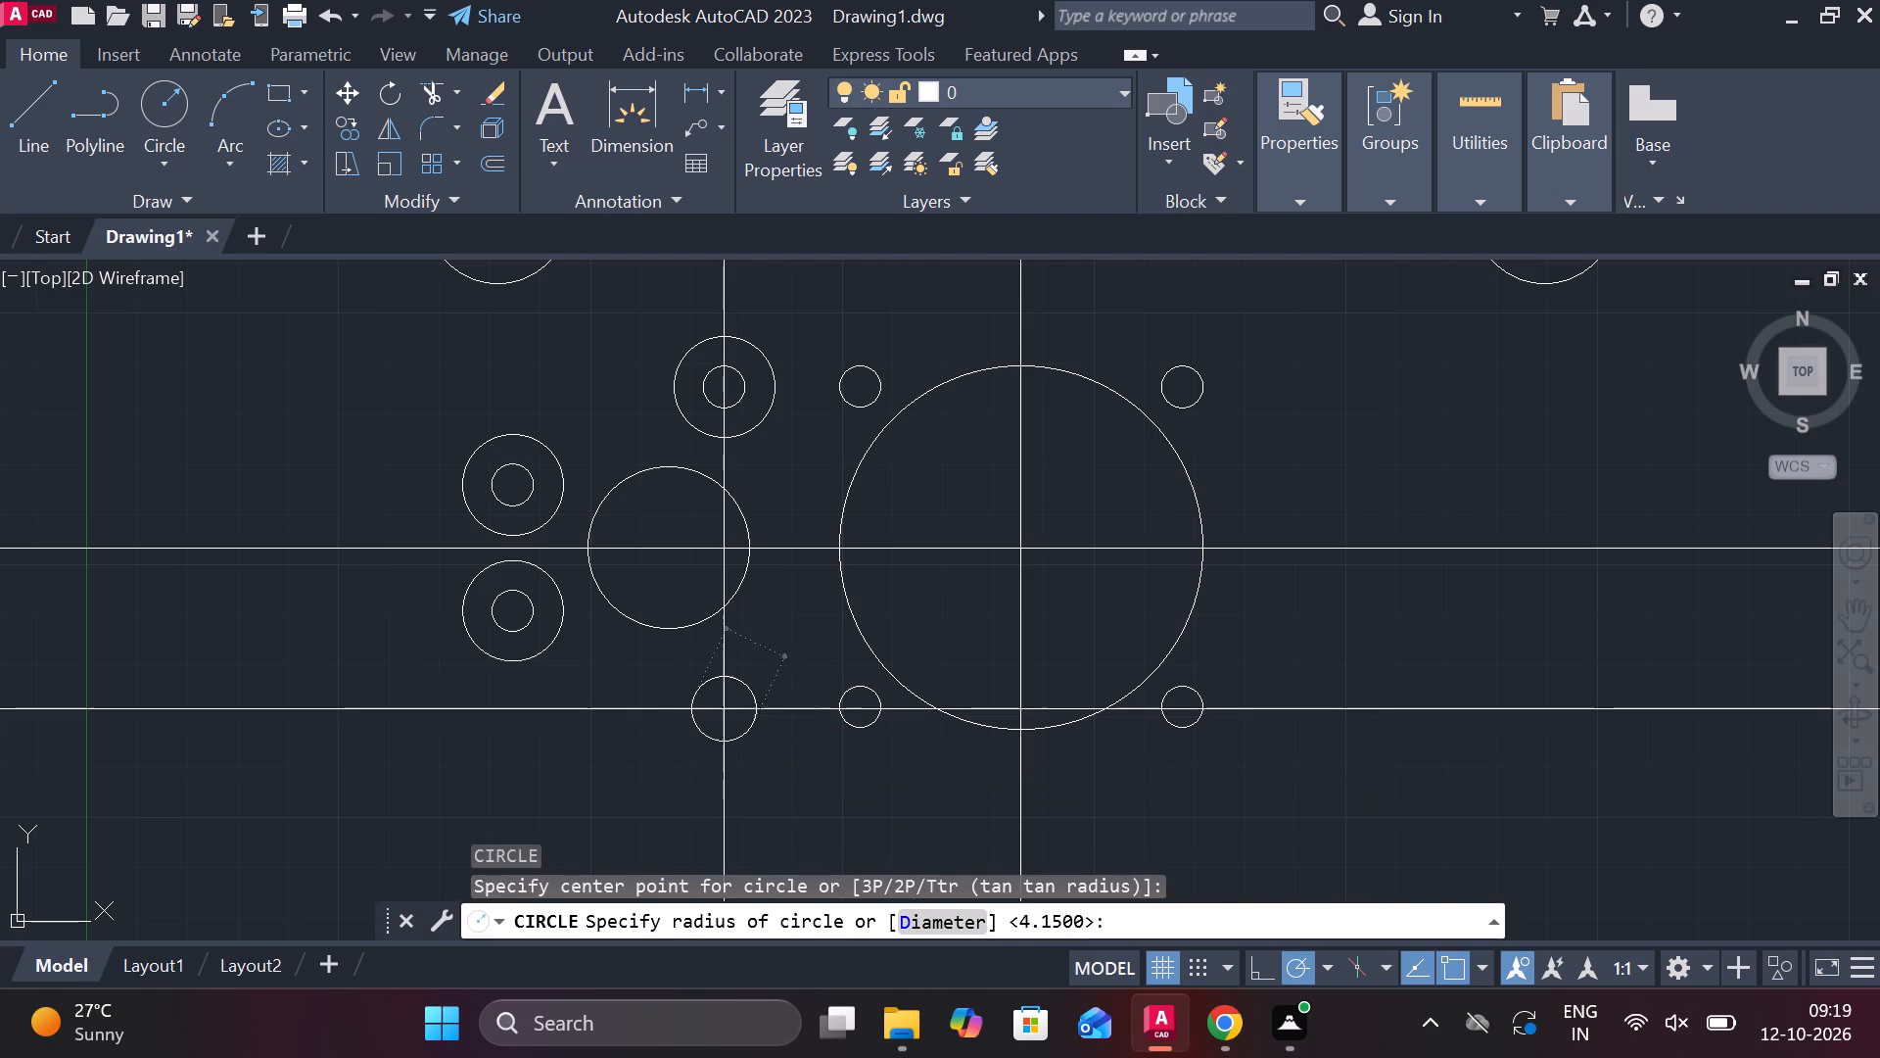
{"action": "type", "text": "20"}
{"action": "key", "text": "Return"}
Draw a concentric circle of diameter 8.3 at the centre of the lower 20 diameter circle.
{"action": "key", "text": "c"}
{"action": "key", "text": "space"}
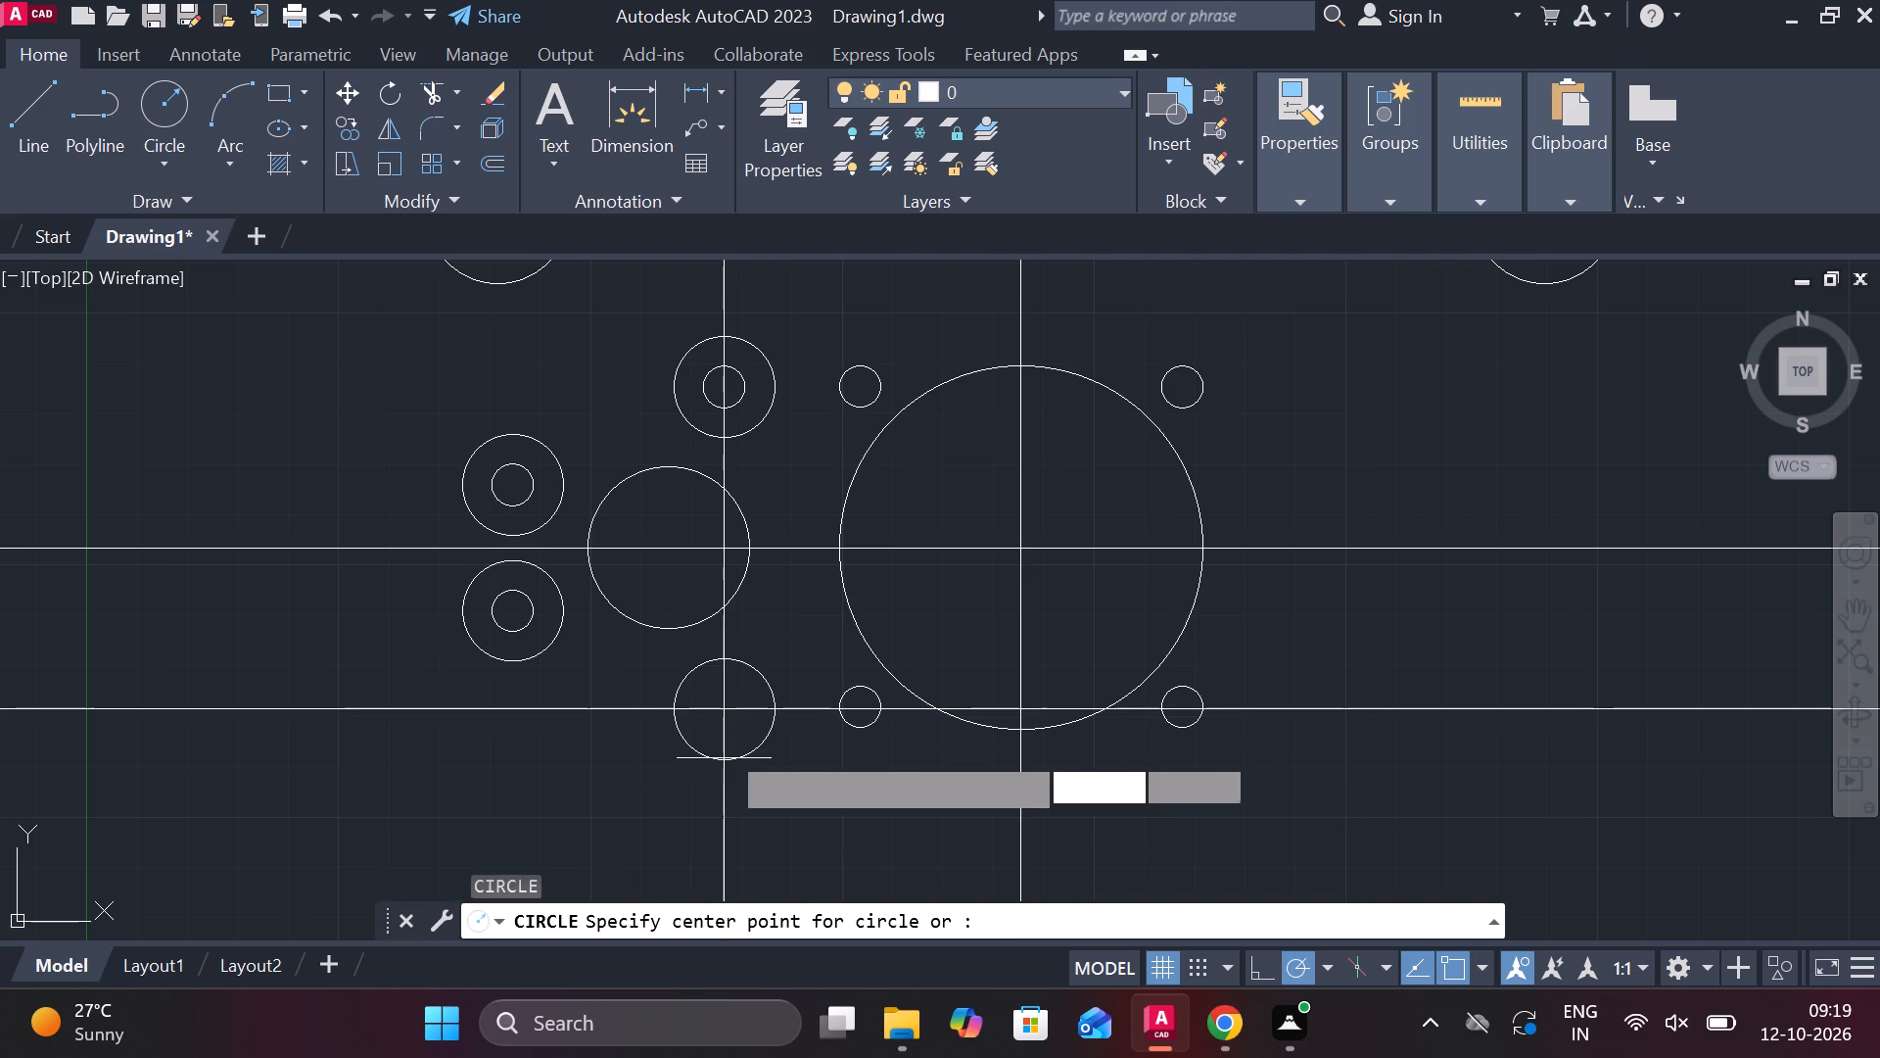
{"action": "left_click", "coordinate": [729, 717]}
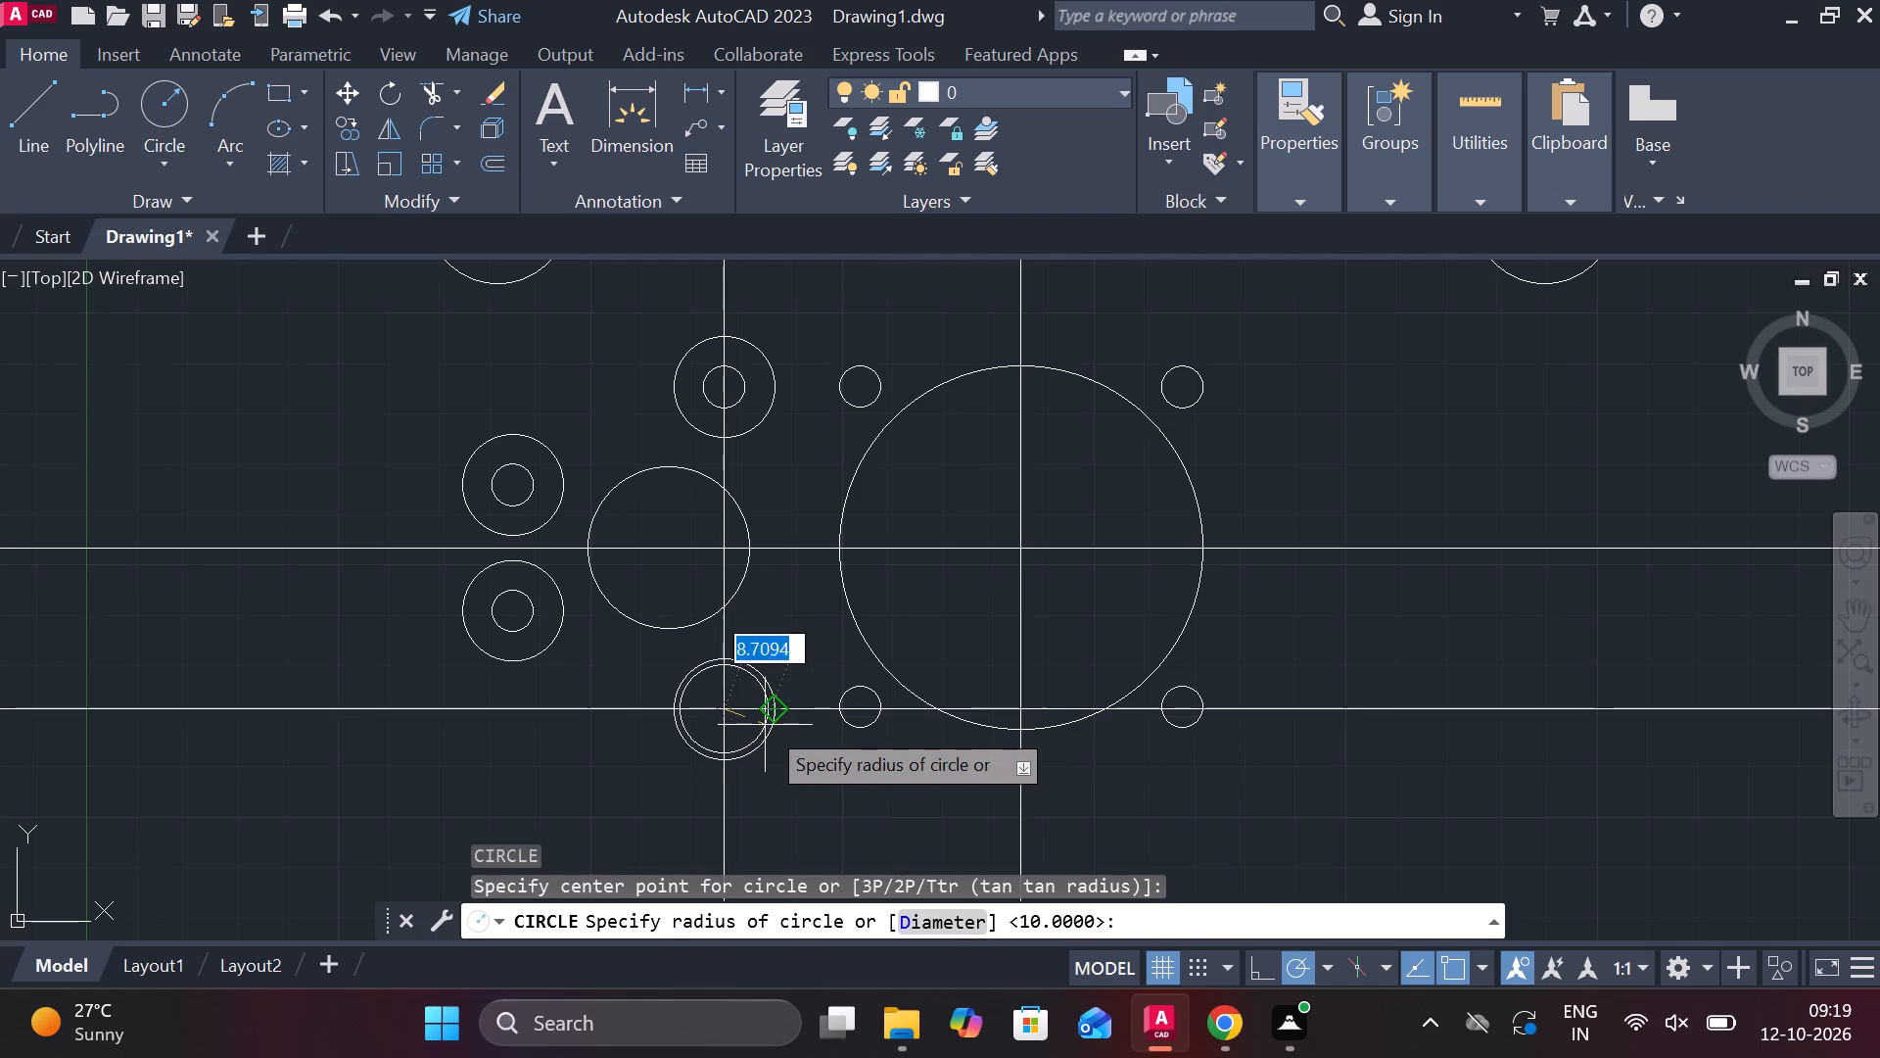
{"action": "type", "text": "d"}
{"action": "key", "text": "space"}
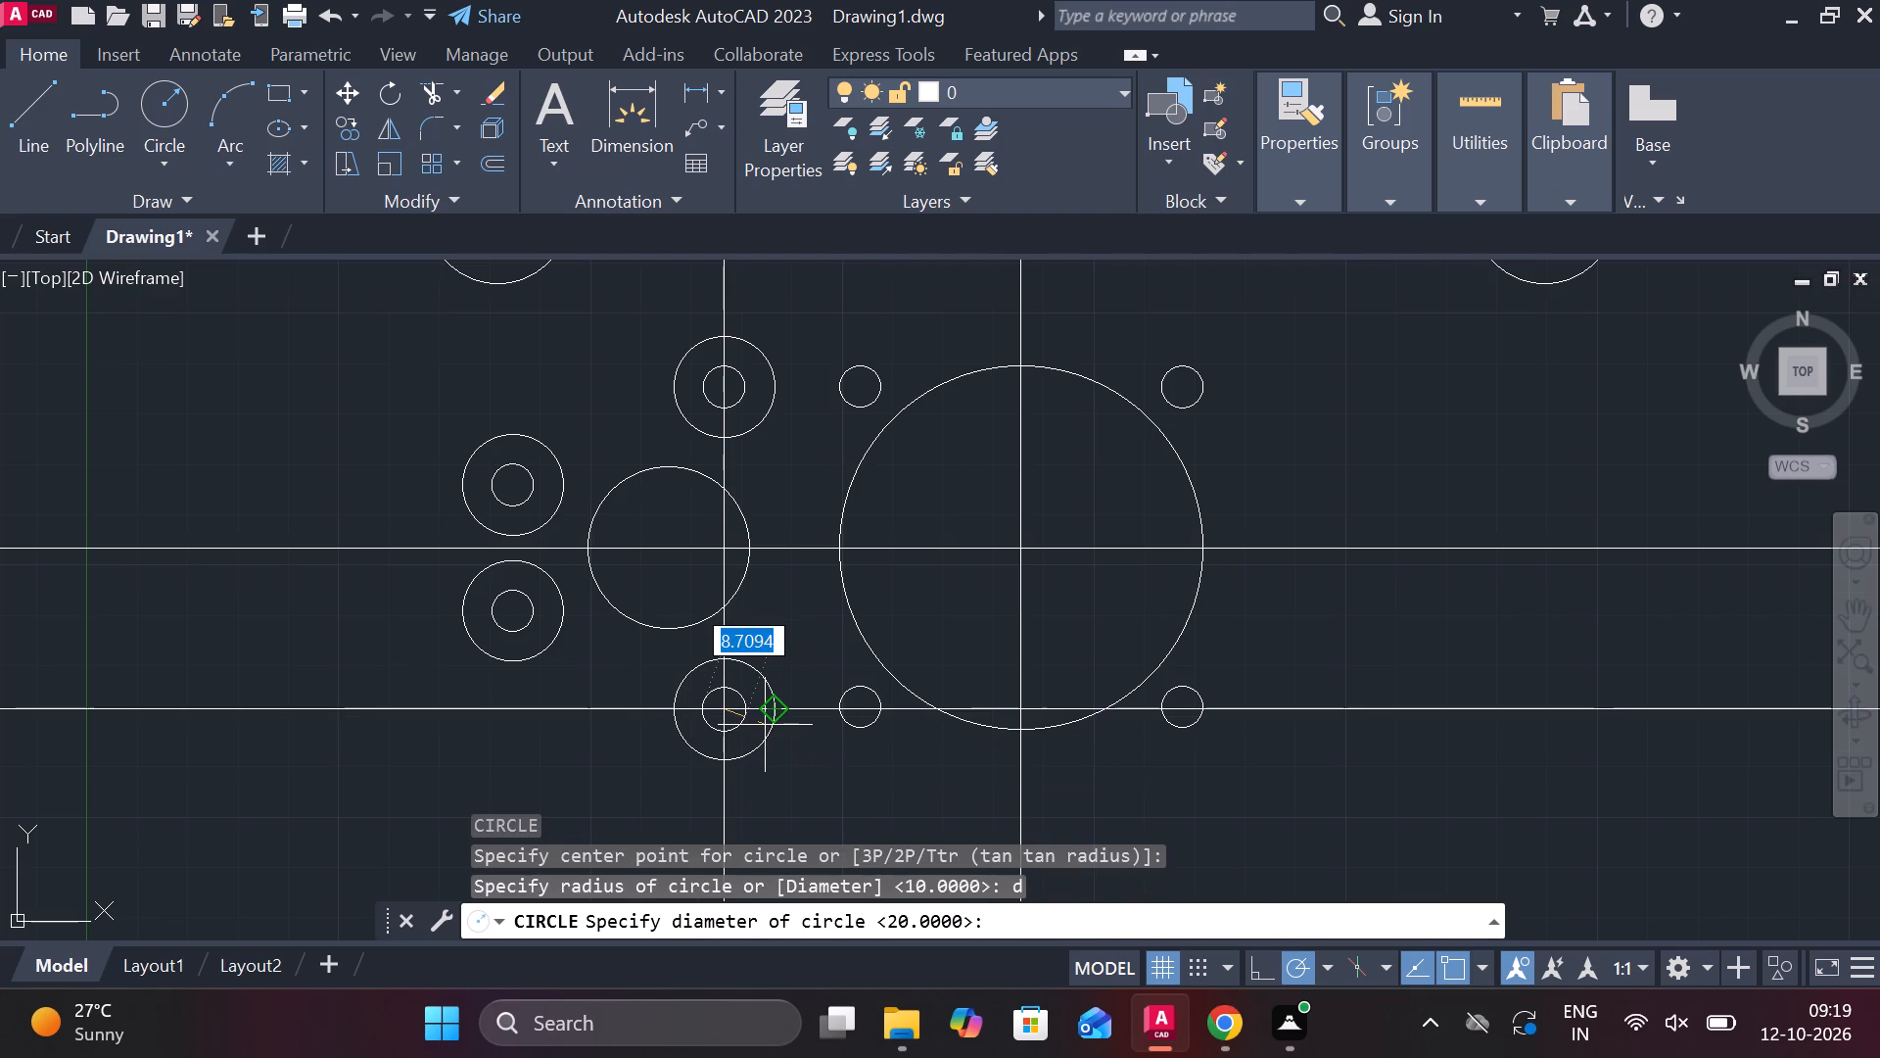
{"action": "type", "text": "8.3"}
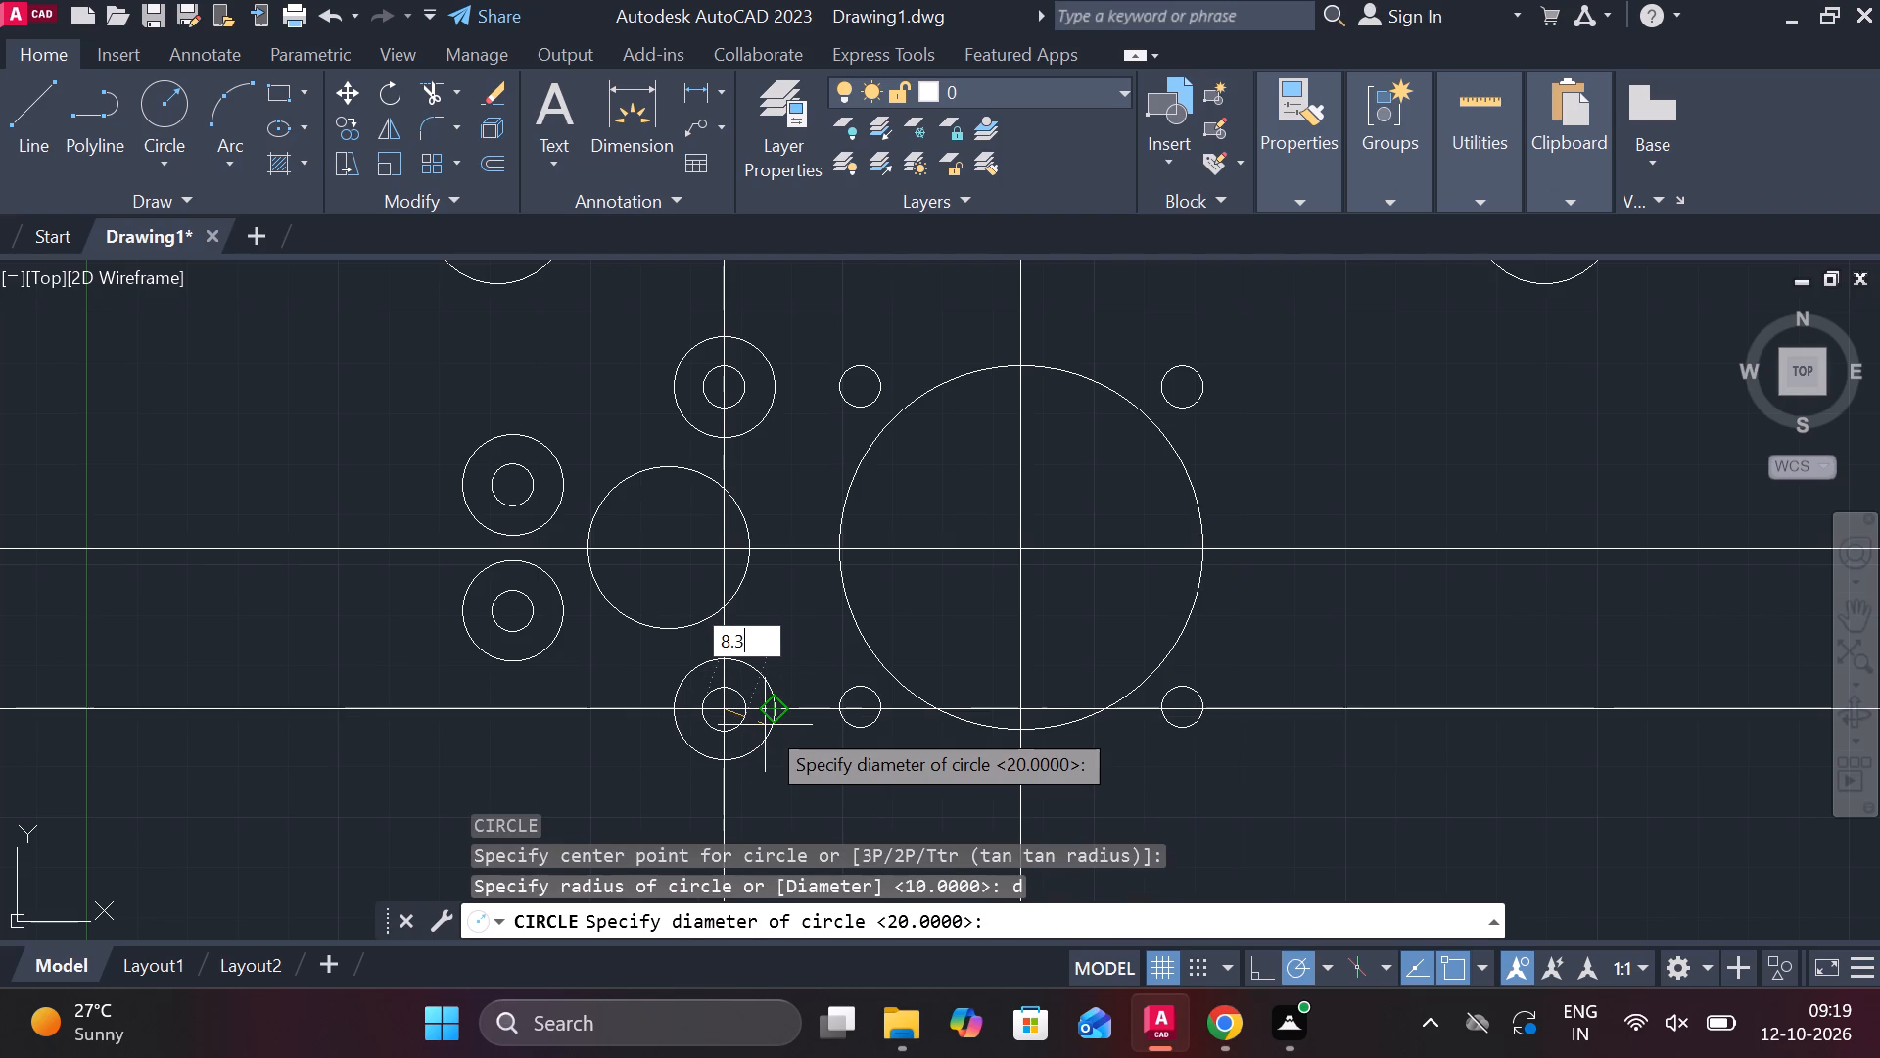
{"action": "key", "text": "Return"}
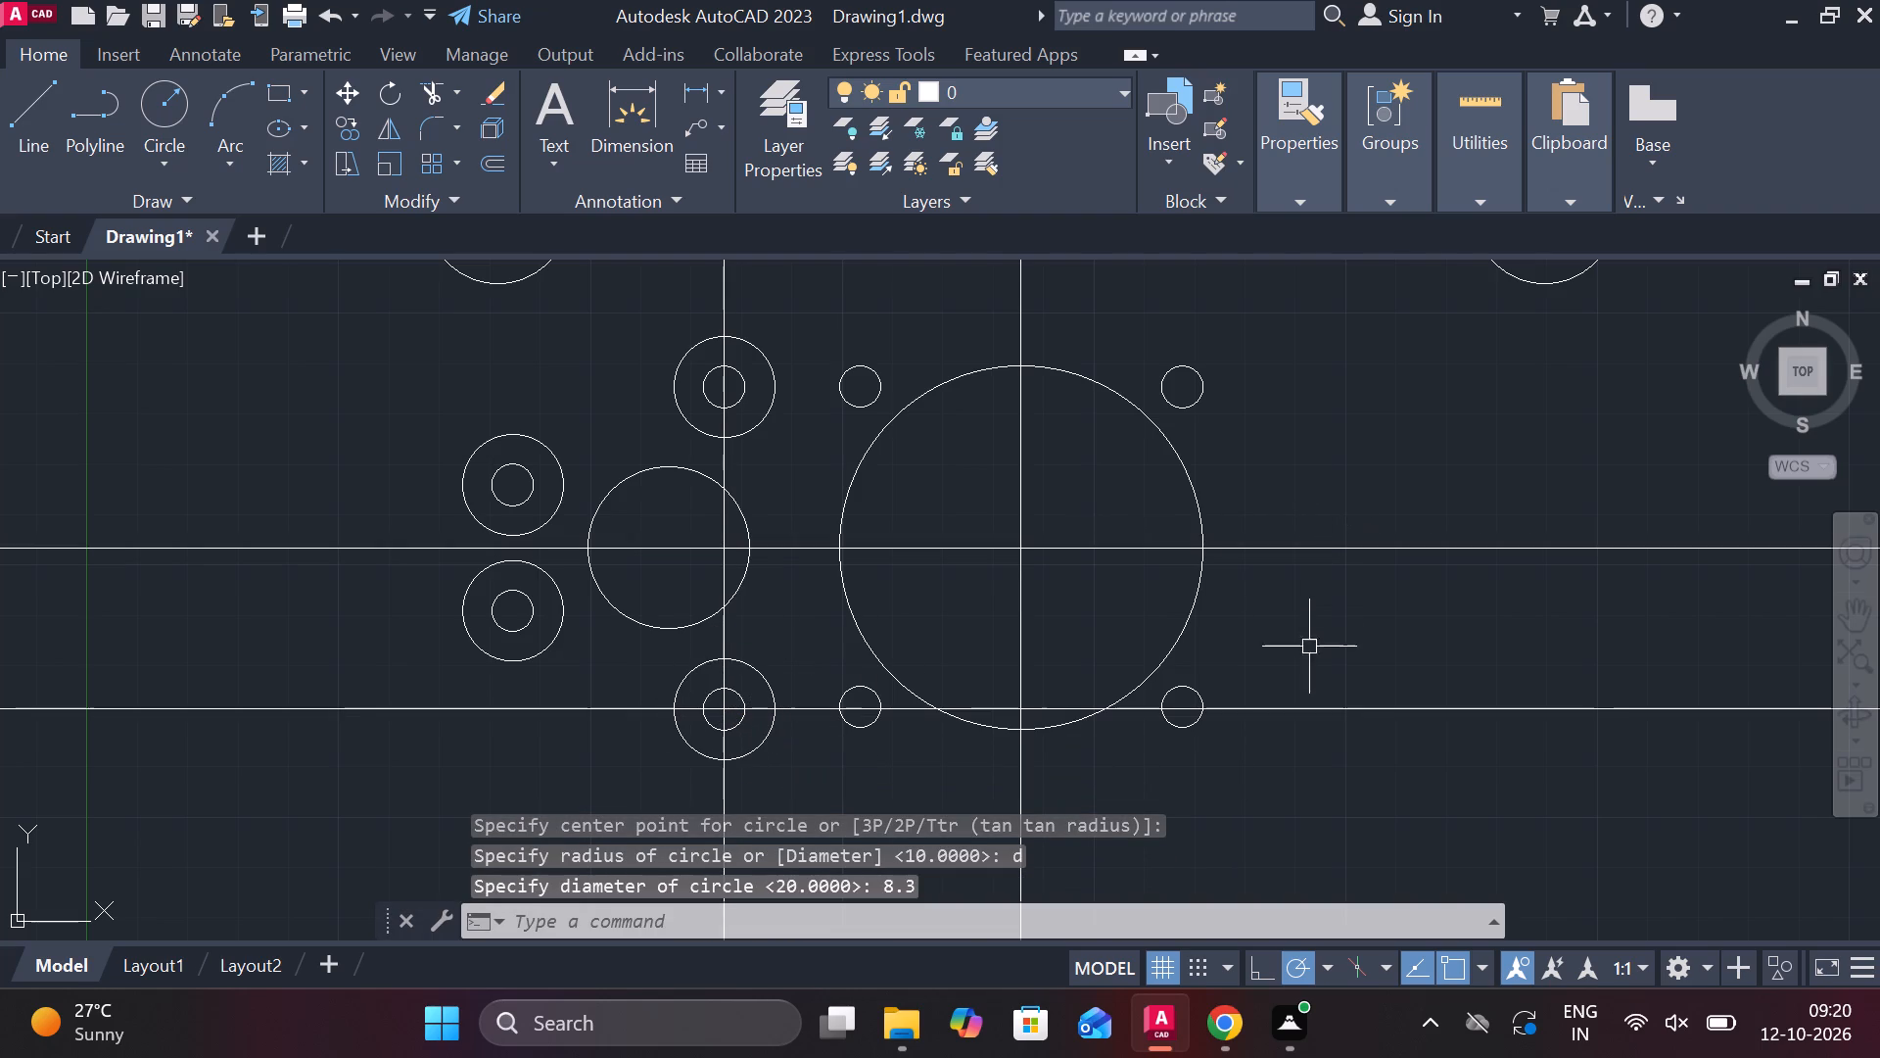
Erase the mirrored lower horizontal line and the vertical offset line through the two new concentric circle pairs.
{"action": "left_click", "coordinate": [1325, 712]}
{"action": "type", "text": "e"}
{"action": "key", "text": "space"}
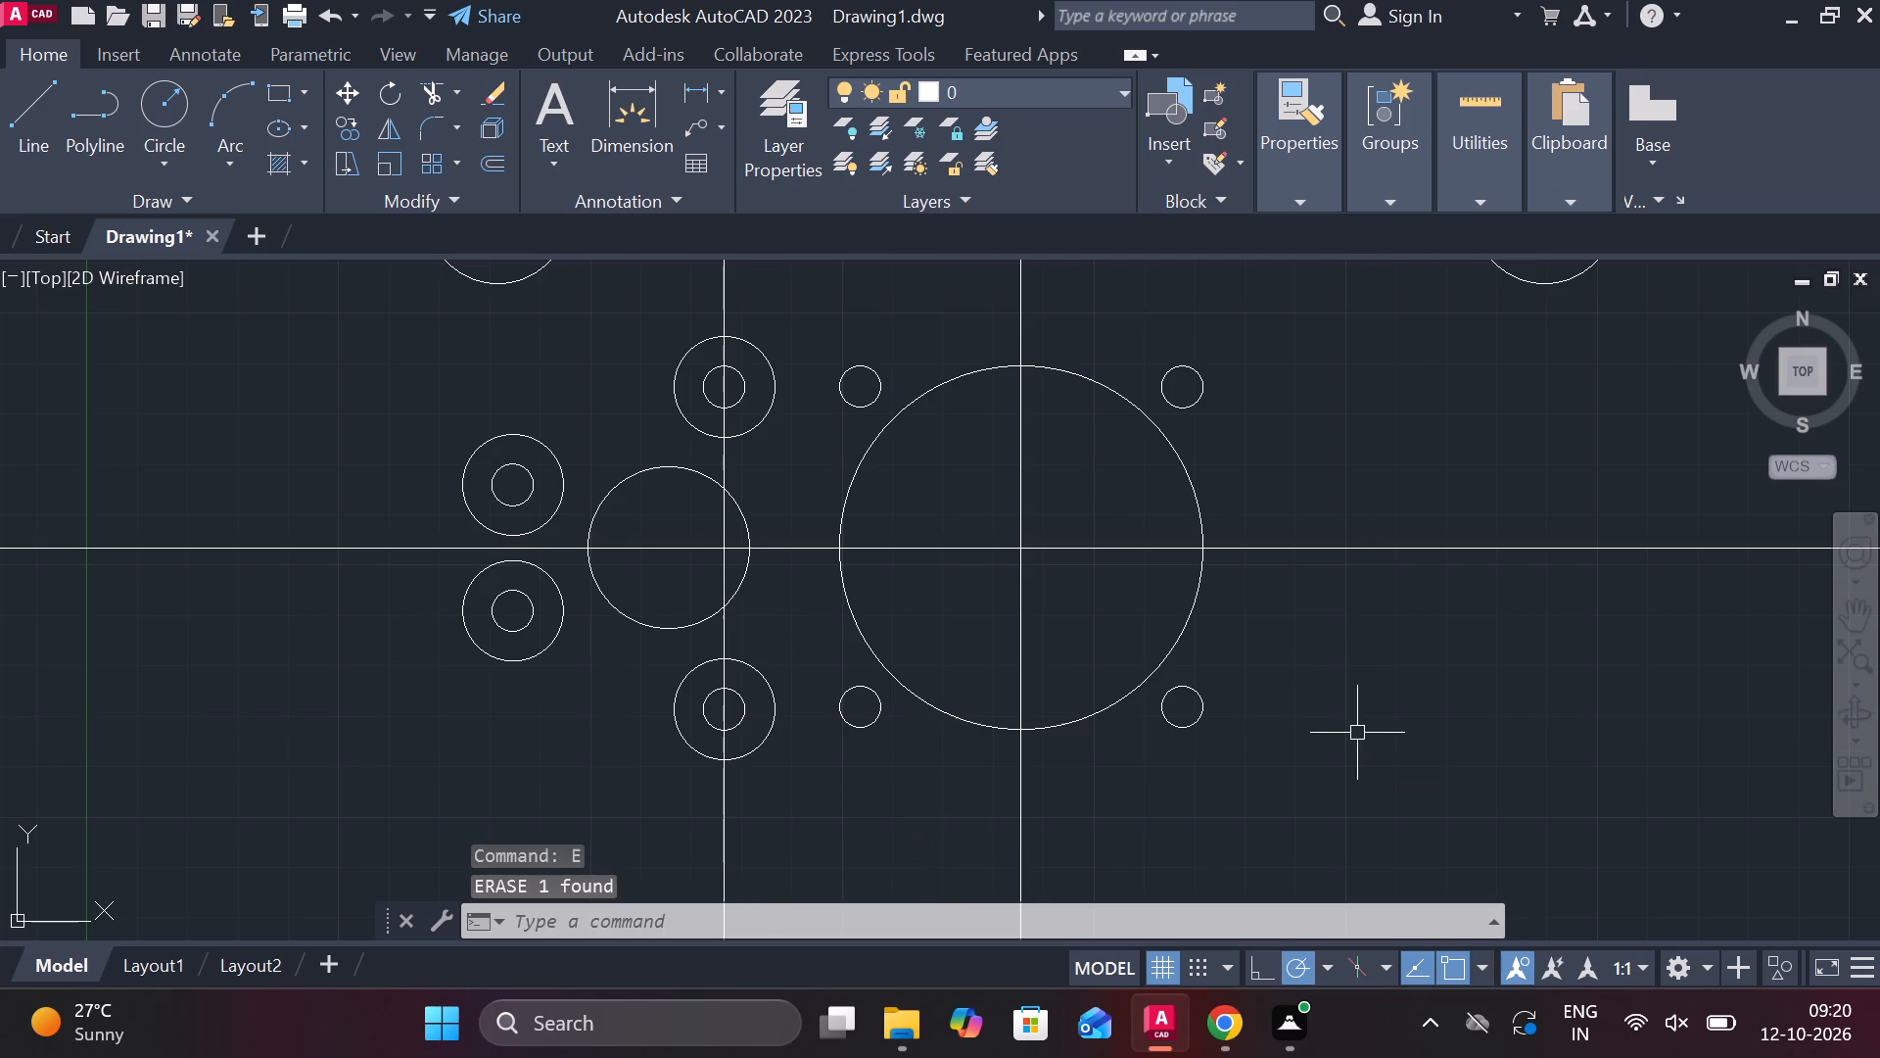
{"action": "left_click", "coordinate": [729, 460]}
{"action": "type", "text": "e"}
{"action": "key", "text": "space"}
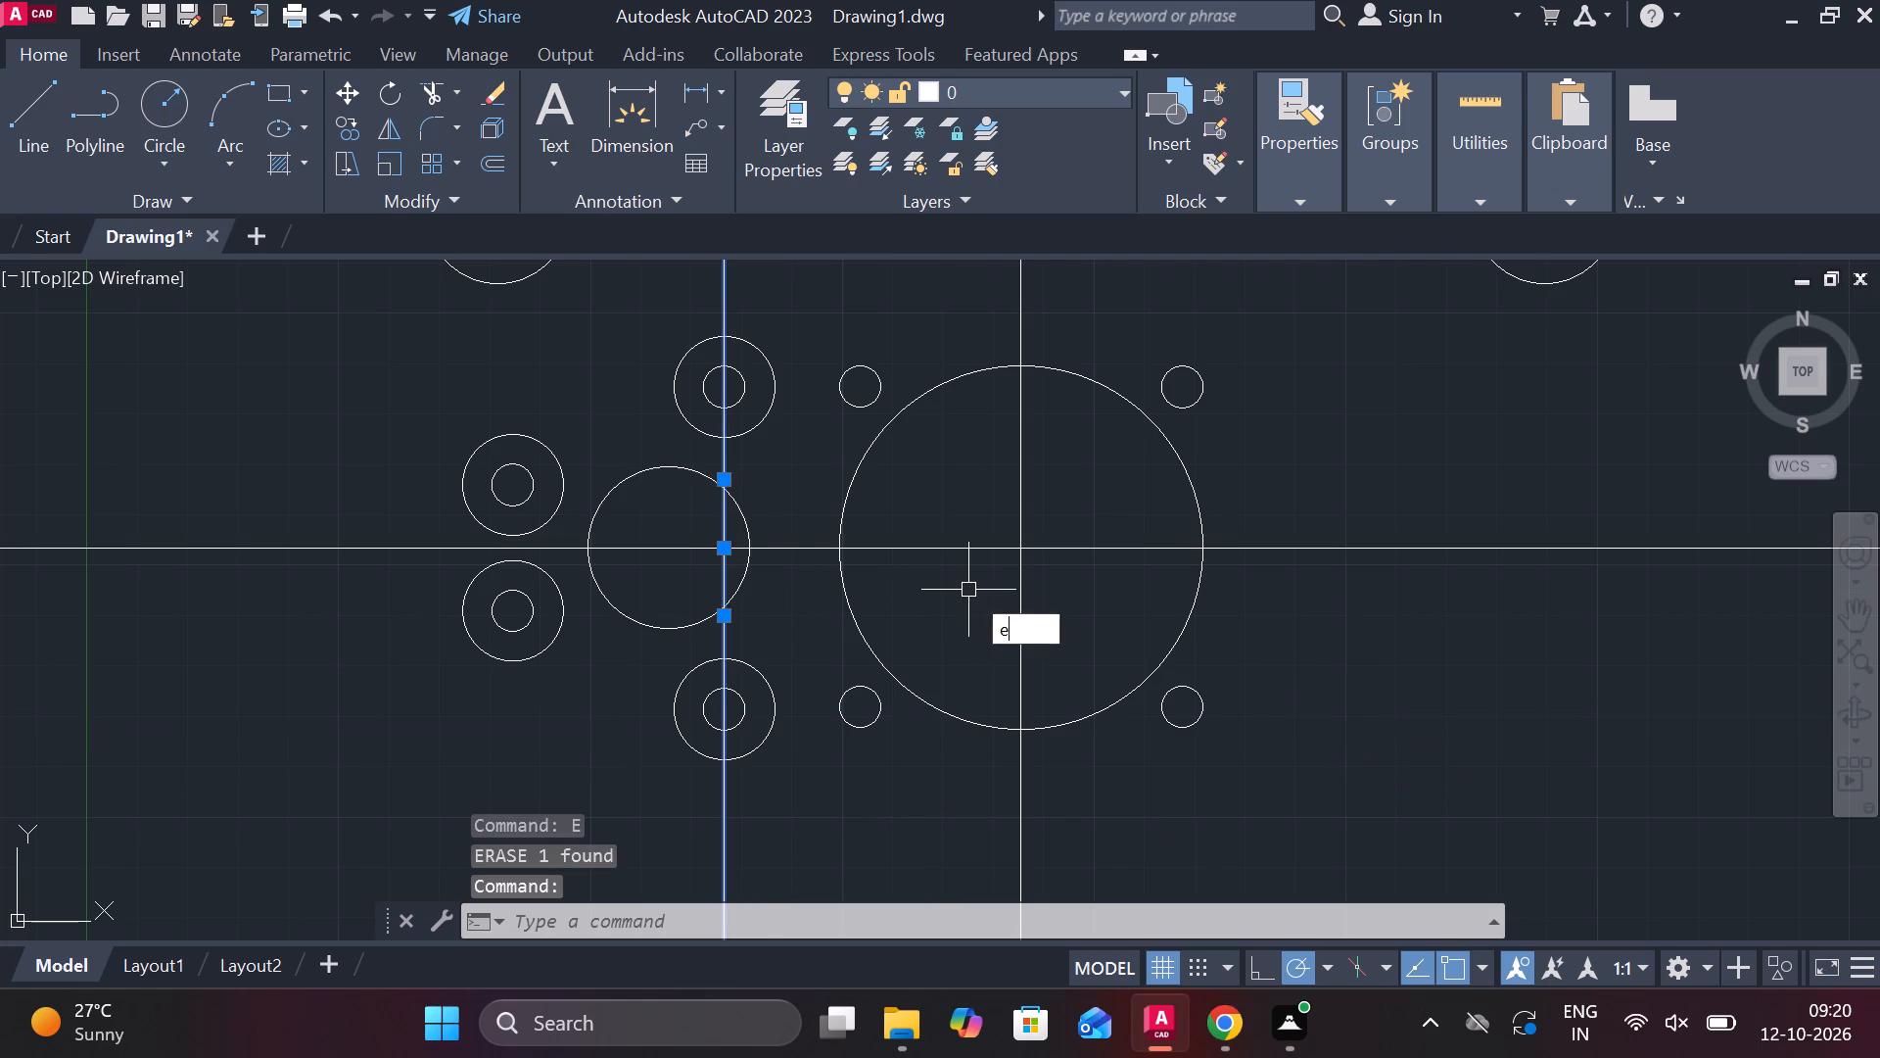
Draw a vertical line about 126.5 long downward from the left quadrant of the upper-left outer circle.
{"action": "scroll", "coordinate": [968, 590], "scroll_direction": "down", "scroll_amount": 1}
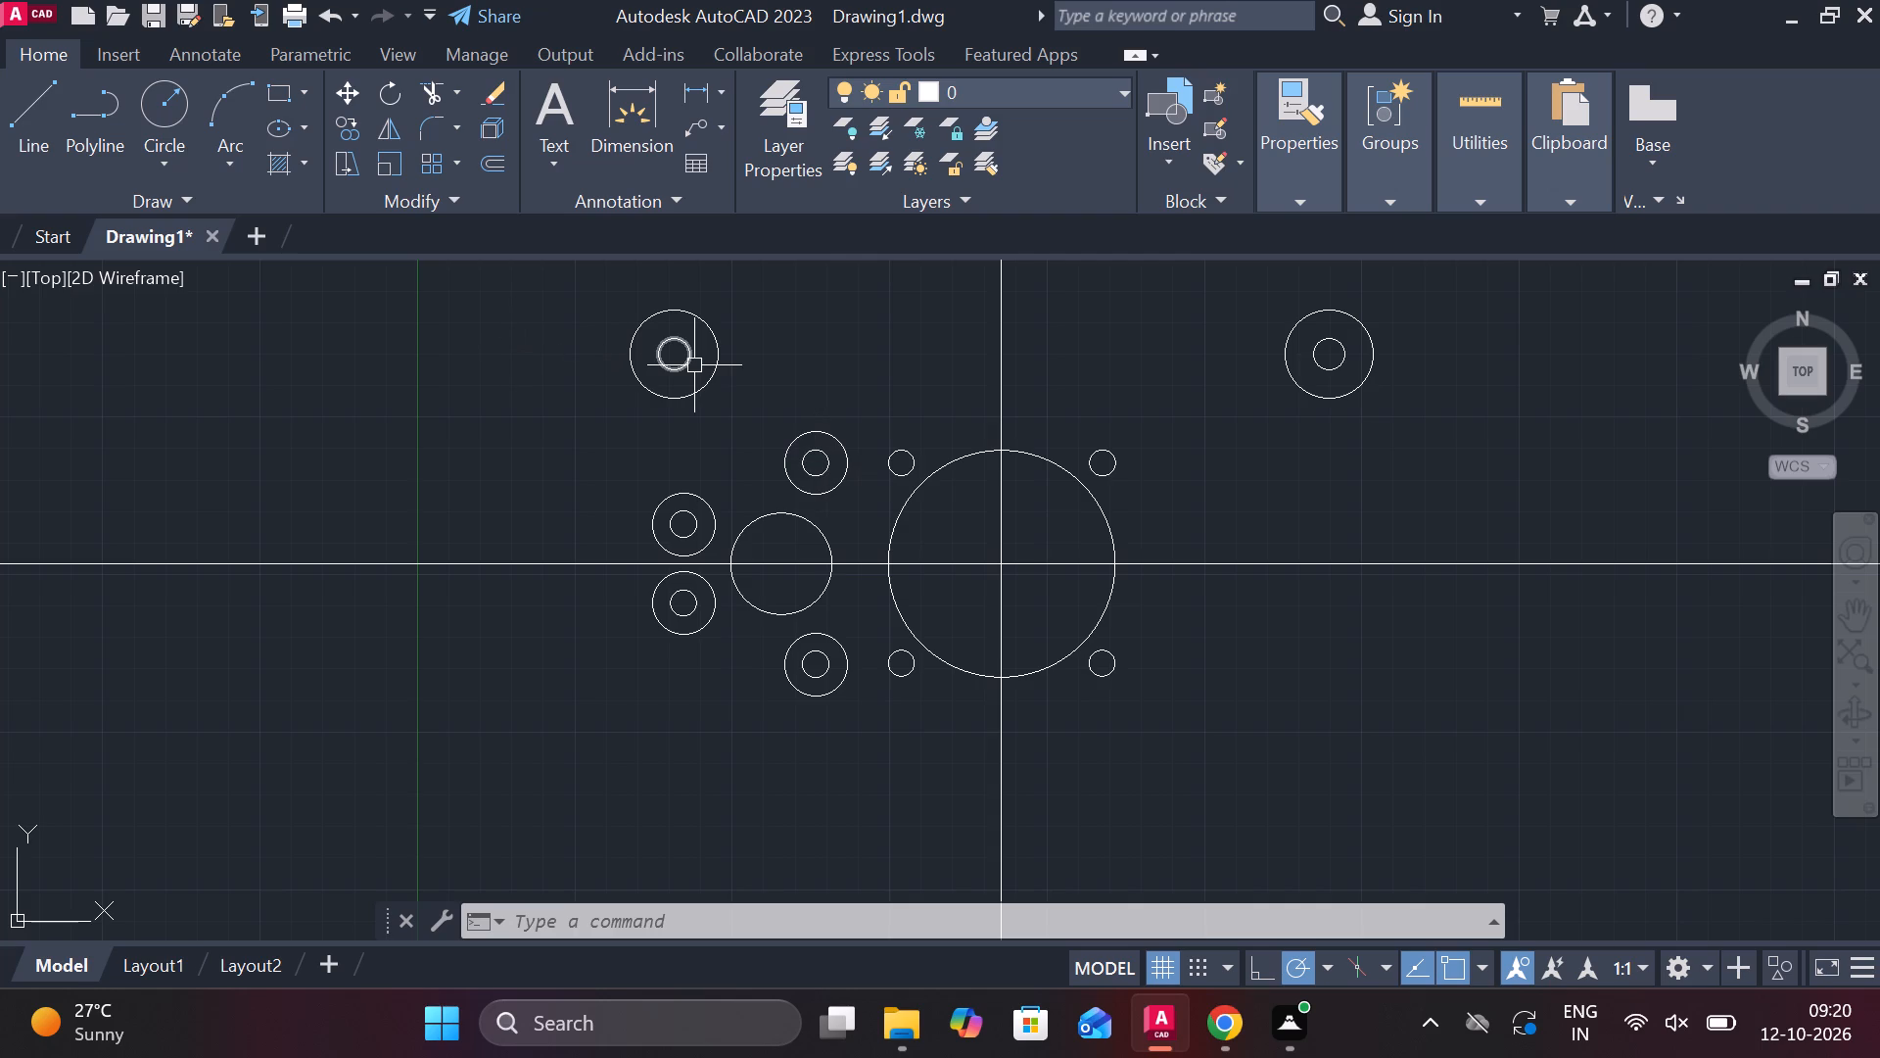
{"action": "key", "text": "l"}
{"action": "key", "text": "Return"}
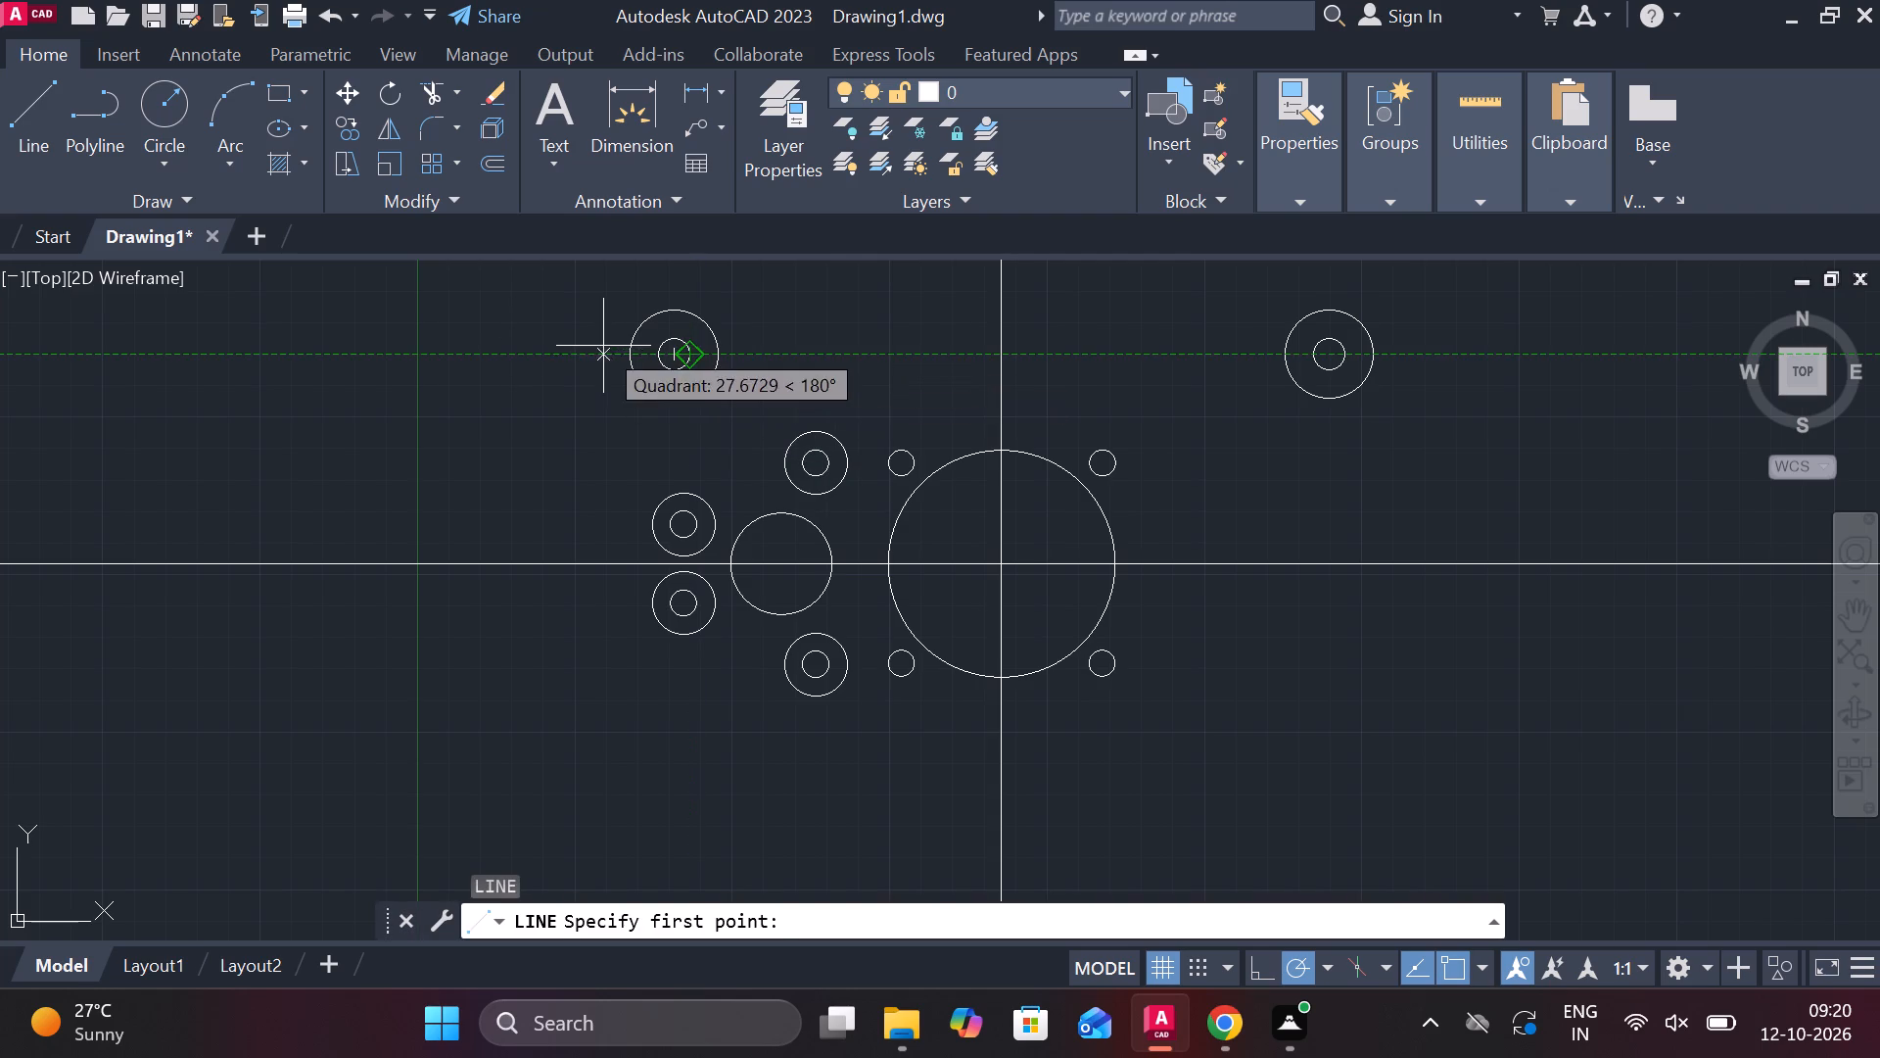
{"action": "left_click", "coordinate": [633, 354]}
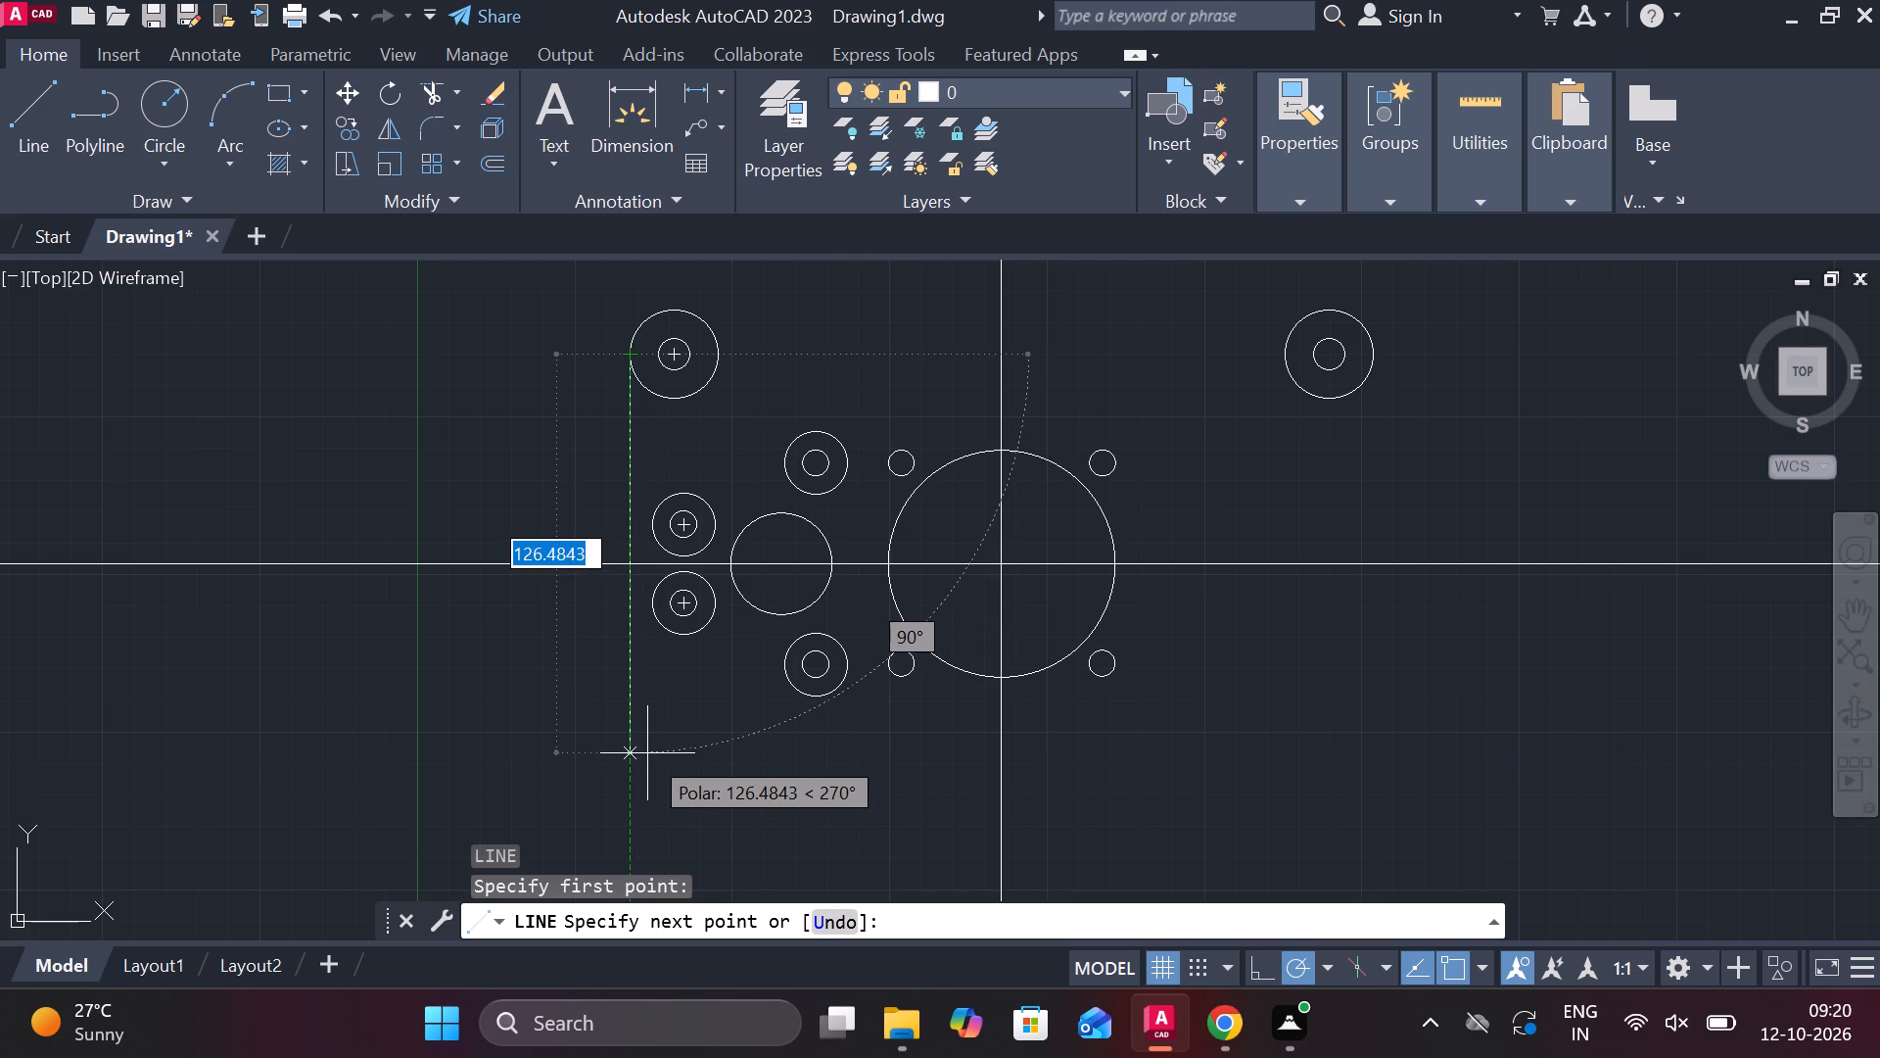
{"action": "left_click", "coordinate": [647, 753]}
{"action": "key", "text": "Escape"}
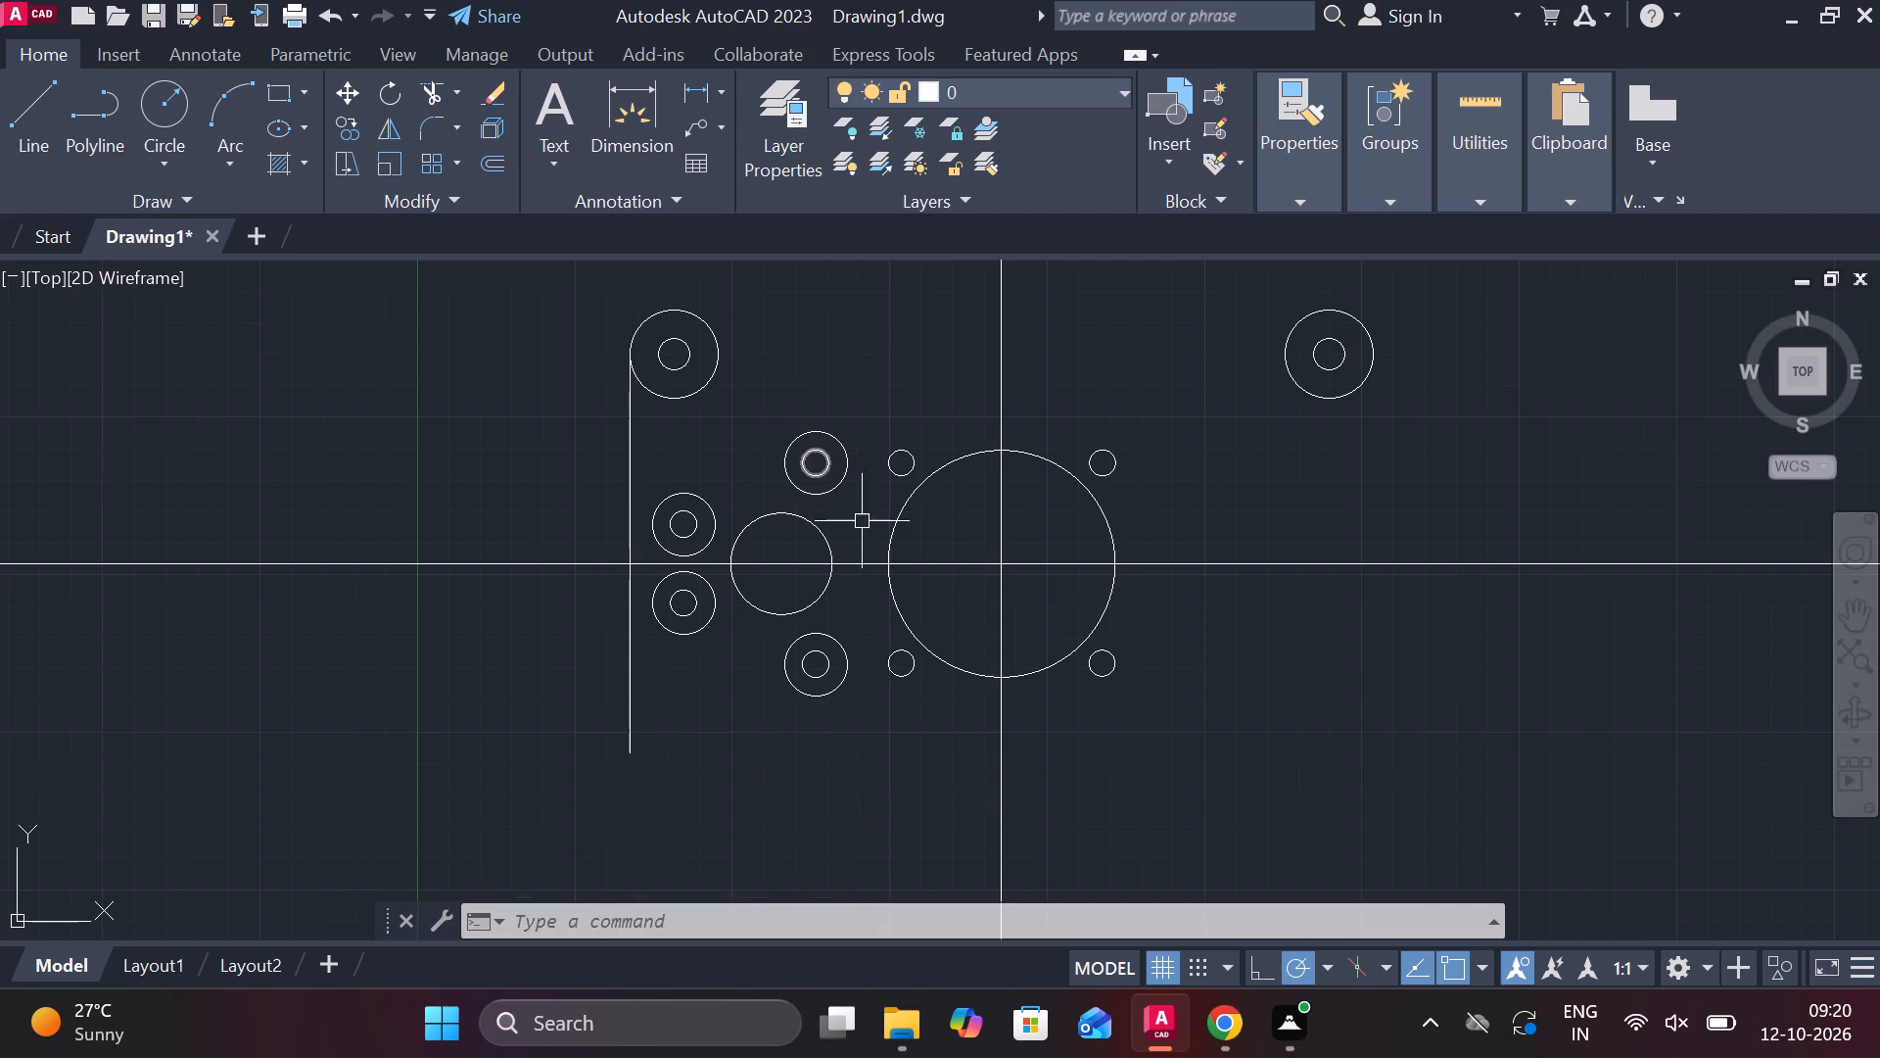
Draw a horizontal line leftward from the top quadrant of the upper-left outer circle.
{"action": "key", "text": "l"}
{"action": "key", "text": "Return"}
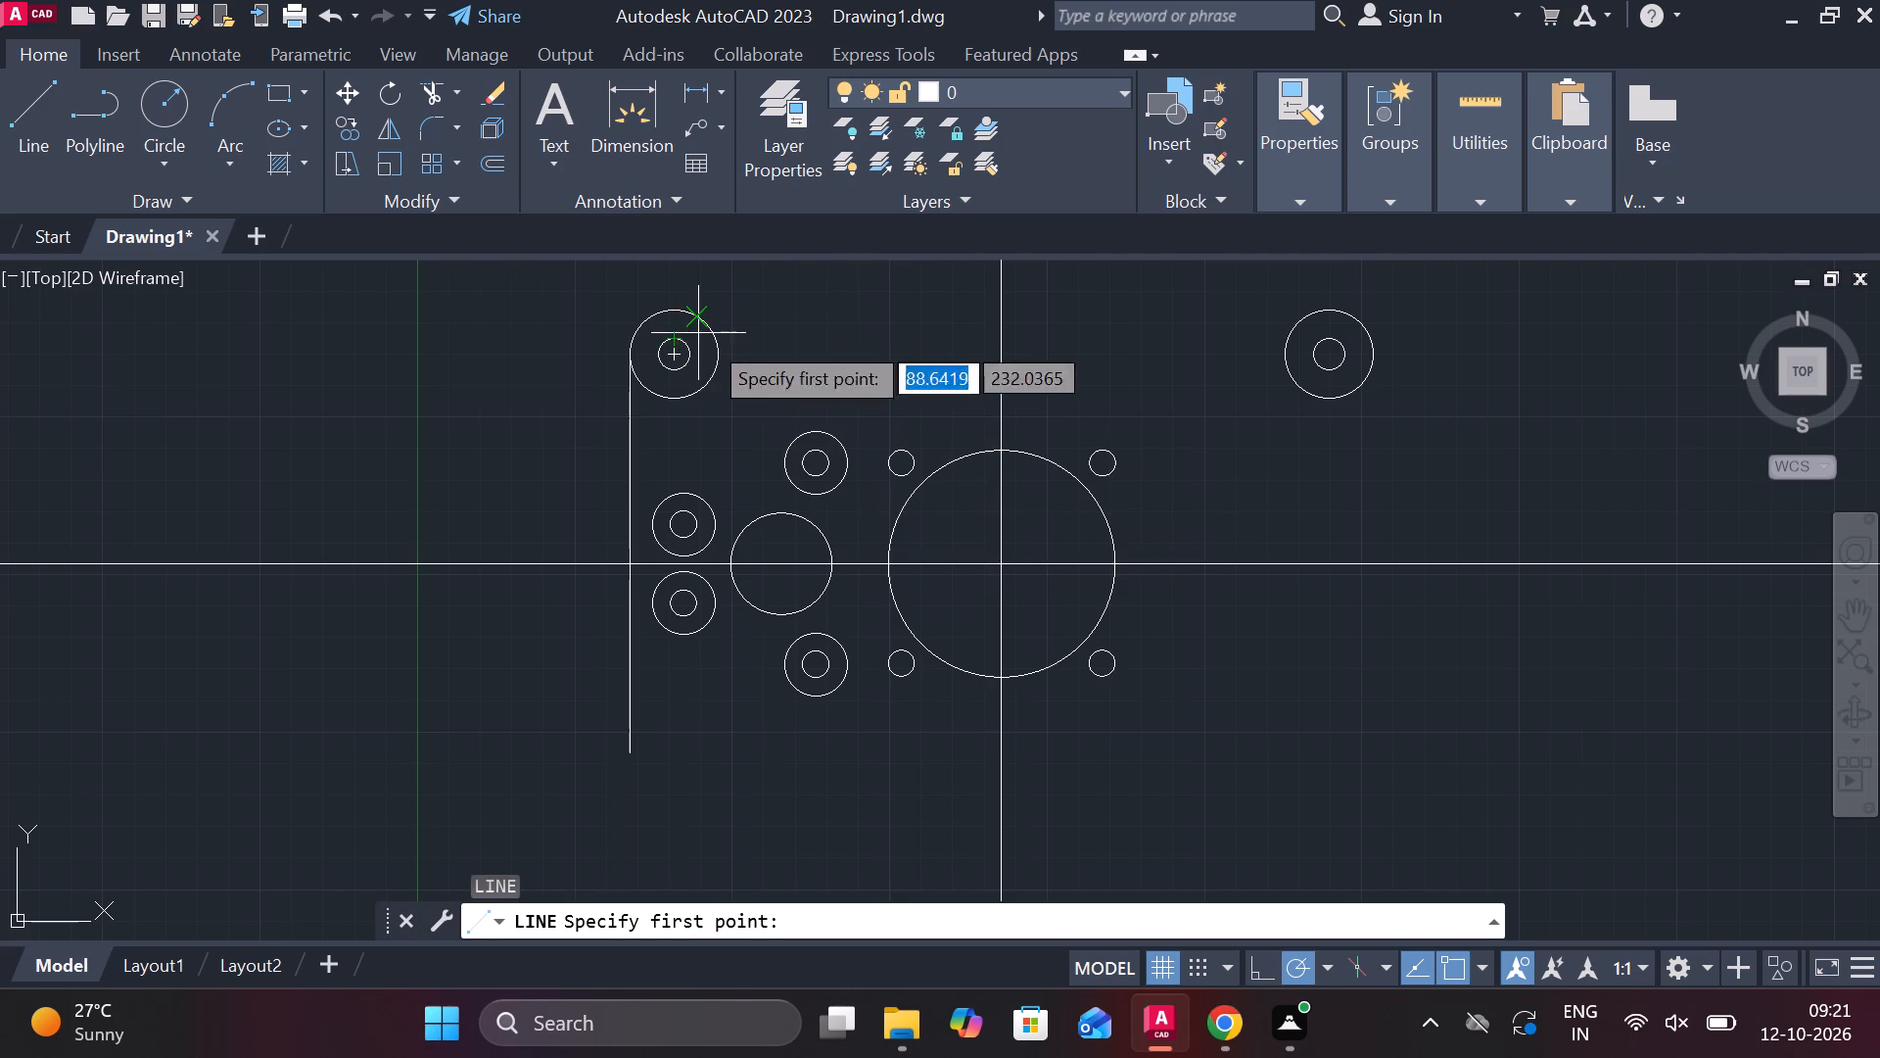
{"action": "left_click", "coordinate": [678, 309]}
{"action": "left_click", "coordinate": [449, 313]}
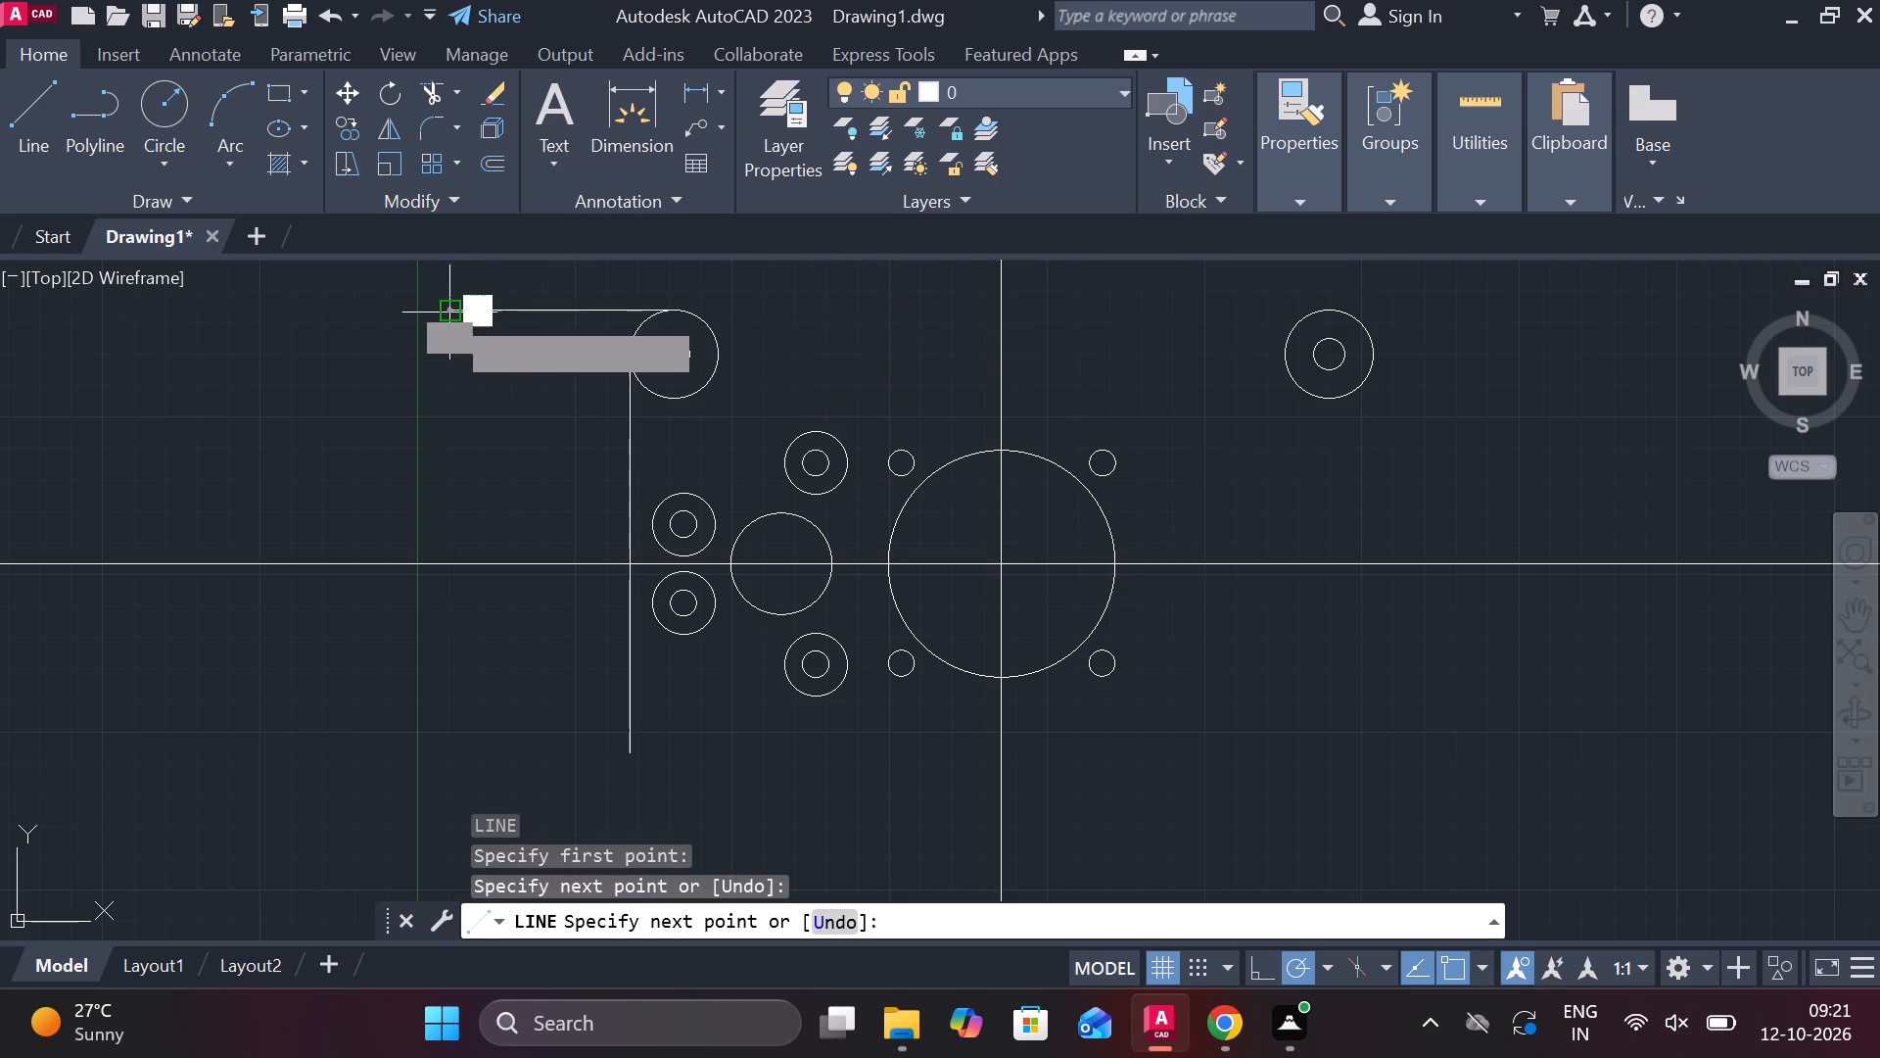
{"action": "key", "text": "Escape"}
Offset the top horizontal line 123.5 downward.
{"action": "left_click", "coordinate": [528, 313]}
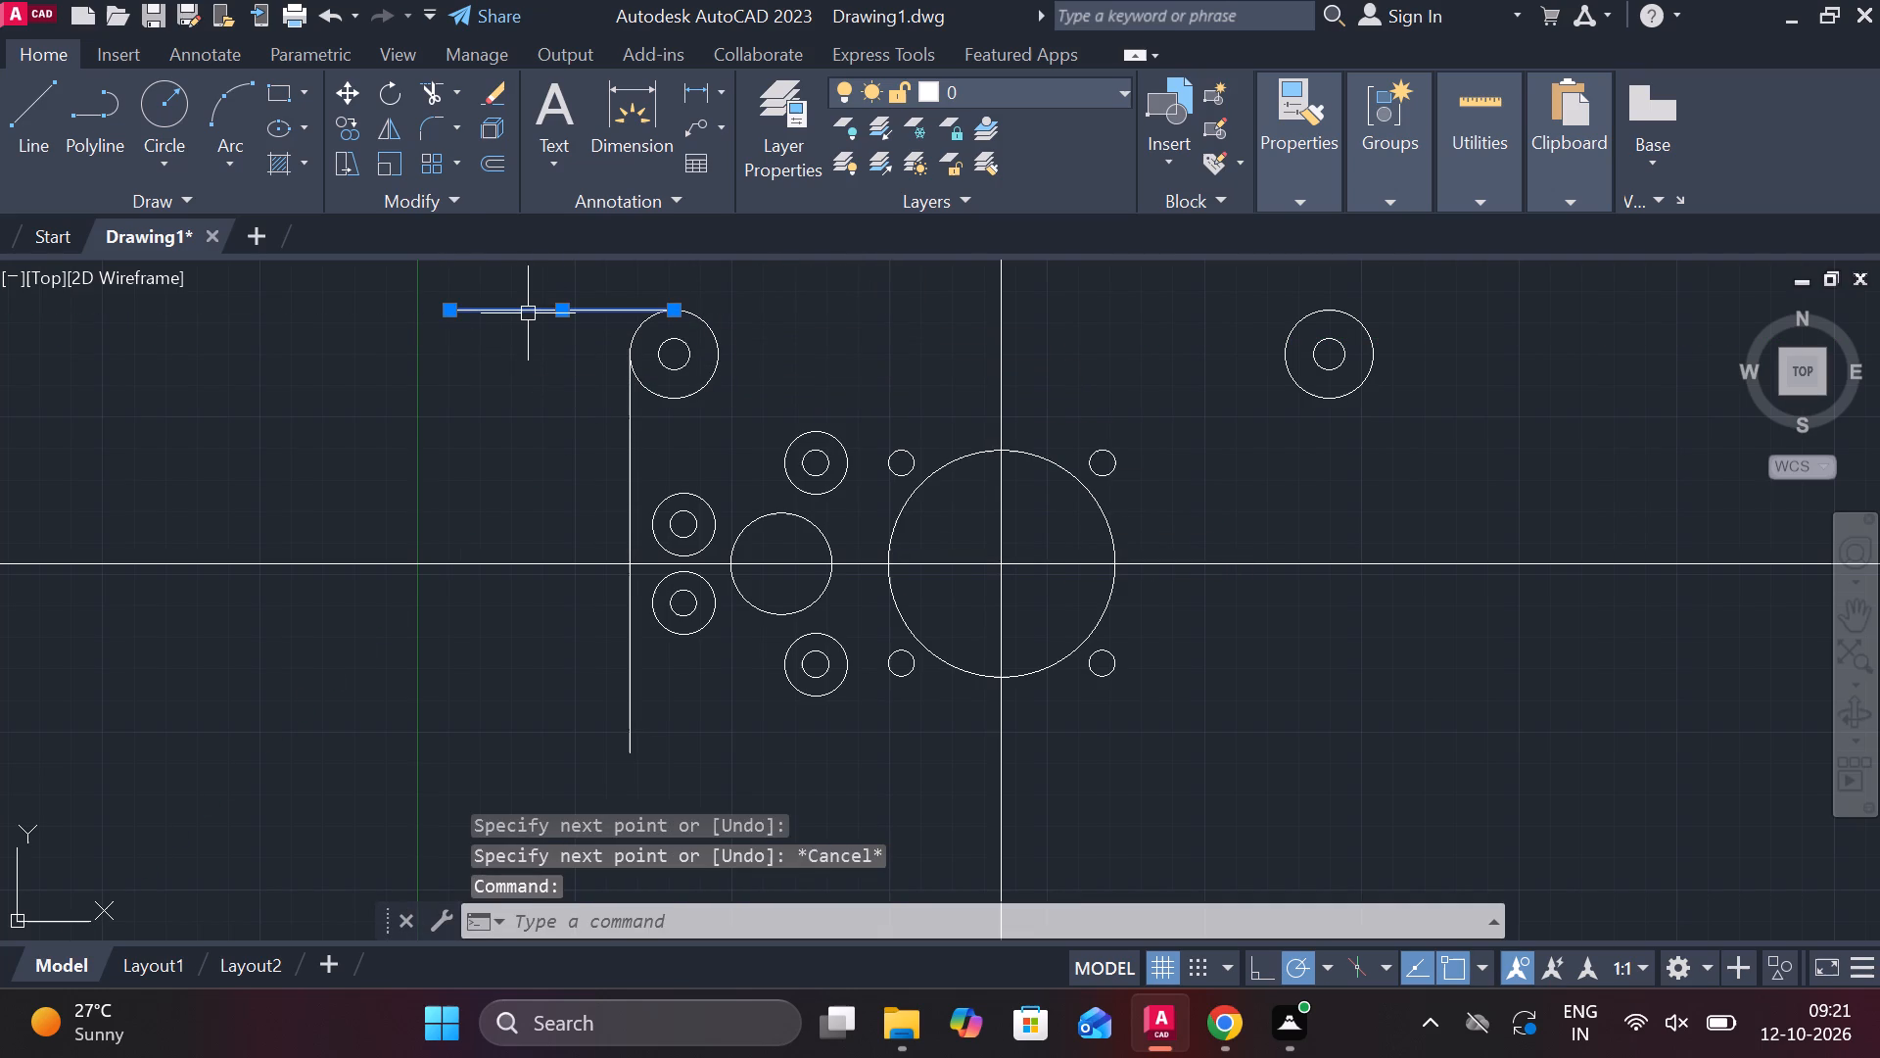
{"action": "key", "text": "o"}
{"action": "key", "text": "Return"}
{"action": "key", "text": "Return"}
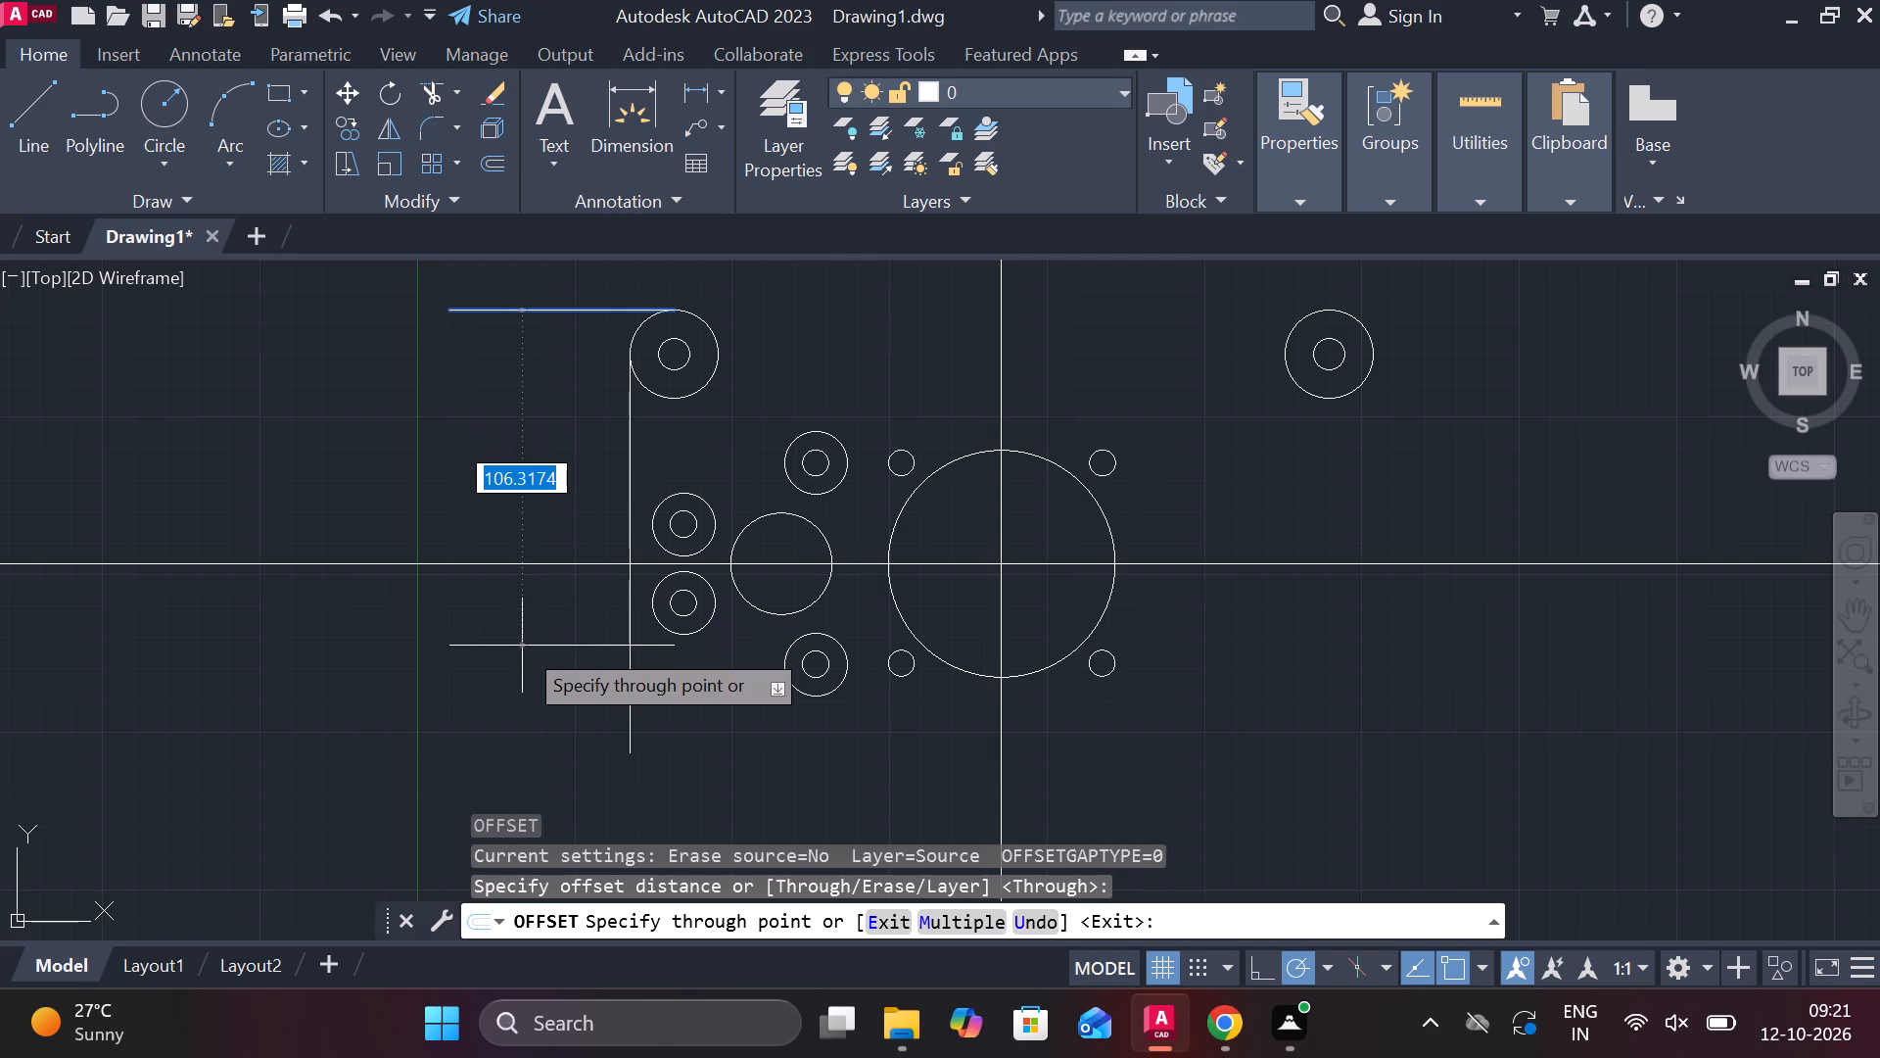
{"action": "type", "text": "123"}
{"action": "type", "text": ".5"}
{"action": "key", "text": "Return"}
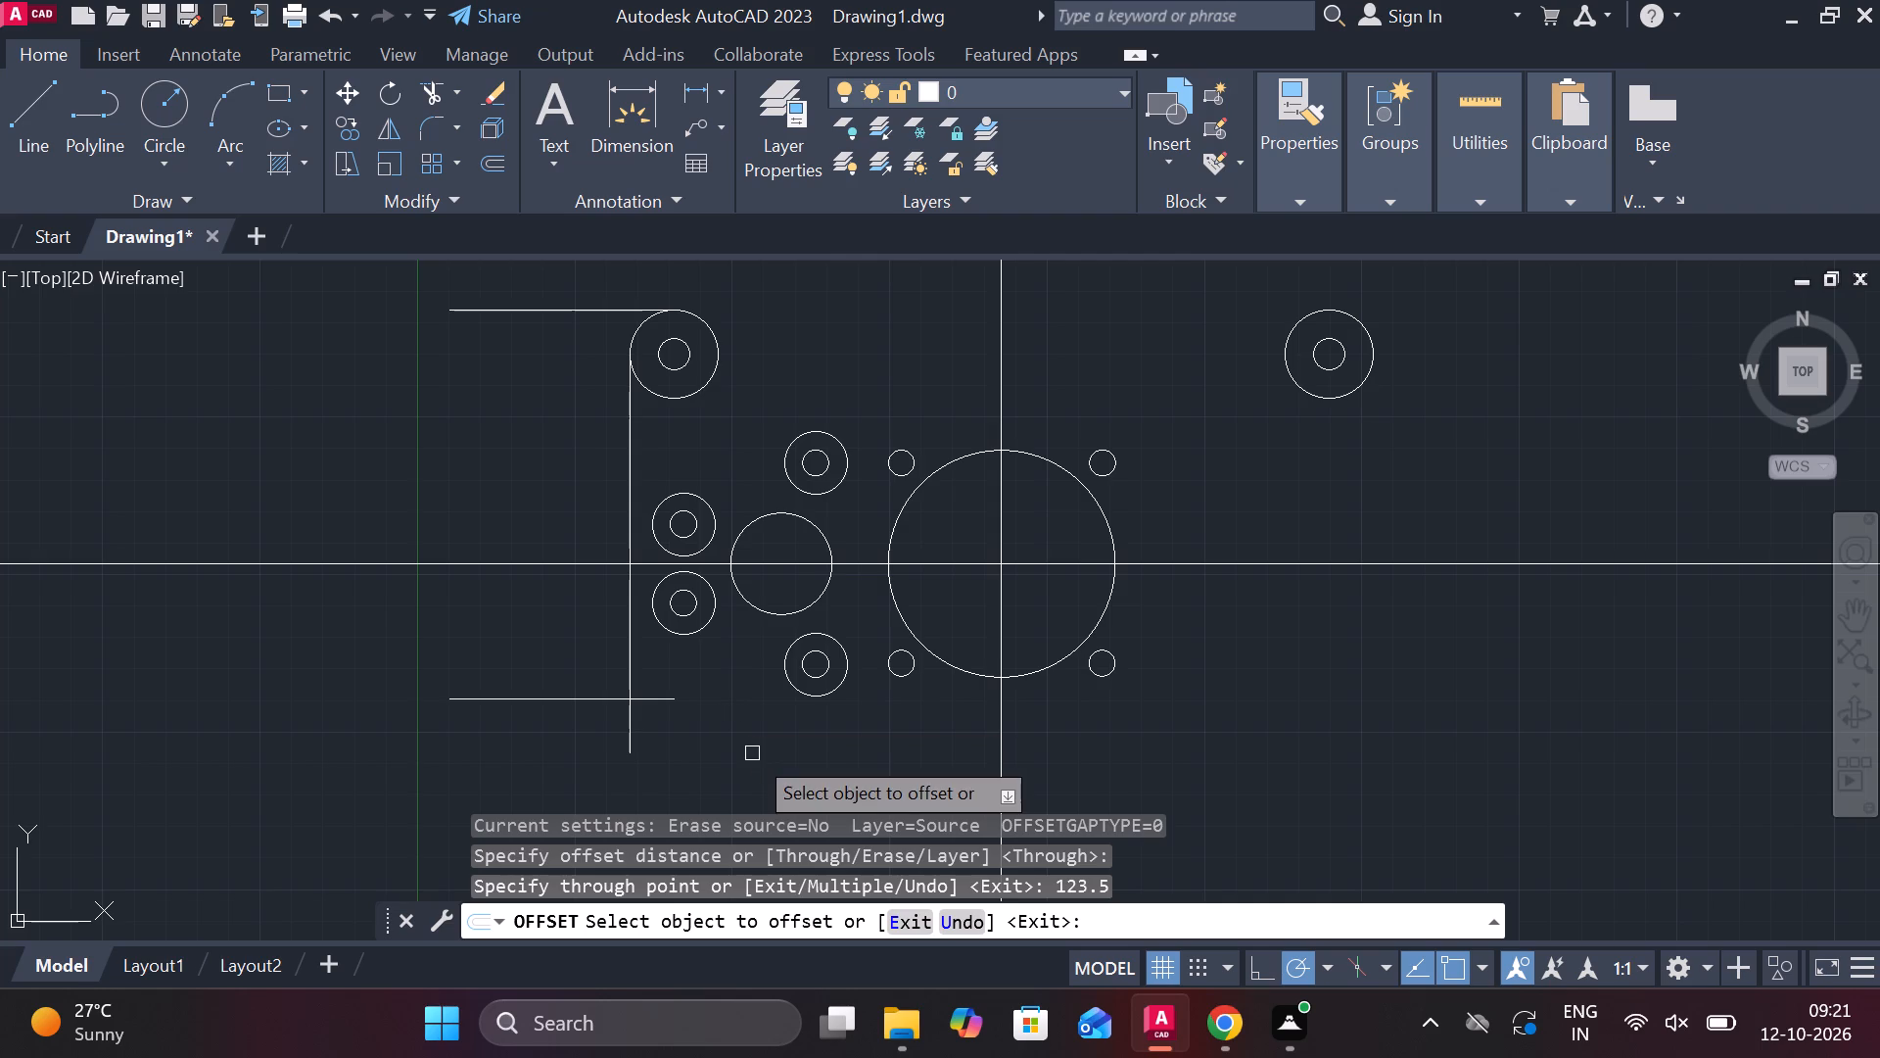
{"action": "key", "text": "Escape"}
Lengthen the lower offset line horizontally rightward to beyond the upper-right concentric circles.
{"action": "left_click", "coordinate": [672, 698]}
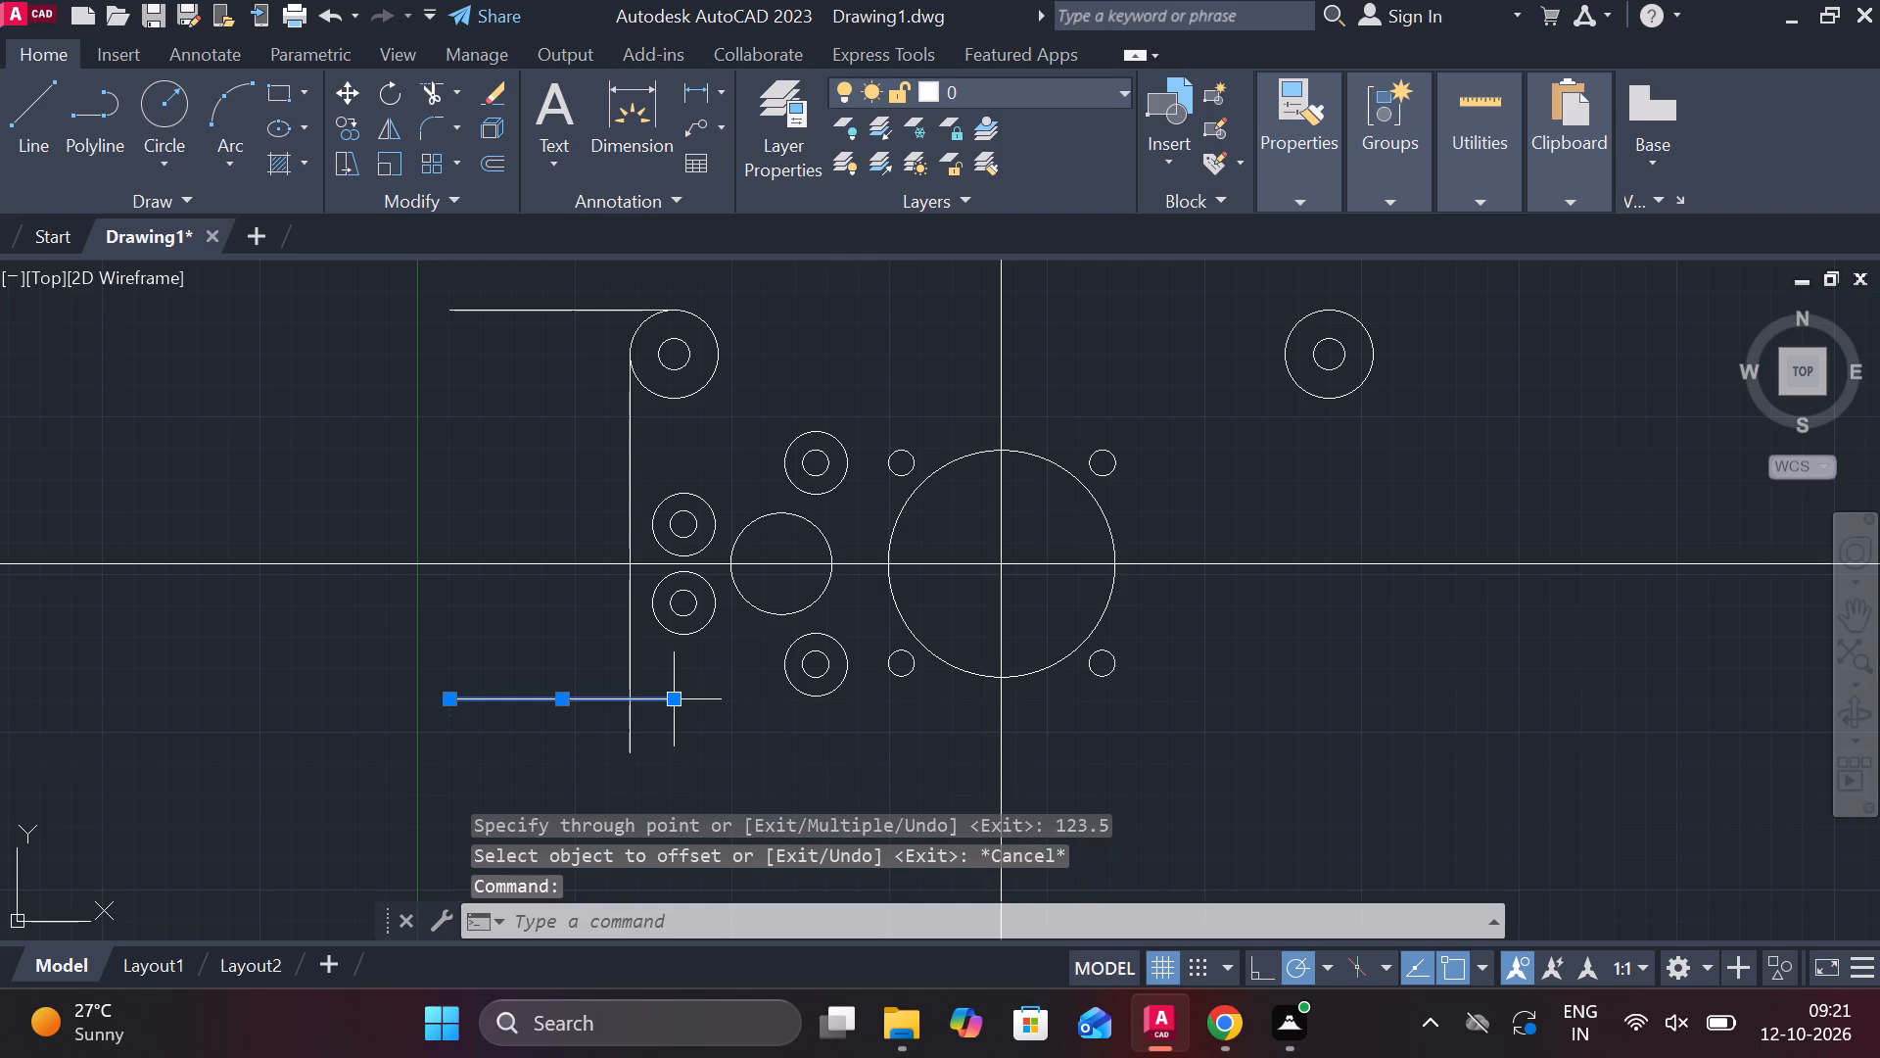
{"action": "left_click", "coordinate": [746, 777]}
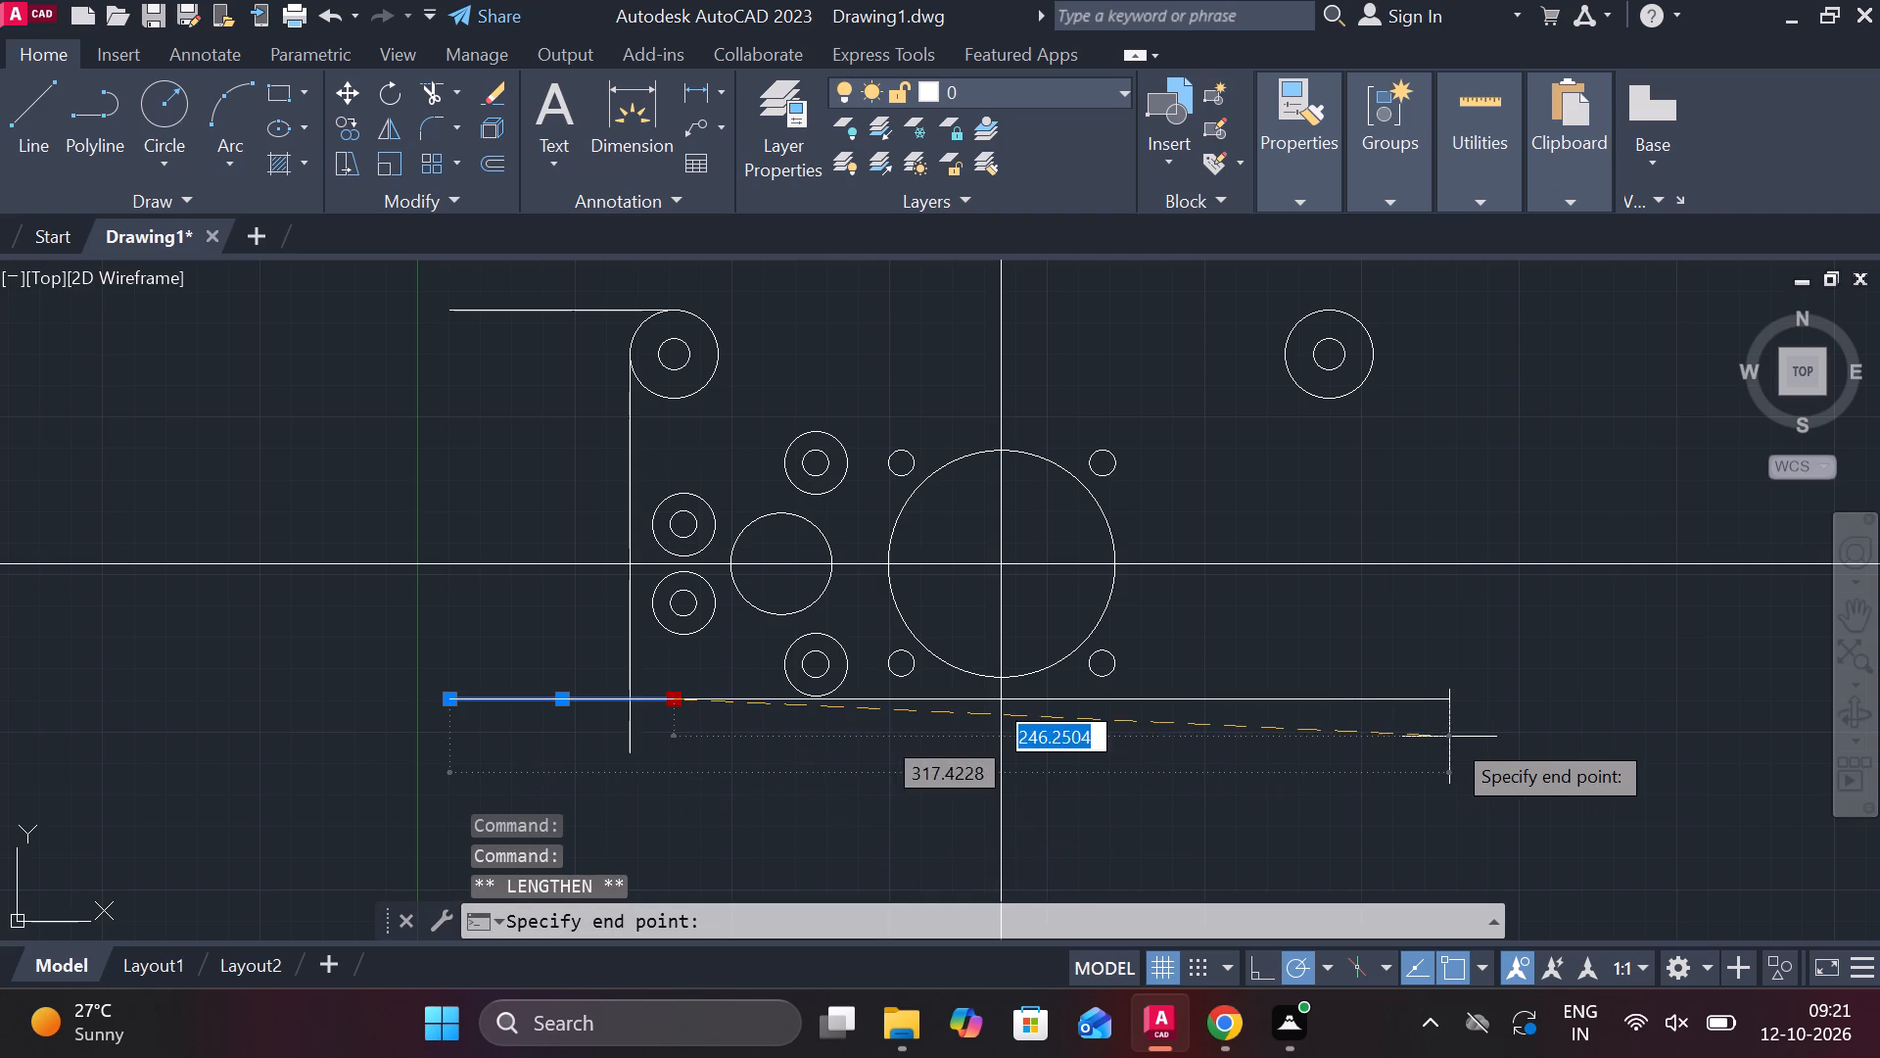
{"action": "left_click", "coordinate": [1484, 734]}
{"action": "key", "text": "Escape"}
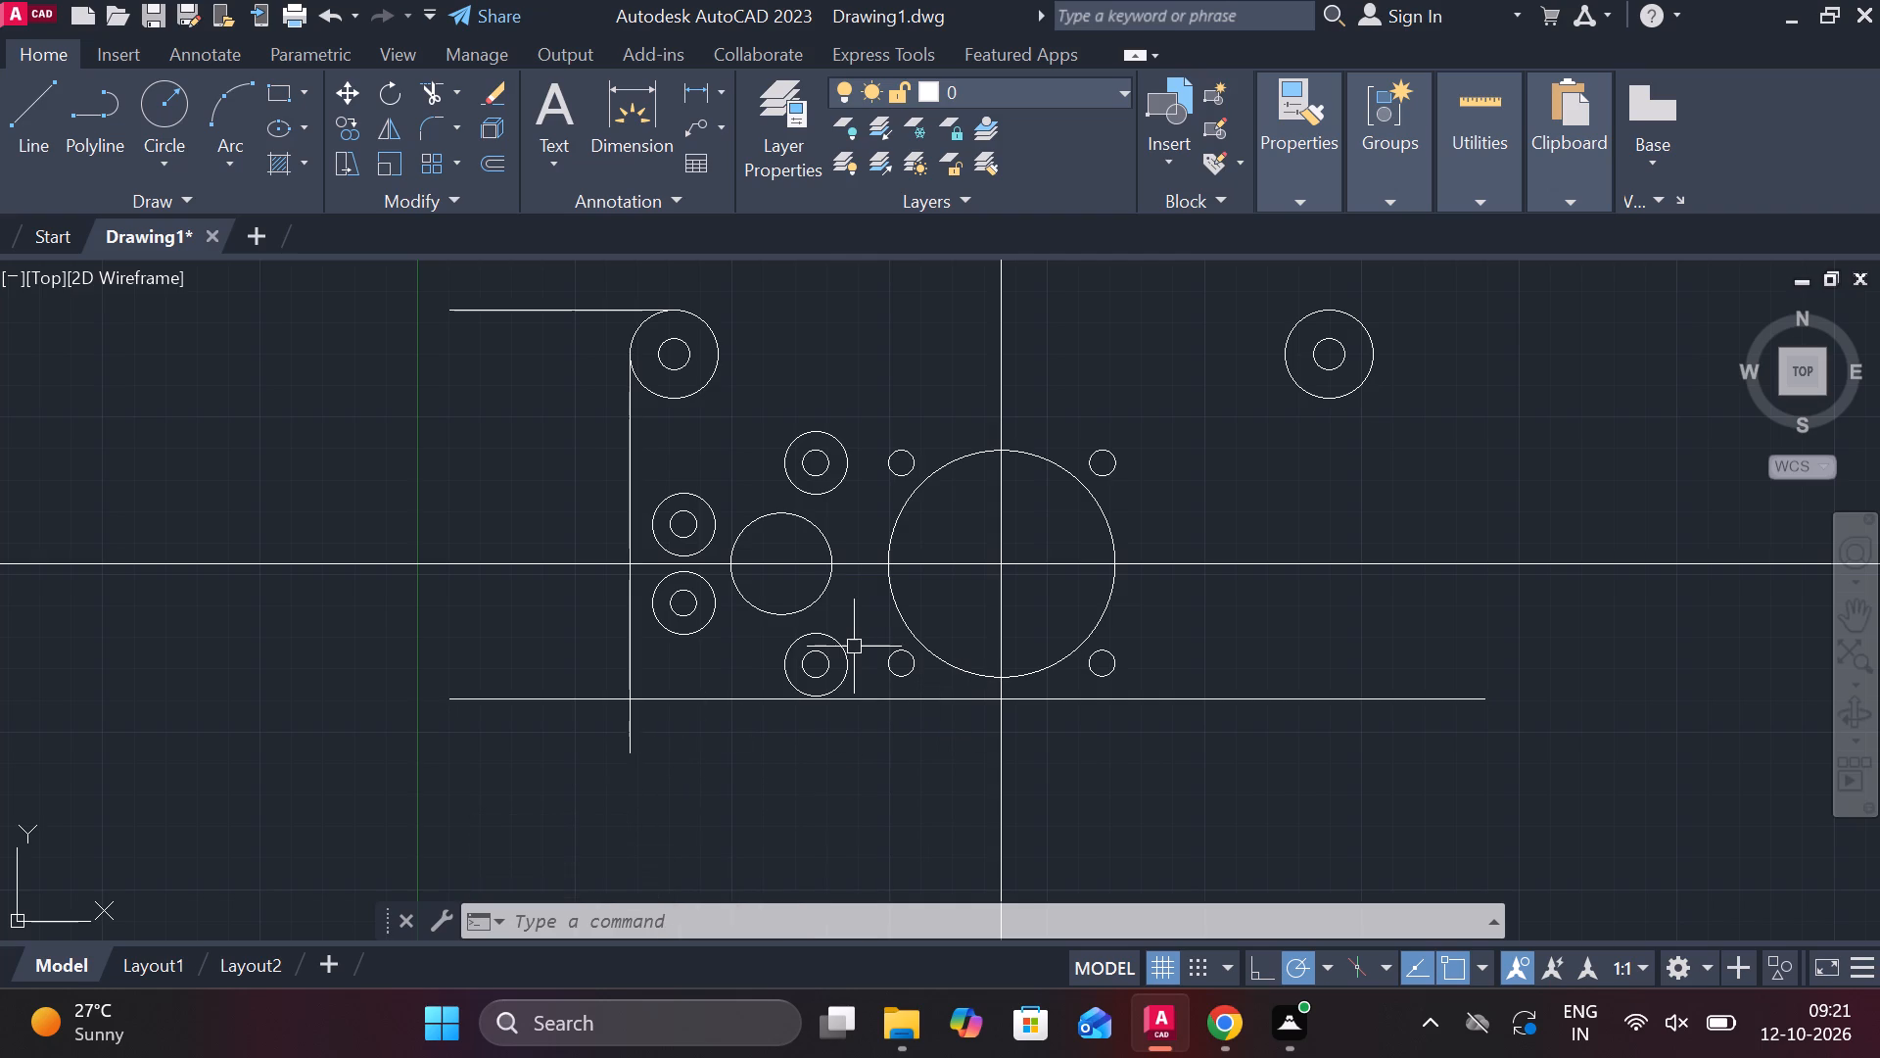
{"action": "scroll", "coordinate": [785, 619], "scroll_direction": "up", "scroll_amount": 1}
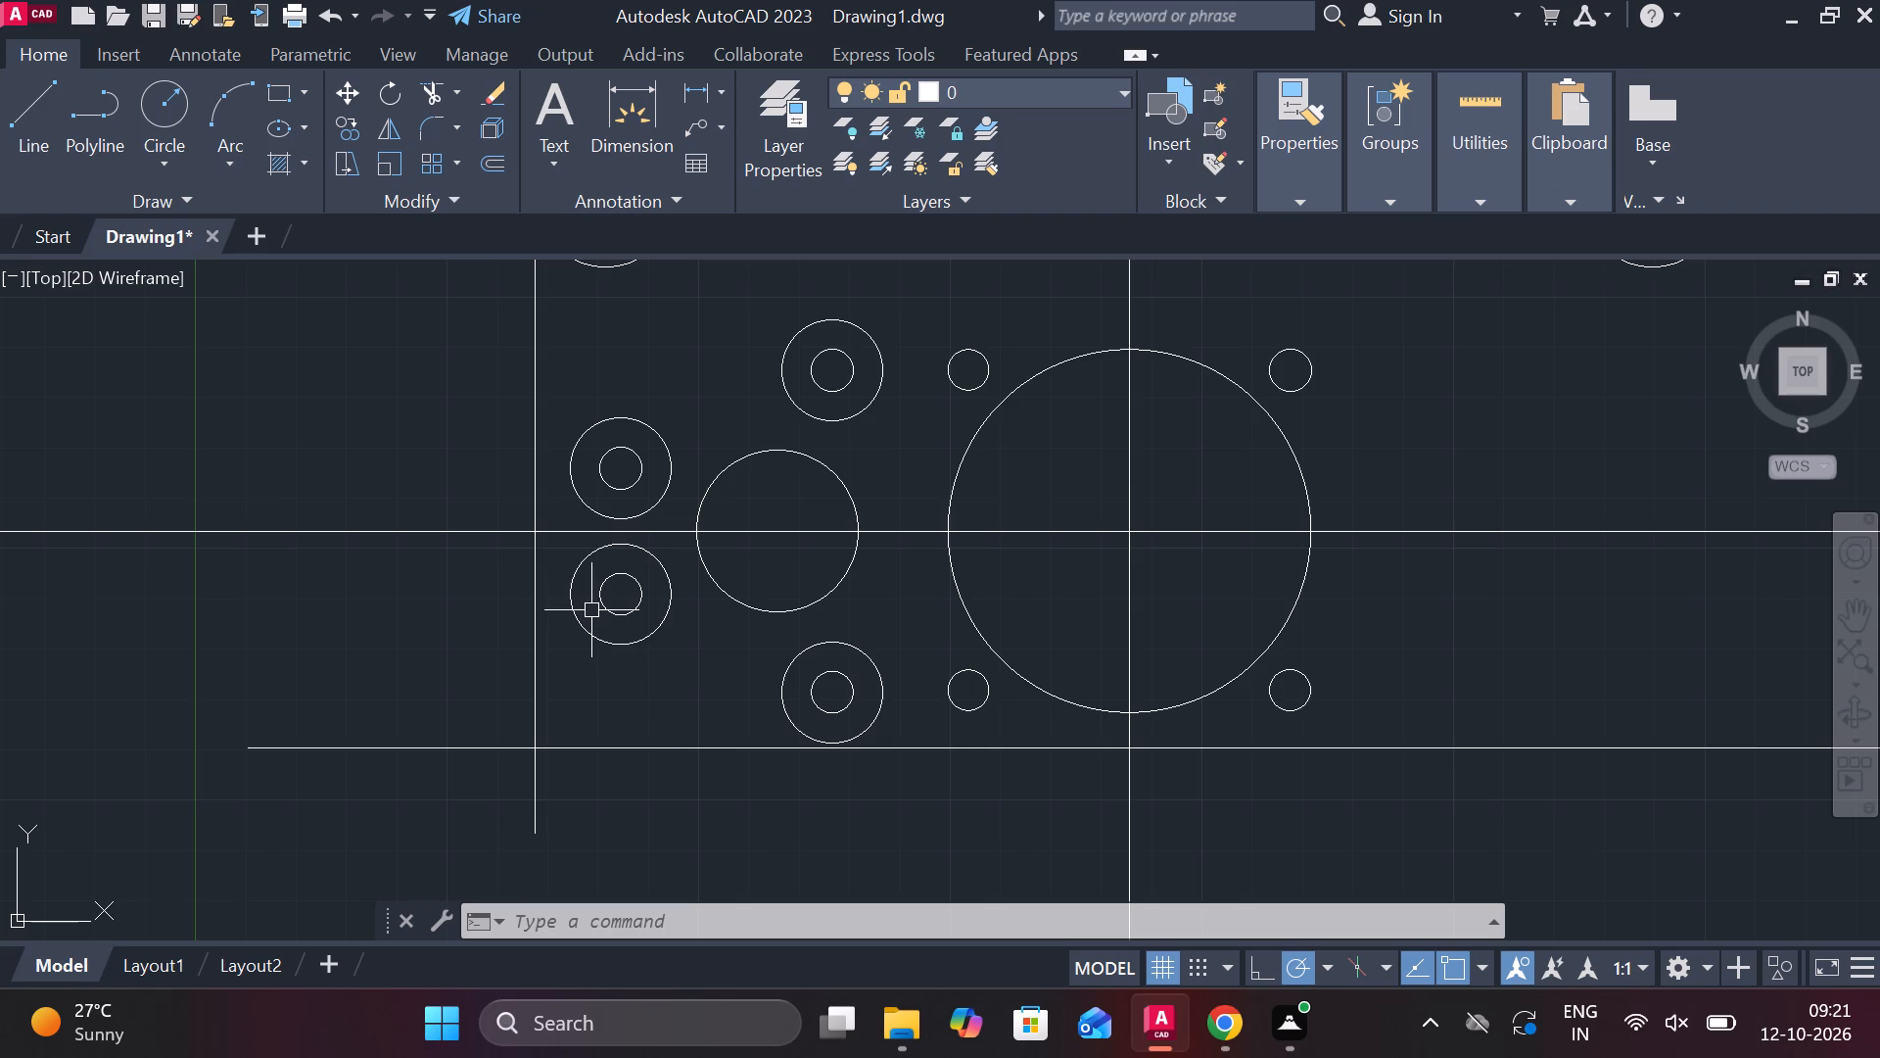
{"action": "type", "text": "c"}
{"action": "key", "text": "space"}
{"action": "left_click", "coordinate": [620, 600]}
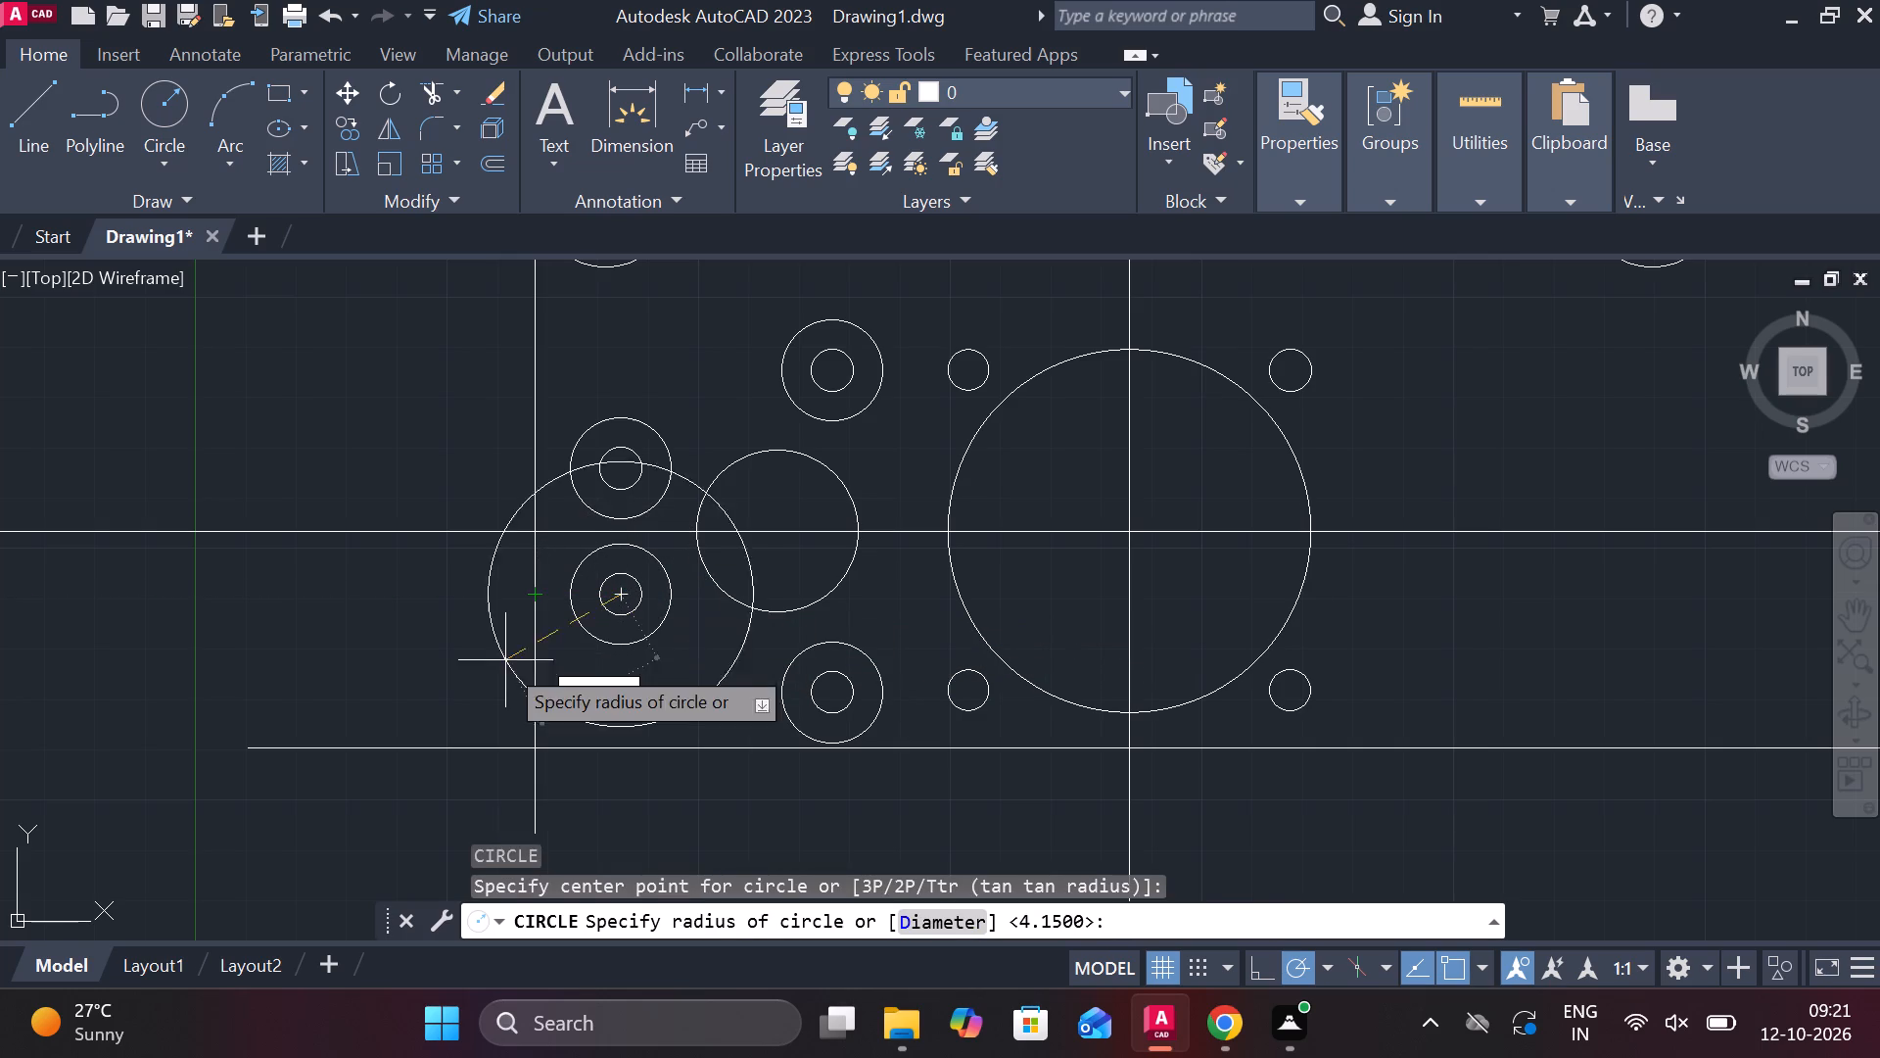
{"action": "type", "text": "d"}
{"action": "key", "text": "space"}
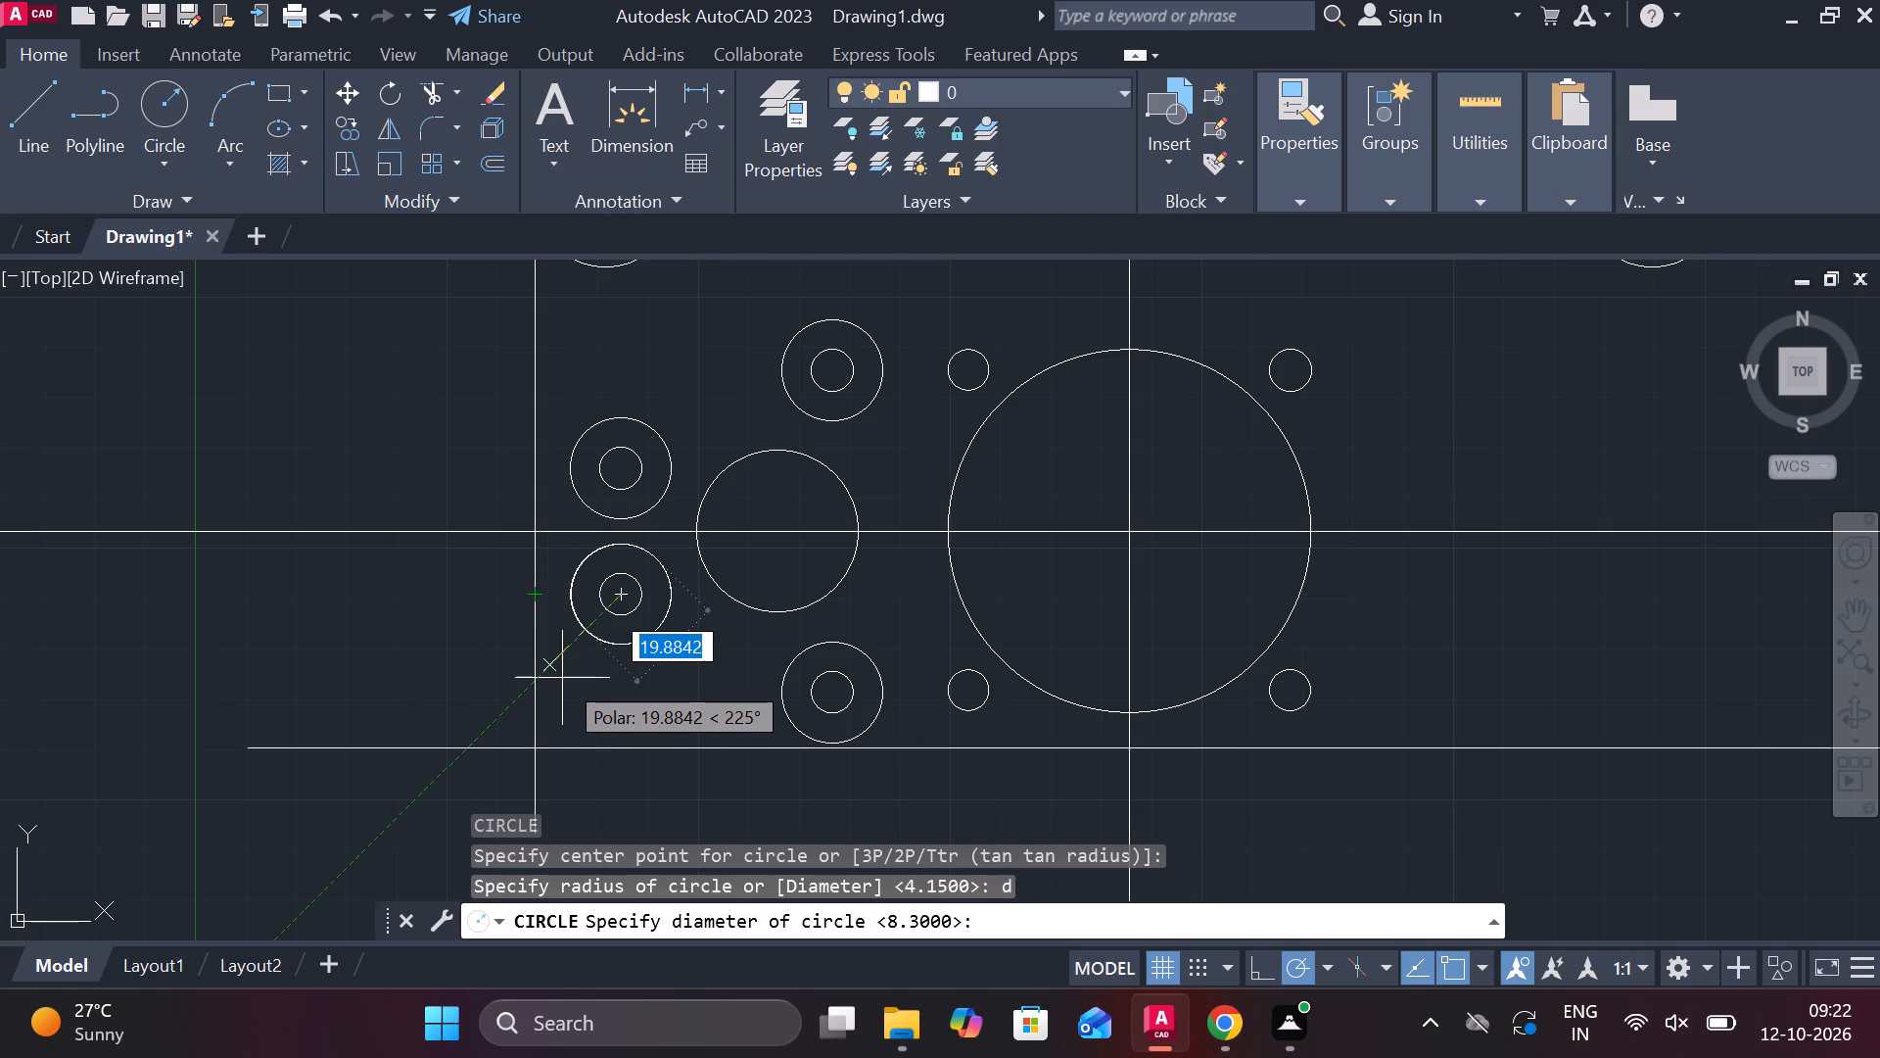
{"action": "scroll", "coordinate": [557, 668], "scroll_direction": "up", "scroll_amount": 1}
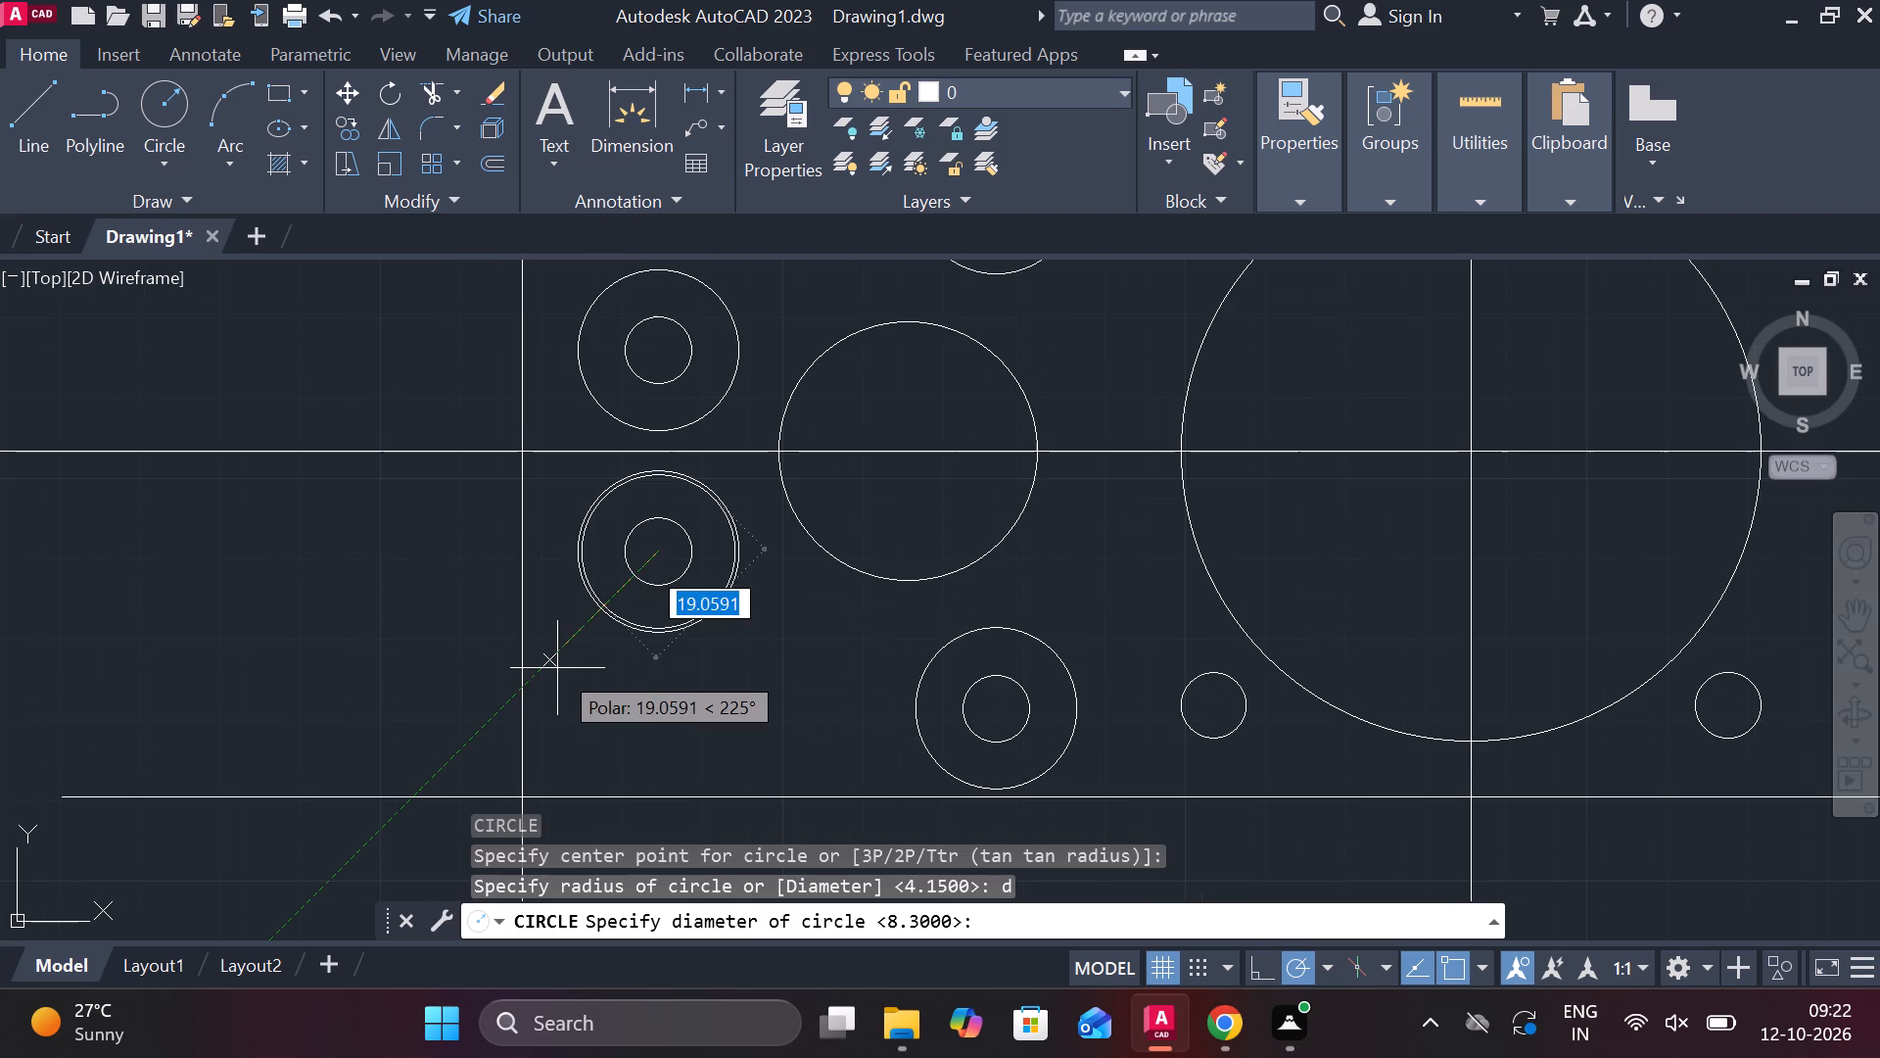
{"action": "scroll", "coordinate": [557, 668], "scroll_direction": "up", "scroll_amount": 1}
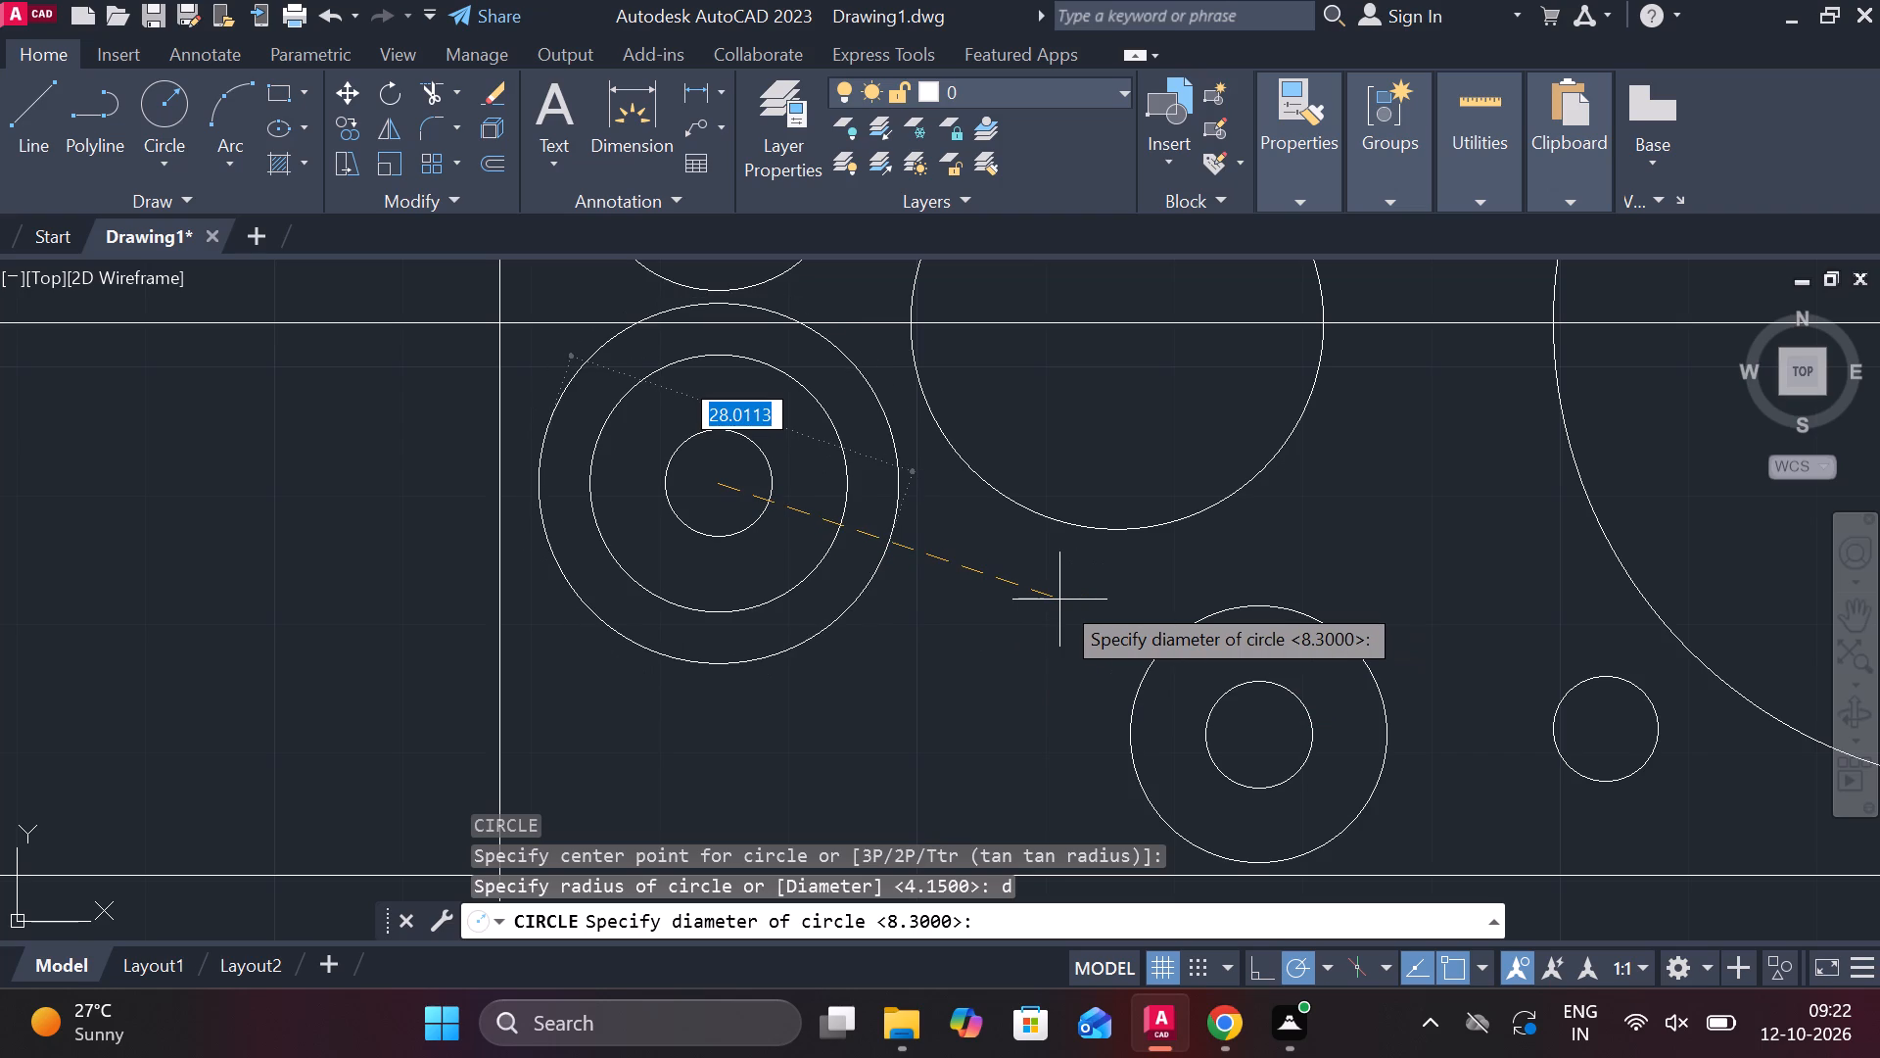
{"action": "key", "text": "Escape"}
Draw a circle of radius 10 centred on the lower-right small hole of the large circle.
{"action": "middle_click_drag", "start_coordinate": [961, 707], "coordinate": [915, 707]}
{"action": "scroll", "coordinate": [916, 684], "scroll_direction": "down", "scroll_amount": 1}
{"action": "middle_click_drag", "start_coordinate": [1376, 740], "coordinate": [1033, 745]}
{"action": "middle_click_drag", "start_coordinate": [1536, 752], "coordinate": [1348, 779]}
{"action": "type", "text": "c"}
{"action": "key", "text": "space"}
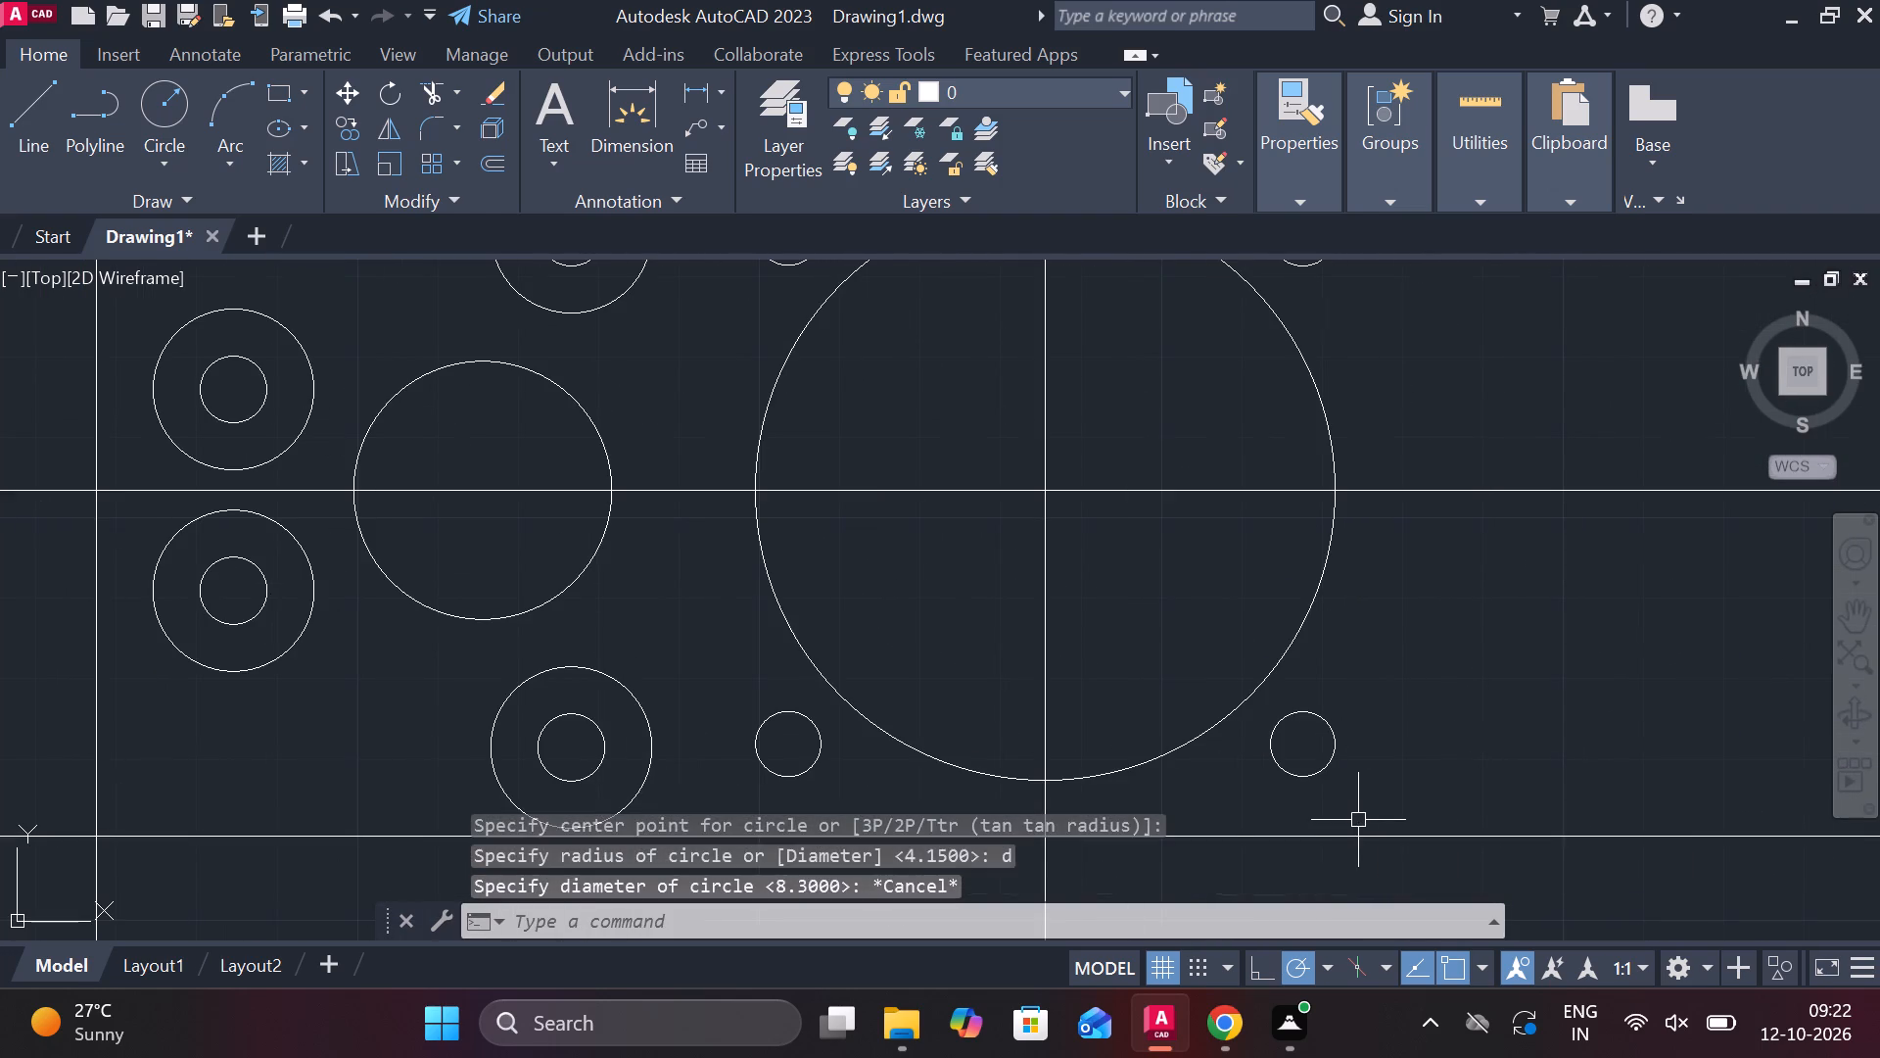
{"action": "left_click", "coordinate": [1295, 744]}
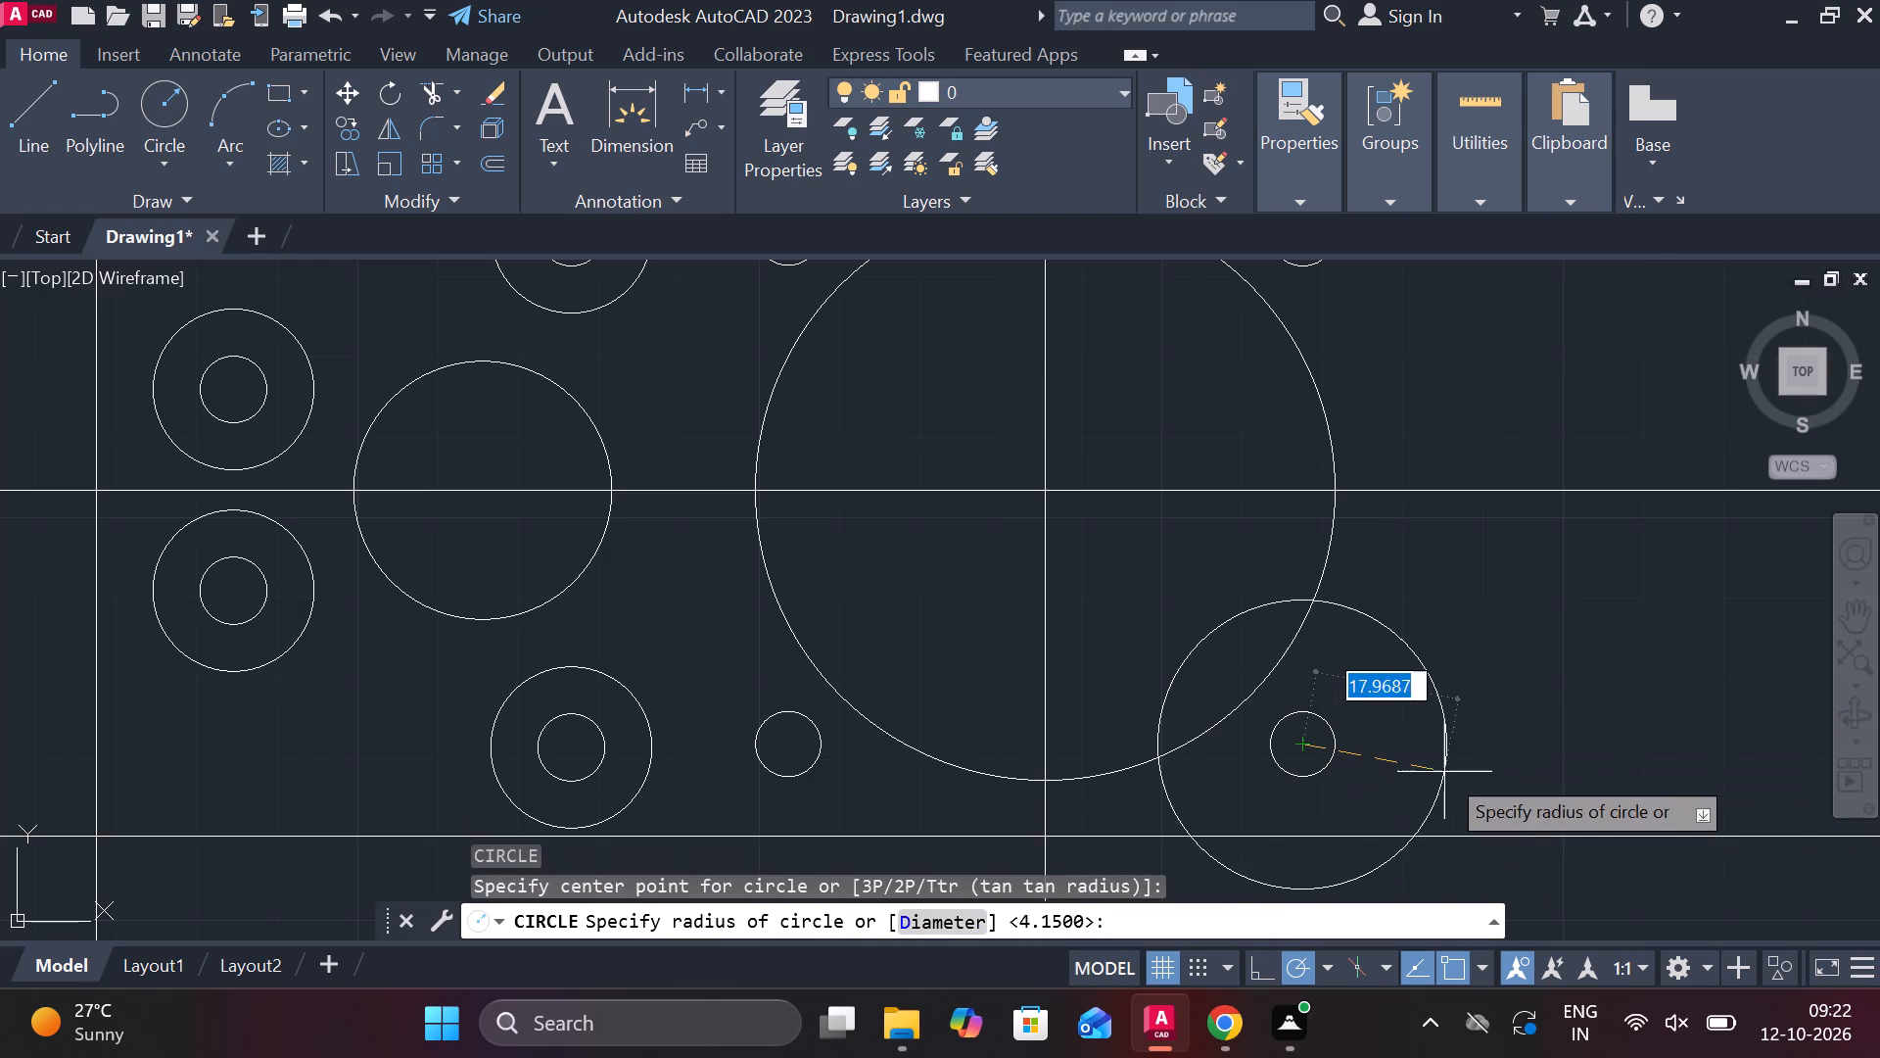
{"action": "type", "text": "10"}
{"action": "key", "text": "Return"}
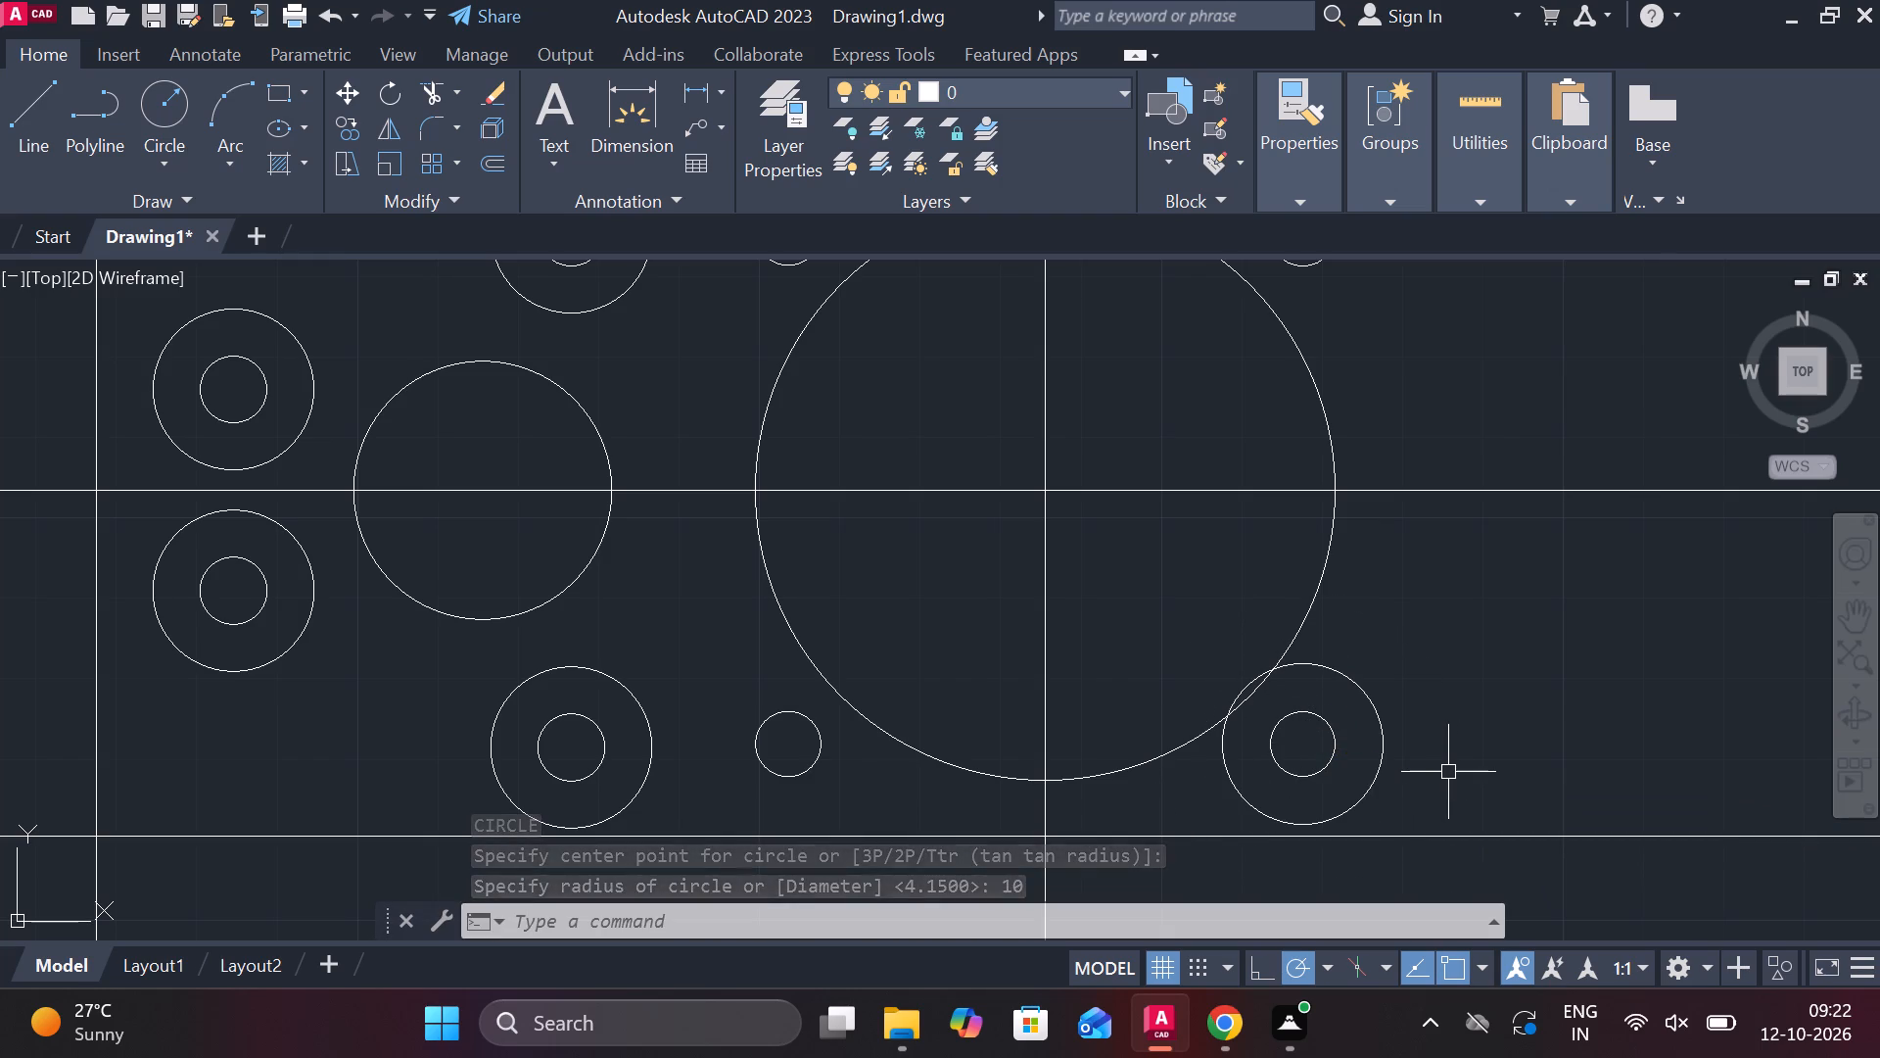
Draw a line tangent to the upper-right outer circle and the radius 10 circle around the lower-right hole.
{"action": "scroll", "coordinate": [1448, 772], "scroll_direction": "down", "scroll_amount": 2}
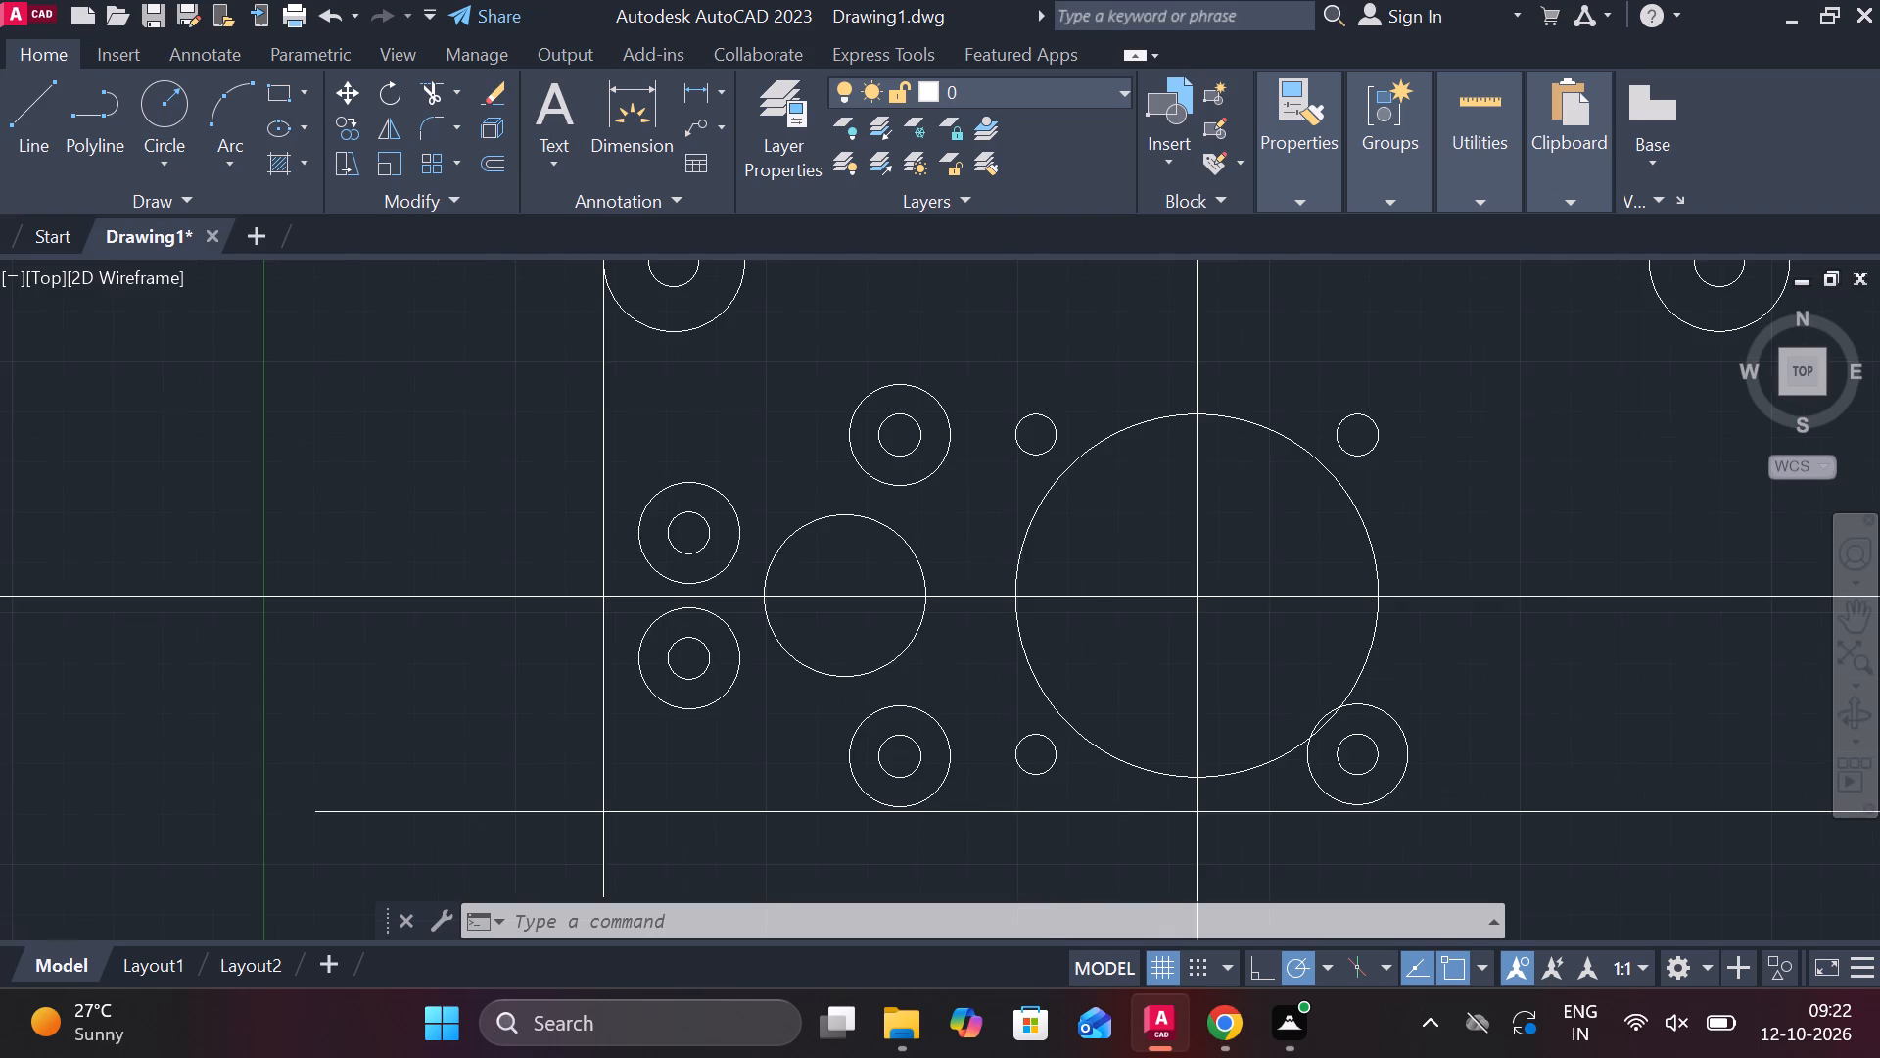
{"action": "key", "text": "l"}
{"action": "key", "text": "Return"}
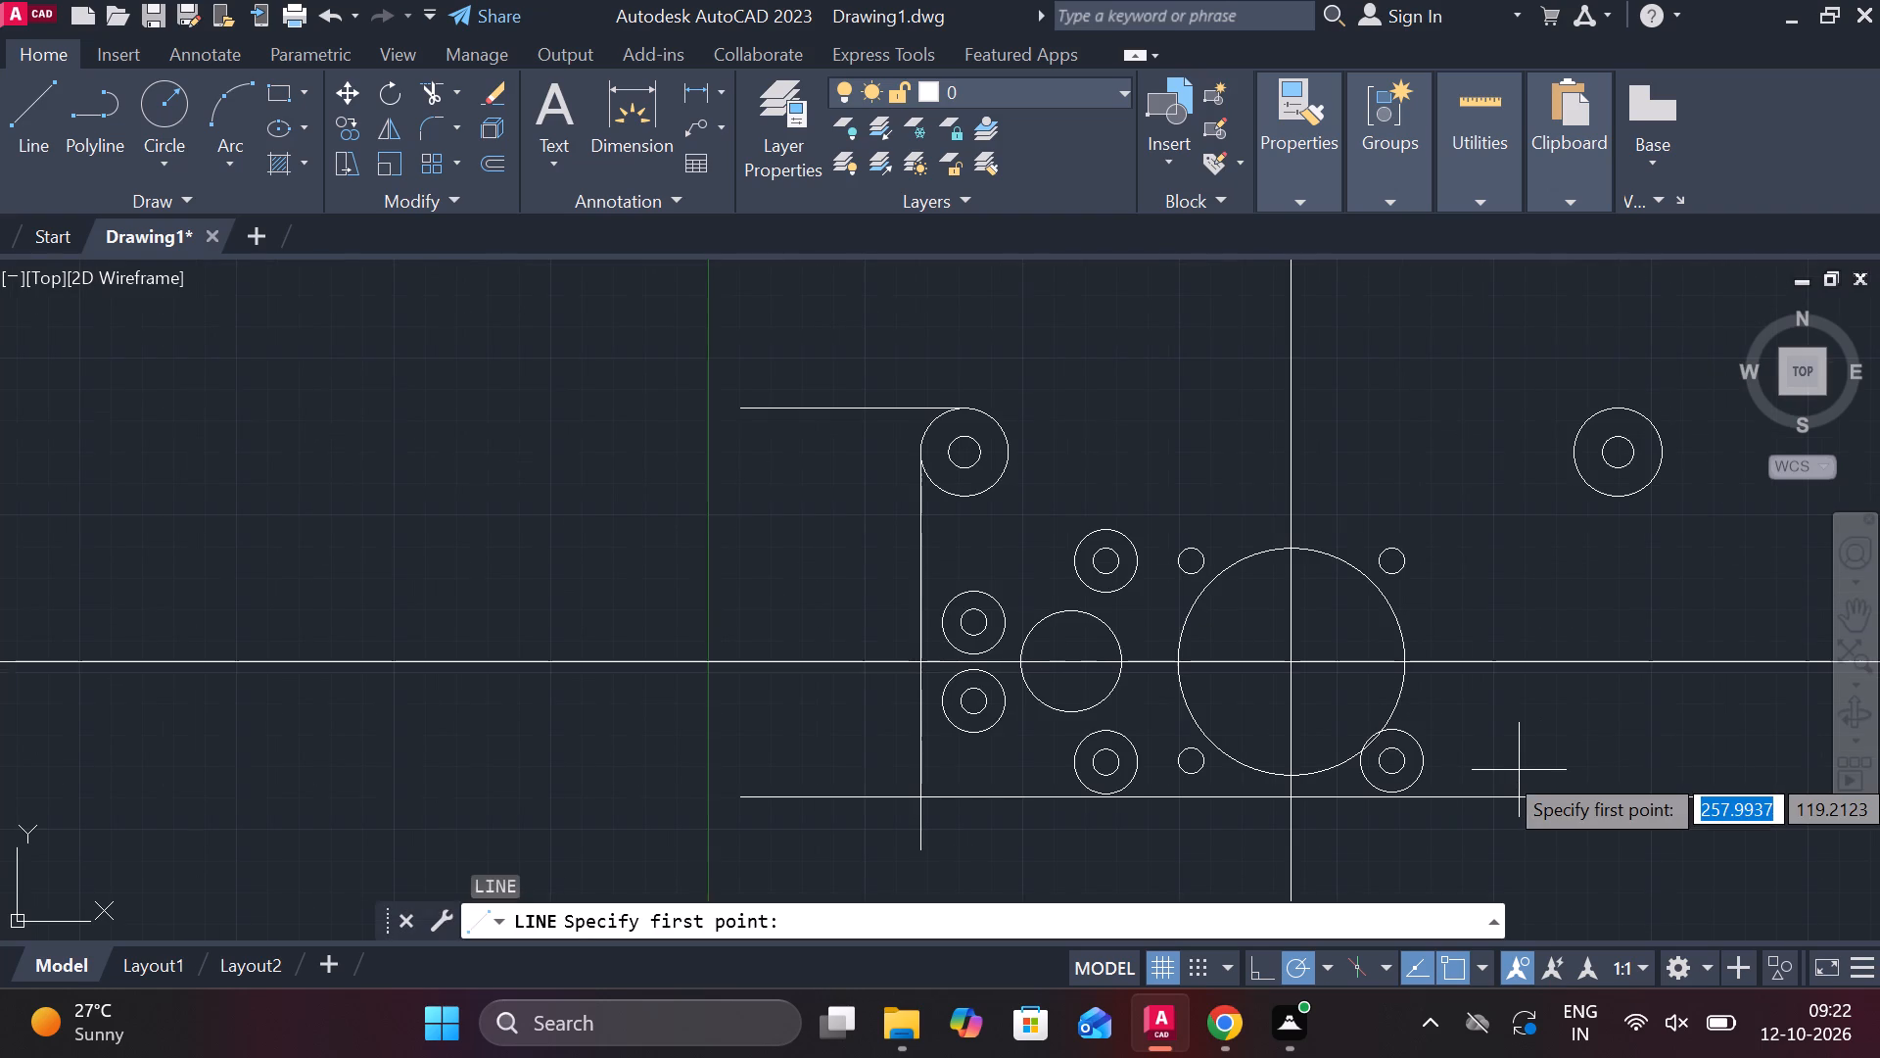
{"action": "type", "text": "tan"}
{"action": "key", "text": "Return"}
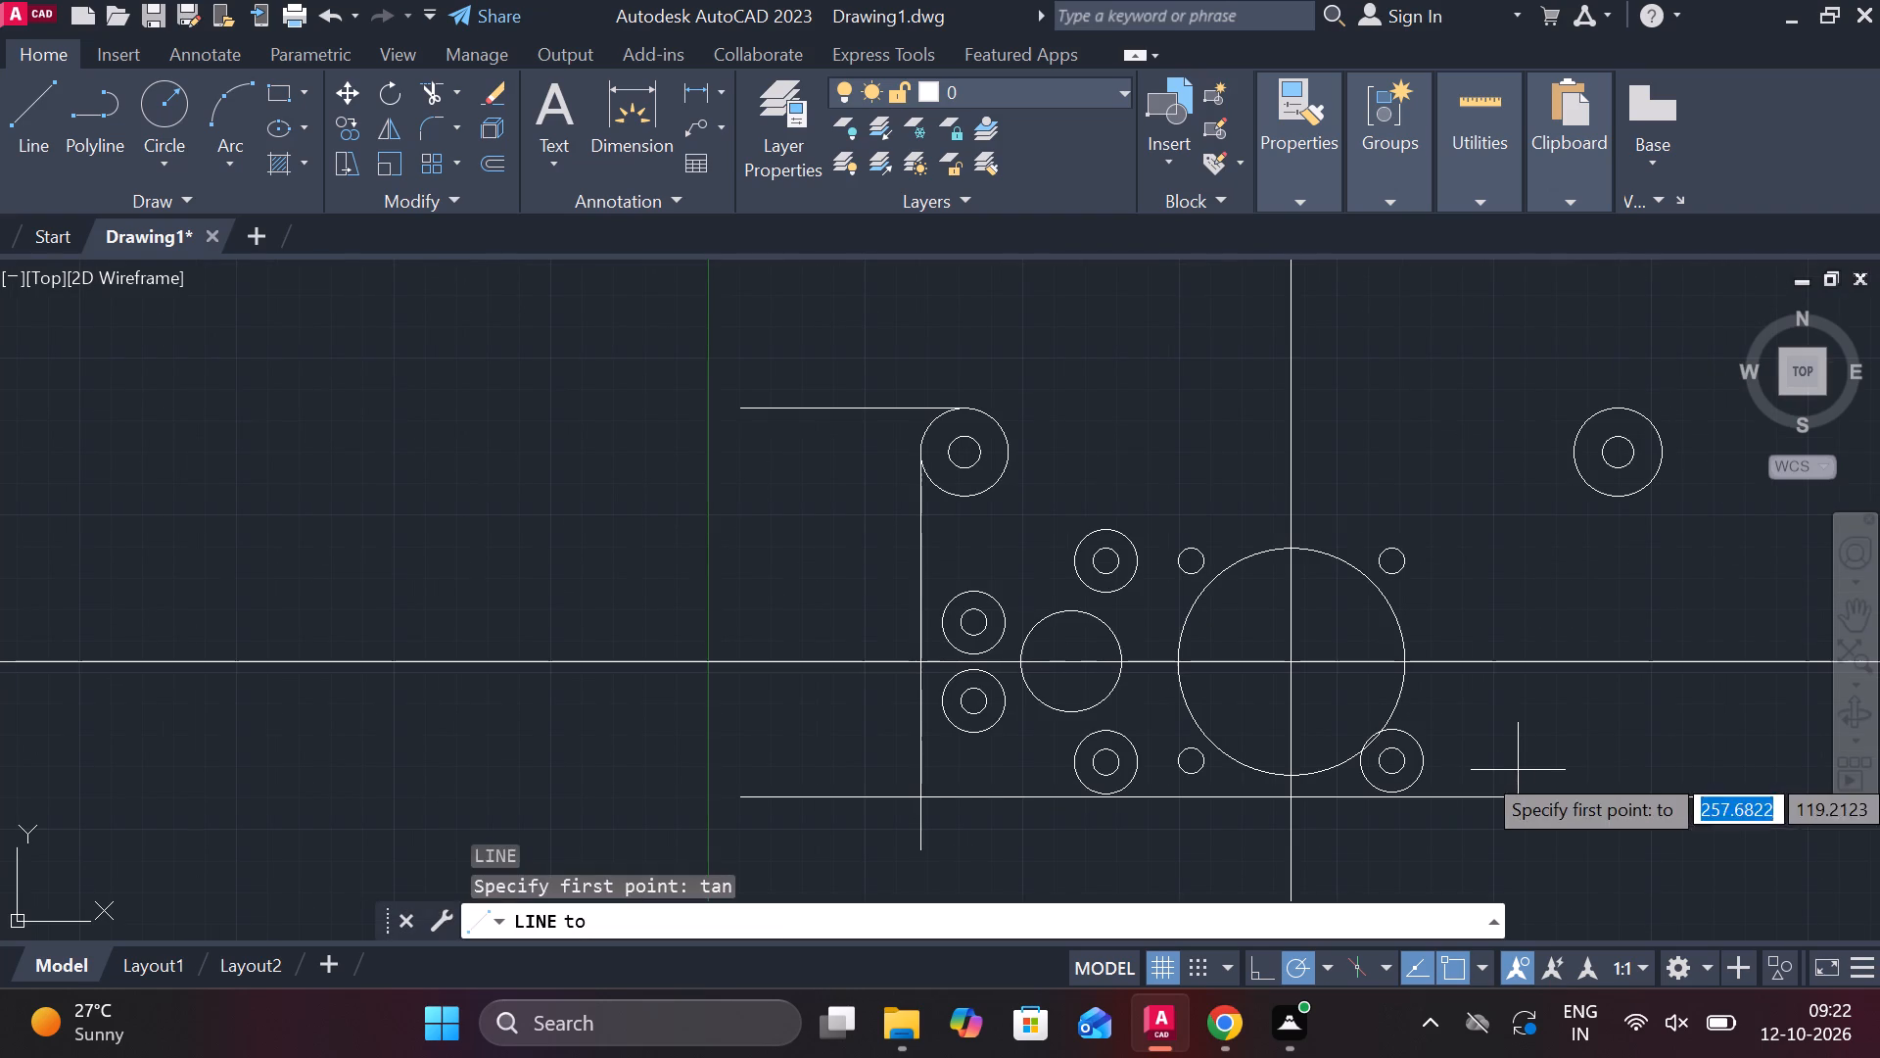
{"action": "left_click", "coordinate": [1658, 465]}
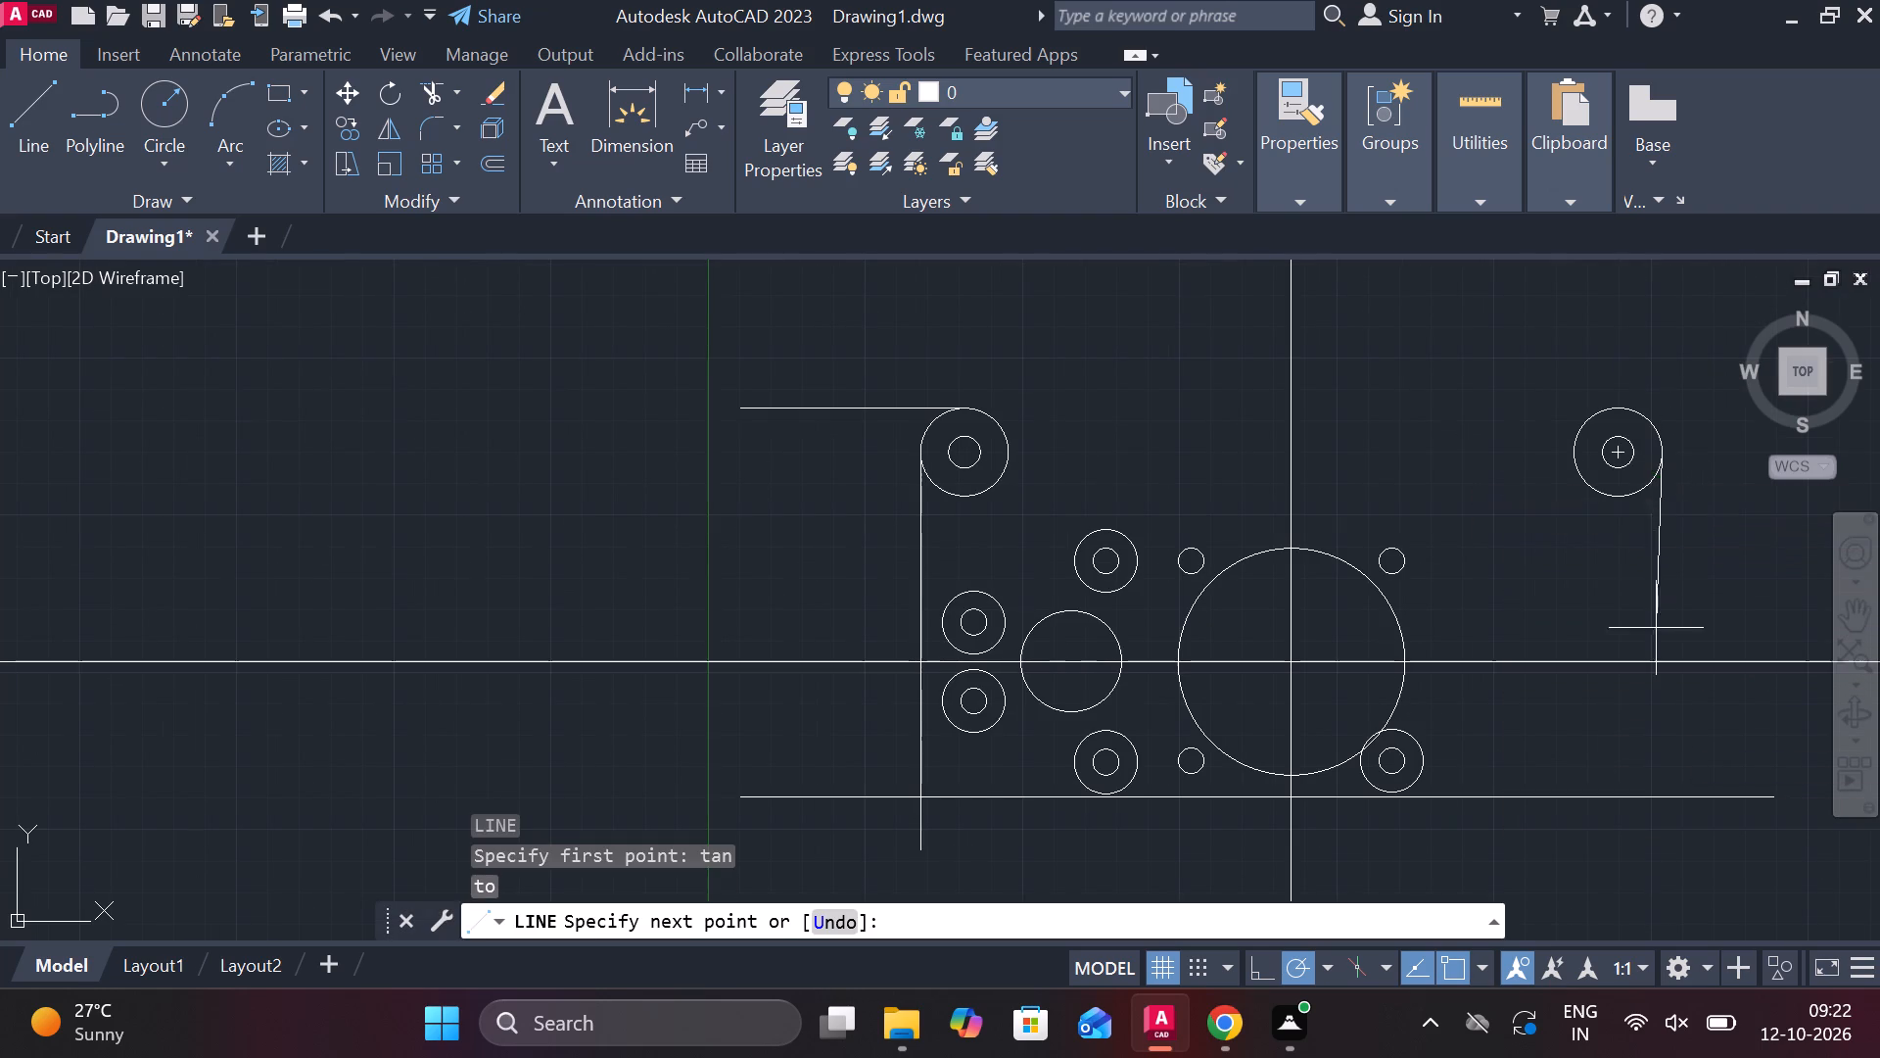
{"action": "type", "text": "tan"}
{"action": "key", "text": "Return"}
{"action": "left_click", "coordinate": [1434, 782]}
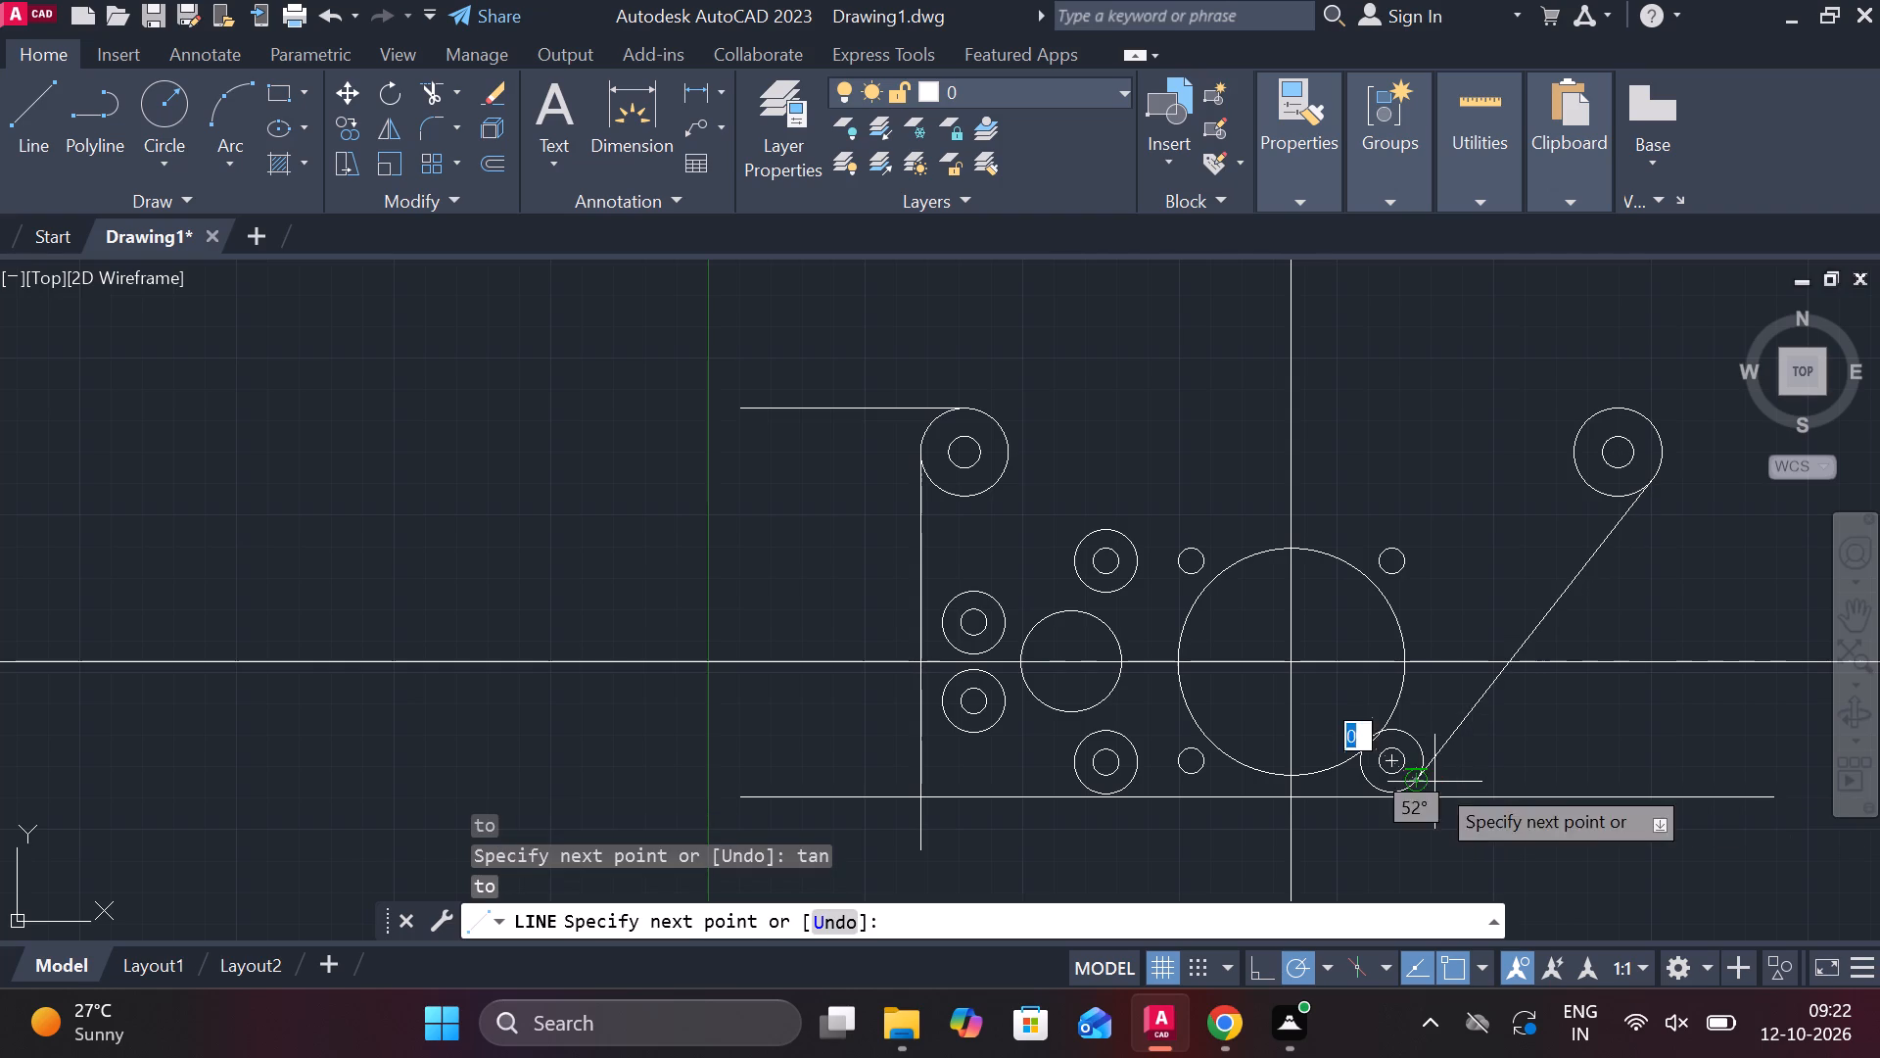
{"action": "key", "text": "Escape"}
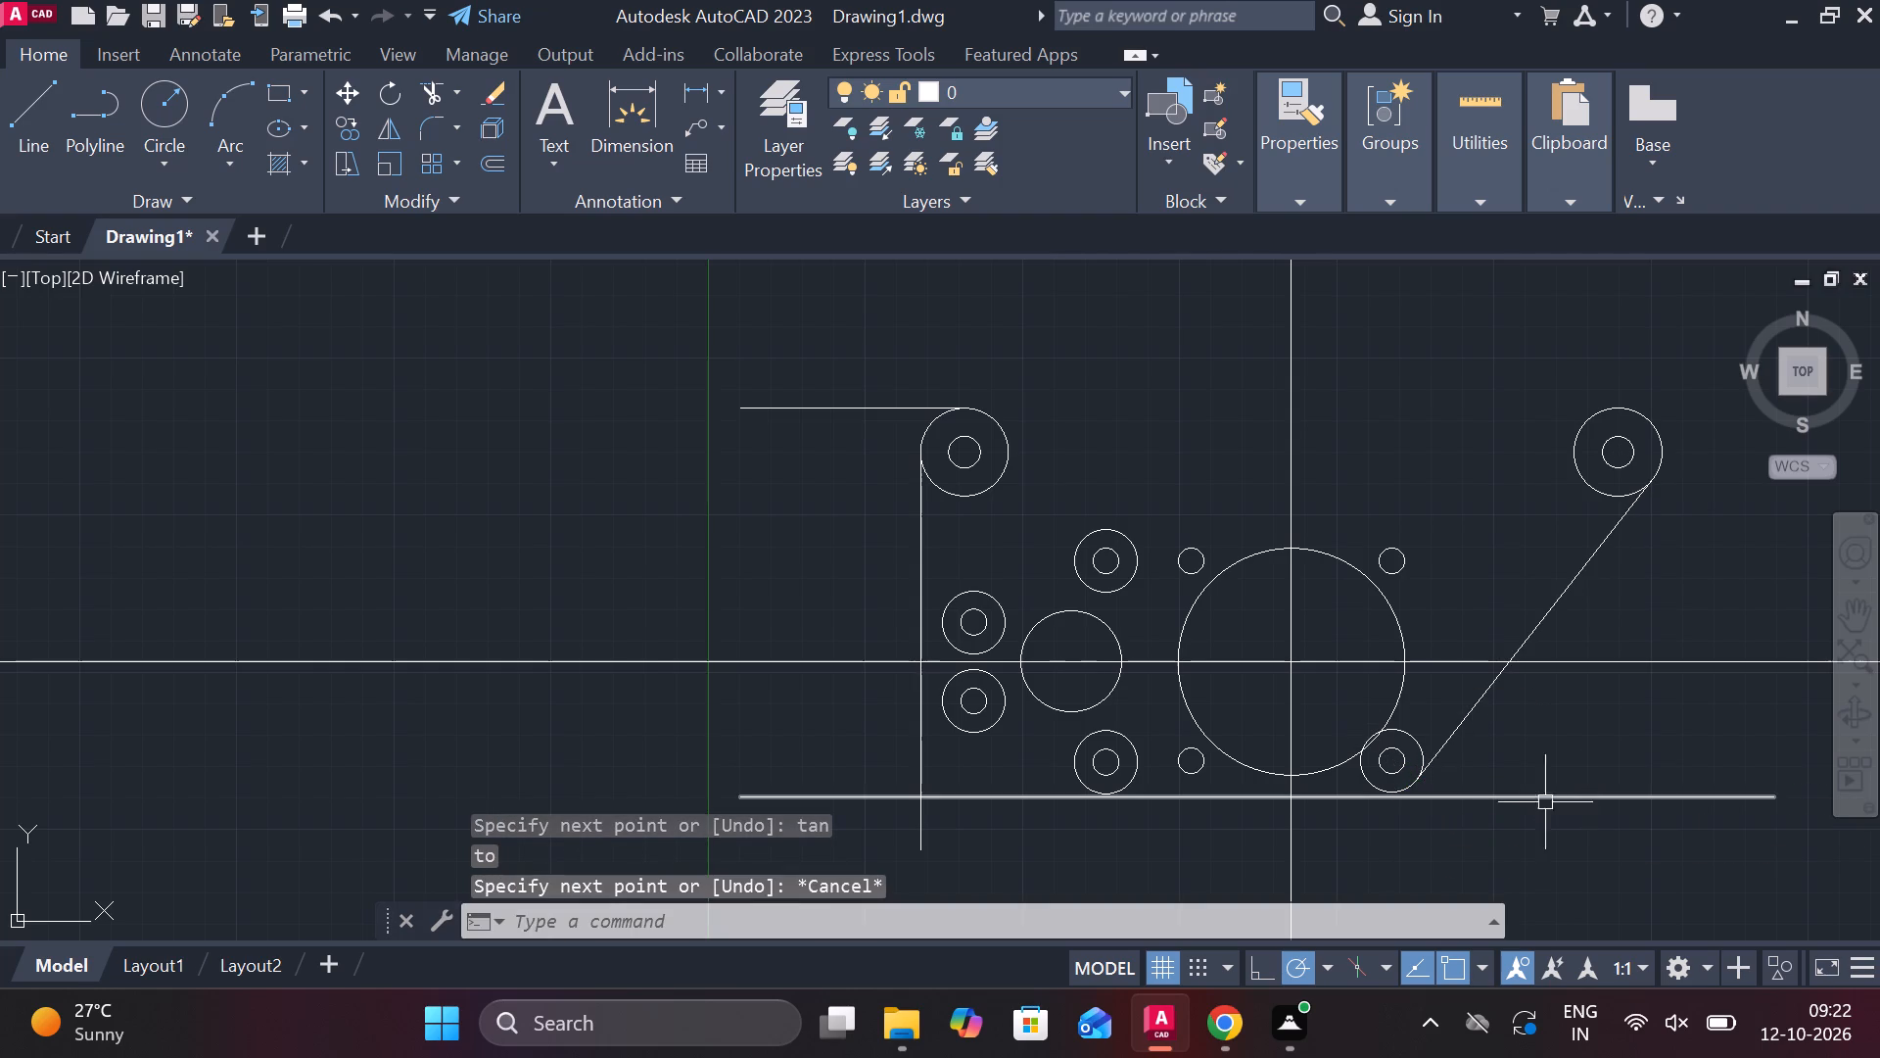
{"action": "scroll", "coordinate": [1484, 799], "scroll_direction": "up", "scroll_amount": 1}
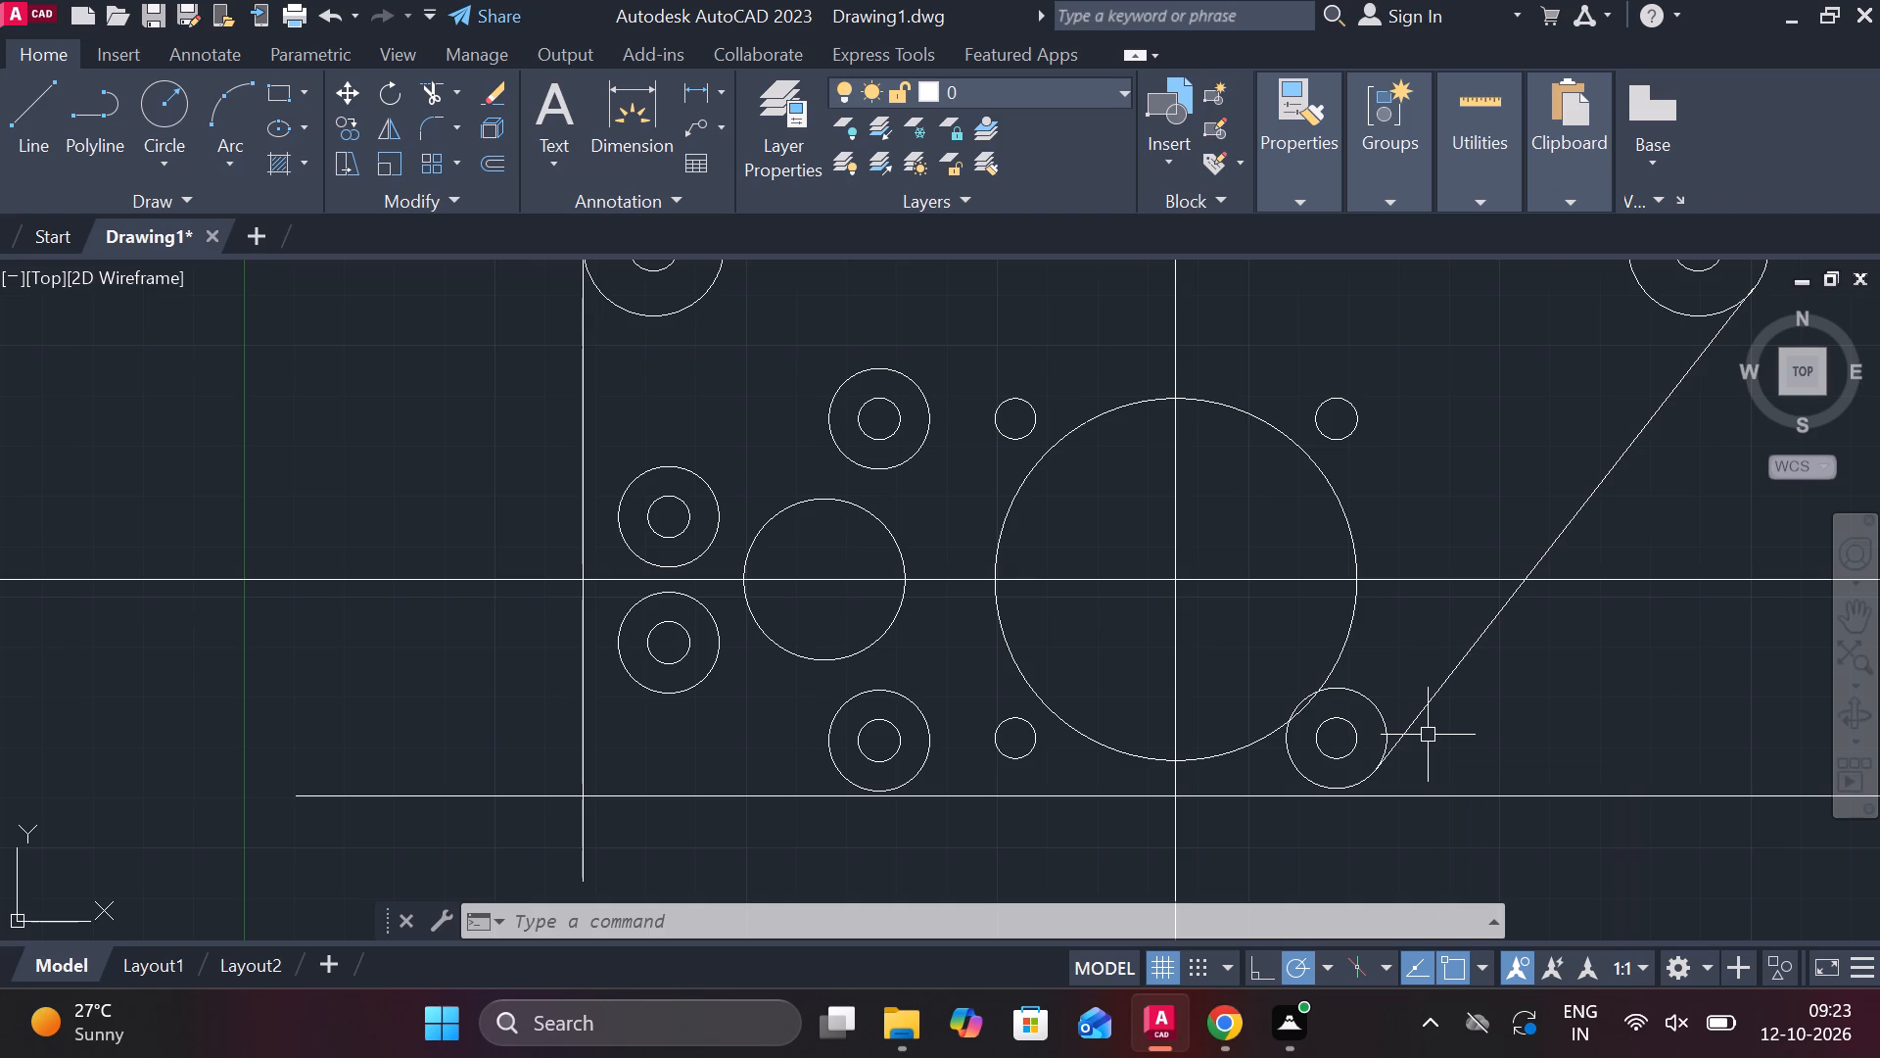
Erase the radius 10 construction circle around the lower-right small hole of the large circle.
{"action": "left_click", "coordinate": [1362, 706]}
{"action": "type", "text": "e"}
{"action": "key", "text": "space"}
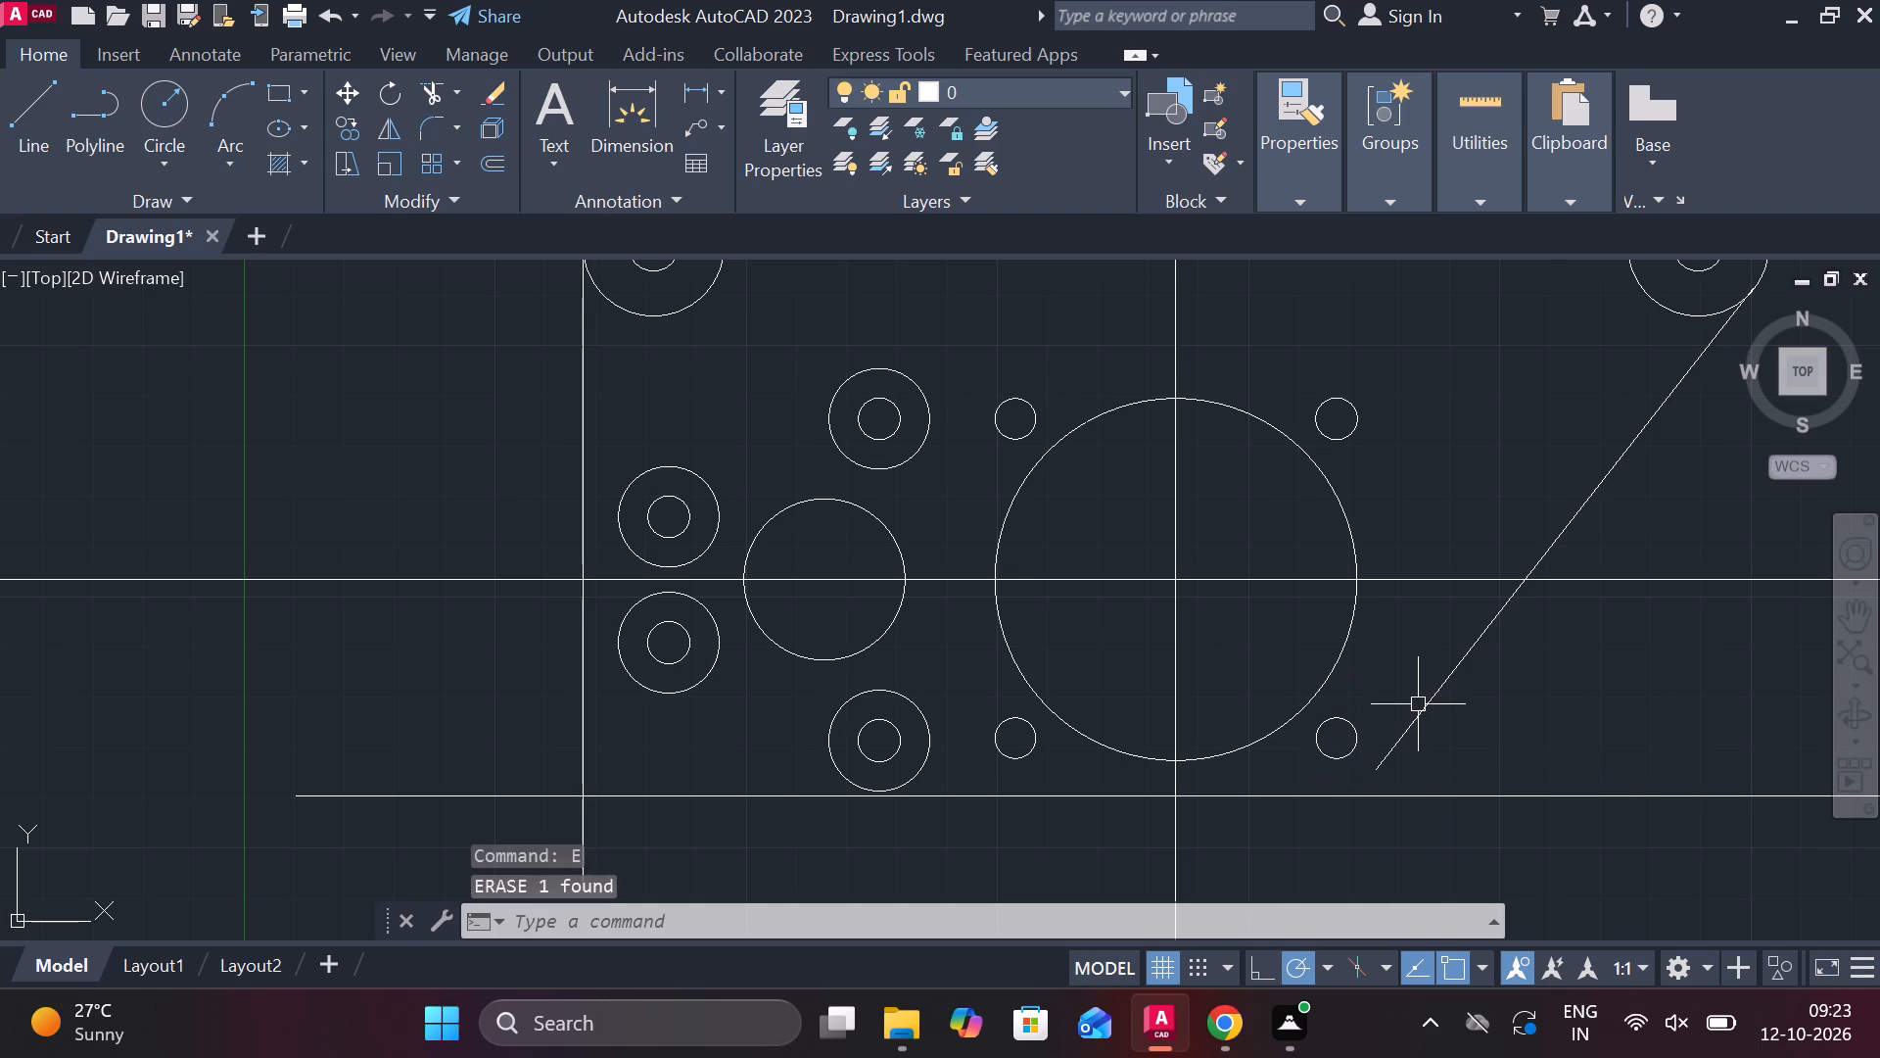
Extend the lower end of the right slanted tangent line past the bottom horizontal line.
{"action": "type", "text": "ex"}
{"action": "key", "text": "space"}
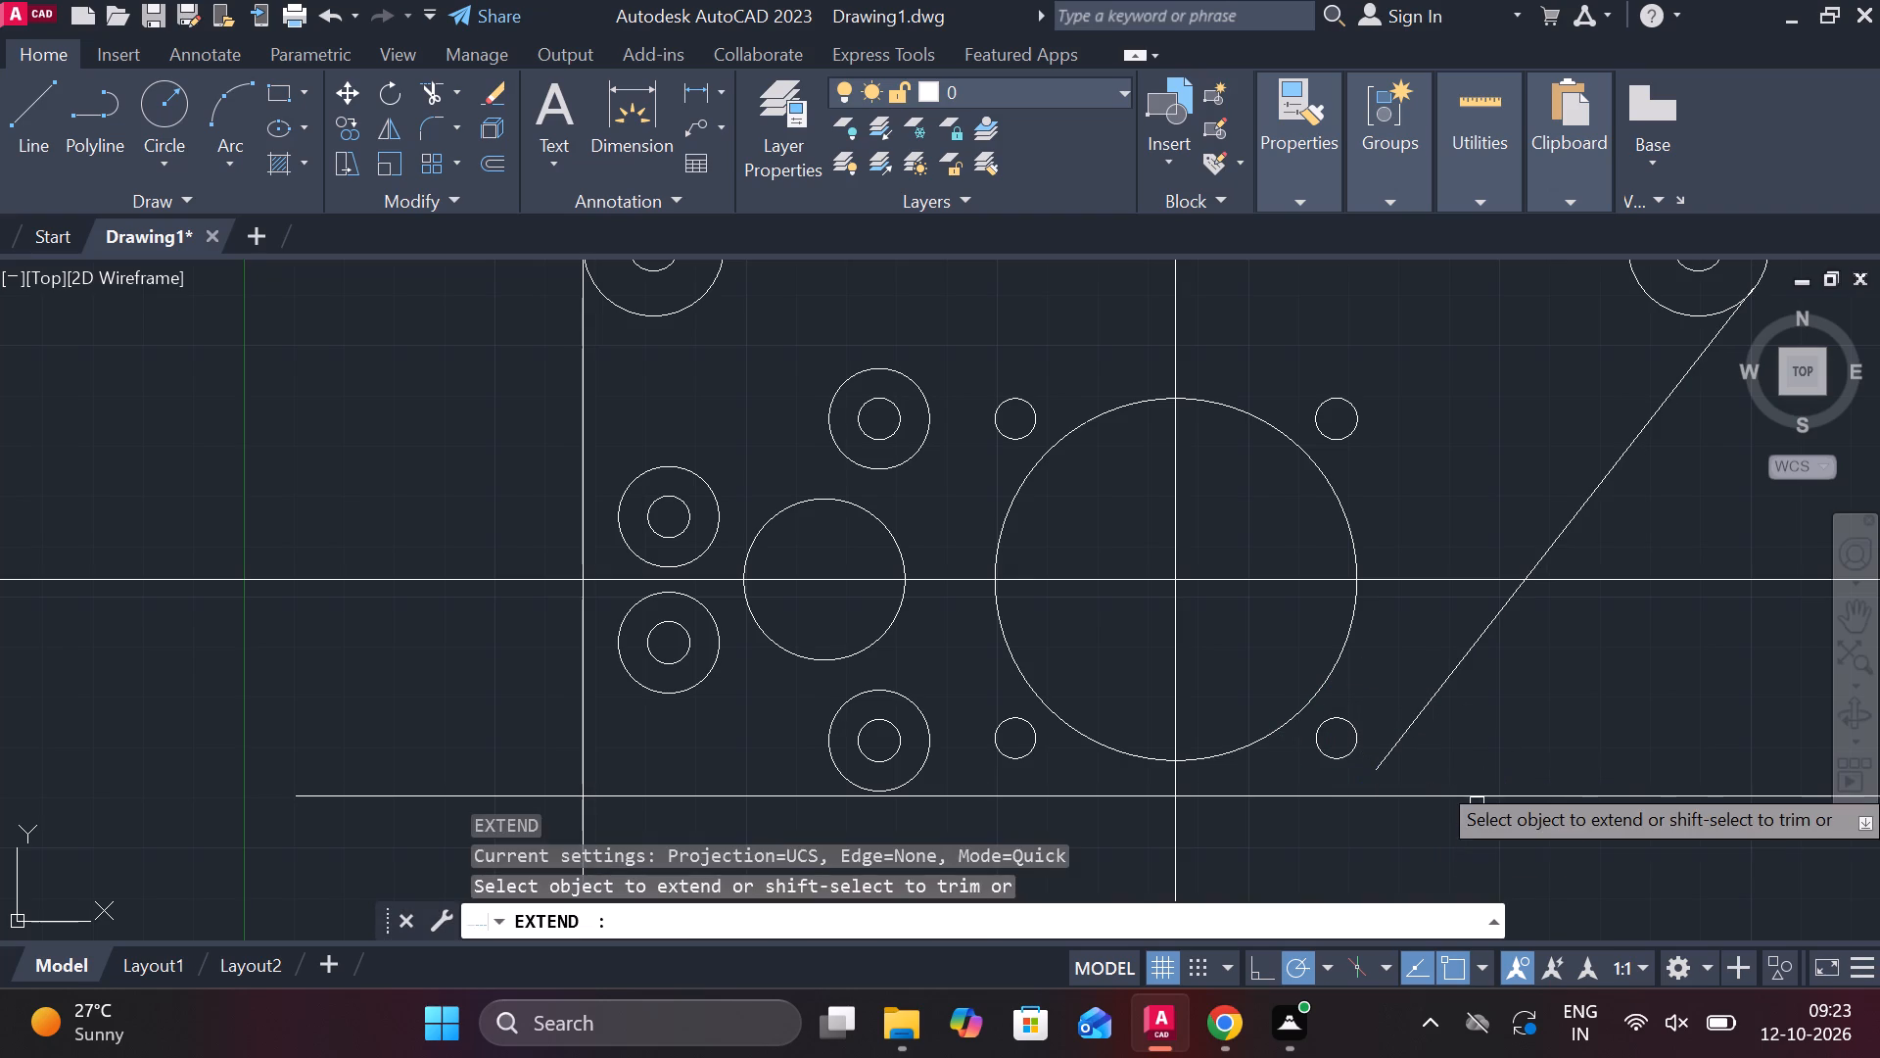
{"action": "left_click", "coordinate": [1413, 725]}
{"action": "left_click", "coordinate": [1382, 755]}
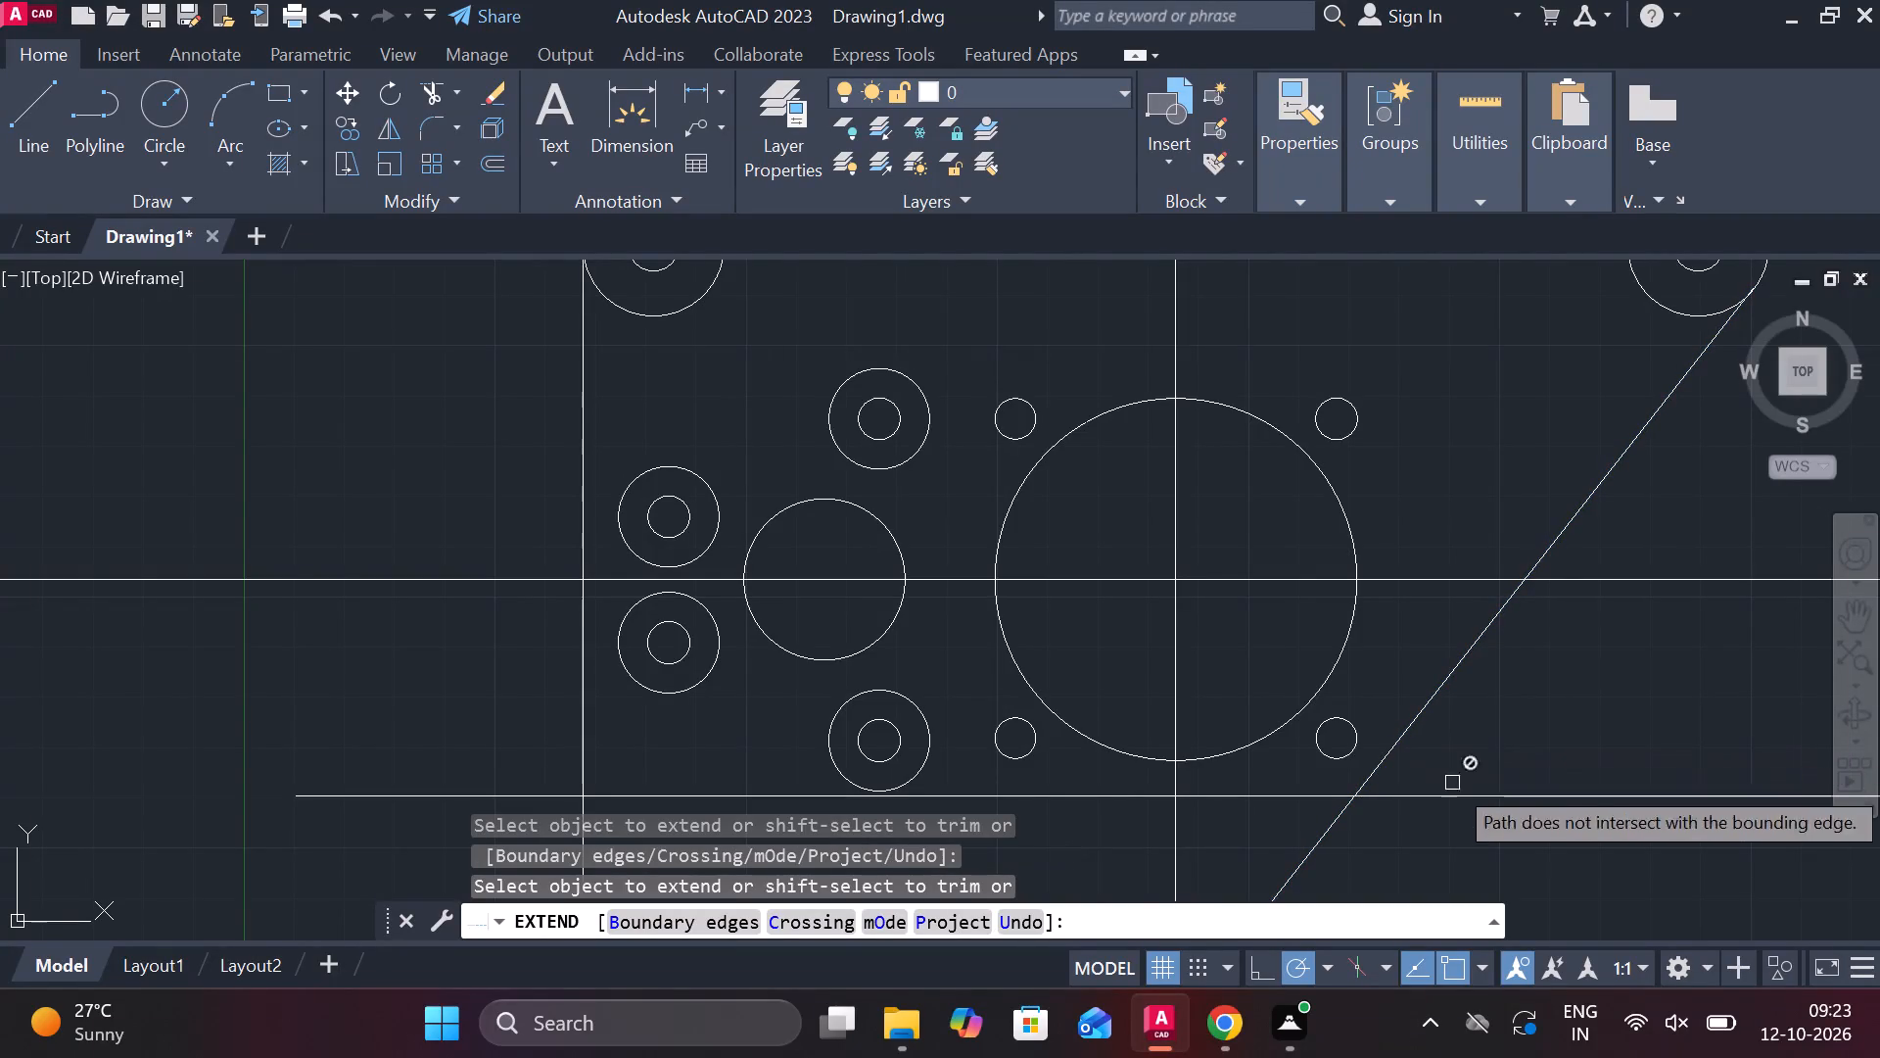
{"action": "key", "text": "Escape"}
Trim the bottom horizontal line and the right slanted line where they overrun each other, leaving a sharp corner.
{"action": "type", "text": "tr"}
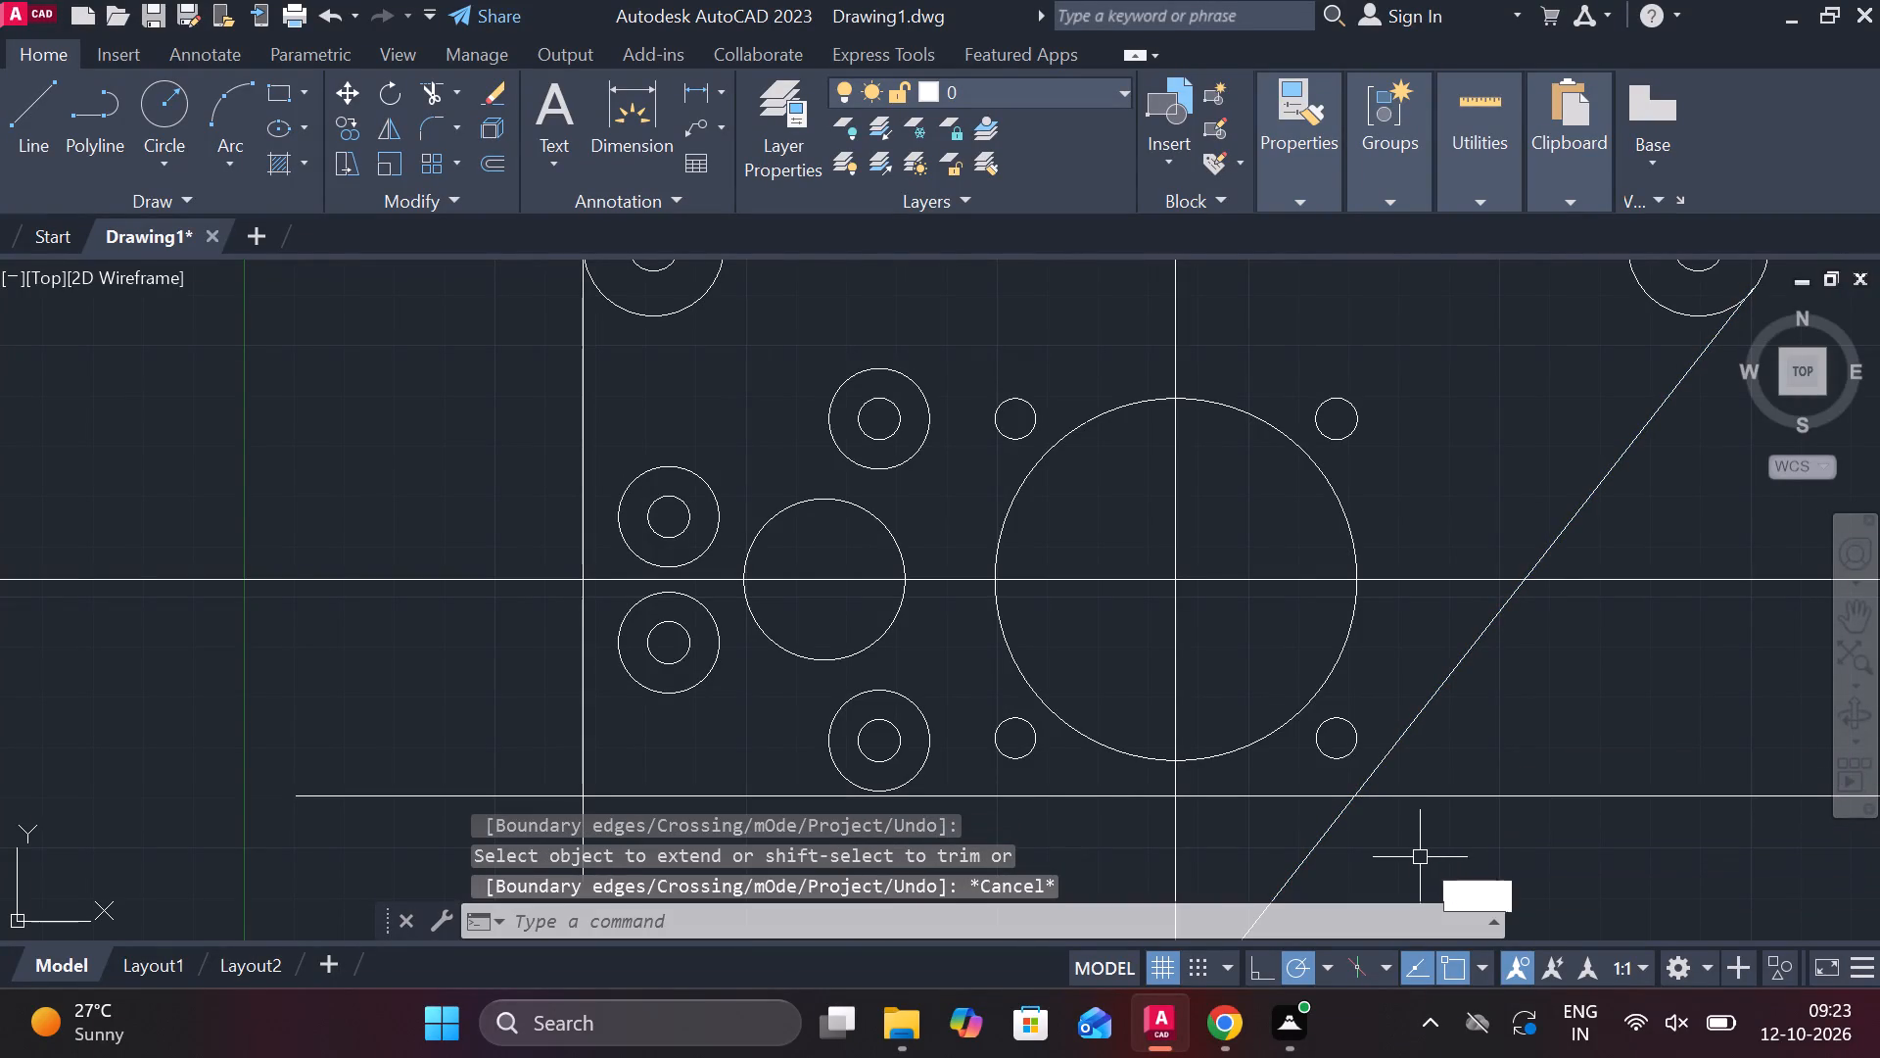
{"action": "key", "text": "space"}
{"action": "left_click_drag", "start_coordinate": [1475, 764], "coordinate": [1464, 778]}
{"action": "left_click_drag", "start_coordinate": [1447, 798], "coordinate": [1272, 838]}
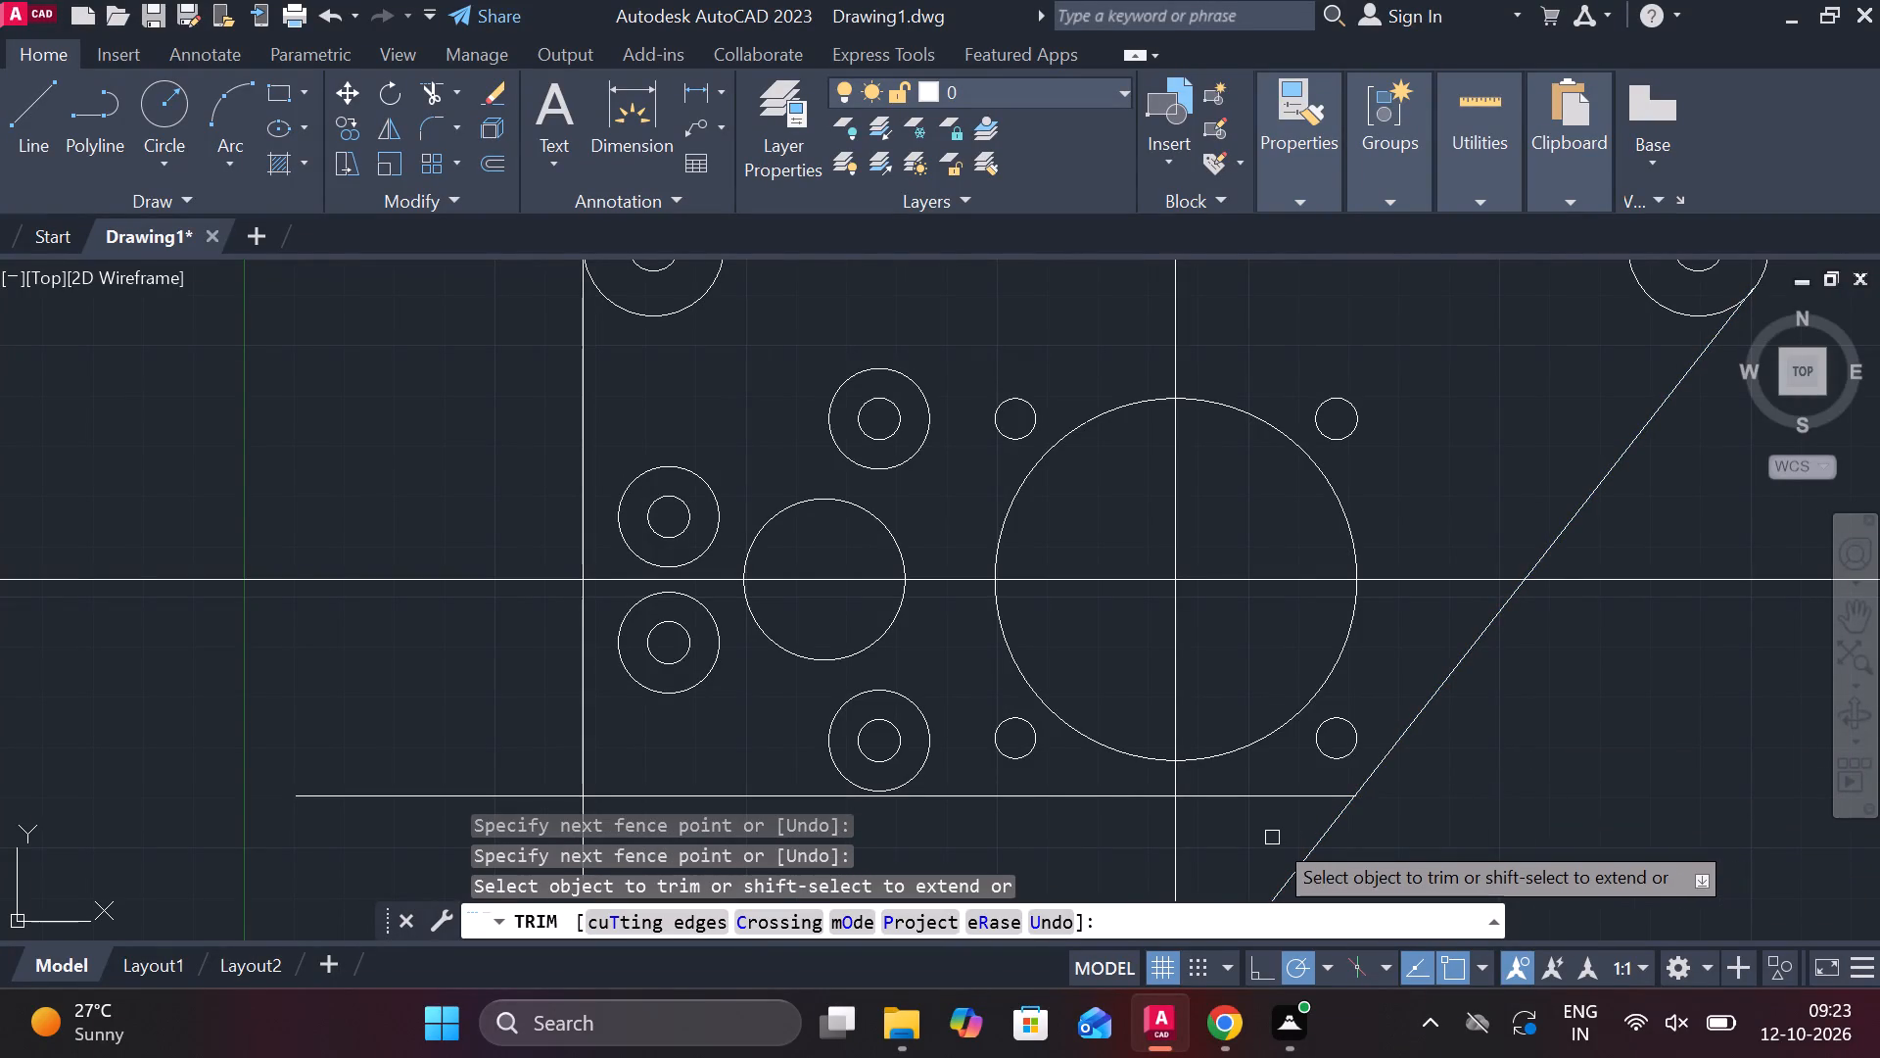
{"action": "left_click_drag", "start_coordinate": [1280, 836], "coordinate": [1384, 839]}
{"action": "key", "text": "Escape"}
Fillet the lower-right corner between the bottom horizontal line and the slanted line with radius 10.
{"action": "type", "text": "f r"}
{"action": "key", "text": "space"}
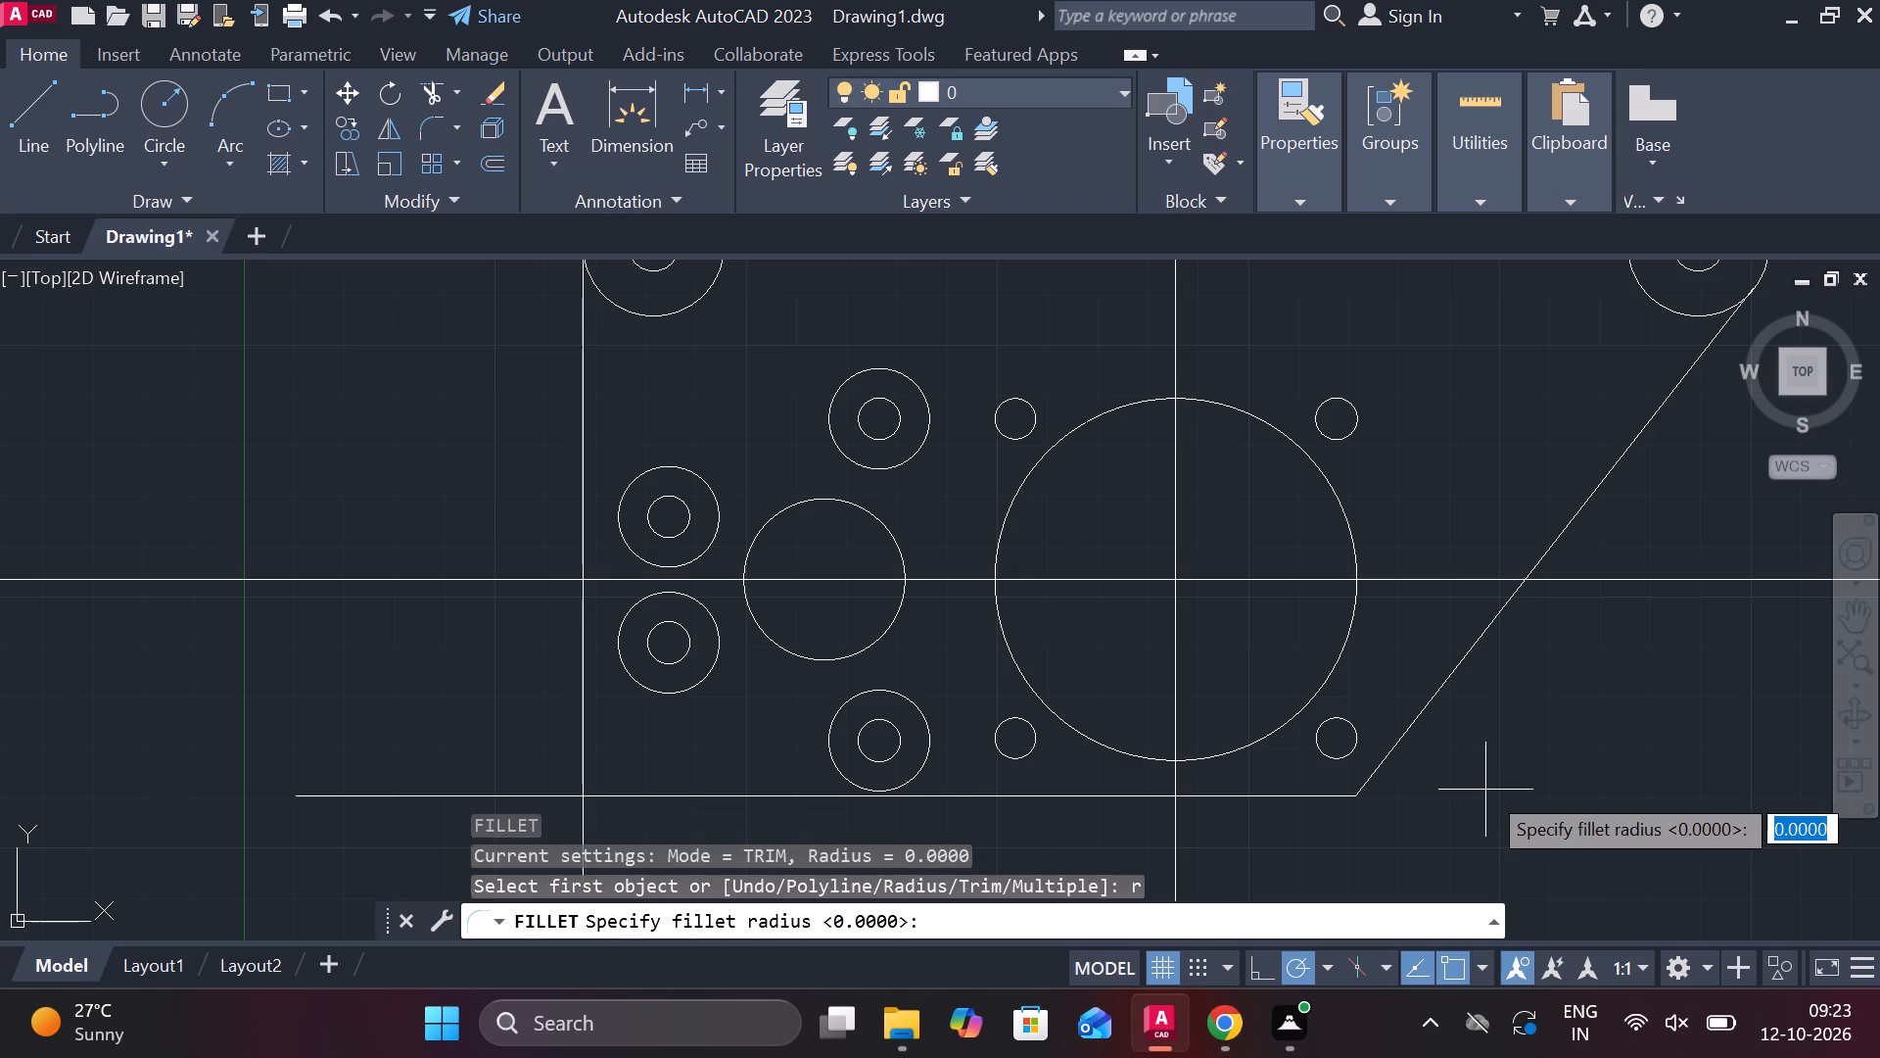
{"action": "type", "text": "10"}
{"action": "key", "text": "Return"}
{"action": "scroll", "coordinate": [1416, 762], "scroll_direction": "up", "scroll_amount": 1}
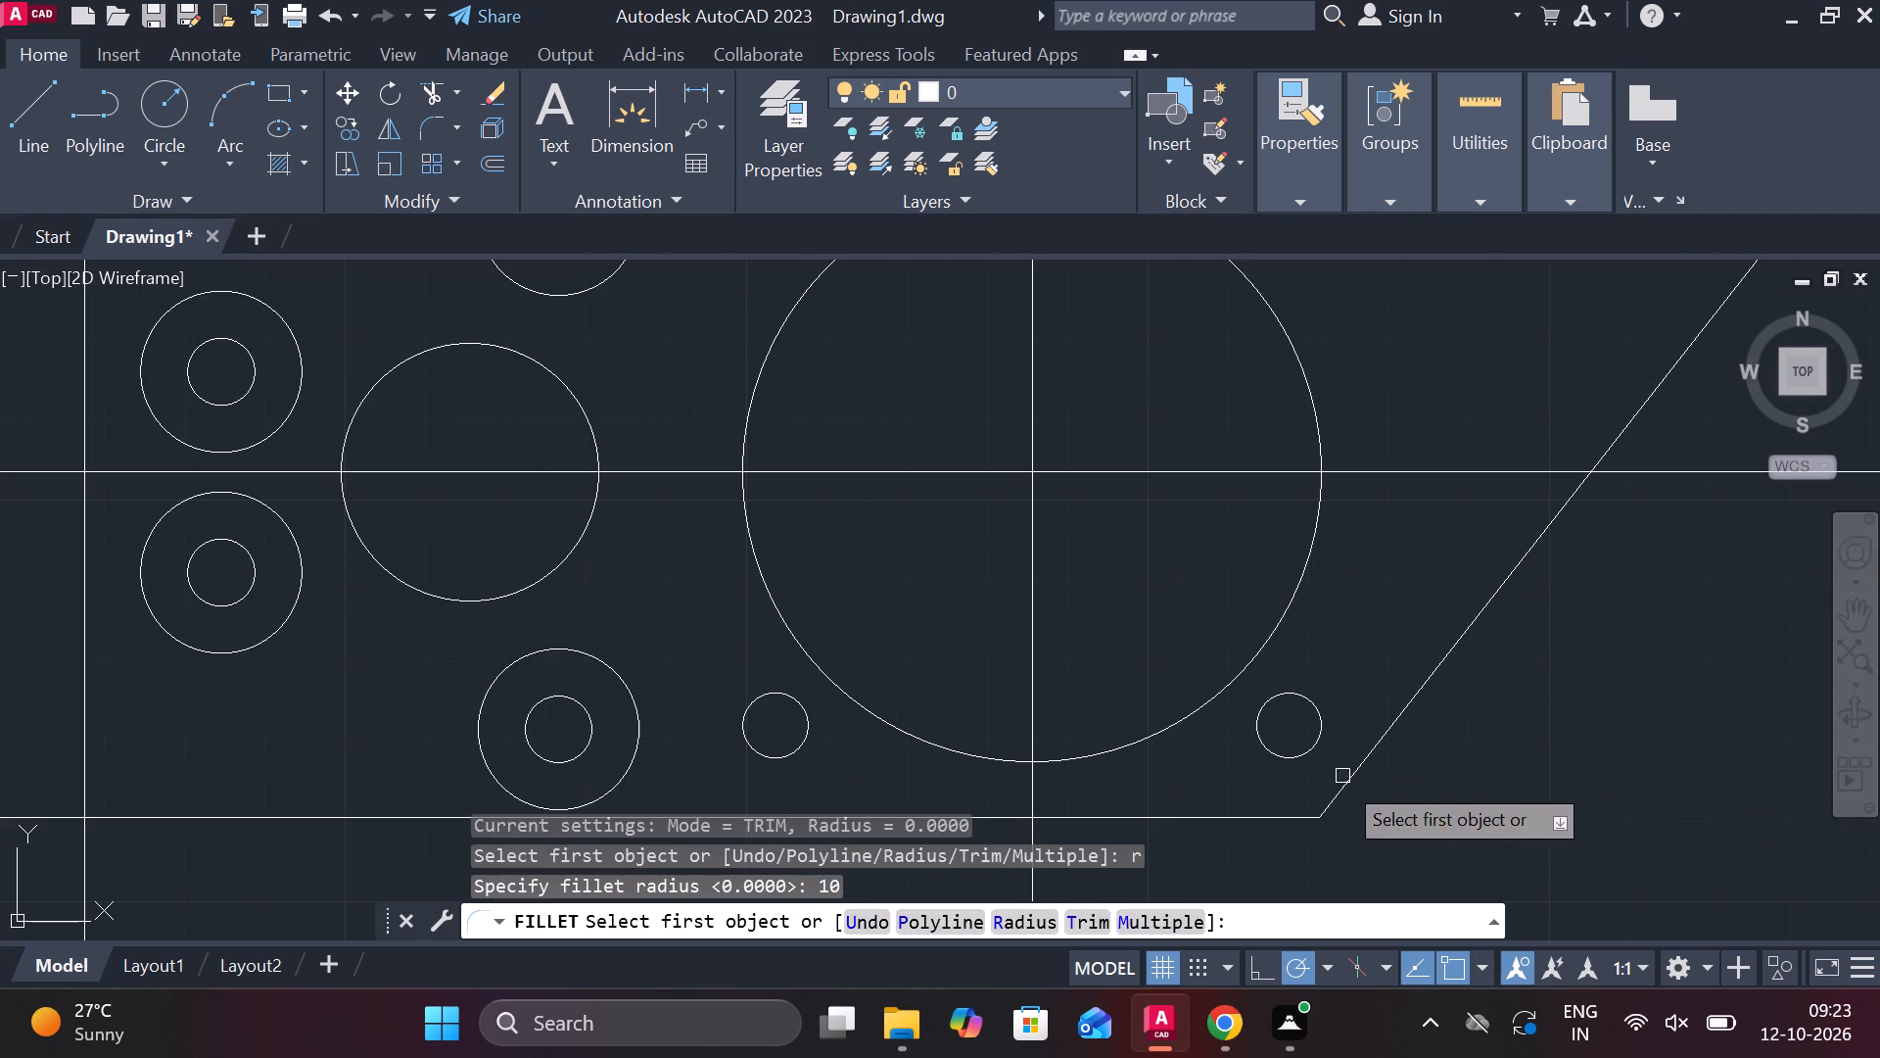
{"action": "left_click", "coordinate": [1240, 822]}
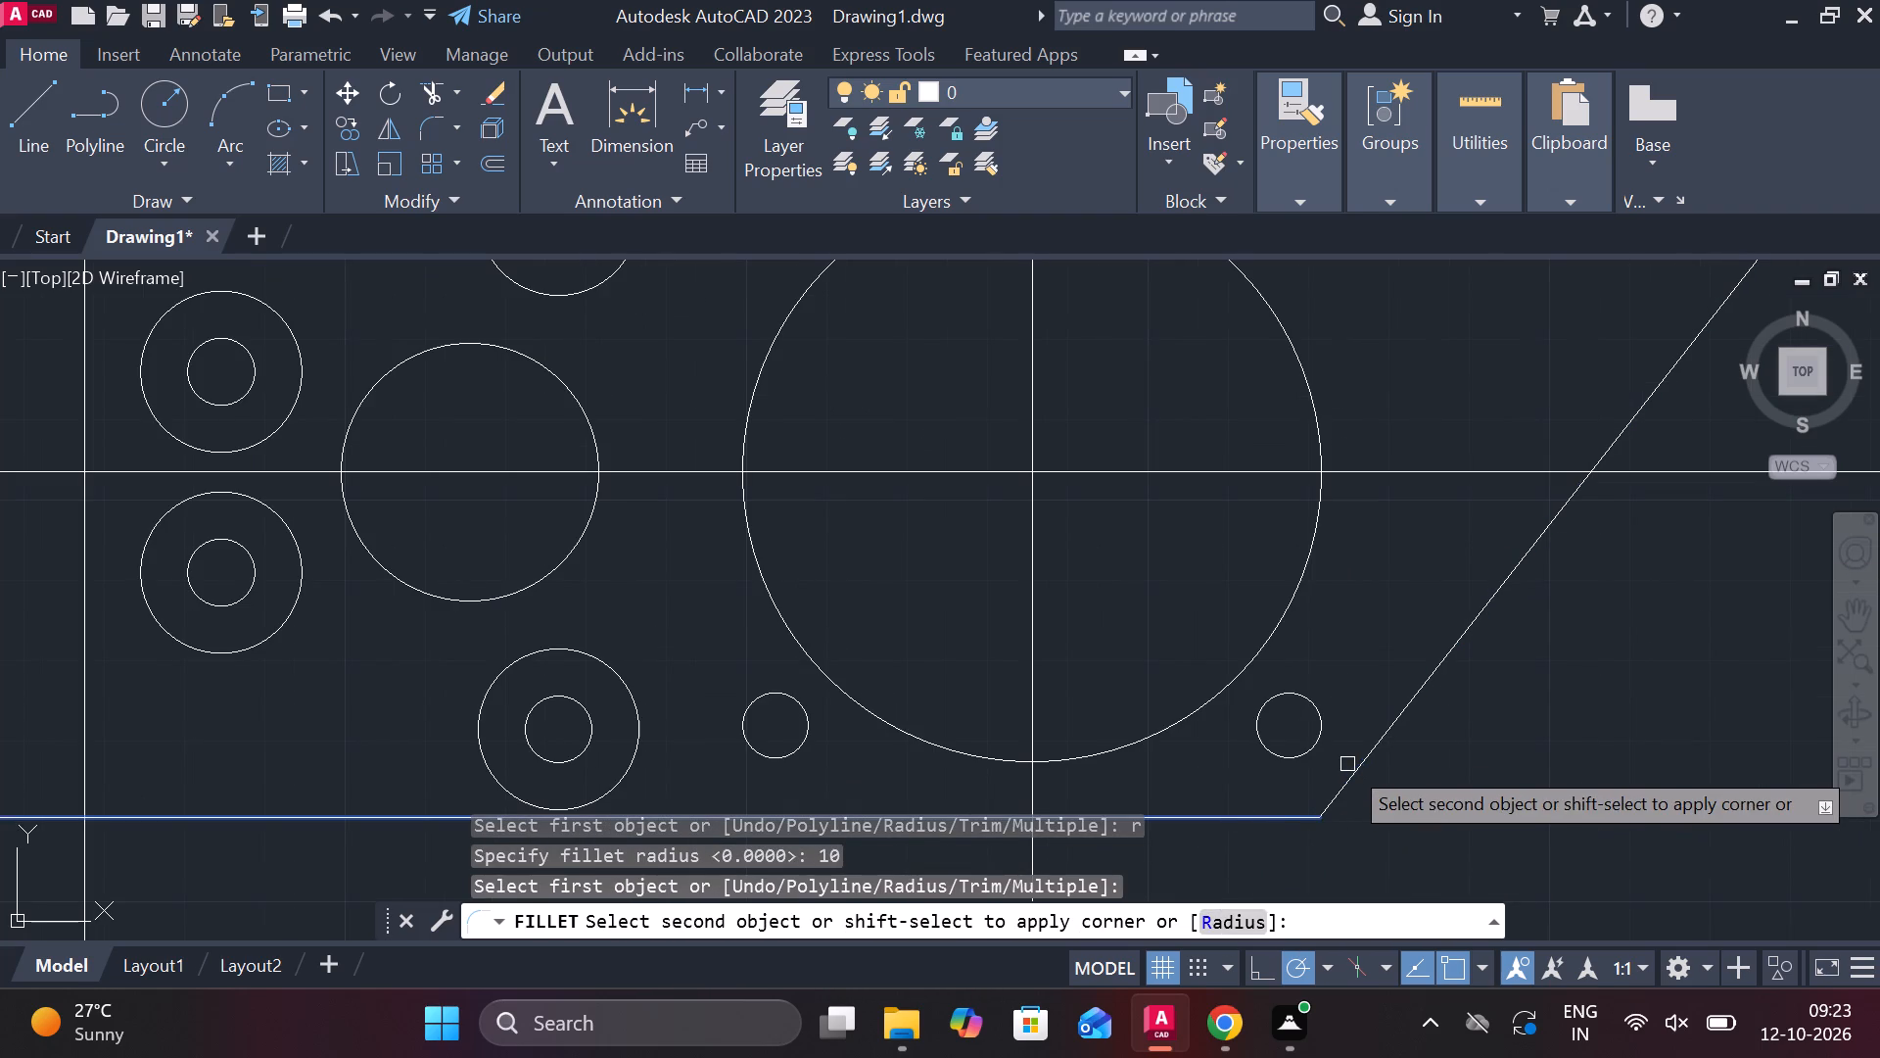
{"action": "left_click", "coordinate": [1370, 749]}
{"action": "scroll", "coordinate": [1627, 778], "scroll_direction": "down", "scroll_amount": 1}
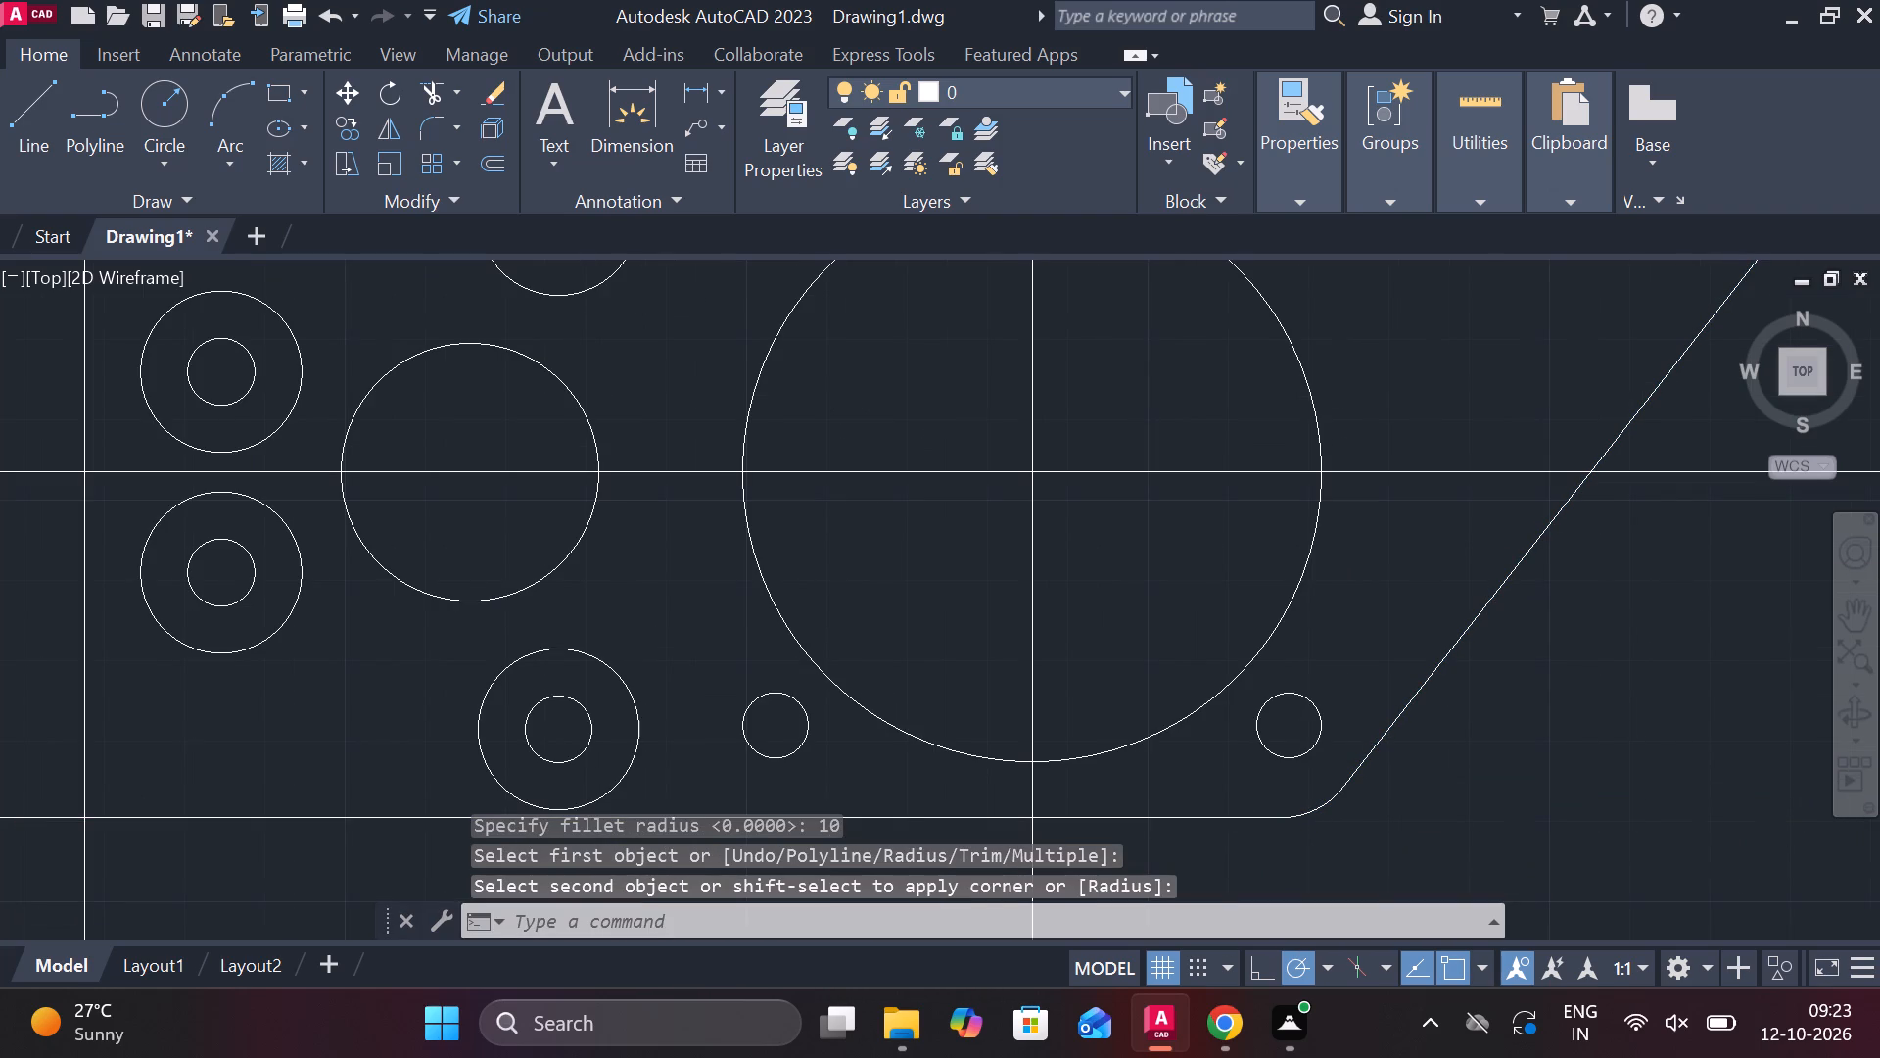
{"action": "scroll", "coordinate": [1627, 778], "scroll_direction": "down", "scroll_amount": 1}
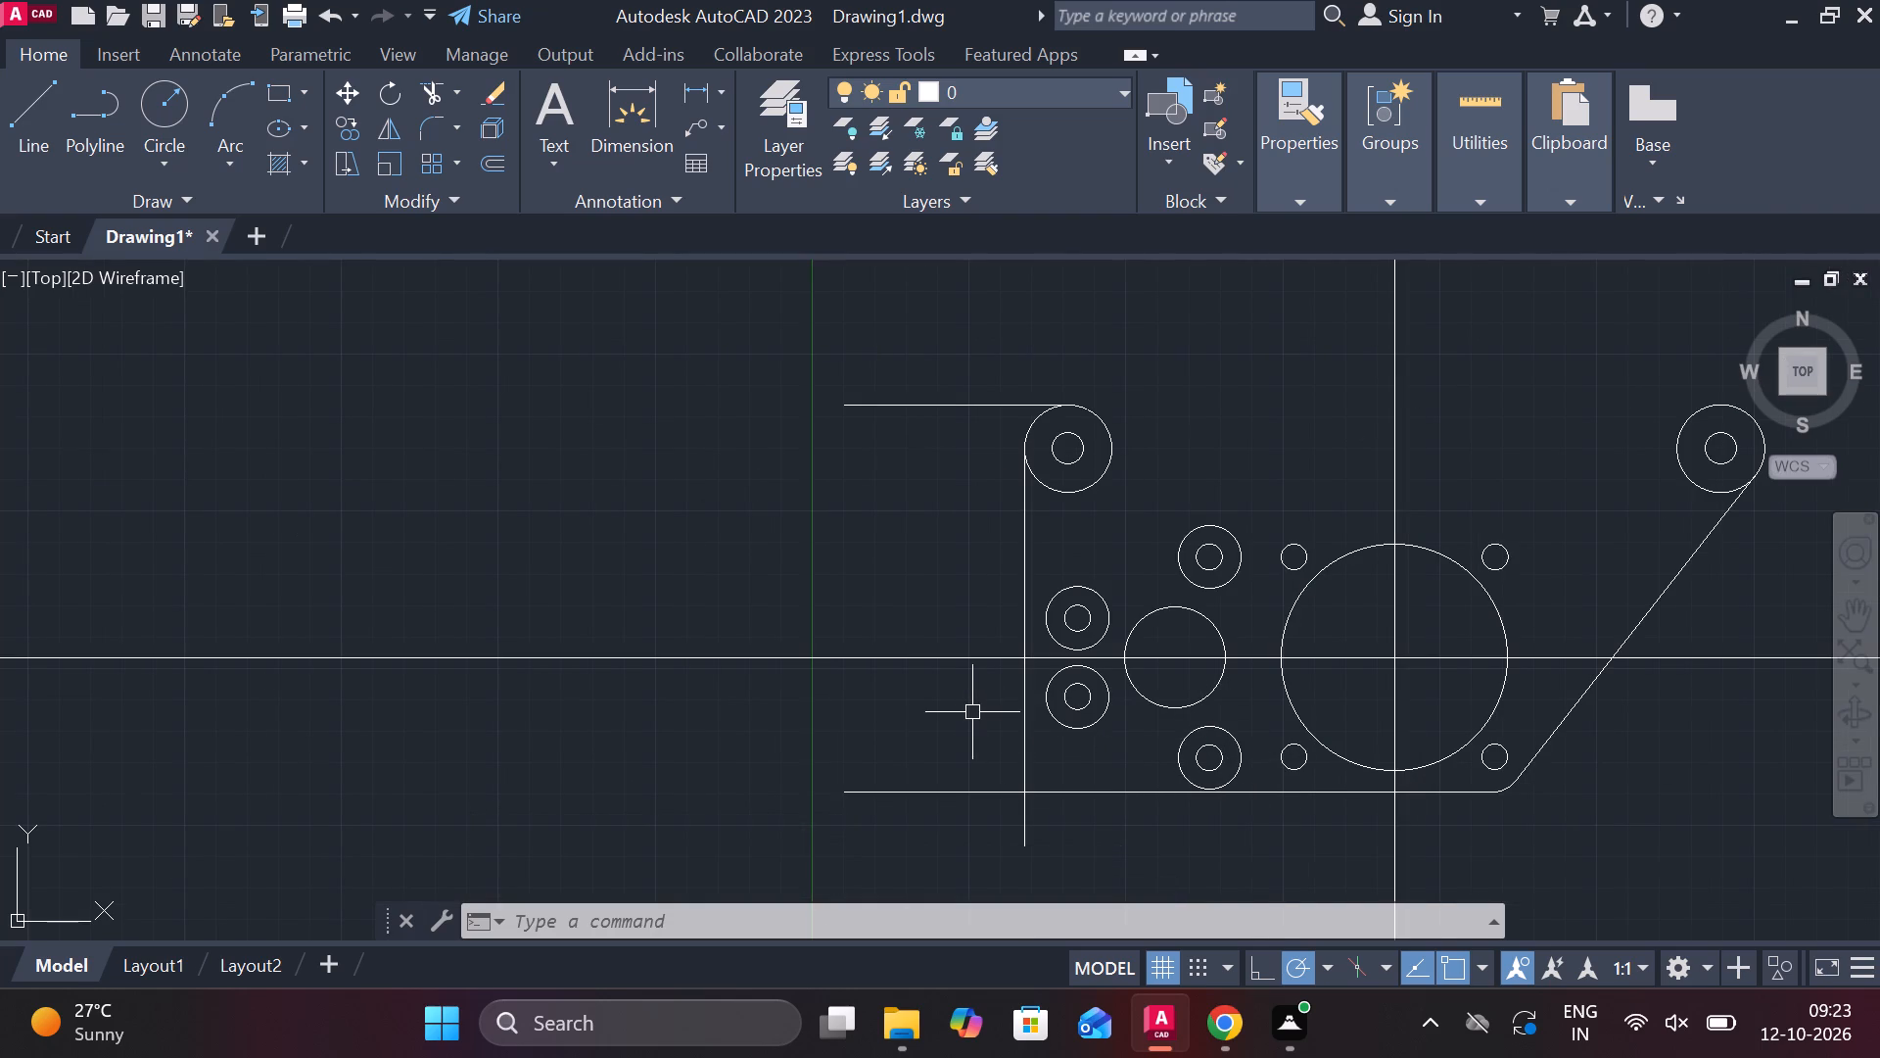
Draw a line tangent to the outer circles of the bottom concentric pair and the lower-left concentric pair.
{"action": "scroll", "coordinate": [988, 716], "scroll_direction": "up", "scroll_amount": 1}
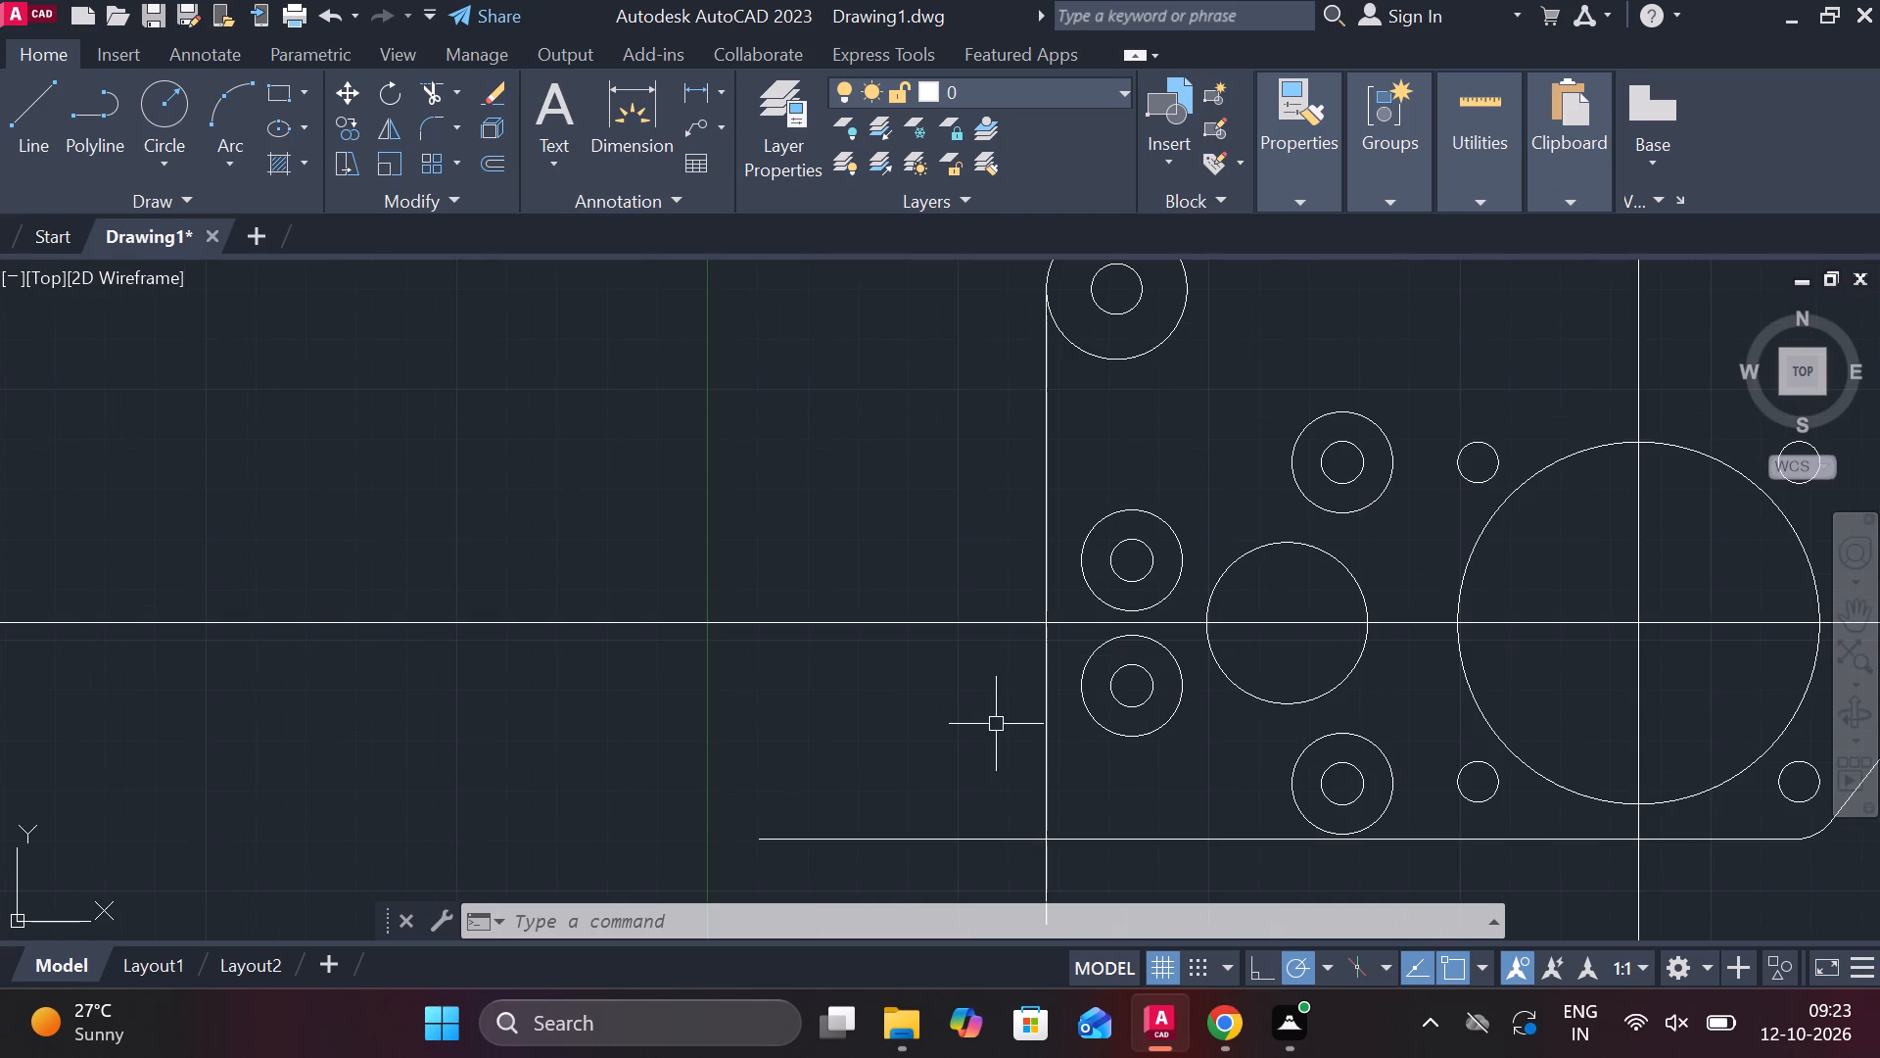
{"action": "left_click", "coordinate": [20, 108]}
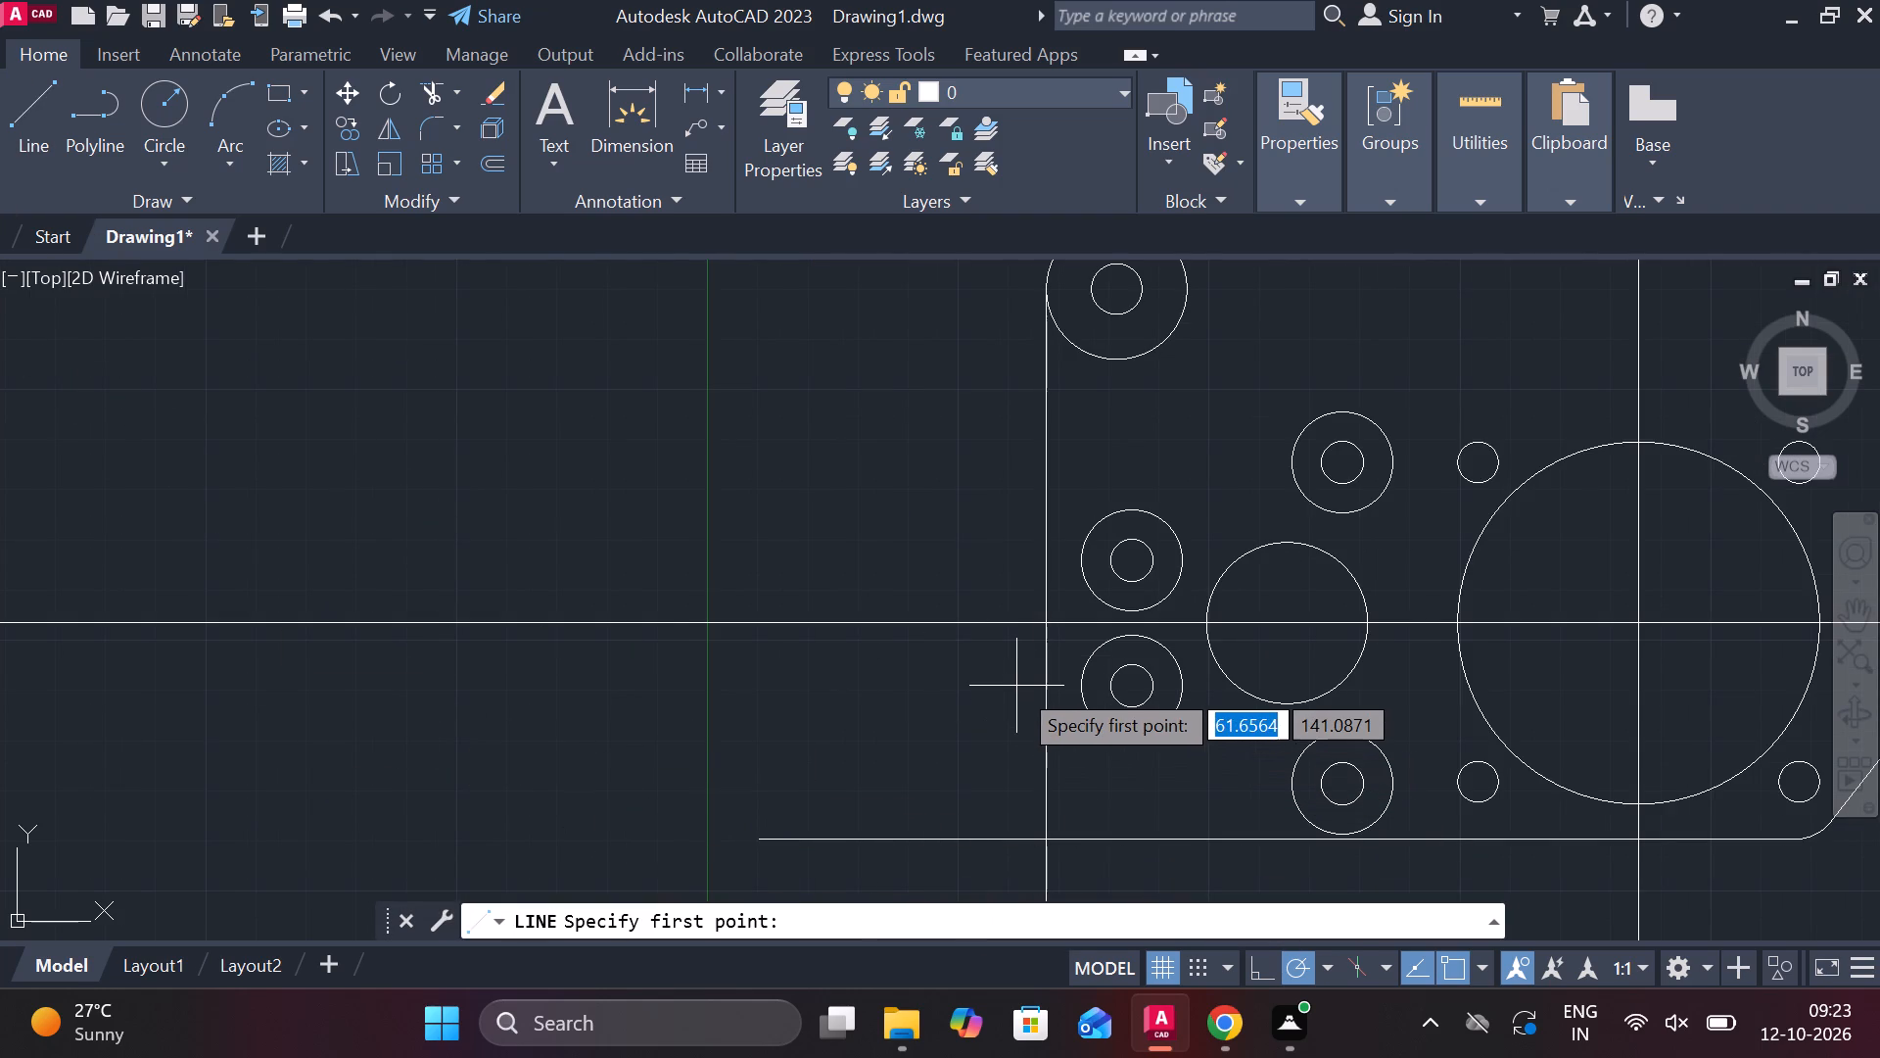
{"action": "scroll", "coordinate": [1016, 686], "scroll_direction": "down", "scroll_amount": 1}
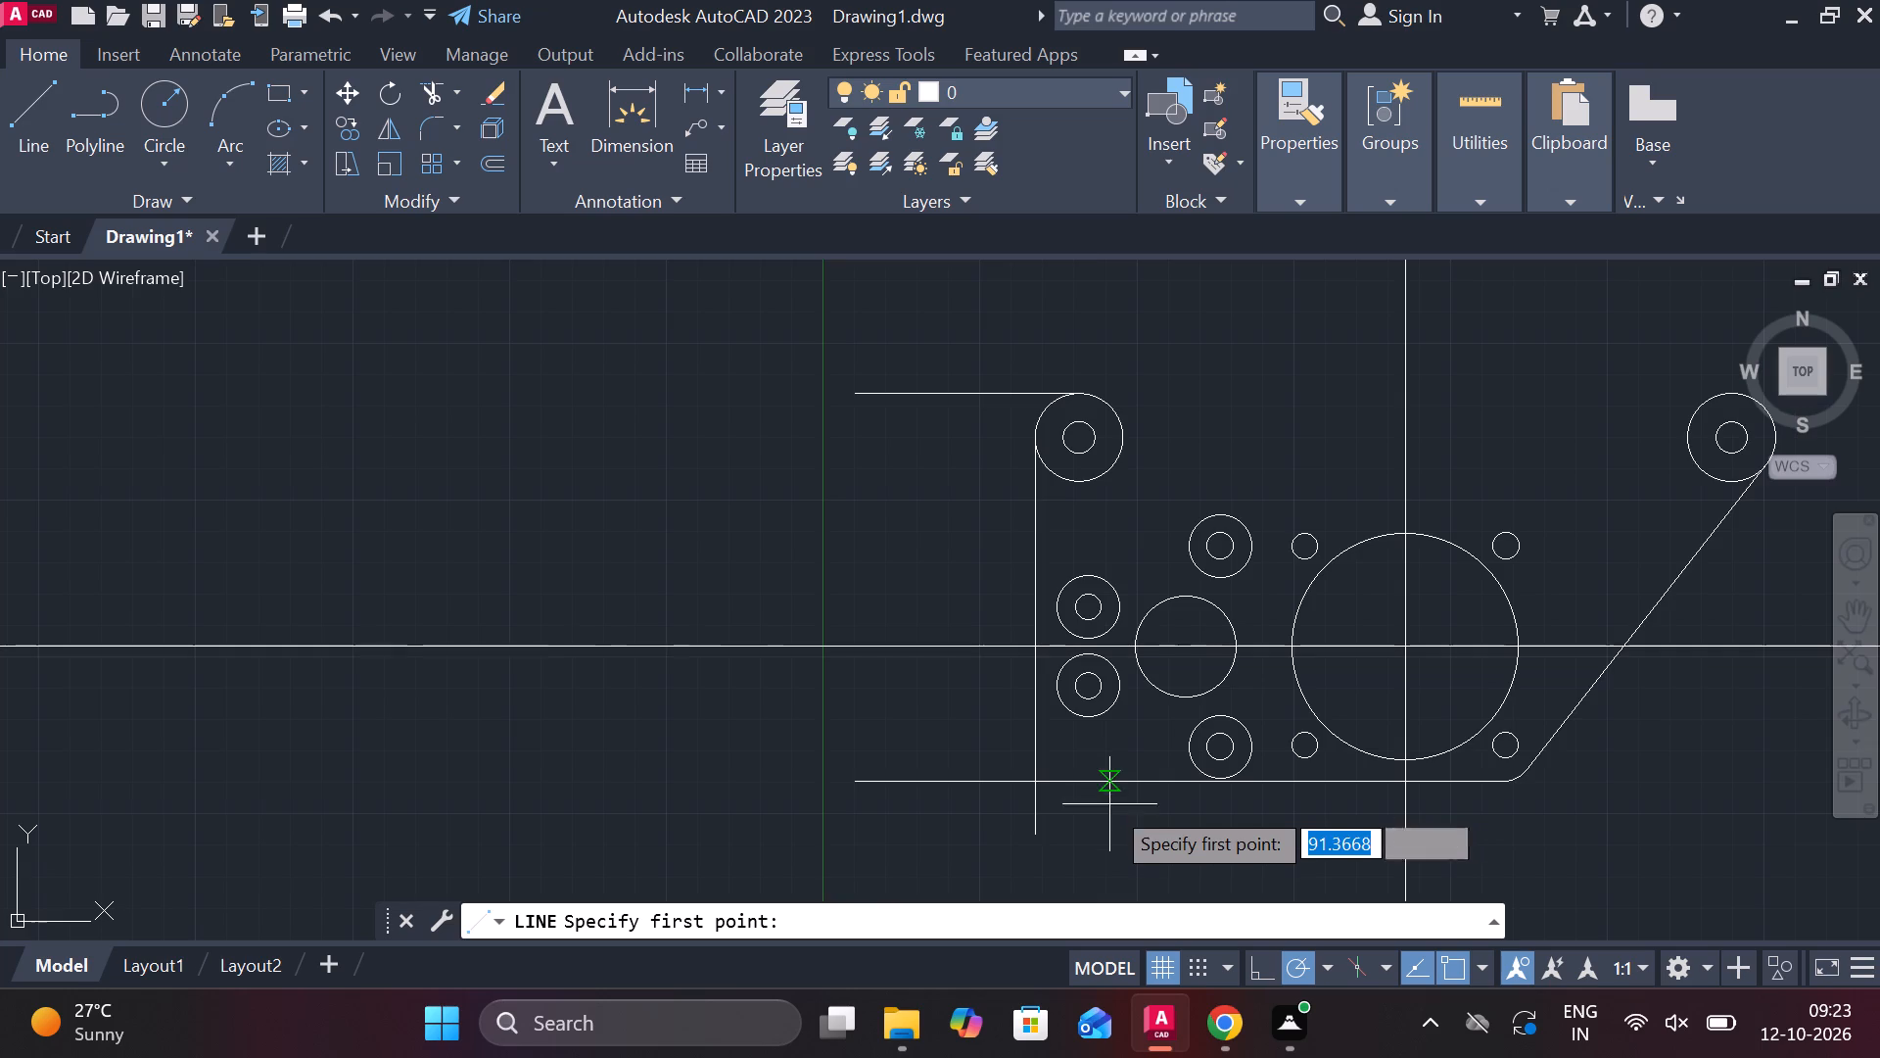
{"action": "scroll", "coordinate": [1112, 829], "scroll_direction": "up", "scroll_amount": 1}
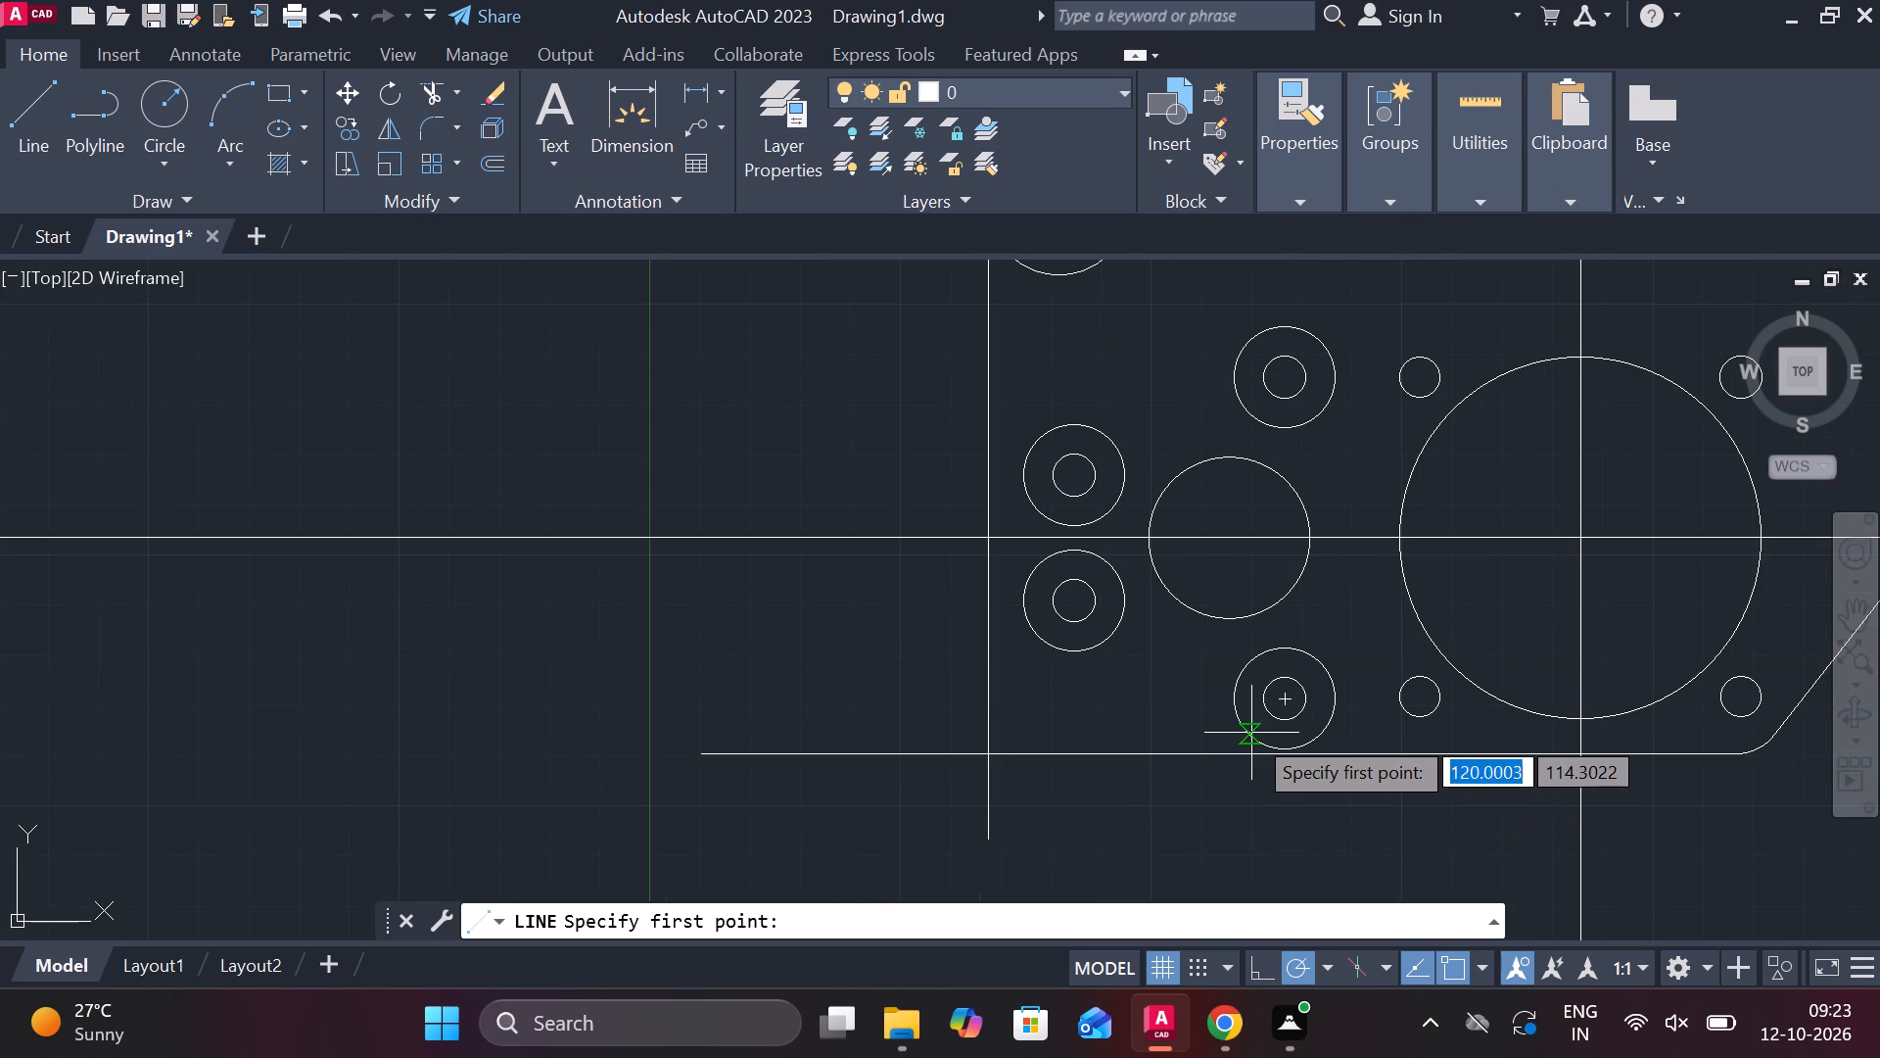
{"action": "key", "text": "Escape"}
{"action": "key", "text": "l"}
{"action": "key", "text": "Return"}
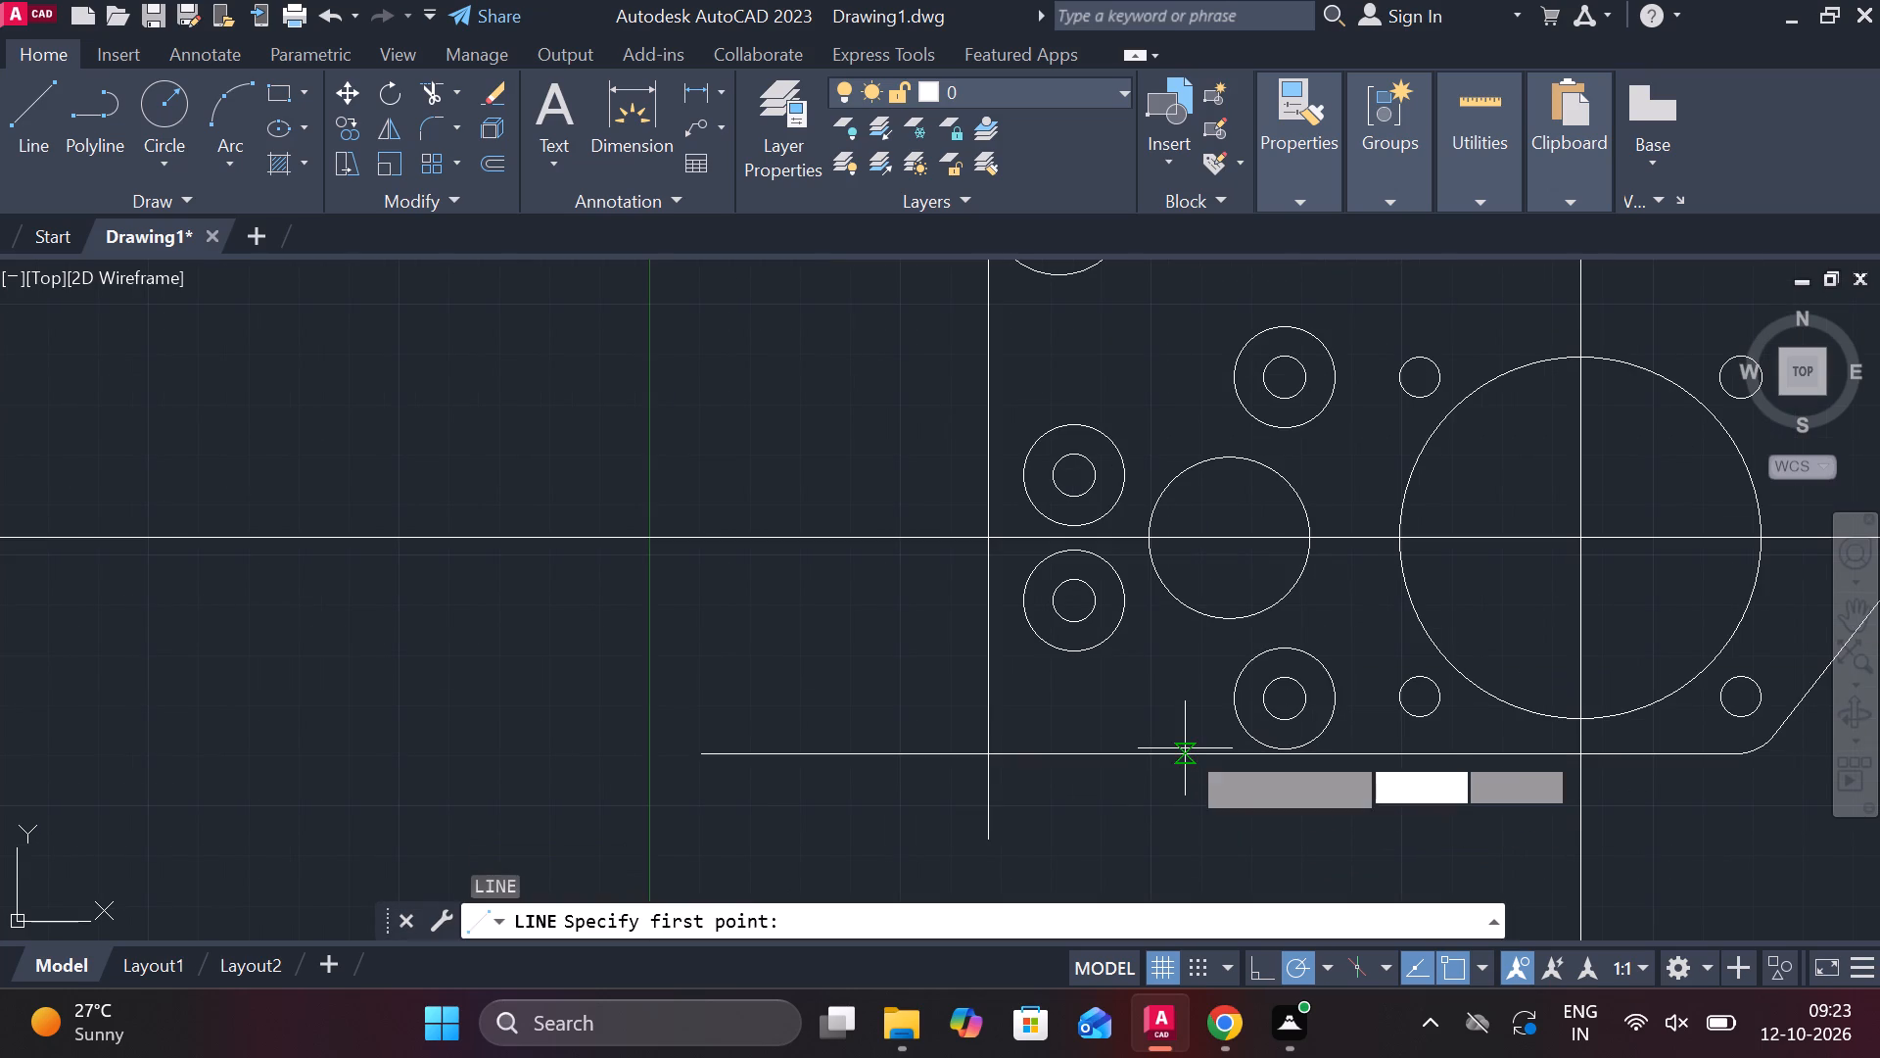
{"action": "key", "text": "y"}
{"action": "key", "text": "BackSpace"}
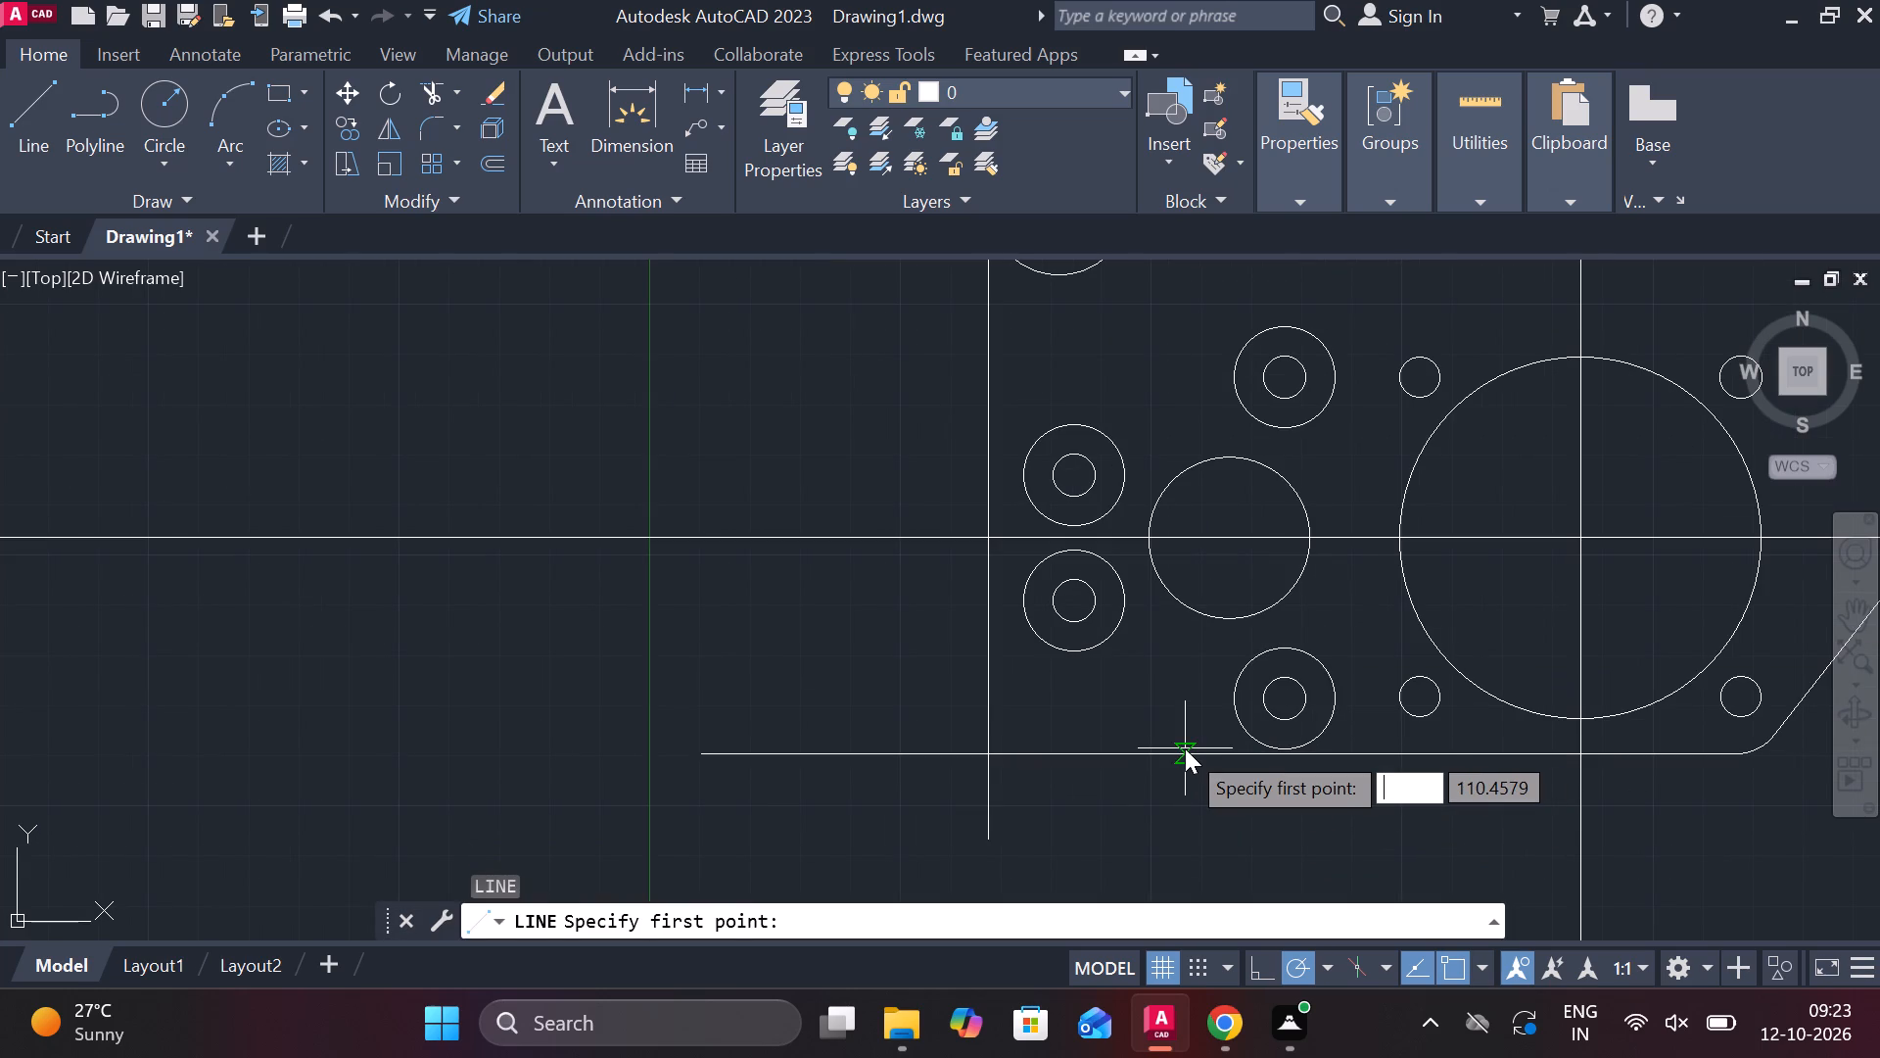
{"action": "type", "text": "tan"}
{"action": "key", "text": "Return"}
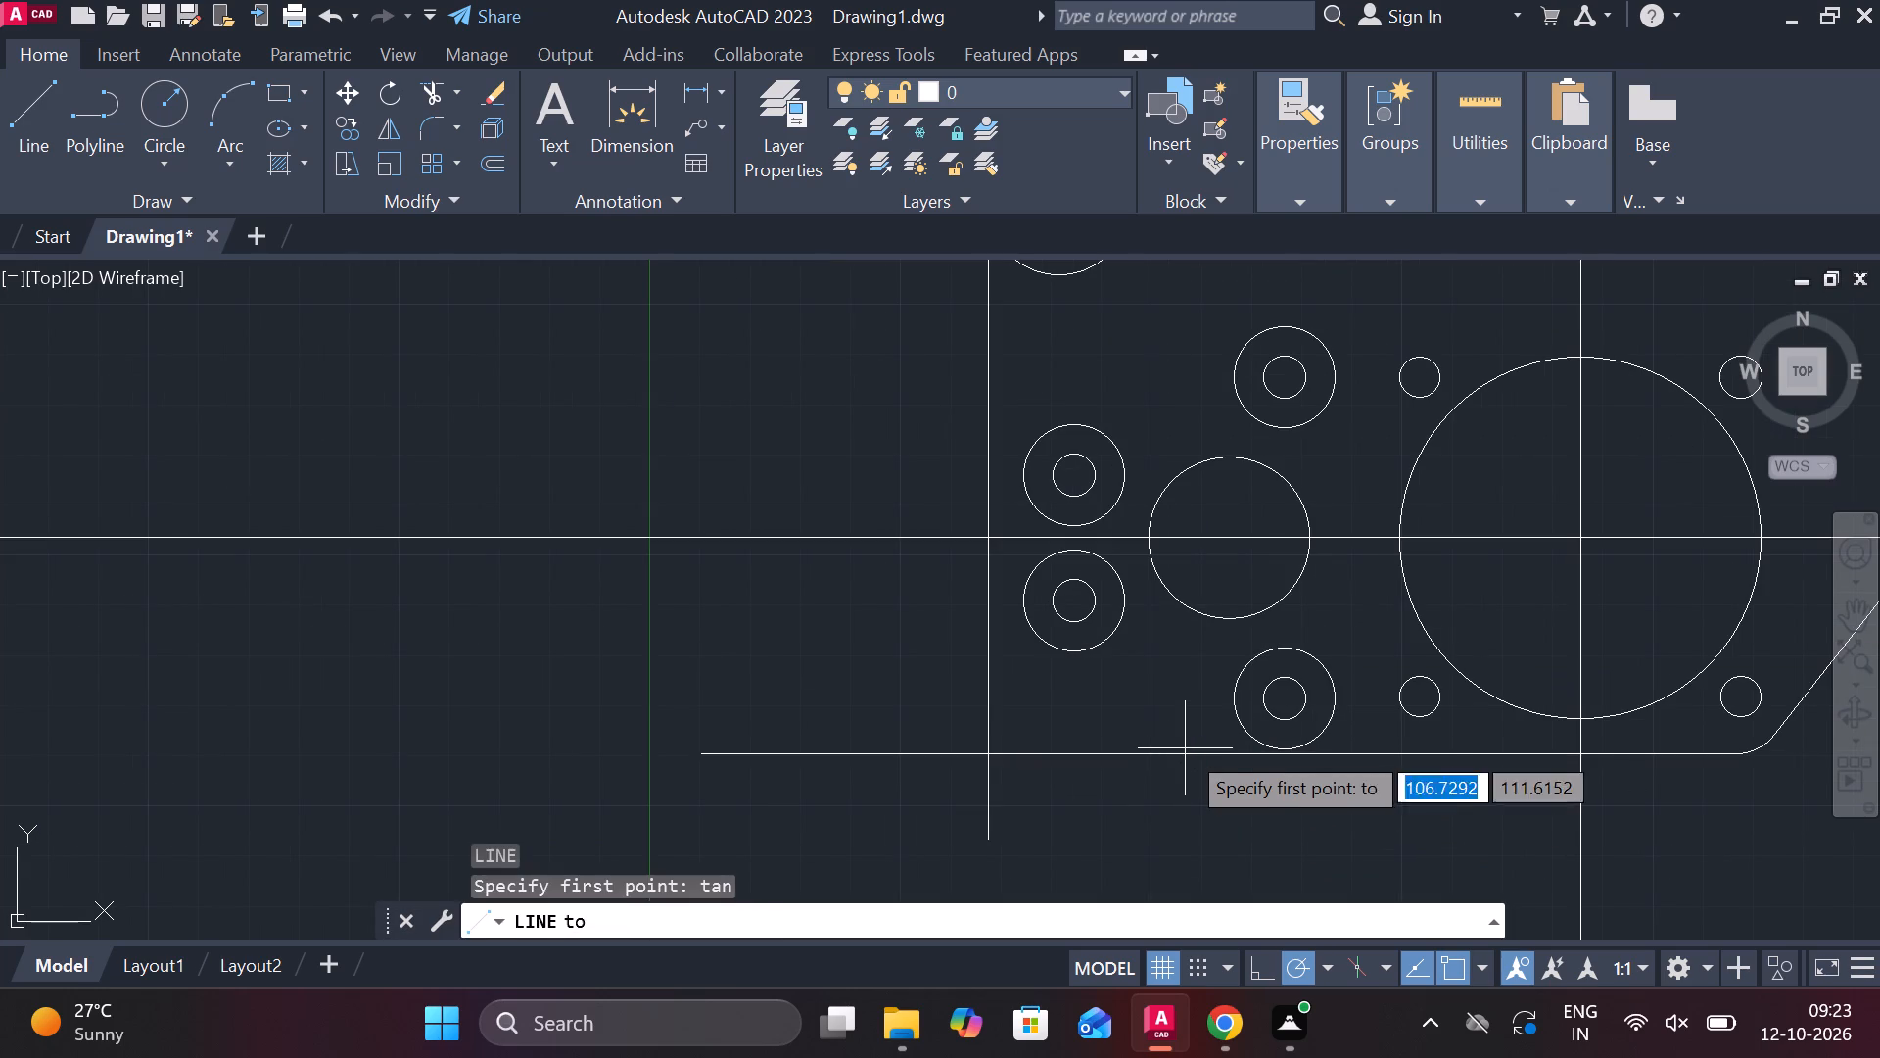
{"action": "left_click", "coordinate": [1255, 734]}
{"action": "type", "text": "tan"}
{"action": "key", "text": "Return"}
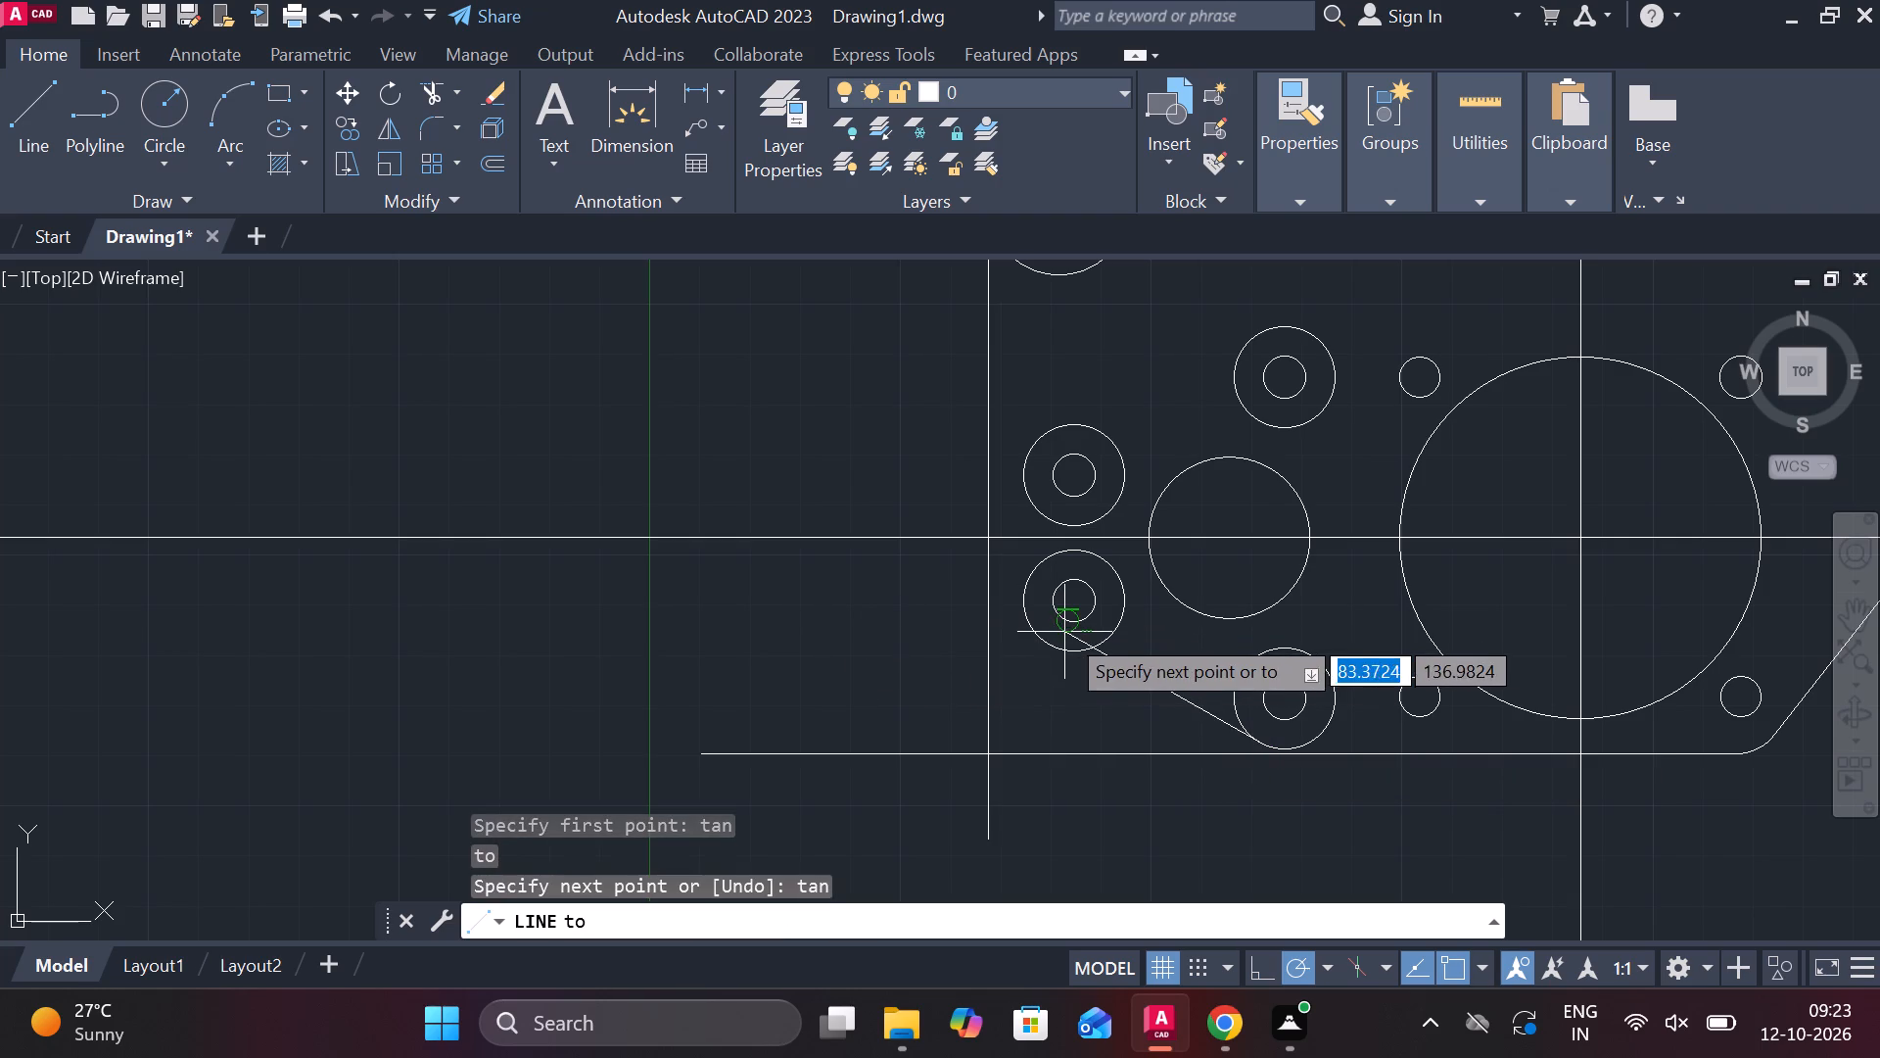
{"action": "left_click", "coordinate": [1010, 611]}
{"action": "key", "text": "Escape"}
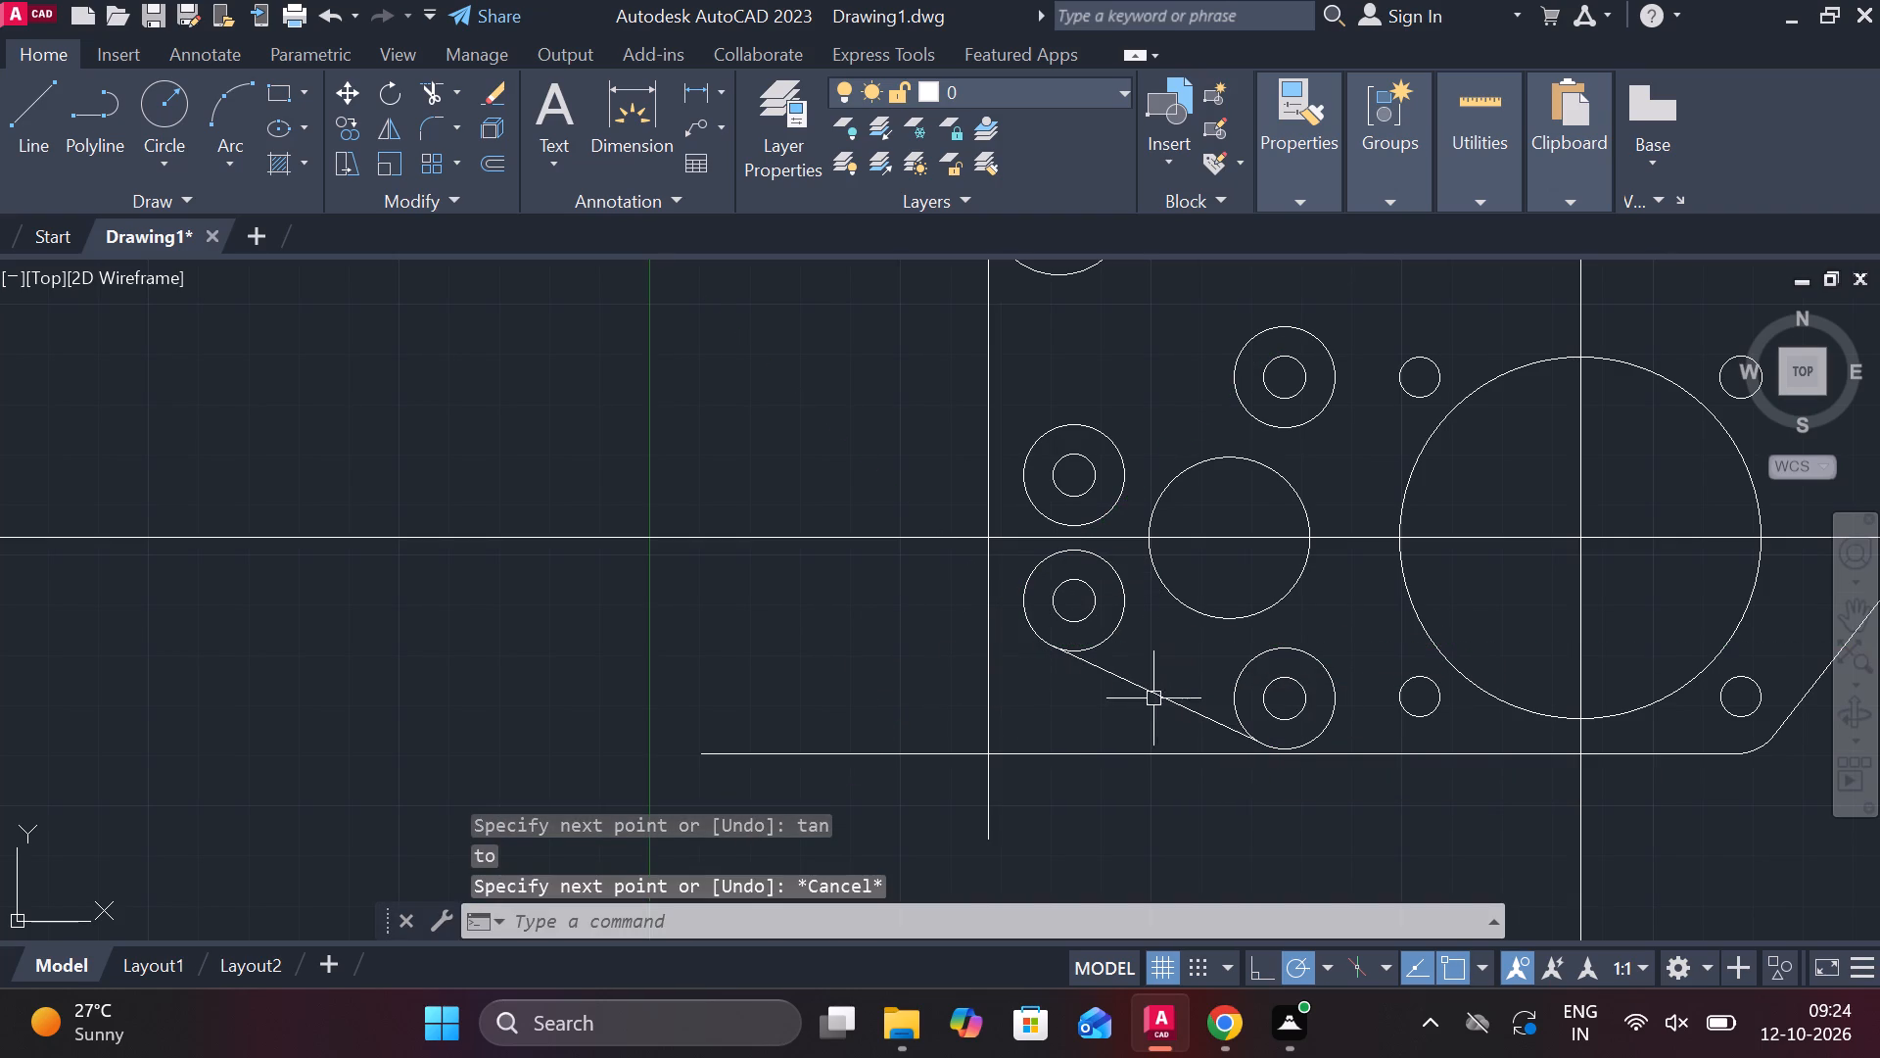
Offset the new lower-left tangent line 3 outward, away from the concentric circles.
{"action": "left_click", "coordinate": [1133, 687]}
{"action": "key", "text": "o"}
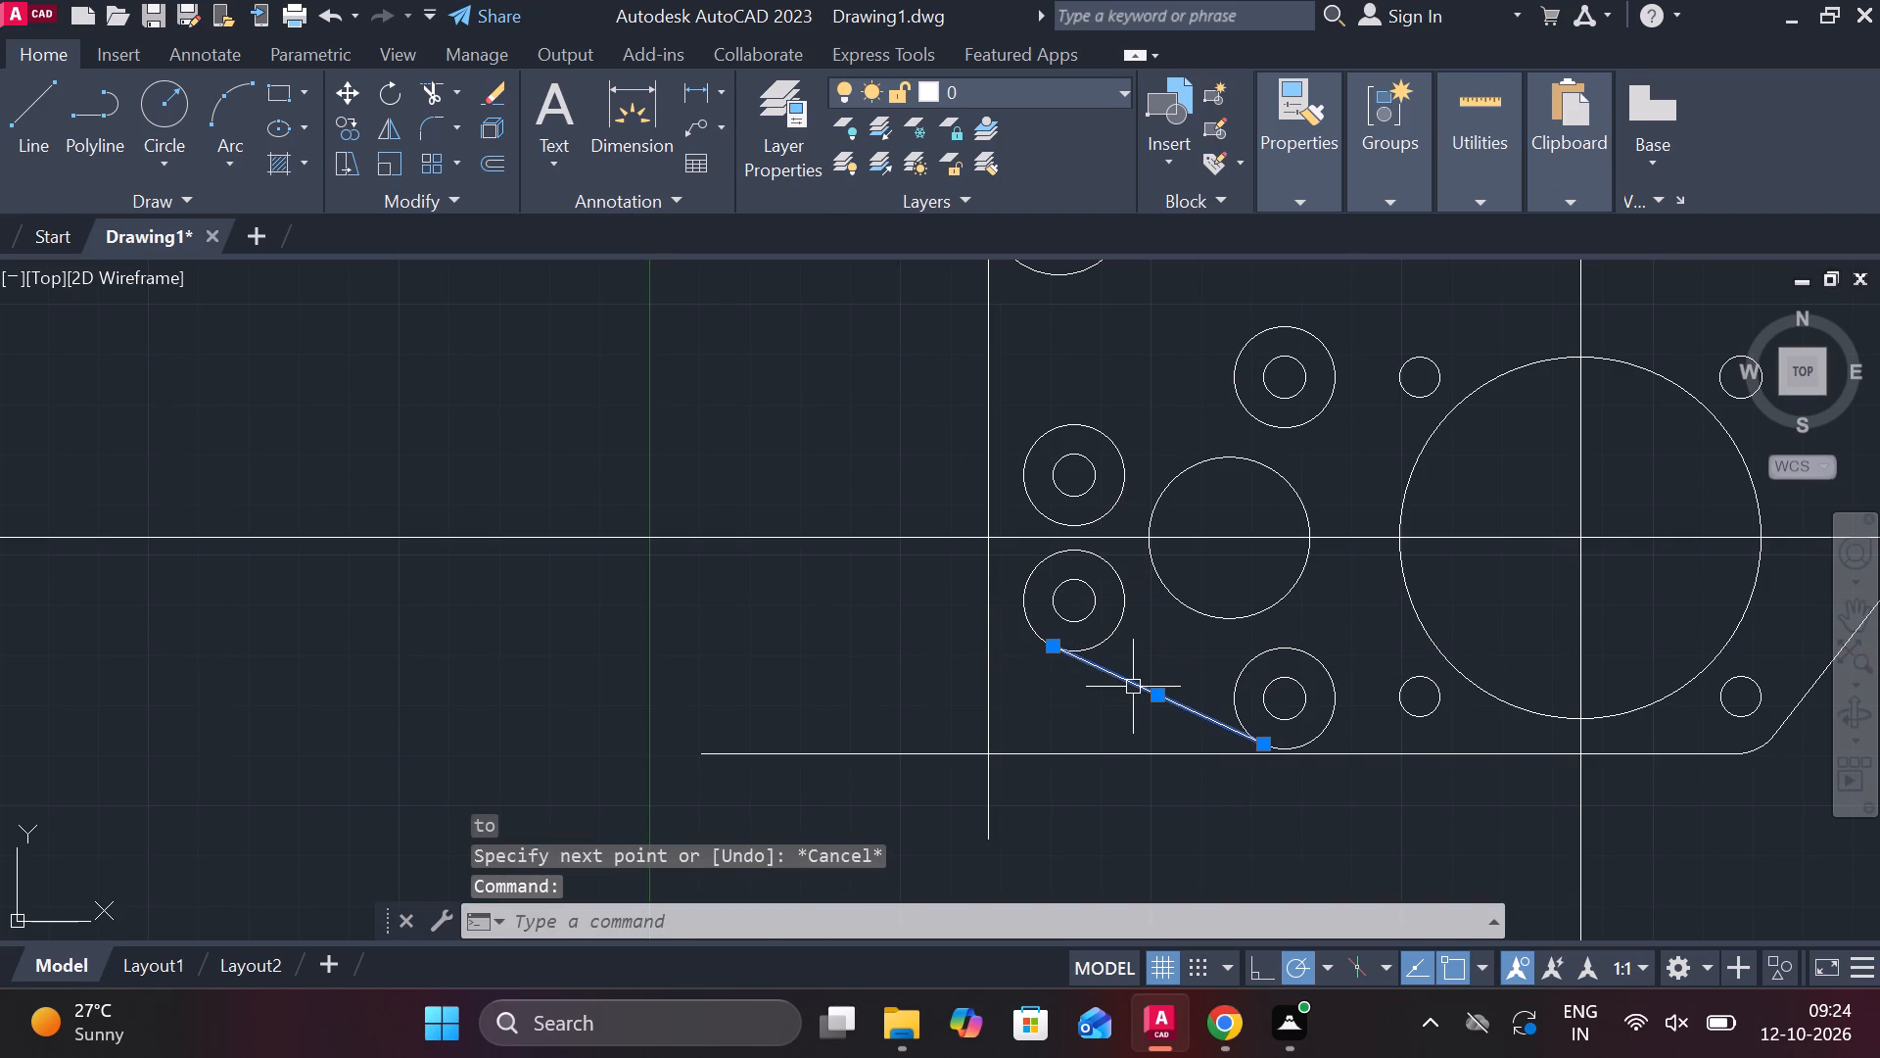
{"action": "key", "text": "Return"}
{"action": "key", "text": "Return"}
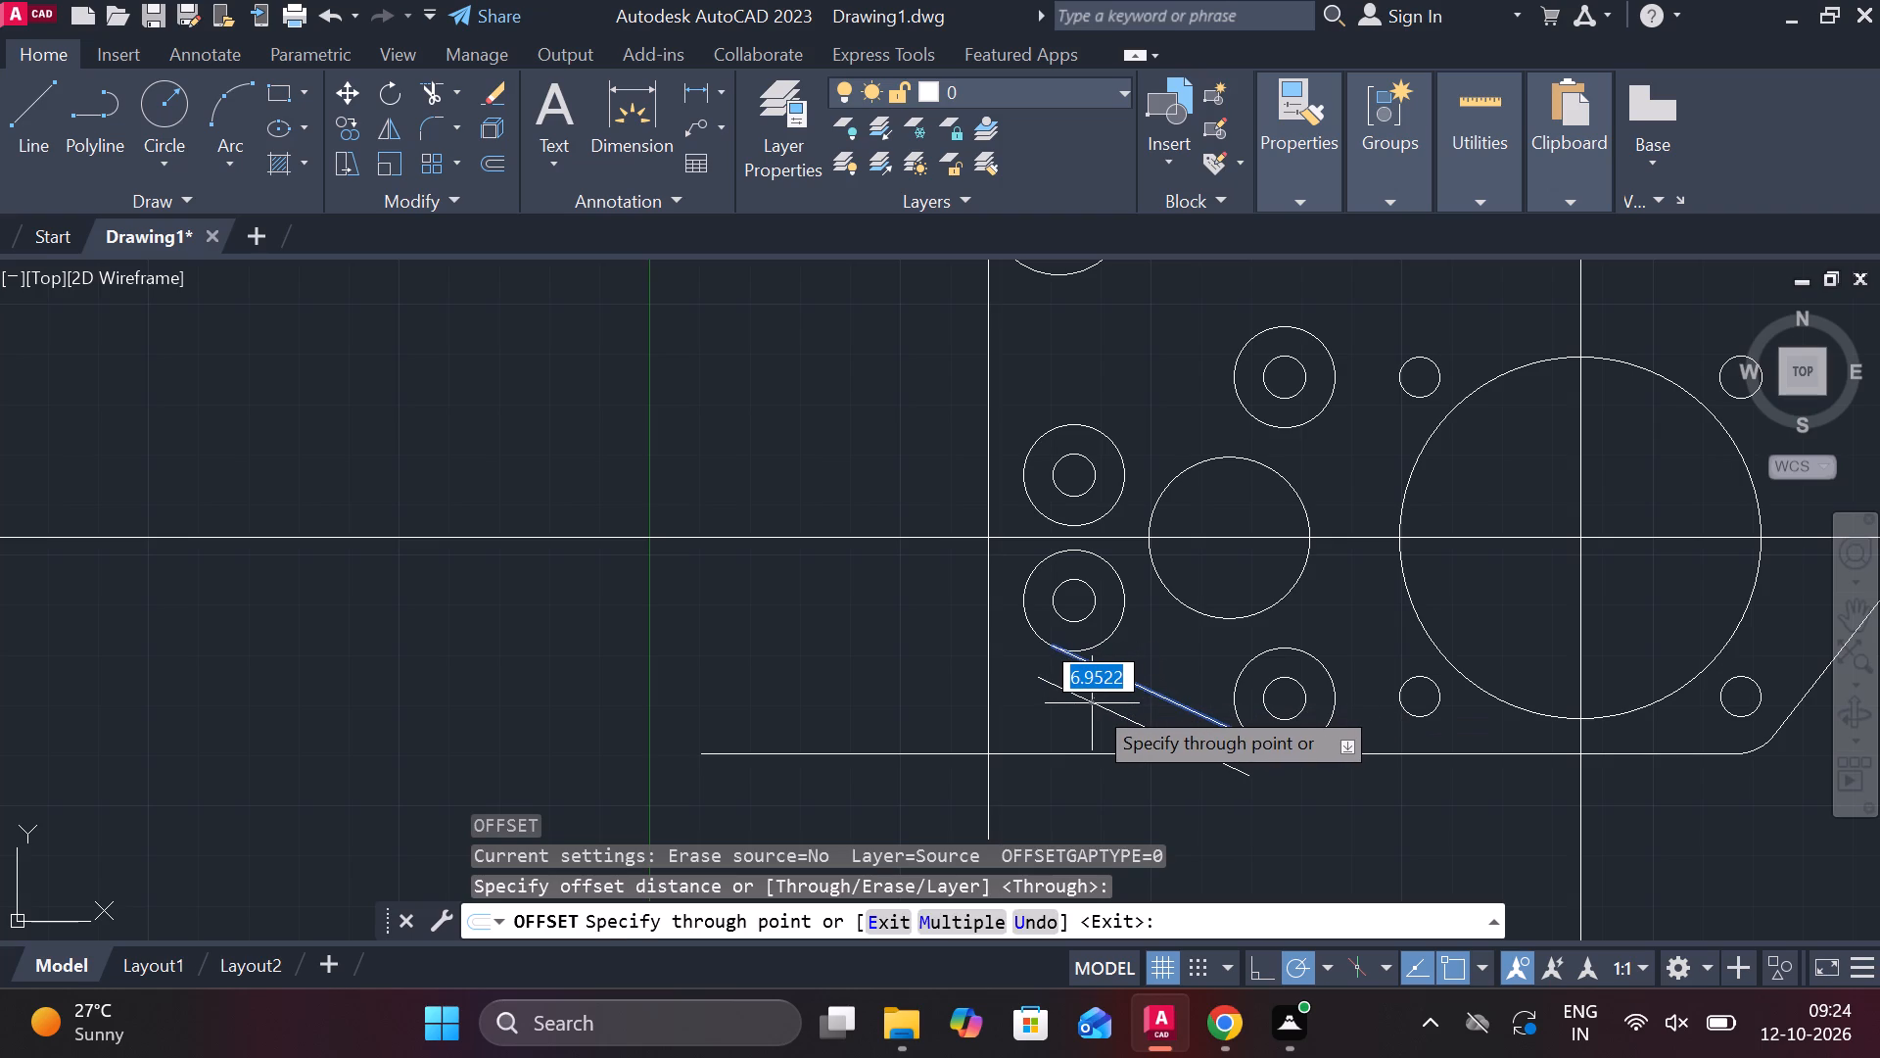
{"action": "scroll", "coordinate": [1092, 703], "scroll_direction": "up", "scroll_amount": 3}
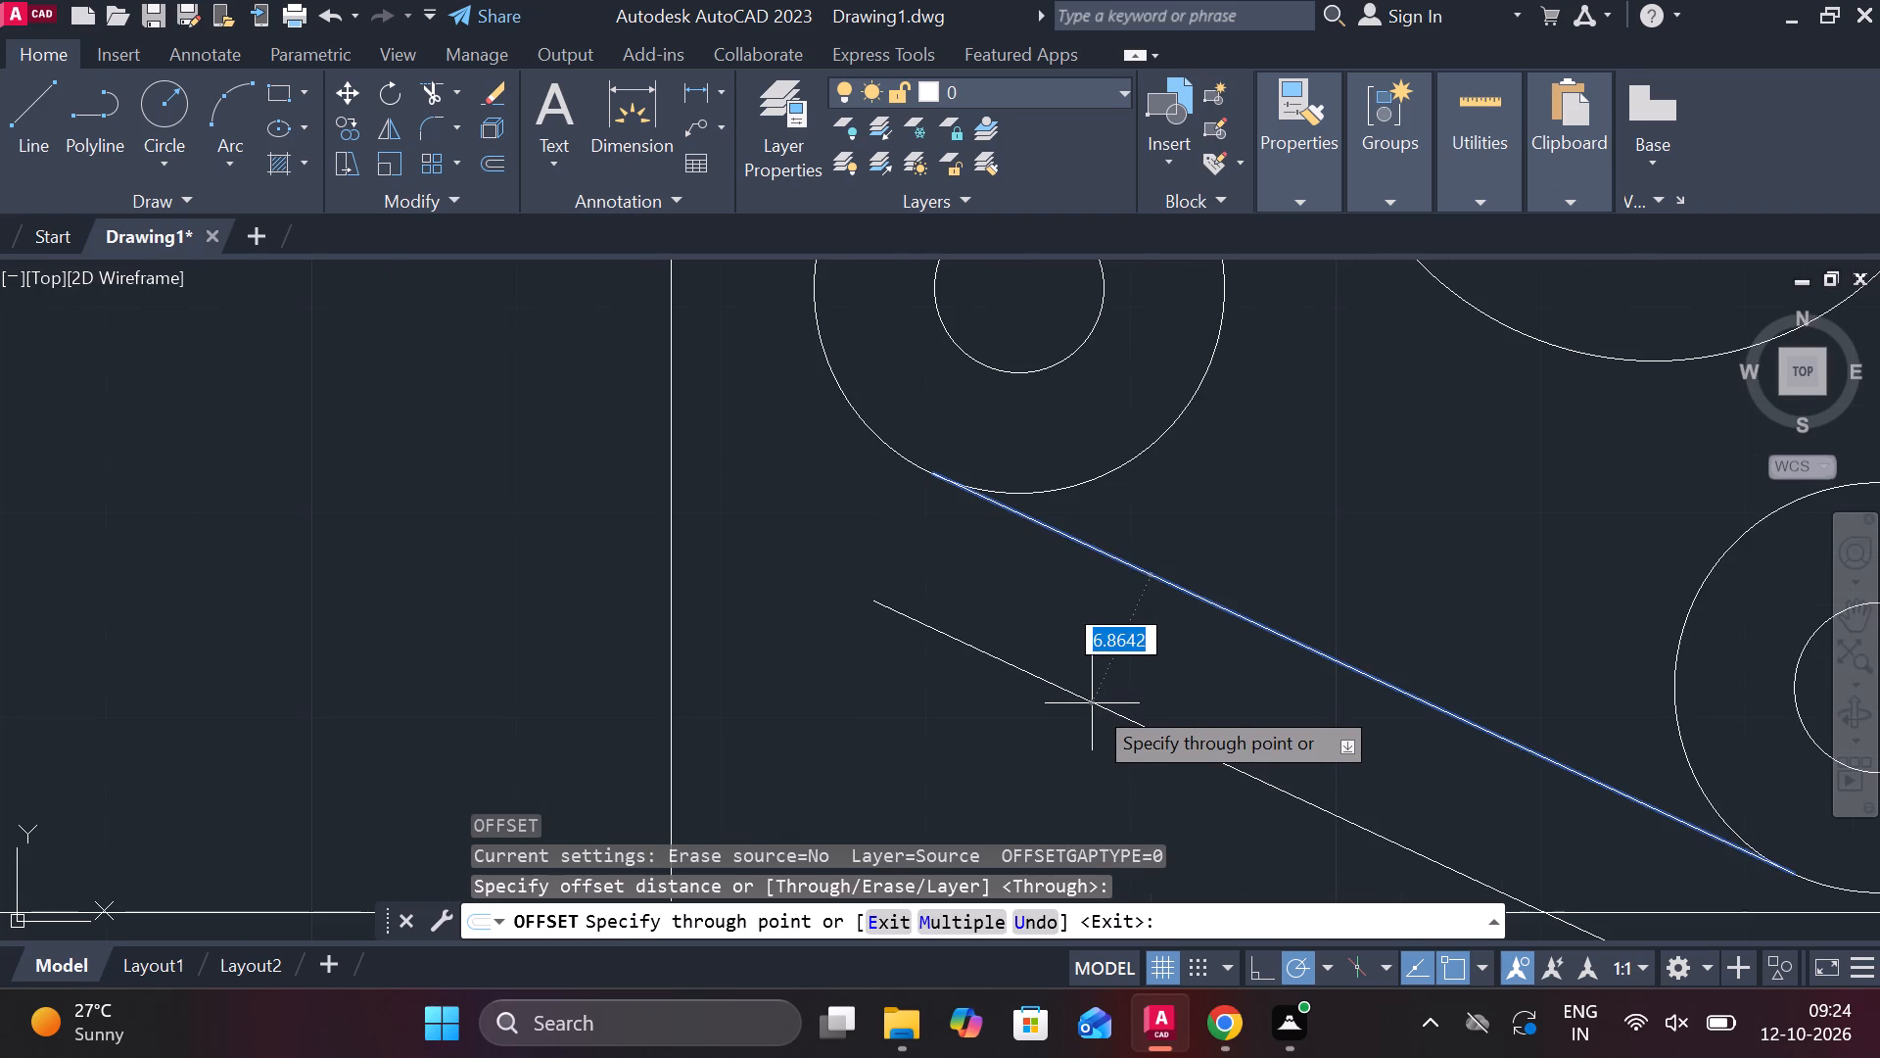
{"action": "scroll", "coordinate": [1107, 666], "scroll_direction": "down", "scroll_amount": 2}
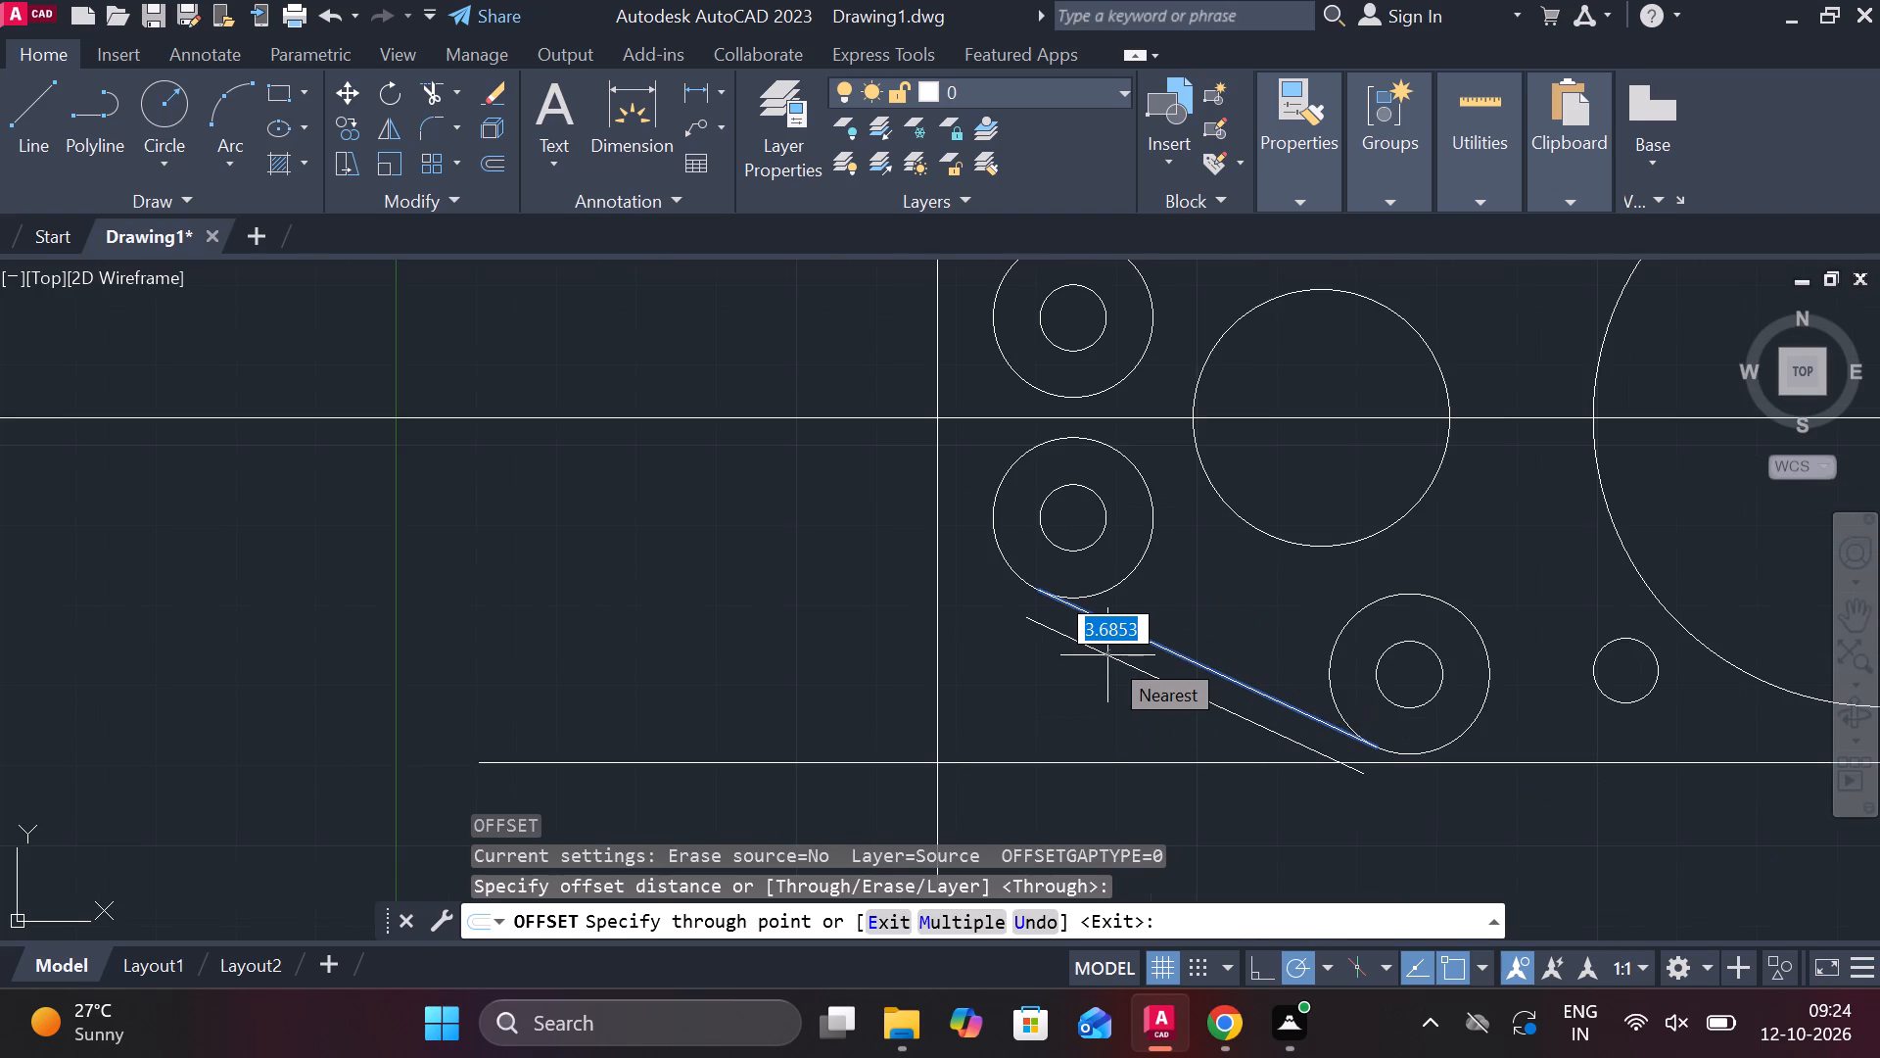
{"action": "key", "text": "3"}
{"action": "key", "text": "Return"}
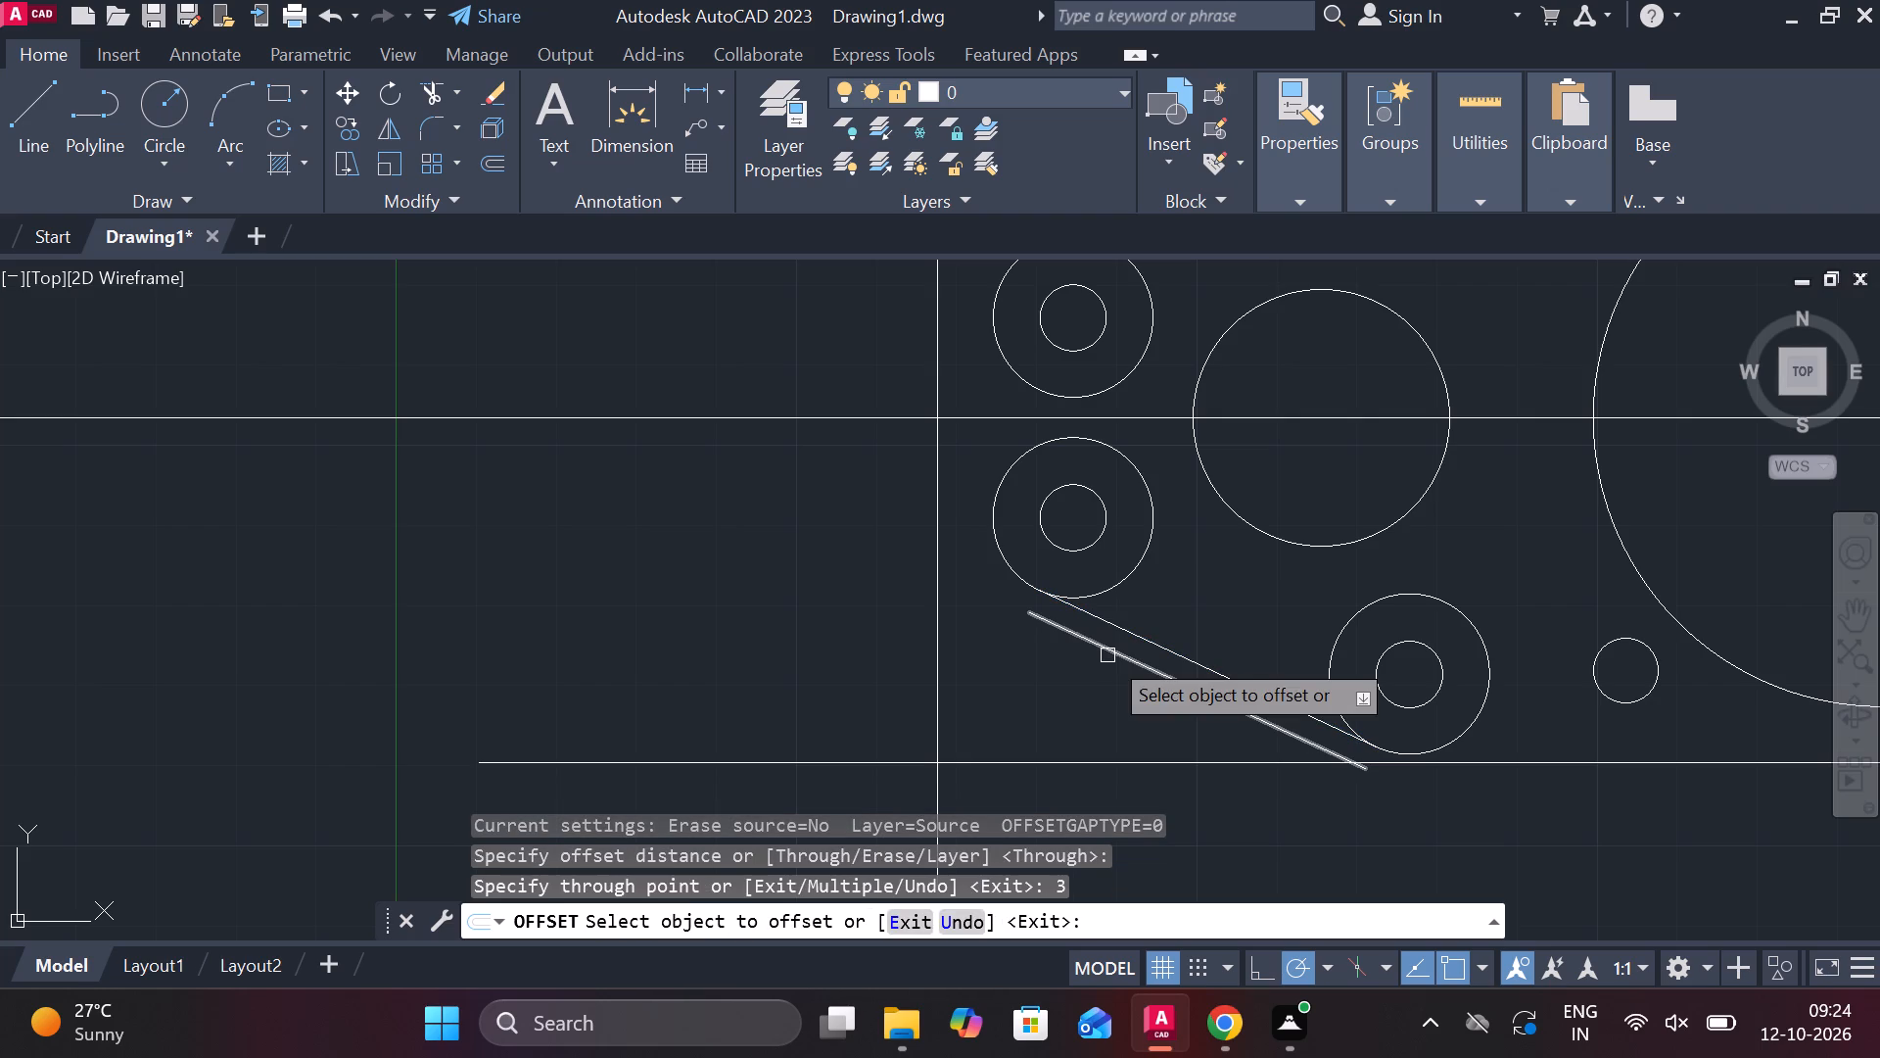
{"action": "key", "text": "Escape"}
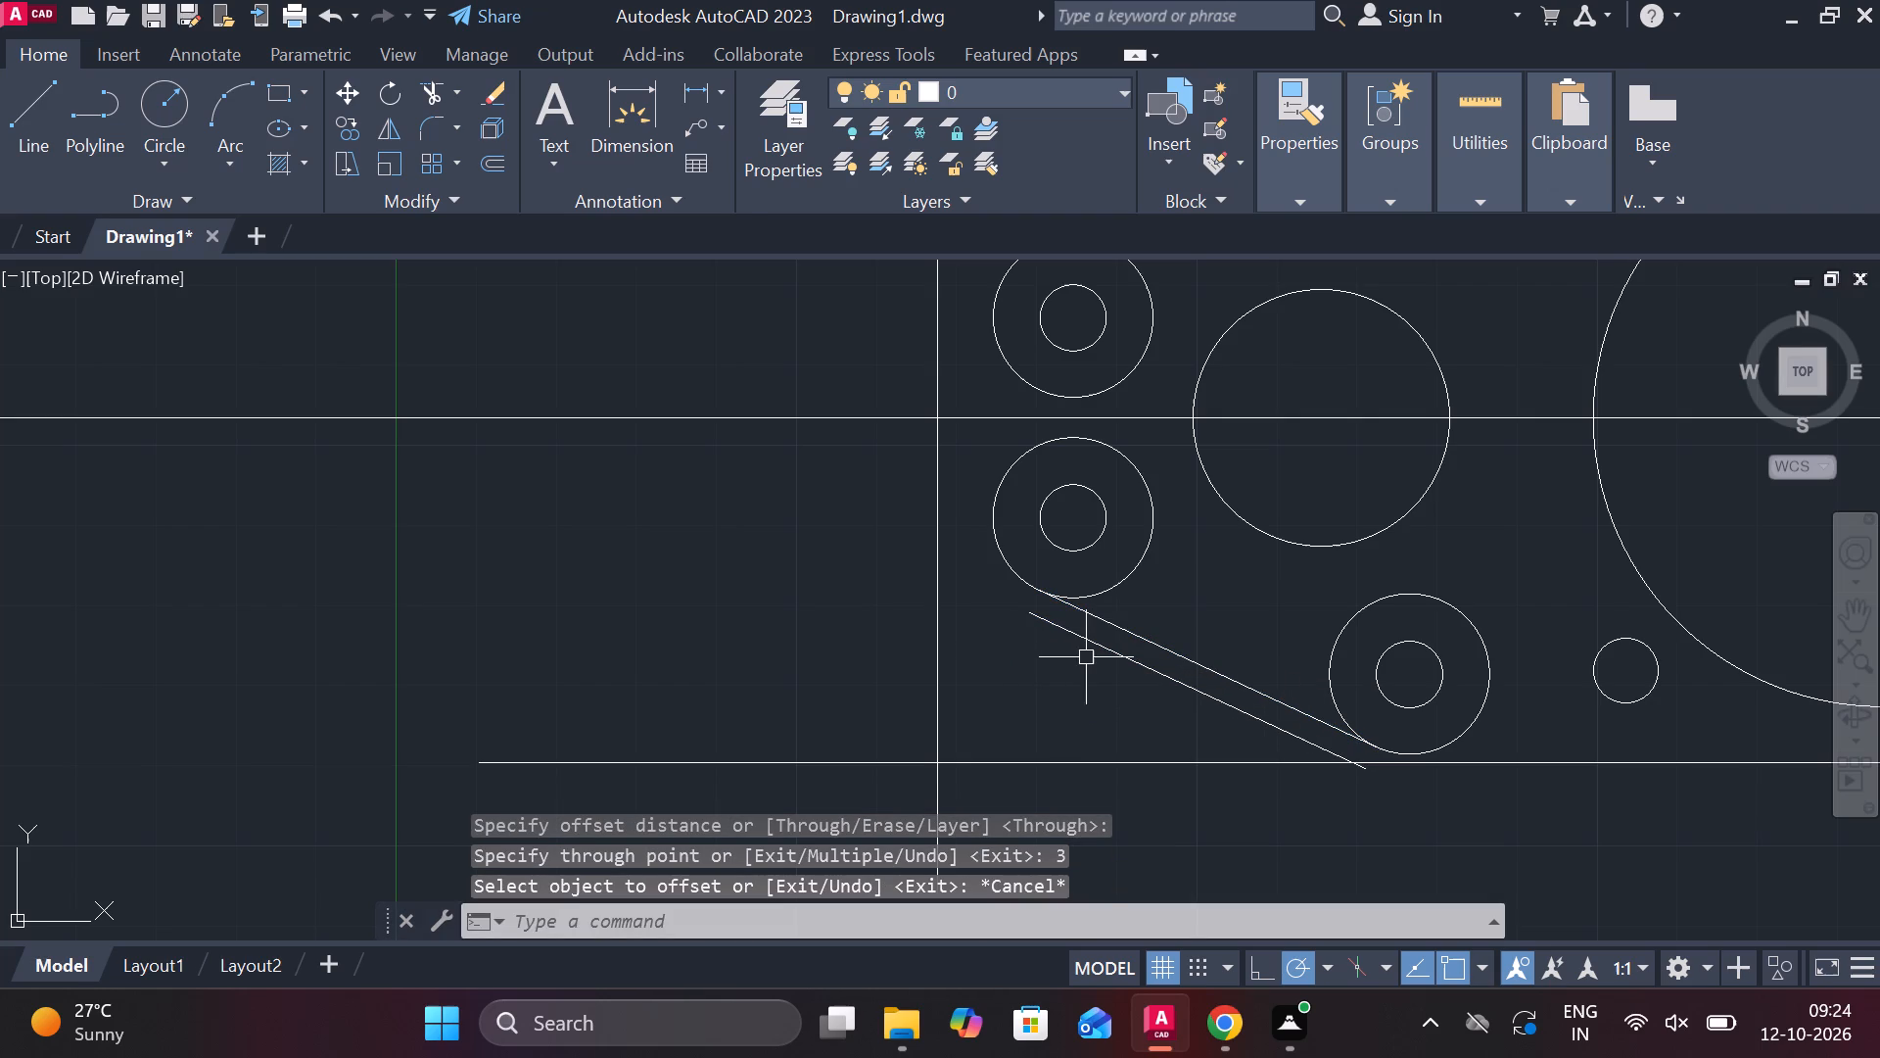
Extend the offset slanted line up through the left vertical line to the horizontal centre line.
{"action": "type", "text": "ex"}
{"action": "key", "text": "space"}
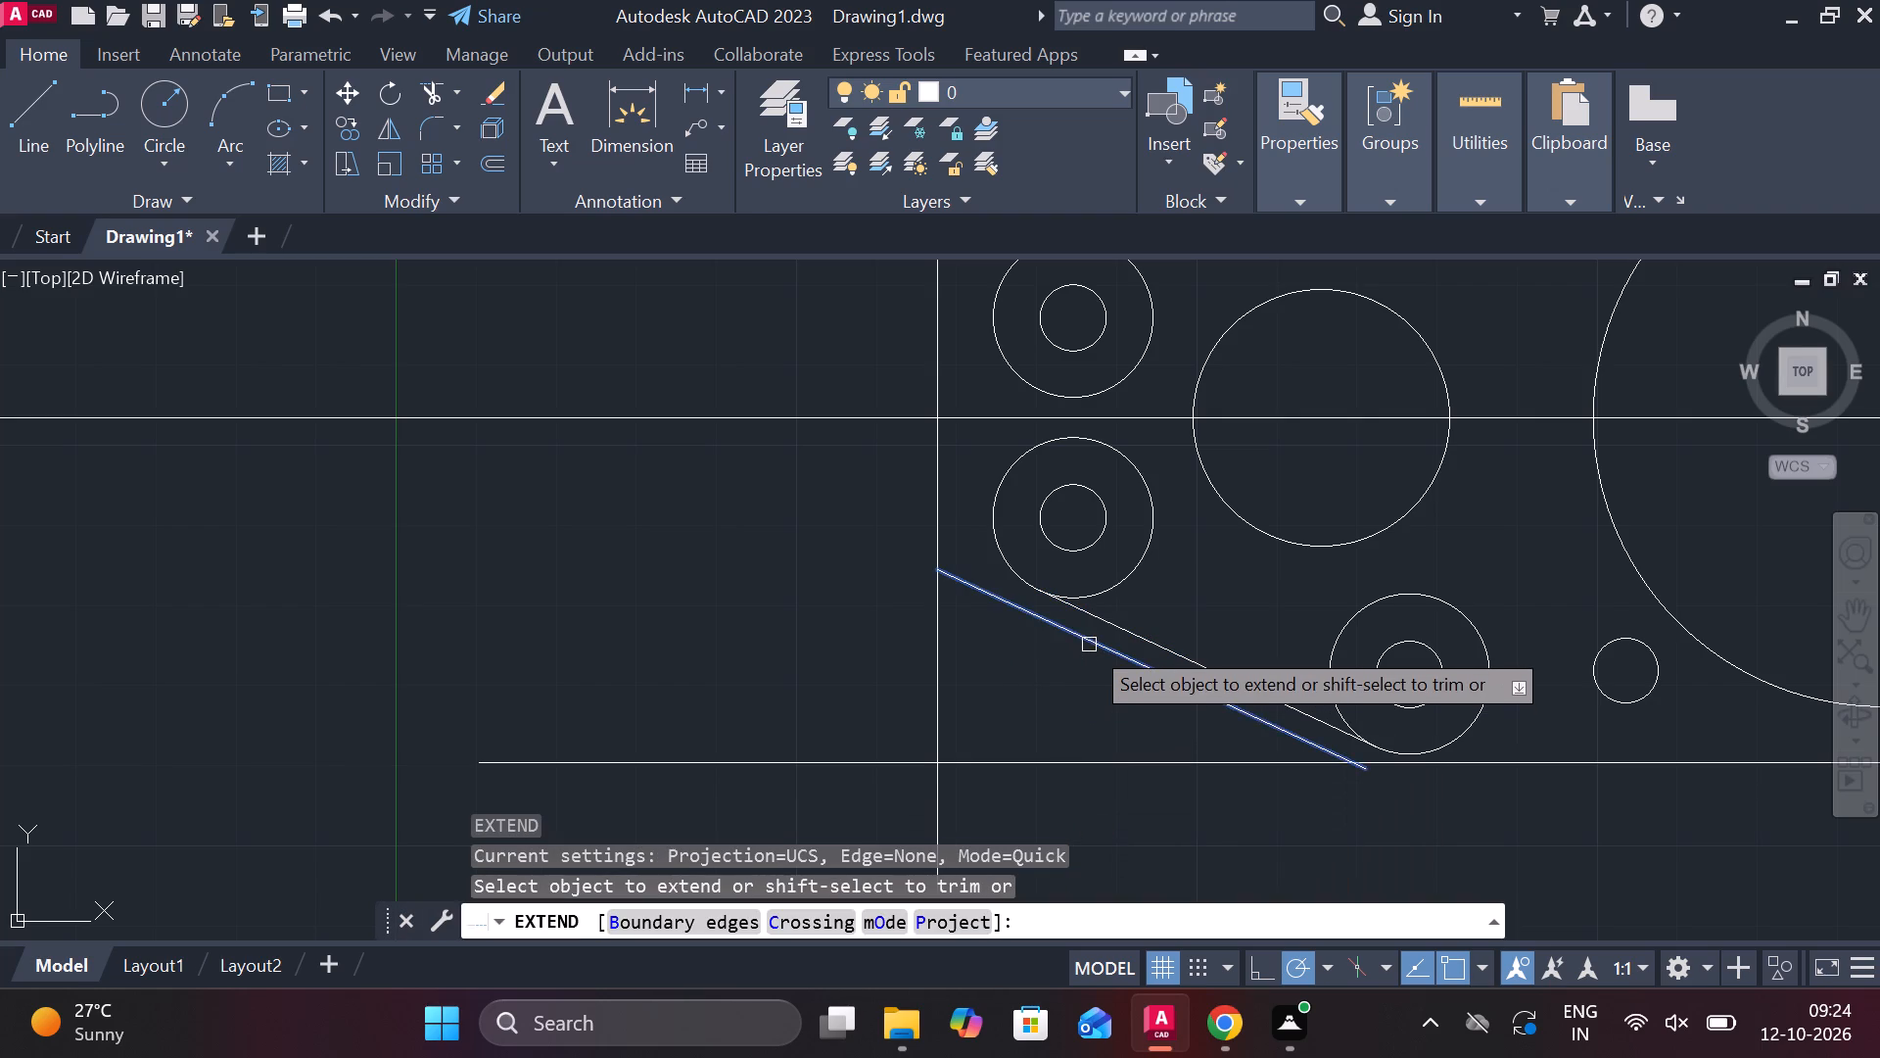
{"action": "left_click", "coordinate": [1089, 645]}
{"action": "left_click", "coordinate": [1034, 617]}
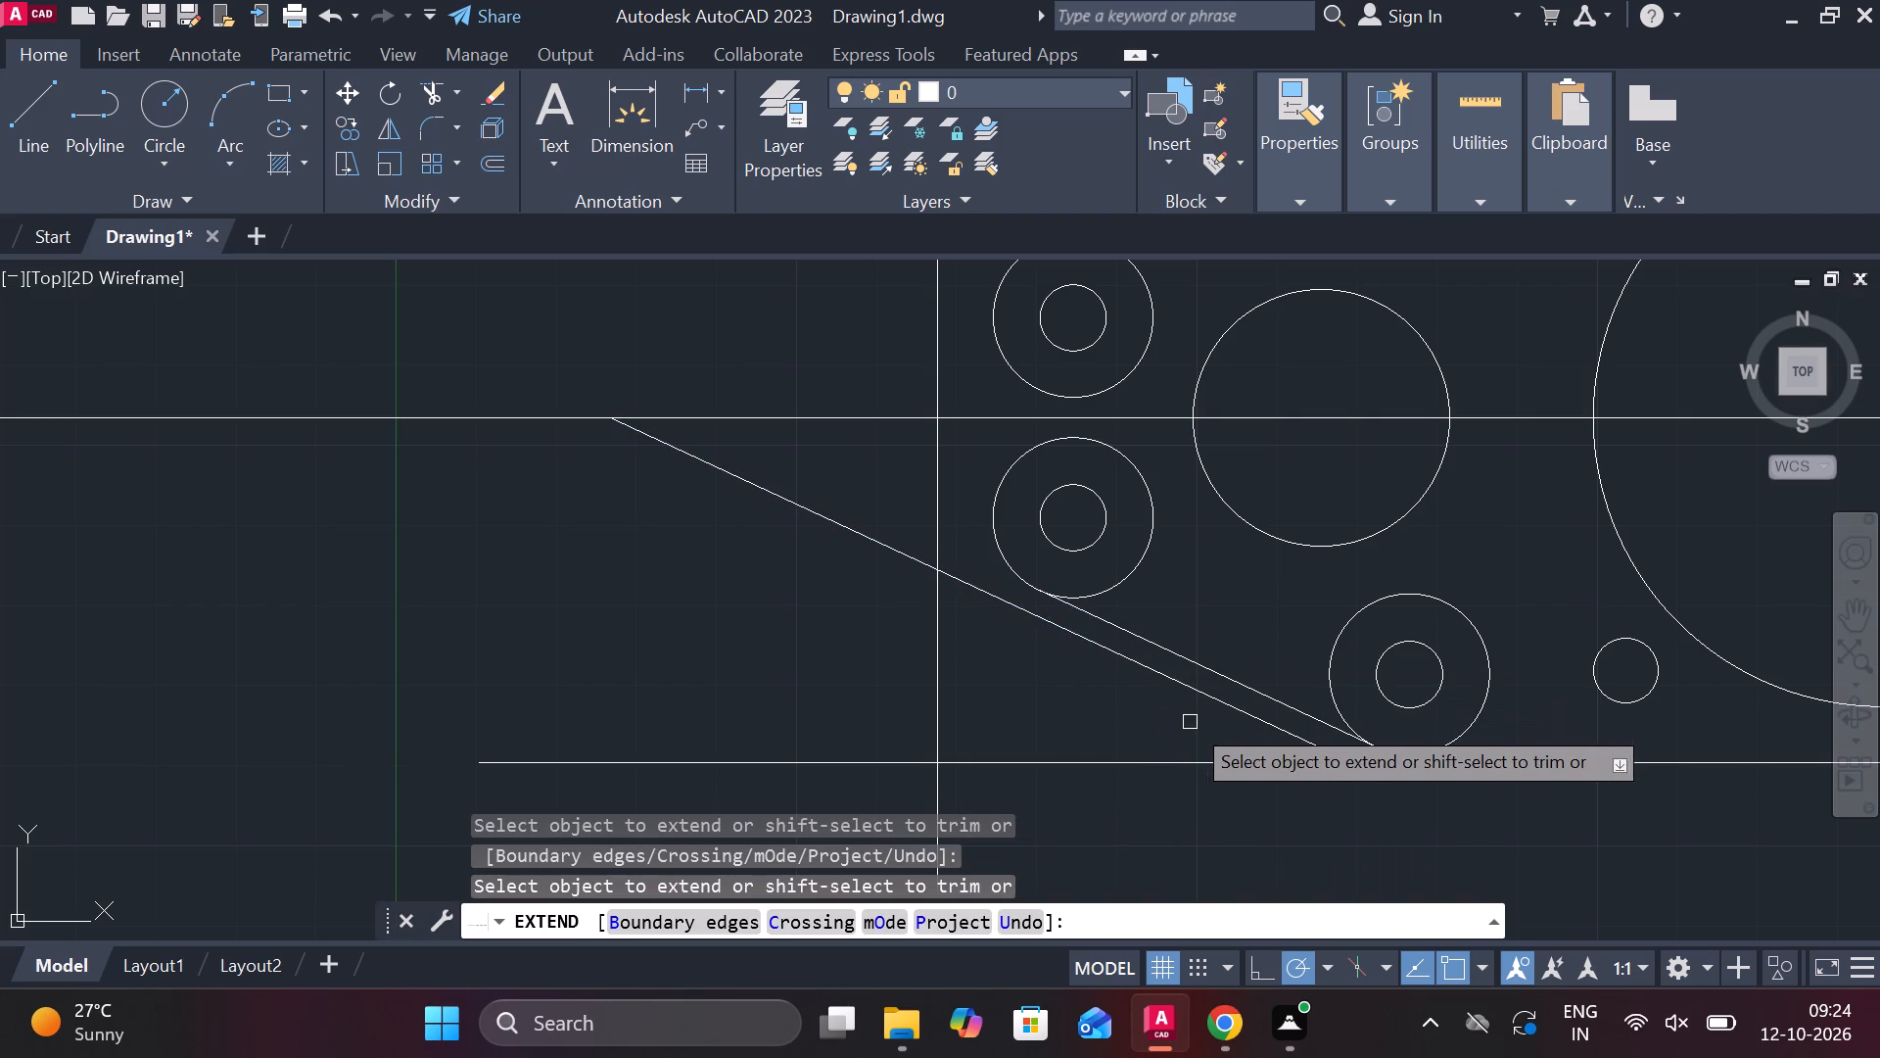
{"action": "key", "text": "Escape"}
Trim the bottom line between the left vertical and the offset line, the original tangent line, and the offset line's overhang below.
{"action": "type", "text": "tr"}
{"action": "key", "text": "space"}
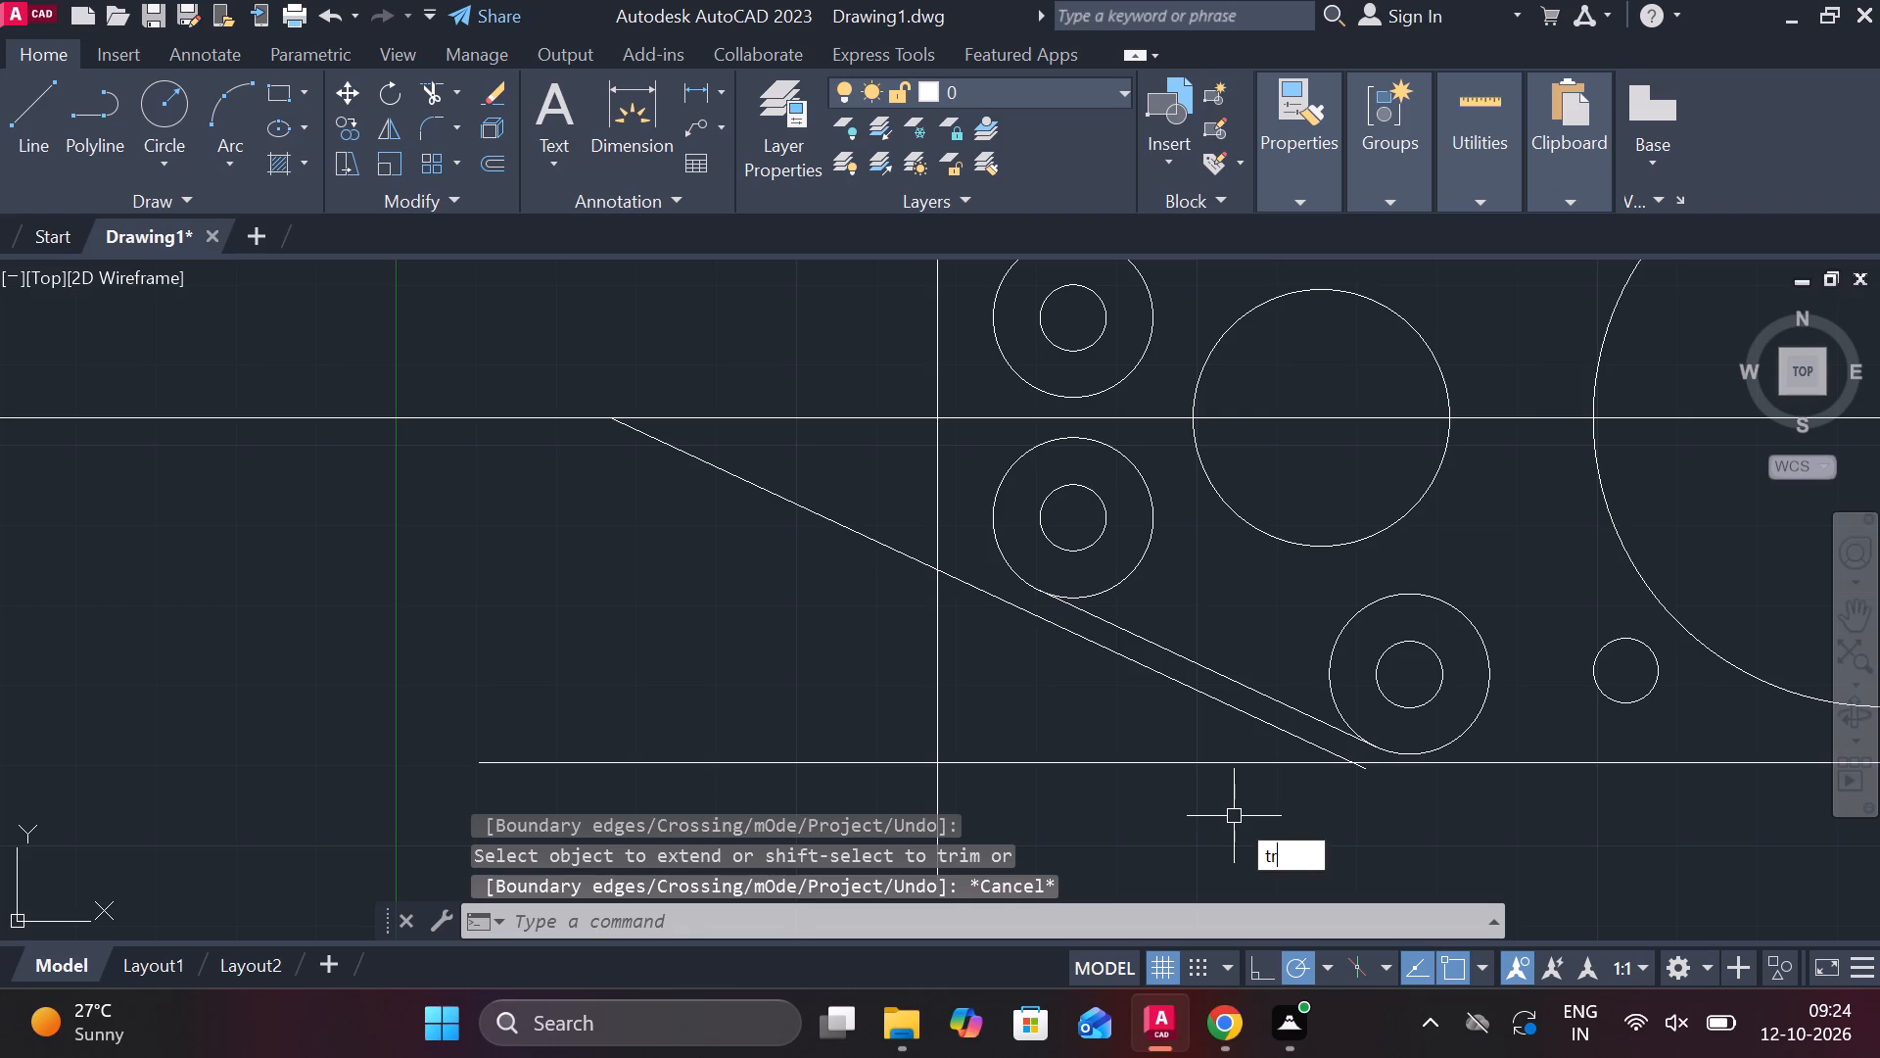
{"action": "left_click", "coordinate": [1289, 762]}
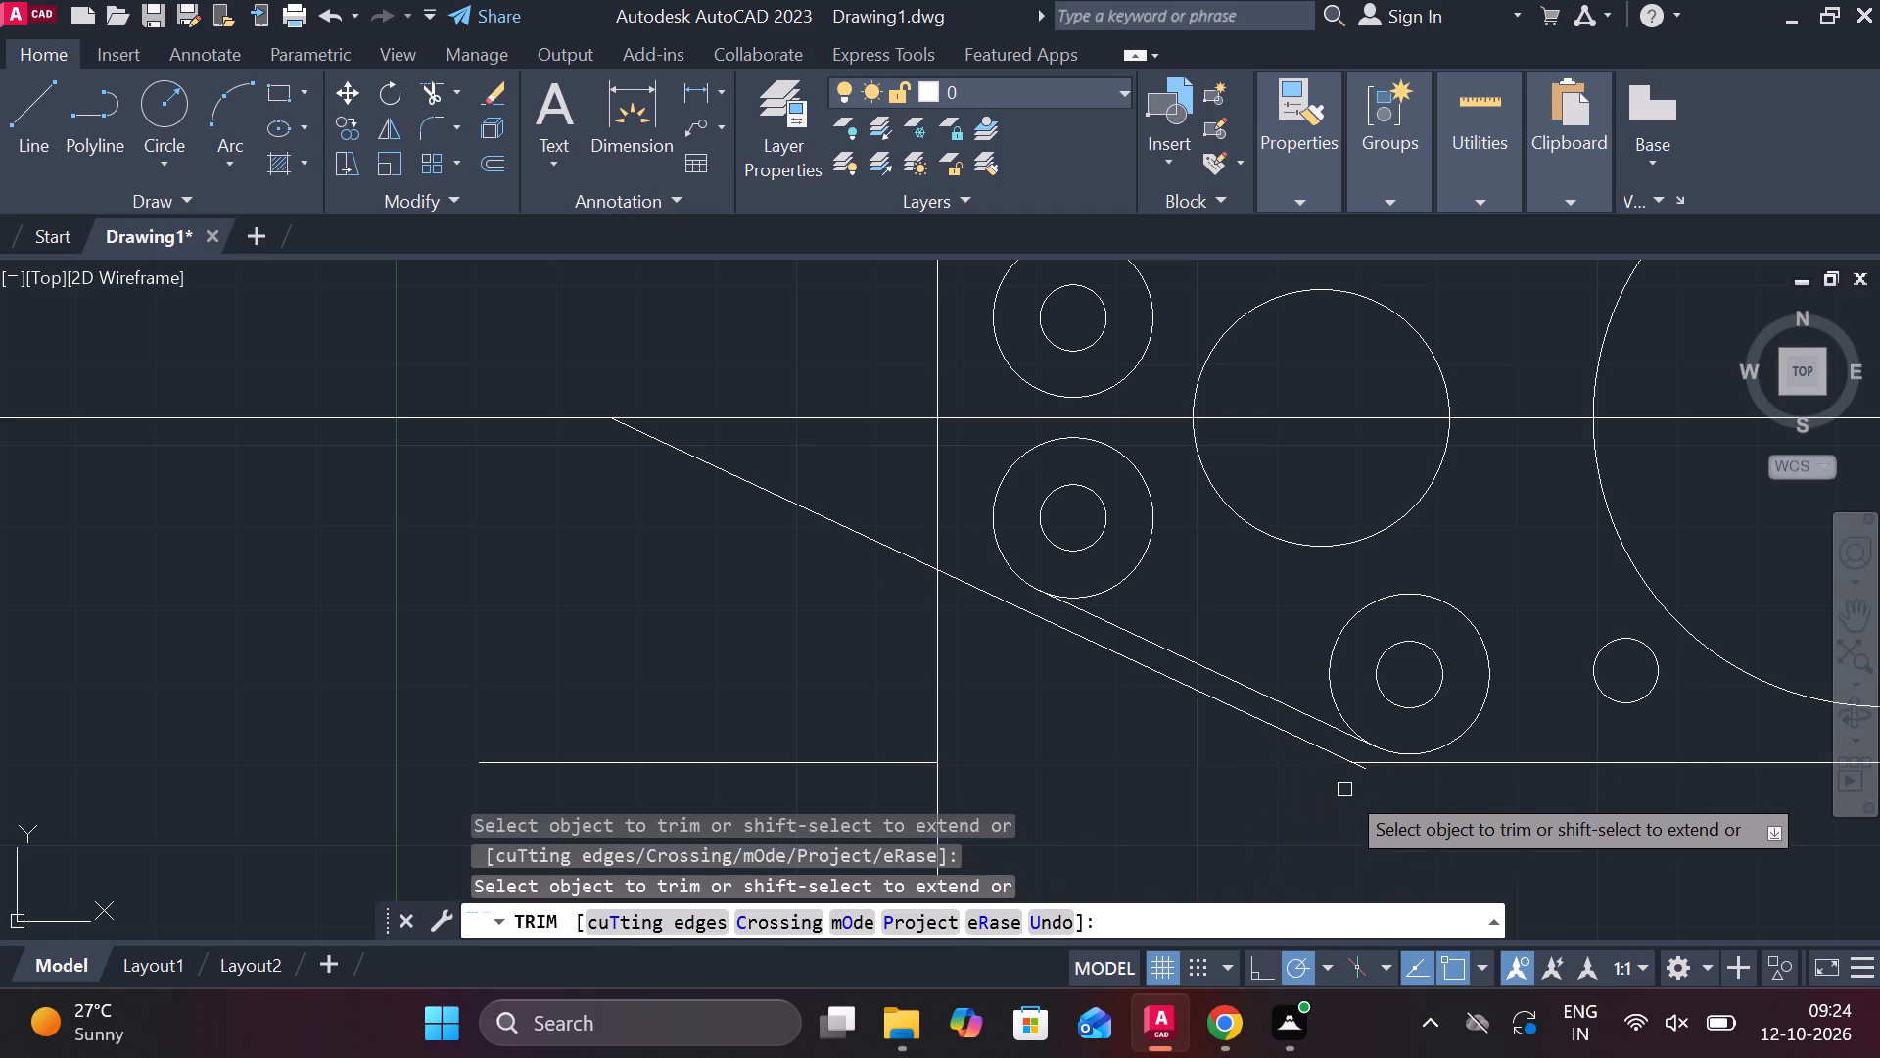
{"action": "scroll", "coordinate": [1344, 790], "scroll_direction": "up", "scroll_amount": 2}
{"action": "left_click", "coordinate": [1328, 648]}
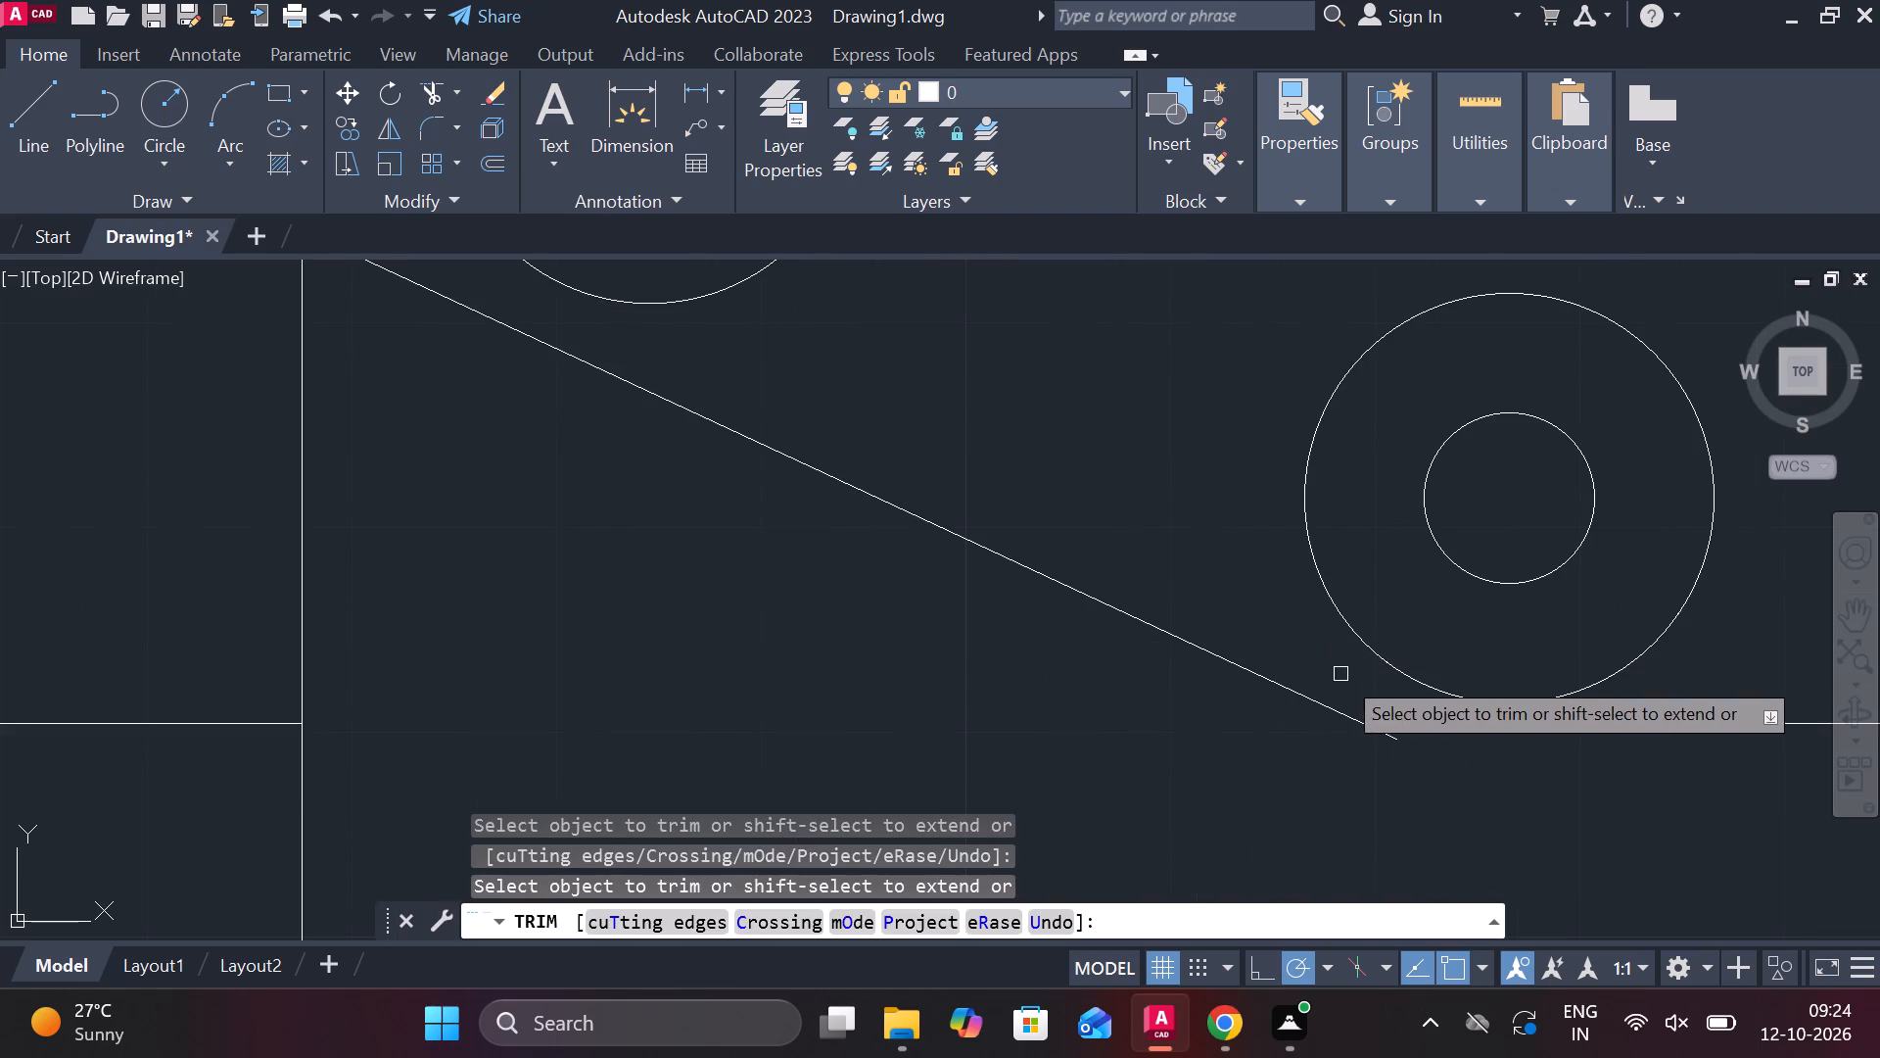
{"action": "left_click", "coordinate": [1386, 739]}
{"action": "scroll", "coordinate": [963, 735], "scroll_direction": "down", "scroll_amount": 1}
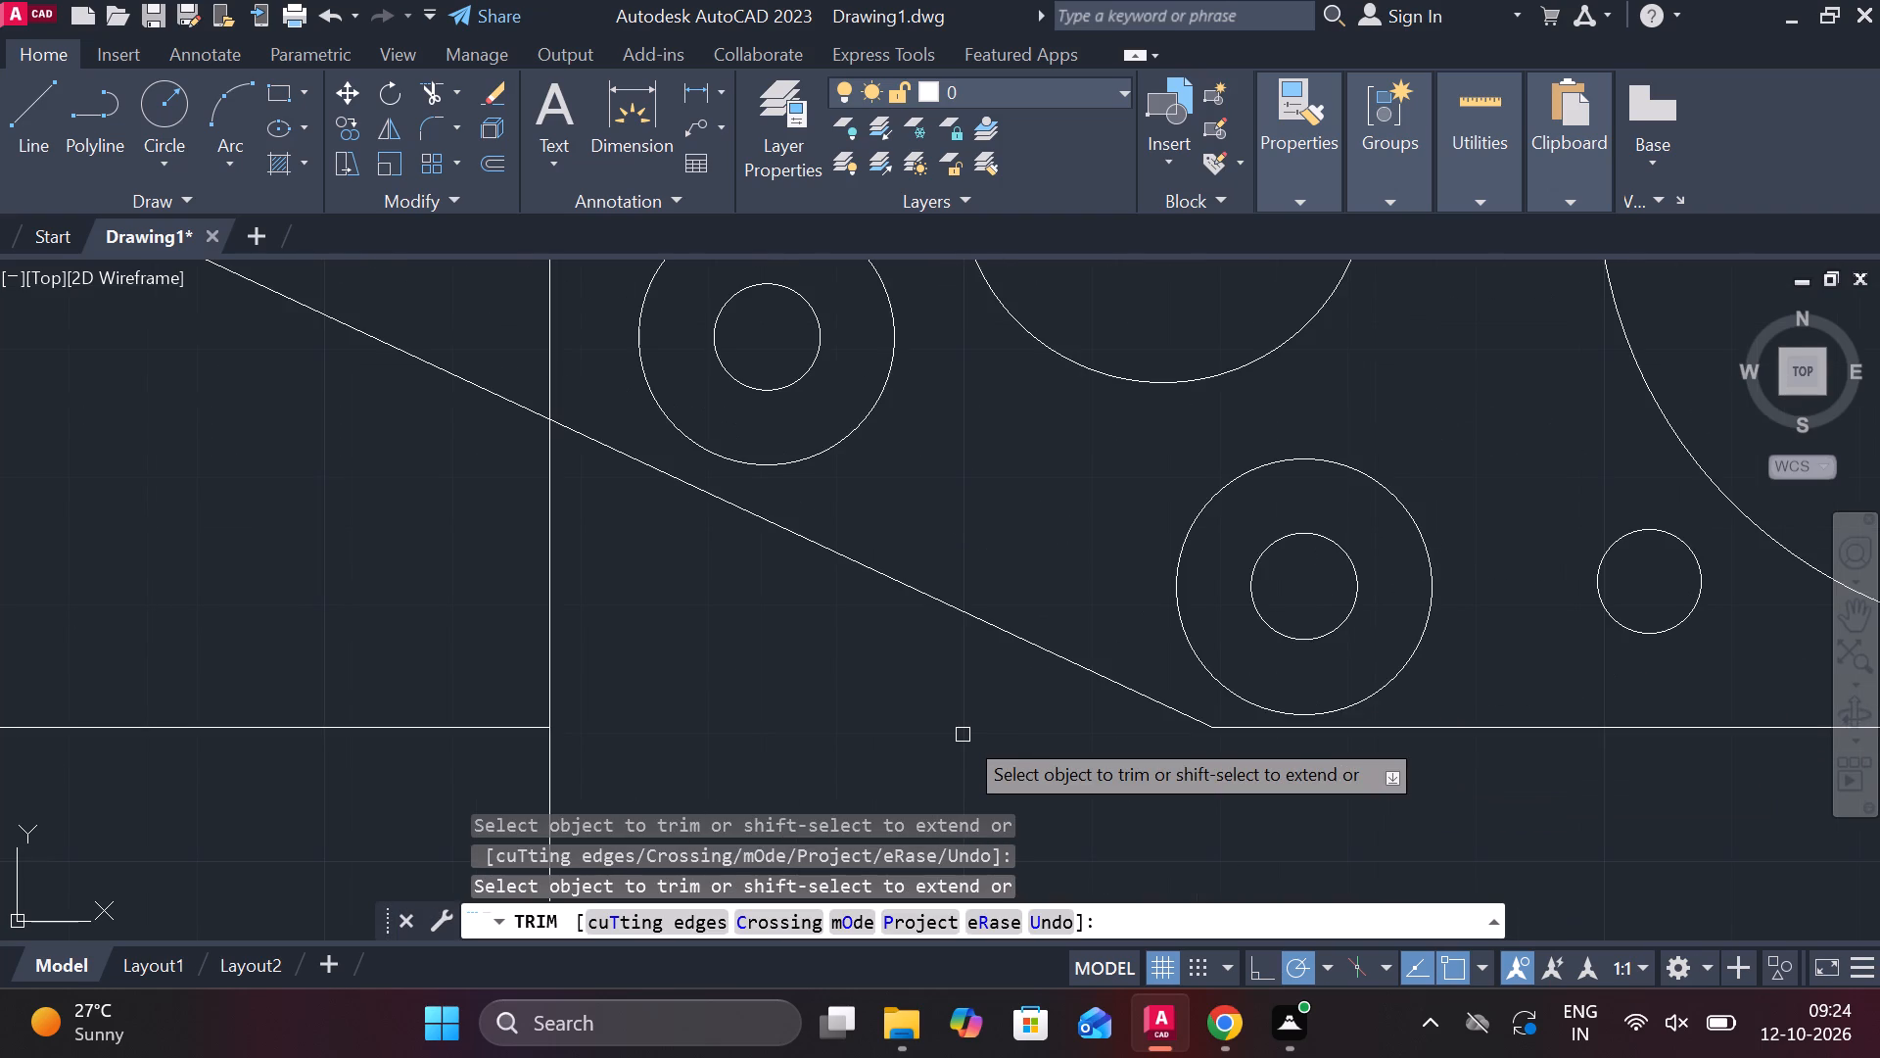
Trim away the slanted line beyond the left vertical, the leftover bottom segment, and the vertical's end below the slanted line.
{"action": "scroll", "coordinate": [963, 735], "scroll_direction": "down", "scroll_amount": 2}
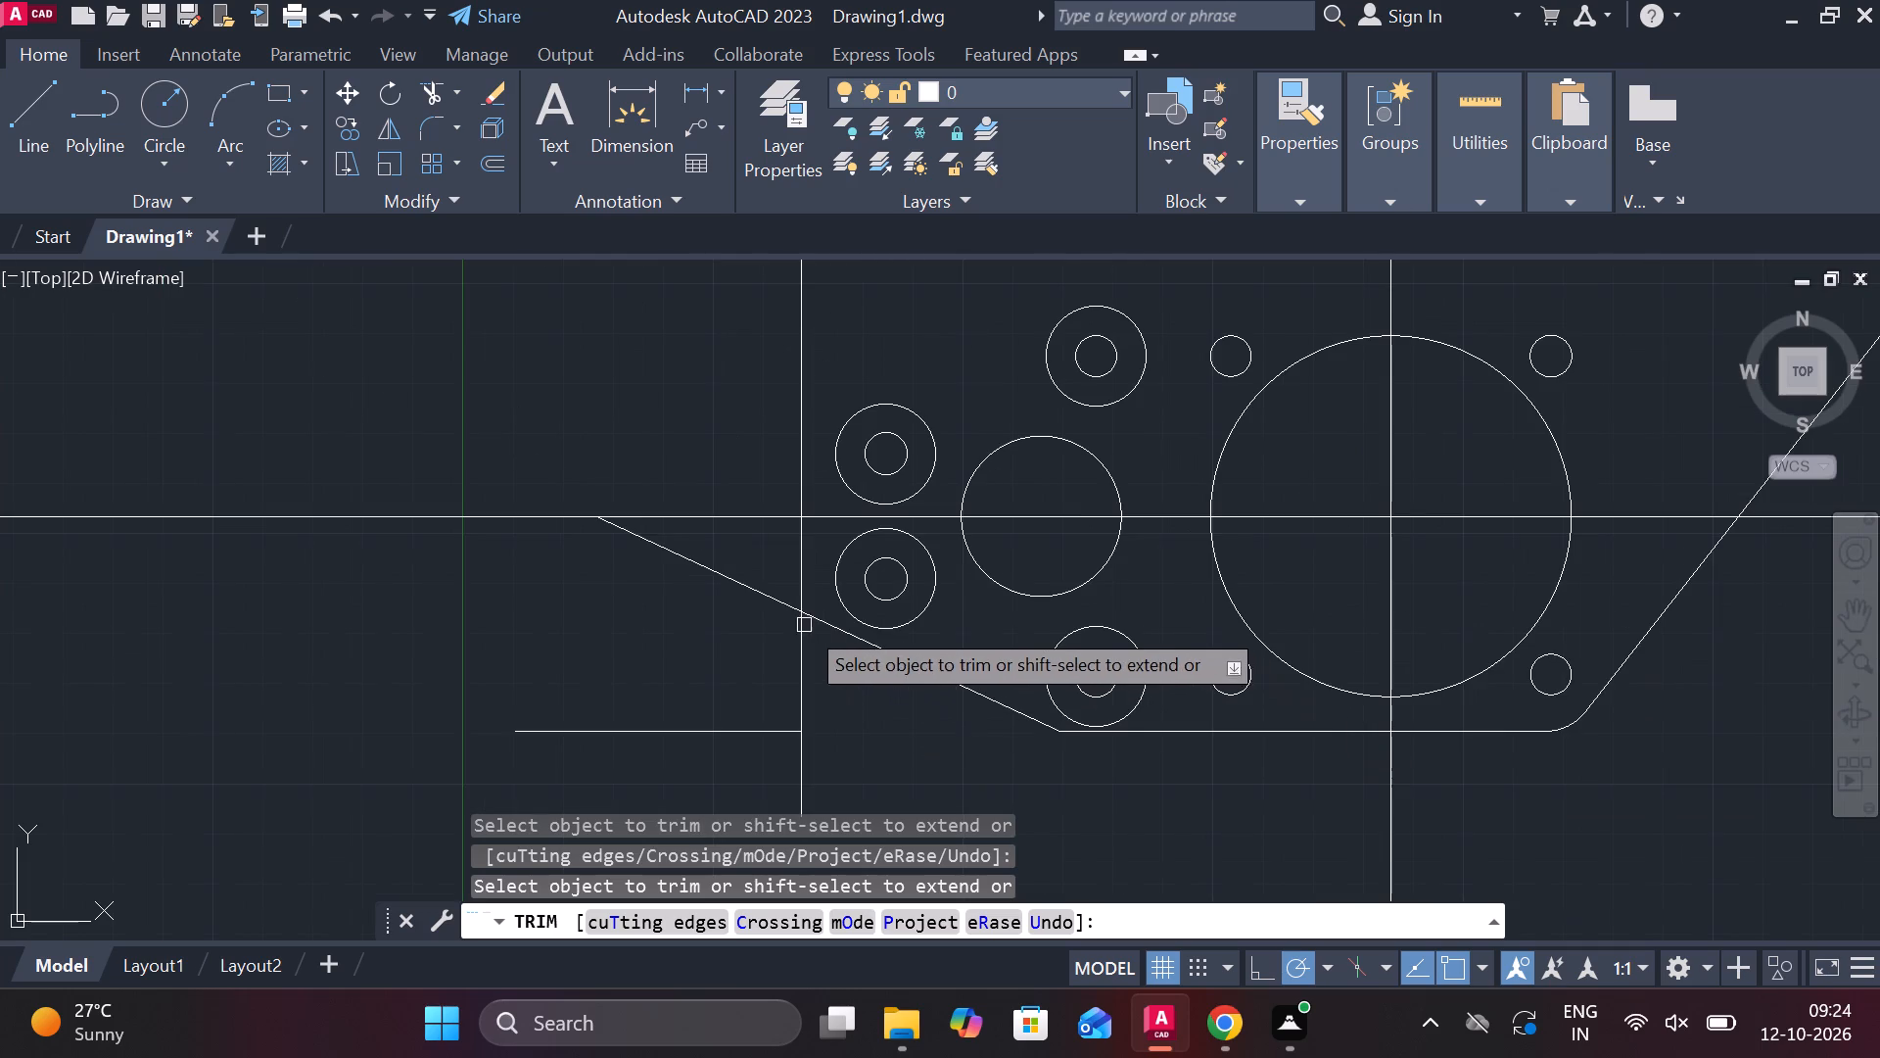
{"action": "left_click", "coordinate": [781, 601]}
{"action": "left_click", "coordinate": [720, 728]}
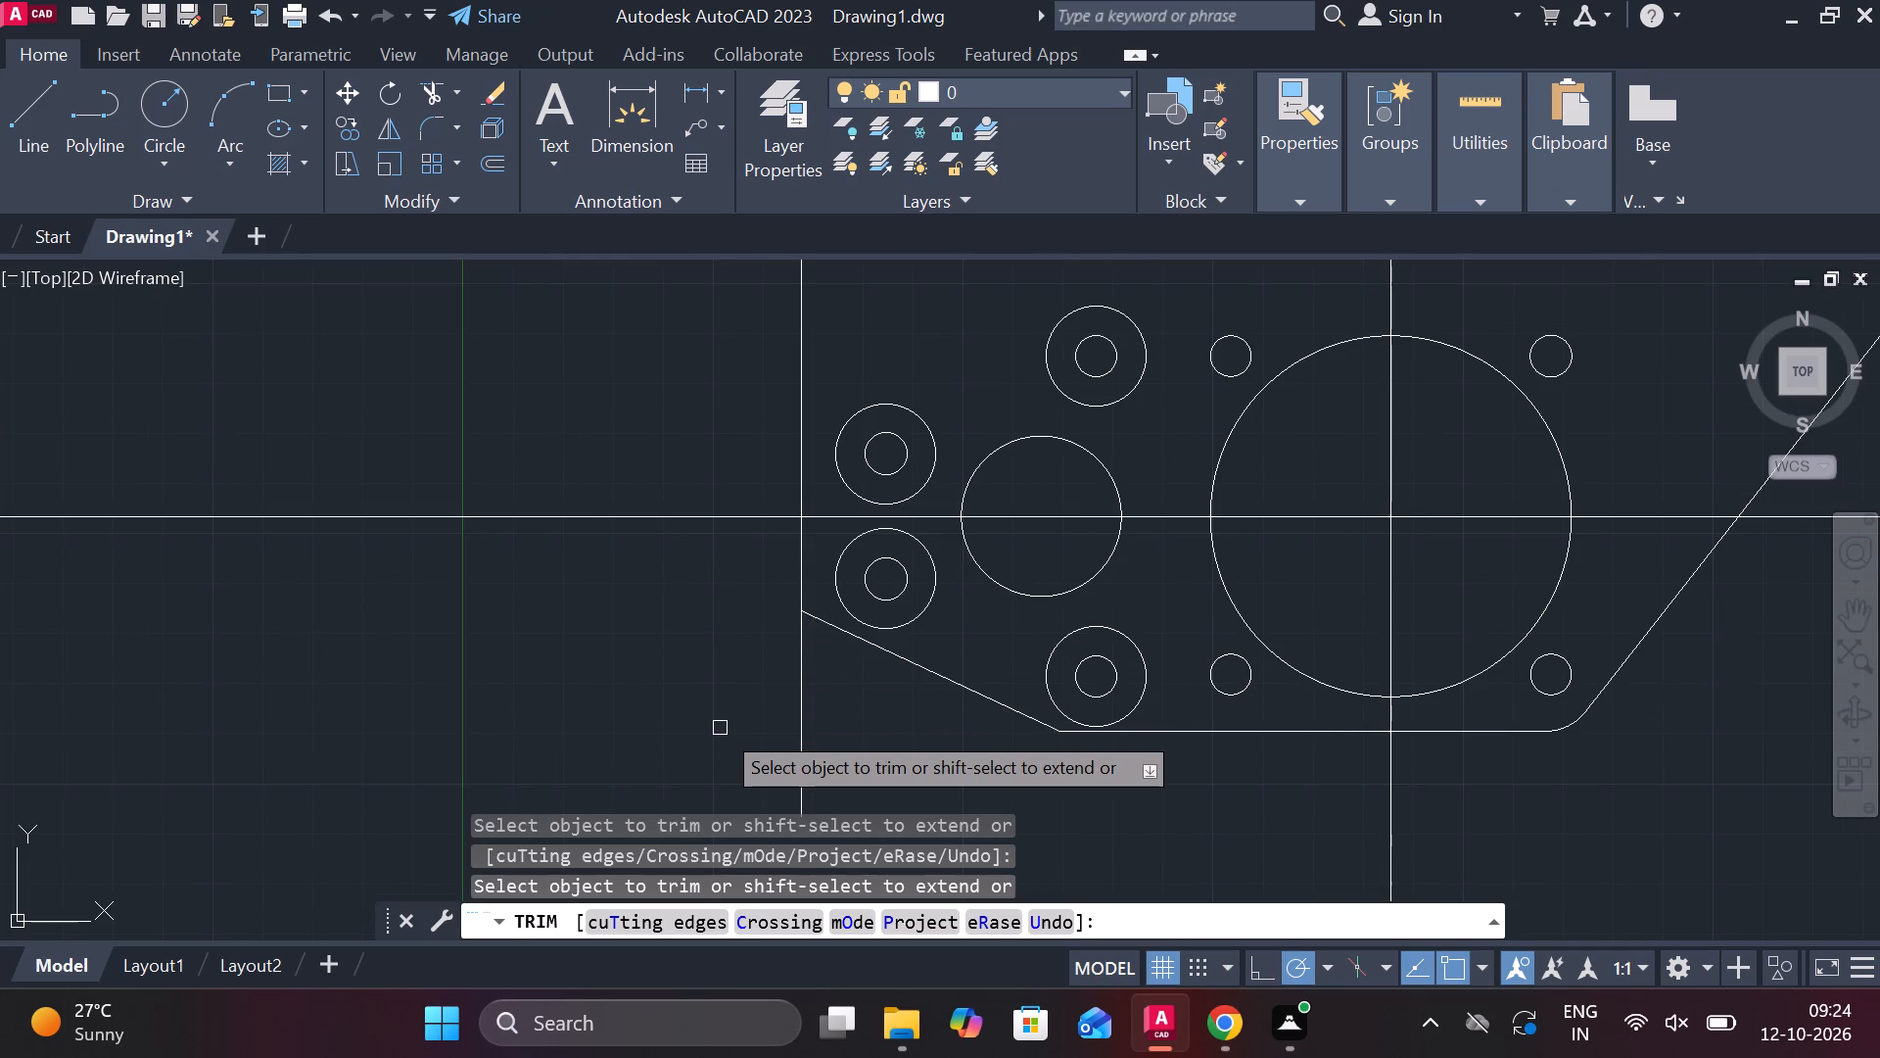
{"action": "left_click", "coordinate": [815, 750]}
{"action": "left_click", "coordinate": [702, 728]}
{"action": "key", "text": "Escape"}
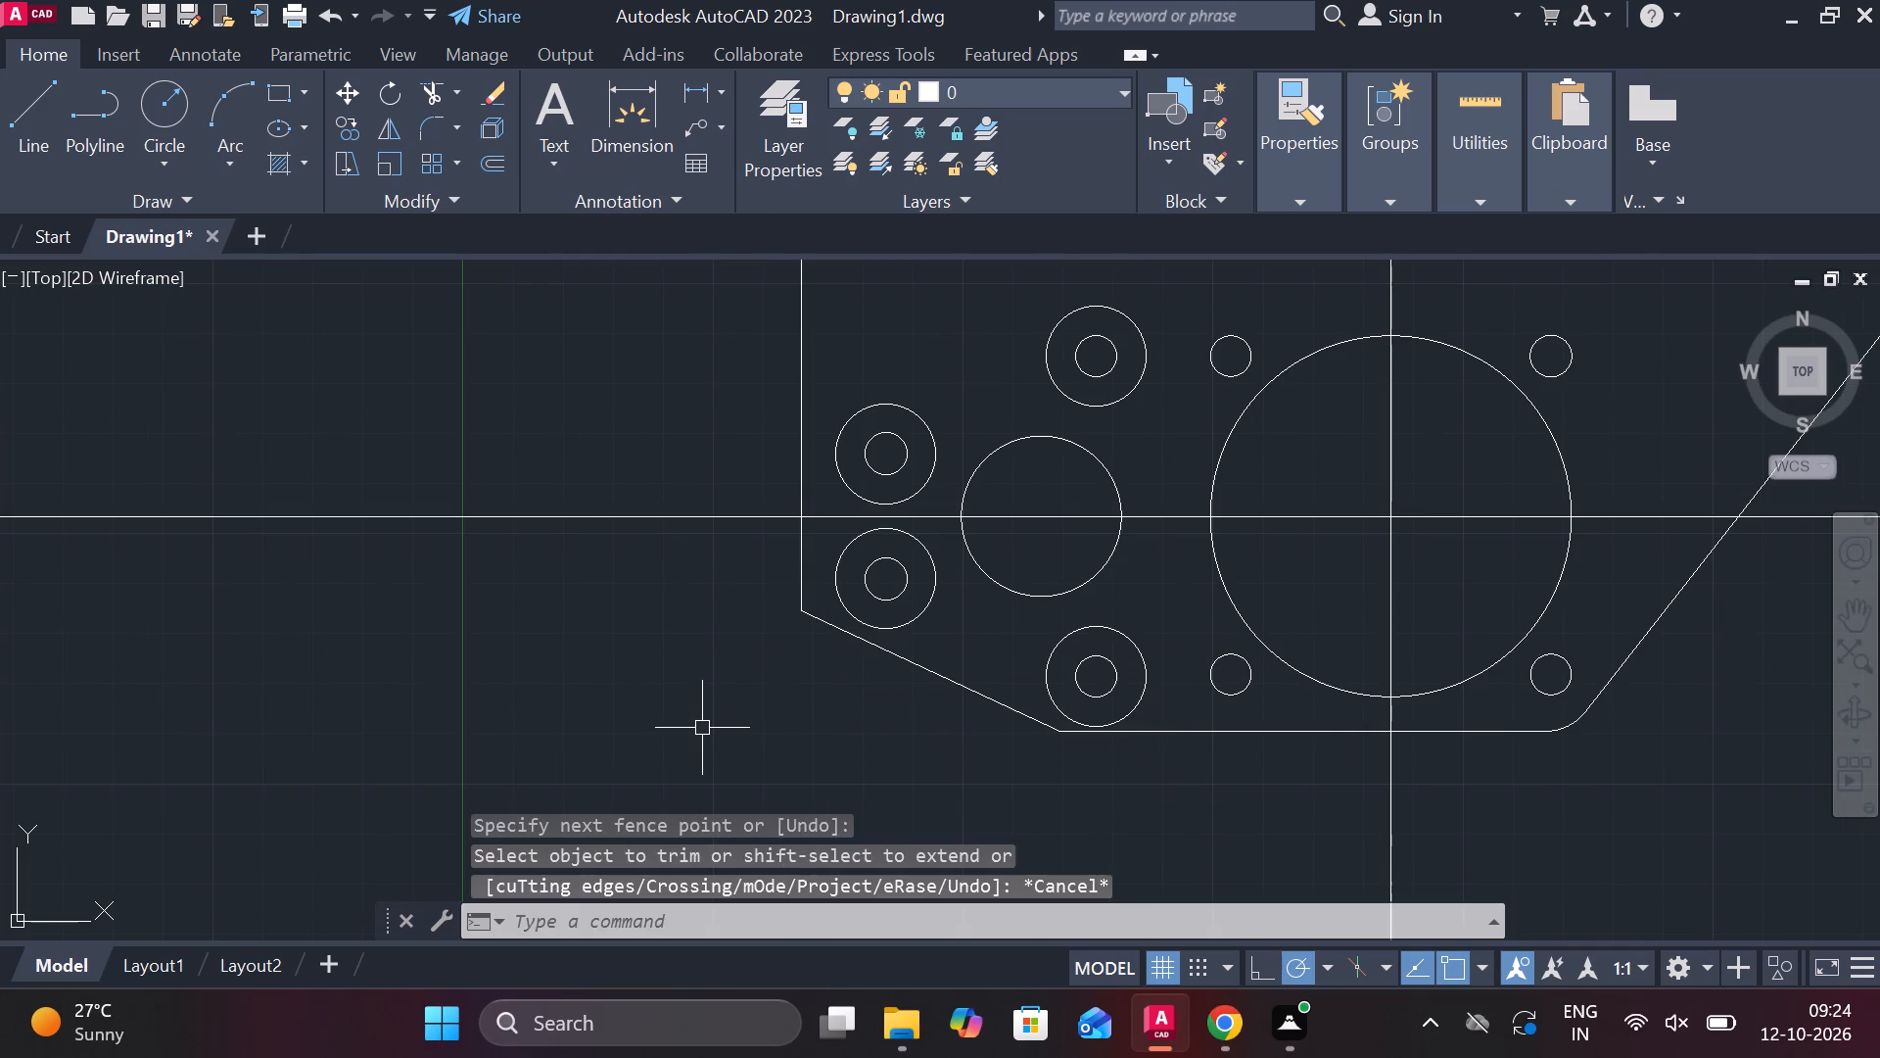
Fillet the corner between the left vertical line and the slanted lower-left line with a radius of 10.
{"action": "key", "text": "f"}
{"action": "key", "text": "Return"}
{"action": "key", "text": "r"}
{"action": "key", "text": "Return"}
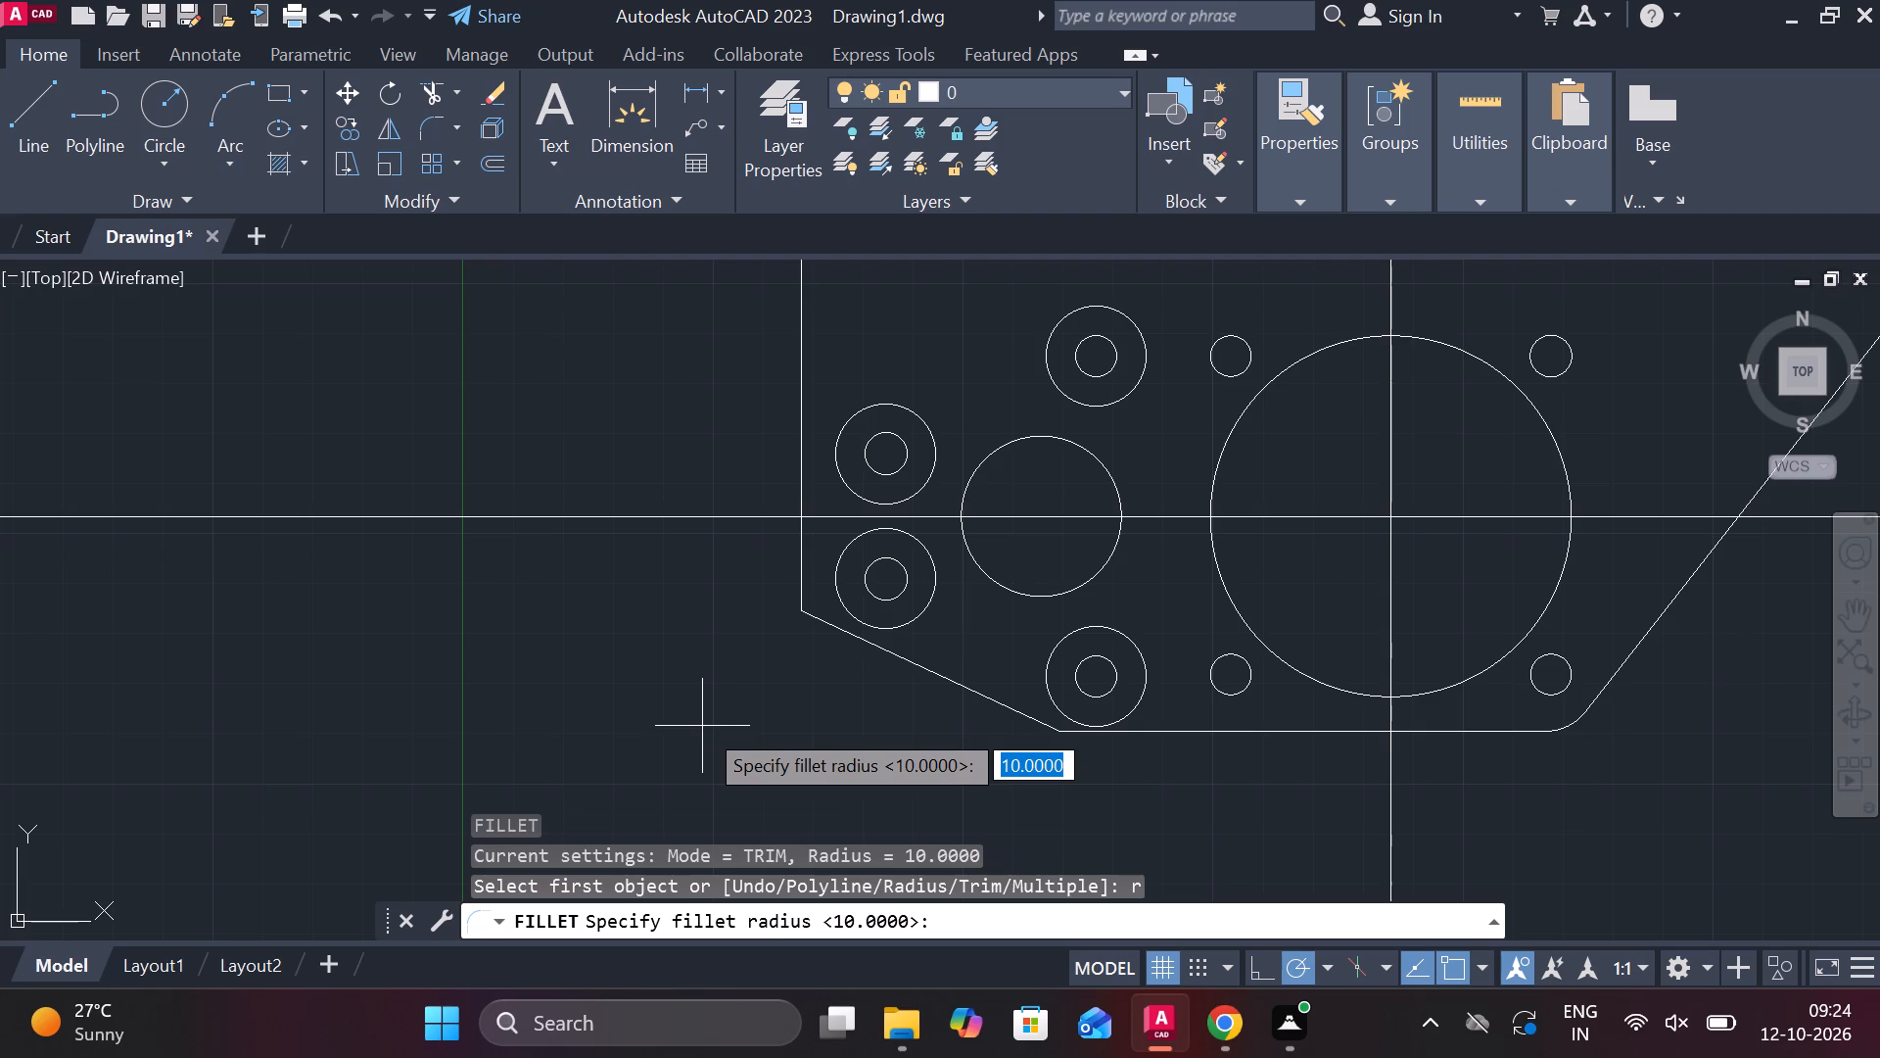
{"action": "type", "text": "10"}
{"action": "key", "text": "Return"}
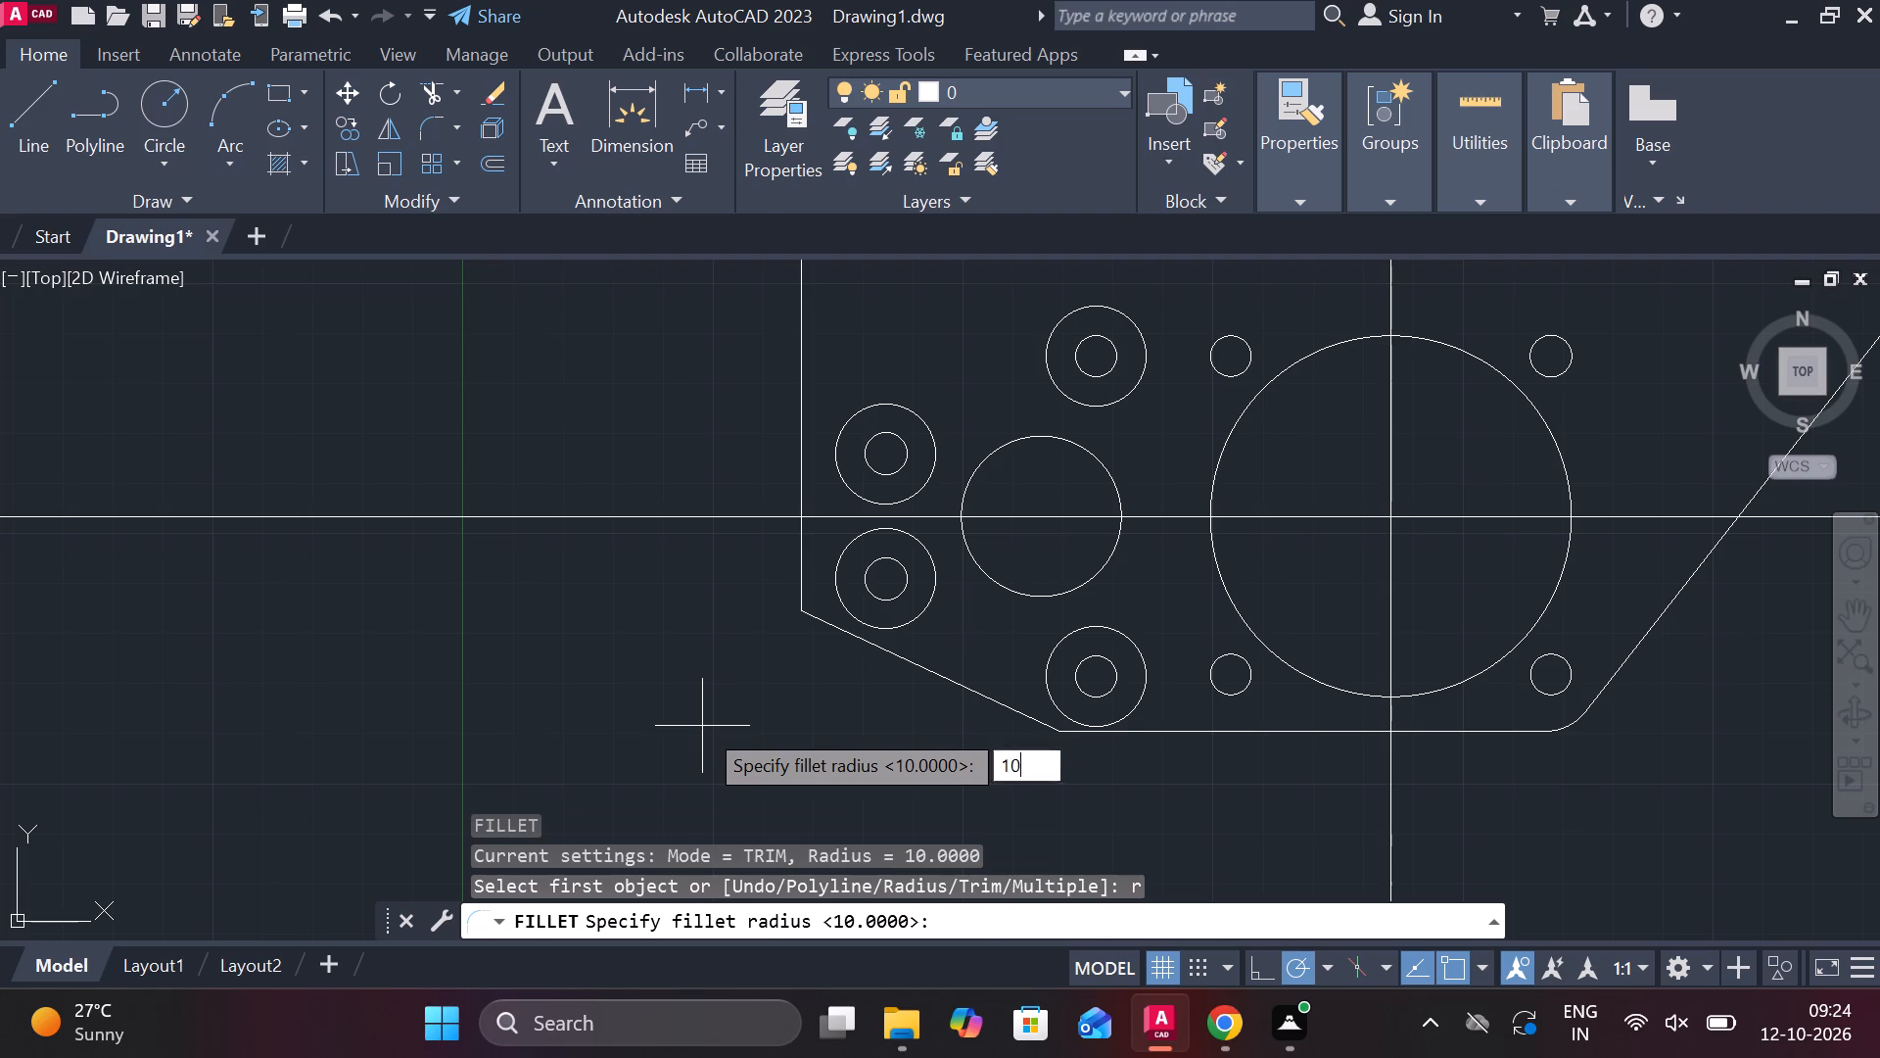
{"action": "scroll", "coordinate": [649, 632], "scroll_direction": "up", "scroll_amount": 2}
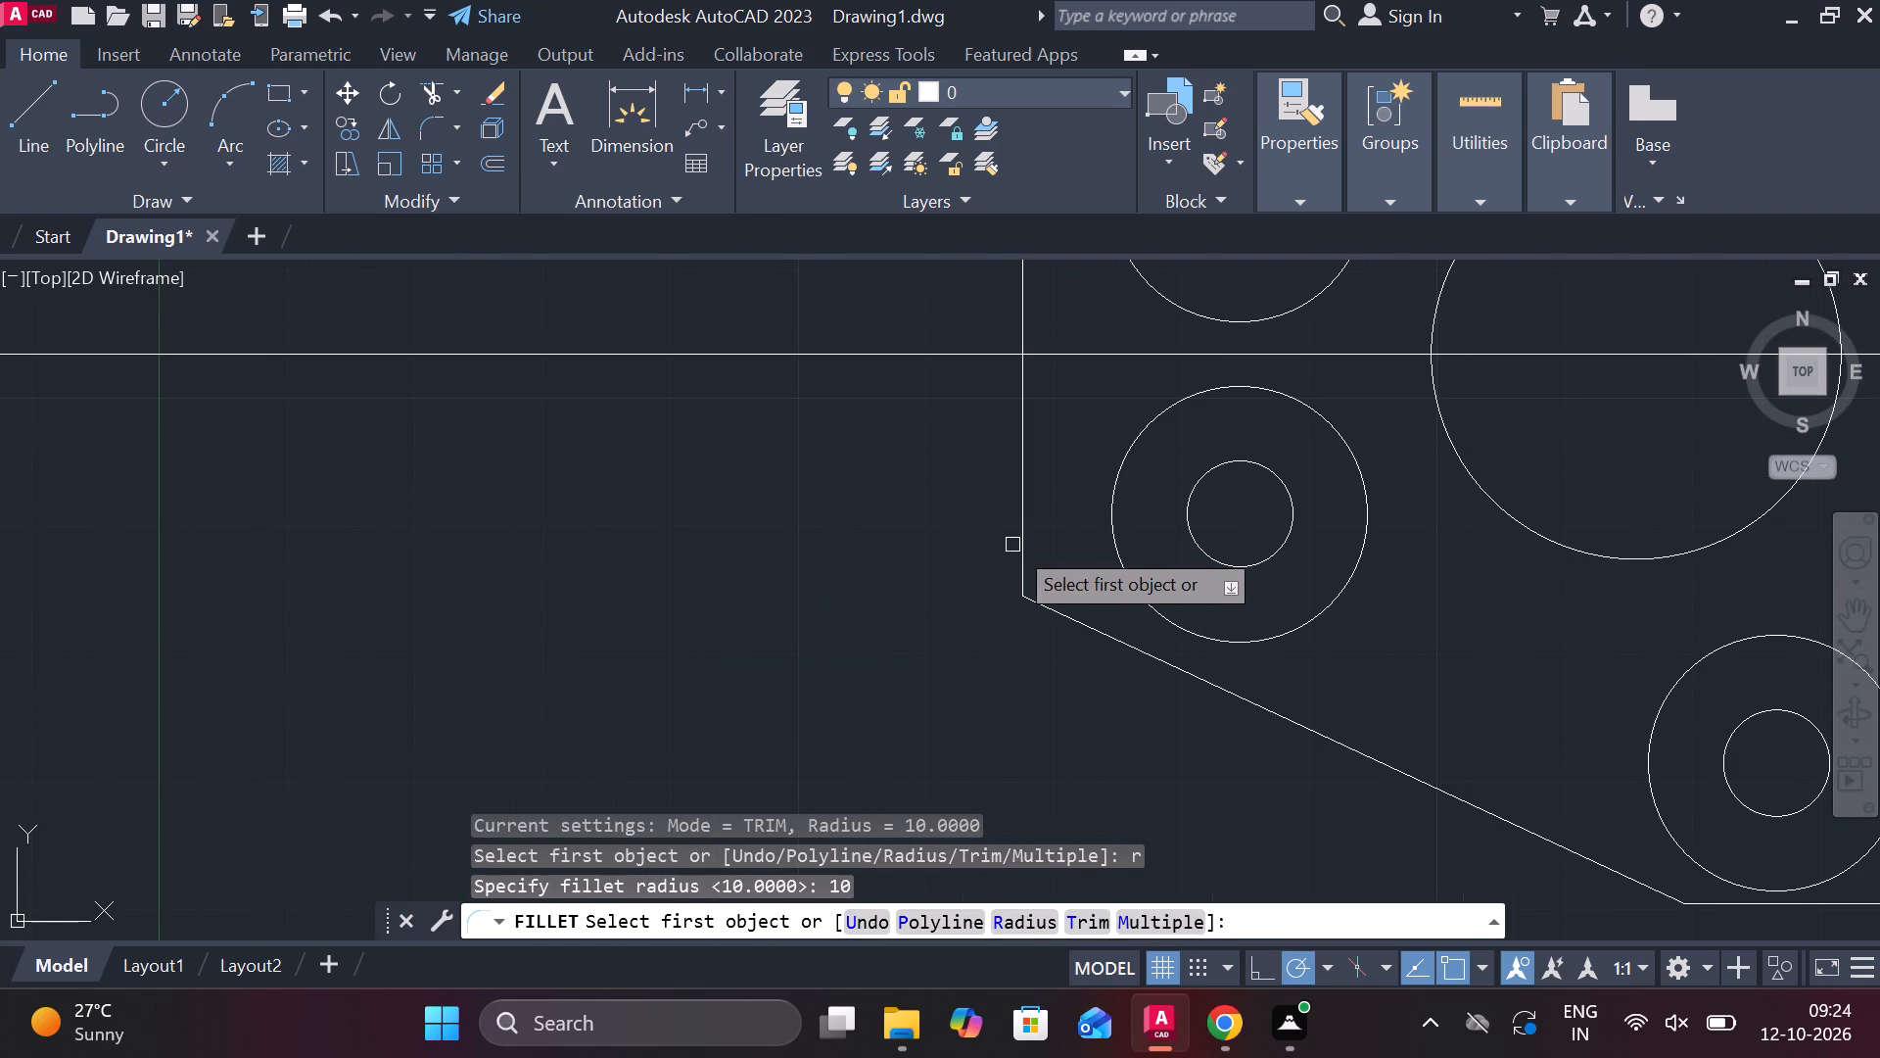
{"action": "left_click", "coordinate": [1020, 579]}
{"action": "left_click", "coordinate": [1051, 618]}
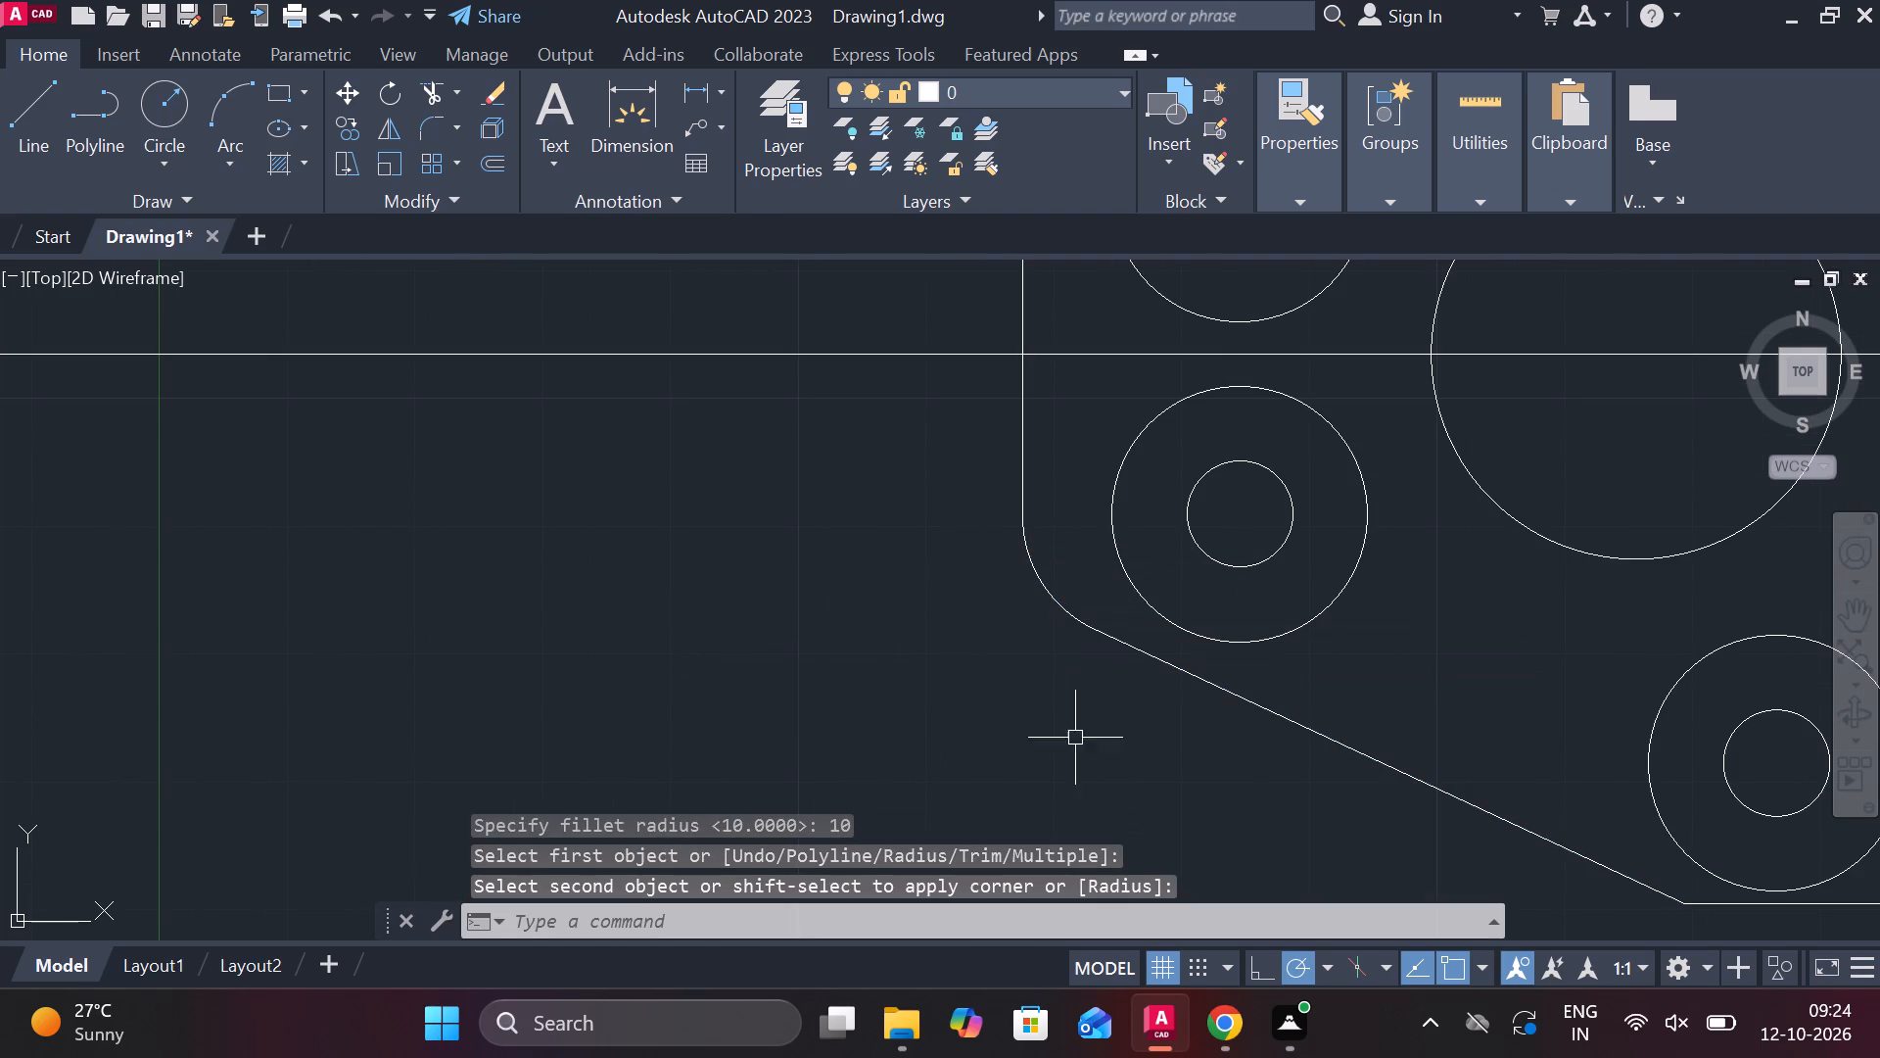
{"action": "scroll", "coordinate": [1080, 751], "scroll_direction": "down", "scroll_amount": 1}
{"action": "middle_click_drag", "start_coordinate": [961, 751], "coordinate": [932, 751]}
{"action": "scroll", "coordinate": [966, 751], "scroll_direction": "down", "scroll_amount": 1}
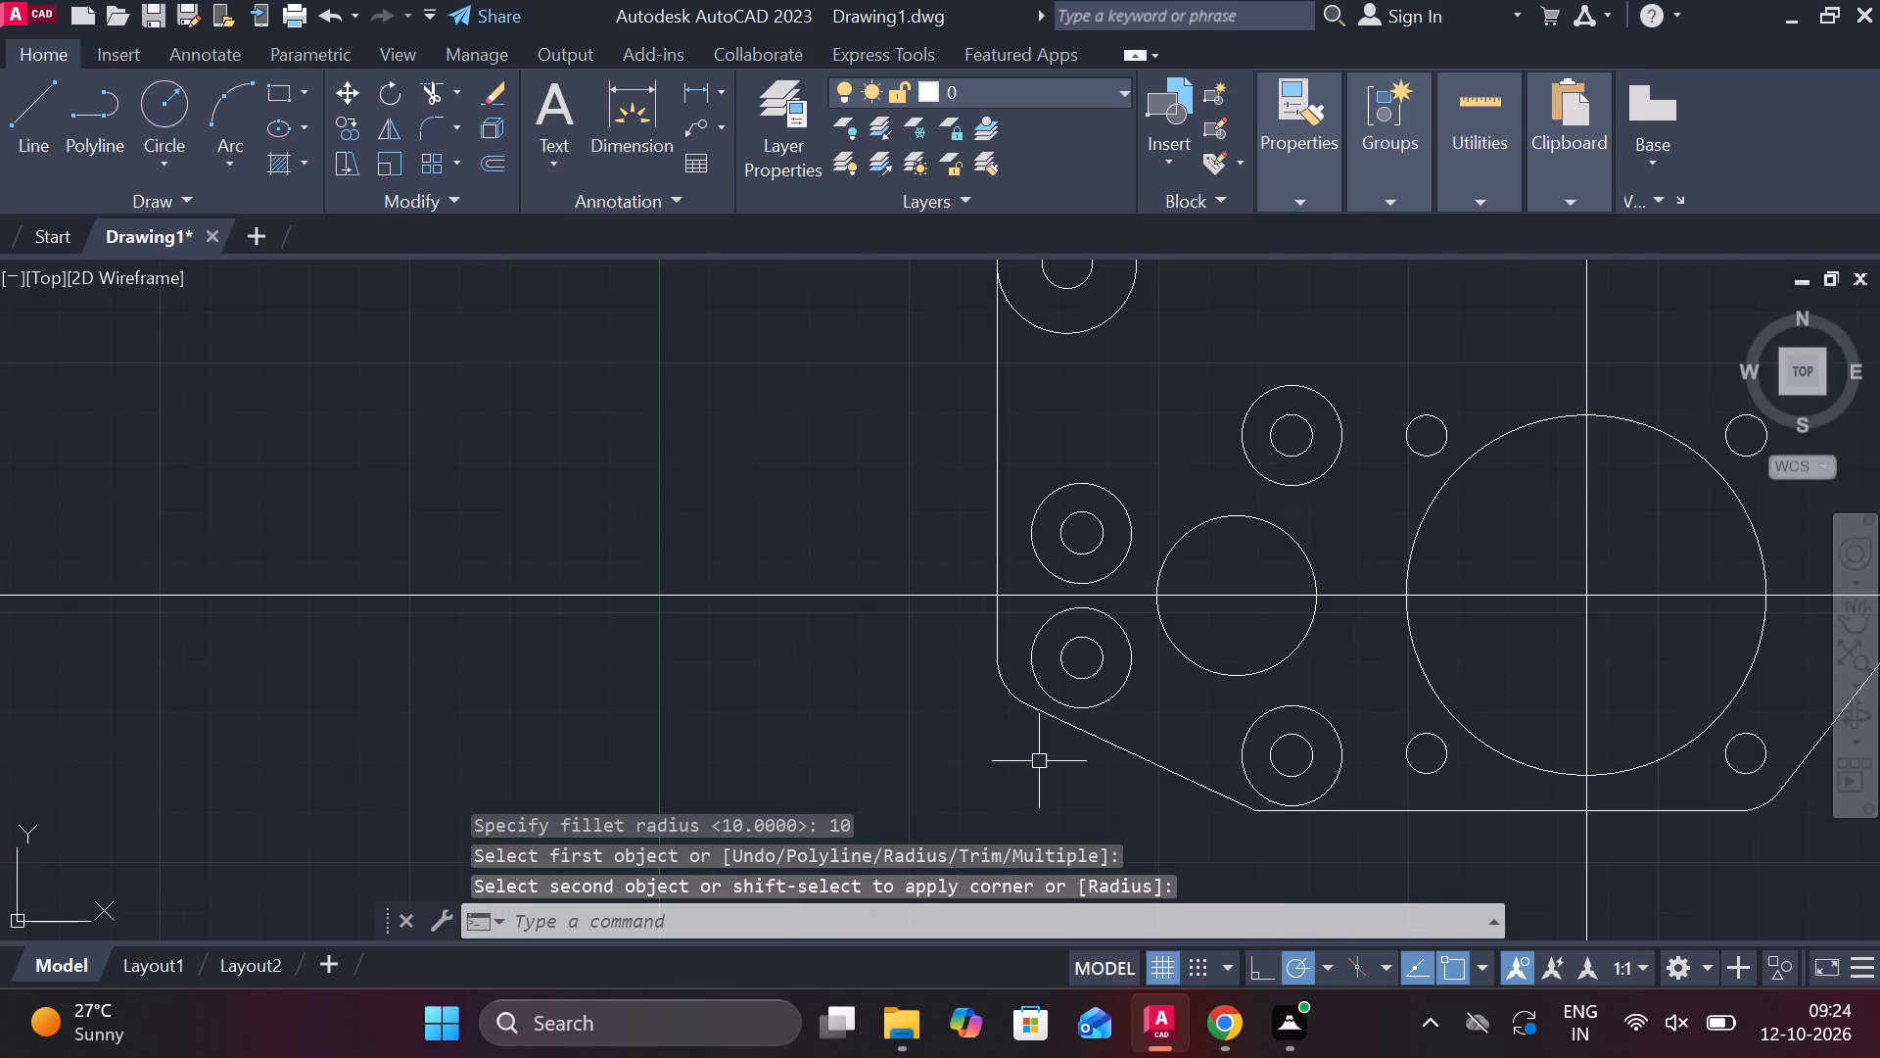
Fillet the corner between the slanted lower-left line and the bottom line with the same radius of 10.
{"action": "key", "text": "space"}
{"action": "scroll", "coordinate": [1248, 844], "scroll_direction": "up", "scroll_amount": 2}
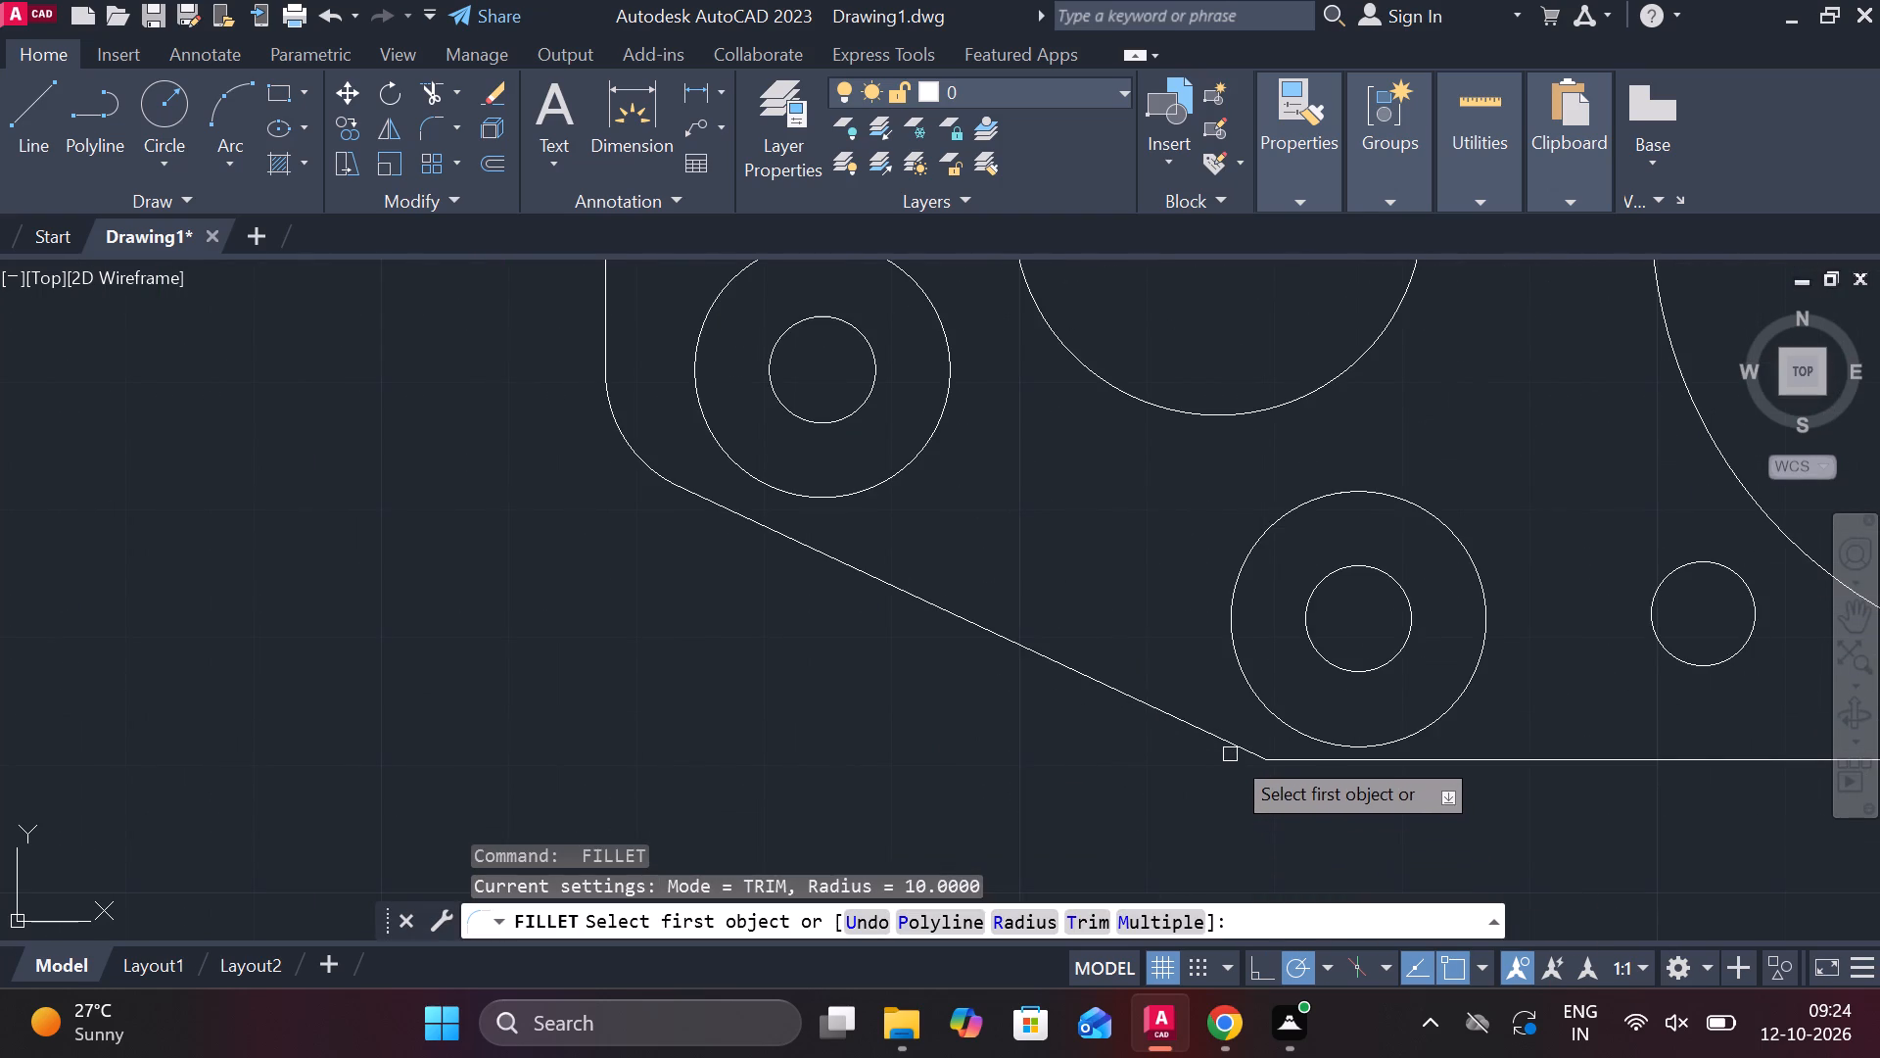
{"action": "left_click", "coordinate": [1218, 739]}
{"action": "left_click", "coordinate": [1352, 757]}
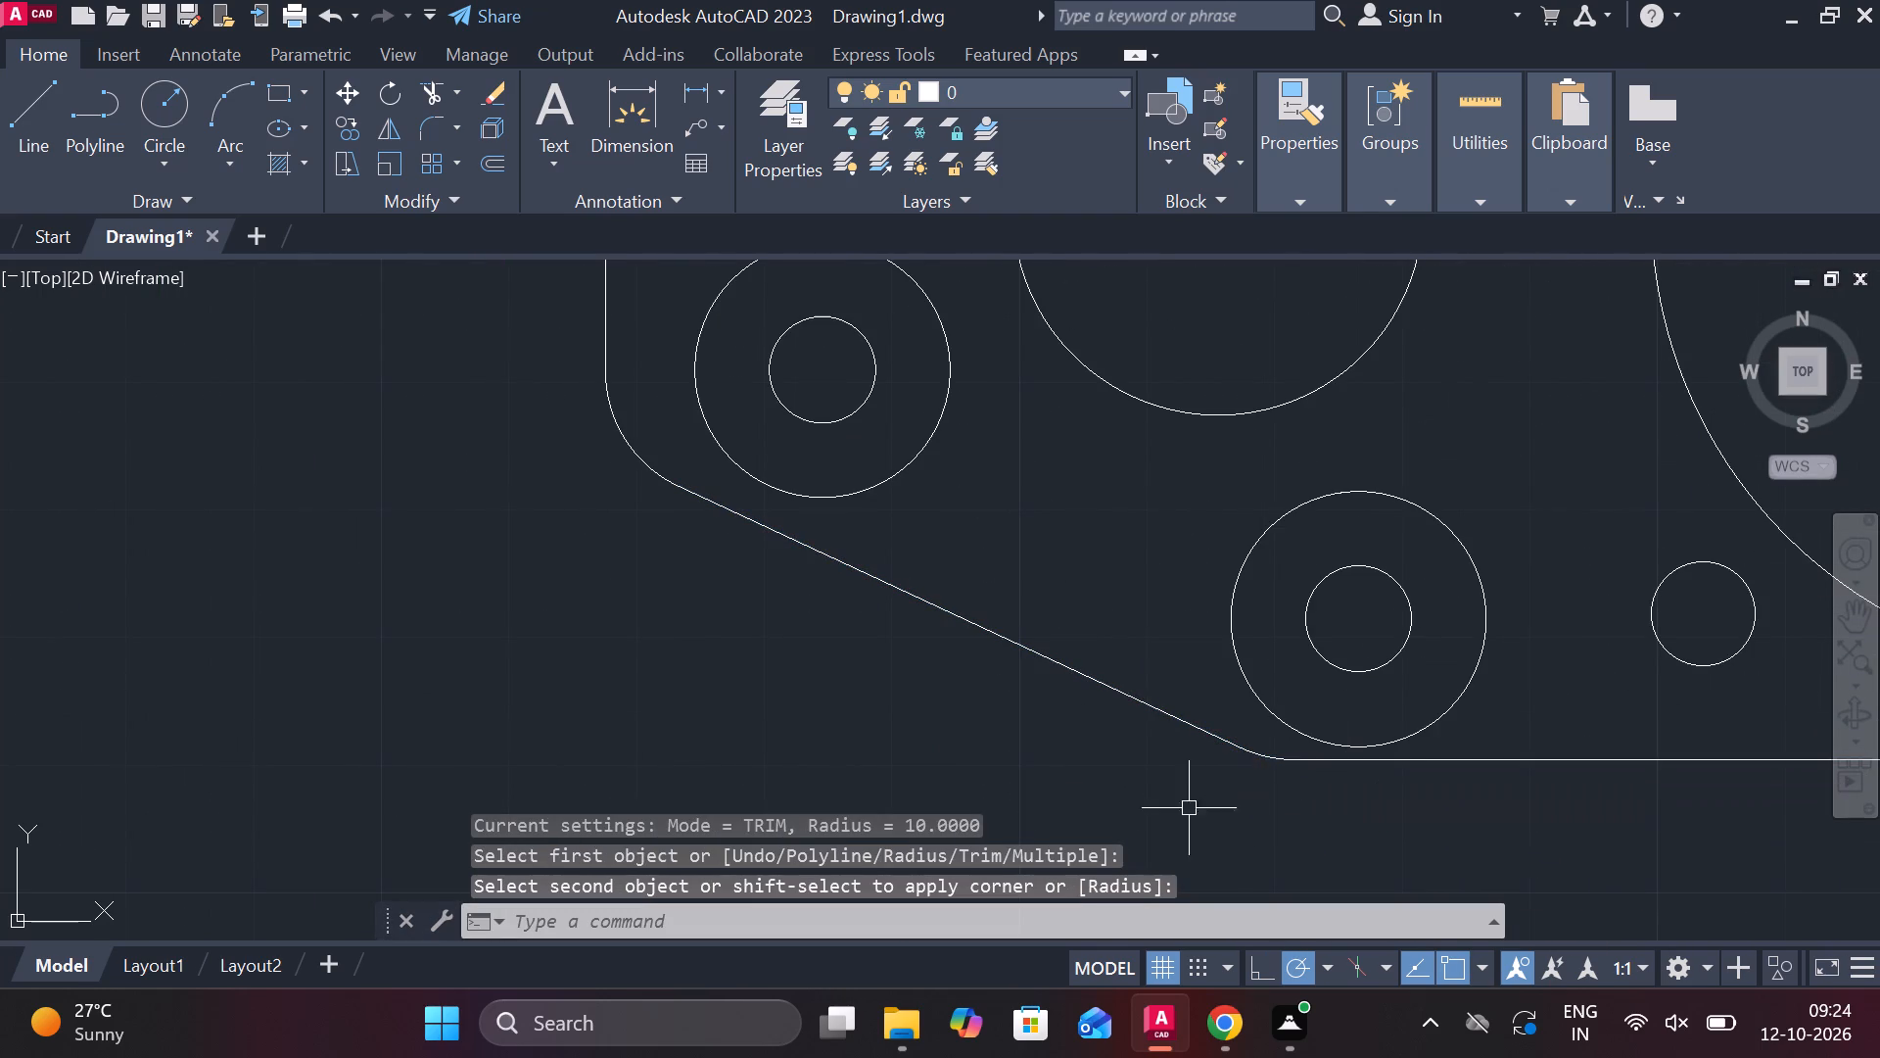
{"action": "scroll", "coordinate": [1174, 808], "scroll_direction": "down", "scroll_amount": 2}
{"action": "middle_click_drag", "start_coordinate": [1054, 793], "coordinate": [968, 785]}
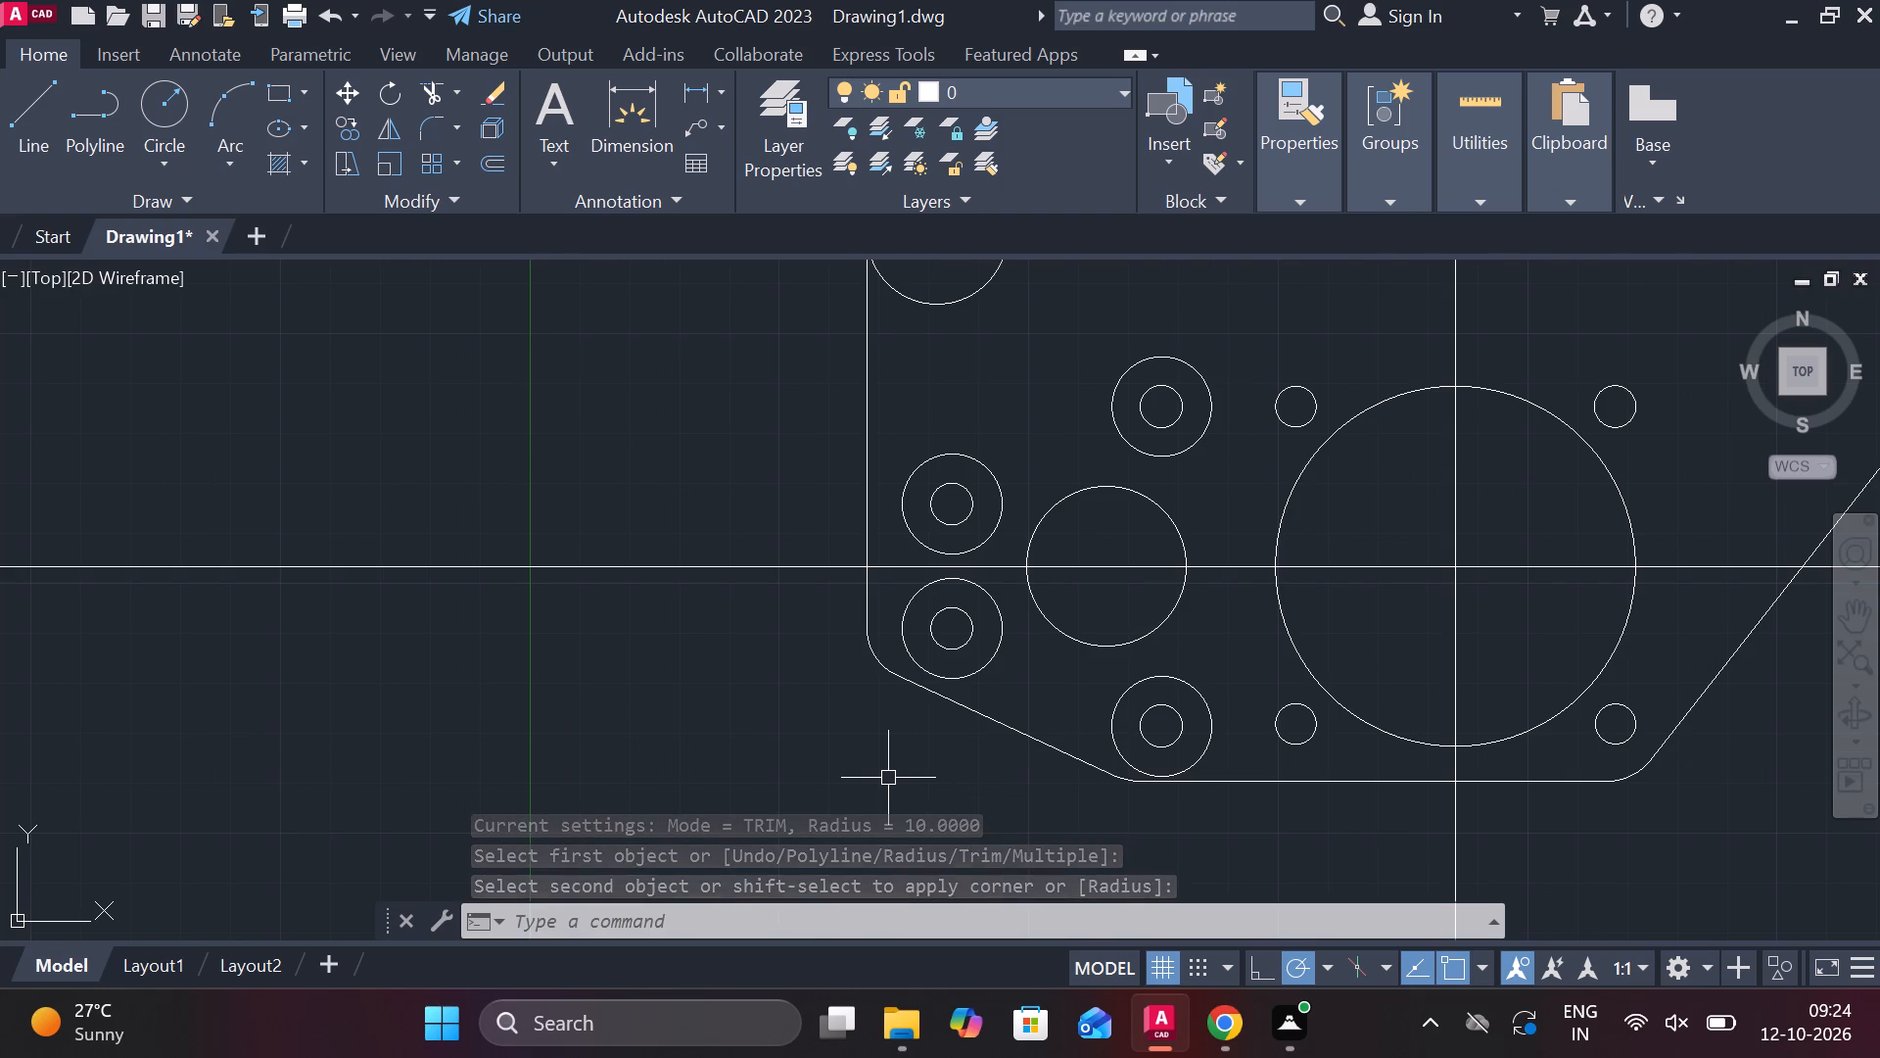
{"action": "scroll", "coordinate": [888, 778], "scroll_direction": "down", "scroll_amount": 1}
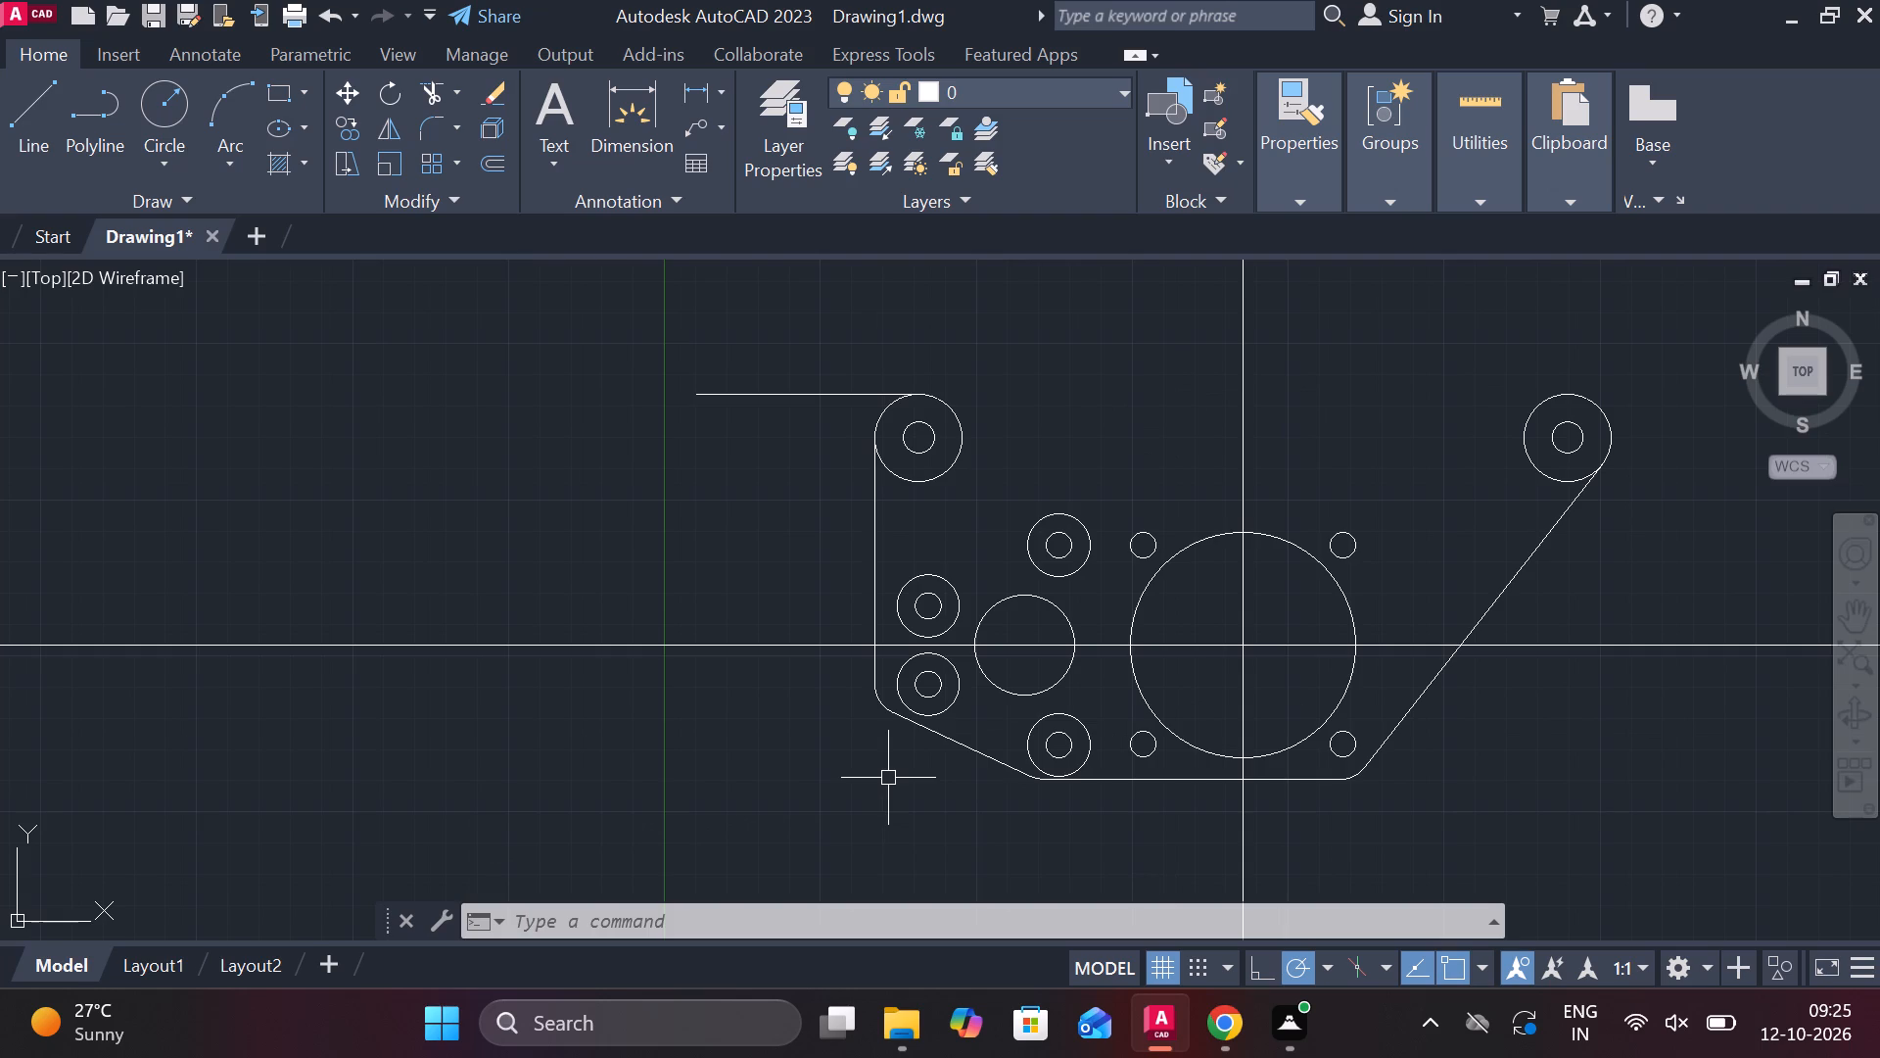
Undo the two lower-left fillets, the trims, the extension, the offset and the original lower-left tangent line.
{"action": "key", "text": "Escape"}
{"action": "key", "text": "ctrl+z"}
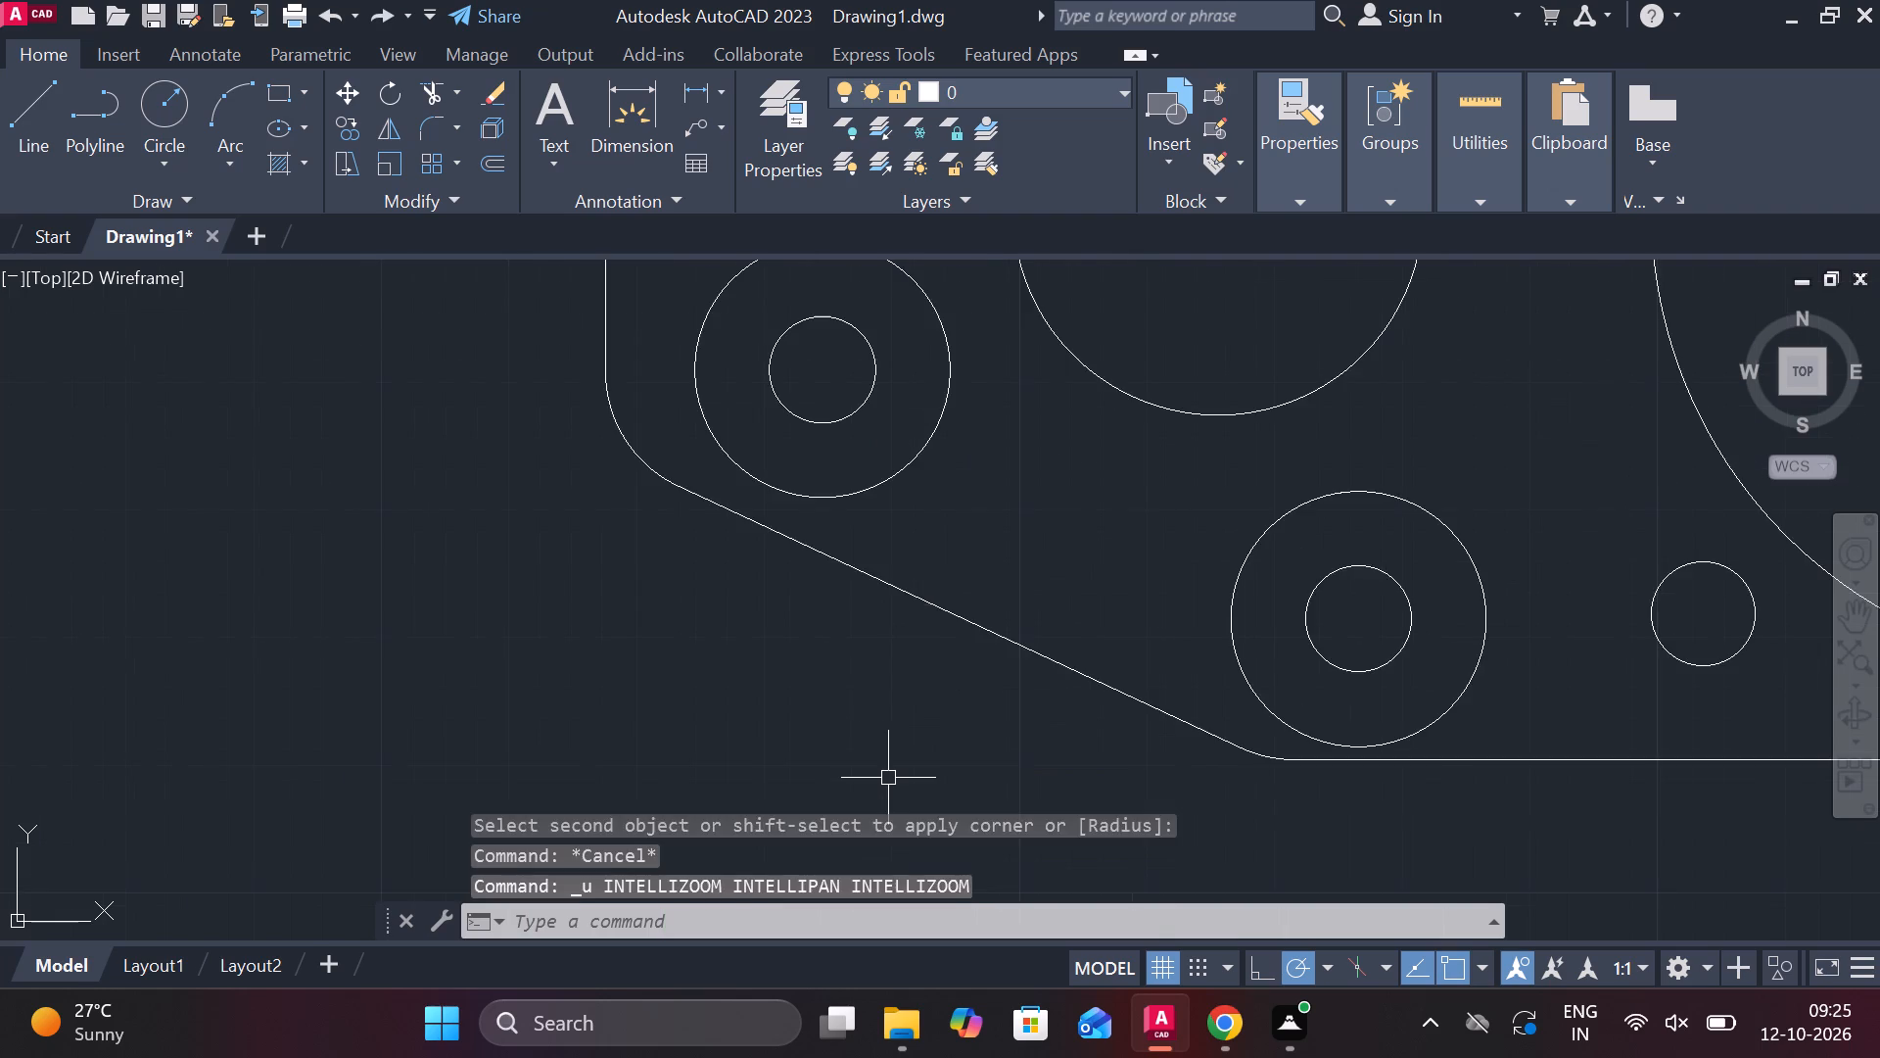
{"action": "key", "text": "ctrl+z"}
{"action": "key", "text": "ctrl+z"}
{"action": "key", "text": "ctrl+z"}
{"action": "key", "text": "ctrl+z"}
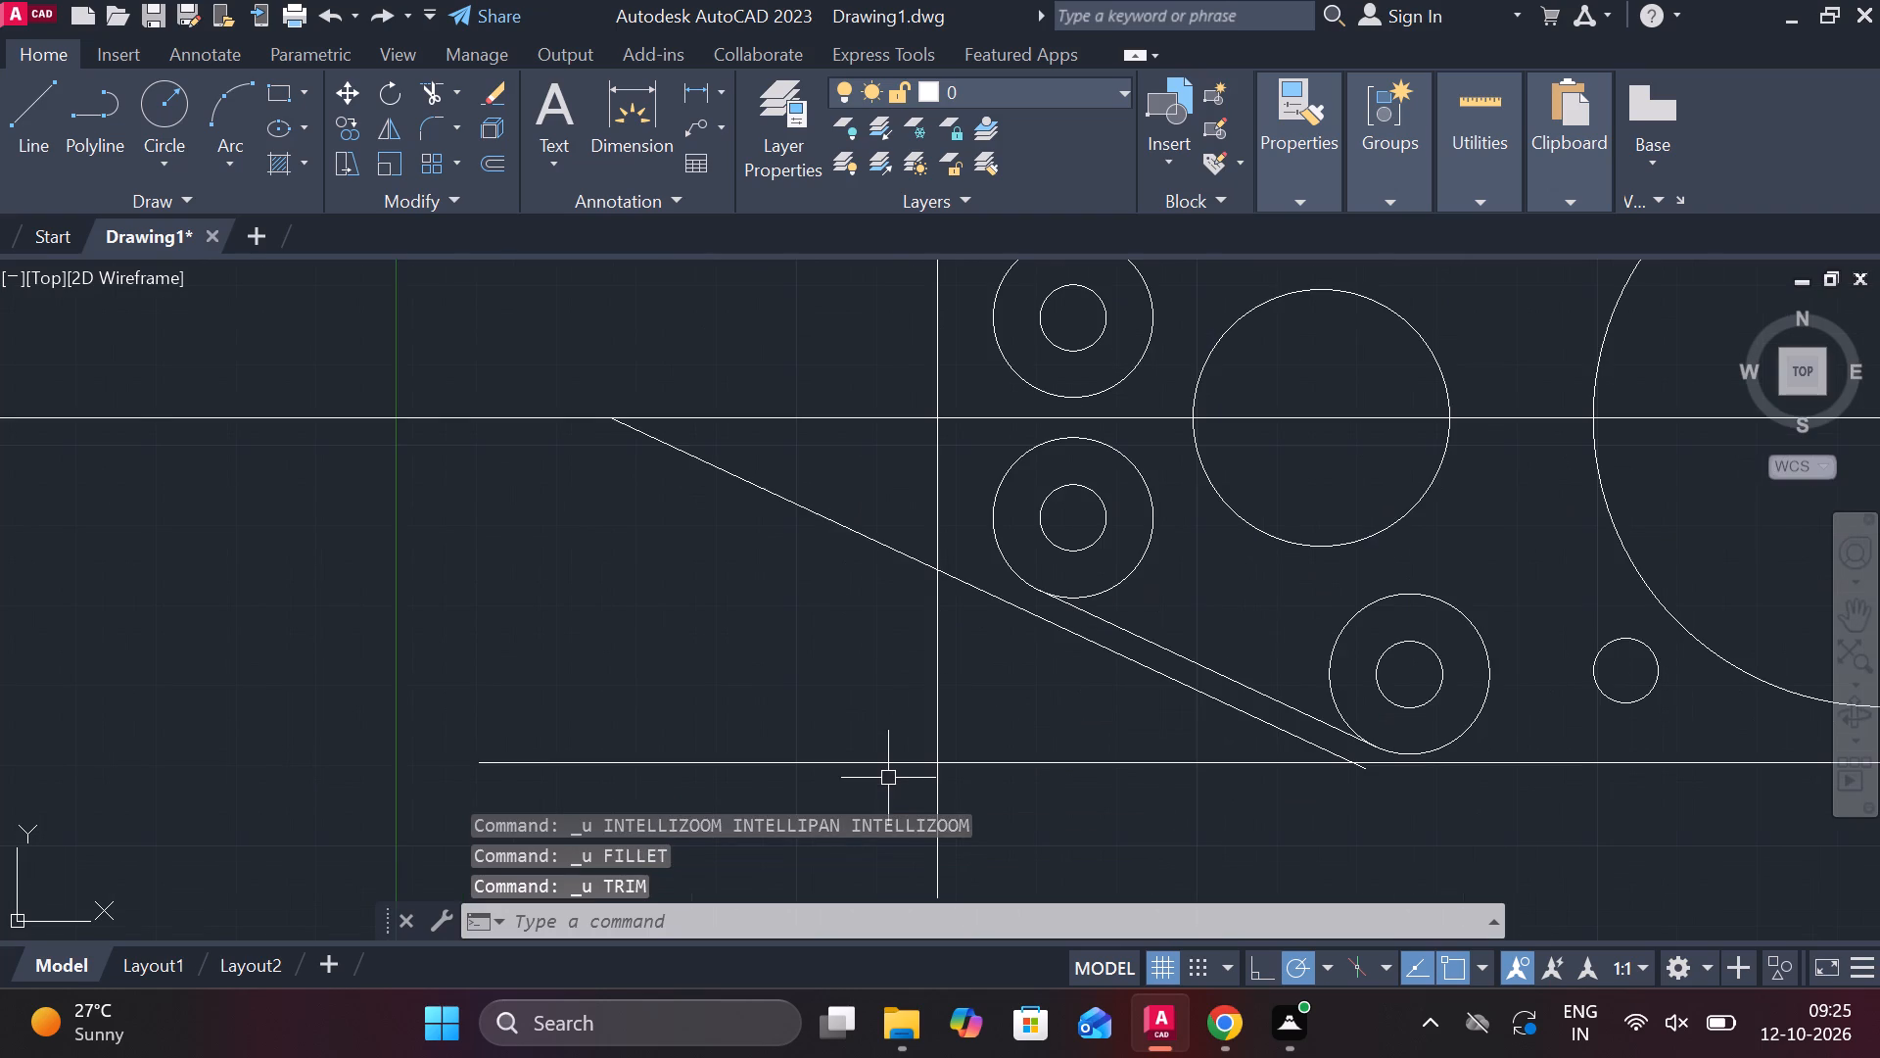
{"action": "key", "text": "ctrl+z"}
{"action": "key", "text": "ctrl+z"}
{"action": "key", "text": "ctrl+z"}
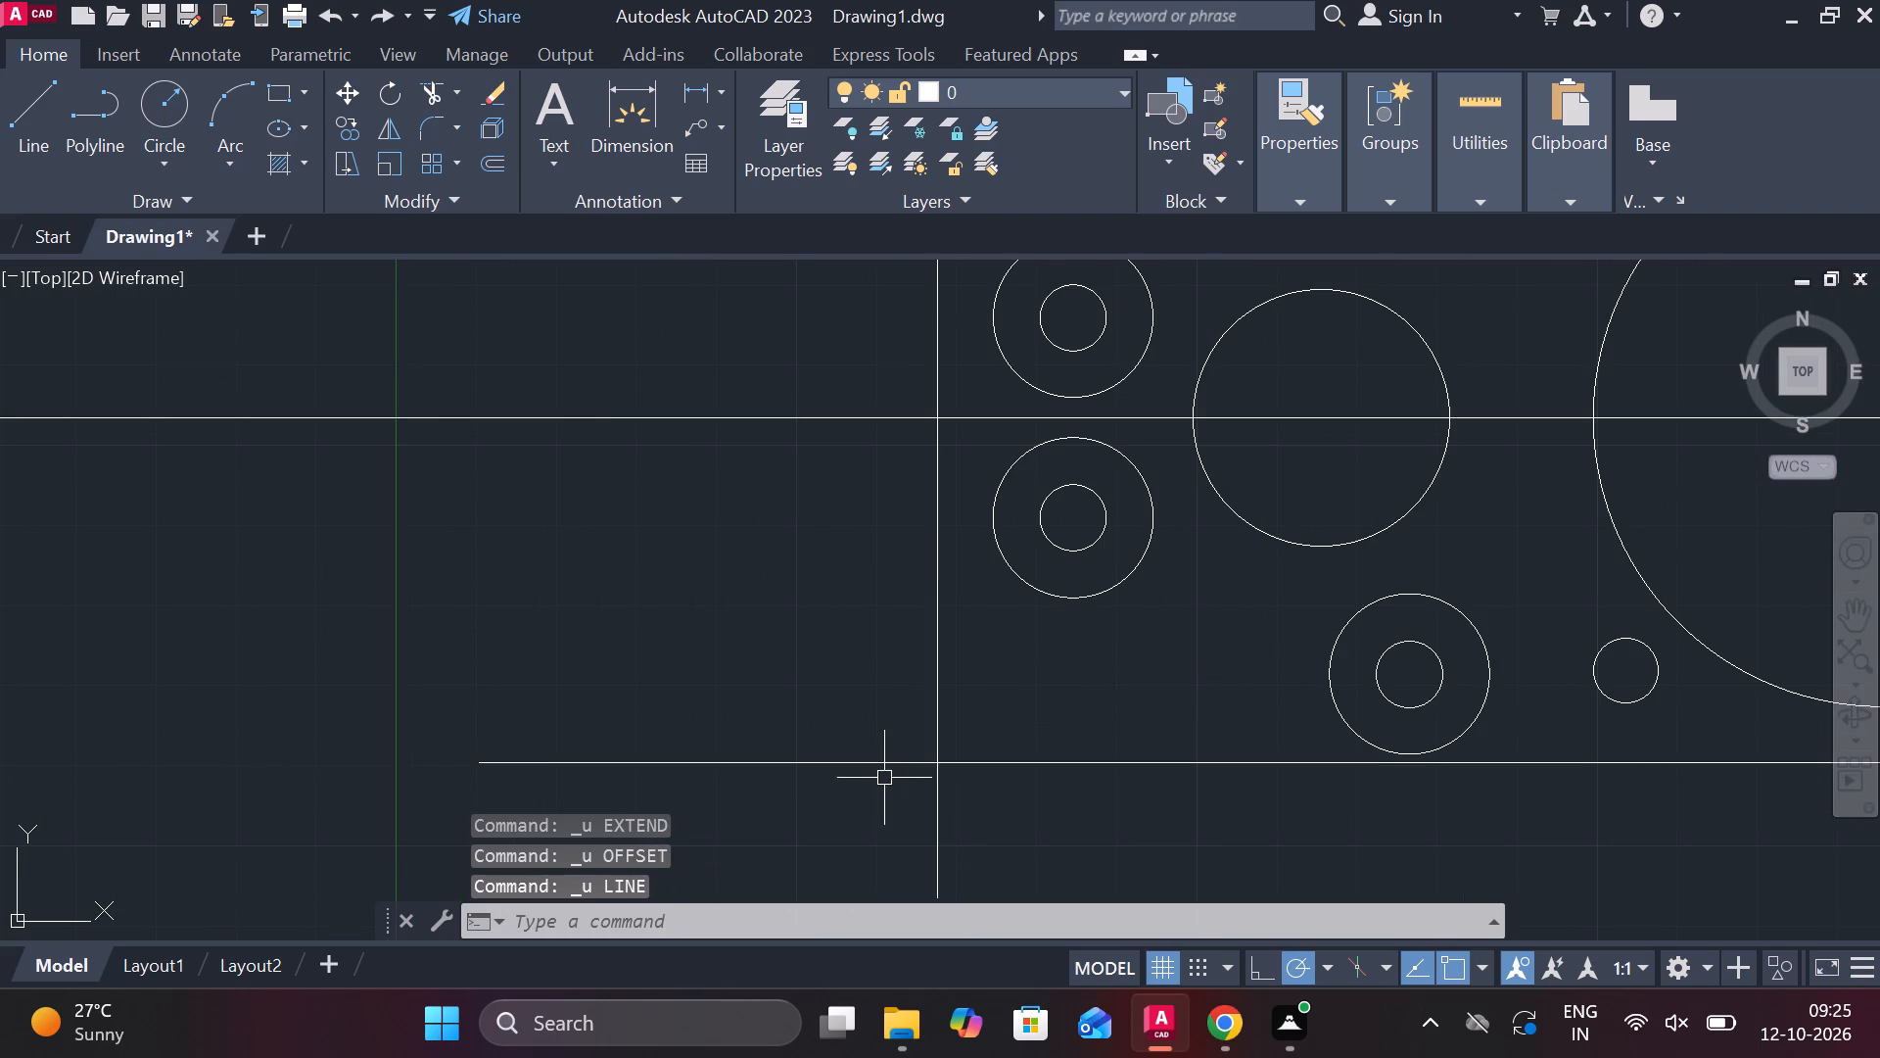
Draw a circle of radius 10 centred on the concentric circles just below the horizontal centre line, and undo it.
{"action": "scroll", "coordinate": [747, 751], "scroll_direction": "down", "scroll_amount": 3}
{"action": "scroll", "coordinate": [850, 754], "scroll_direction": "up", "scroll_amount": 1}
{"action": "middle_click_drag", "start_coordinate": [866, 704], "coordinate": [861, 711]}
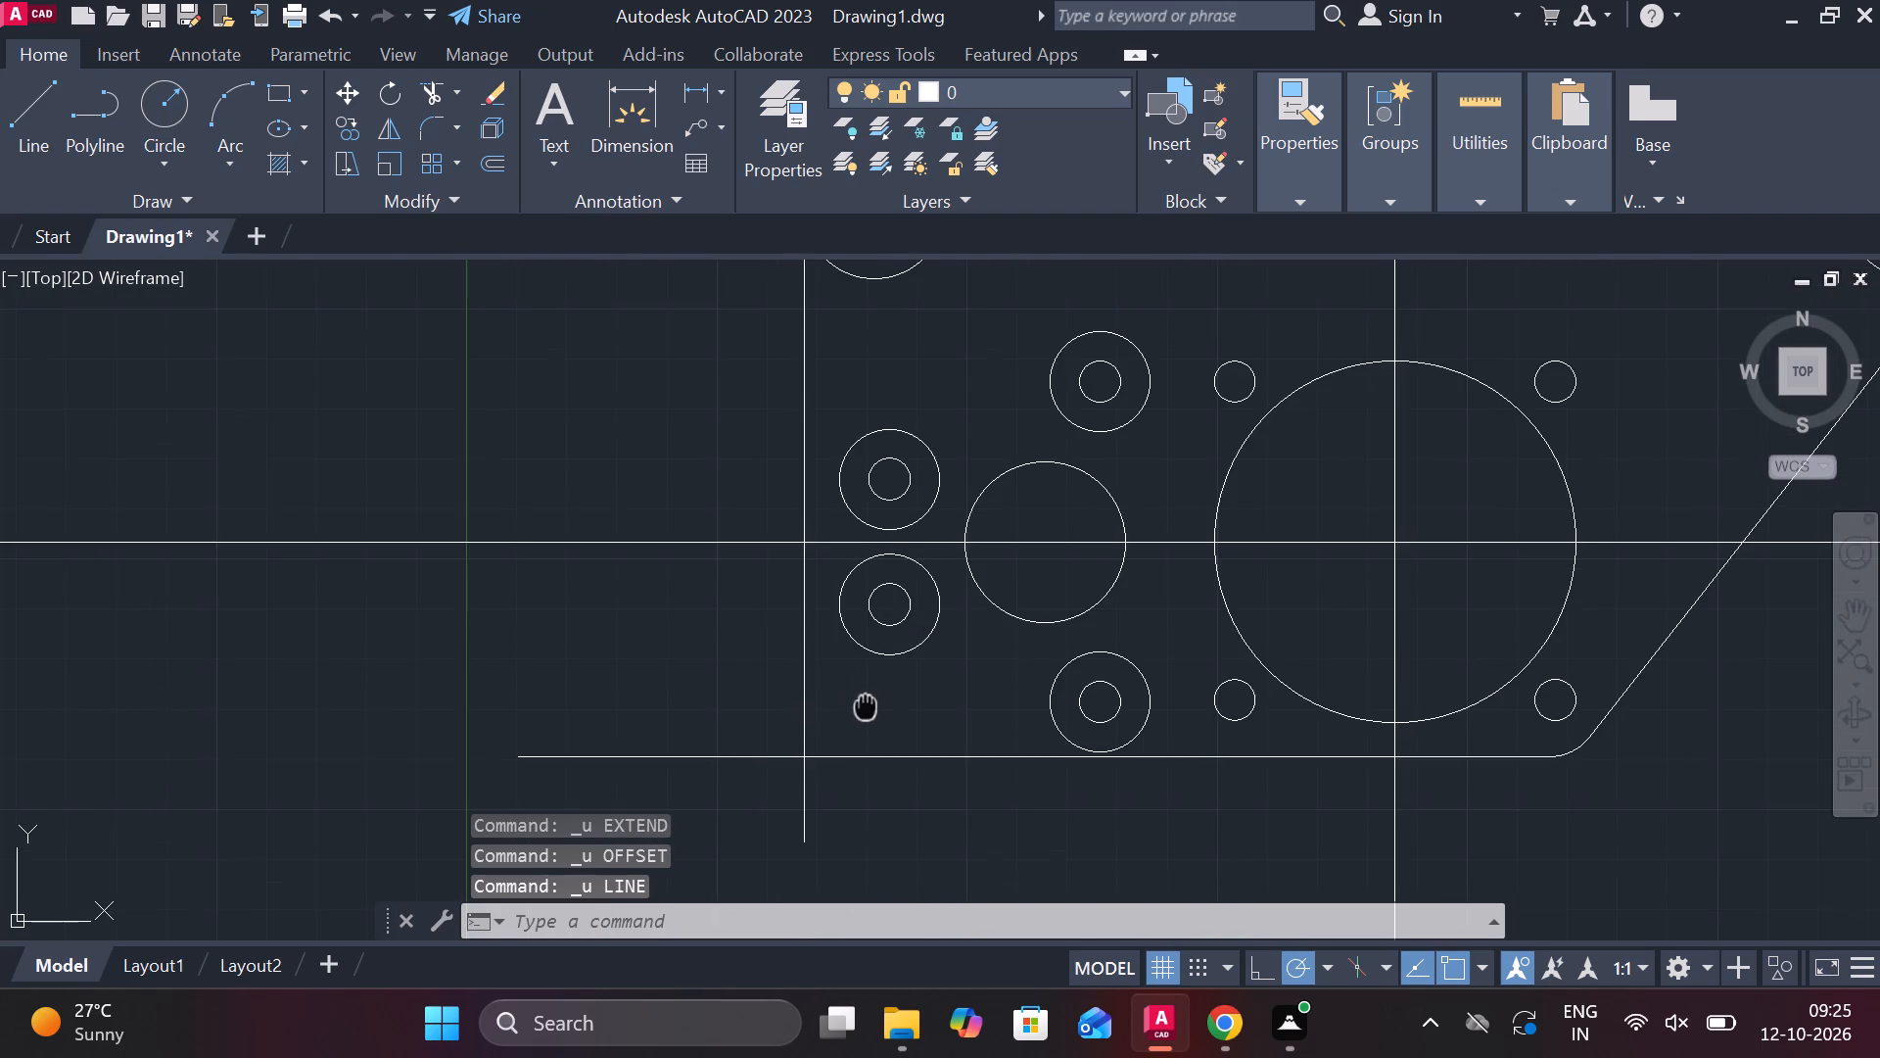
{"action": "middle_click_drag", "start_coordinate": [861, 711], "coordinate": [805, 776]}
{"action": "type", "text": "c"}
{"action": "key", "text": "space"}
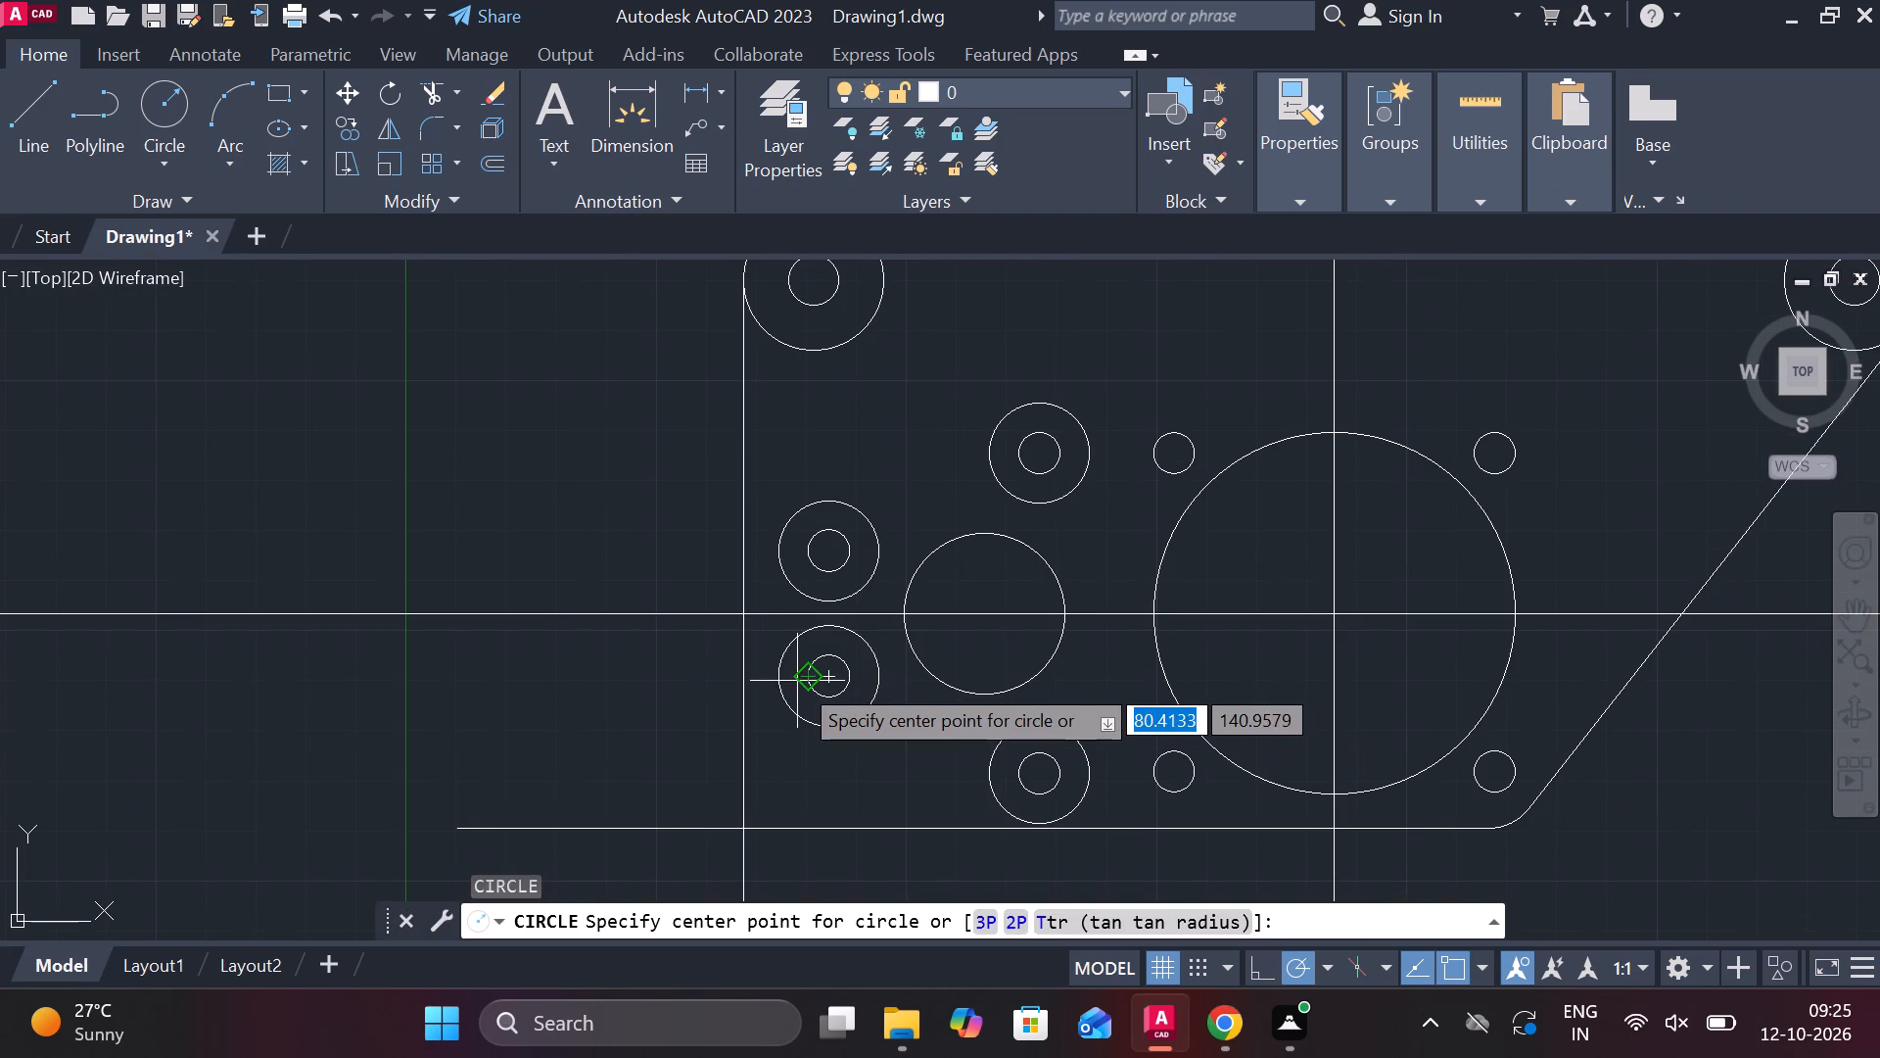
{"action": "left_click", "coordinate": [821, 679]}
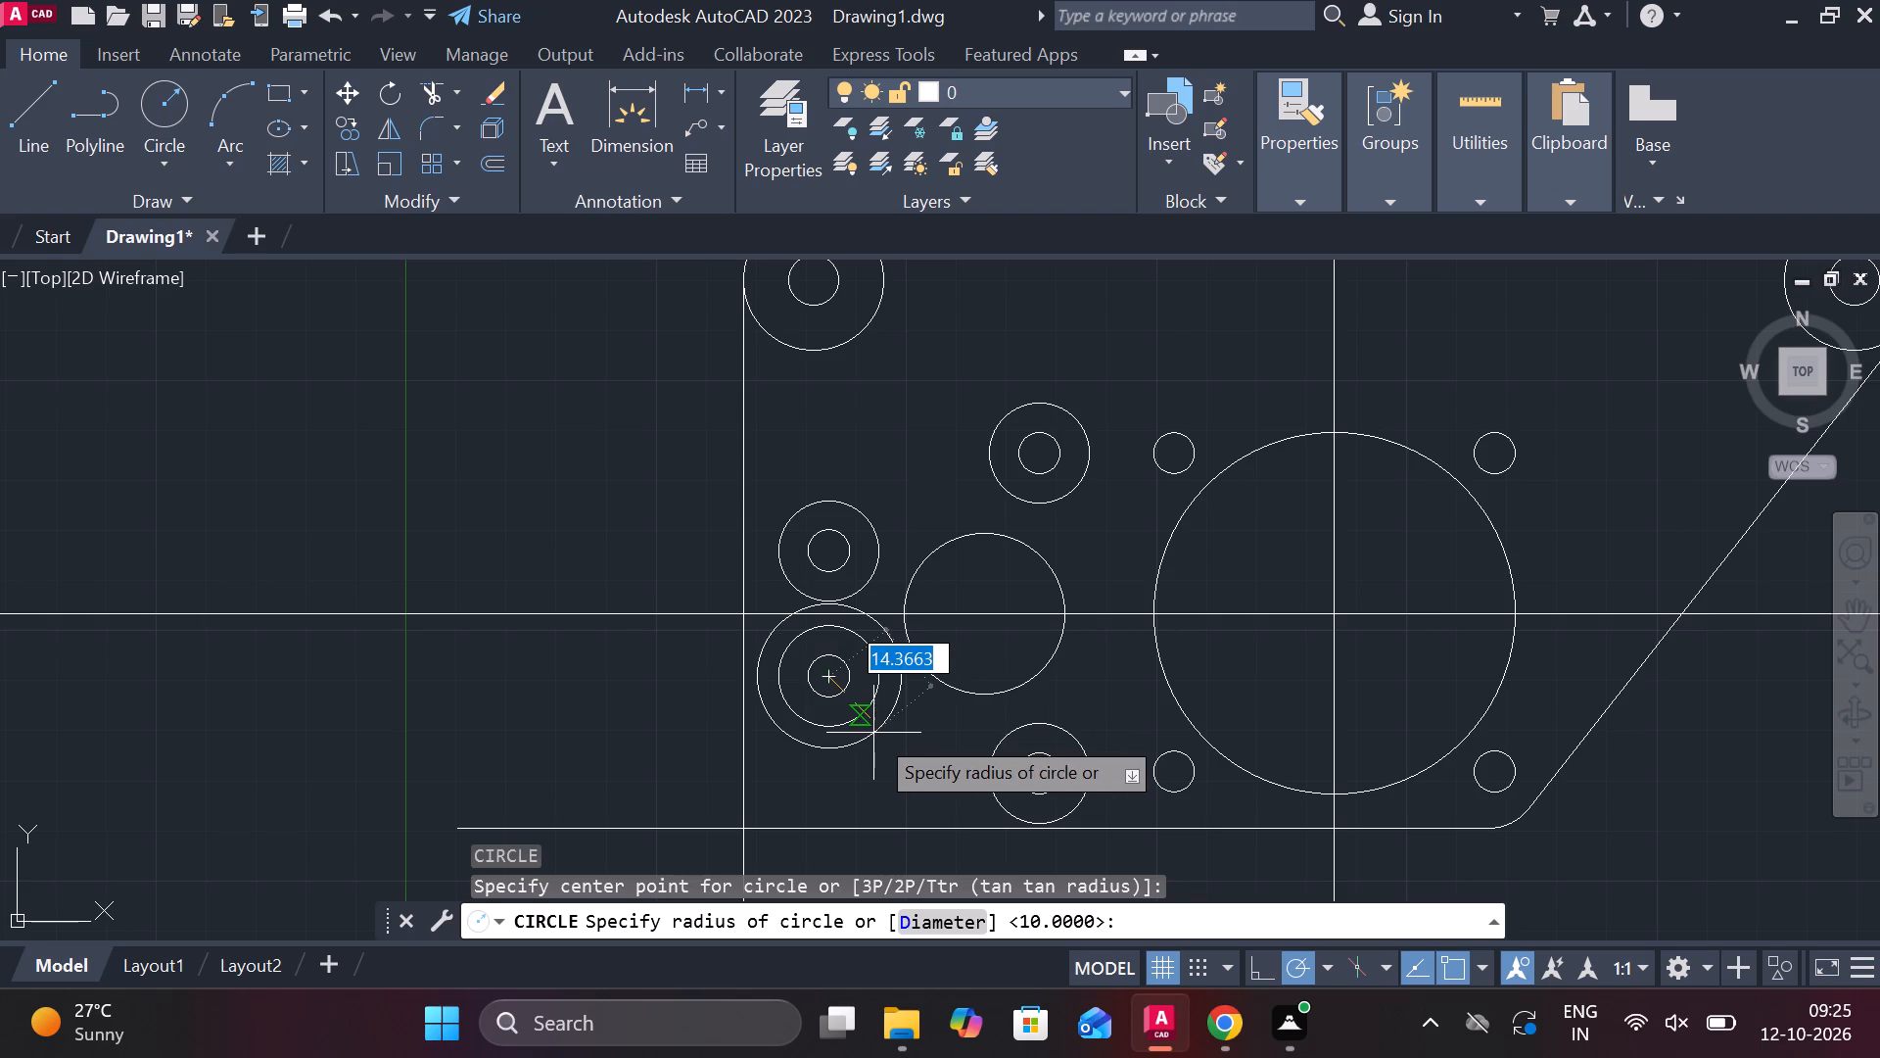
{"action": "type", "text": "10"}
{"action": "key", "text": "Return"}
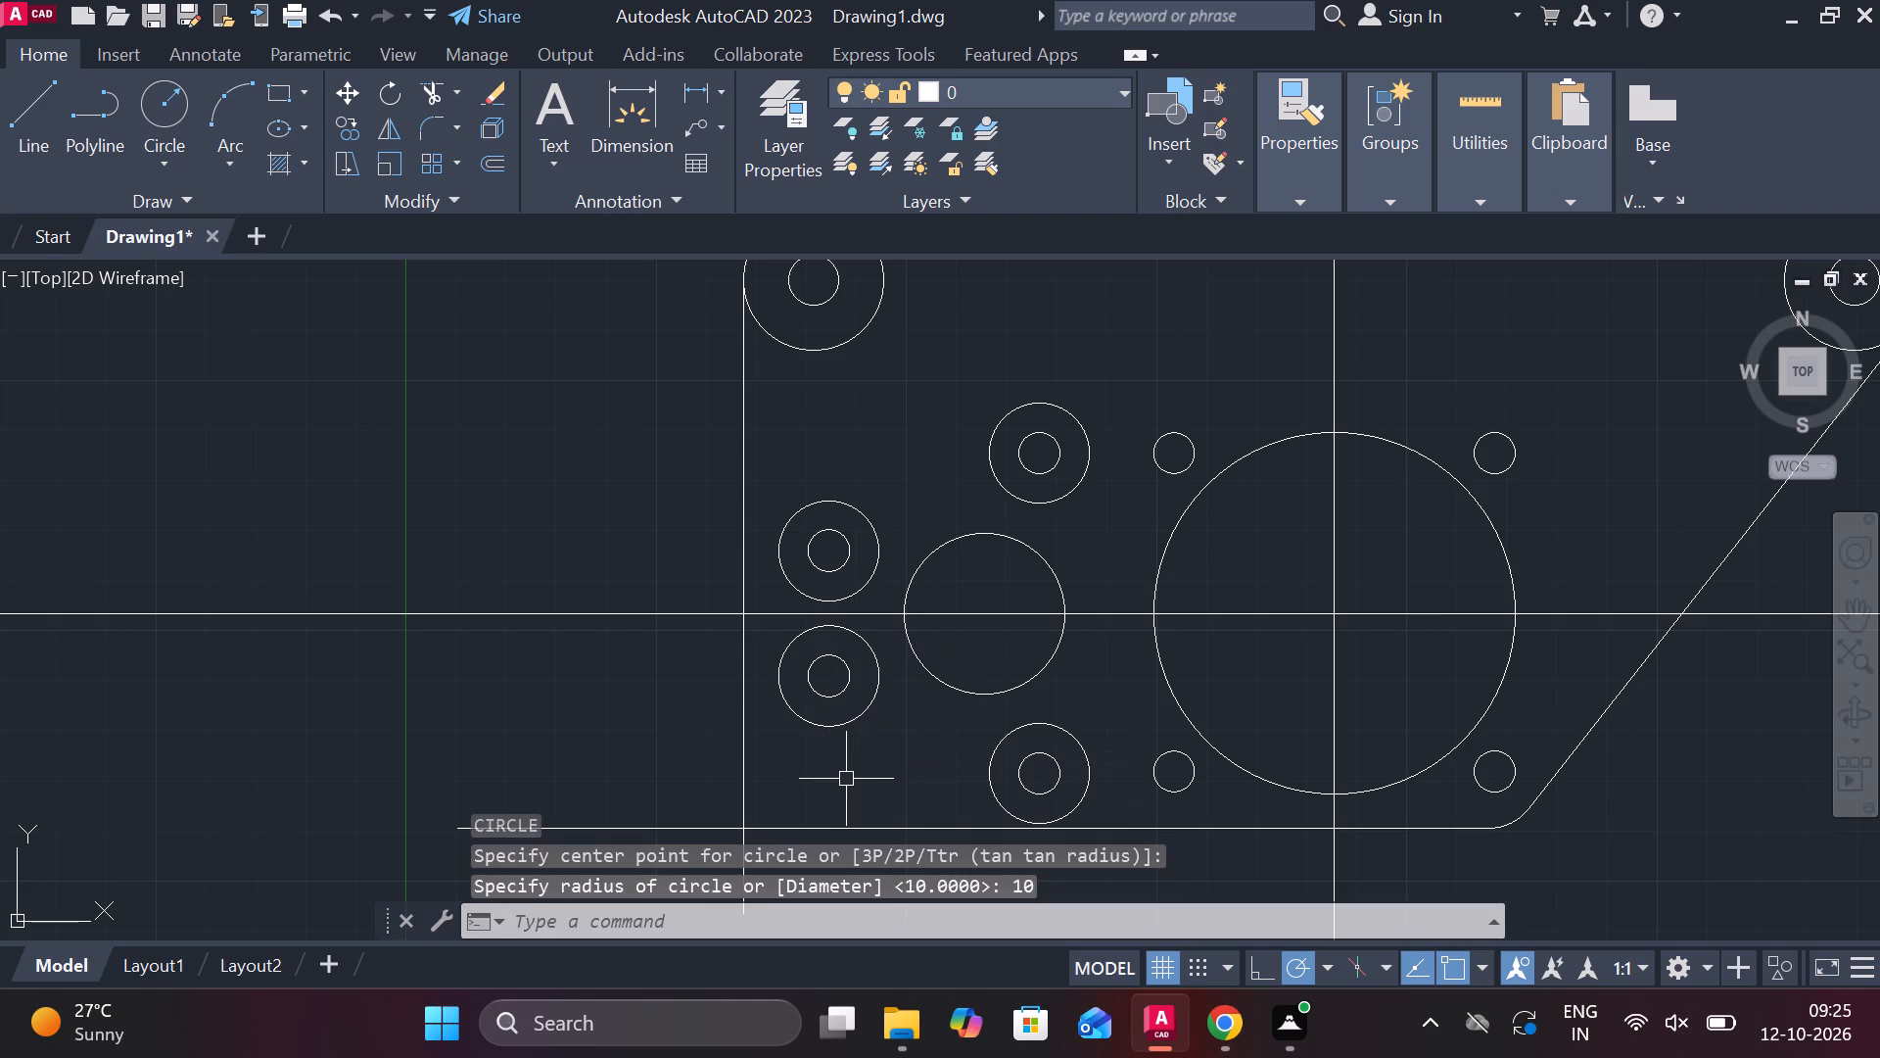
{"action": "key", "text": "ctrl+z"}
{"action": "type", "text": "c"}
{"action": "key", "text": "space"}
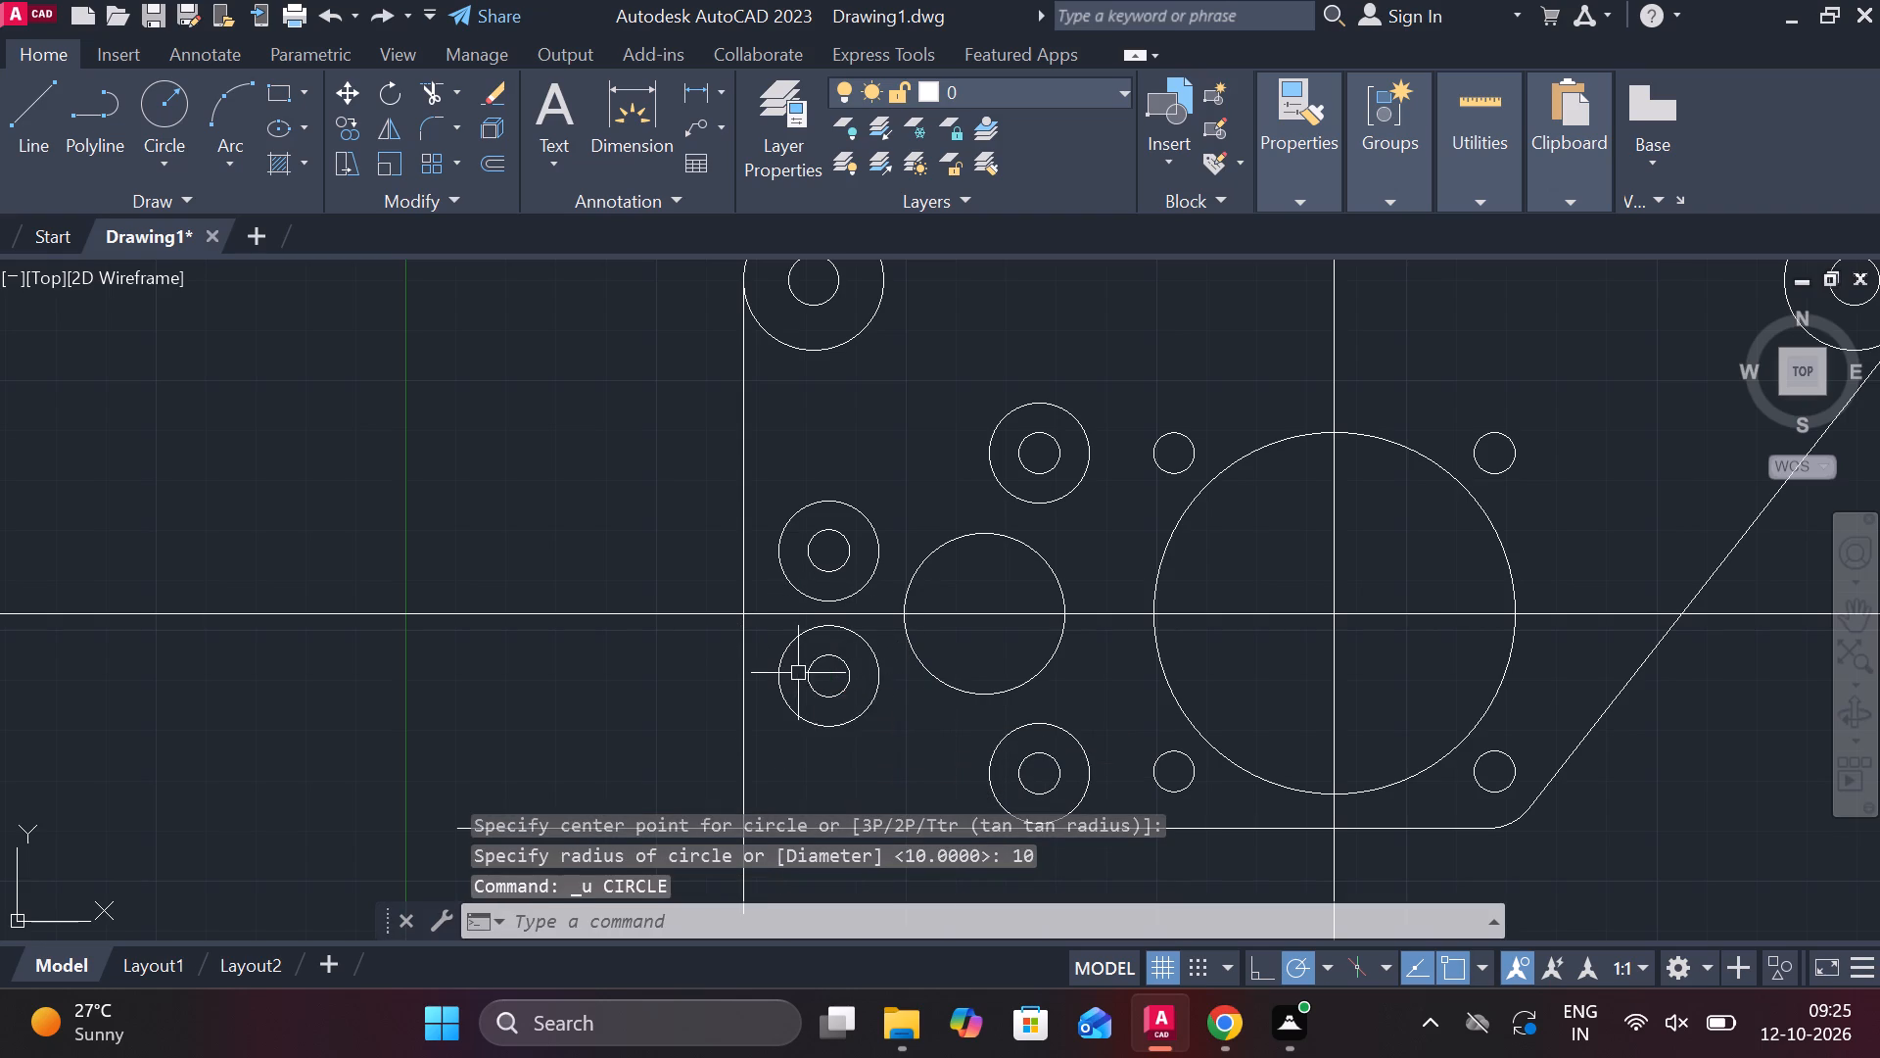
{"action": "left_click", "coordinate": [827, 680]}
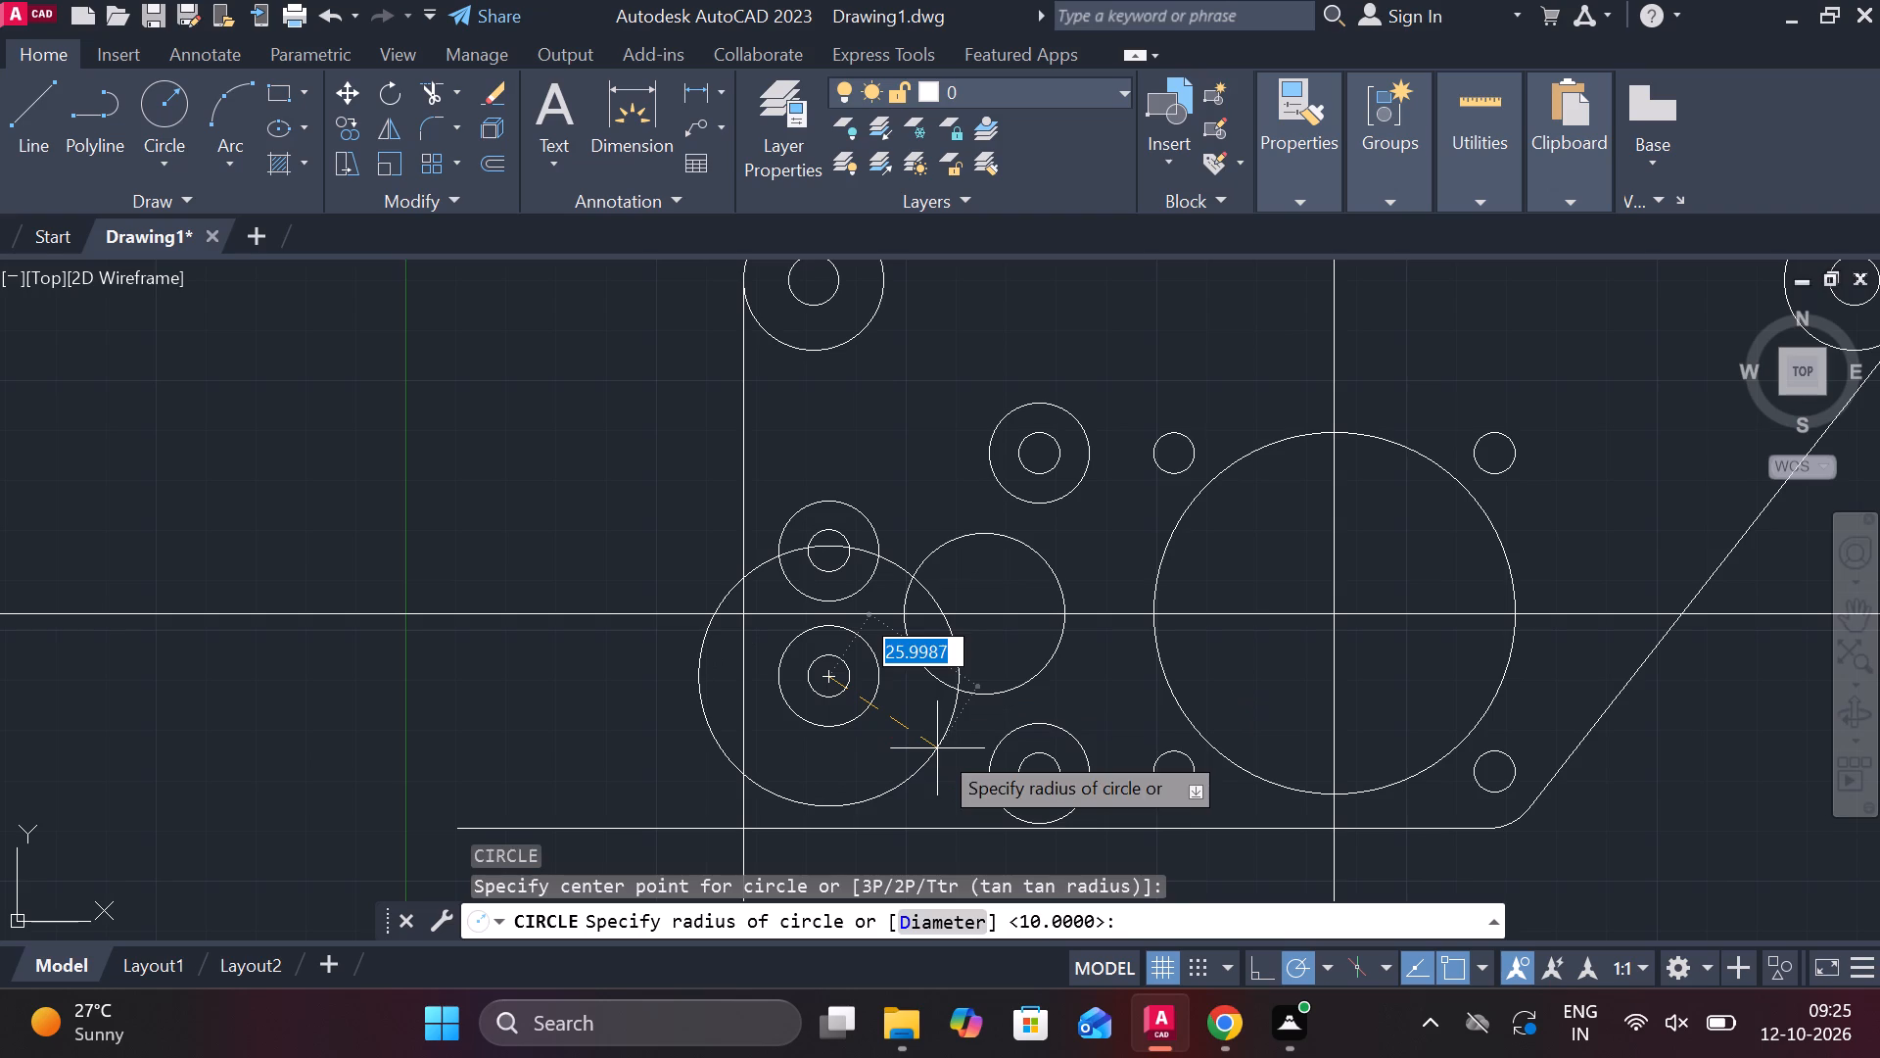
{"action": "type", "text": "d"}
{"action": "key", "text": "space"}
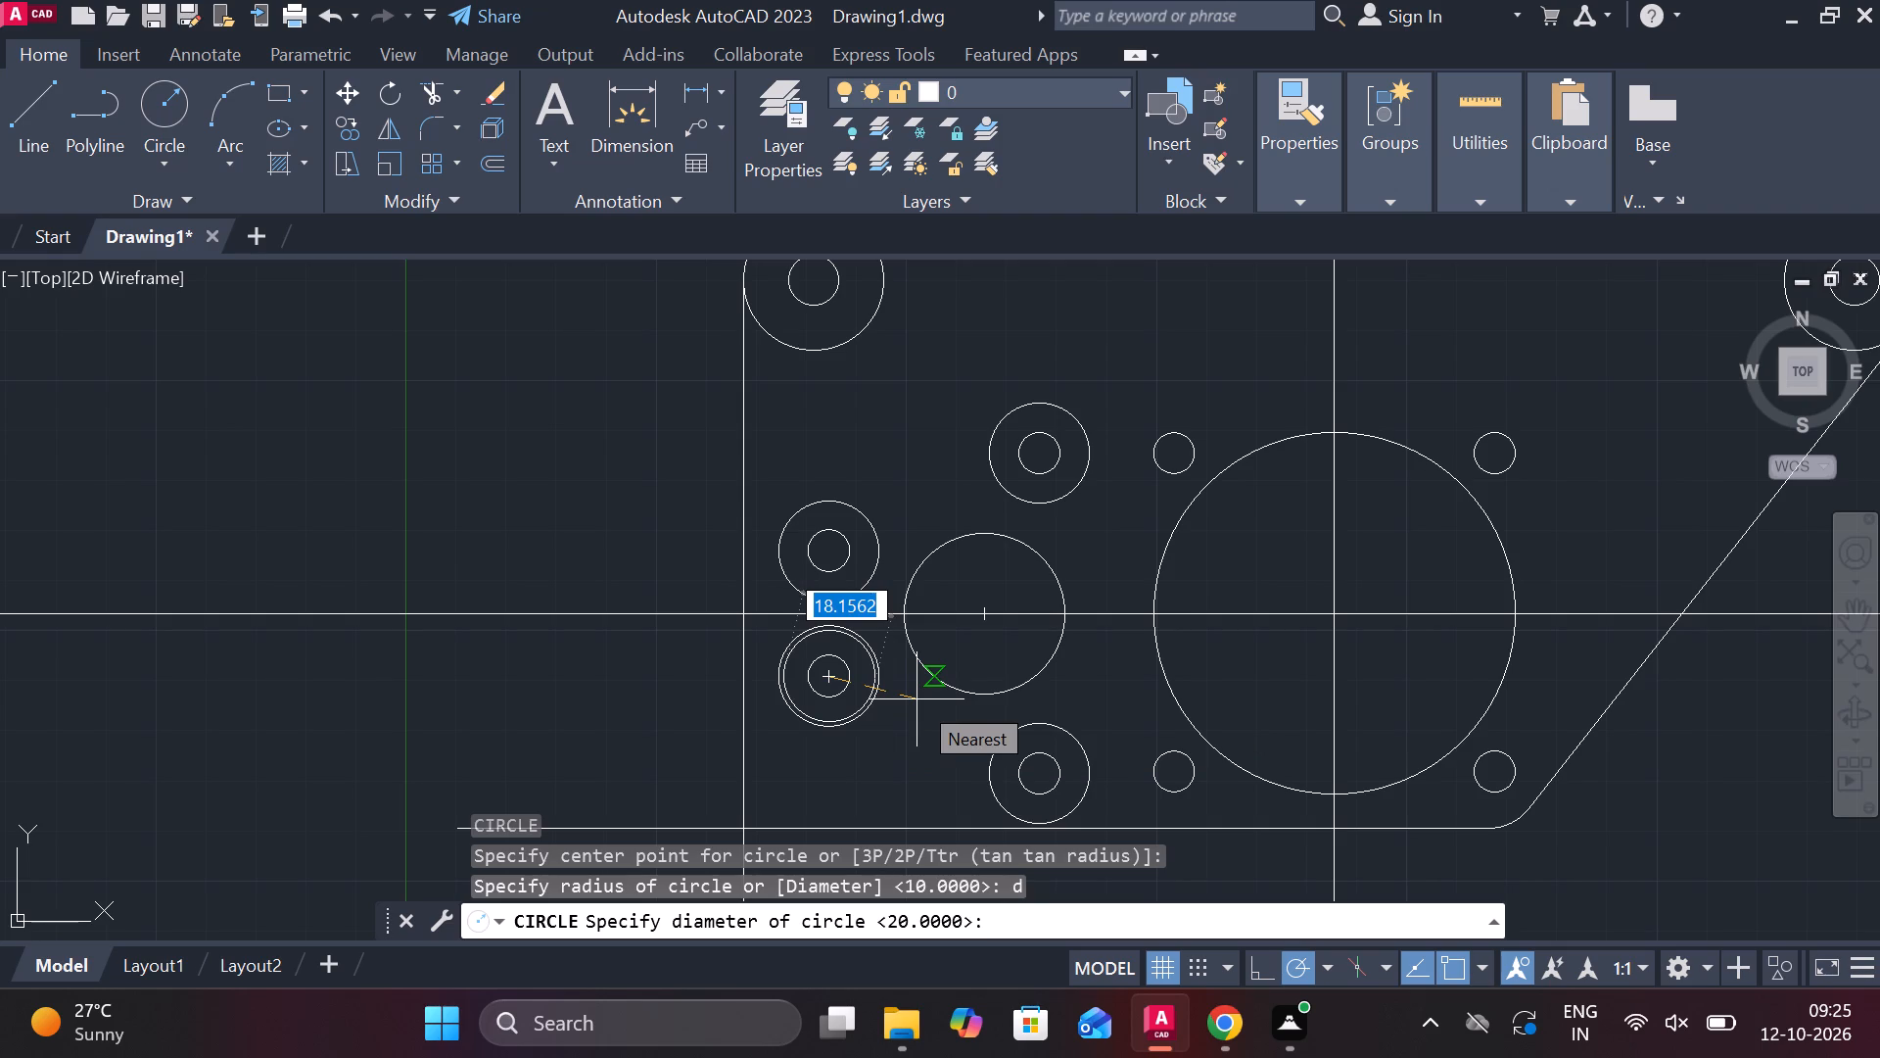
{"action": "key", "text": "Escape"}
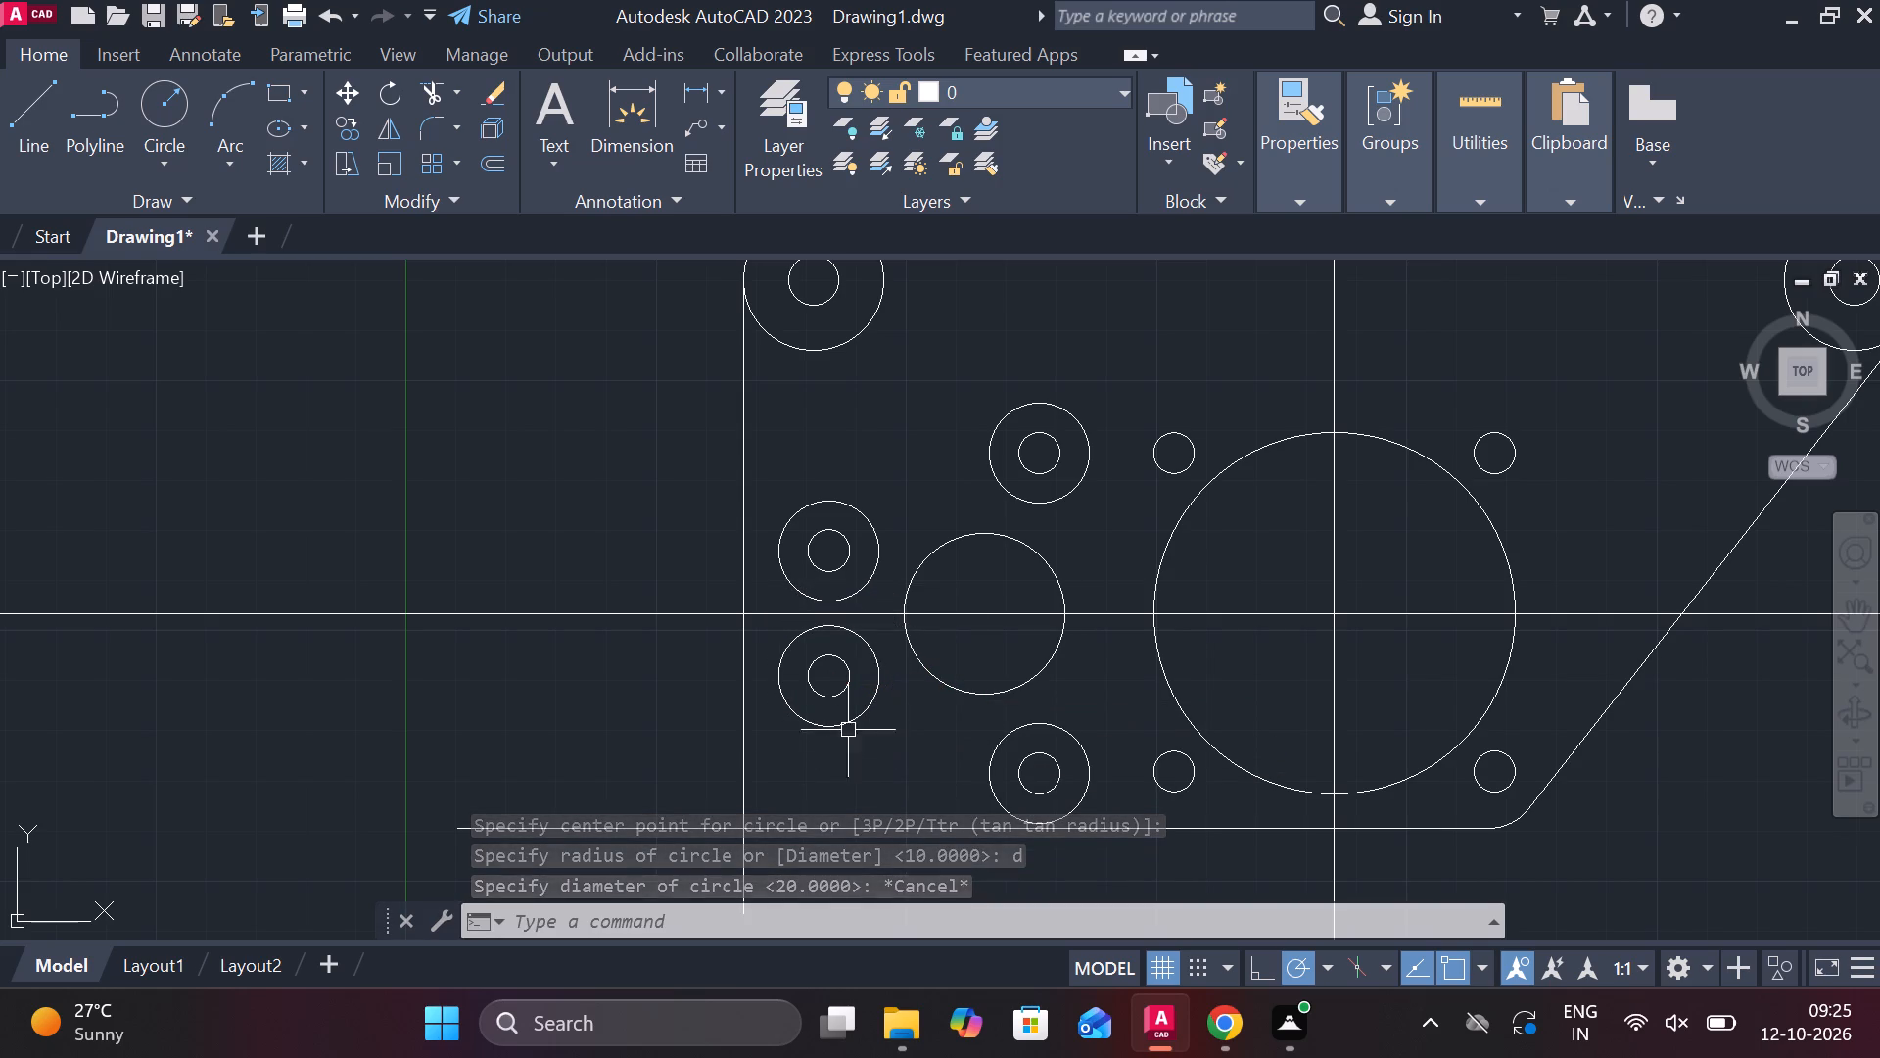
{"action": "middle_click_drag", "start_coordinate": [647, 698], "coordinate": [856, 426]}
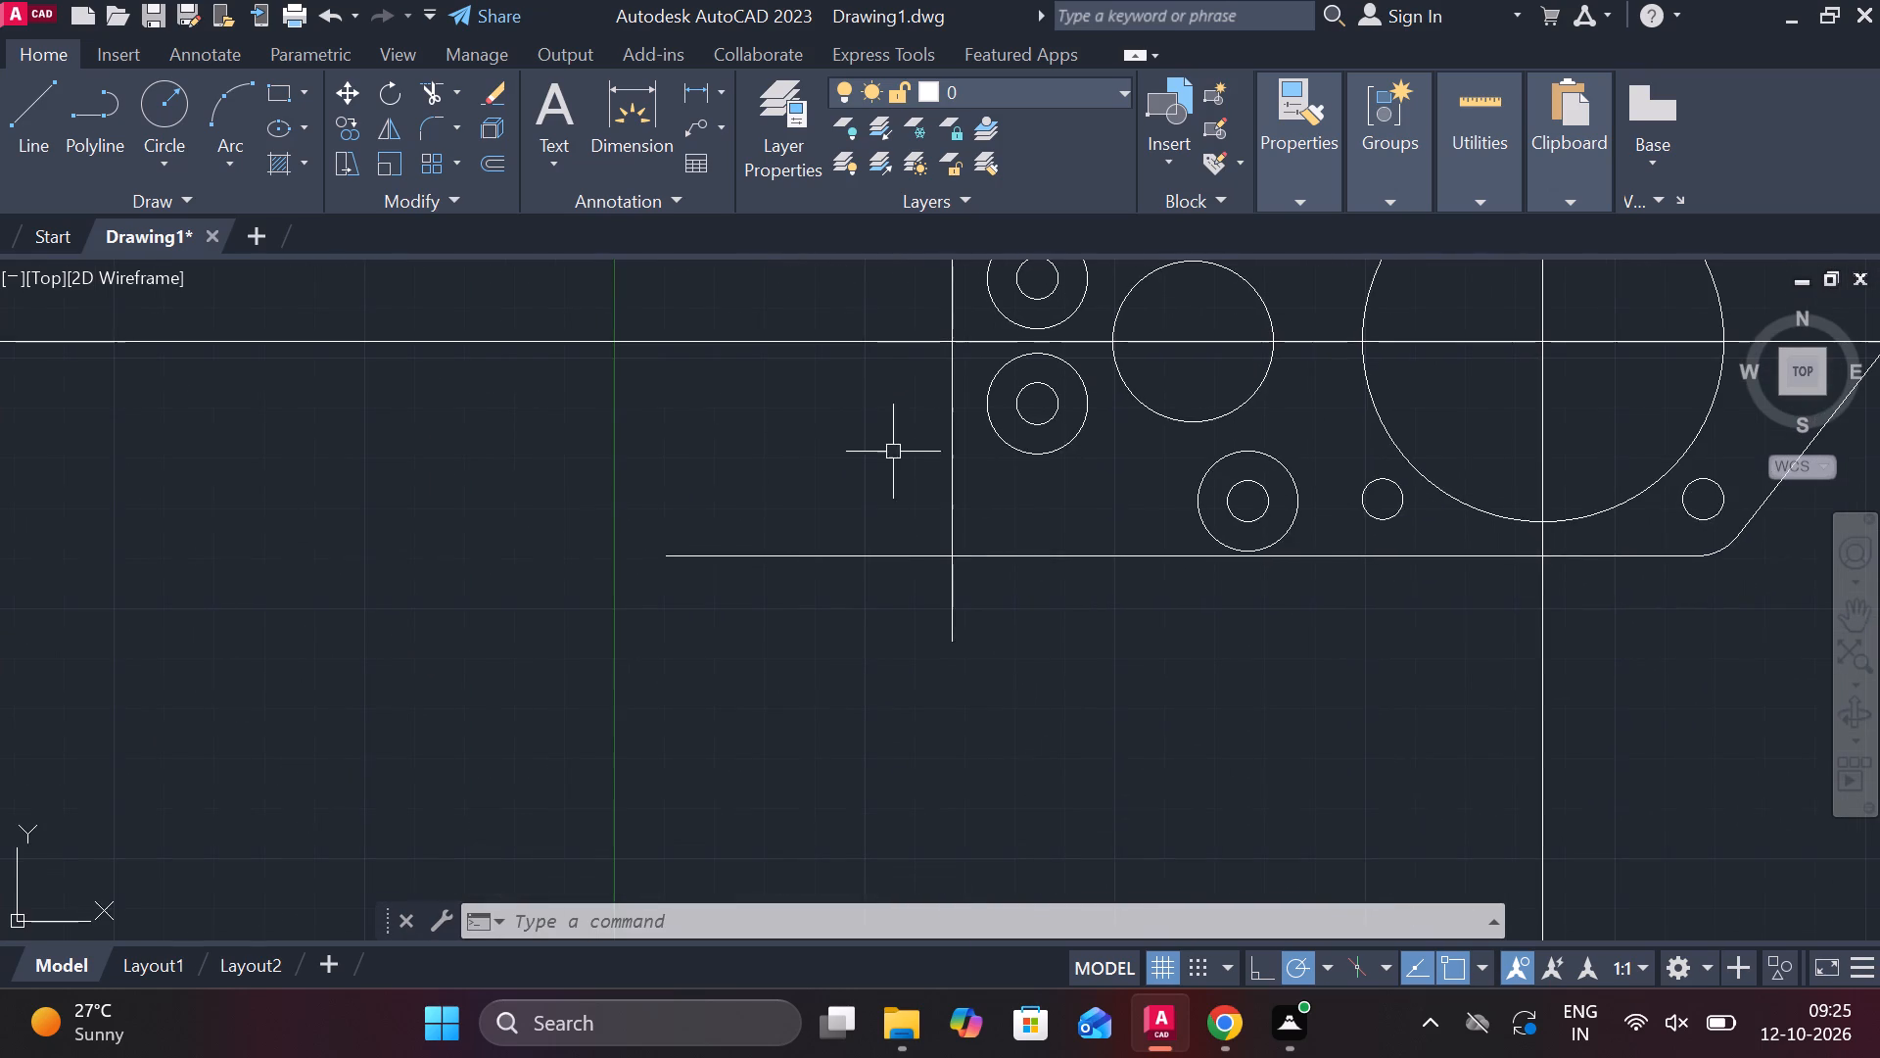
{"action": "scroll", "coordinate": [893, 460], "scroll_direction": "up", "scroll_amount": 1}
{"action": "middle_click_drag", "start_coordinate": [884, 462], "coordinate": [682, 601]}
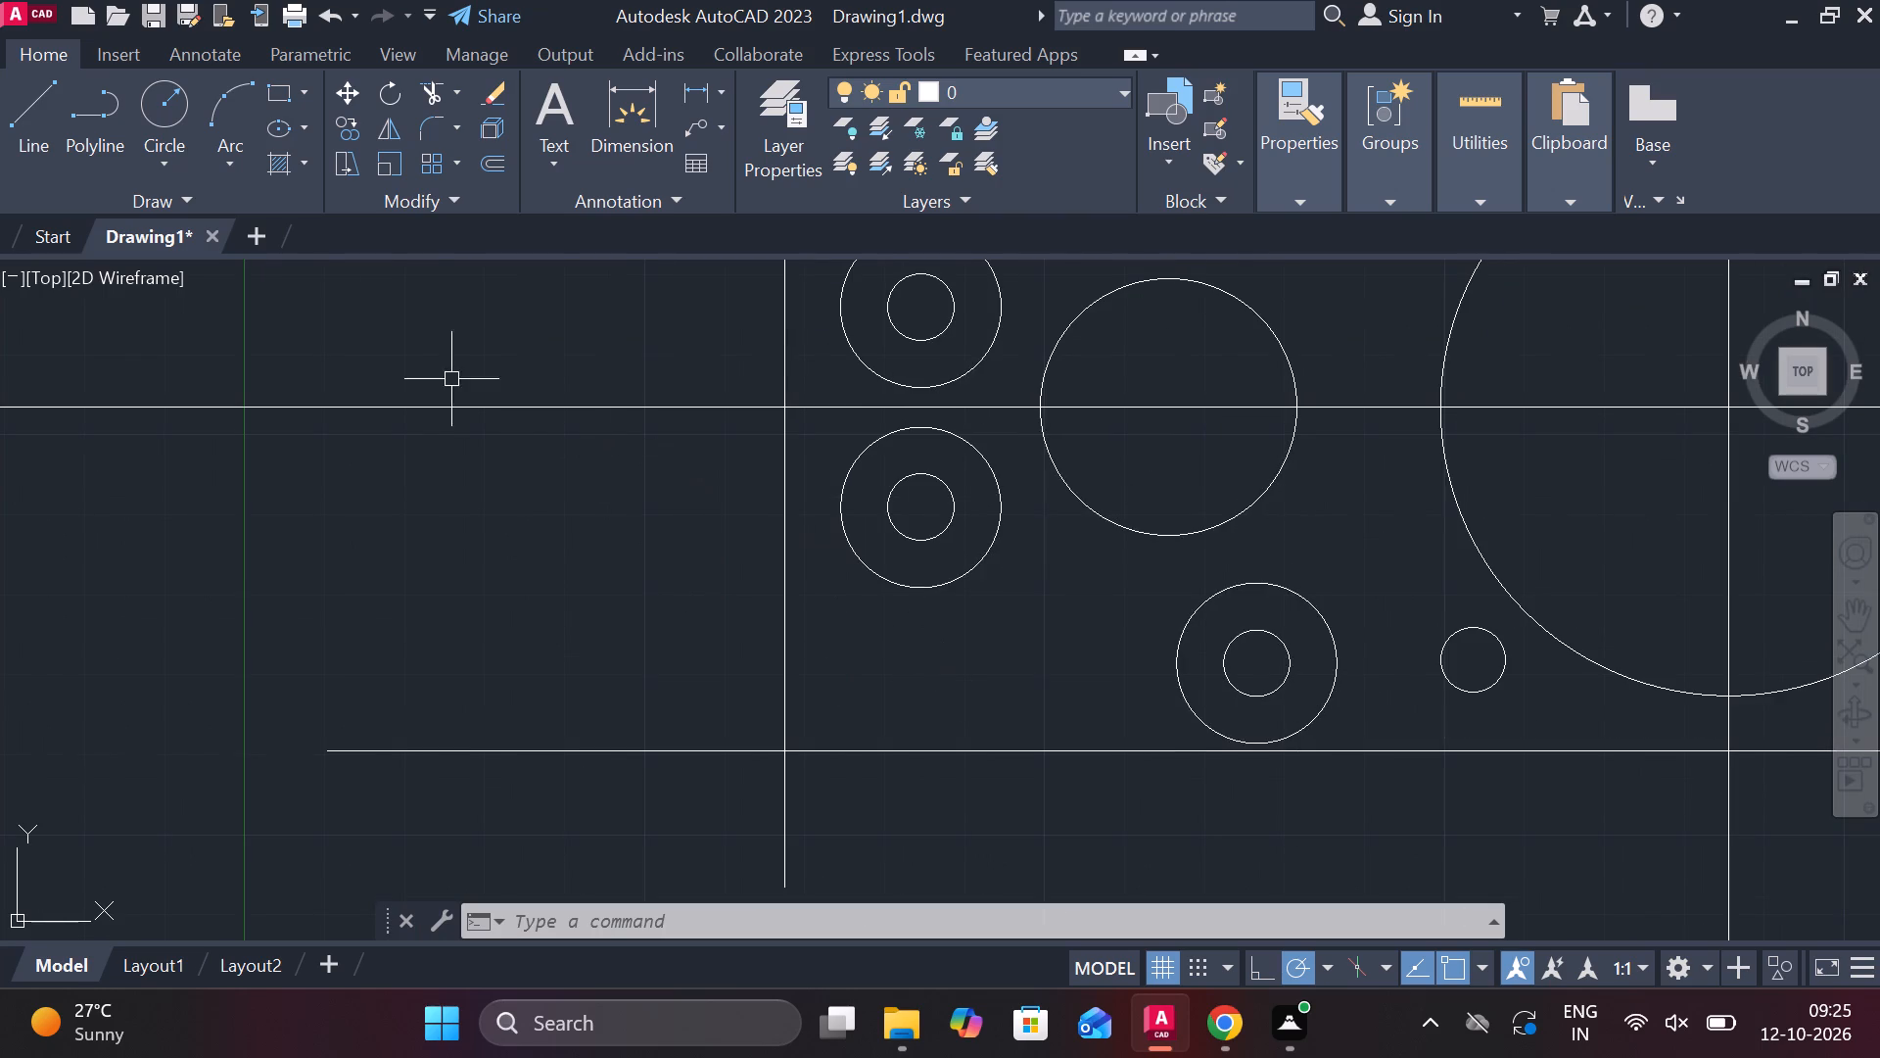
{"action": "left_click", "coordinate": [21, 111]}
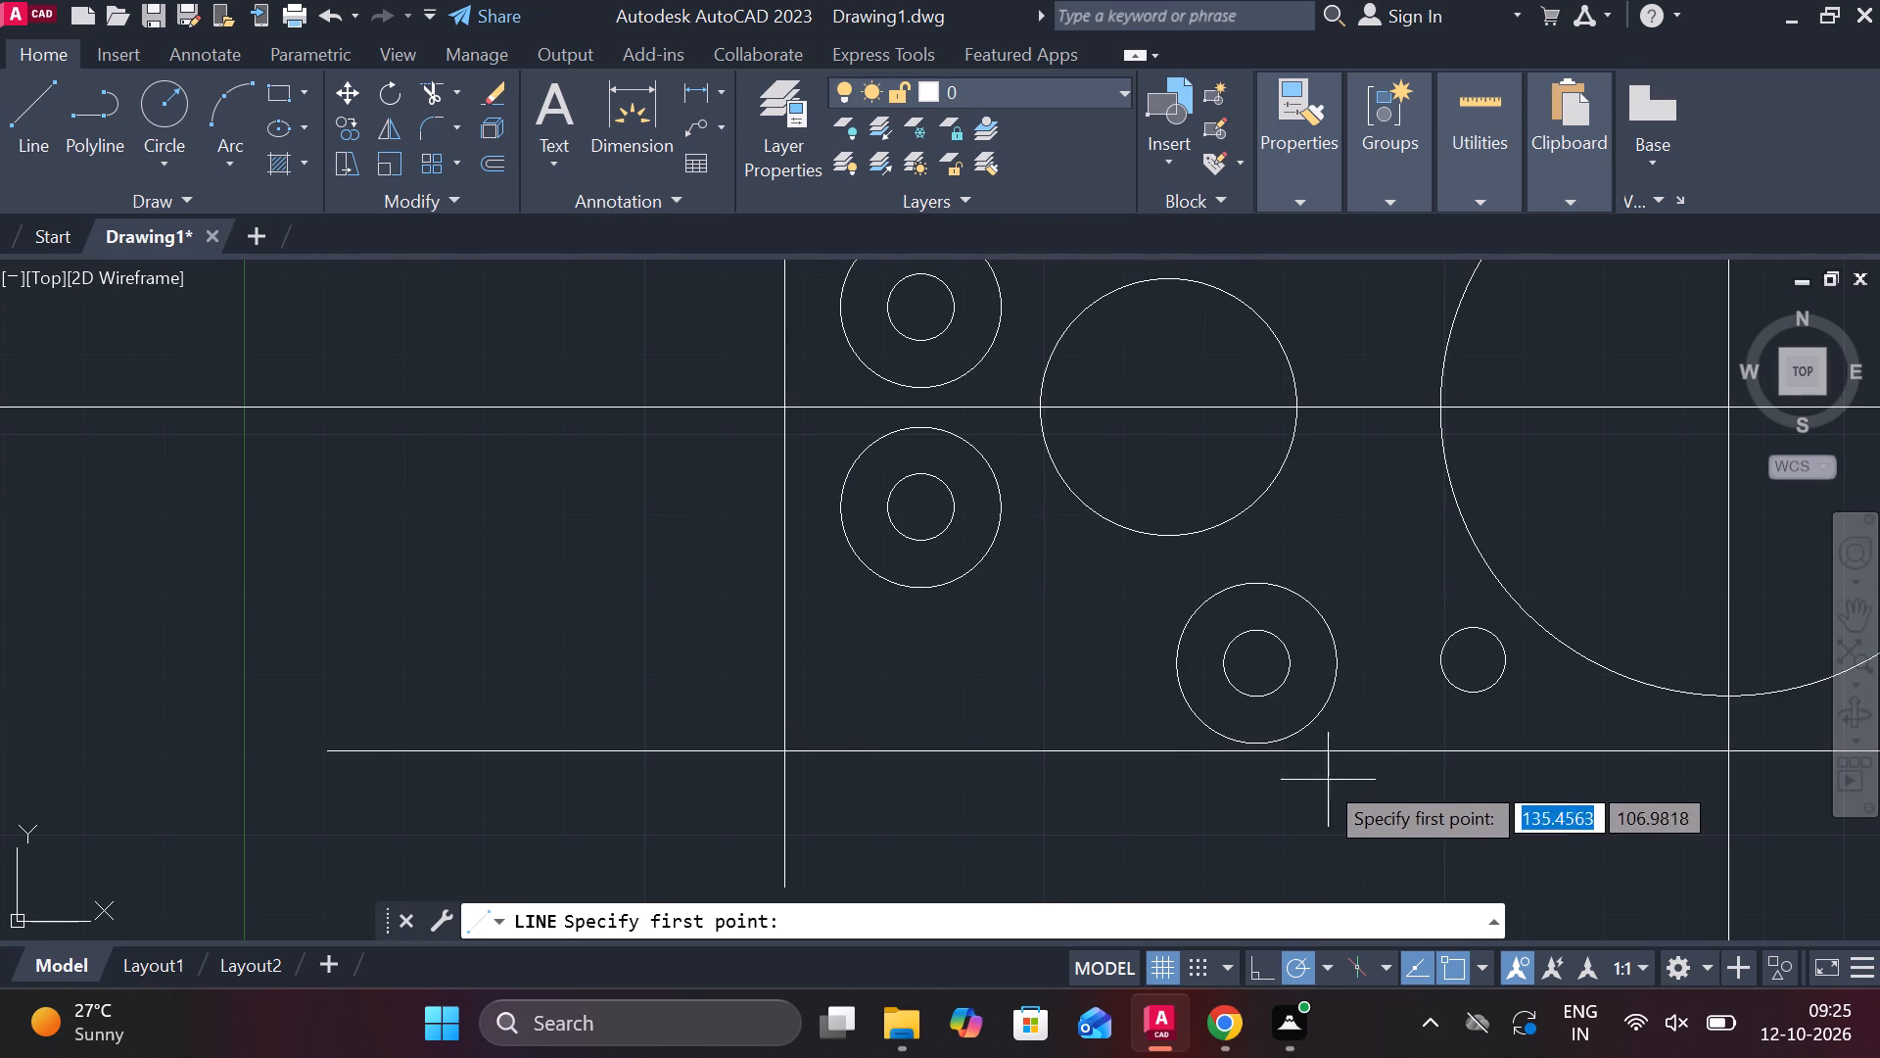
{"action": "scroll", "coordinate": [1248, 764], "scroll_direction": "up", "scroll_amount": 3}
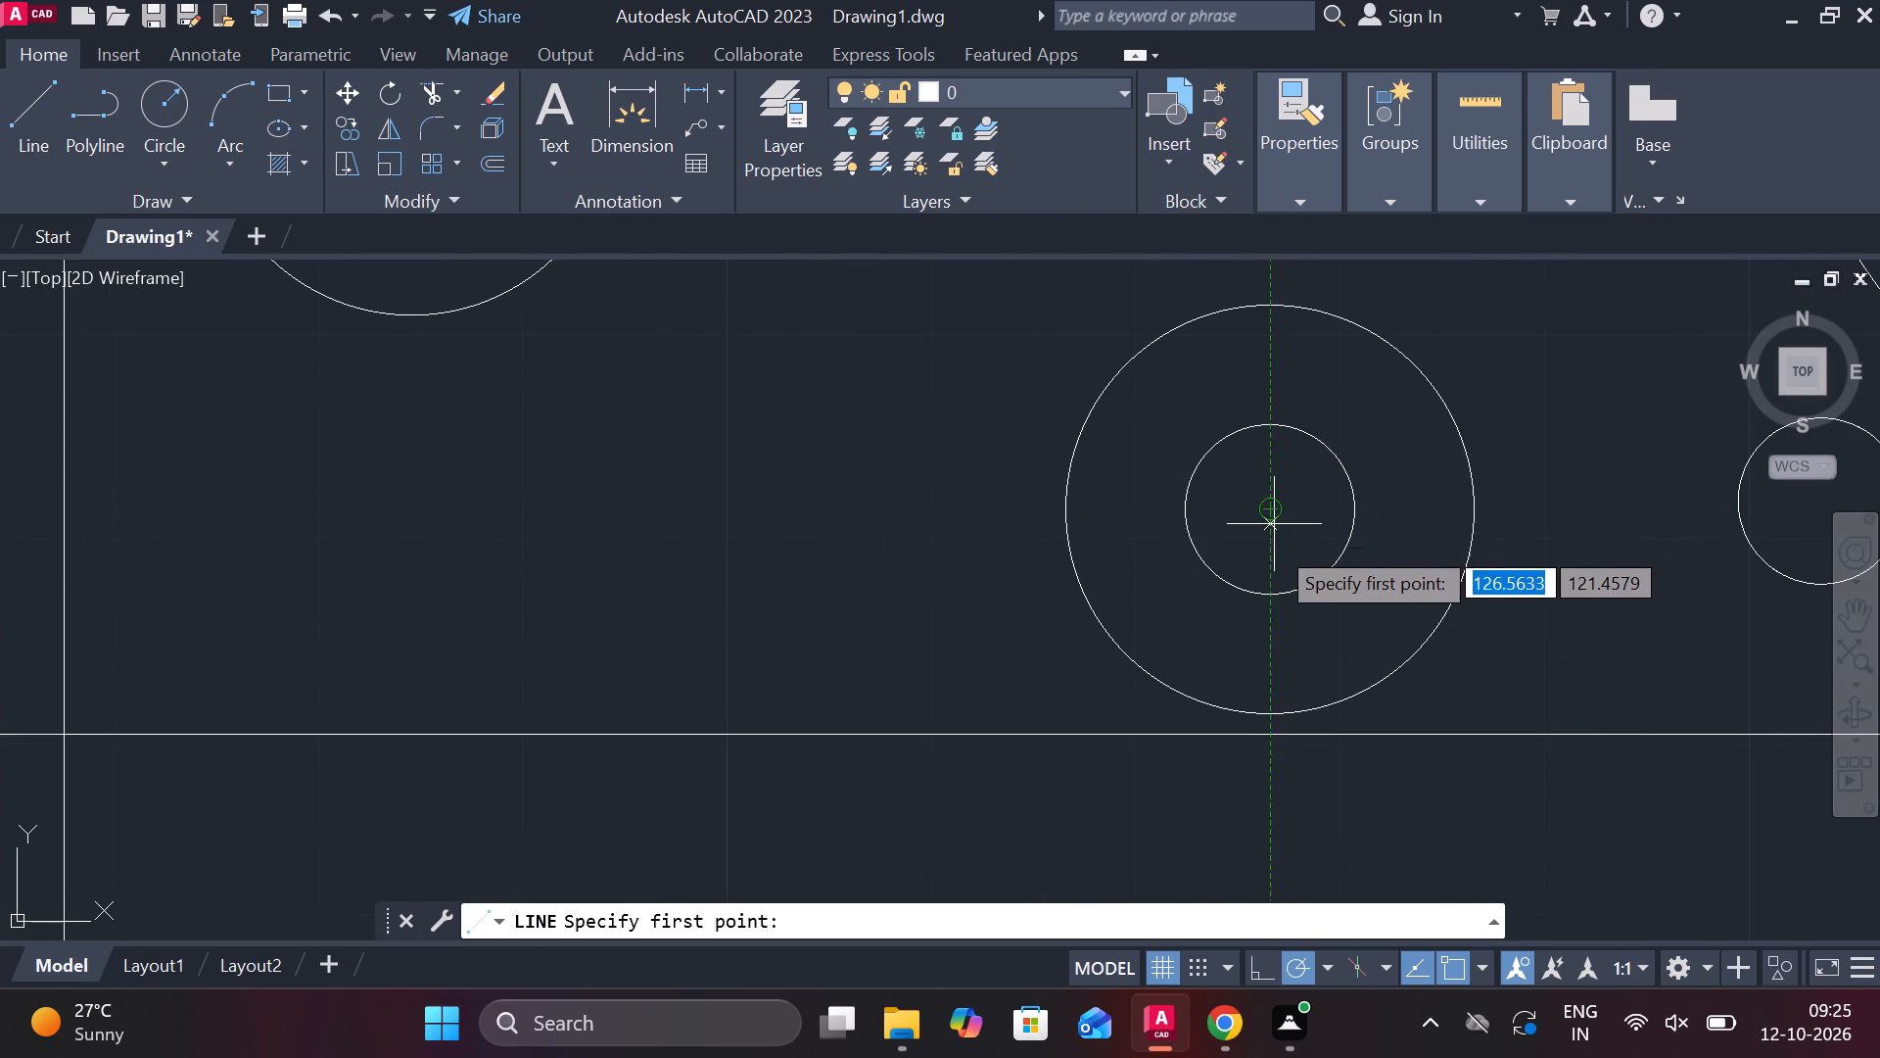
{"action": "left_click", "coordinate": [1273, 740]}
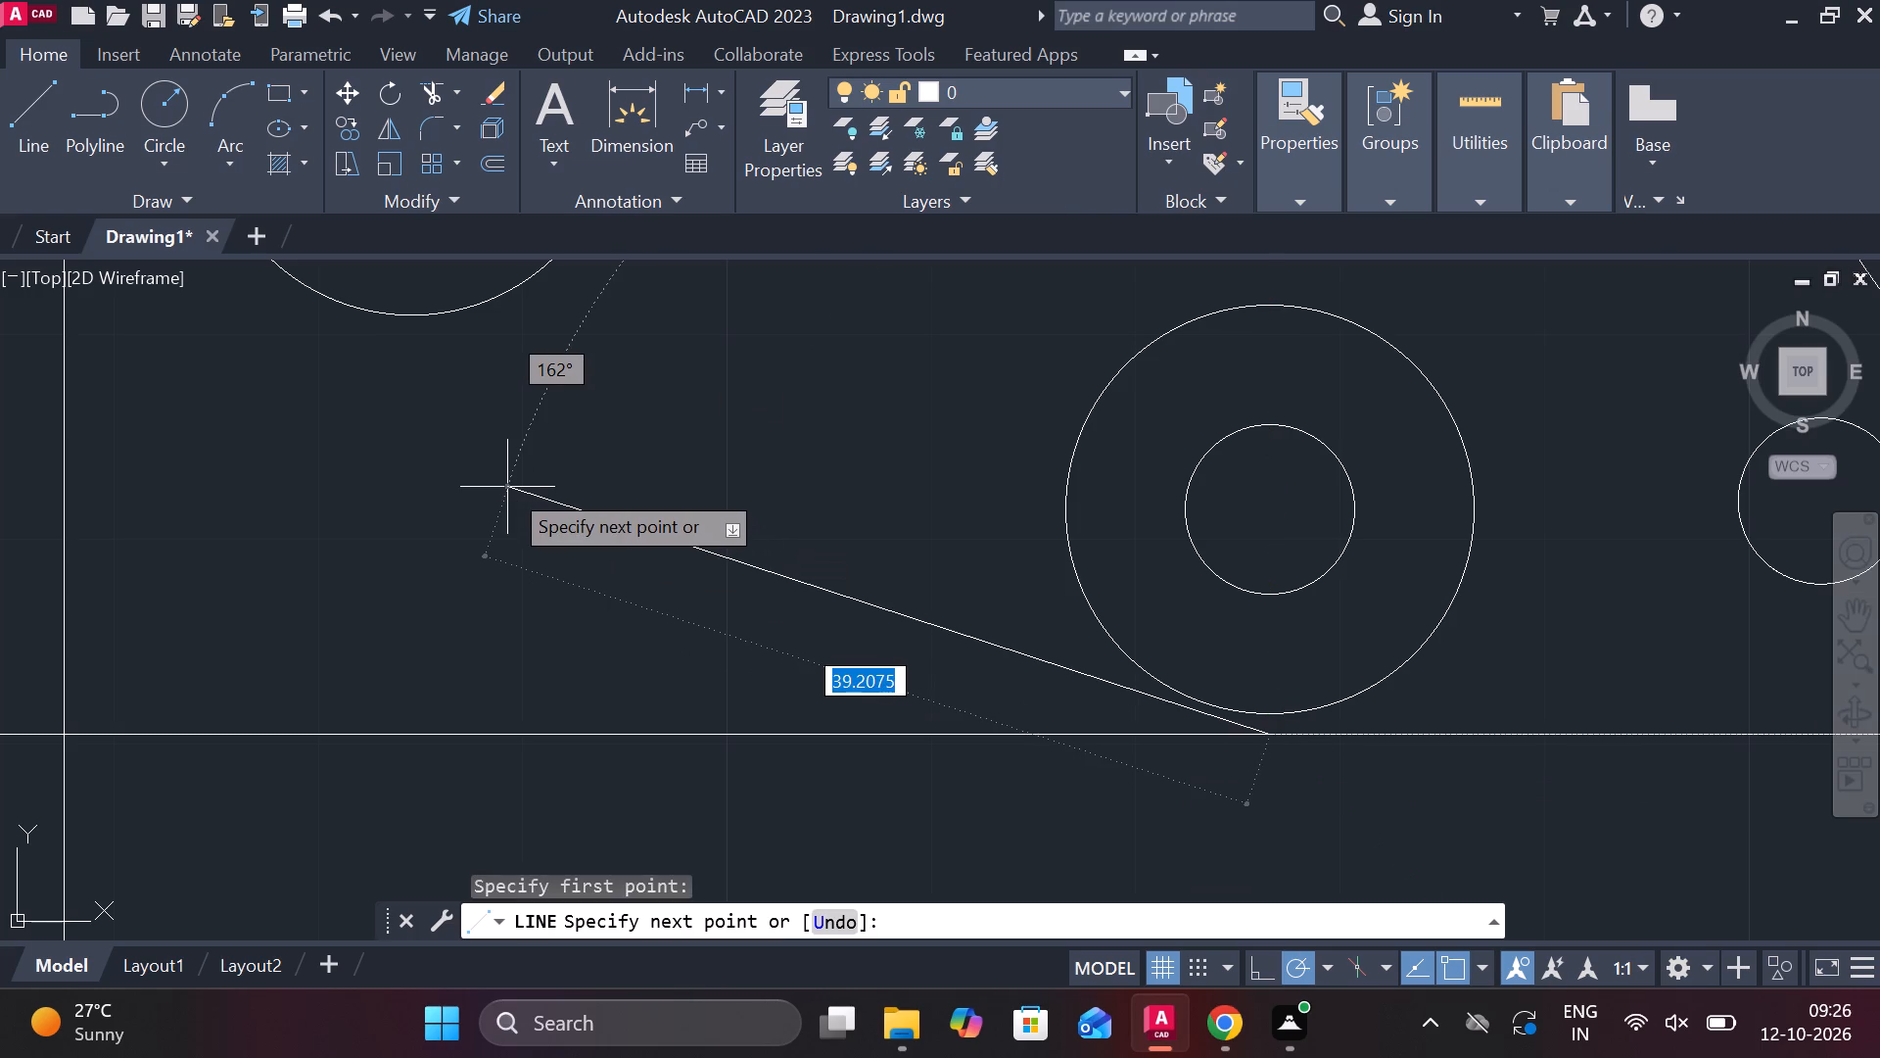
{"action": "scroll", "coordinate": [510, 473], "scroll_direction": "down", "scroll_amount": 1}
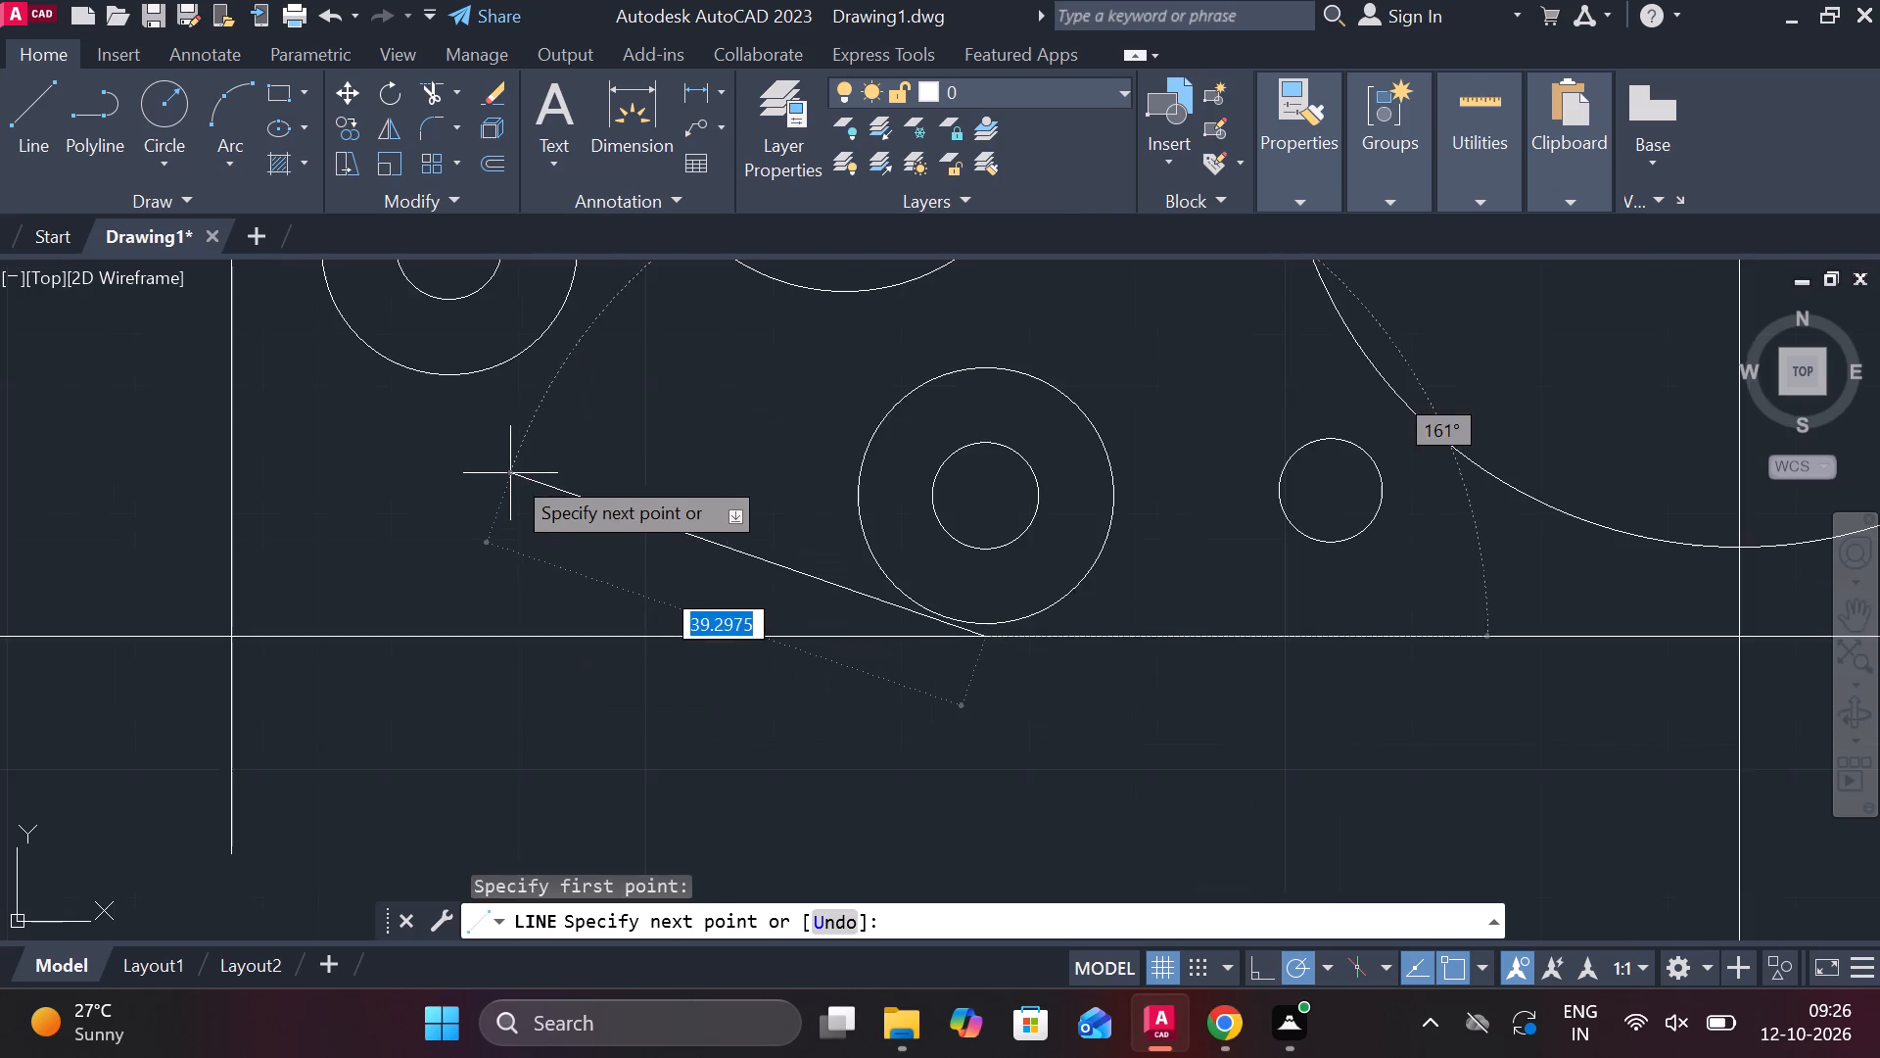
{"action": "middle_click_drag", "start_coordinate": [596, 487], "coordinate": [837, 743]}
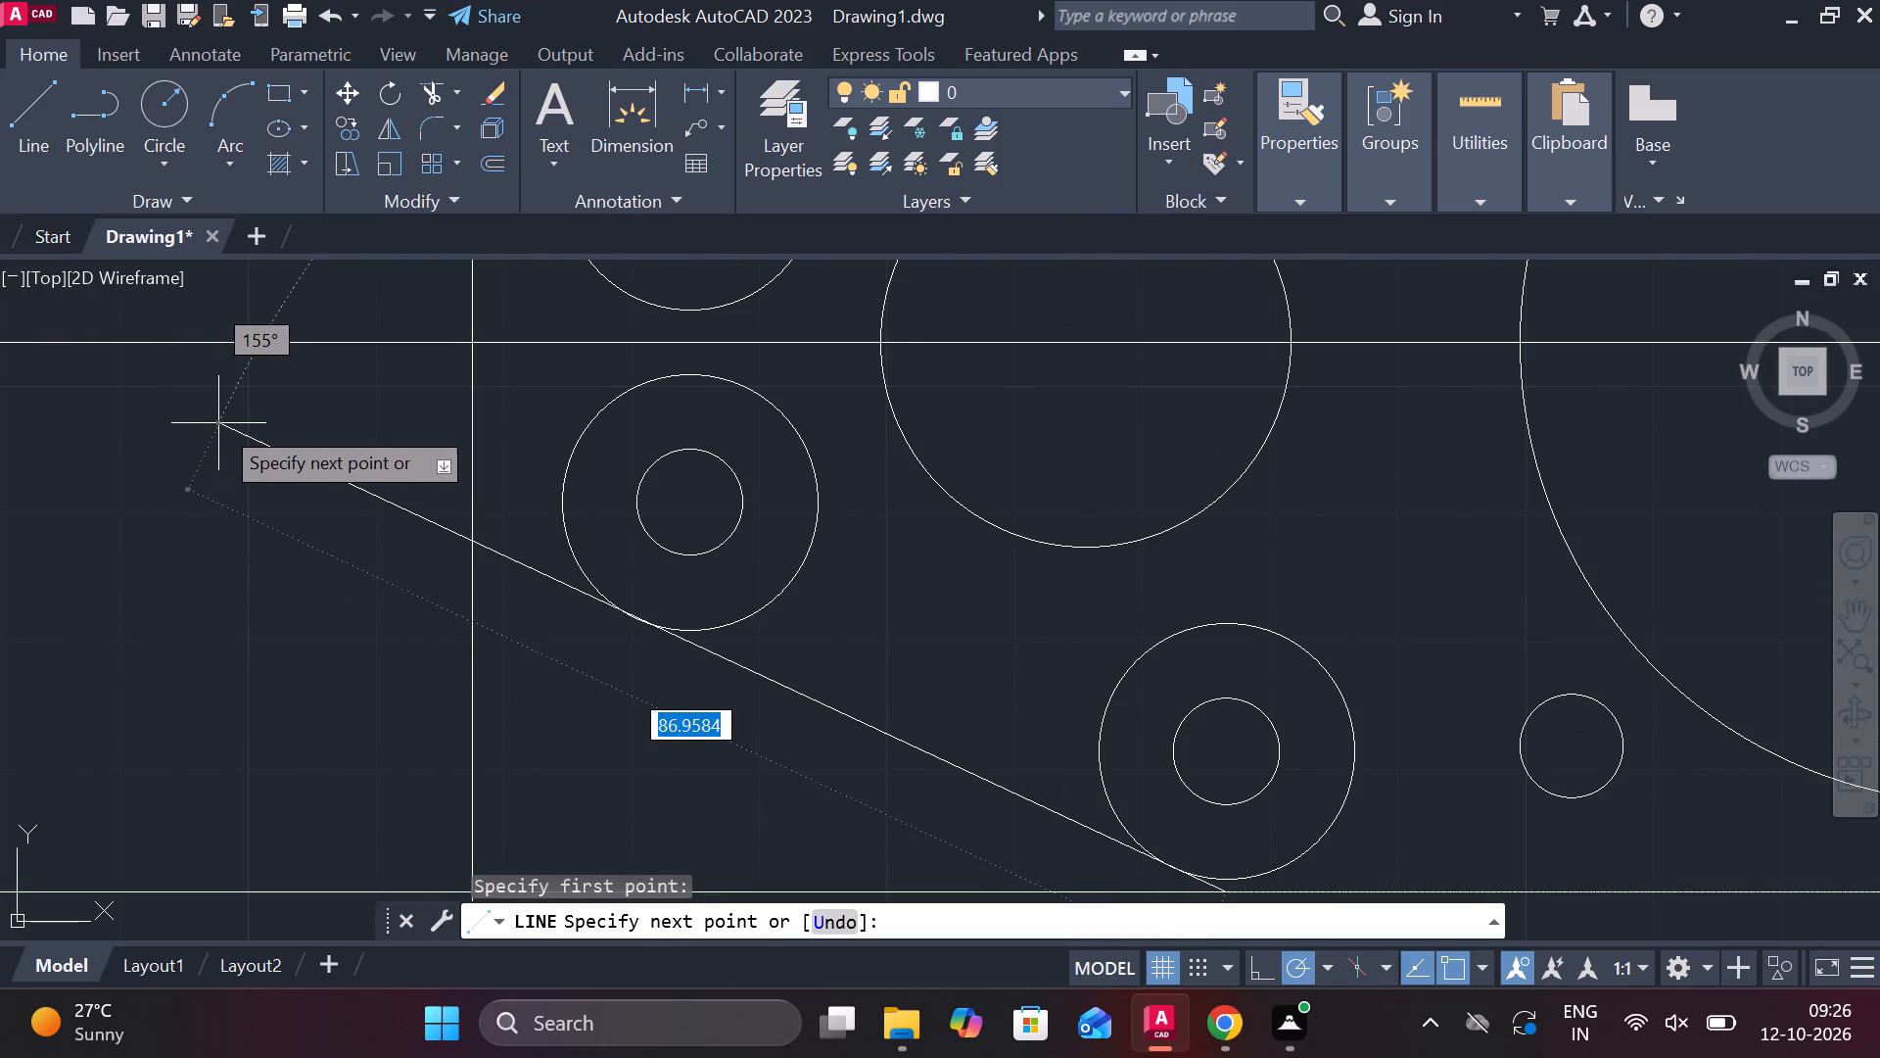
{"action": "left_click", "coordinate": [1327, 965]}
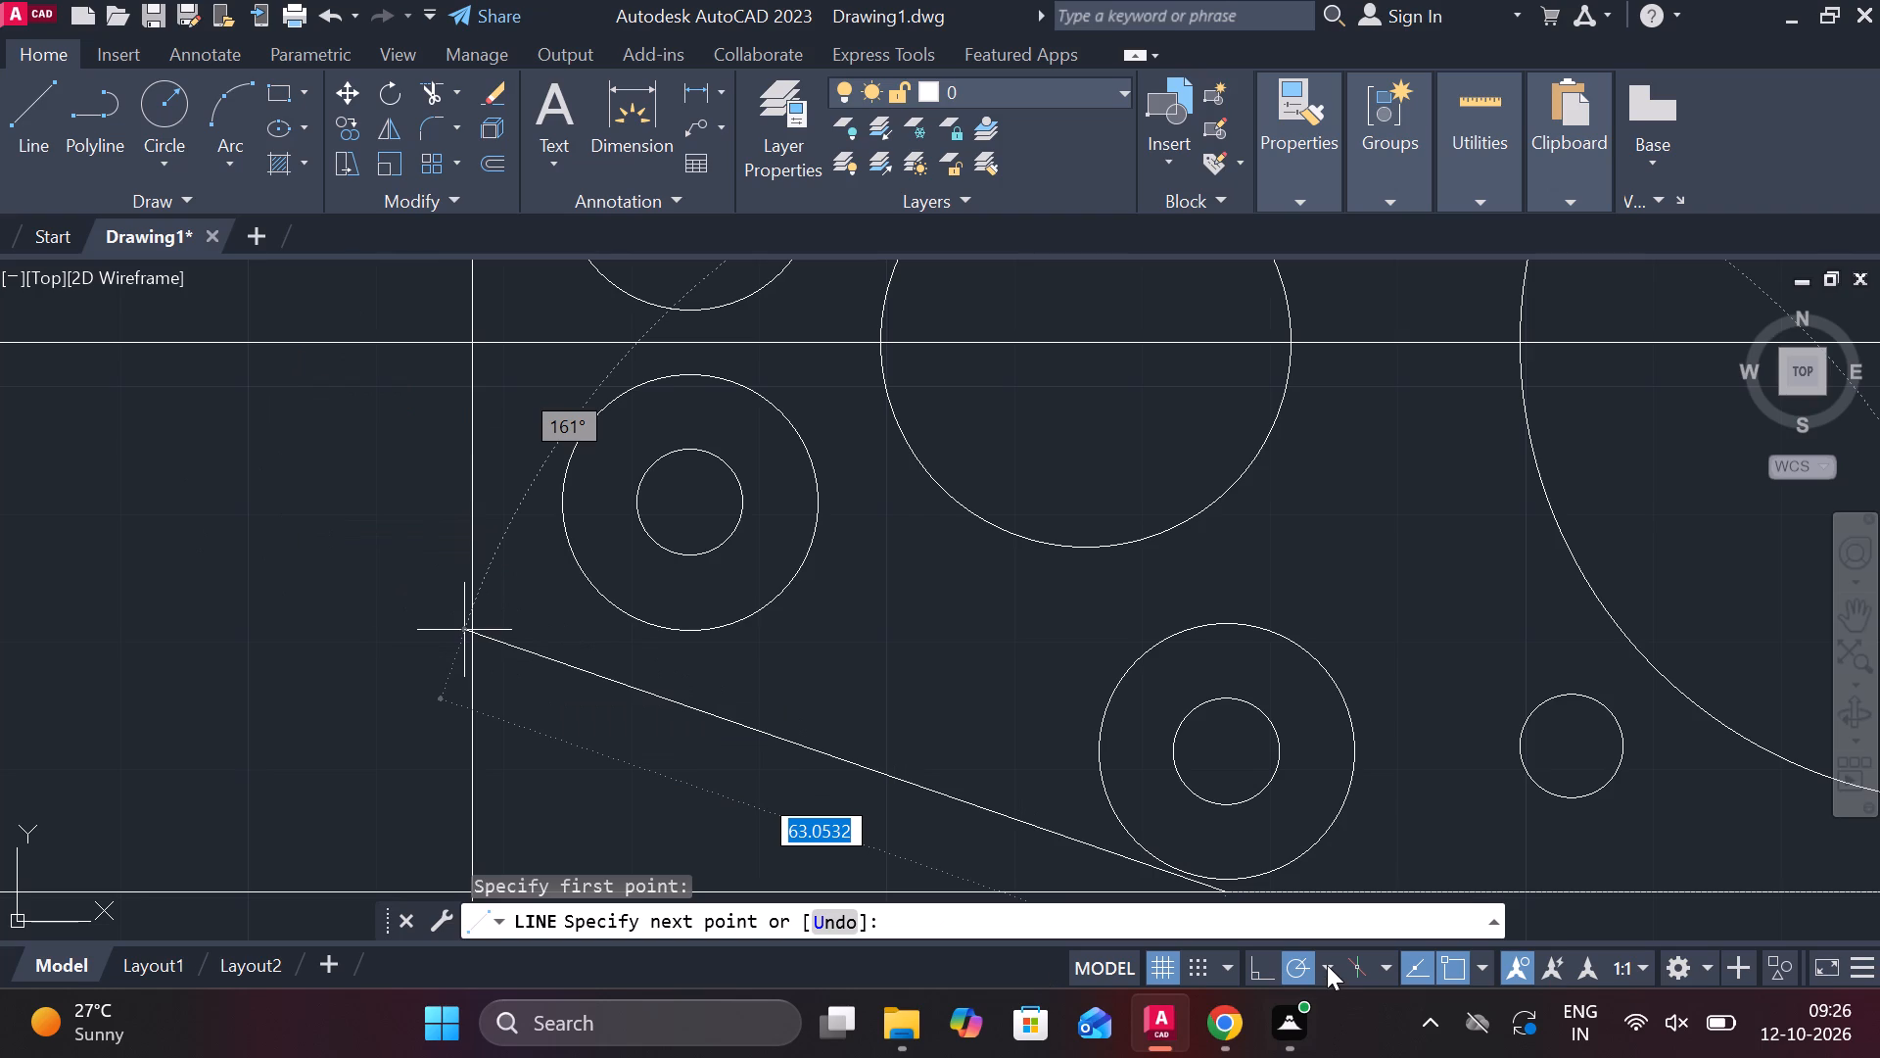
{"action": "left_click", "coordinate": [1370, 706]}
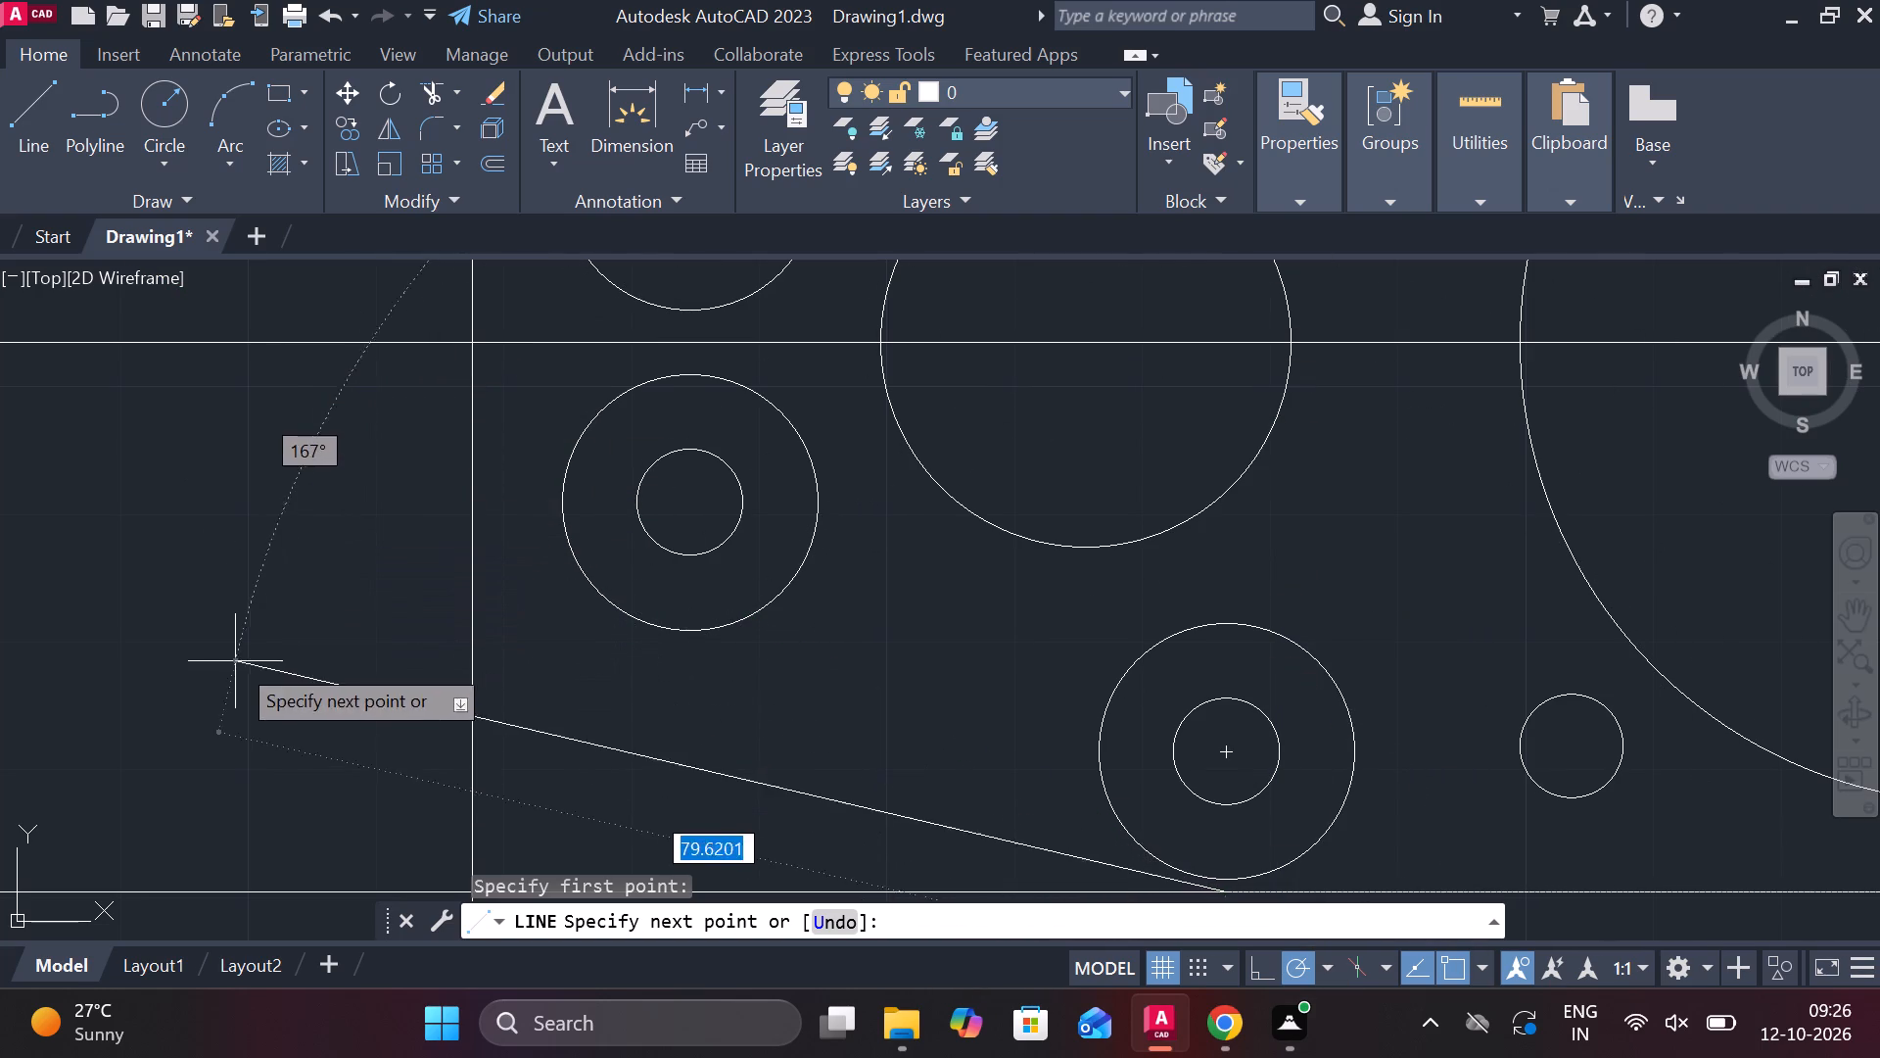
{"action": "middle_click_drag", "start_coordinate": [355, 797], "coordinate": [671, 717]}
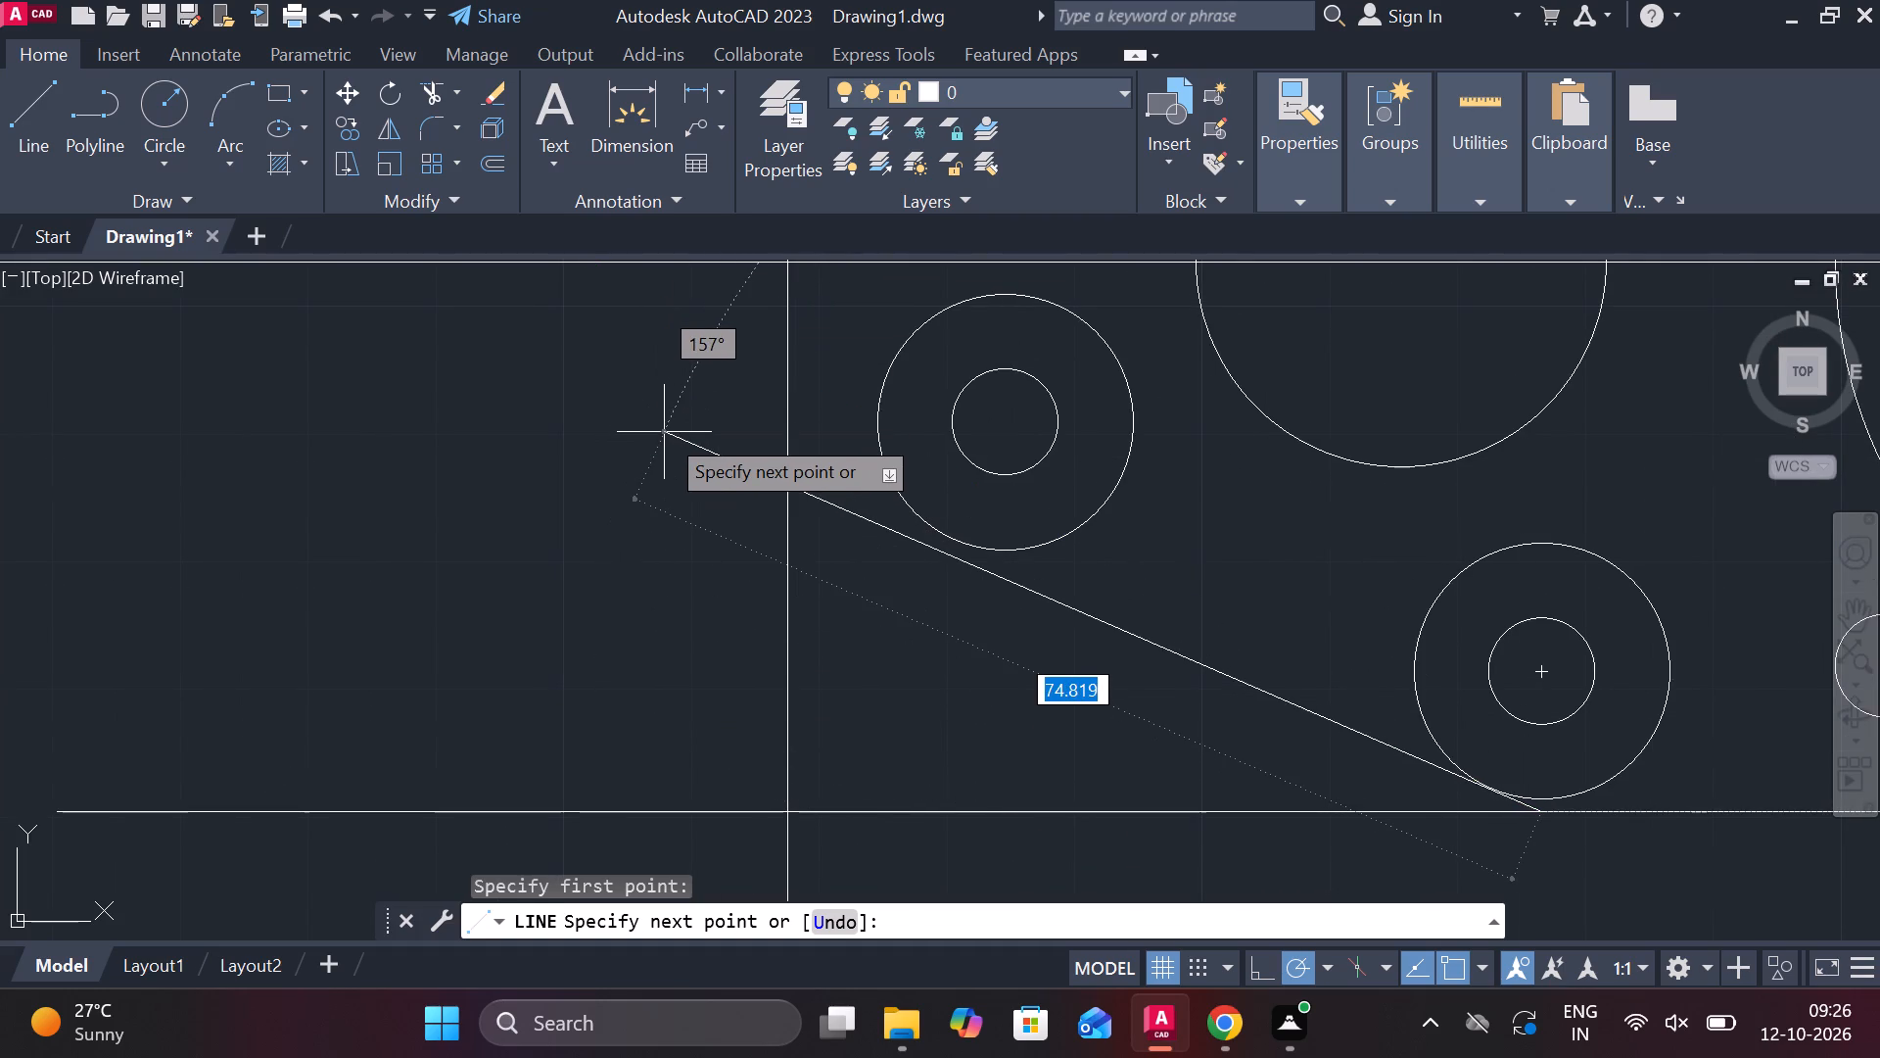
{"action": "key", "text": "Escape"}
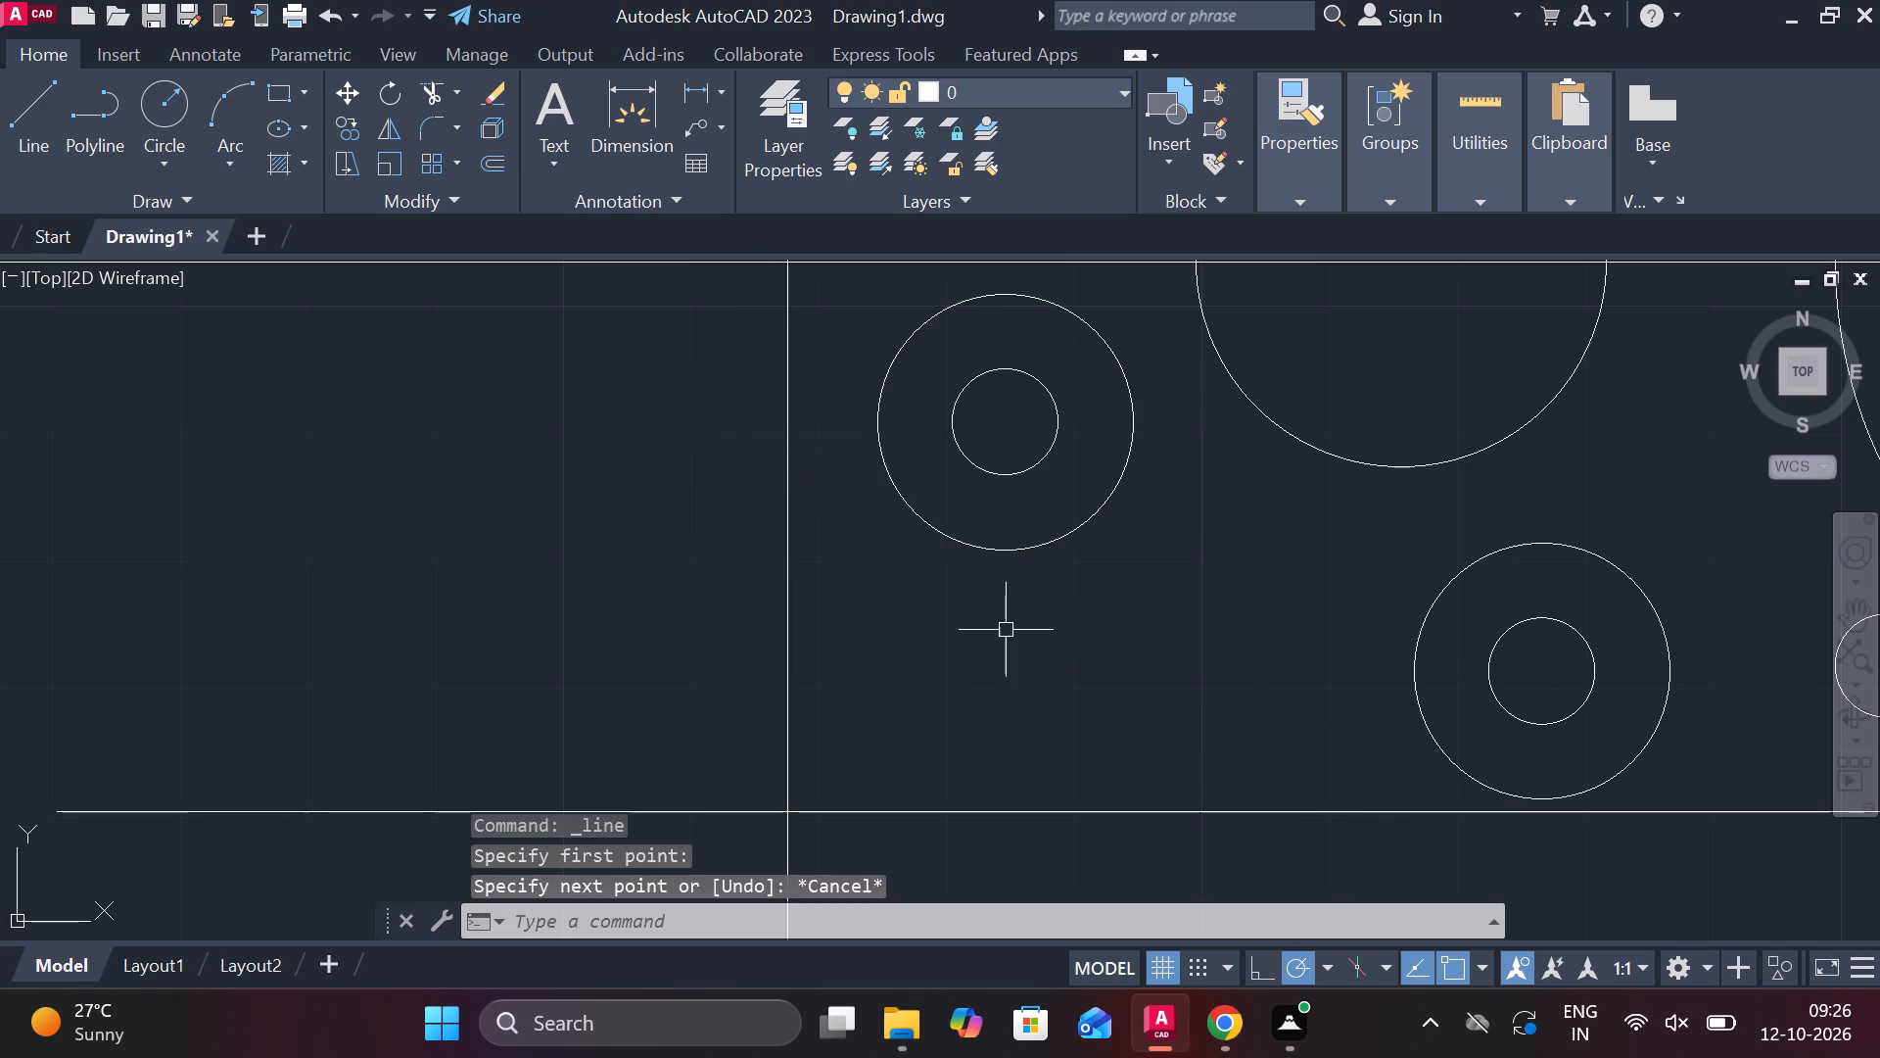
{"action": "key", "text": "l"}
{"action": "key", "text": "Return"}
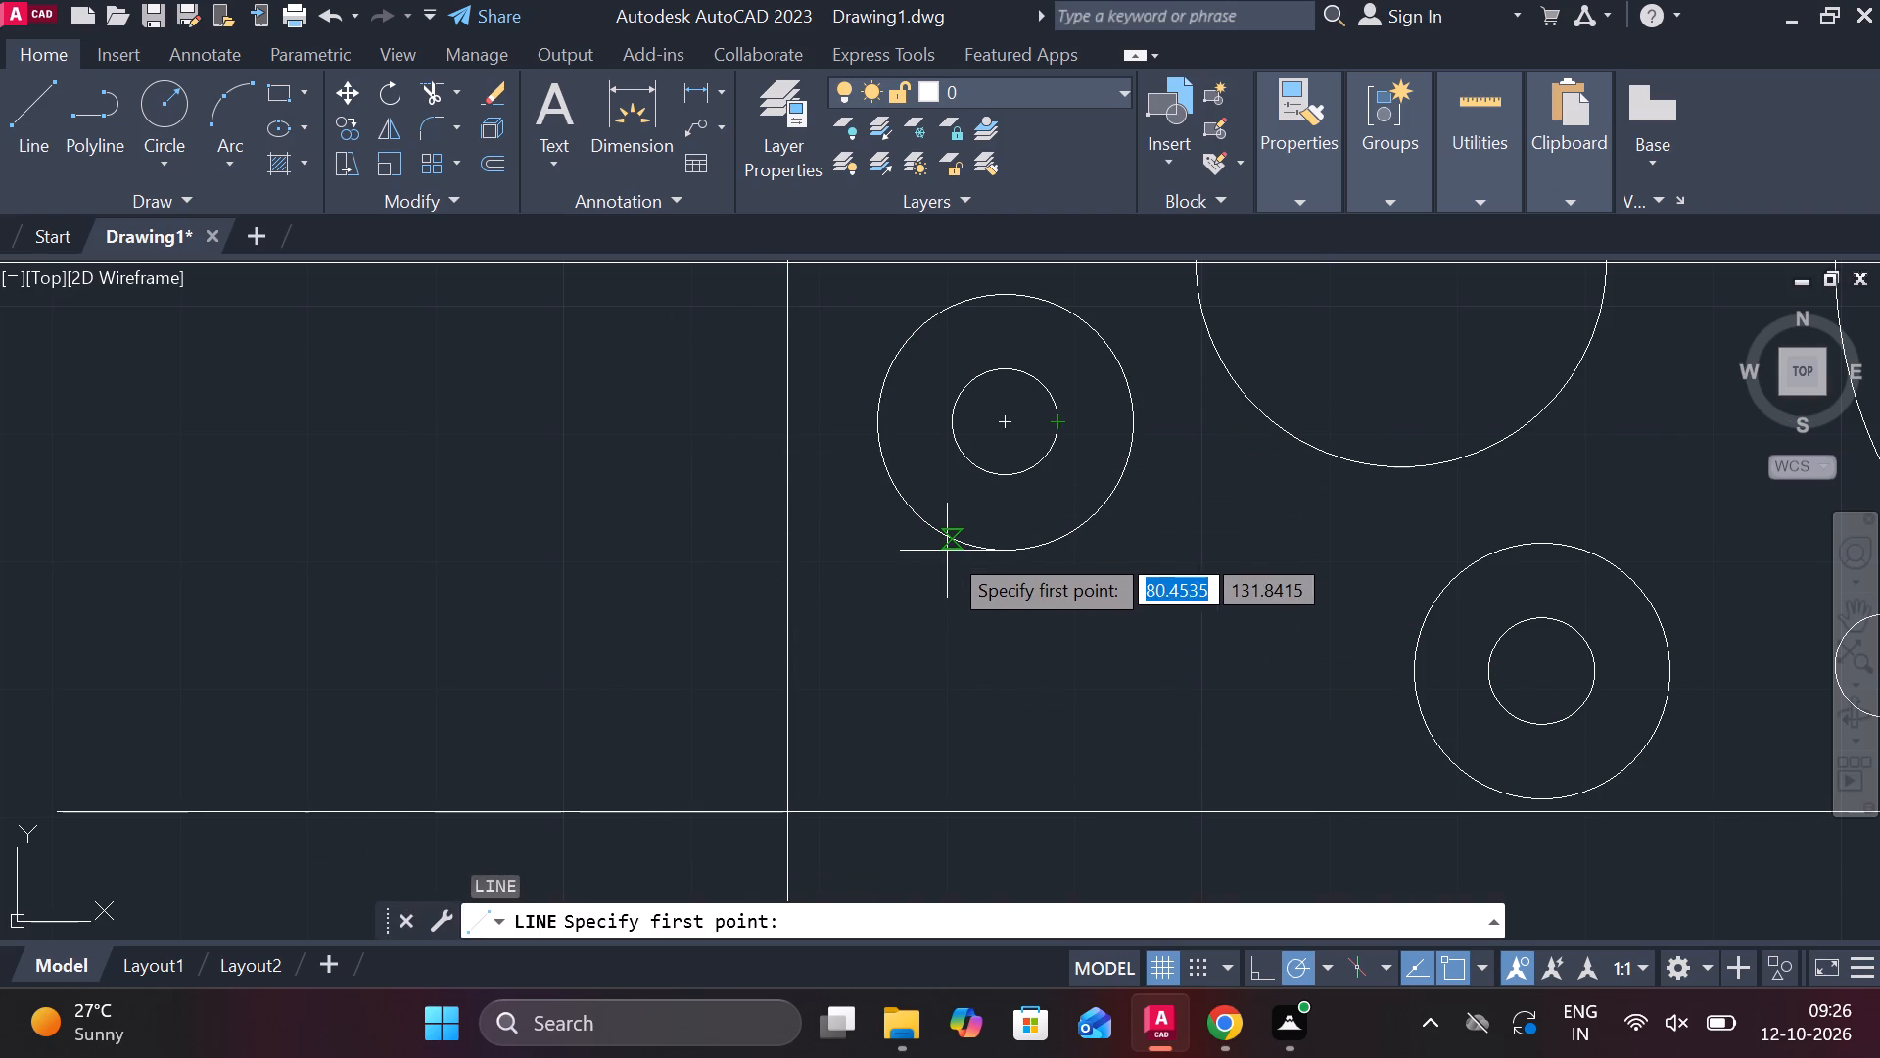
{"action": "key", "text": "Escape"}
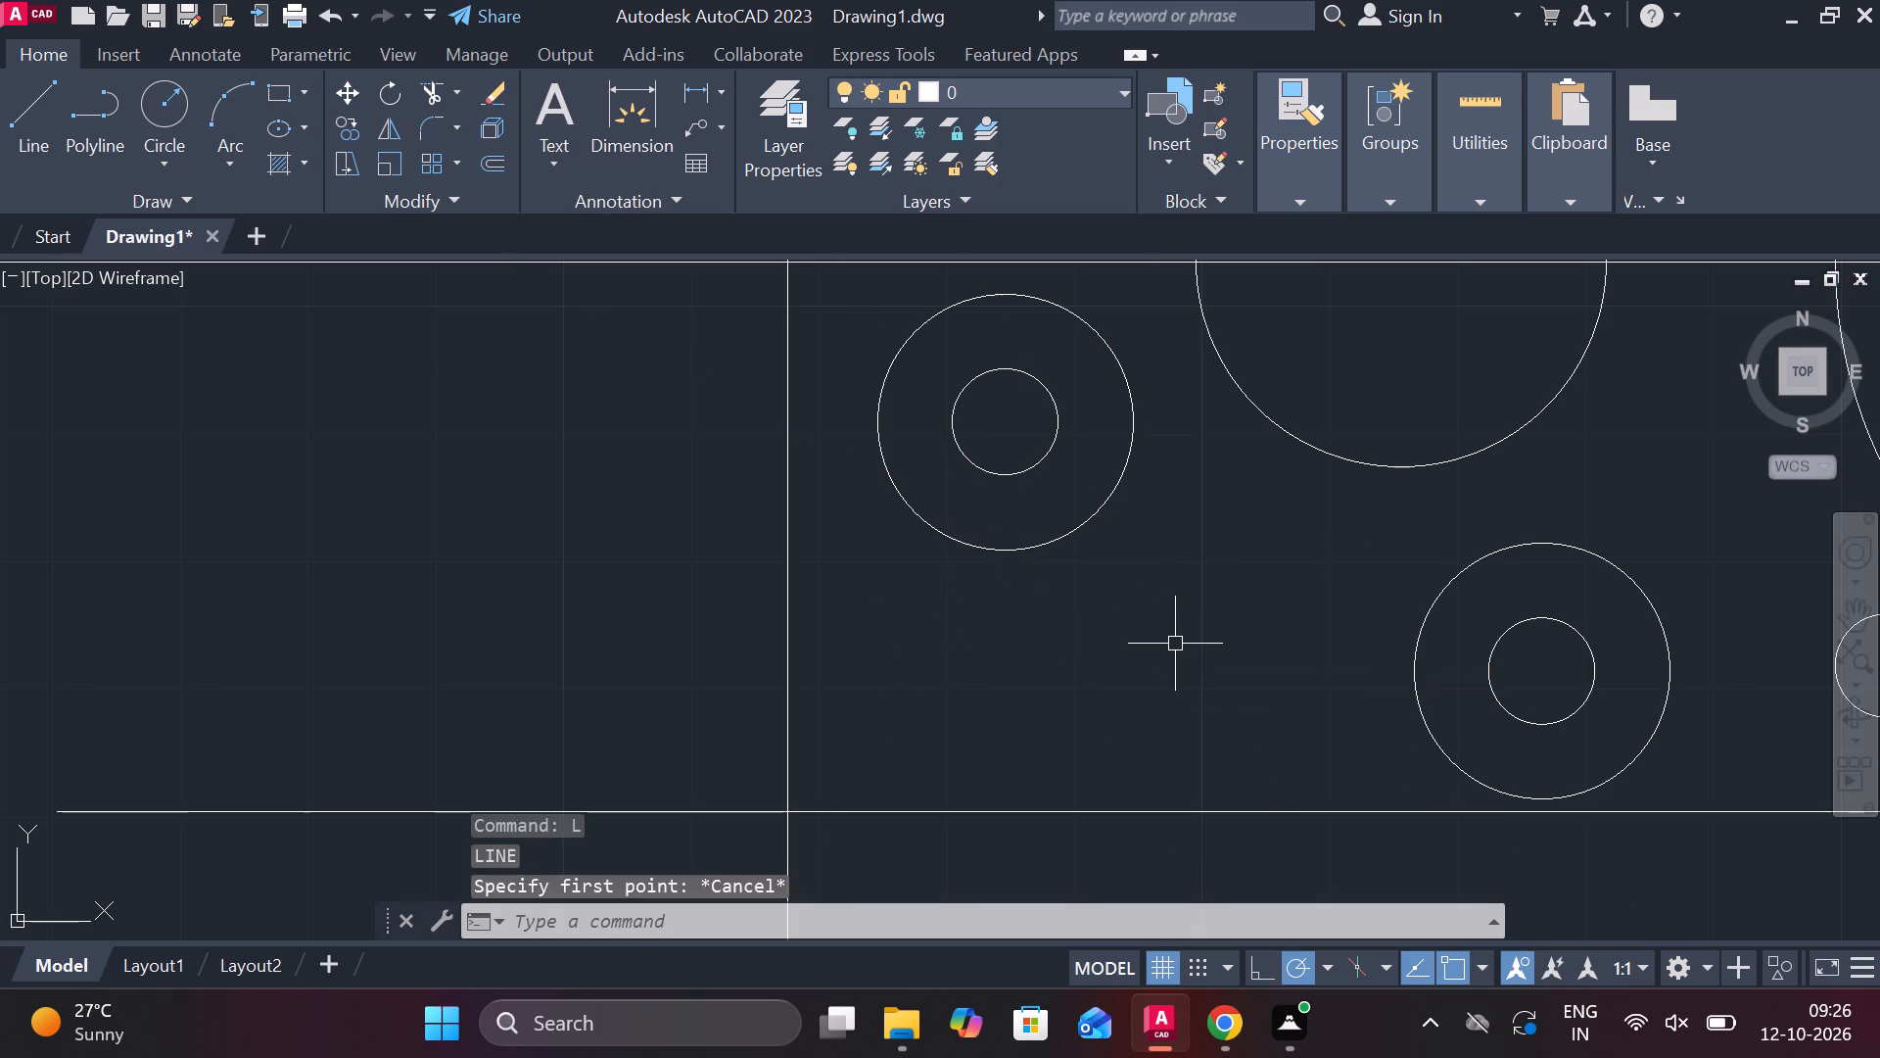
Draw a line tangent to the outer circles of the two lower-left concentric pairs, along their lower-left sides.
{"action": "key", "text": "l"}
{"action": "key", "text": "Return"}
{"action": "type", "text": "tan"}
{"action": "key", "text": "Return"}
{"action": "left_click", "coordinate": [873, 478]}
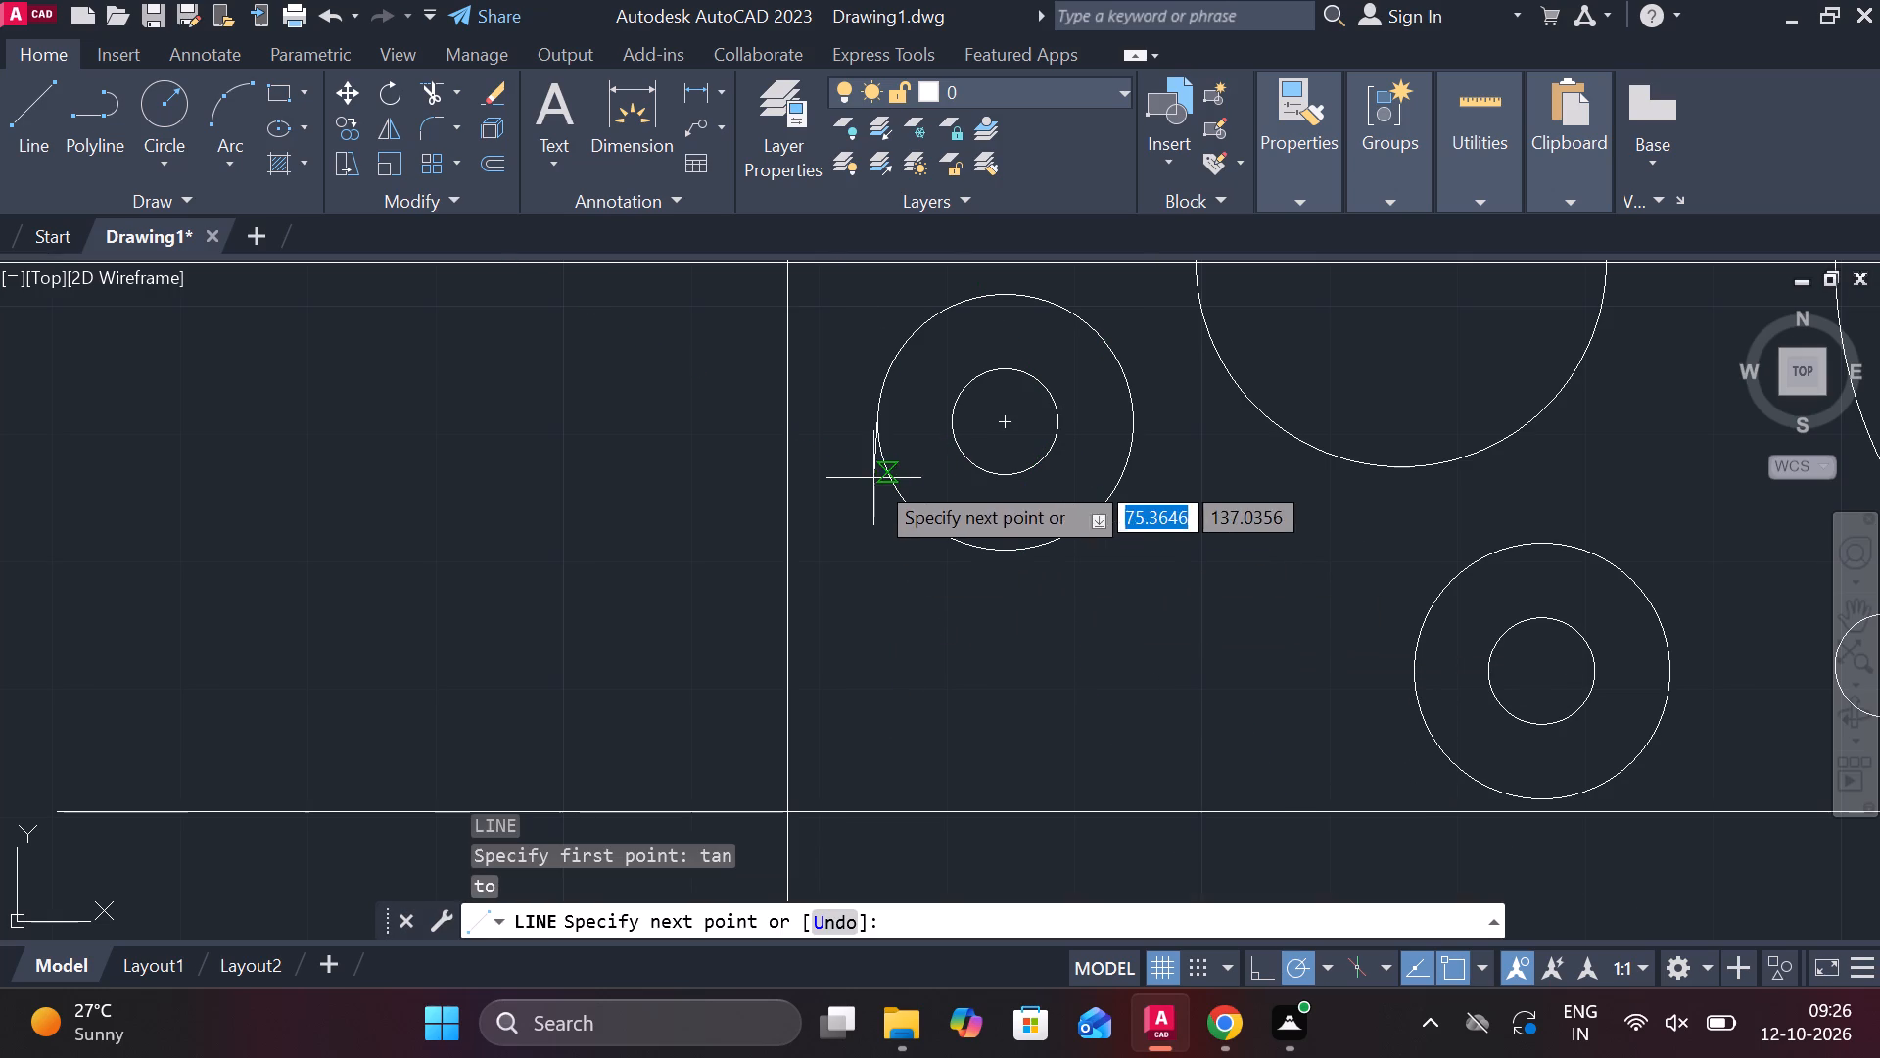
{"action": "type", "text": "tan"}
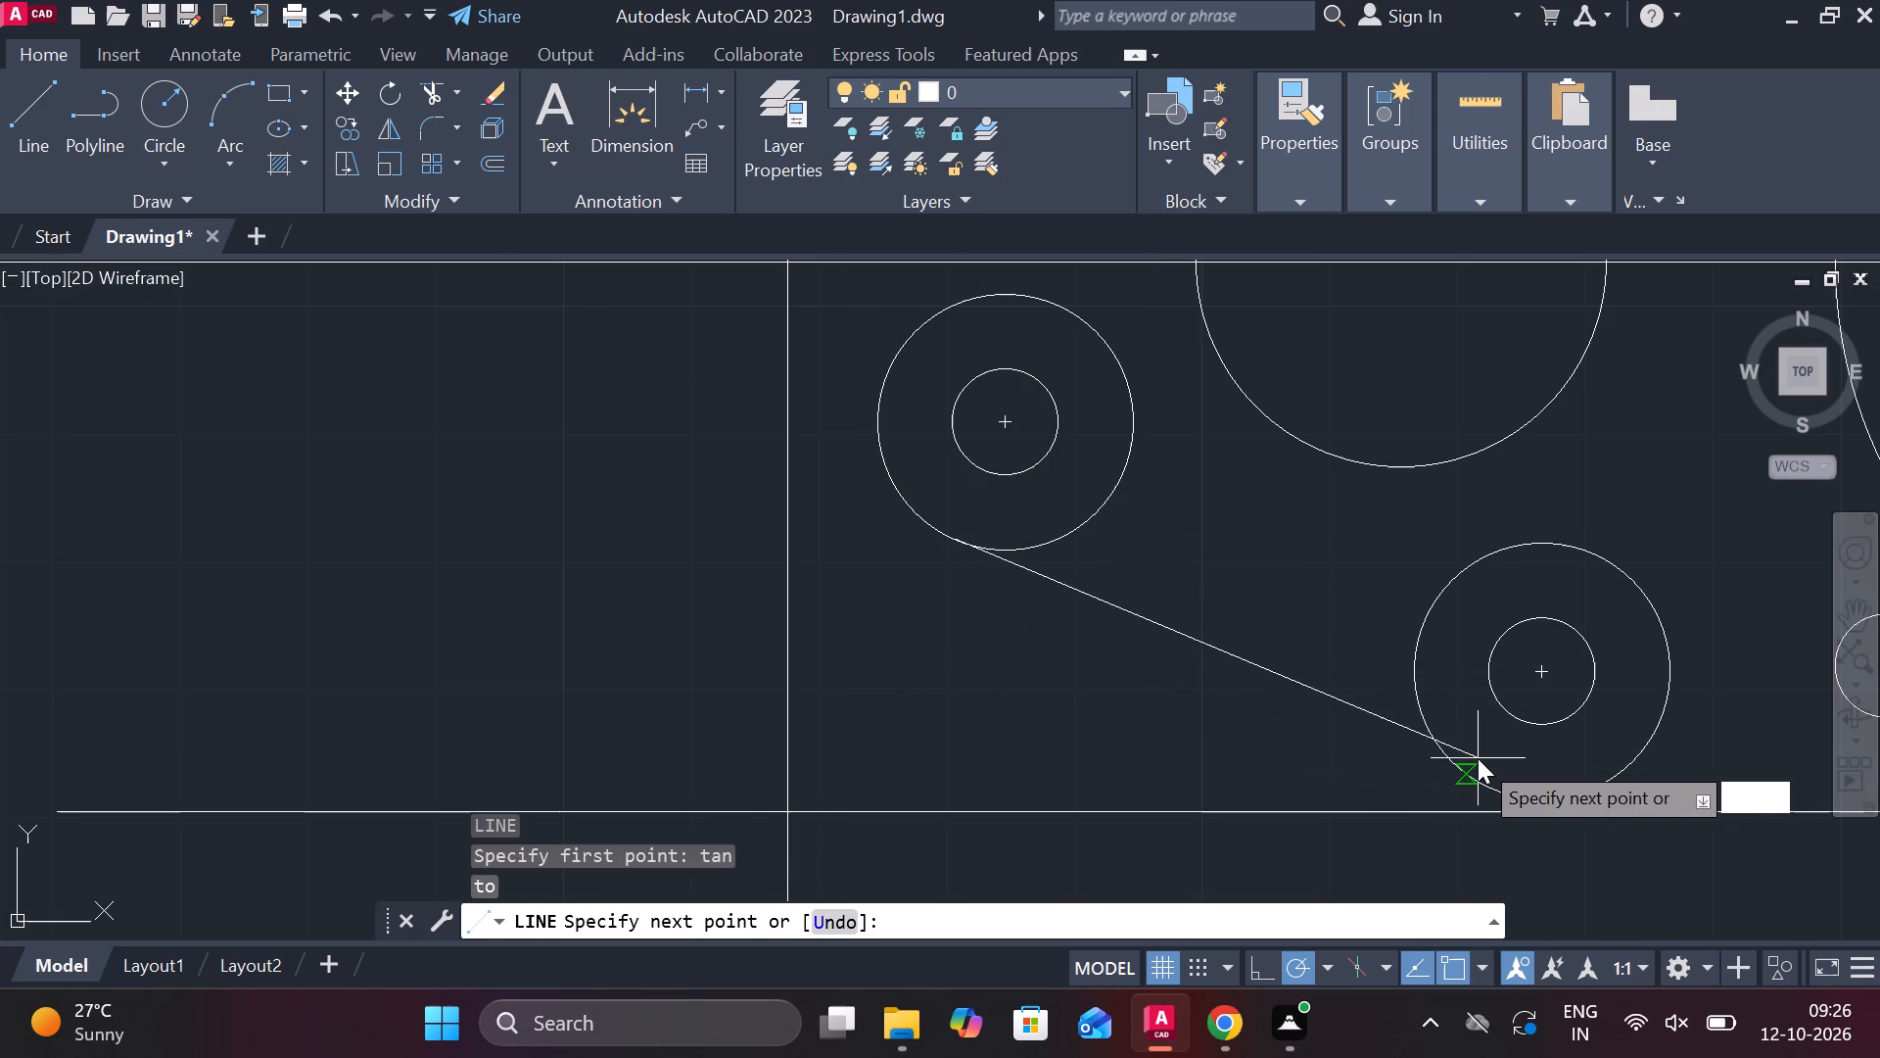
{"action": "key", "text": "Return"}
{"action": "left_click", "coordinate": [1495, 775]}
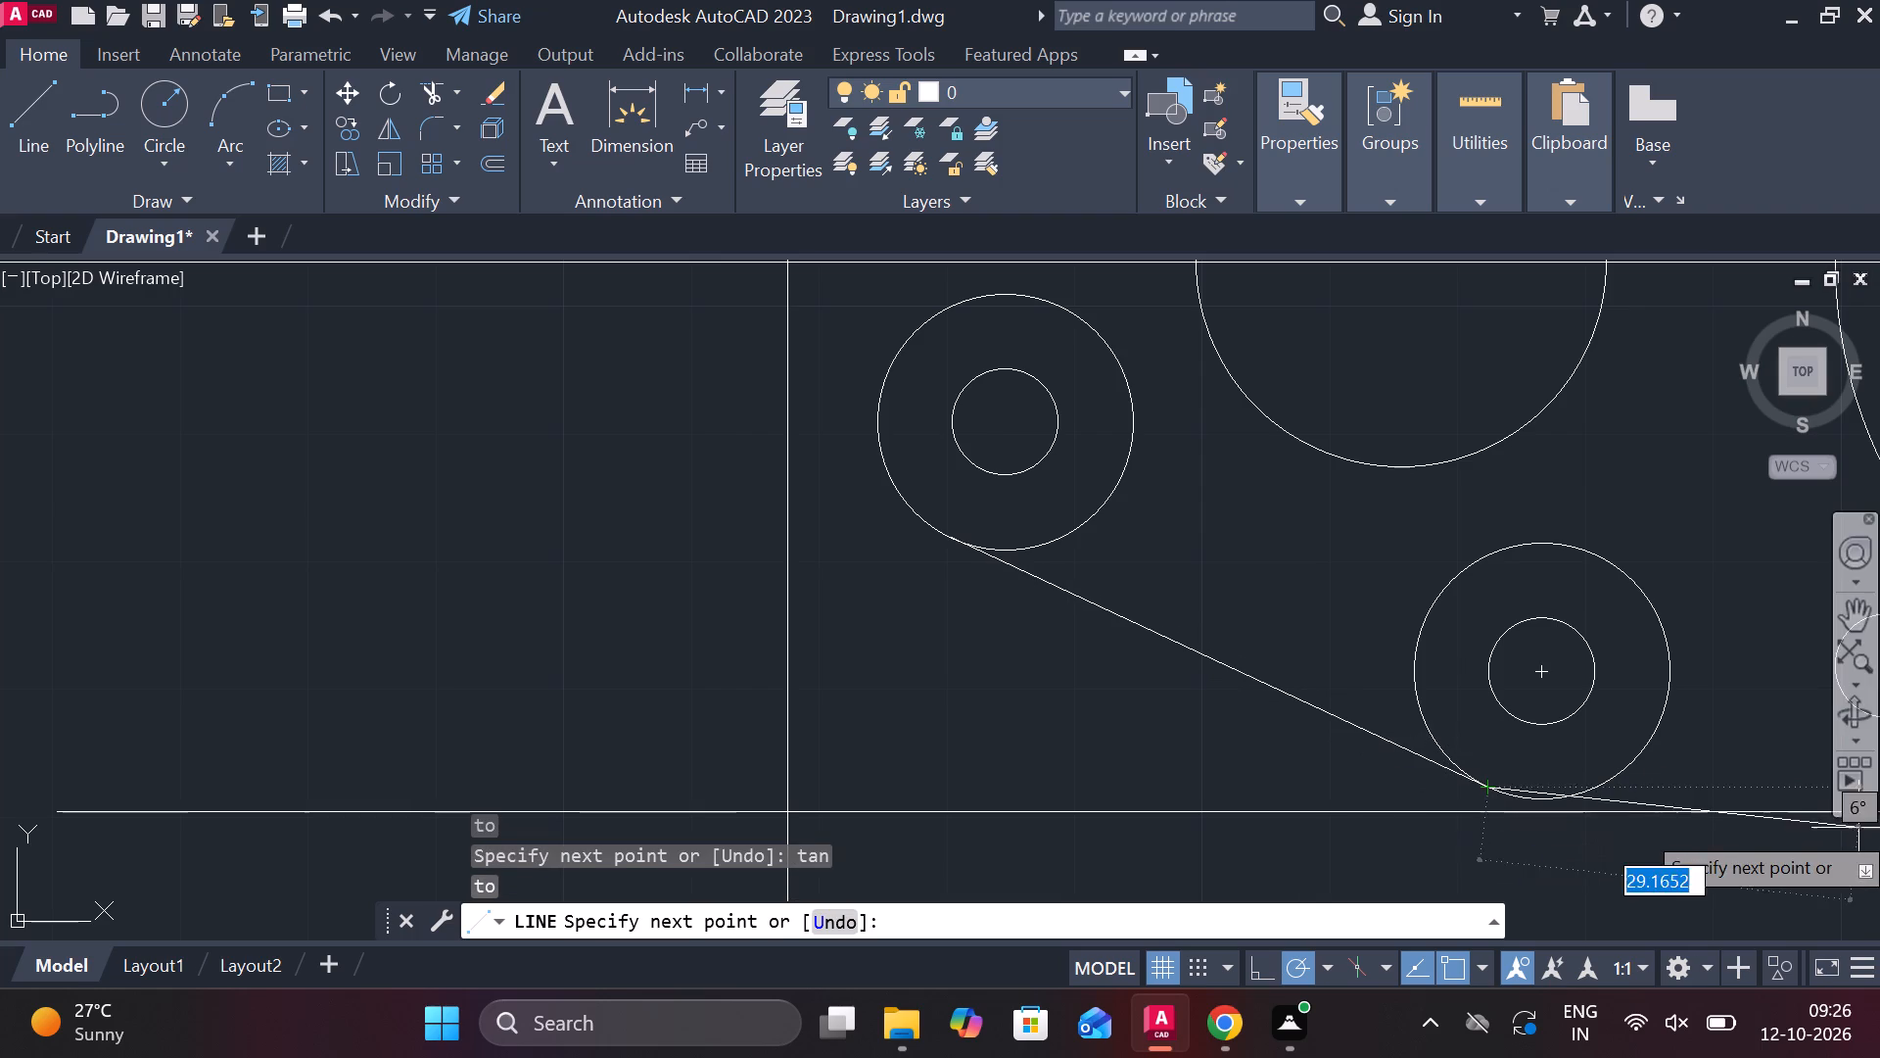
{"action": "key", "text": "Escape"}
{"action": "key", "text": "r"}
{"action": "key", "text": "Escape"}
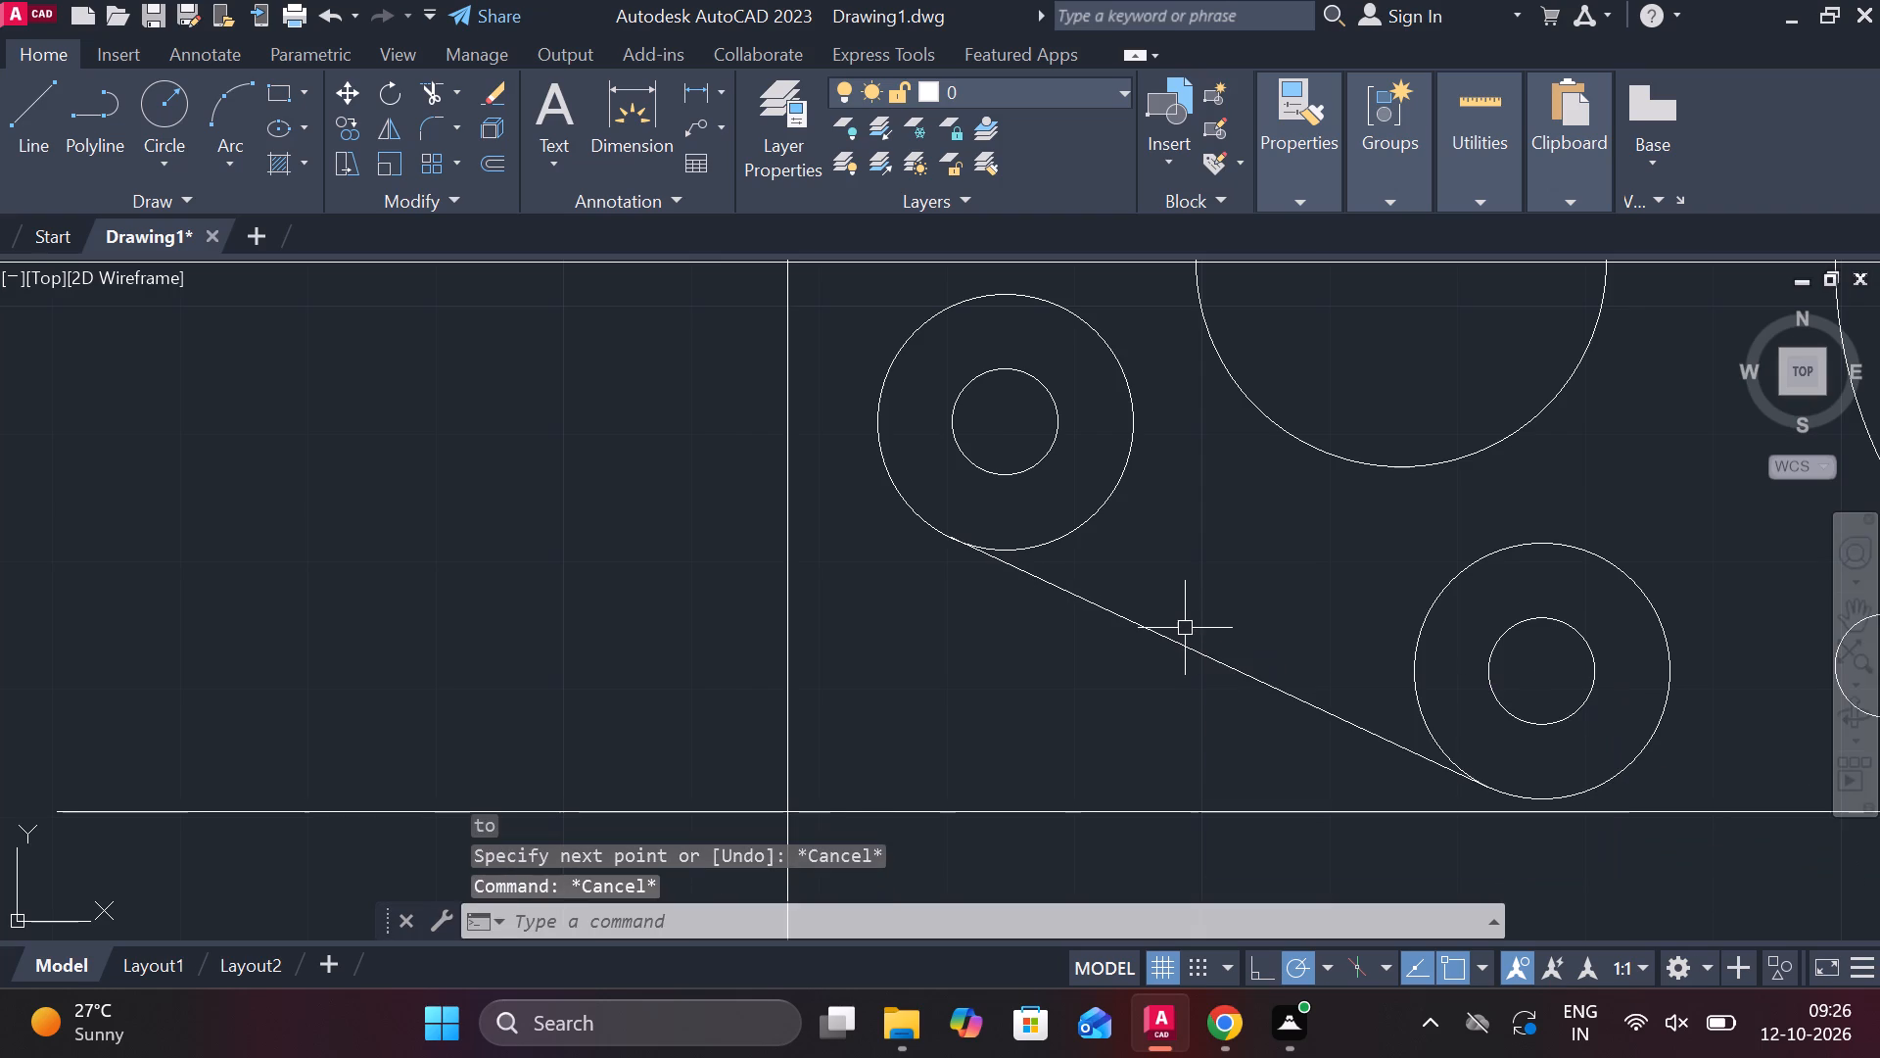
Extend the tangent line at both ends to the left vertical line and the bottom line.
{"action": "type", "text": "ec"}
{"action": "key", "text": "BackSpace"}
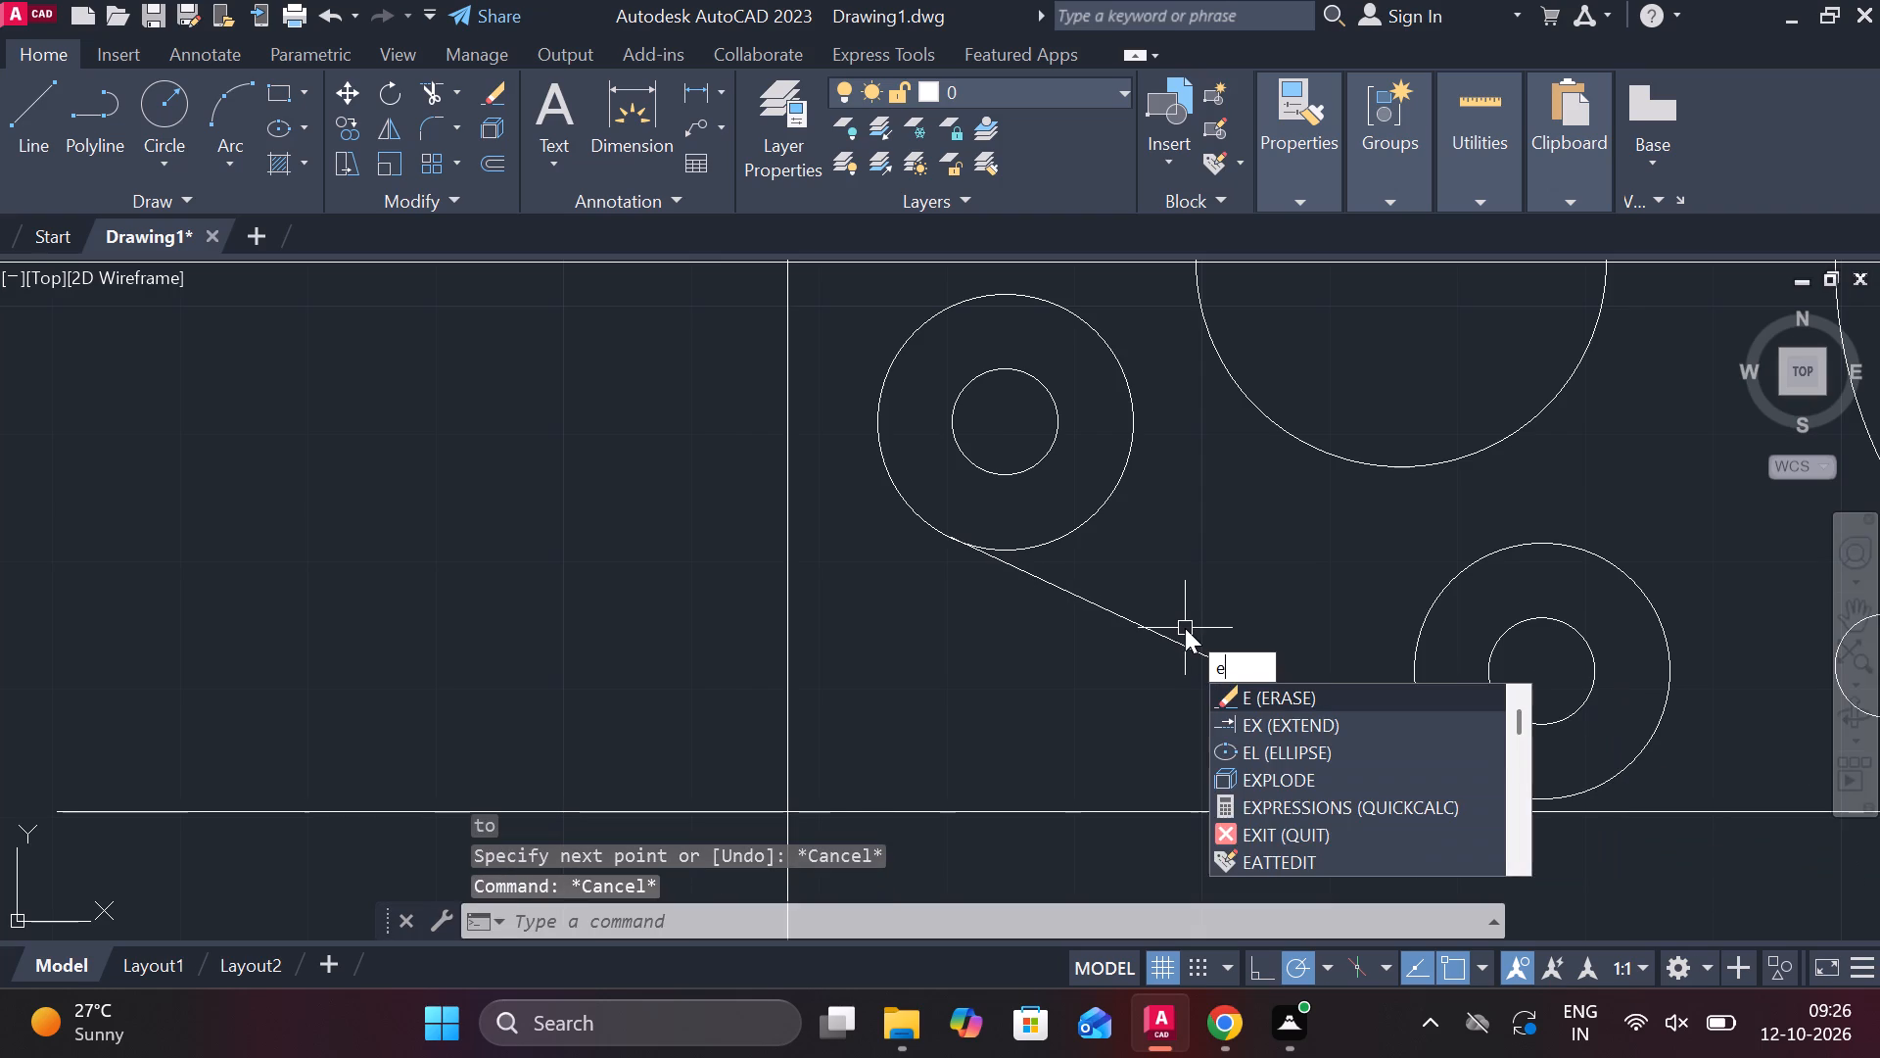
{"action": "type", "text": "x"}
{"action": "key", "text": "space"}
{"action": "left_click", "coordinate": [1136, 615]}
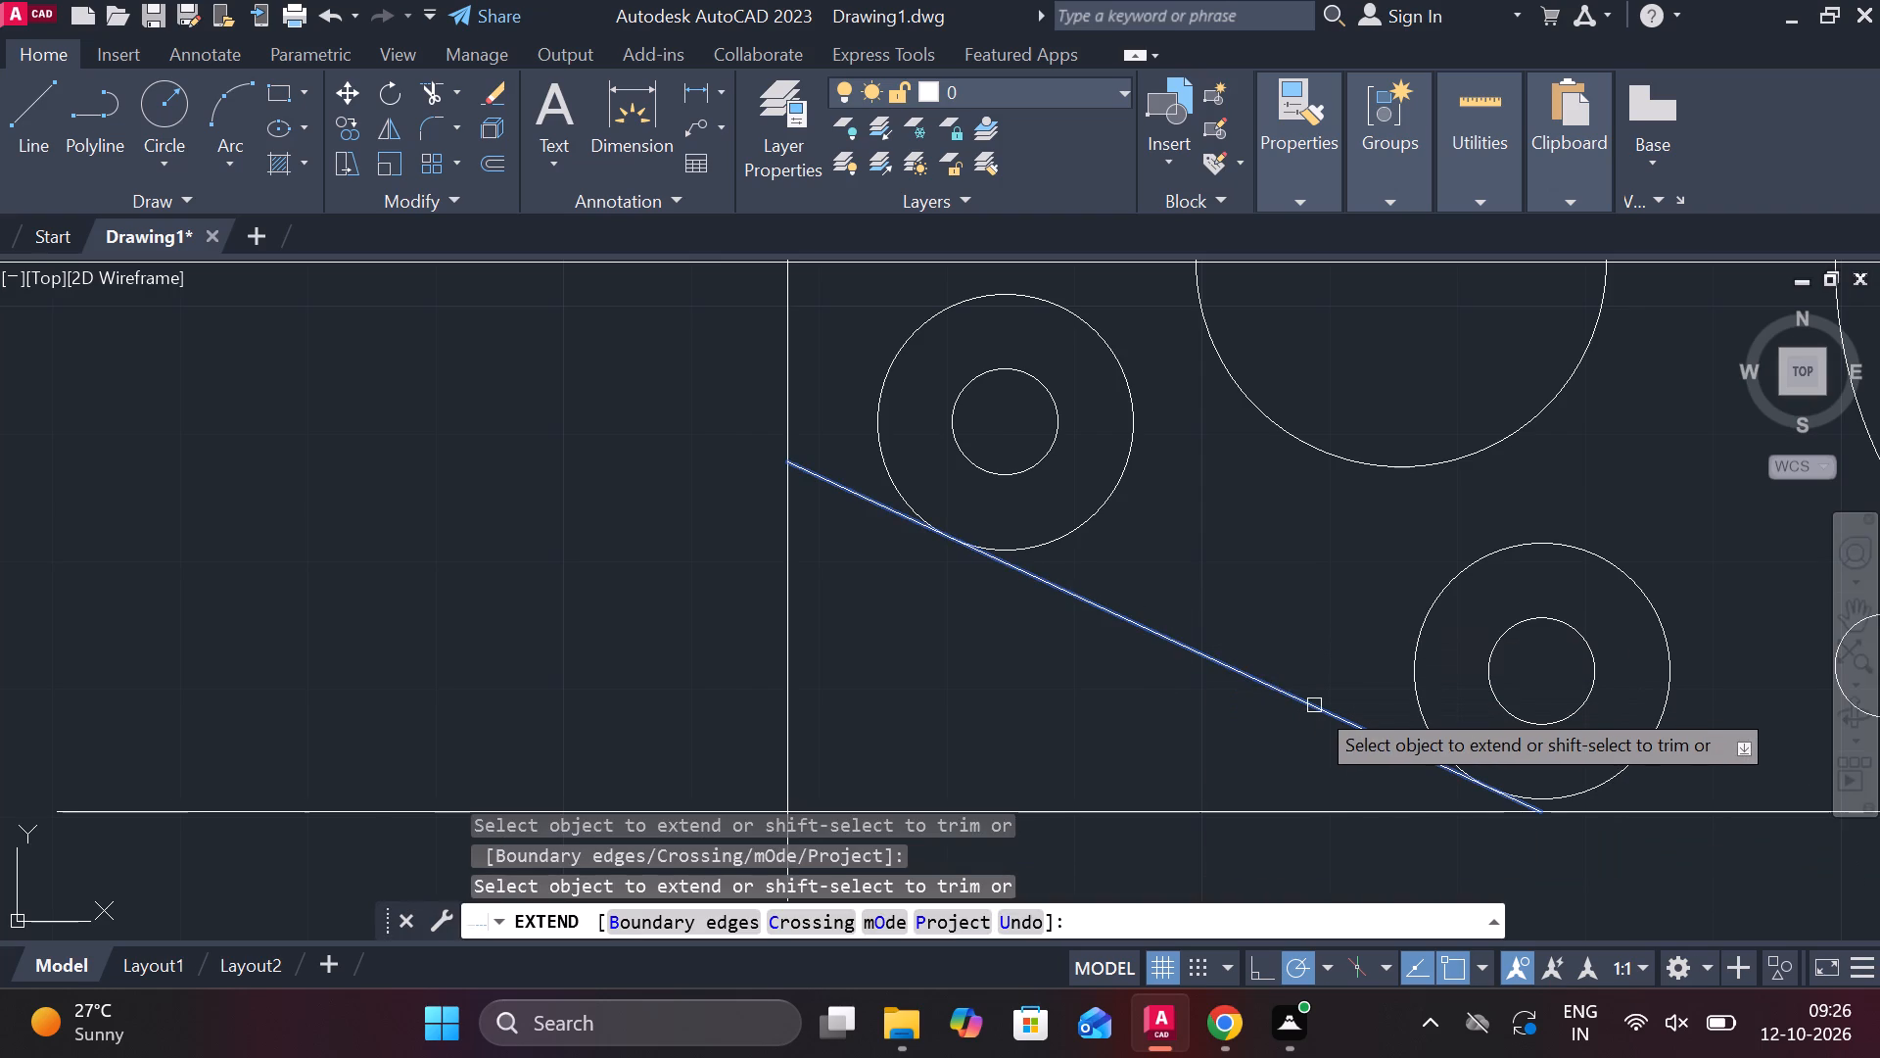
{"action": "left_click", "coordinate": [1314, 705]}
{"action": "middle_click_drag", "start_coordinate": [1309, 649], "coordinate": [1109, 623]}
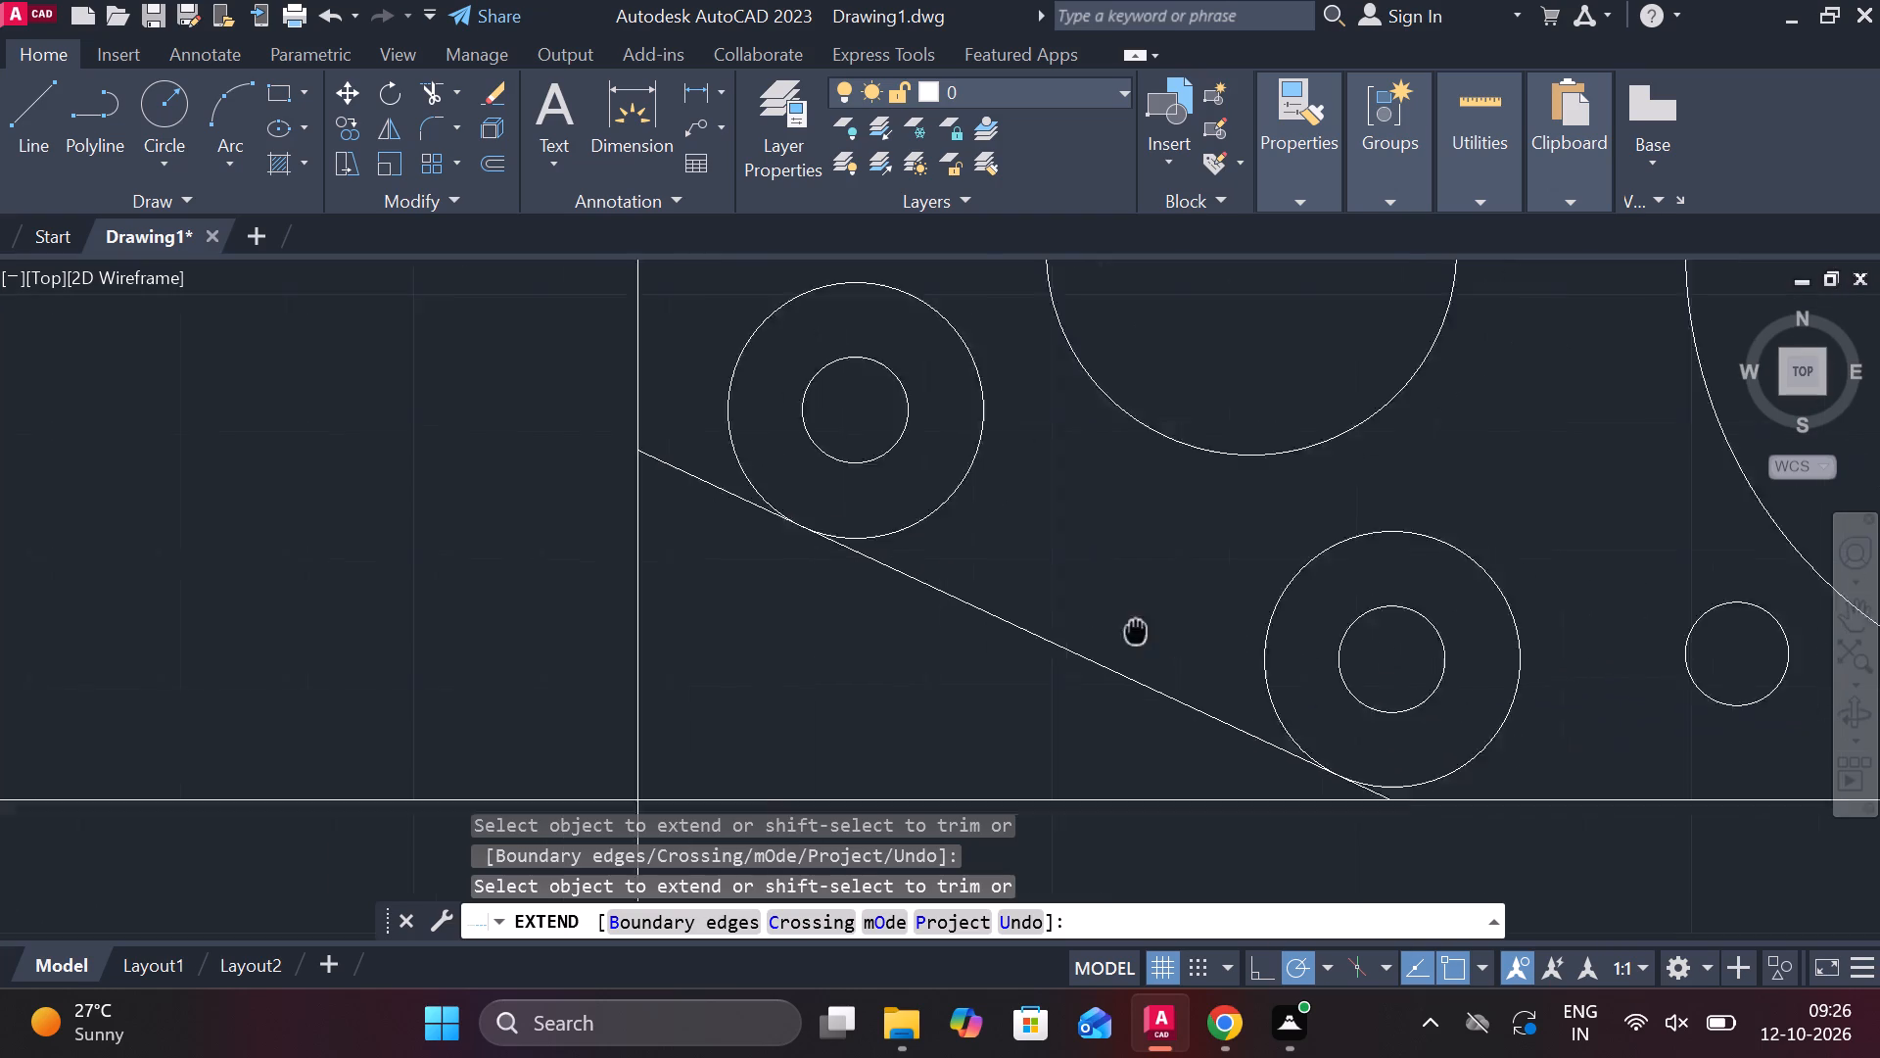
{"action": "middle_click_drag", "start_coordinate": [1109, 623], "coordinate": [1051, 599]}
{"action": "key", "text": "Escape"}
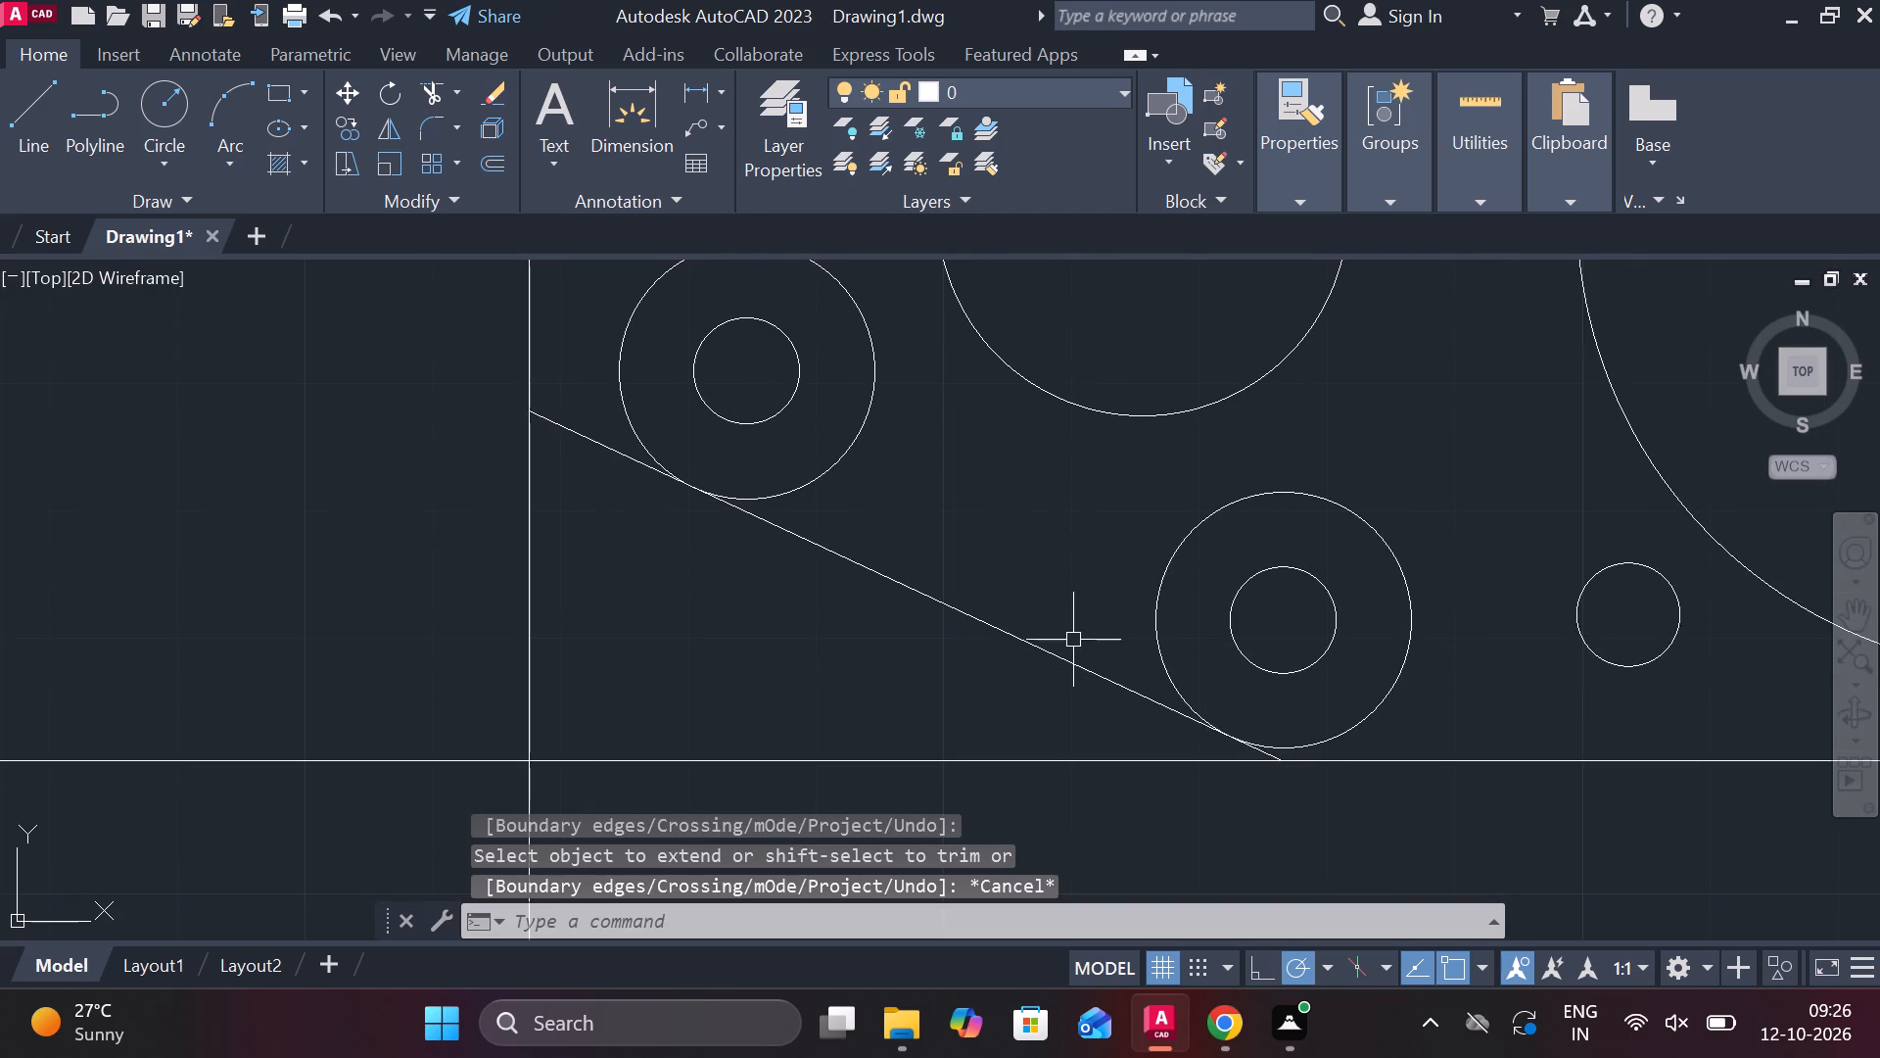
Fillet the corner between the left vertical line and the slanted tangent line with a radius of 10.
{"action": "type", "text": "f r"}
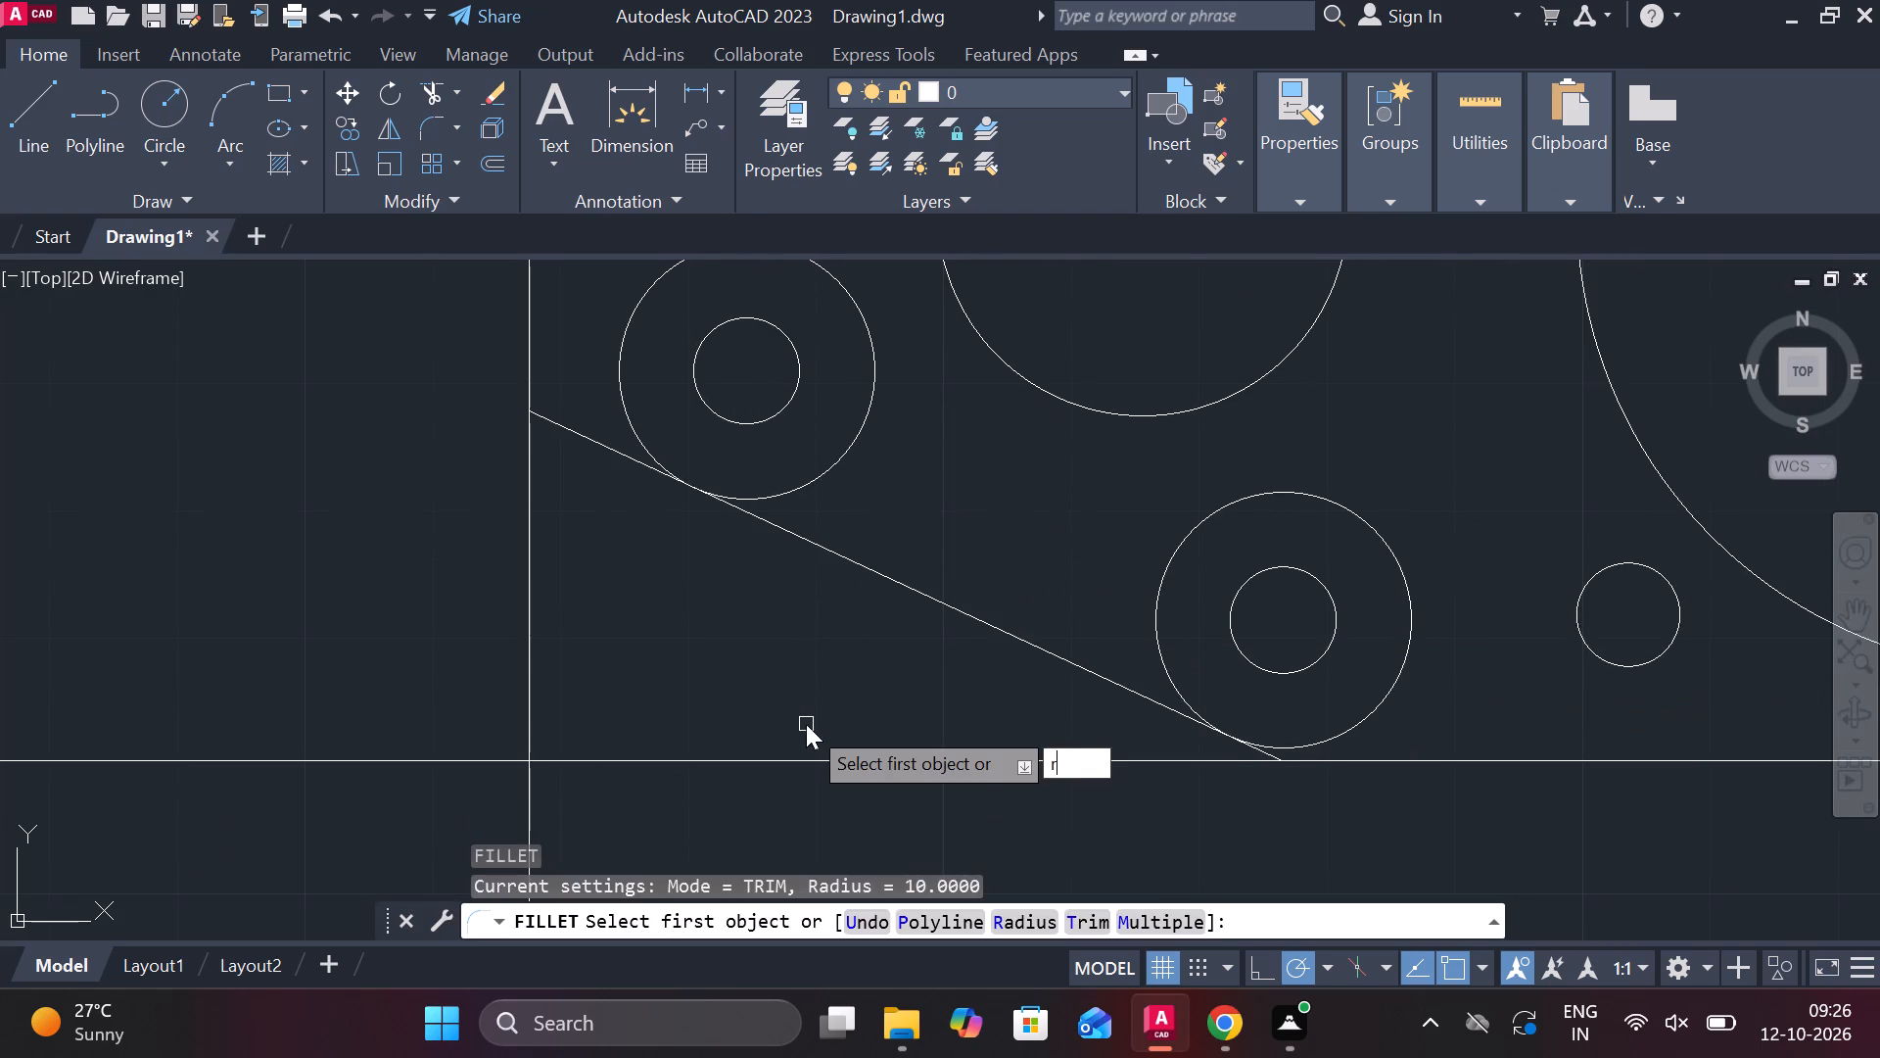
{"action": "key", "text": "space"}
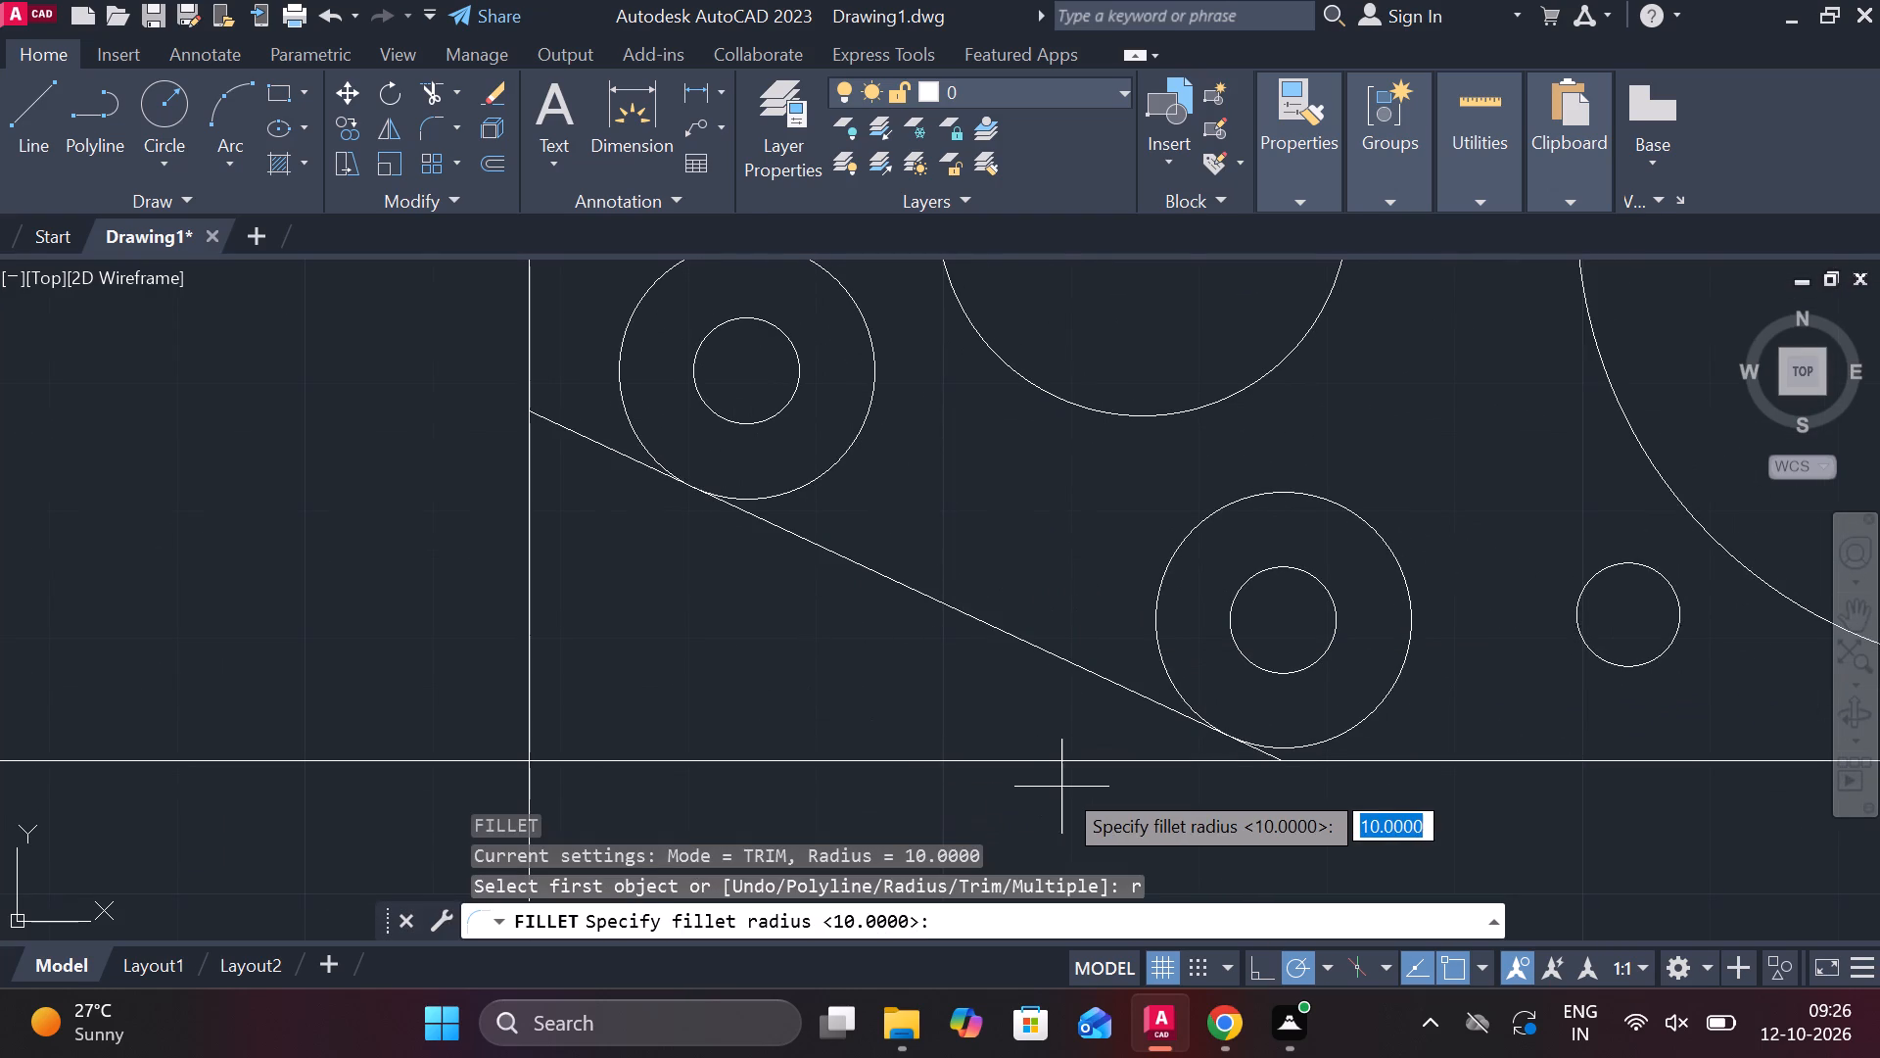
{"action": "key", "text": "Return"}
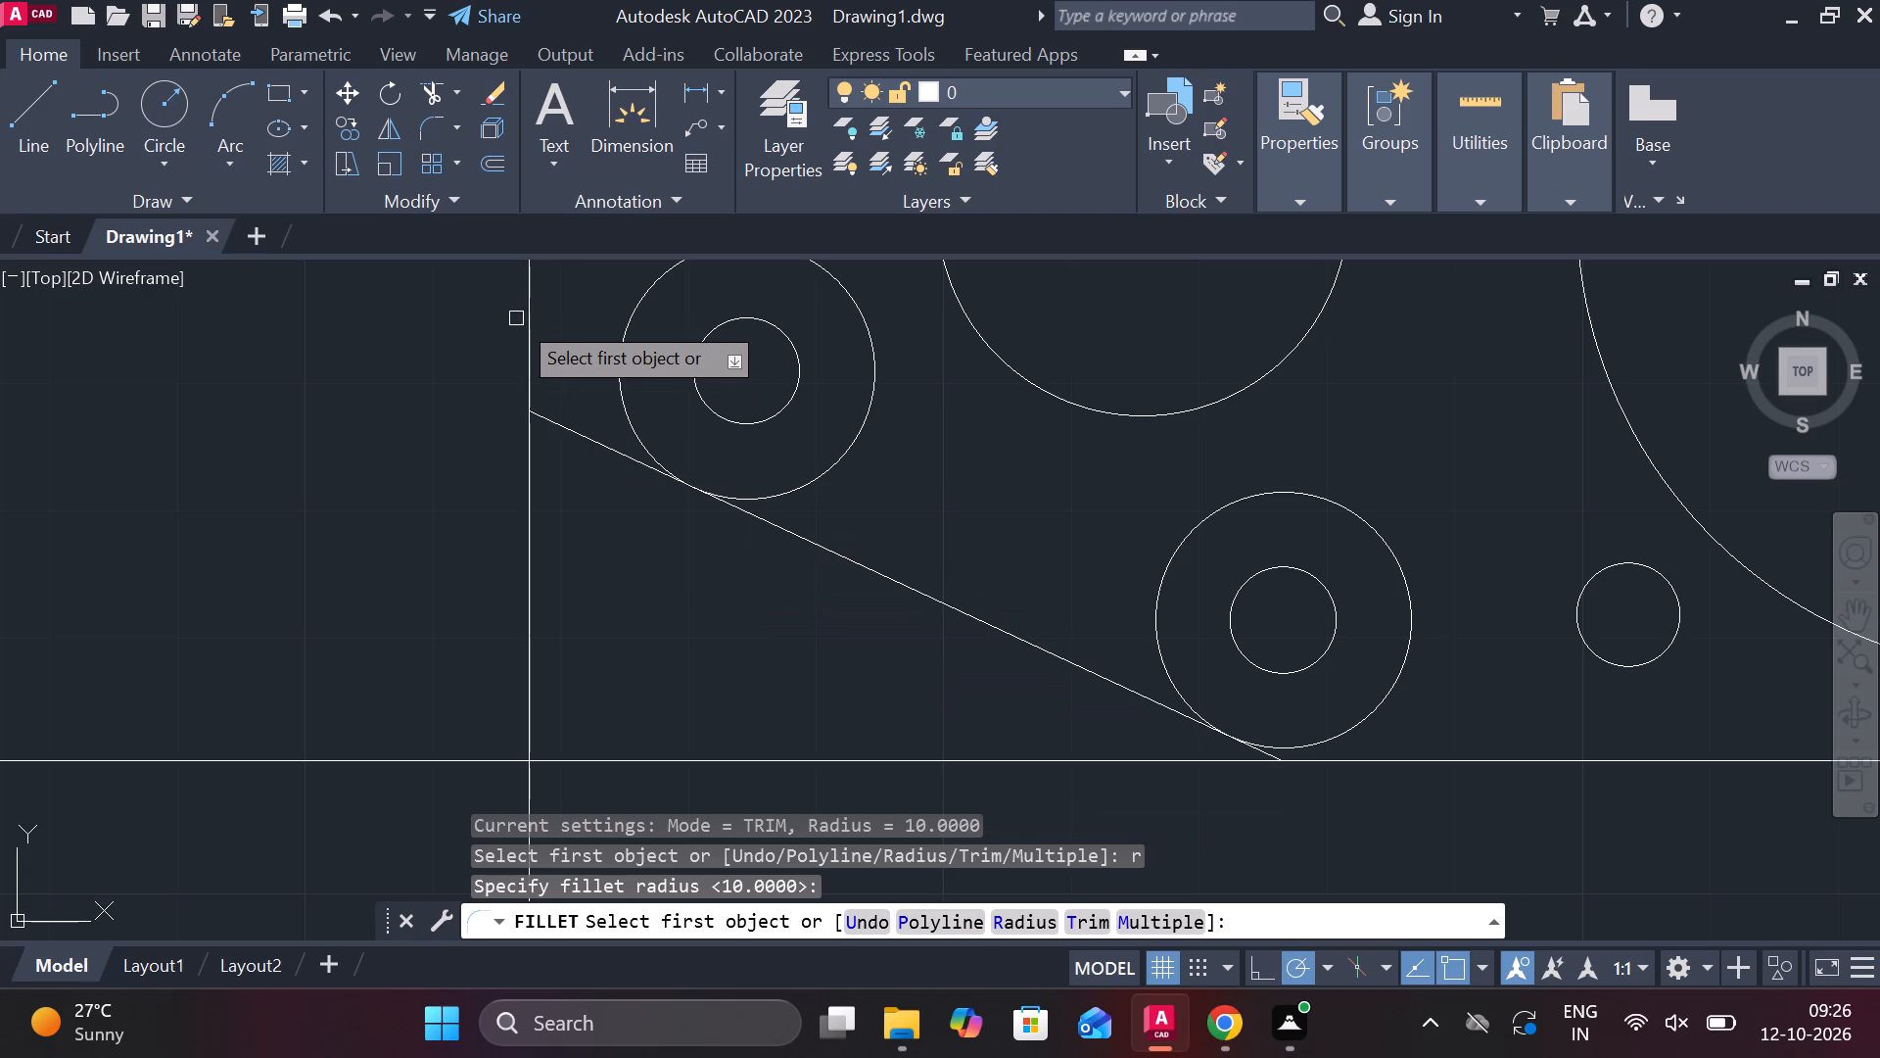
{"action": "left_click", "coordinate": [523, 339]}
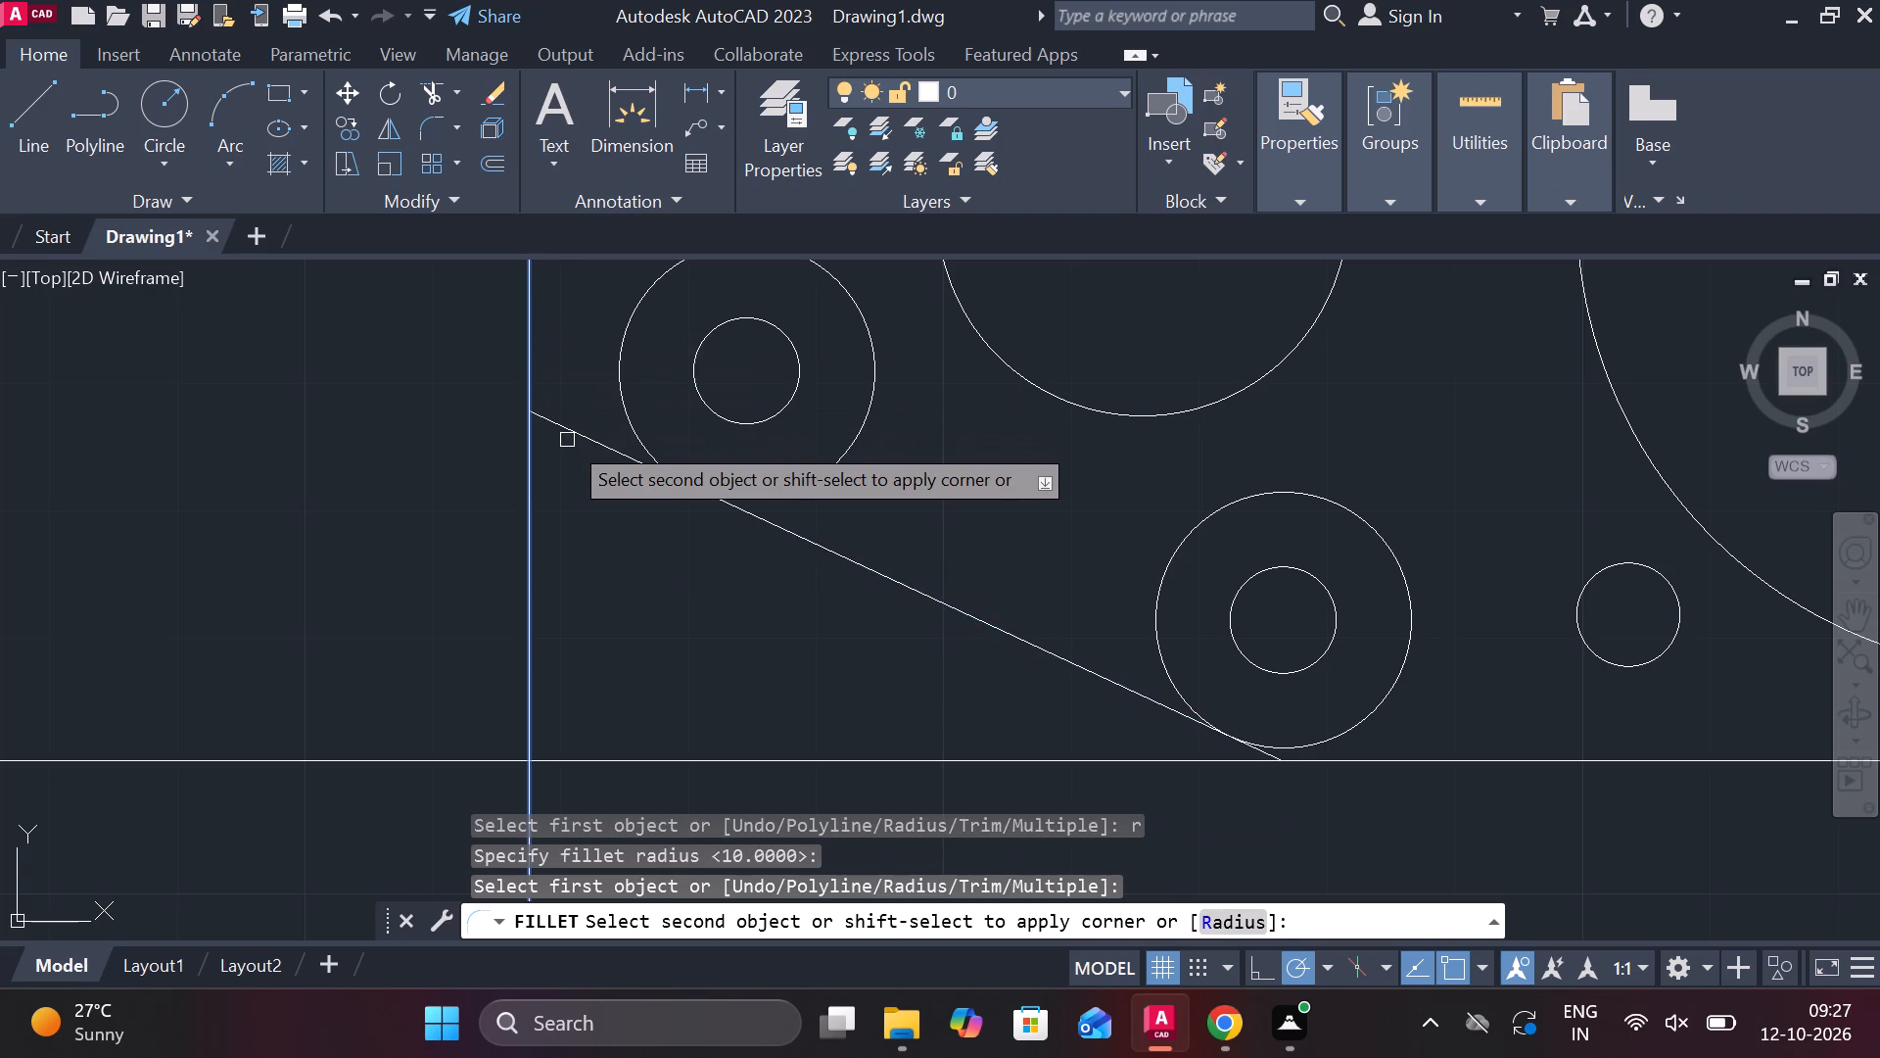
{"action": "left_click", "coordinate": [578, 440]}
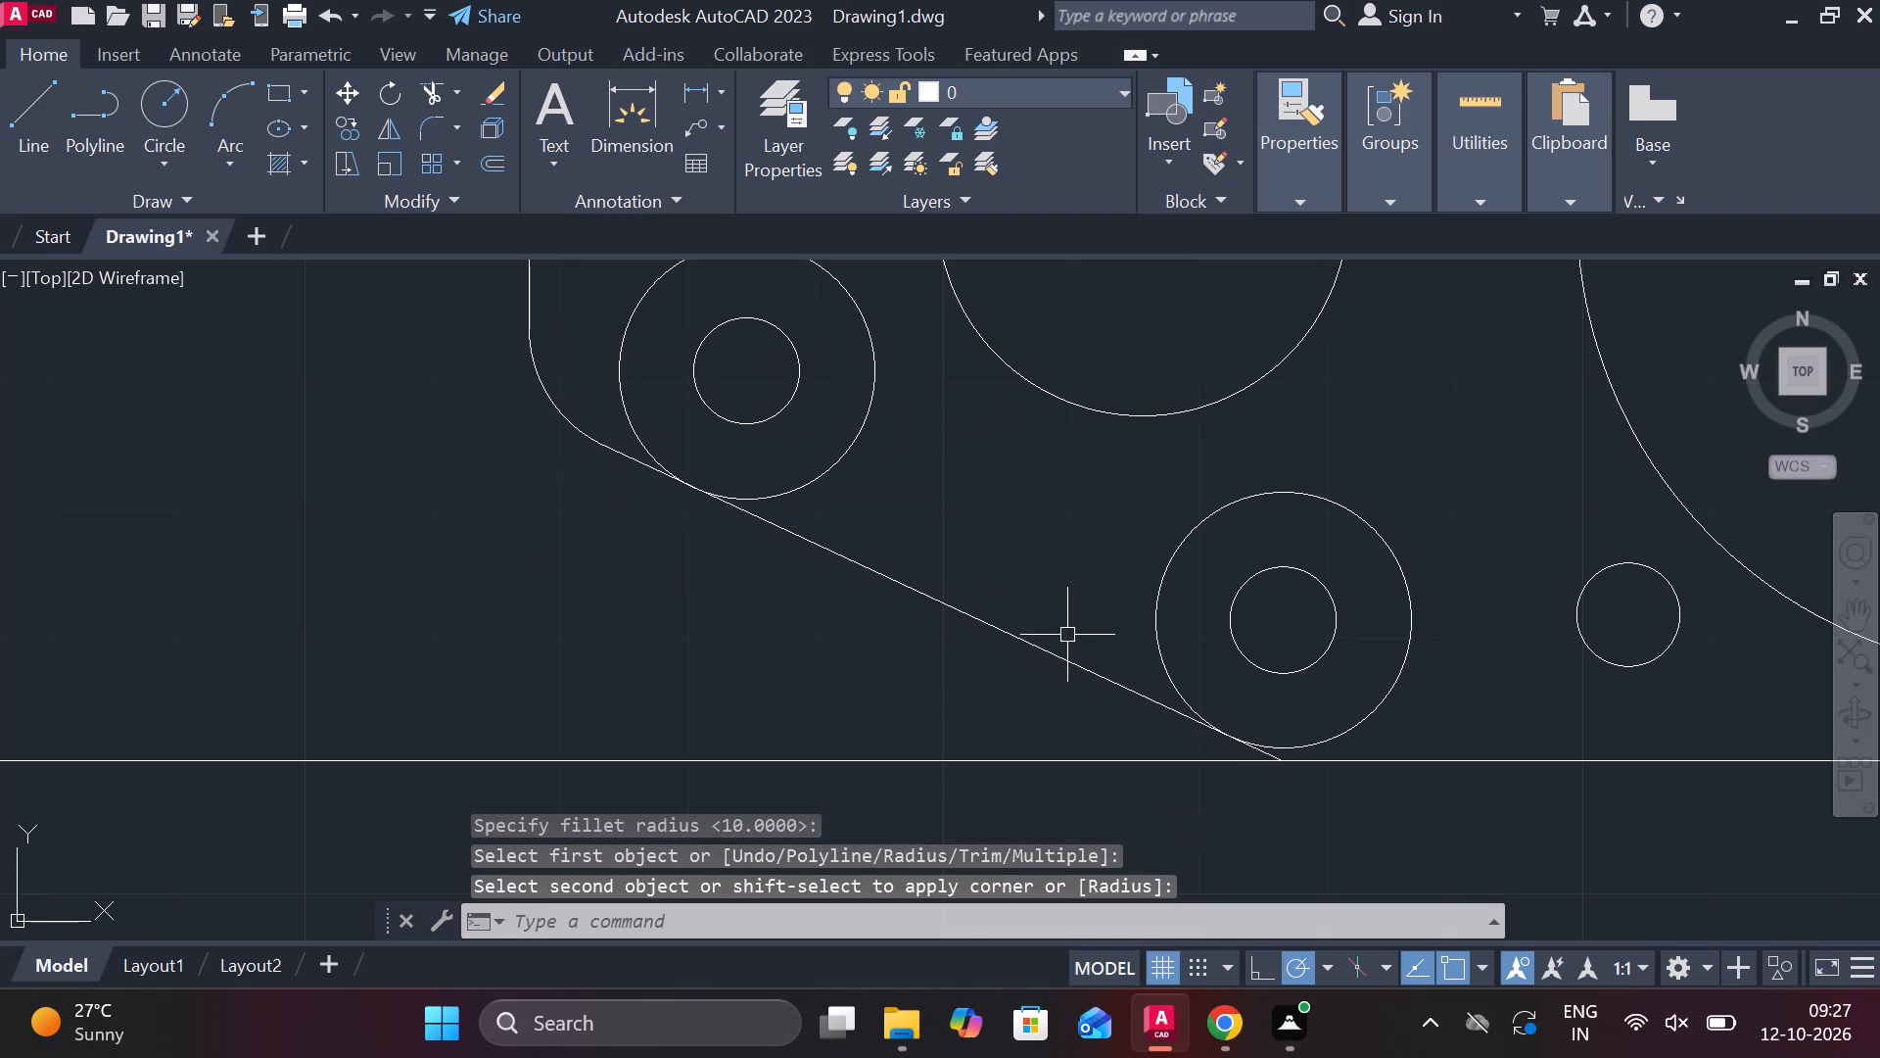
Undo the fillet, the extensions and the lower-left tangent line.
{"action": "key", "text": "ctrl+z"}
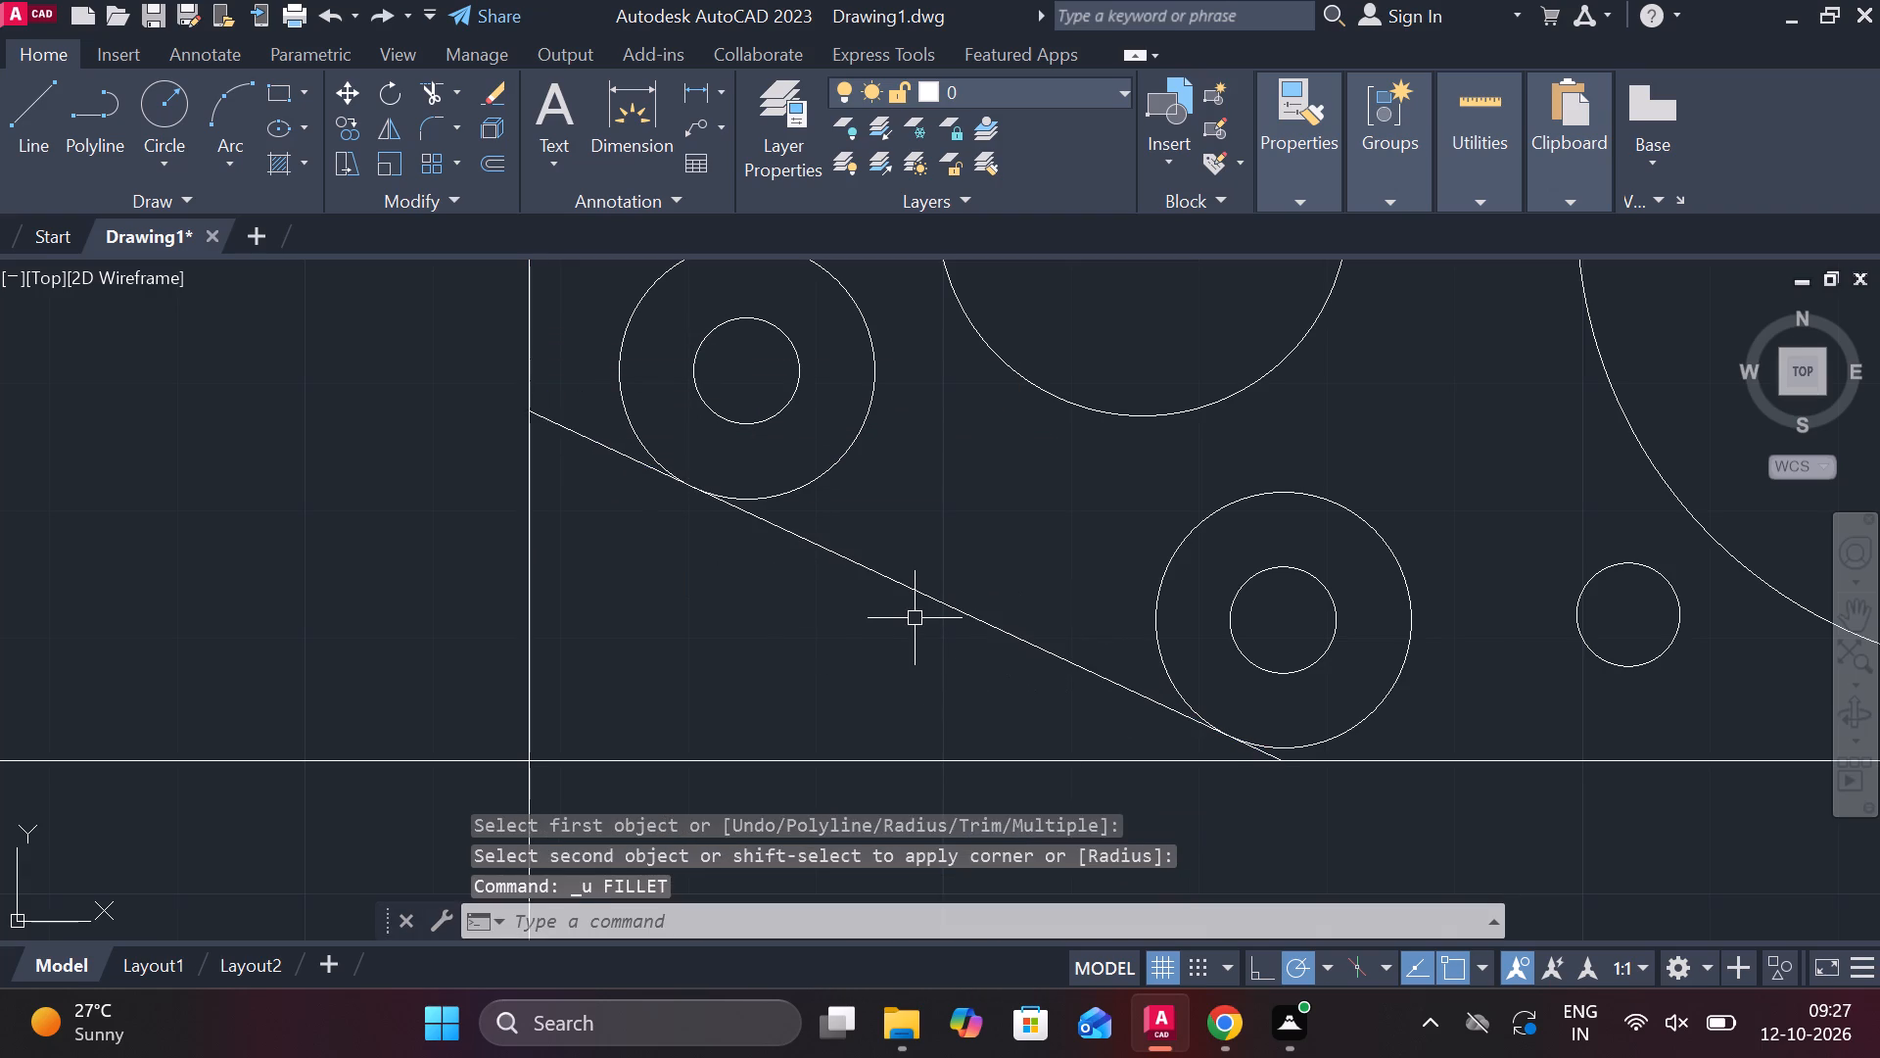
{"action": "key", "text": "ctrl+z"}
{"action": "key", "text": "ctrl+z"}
Draw a line about 46.3 long joining the centres of the two lower-left concentric circle pairs.
{"action": "key", "text": "l"}
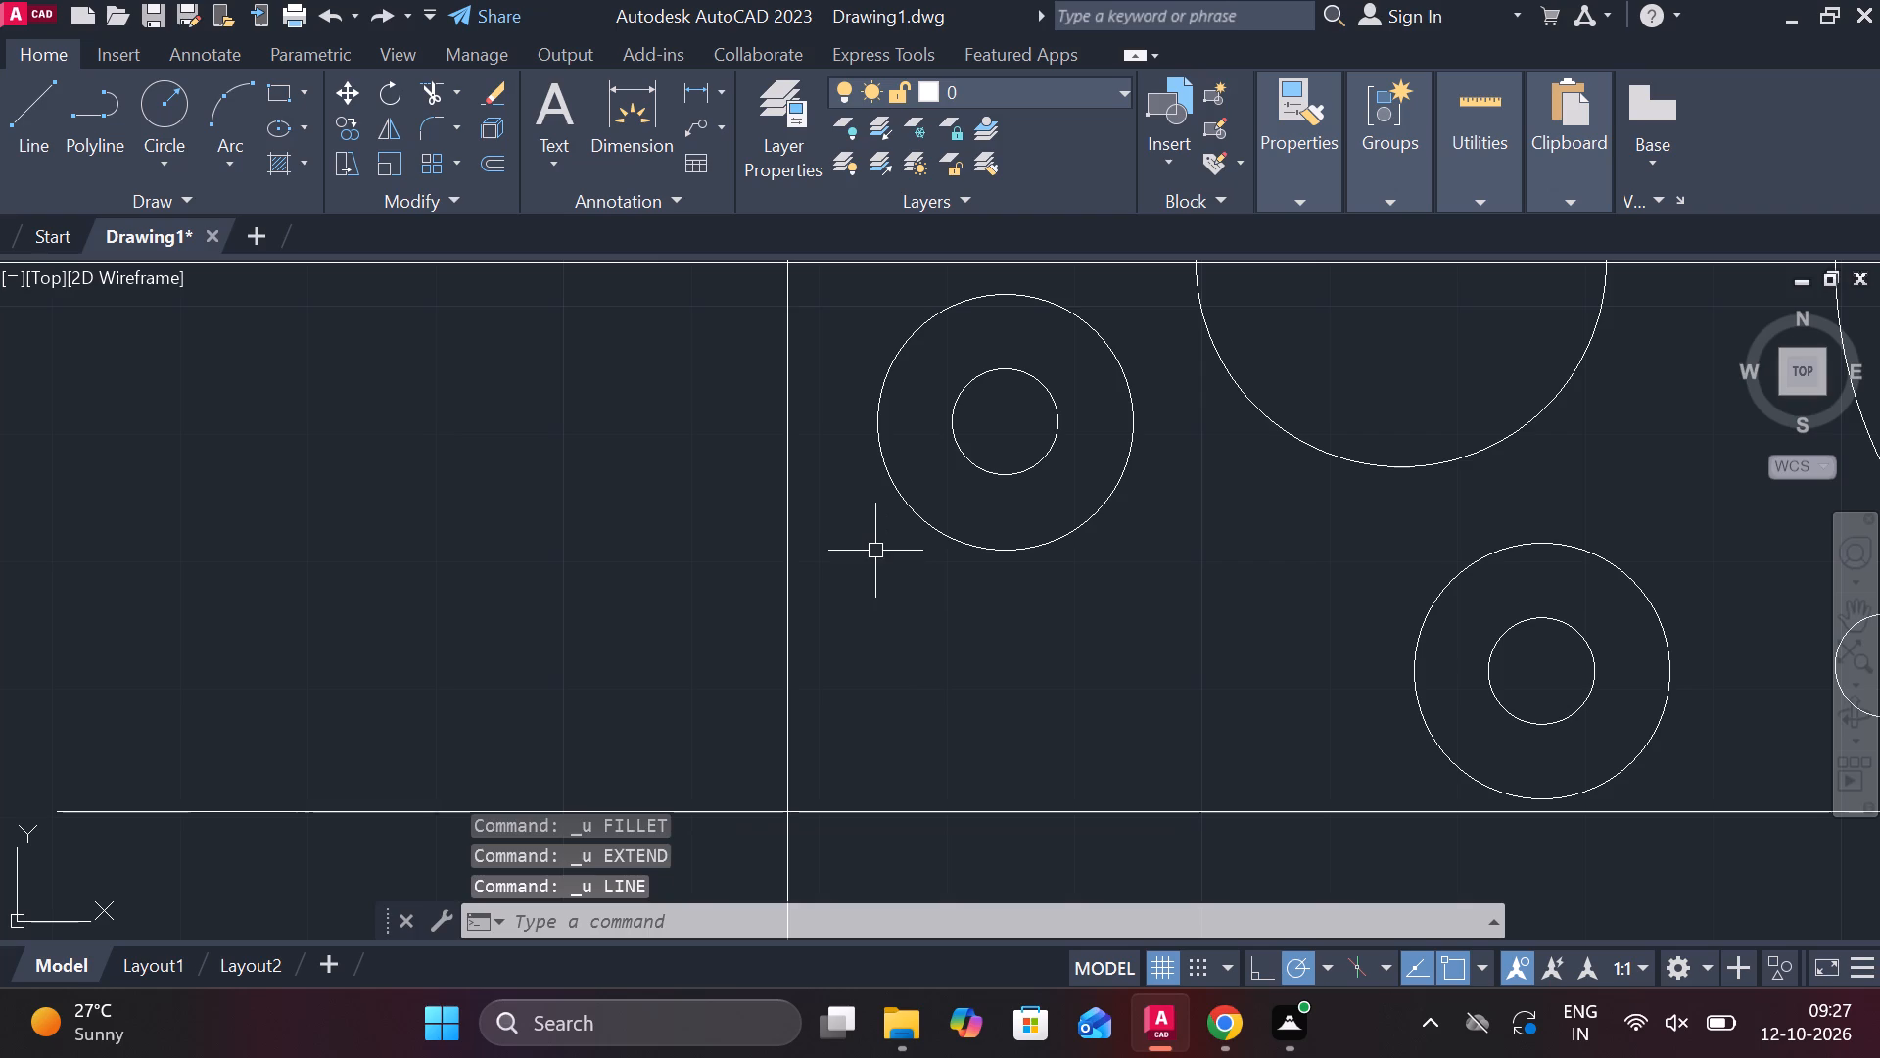
{"action": "key", "text": "Return"}
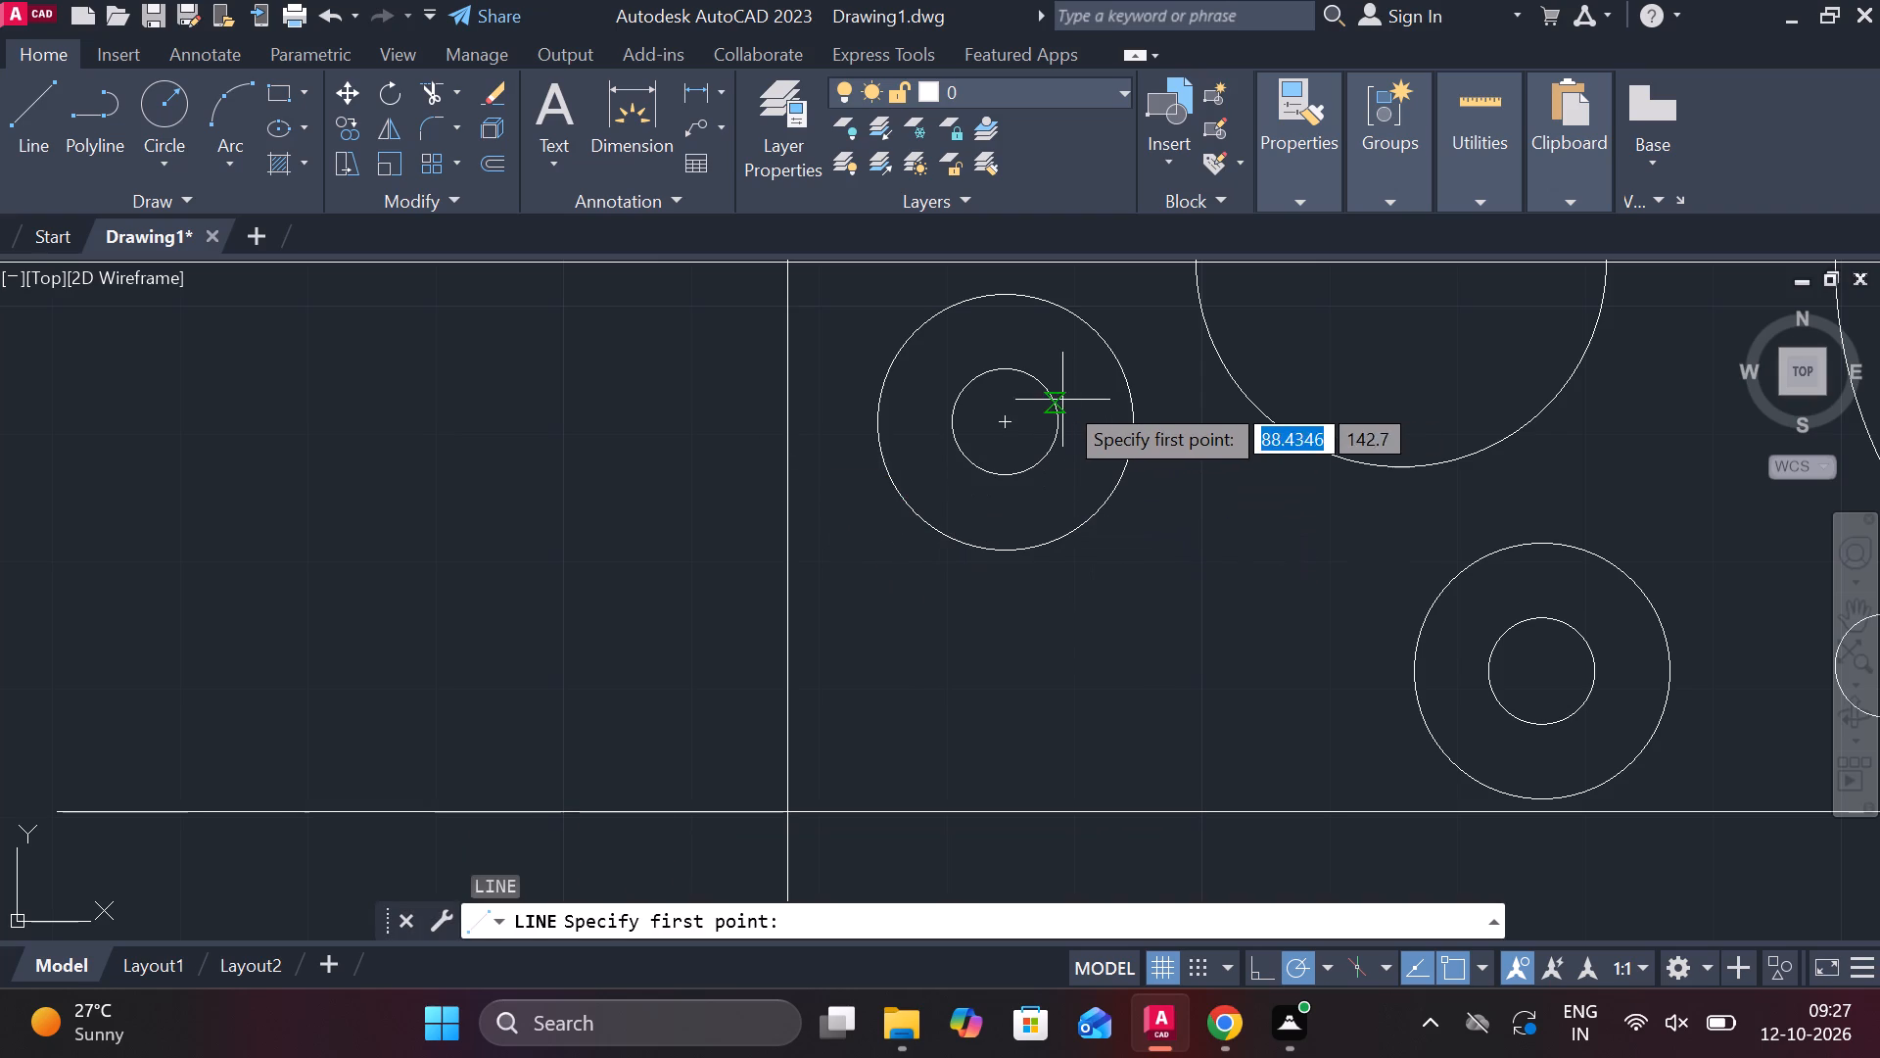
{"action": "left_click", "coordinate": [1020, 417]}
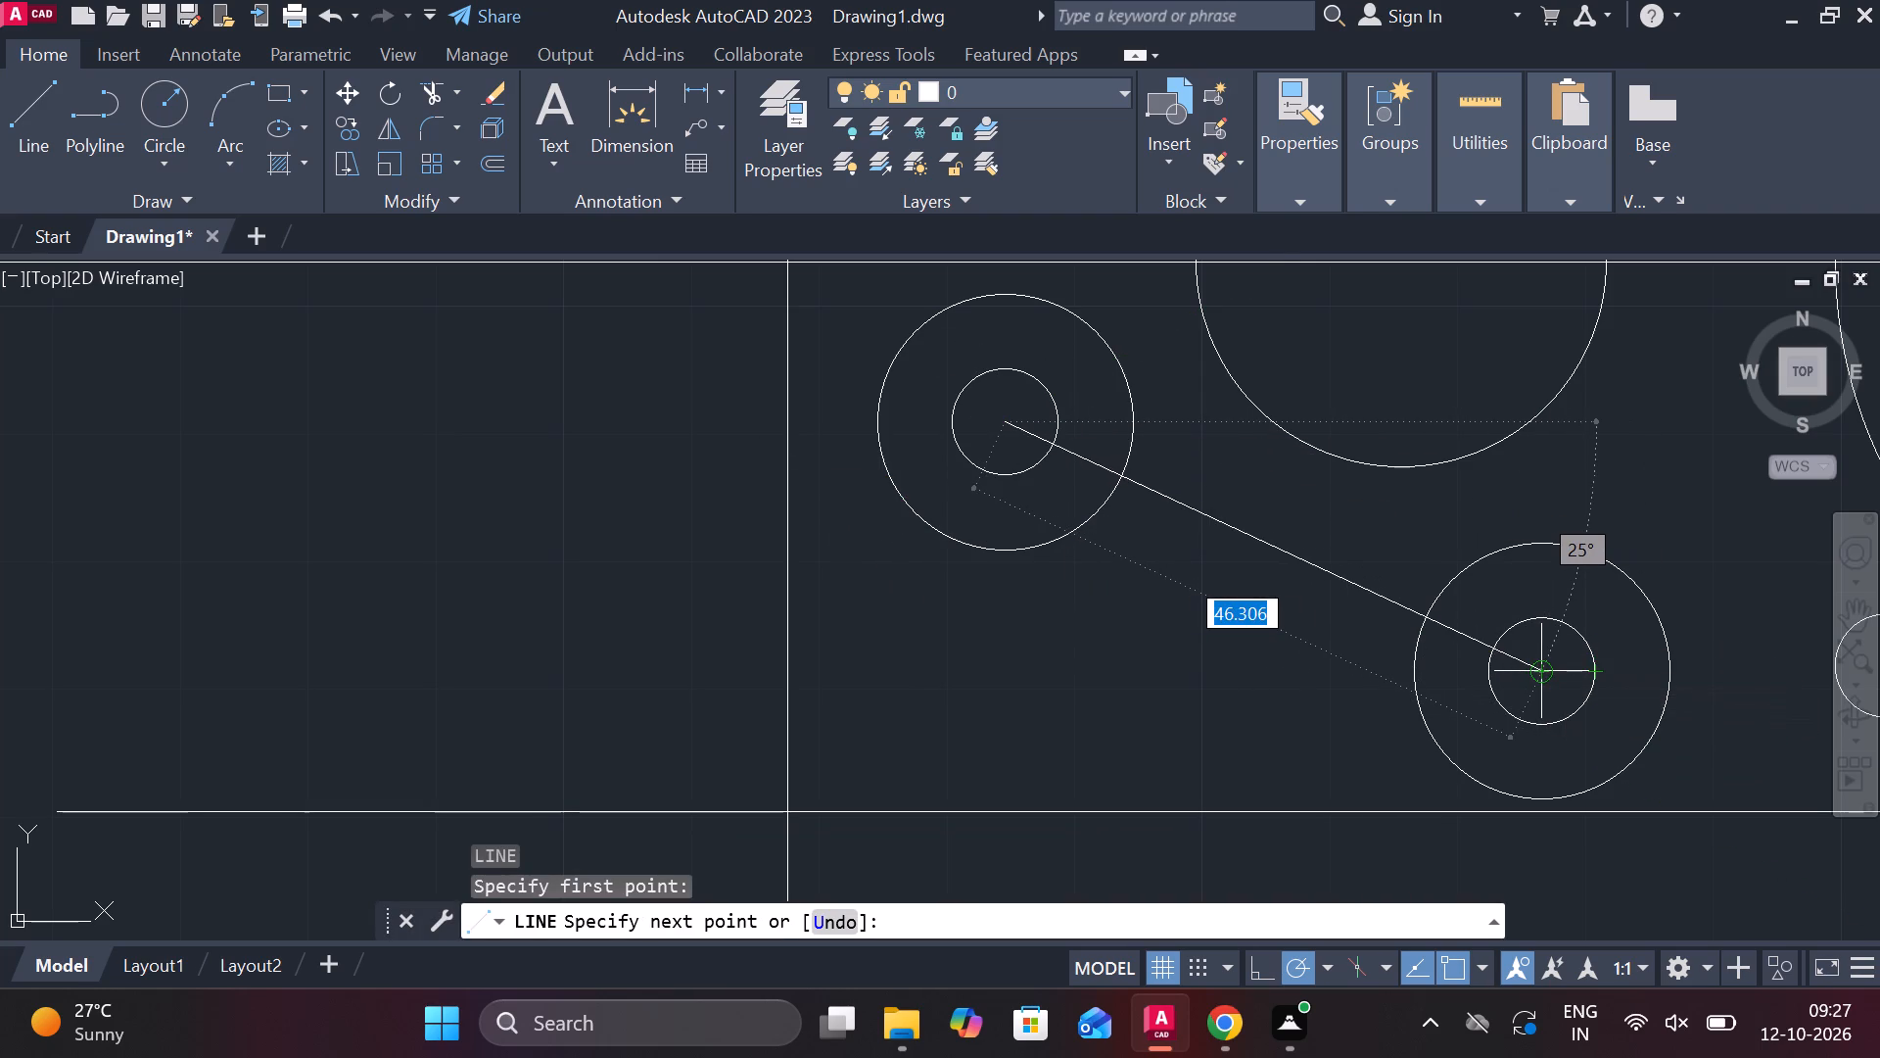
{"action": "left_click", "coordinate": [1542, 678]}
{"action": "key", "text": "Escape"}
Offset the centre-to-centre line about 12 towards the plate's lower-left corner, using a through point outside the circles.
{"action": "left_click", "coordinate": [1296, 566]}
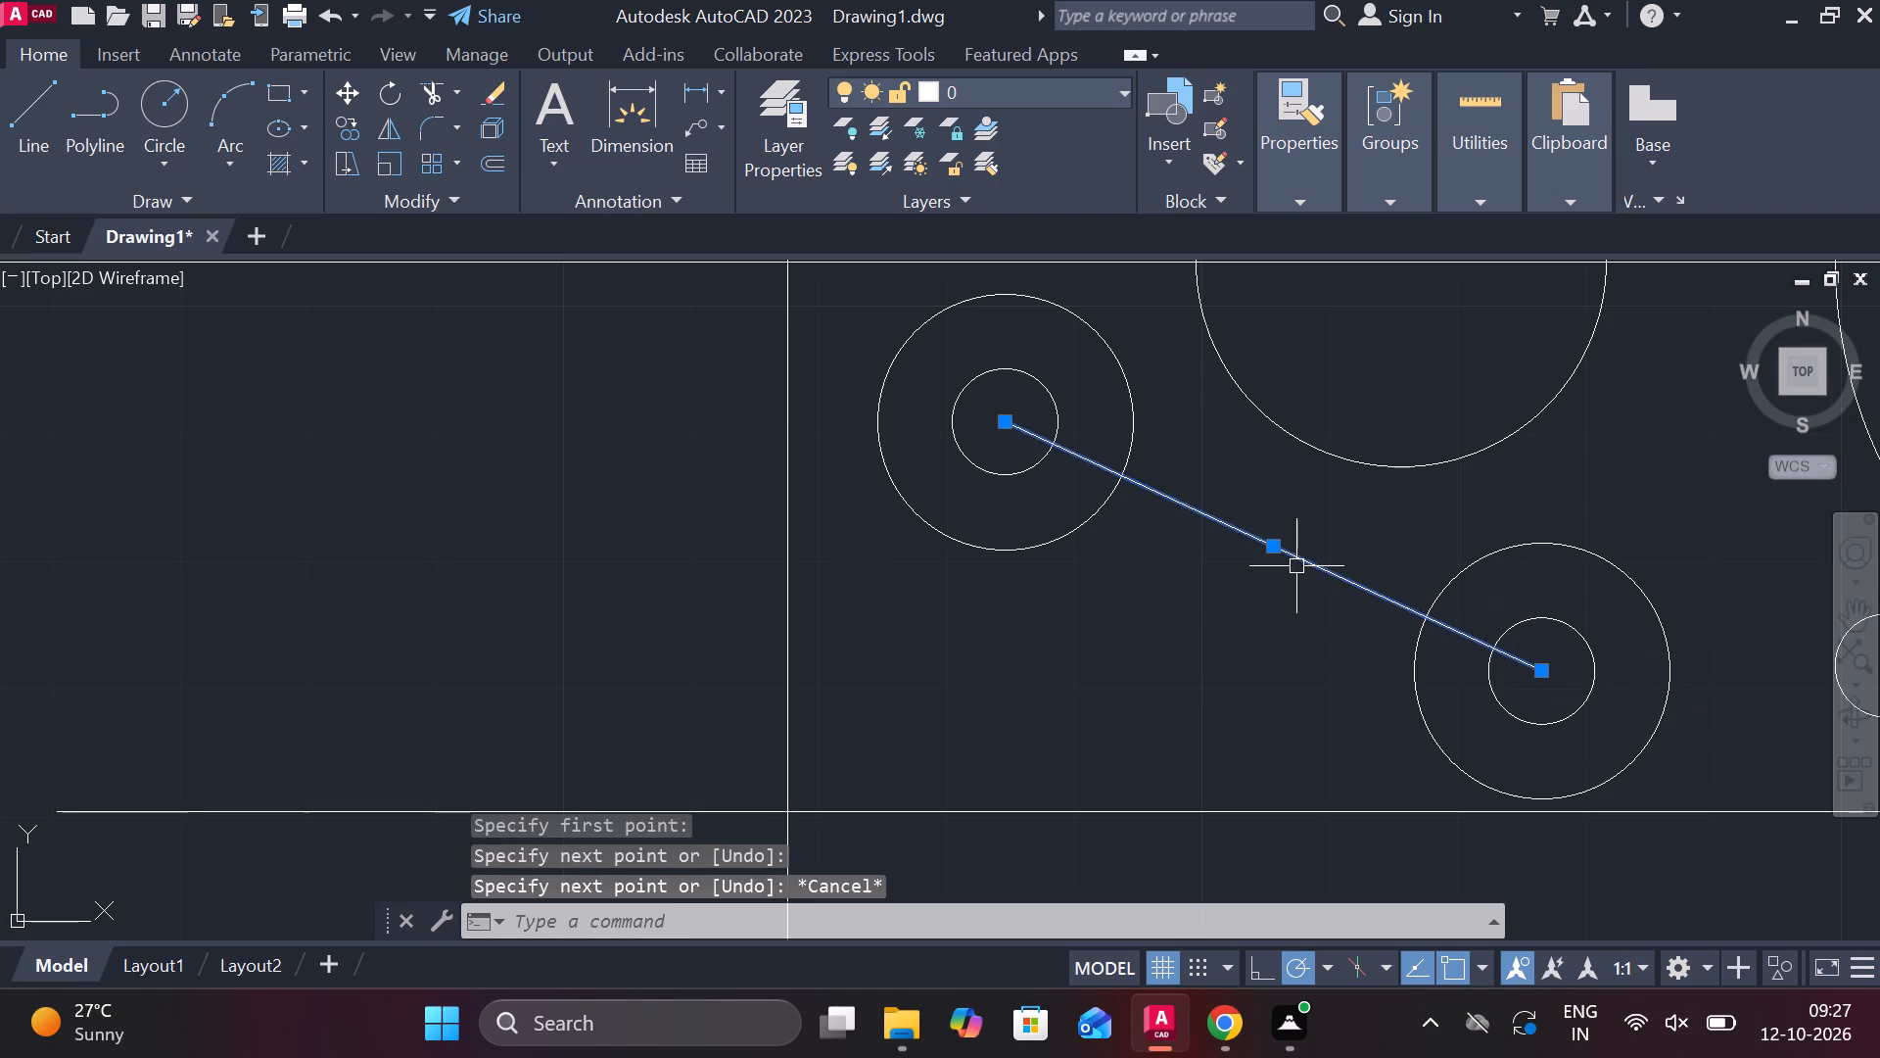
{"action": "key", "text": "o"}
{"action": "key", "text": "Return"}
{"action": "key", "text": "Return"}
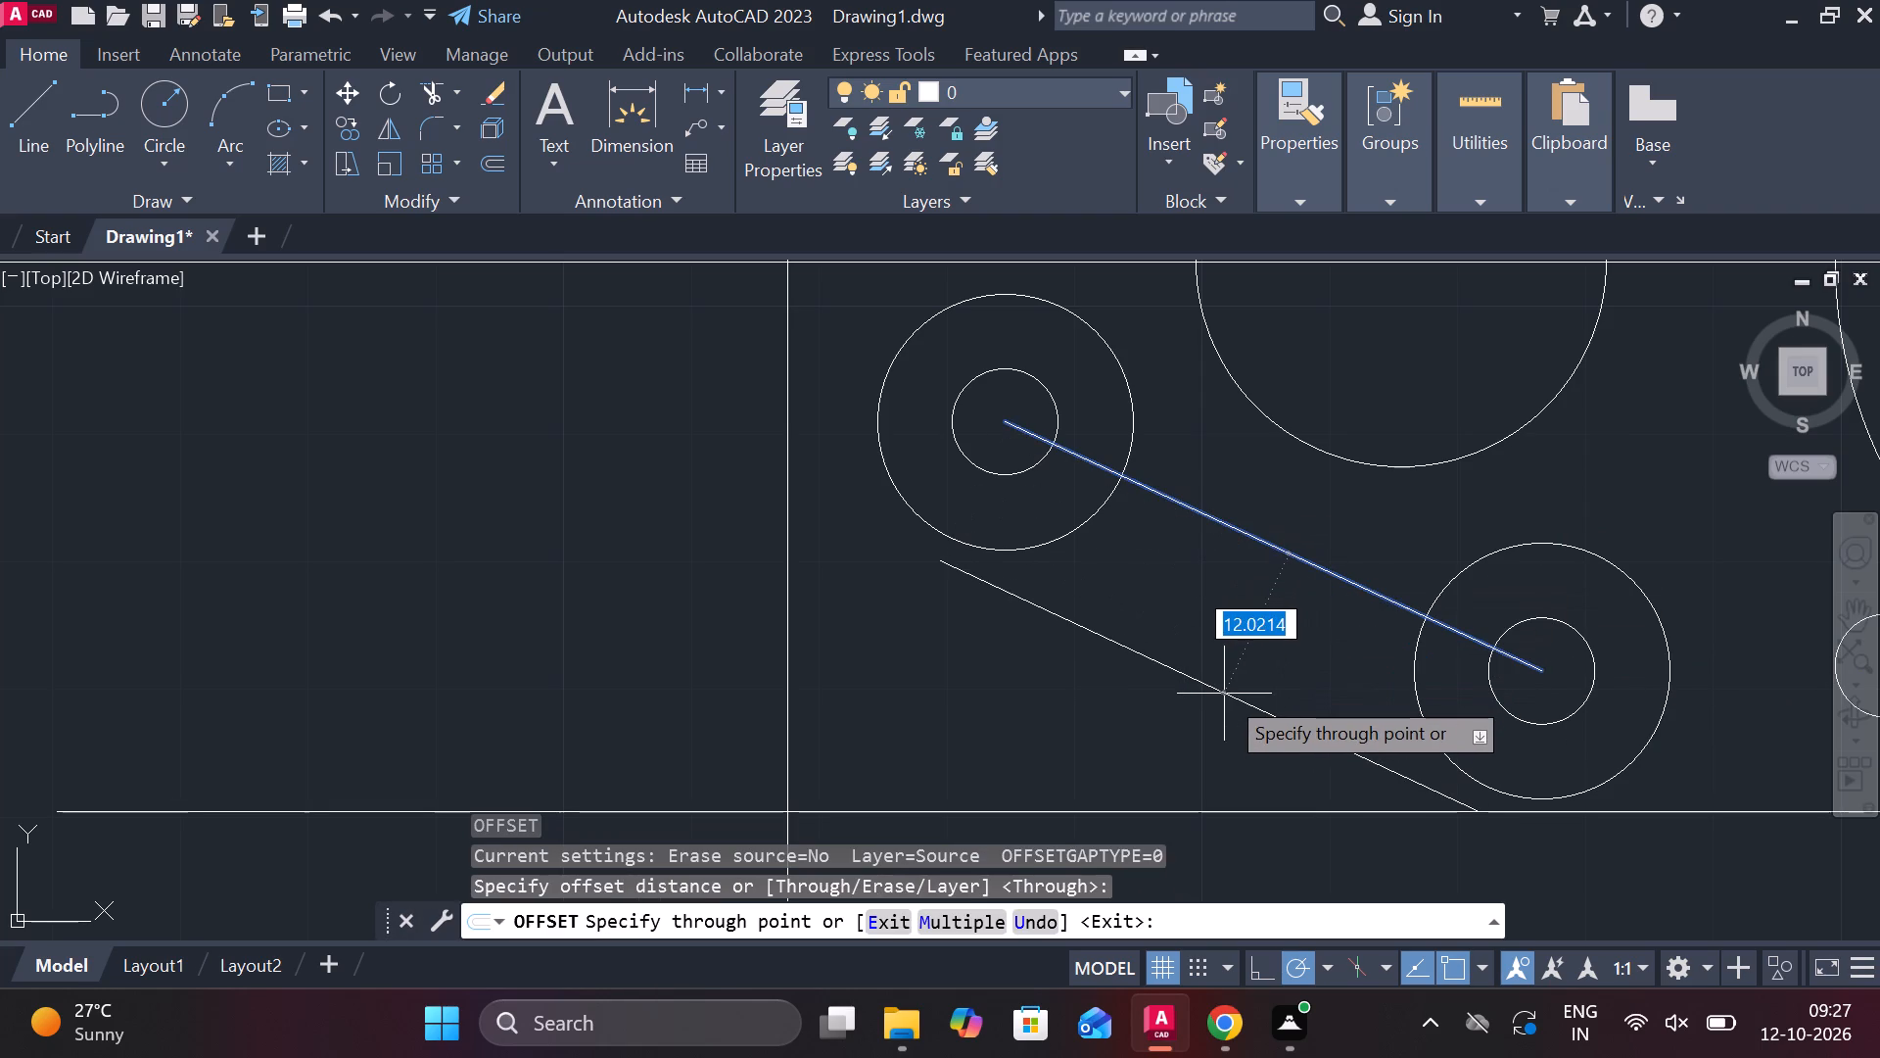
{"action": "left_click", "coordinate": [1224, 694]}
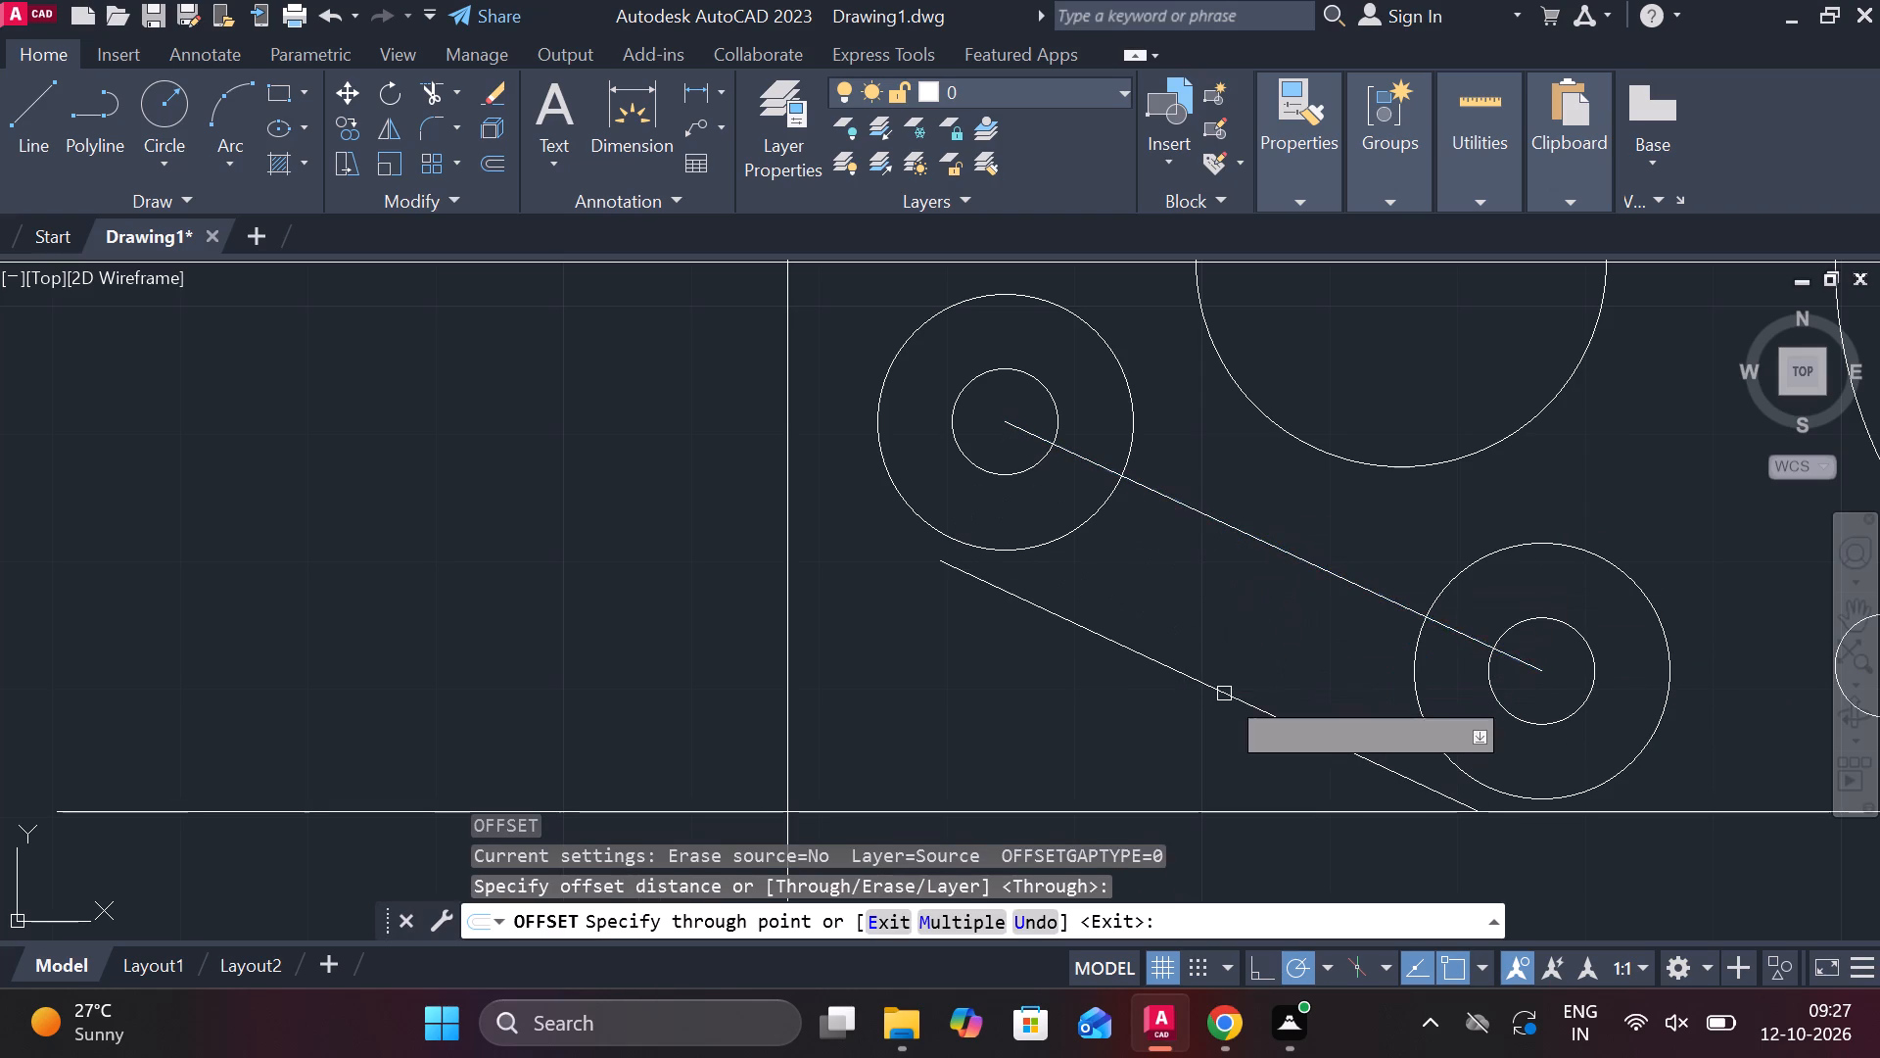
{"action": "key", "text": "Escape"}
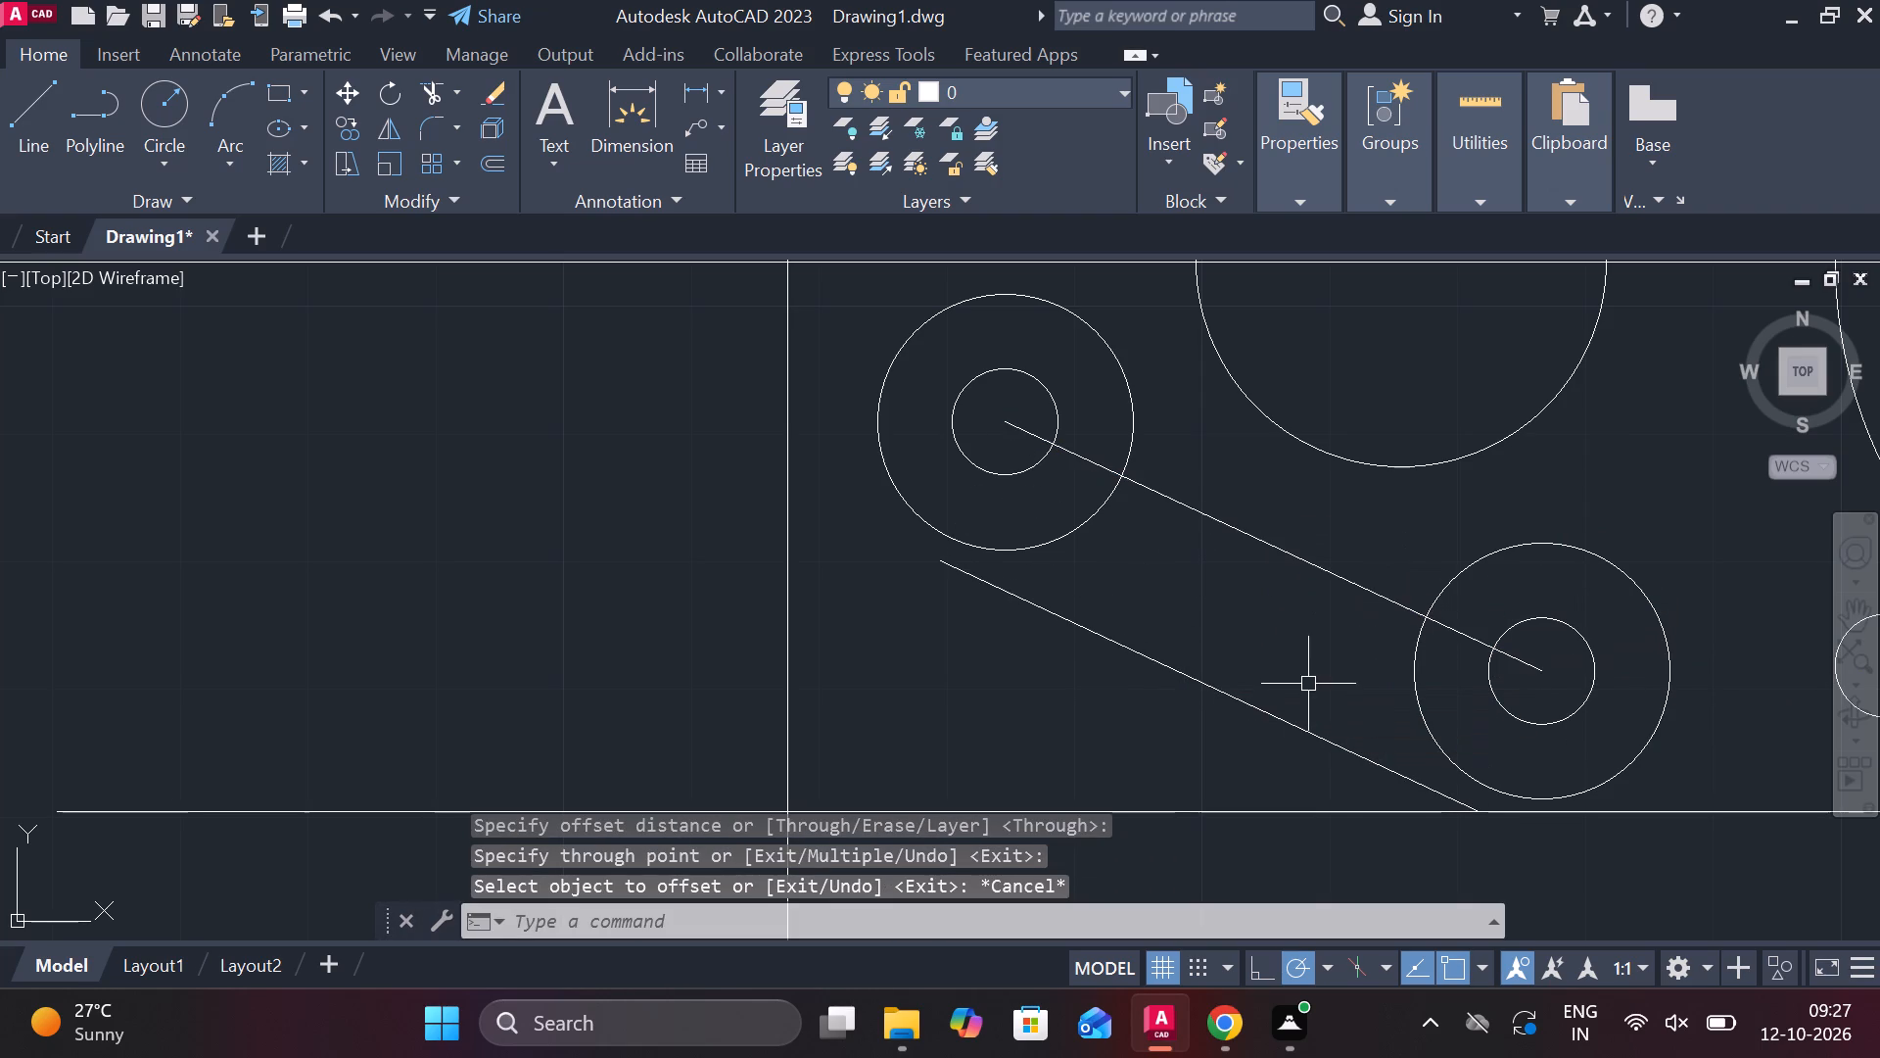
Extend the offset slanted line to the left vertical line and to the bottom line.
{"action": "type", "text": "ex"}
{"action": "key", "text": "space"}
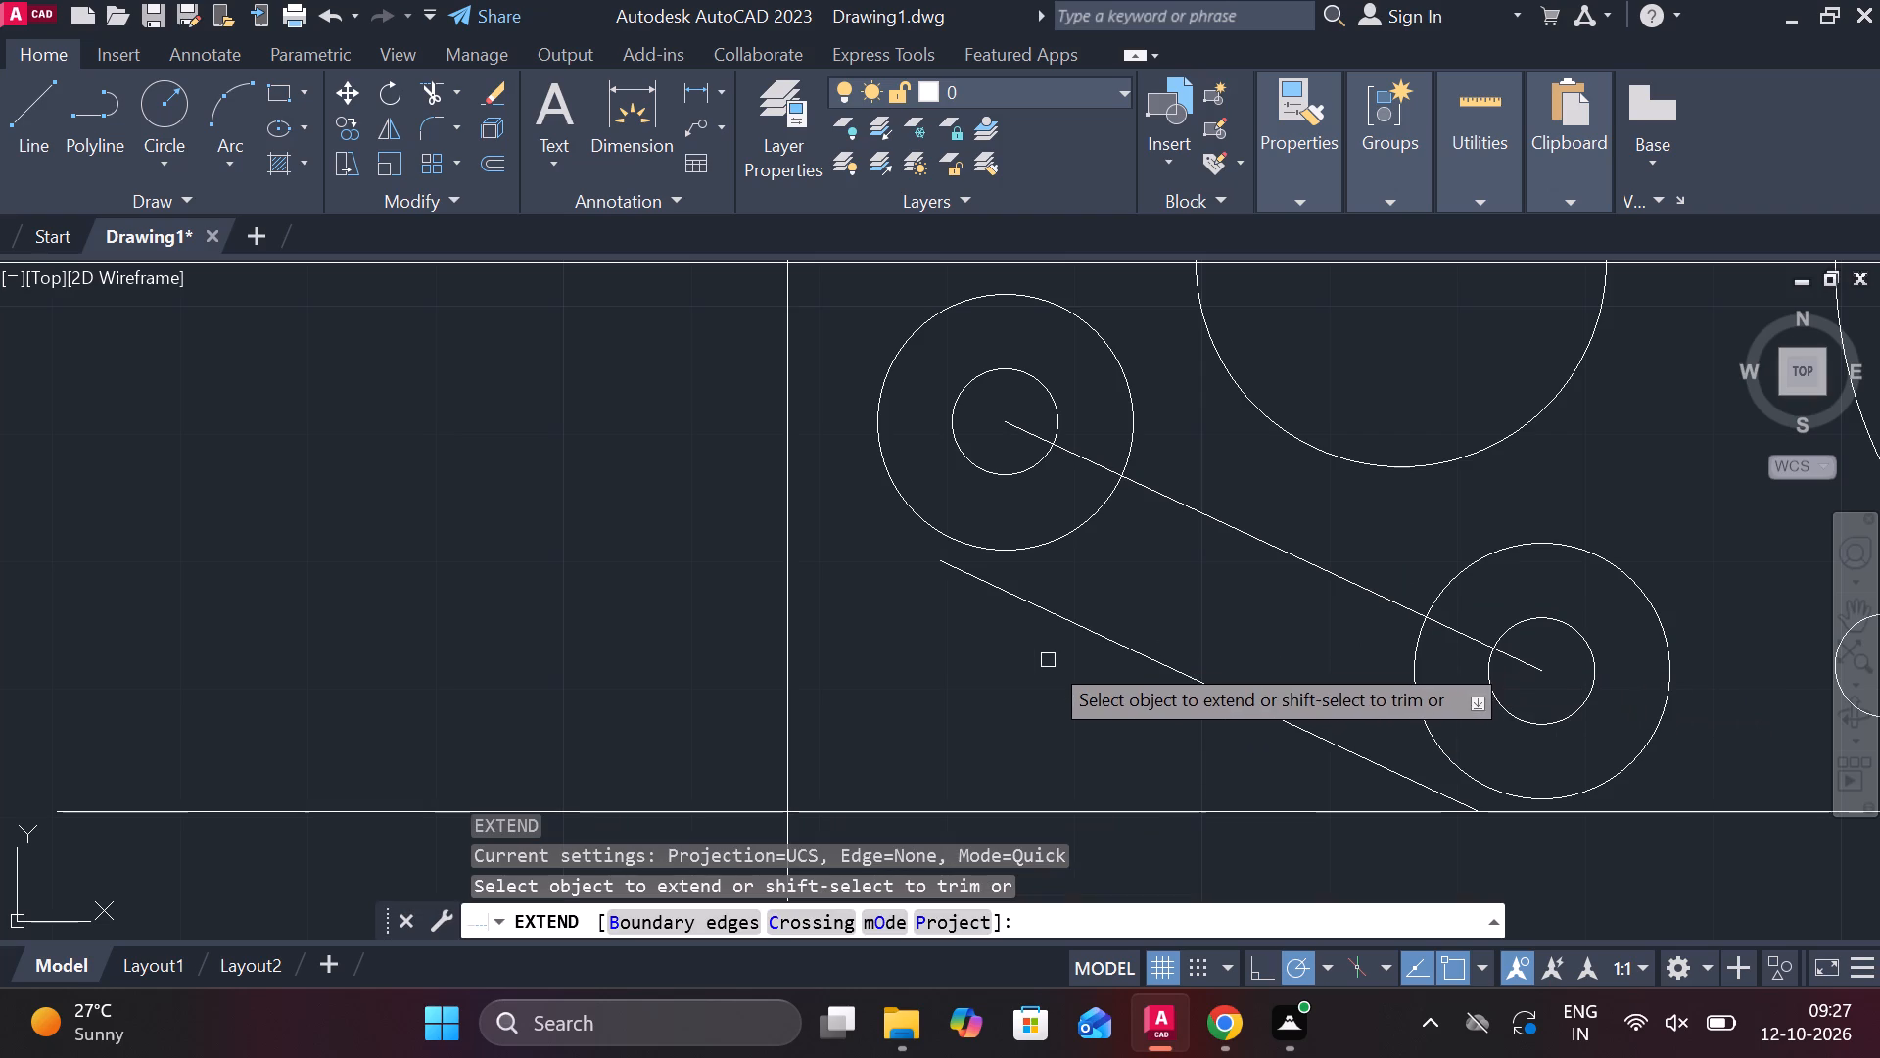
{"action": "left_click", "coordinate": [986, 585]}
{"action": "key", "text": "Escape"}
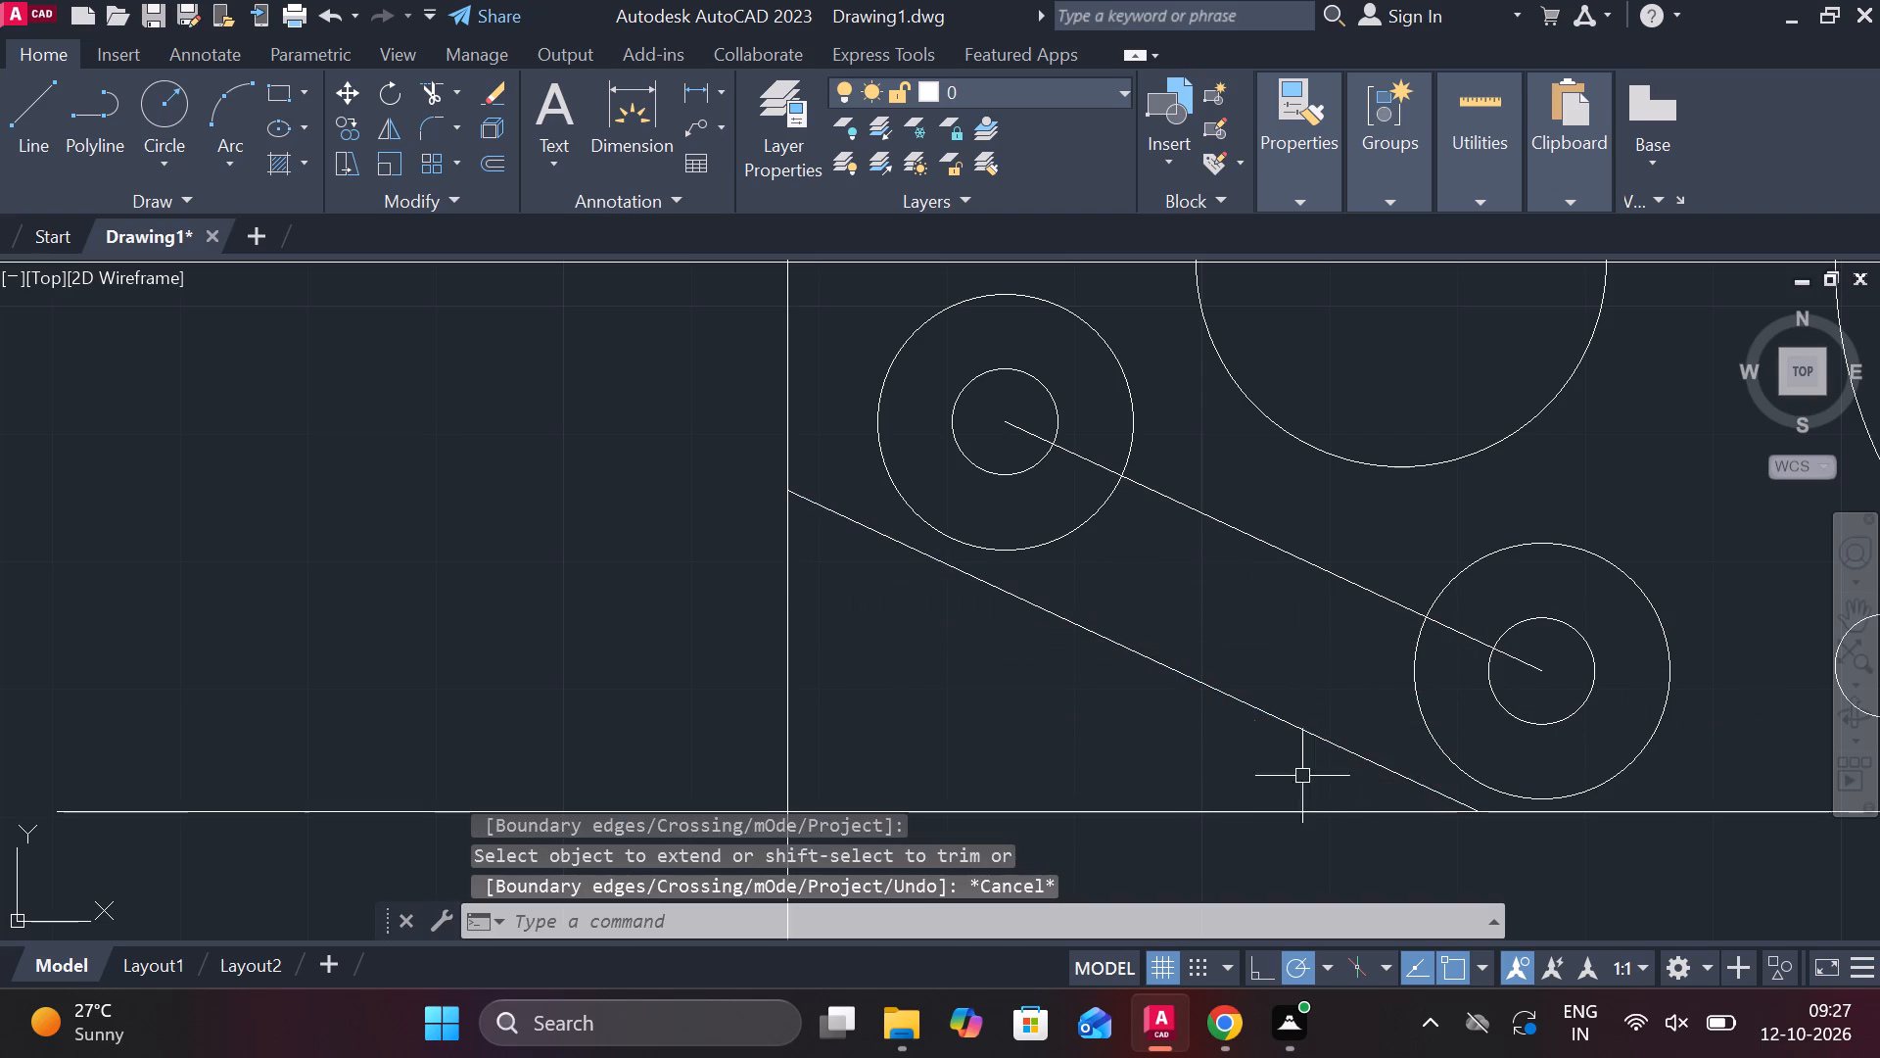
{"action": "key", "text": "space"}
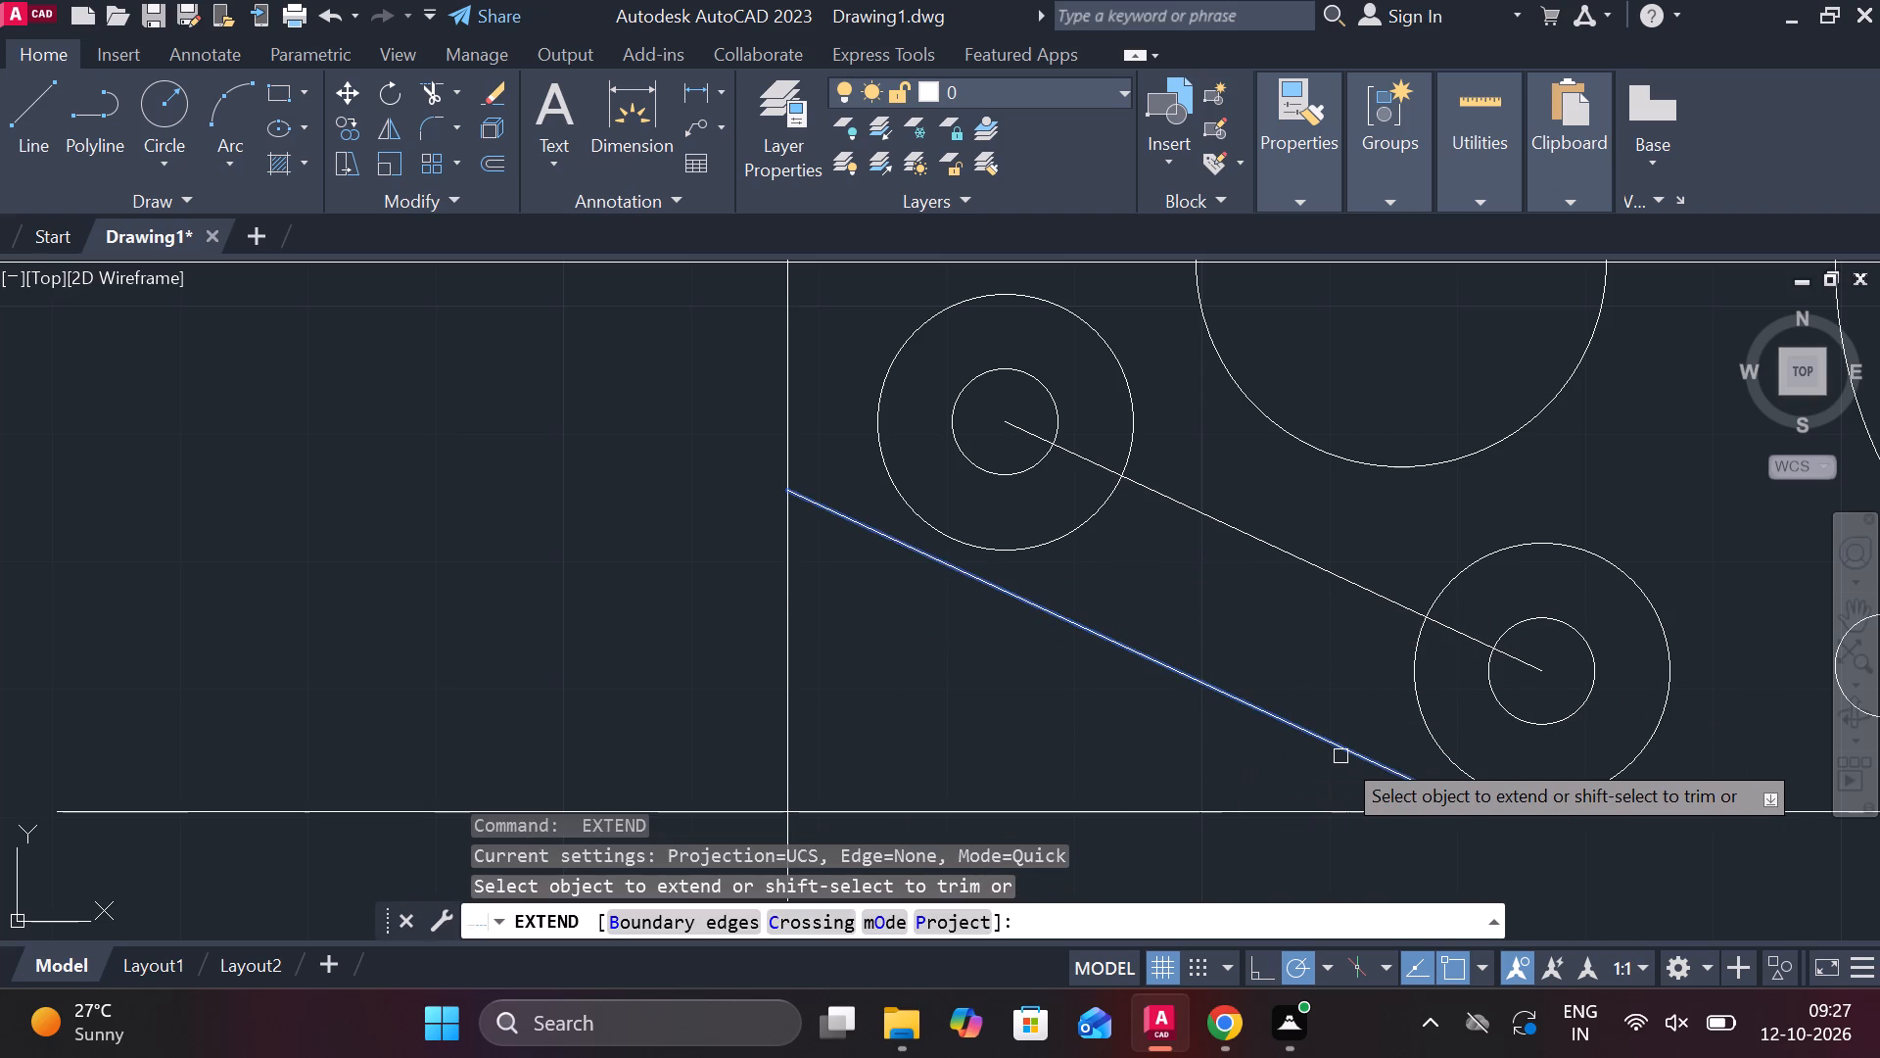
{"action": "left_click", "coordinate": [1340, 756]}
{"action": "key", "text": "Escape"}
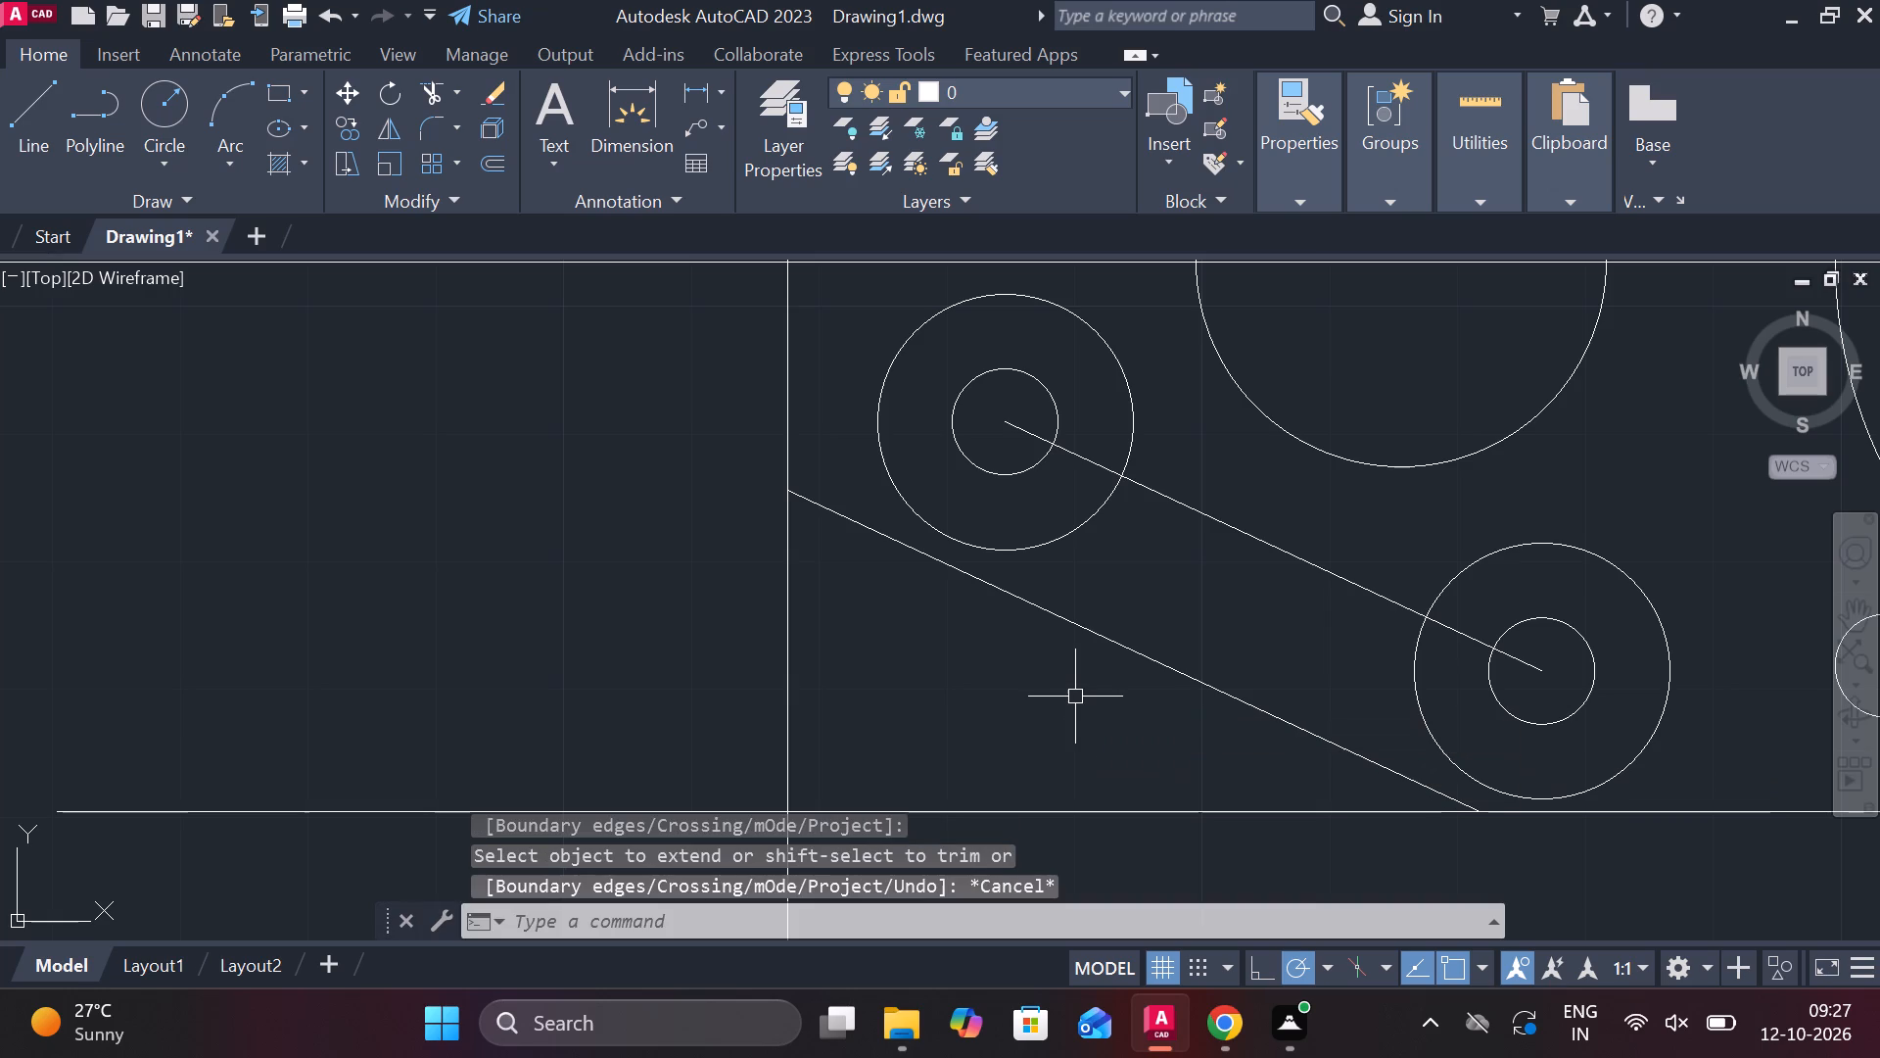
Trim the bottom line and the left vertical line where they run past the slanted line at the lower-left corner.
{"action": "type", "text": "tr"}
{"action": "key", "text": "space"}
{"action": "left_click_drag", "start_coordinate": [1046, 703], "coordinate": [1082, 824]}
{"action": "left_click", "coordinate": [787, 577]}
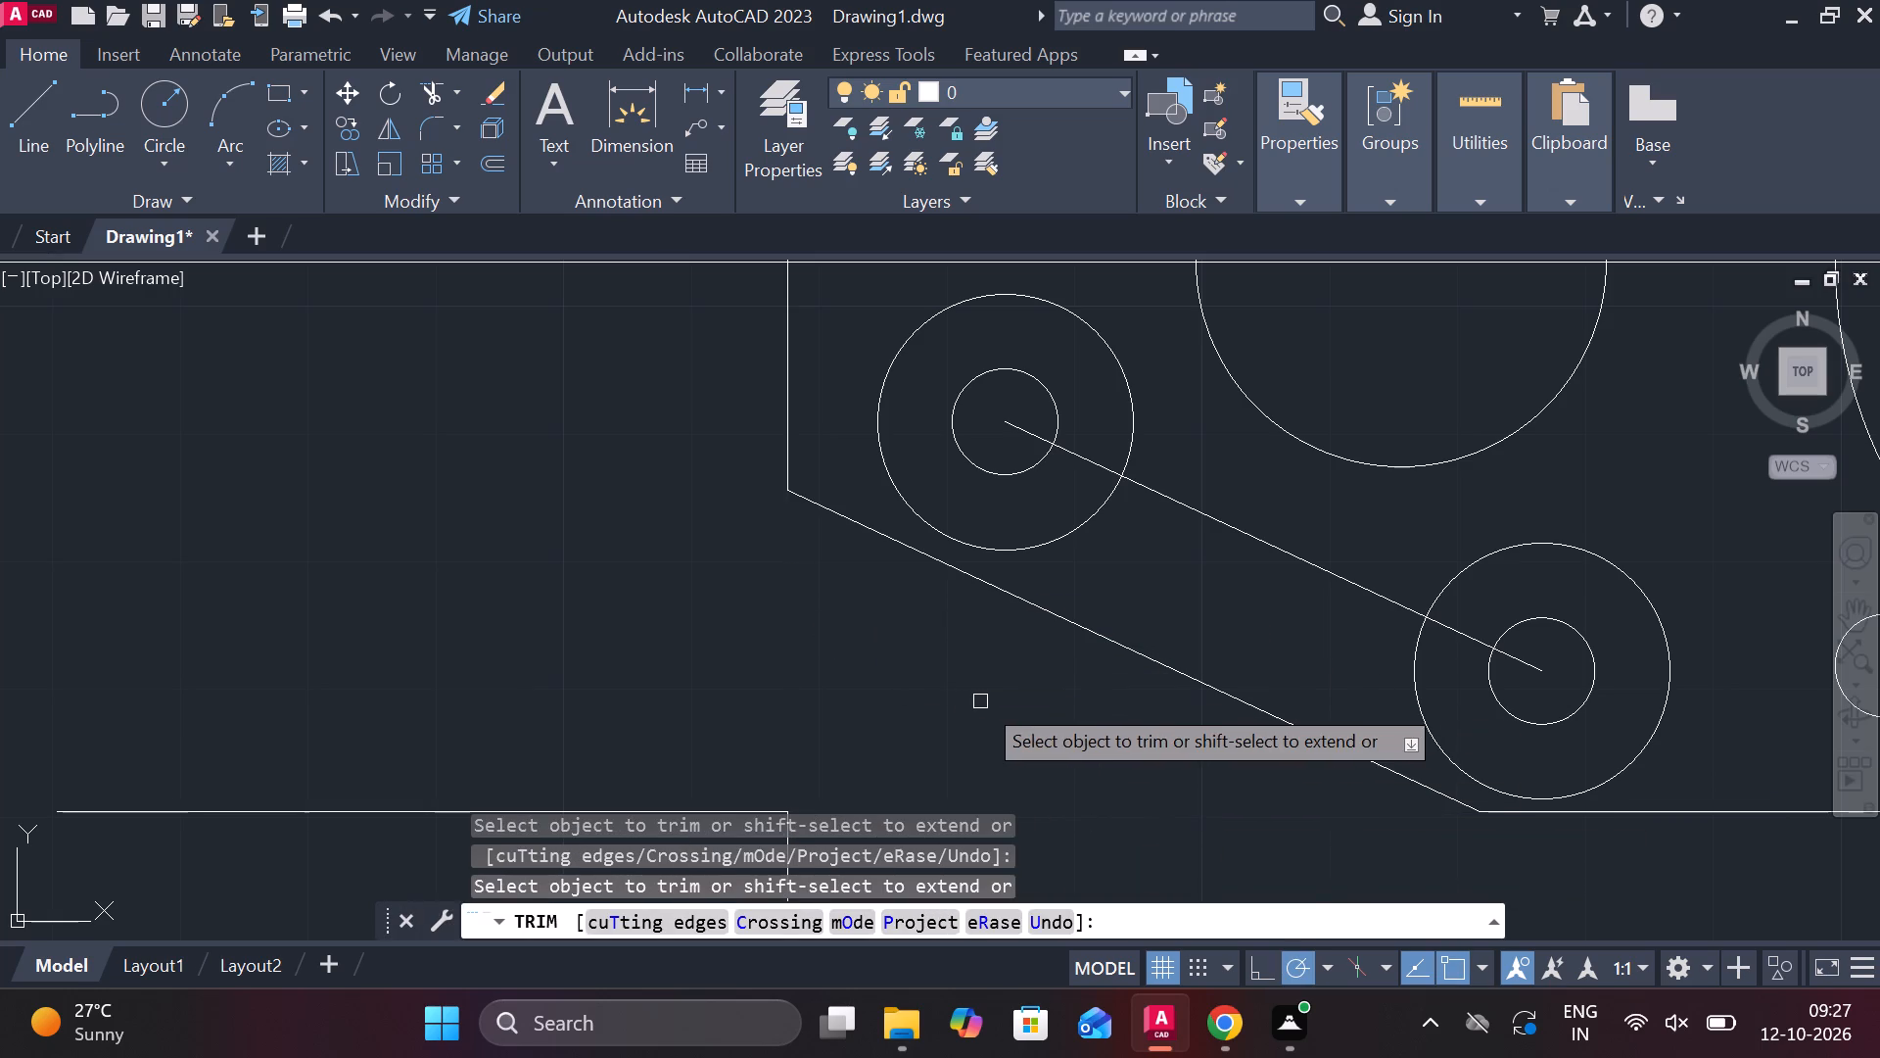
{"action": "key", "text": "Escape"}
Fillet the corner between the left vertical line and the slanted line with a radius of 10.
{"action": "type", "text": "f r"}
{"action": "key", "text": "space"}
{"action": "key", "text": "Return"}
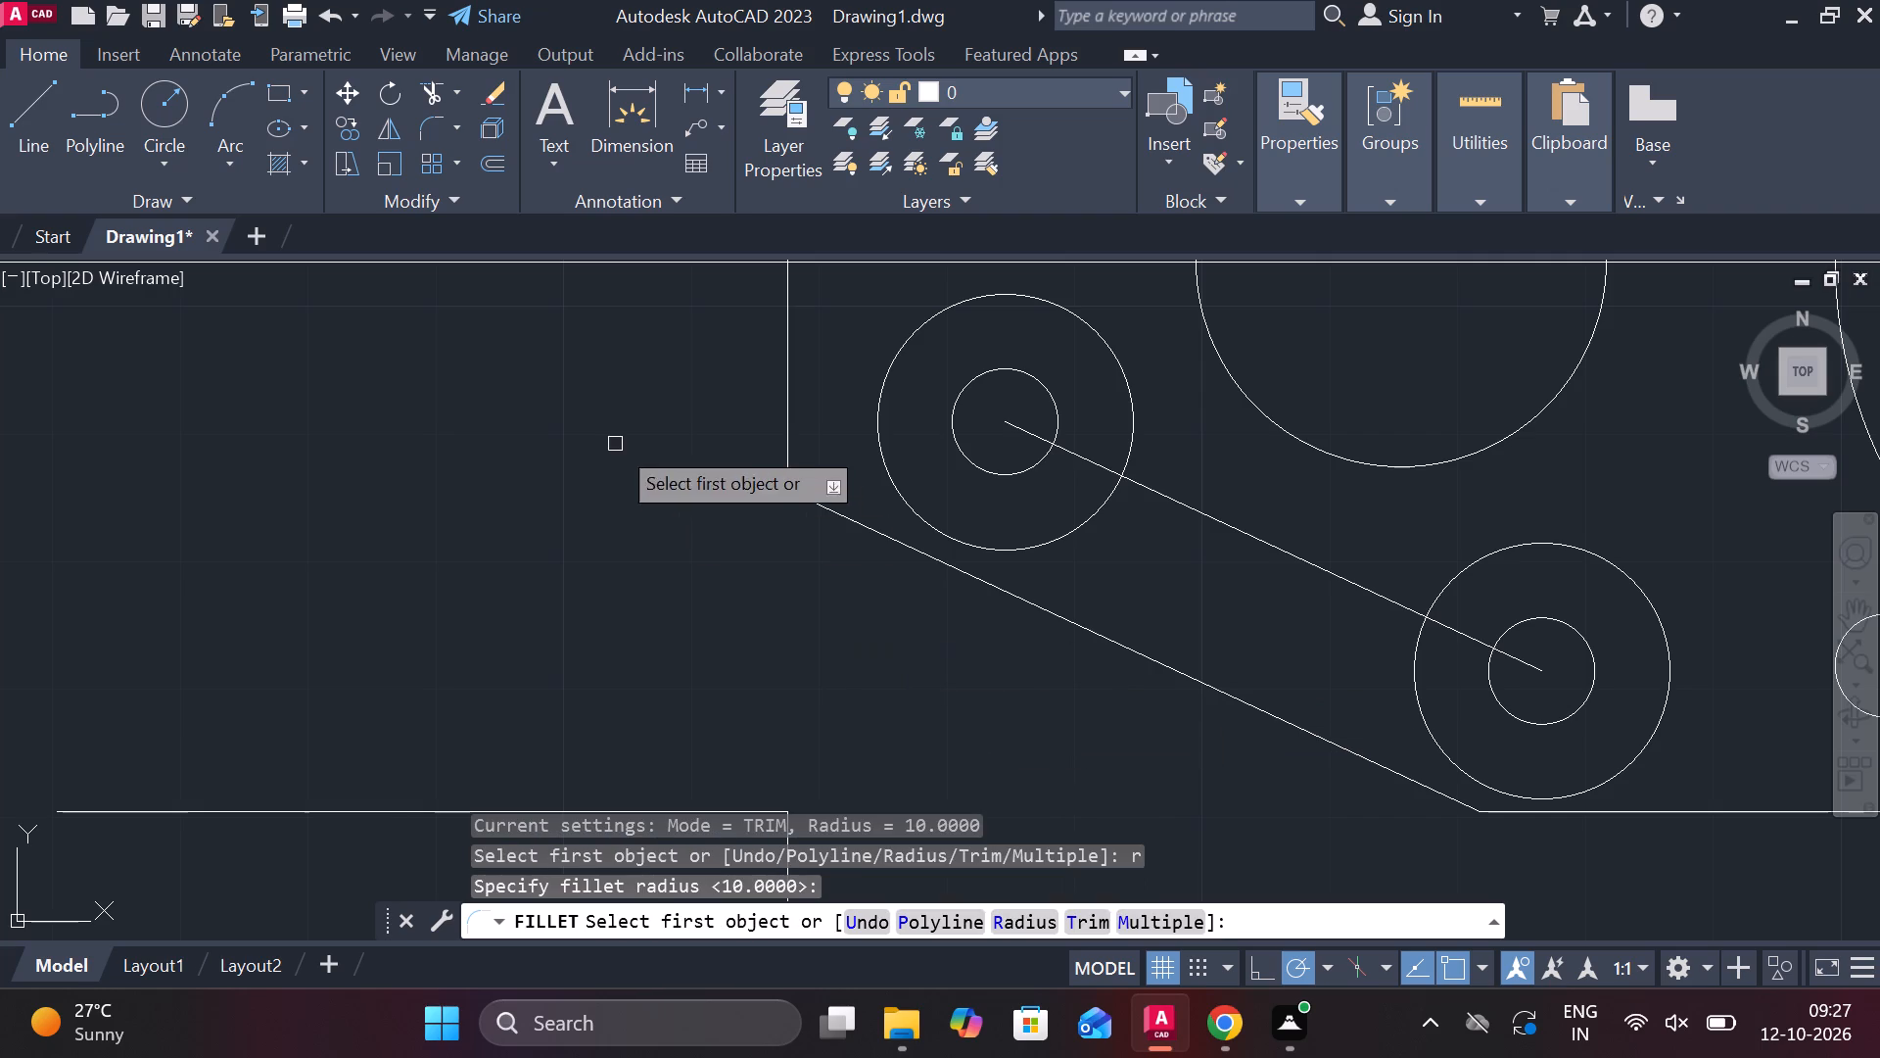
{"action": "left_click", "coordinate": [792, 431]}
{"action": "left_click", "coordinate": [837, 512]}
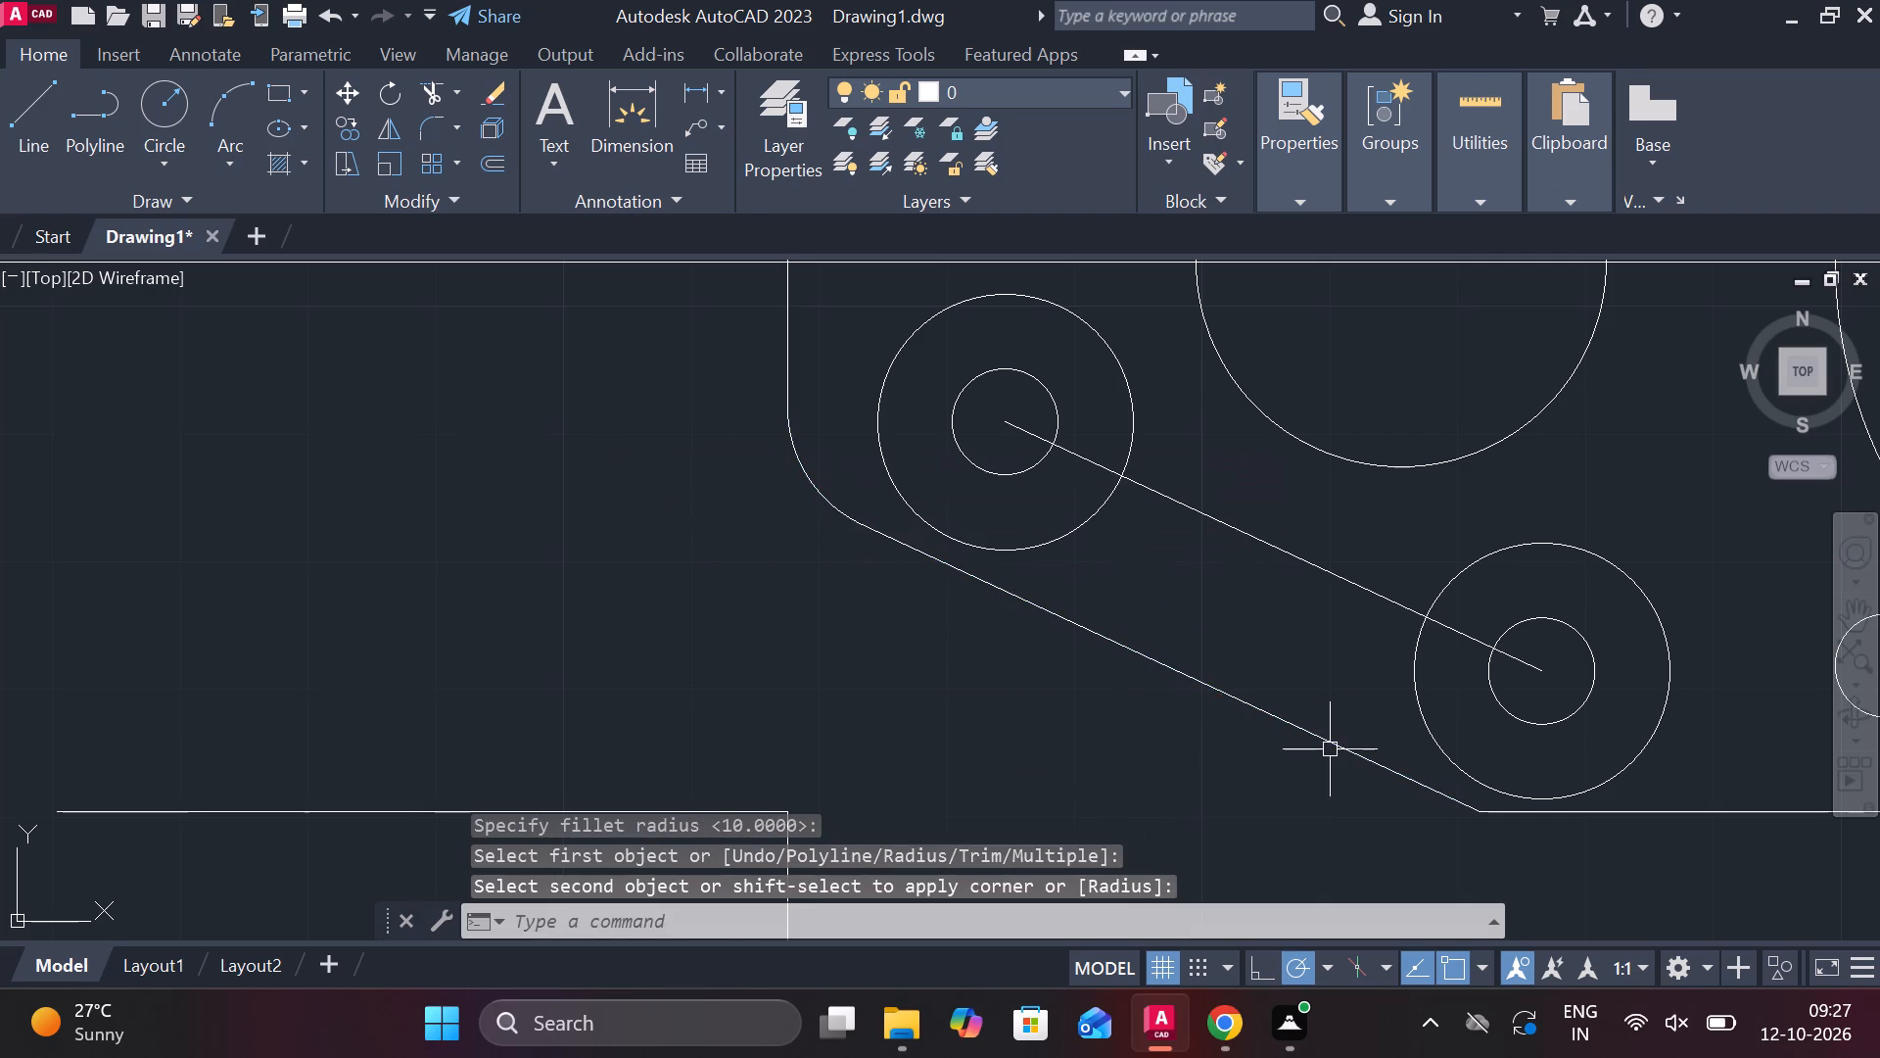
Fillet the corner between the slanted line and the bottom line with the same radius of 10.
{"action": "key", "text": "space"}
{"action": "left_click", "coordinate": [1430, 787]}
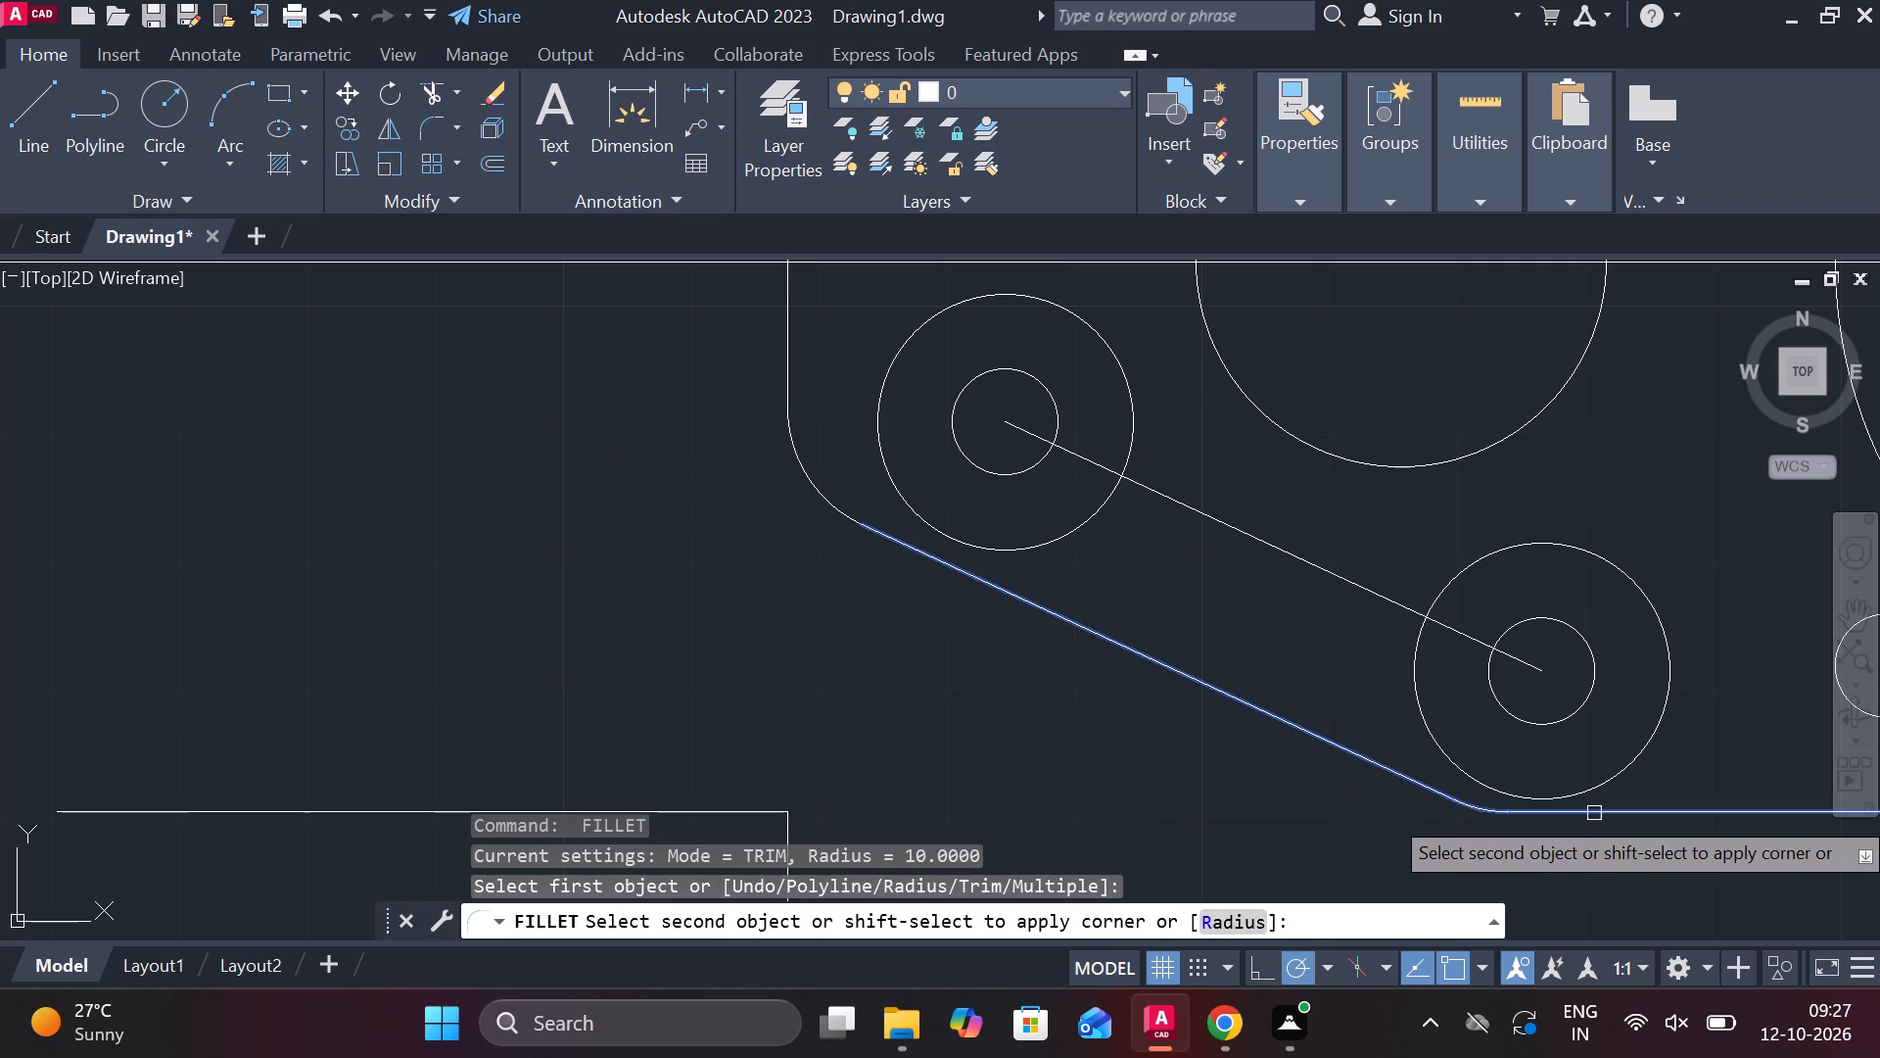
{"action": "left_click", "coordinate": [1594, 813]}
Erase the construction line joining the centres of the two lower-left concentric circle pairs.
{"action": "scroll", "coordinate": [1308, 735], "scroll_direction": "down", "scroll_amount": 1}
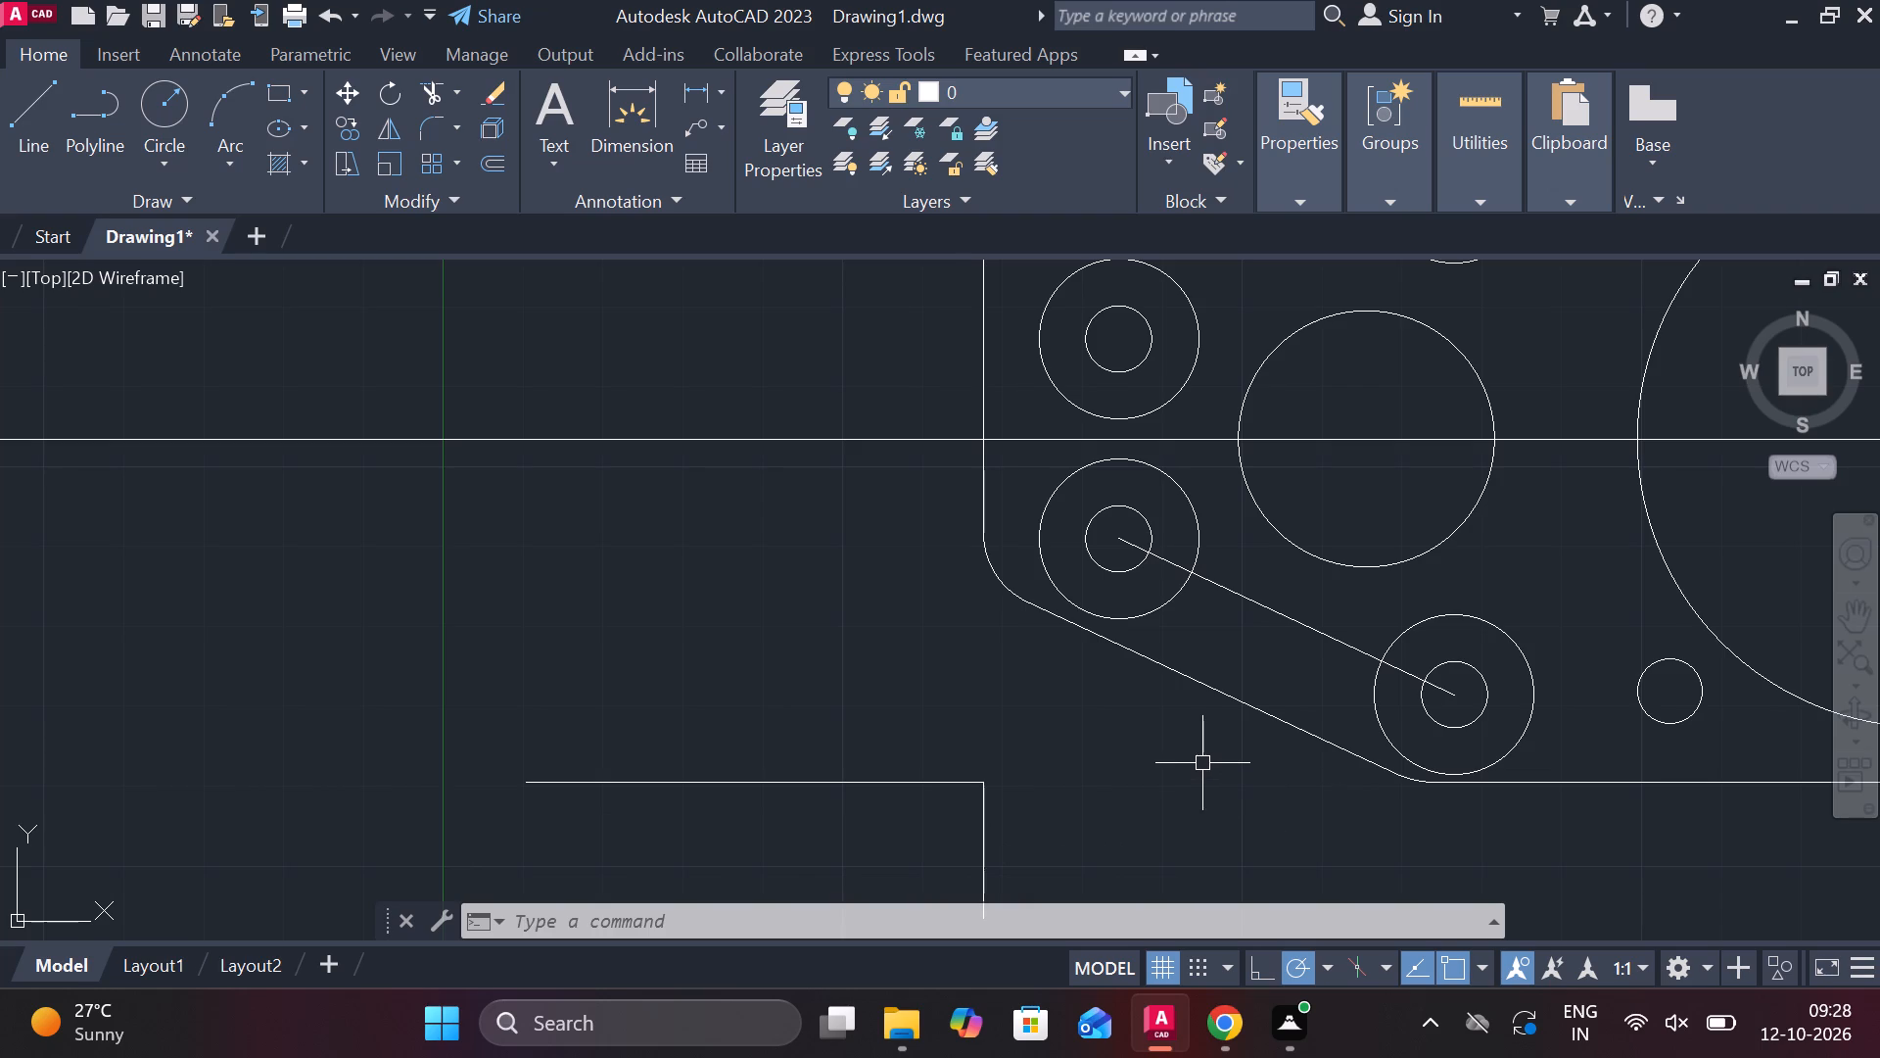
{"action": "scroll", "coordinate": [1202, 763], "scroll_direction": "down", "scroll_amount": 1}
{"action": "scroll", "coordinate": [1100, 805], "scroll_direction": "down", "scroll_amount": 1}
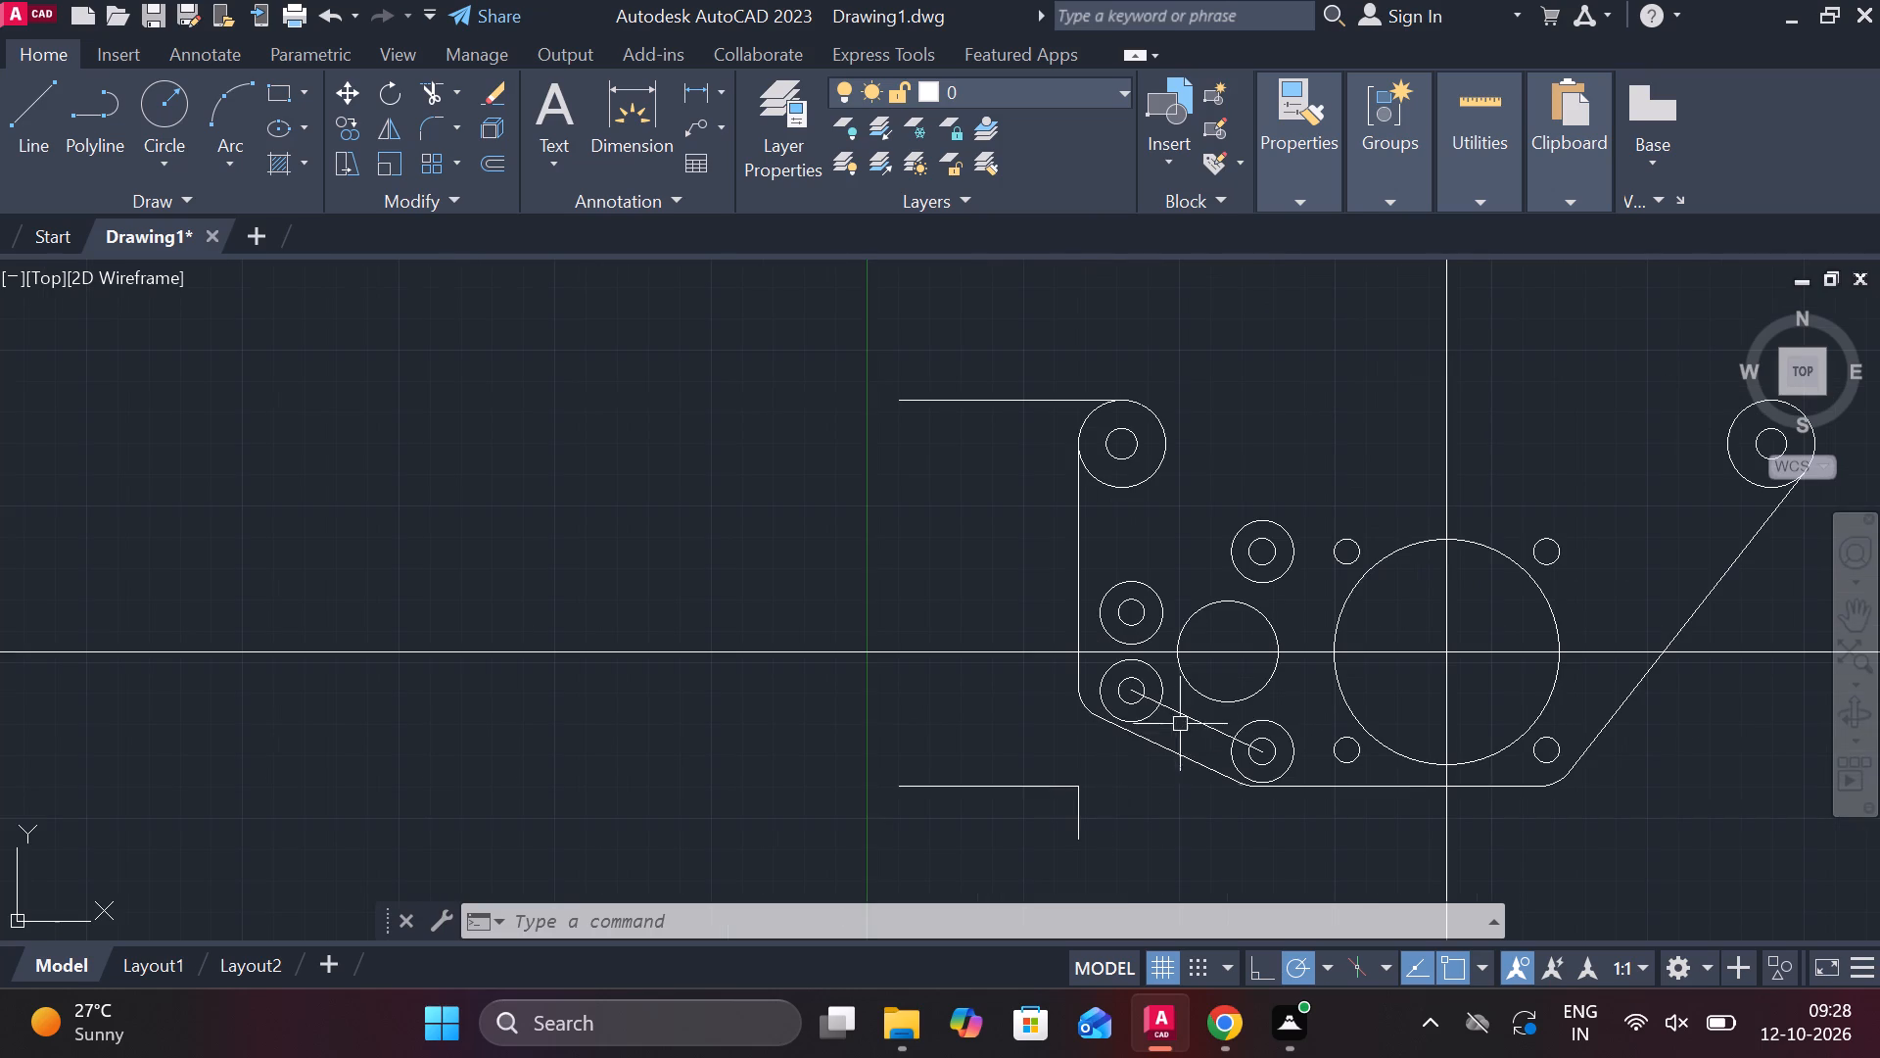
{"action": "left_click", "coordinate": [1191, 716]}
{"action": "type", "text": "e"}
{"action": "key", "text": "space"}
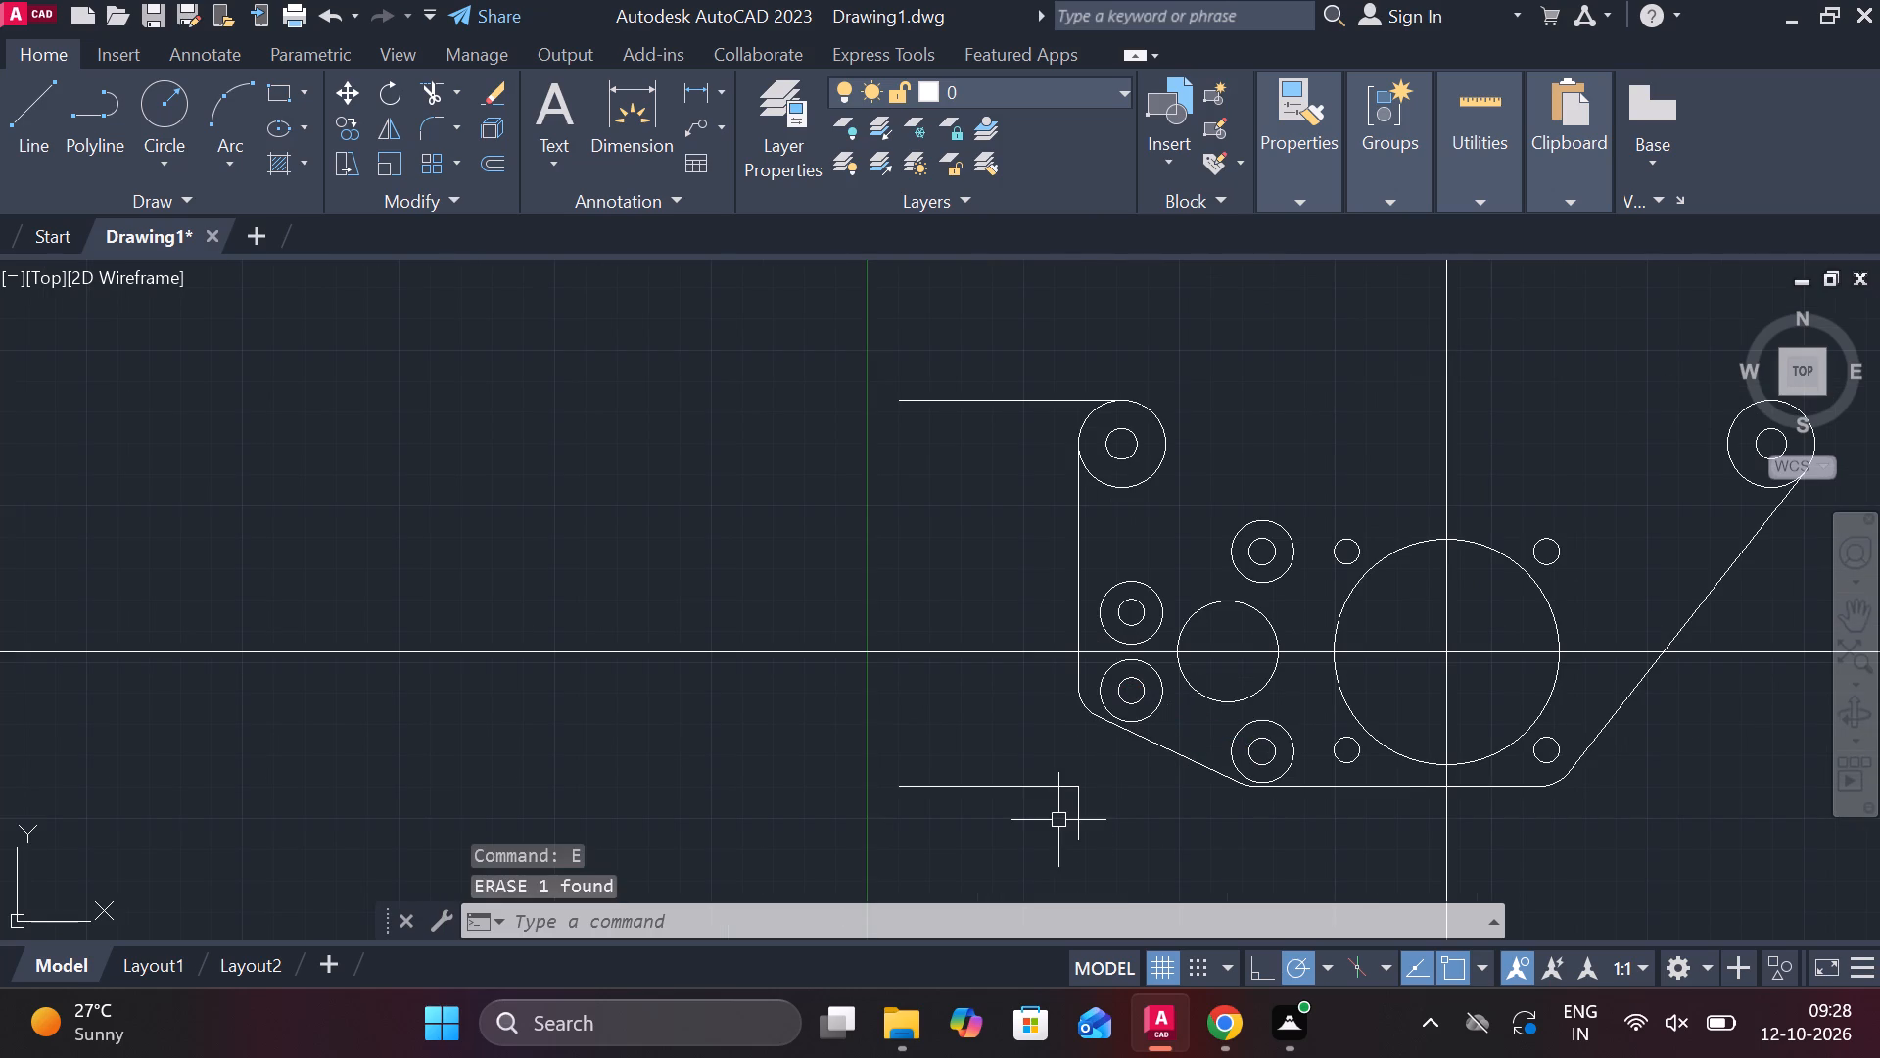
Erase the two leftover line pieces outside the plate's lower-left corner.
{"action": "left_click", "coordinate": [1102, 832]}
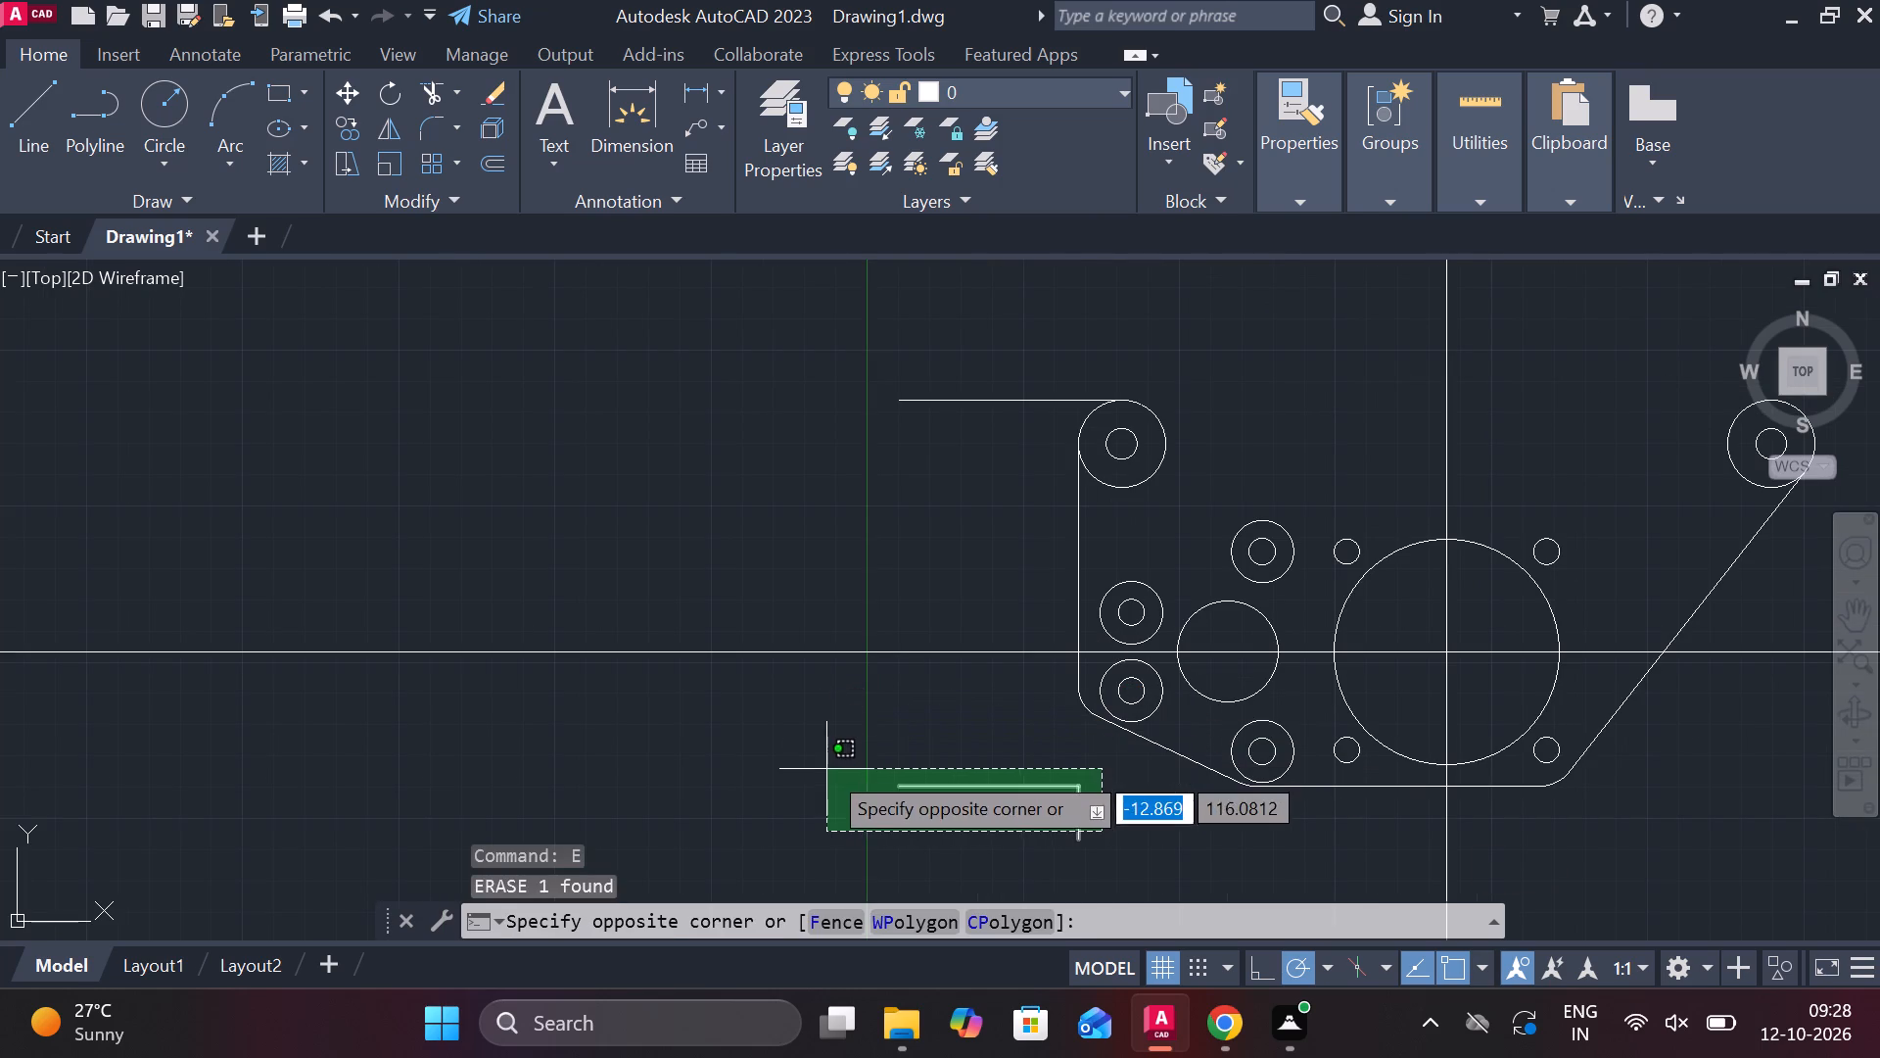
{"action": "left_click", "coordinate": [826, 769]}
{"action": "type", "text": "e"}
{"action": "key", "text": "space"}
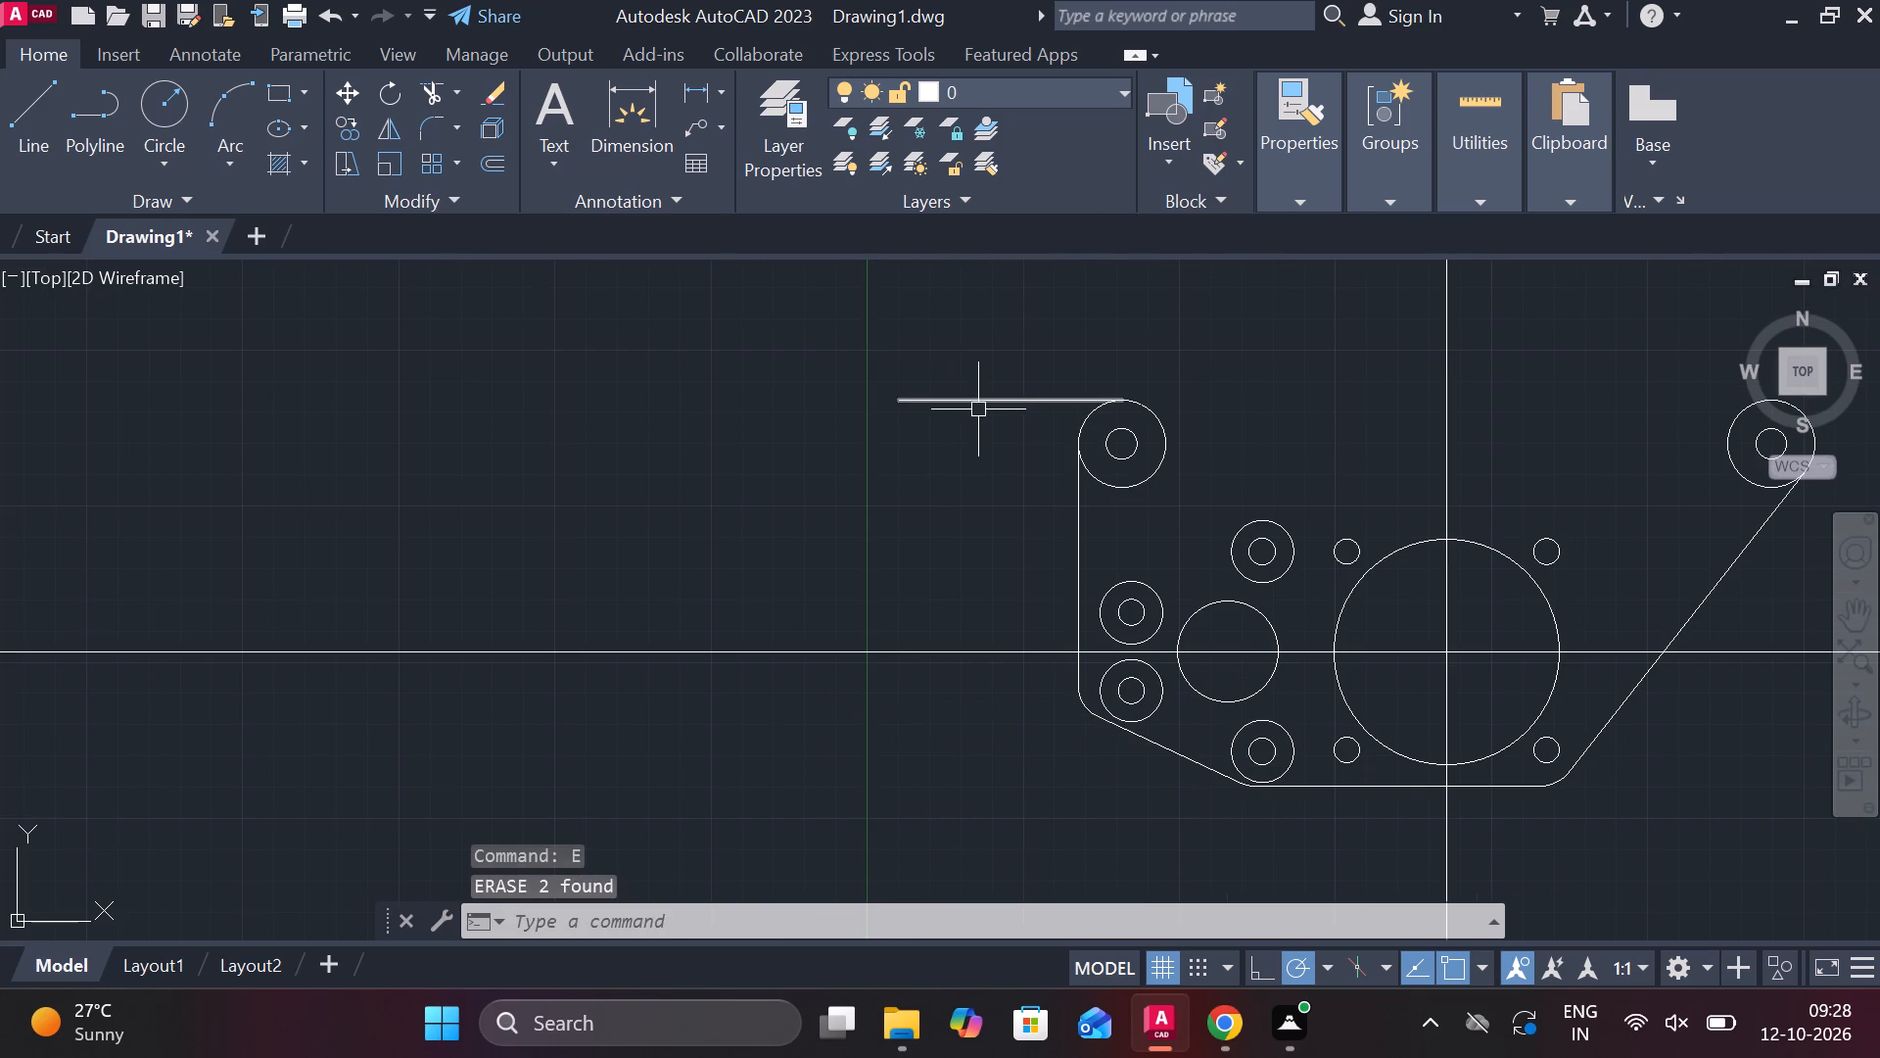
Erase the leftover horizontal line running from the top of the plate's upper-left concentric circles.
{"action": "left_click", "coordinate": [981, 411]}
{"action": "left_click", "coordinate": [987, 398]}
{"action": "left_click", "coordinate": [988, 398]}
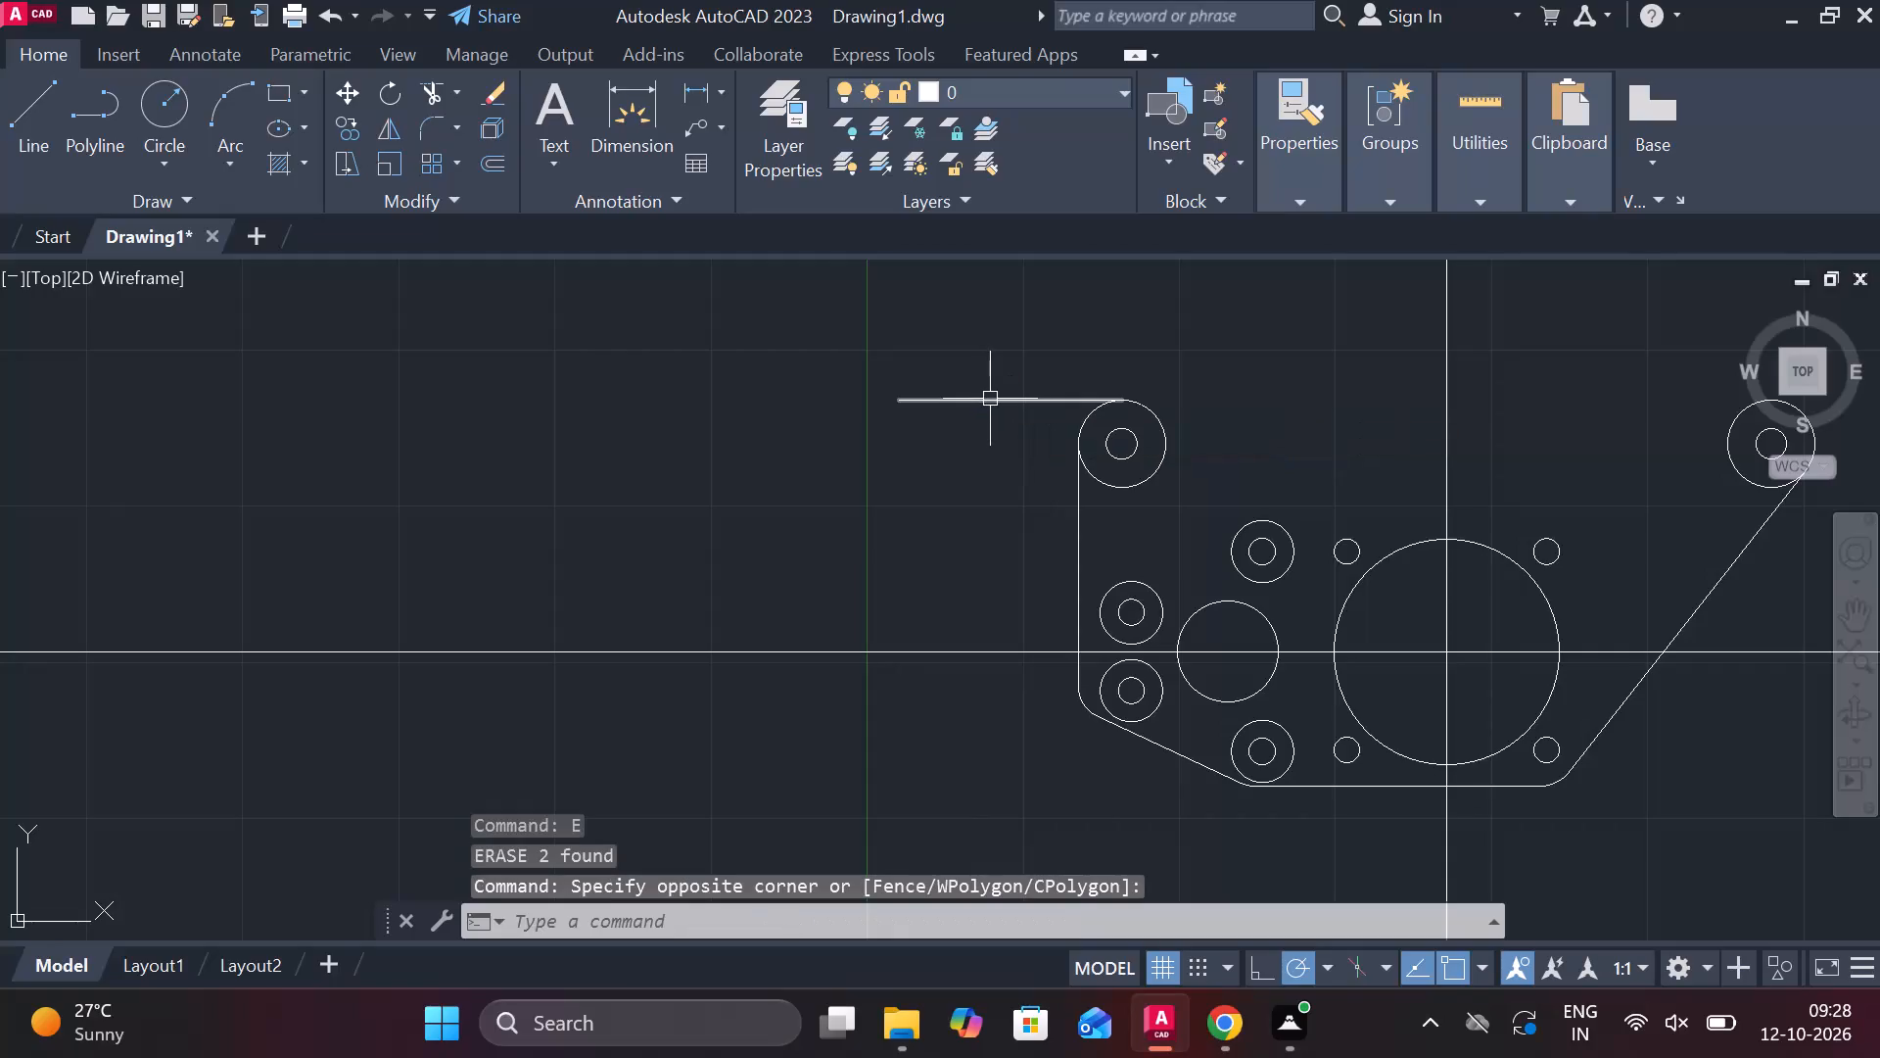
{"action": "left_click", "coordinate": [992, 406]}
{"action": "type", "text": "e"}
{"action": "key", "text": "space"}
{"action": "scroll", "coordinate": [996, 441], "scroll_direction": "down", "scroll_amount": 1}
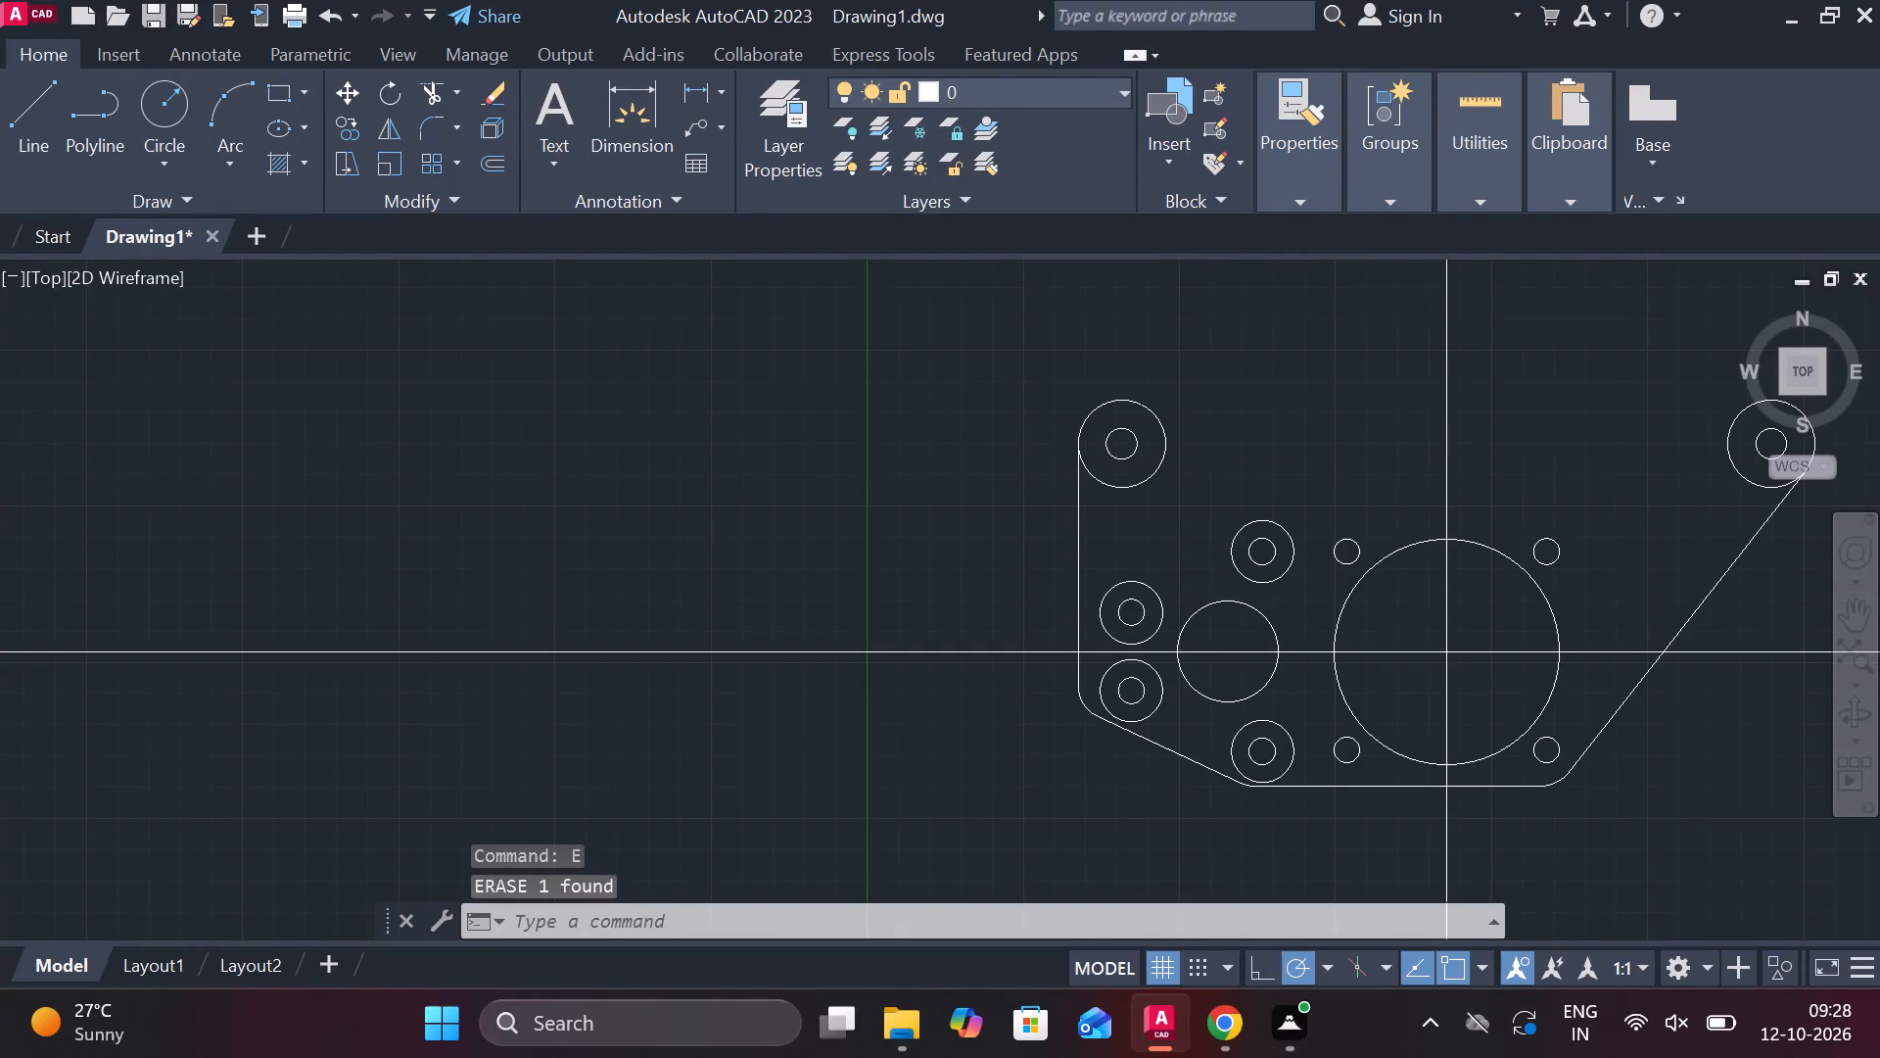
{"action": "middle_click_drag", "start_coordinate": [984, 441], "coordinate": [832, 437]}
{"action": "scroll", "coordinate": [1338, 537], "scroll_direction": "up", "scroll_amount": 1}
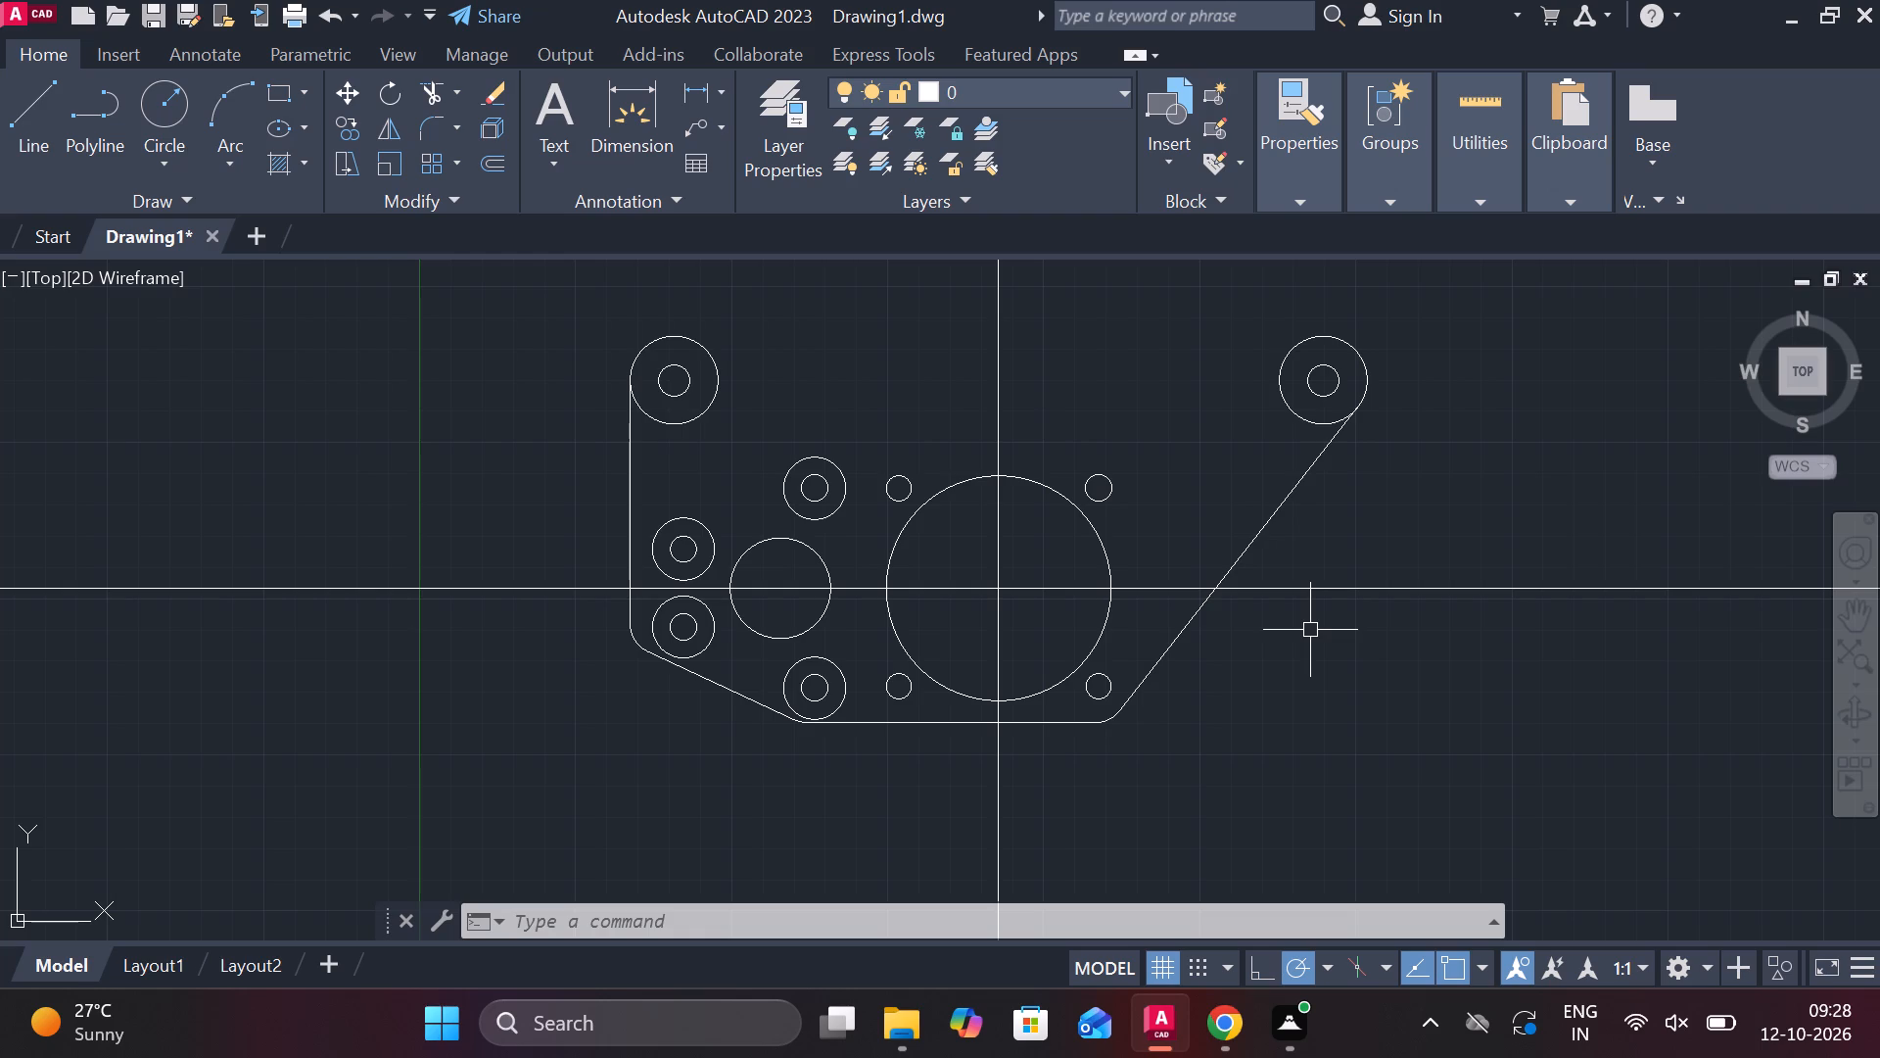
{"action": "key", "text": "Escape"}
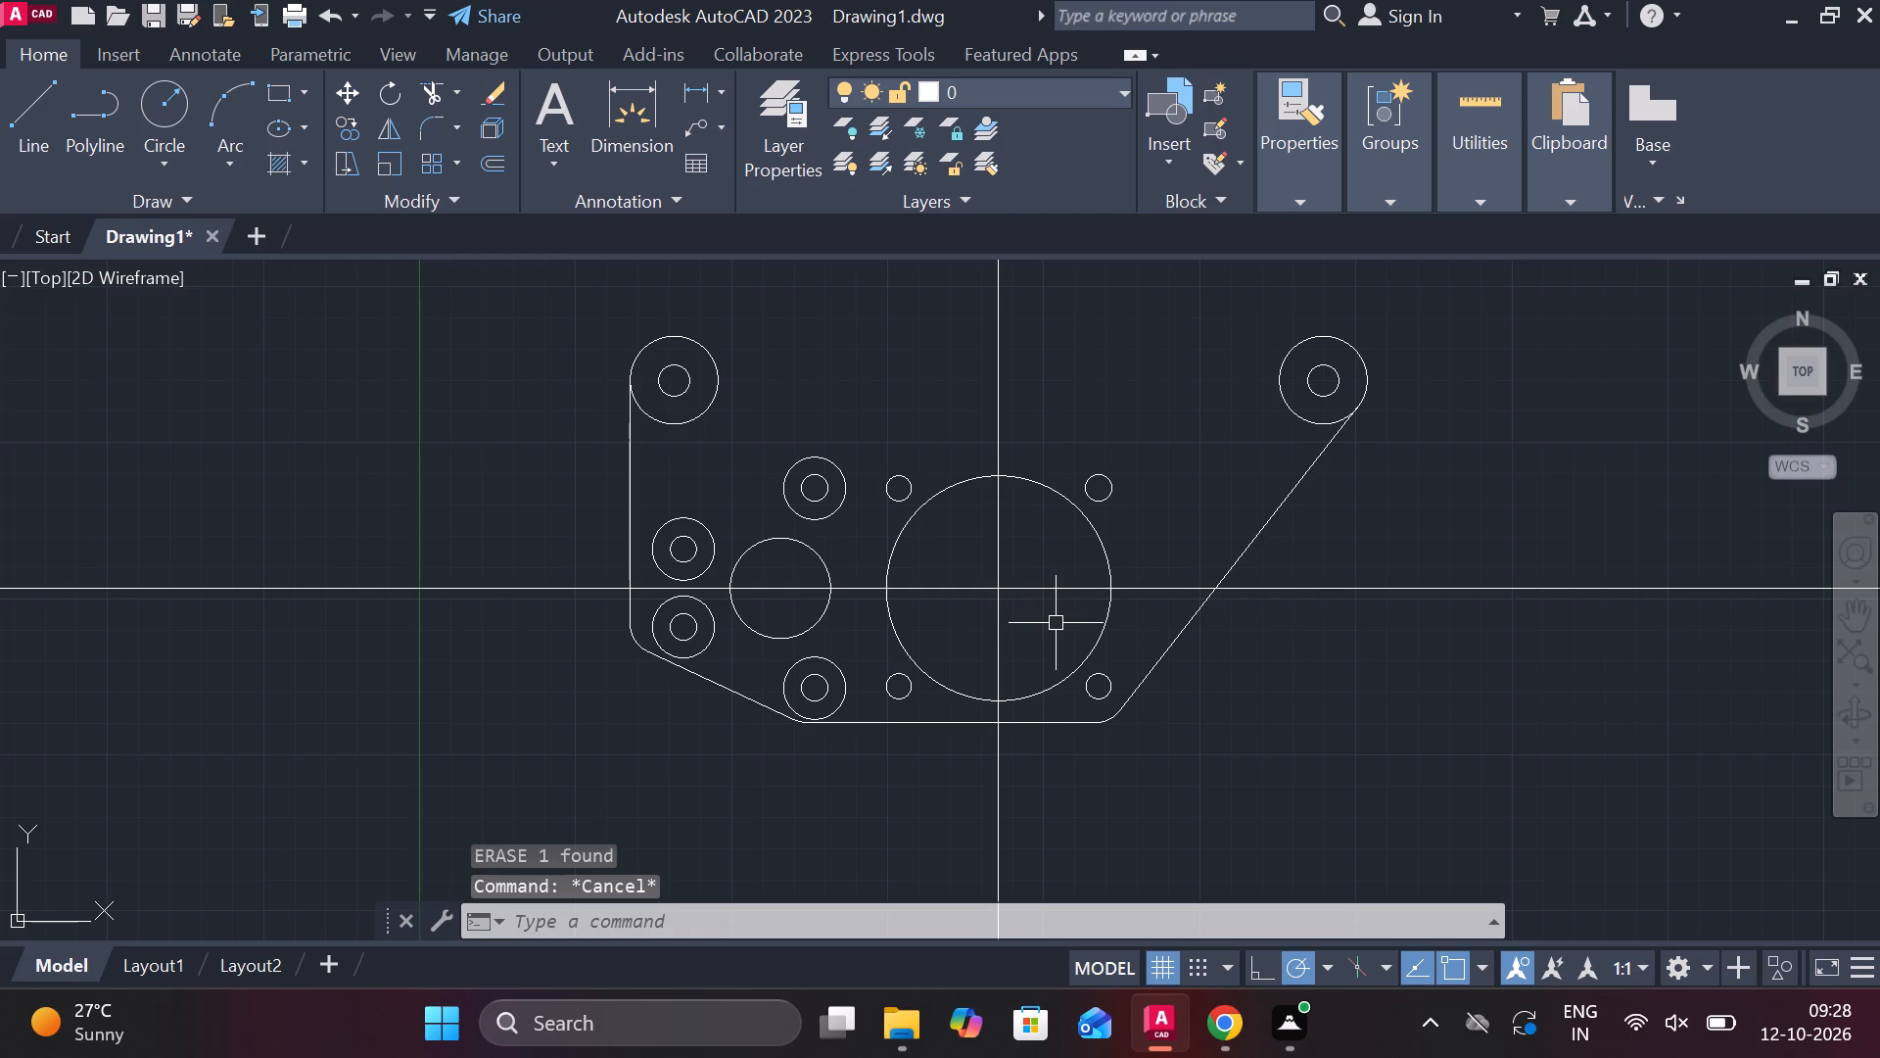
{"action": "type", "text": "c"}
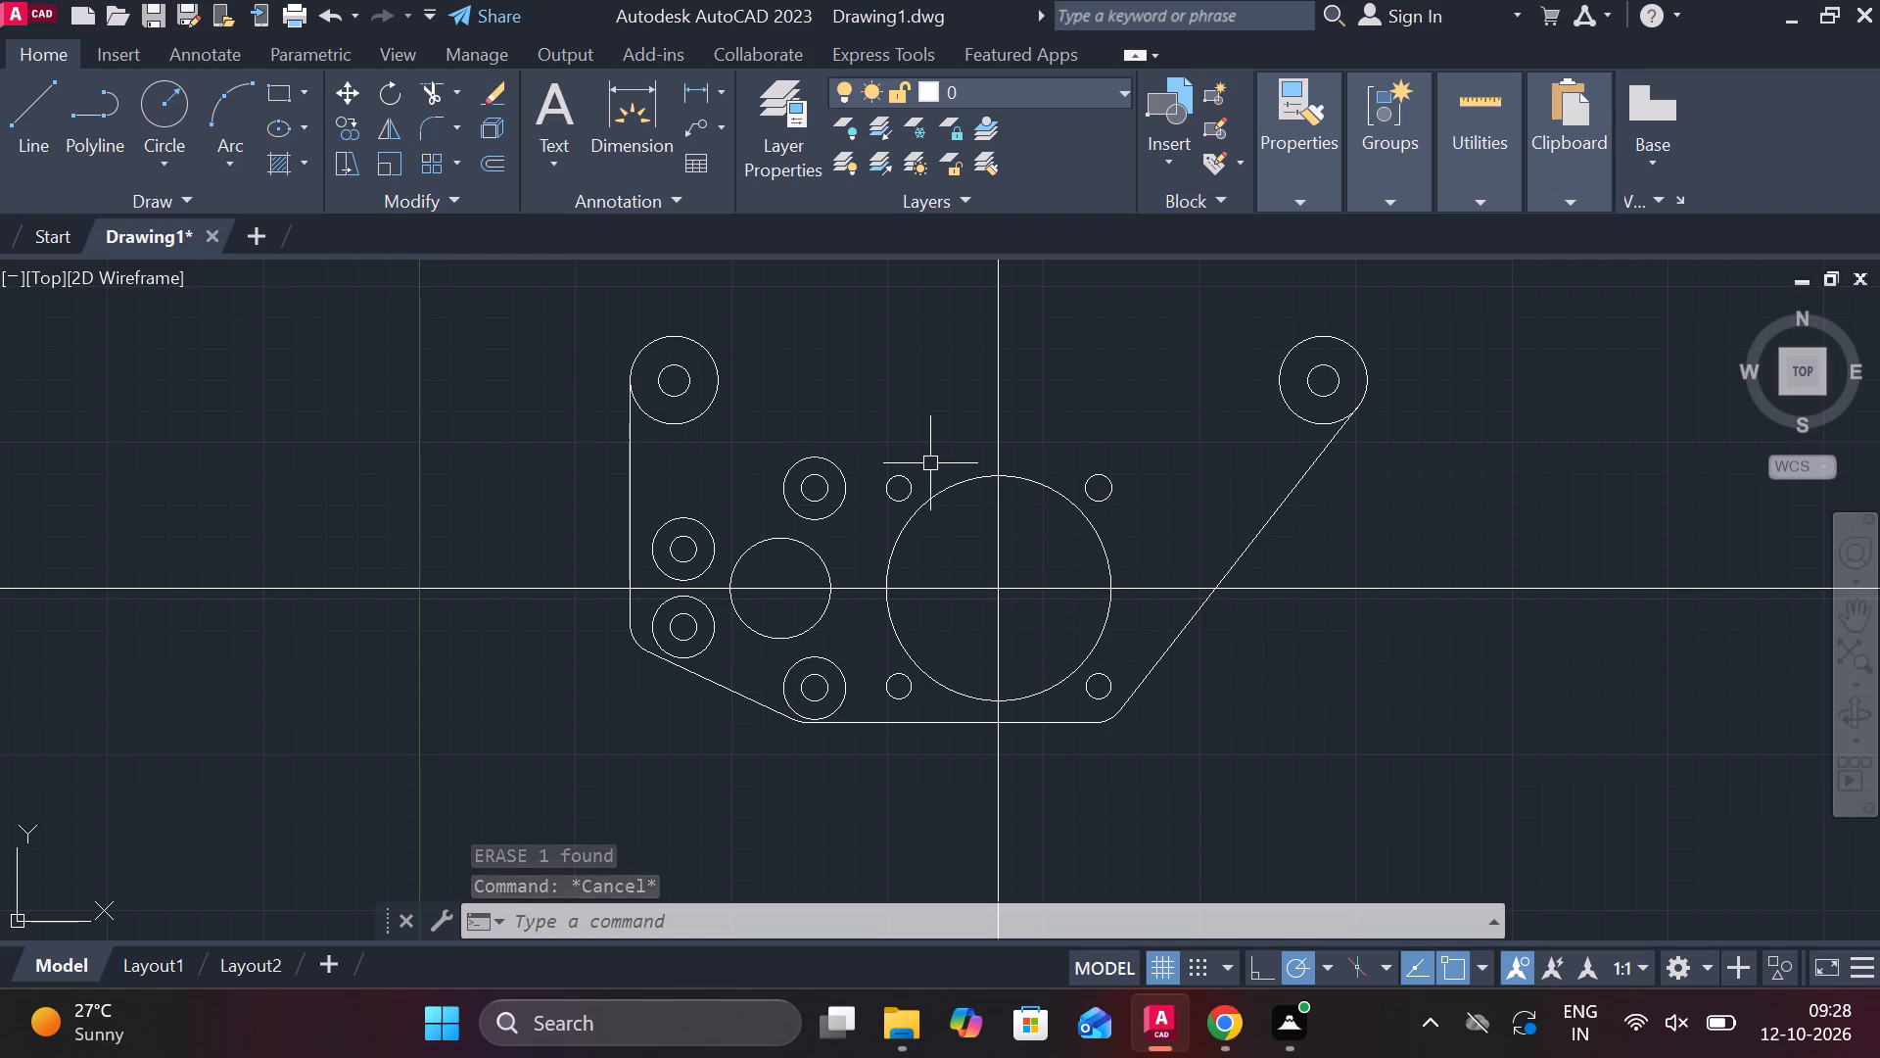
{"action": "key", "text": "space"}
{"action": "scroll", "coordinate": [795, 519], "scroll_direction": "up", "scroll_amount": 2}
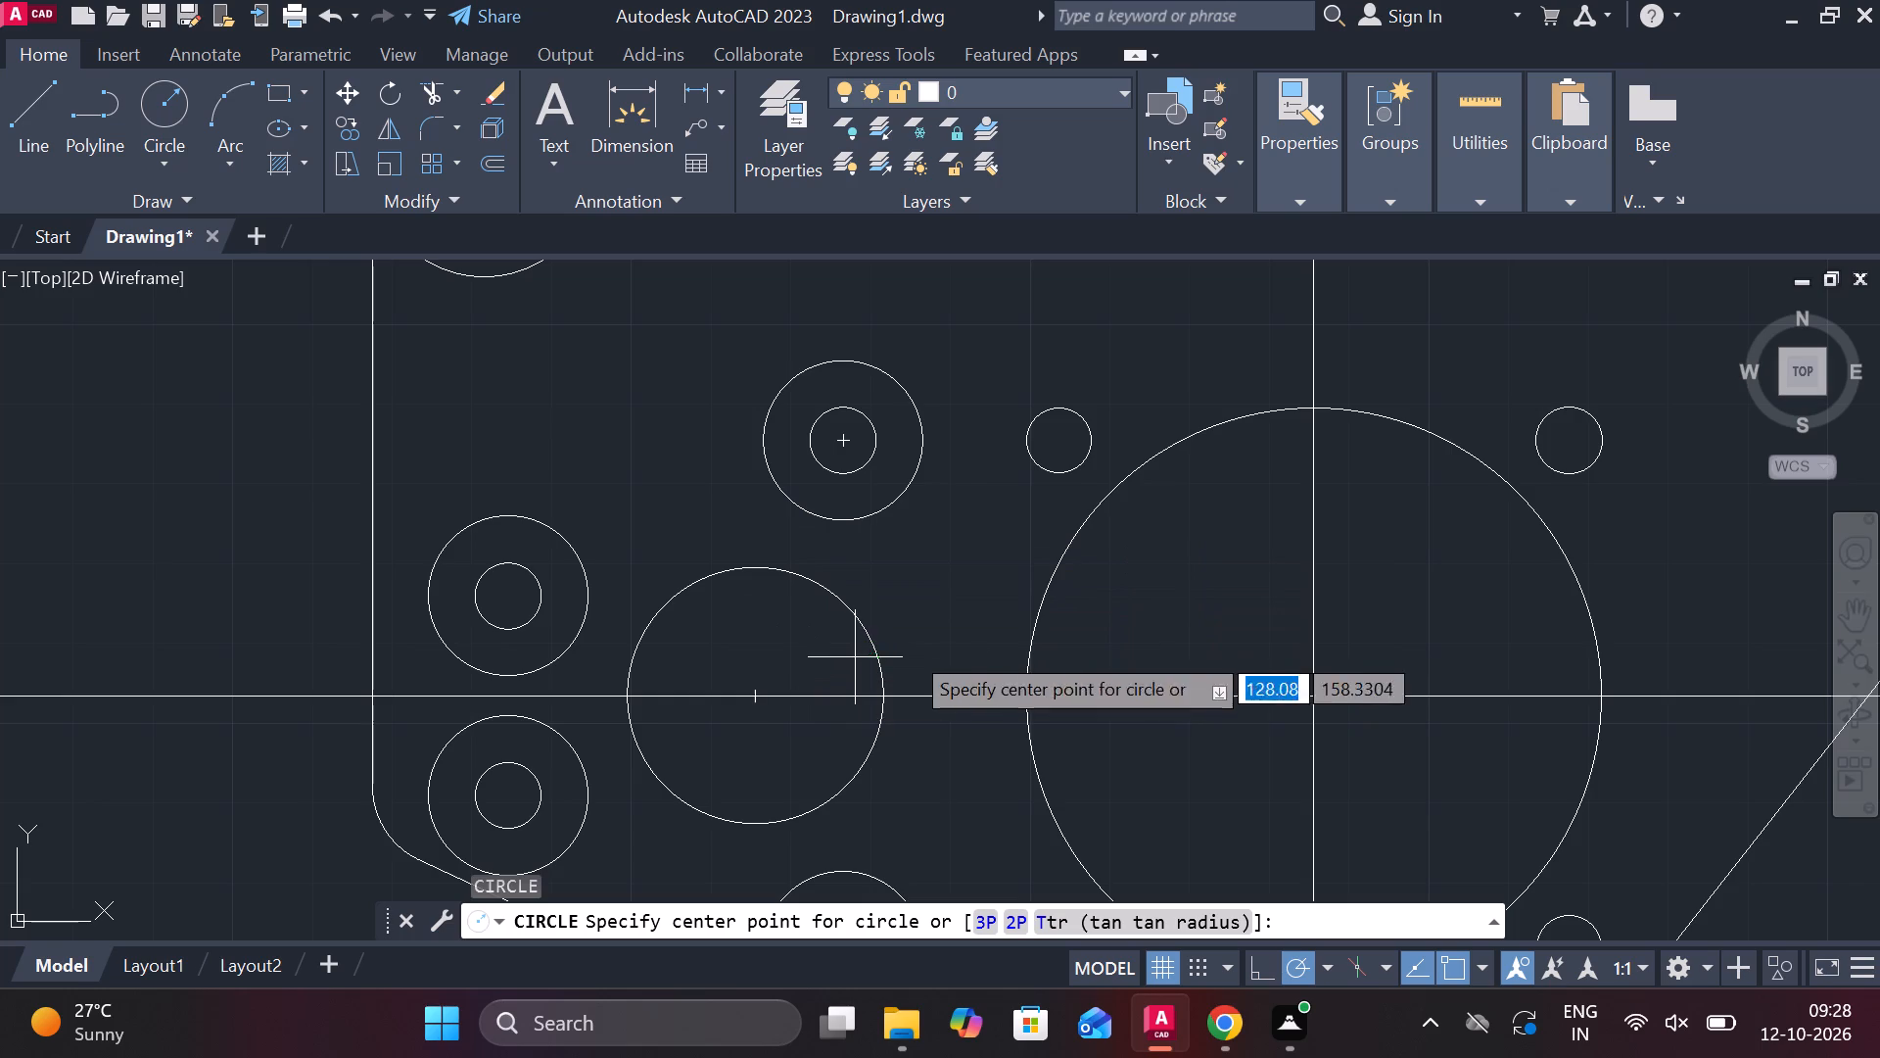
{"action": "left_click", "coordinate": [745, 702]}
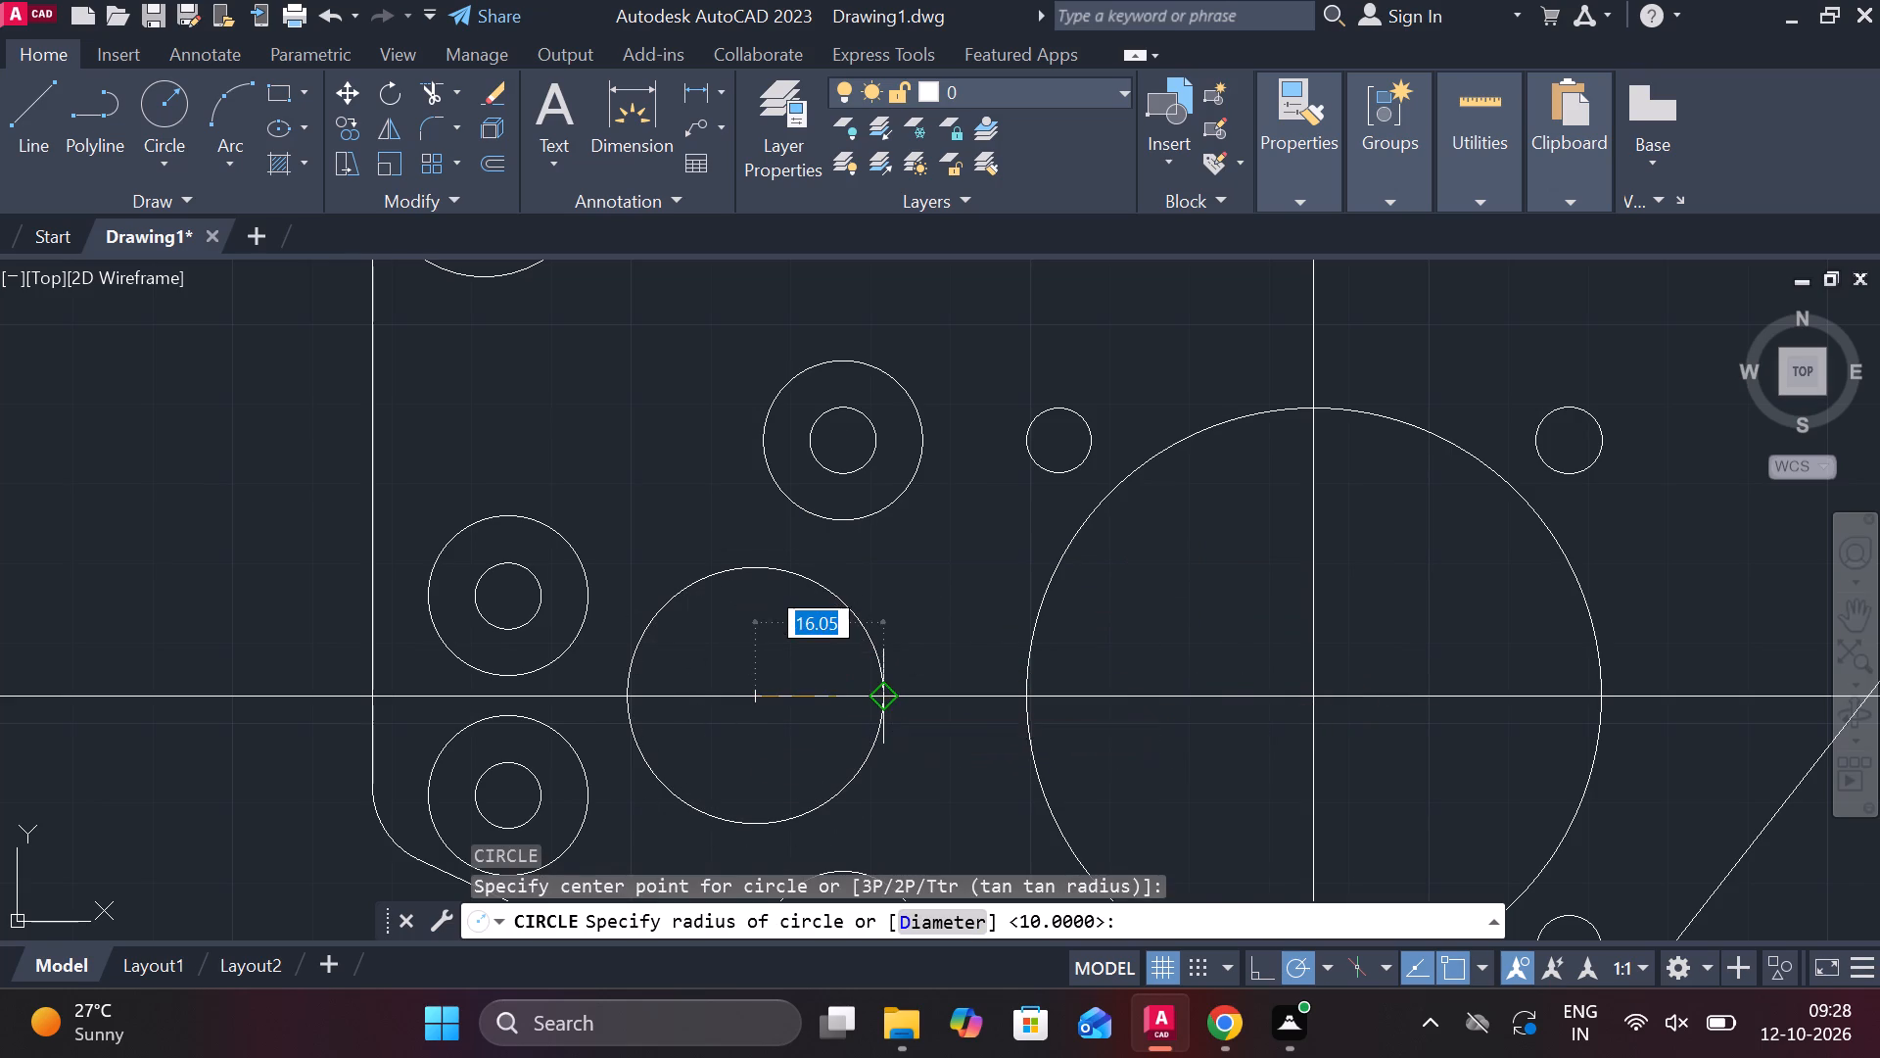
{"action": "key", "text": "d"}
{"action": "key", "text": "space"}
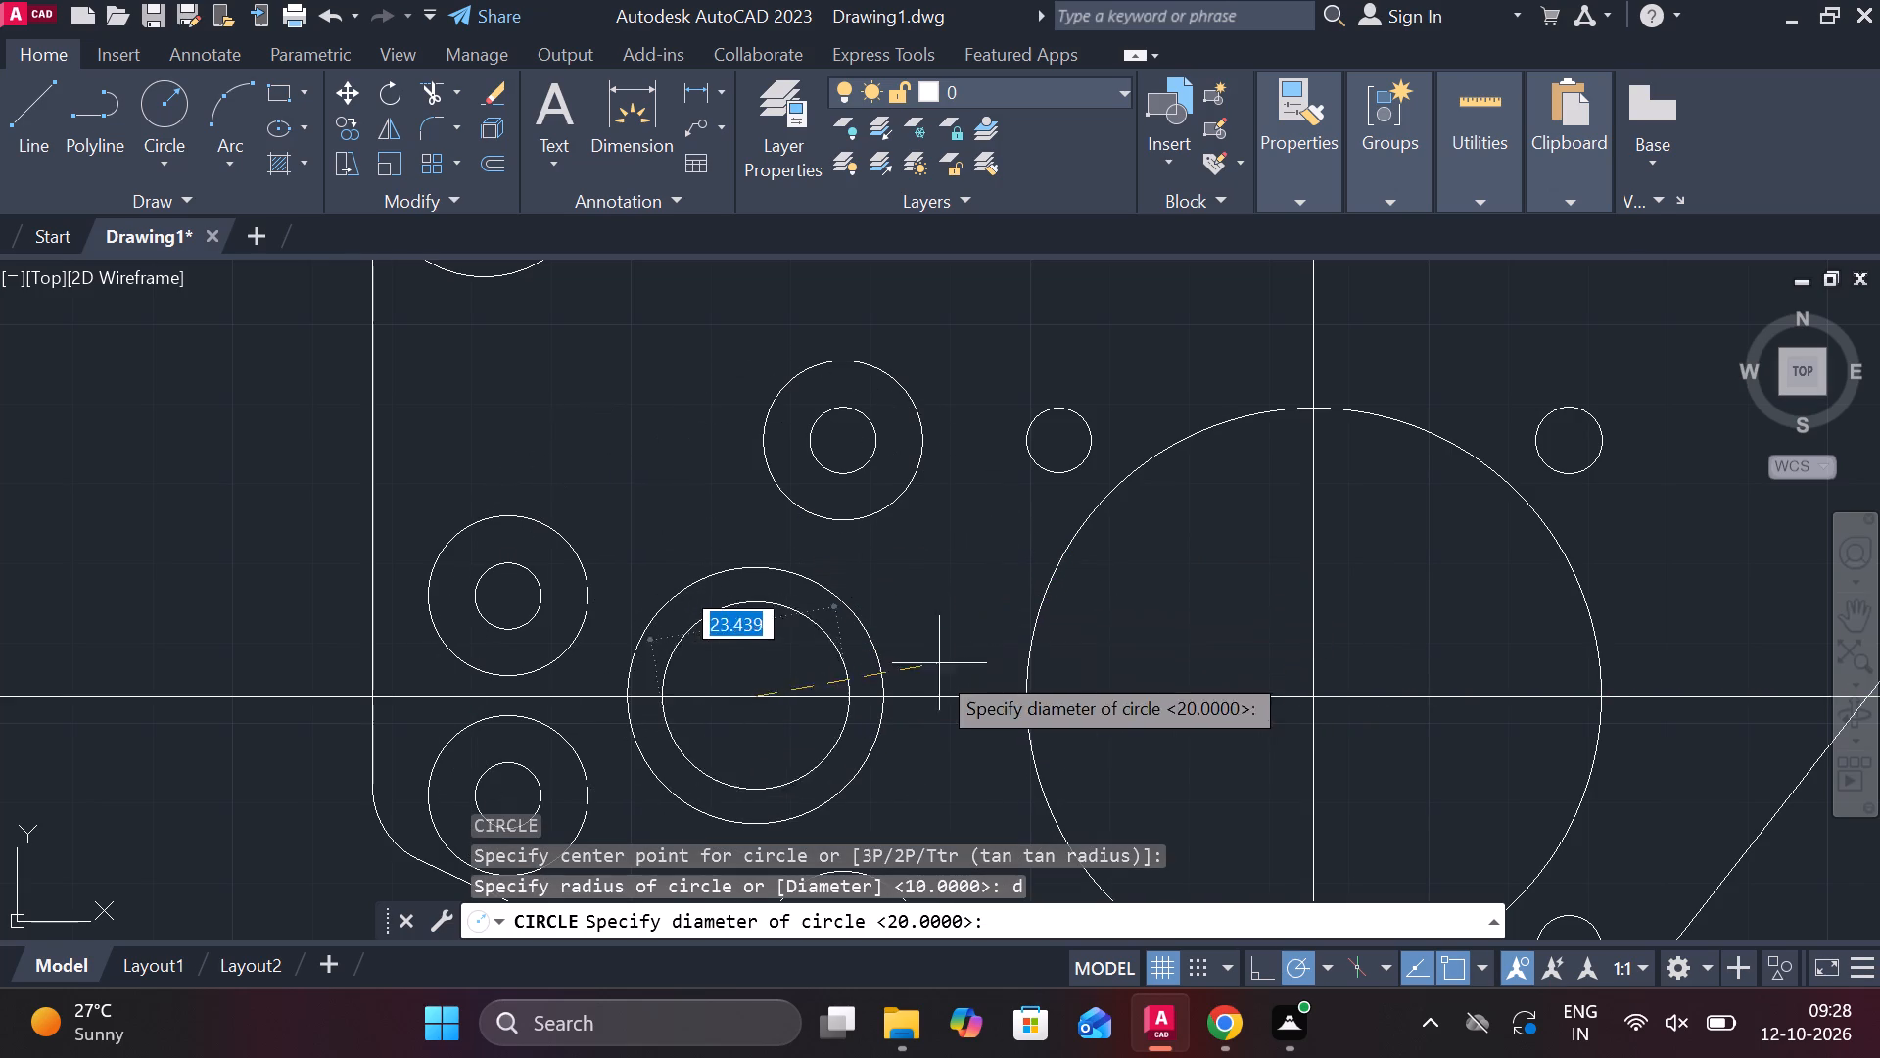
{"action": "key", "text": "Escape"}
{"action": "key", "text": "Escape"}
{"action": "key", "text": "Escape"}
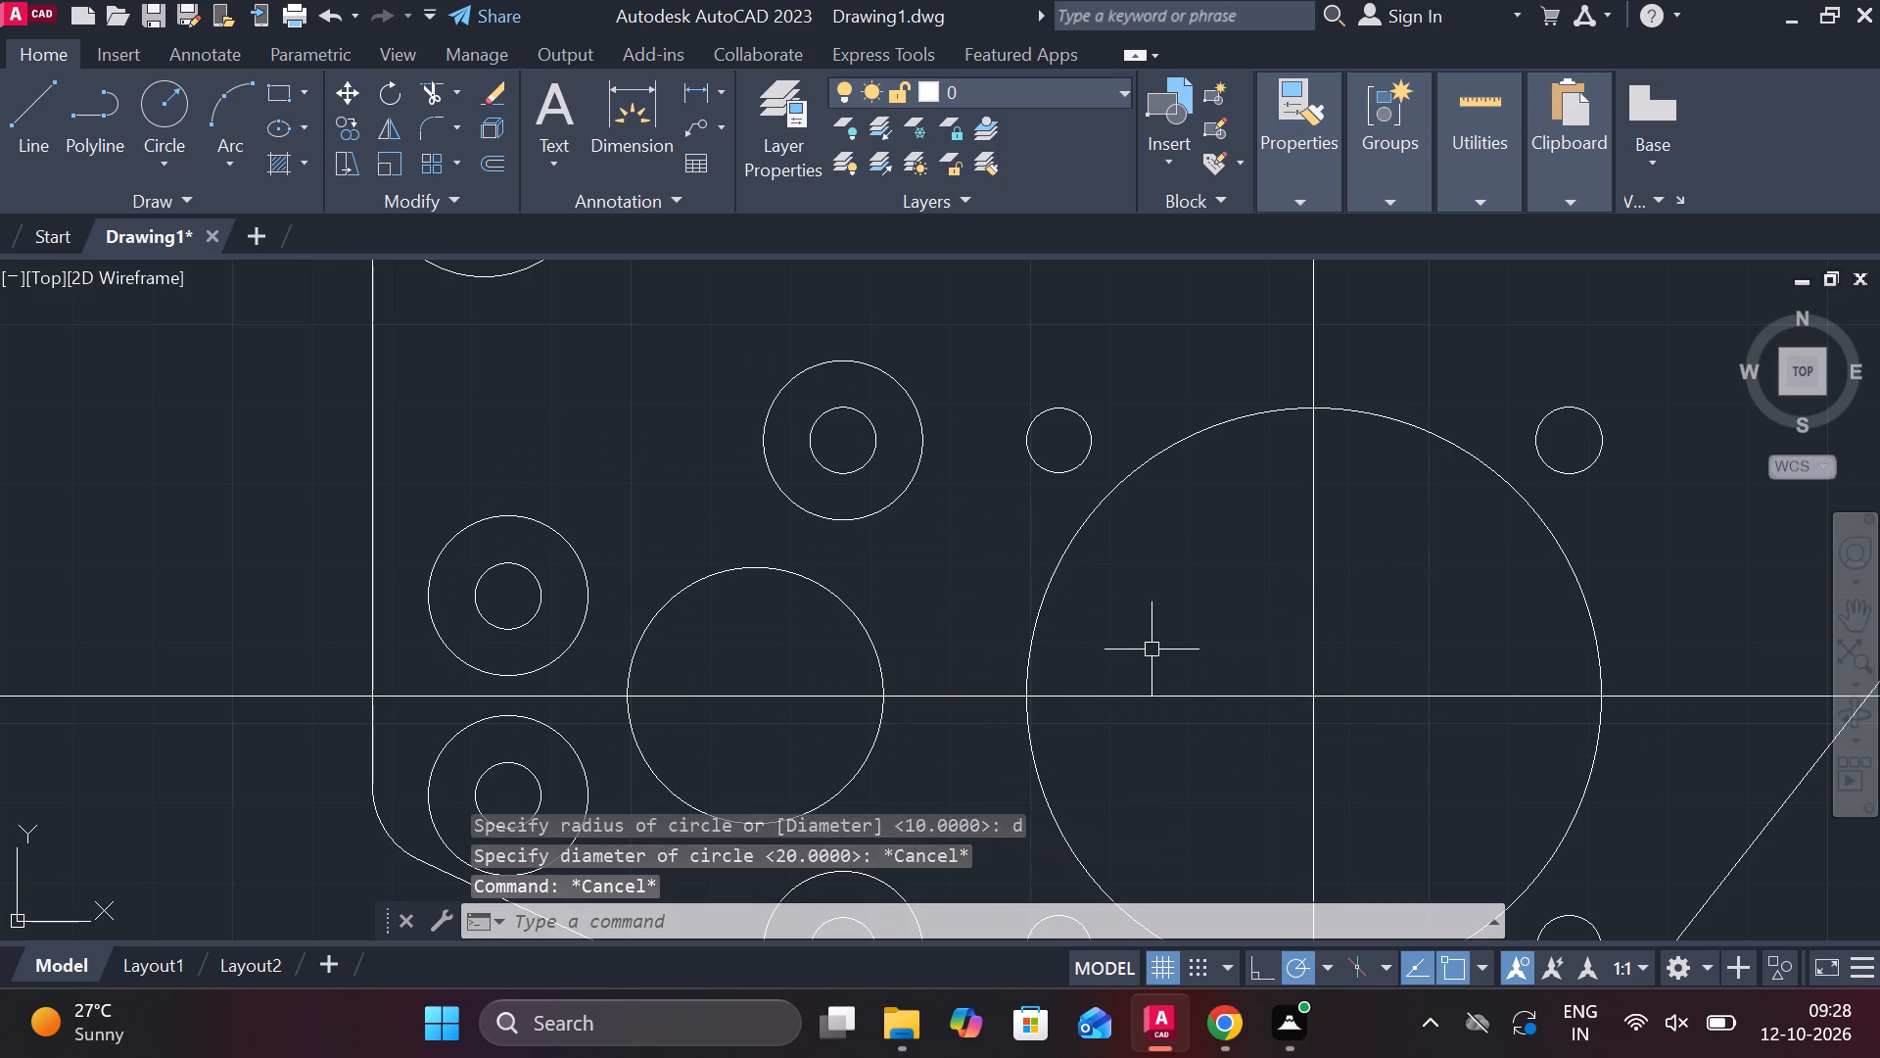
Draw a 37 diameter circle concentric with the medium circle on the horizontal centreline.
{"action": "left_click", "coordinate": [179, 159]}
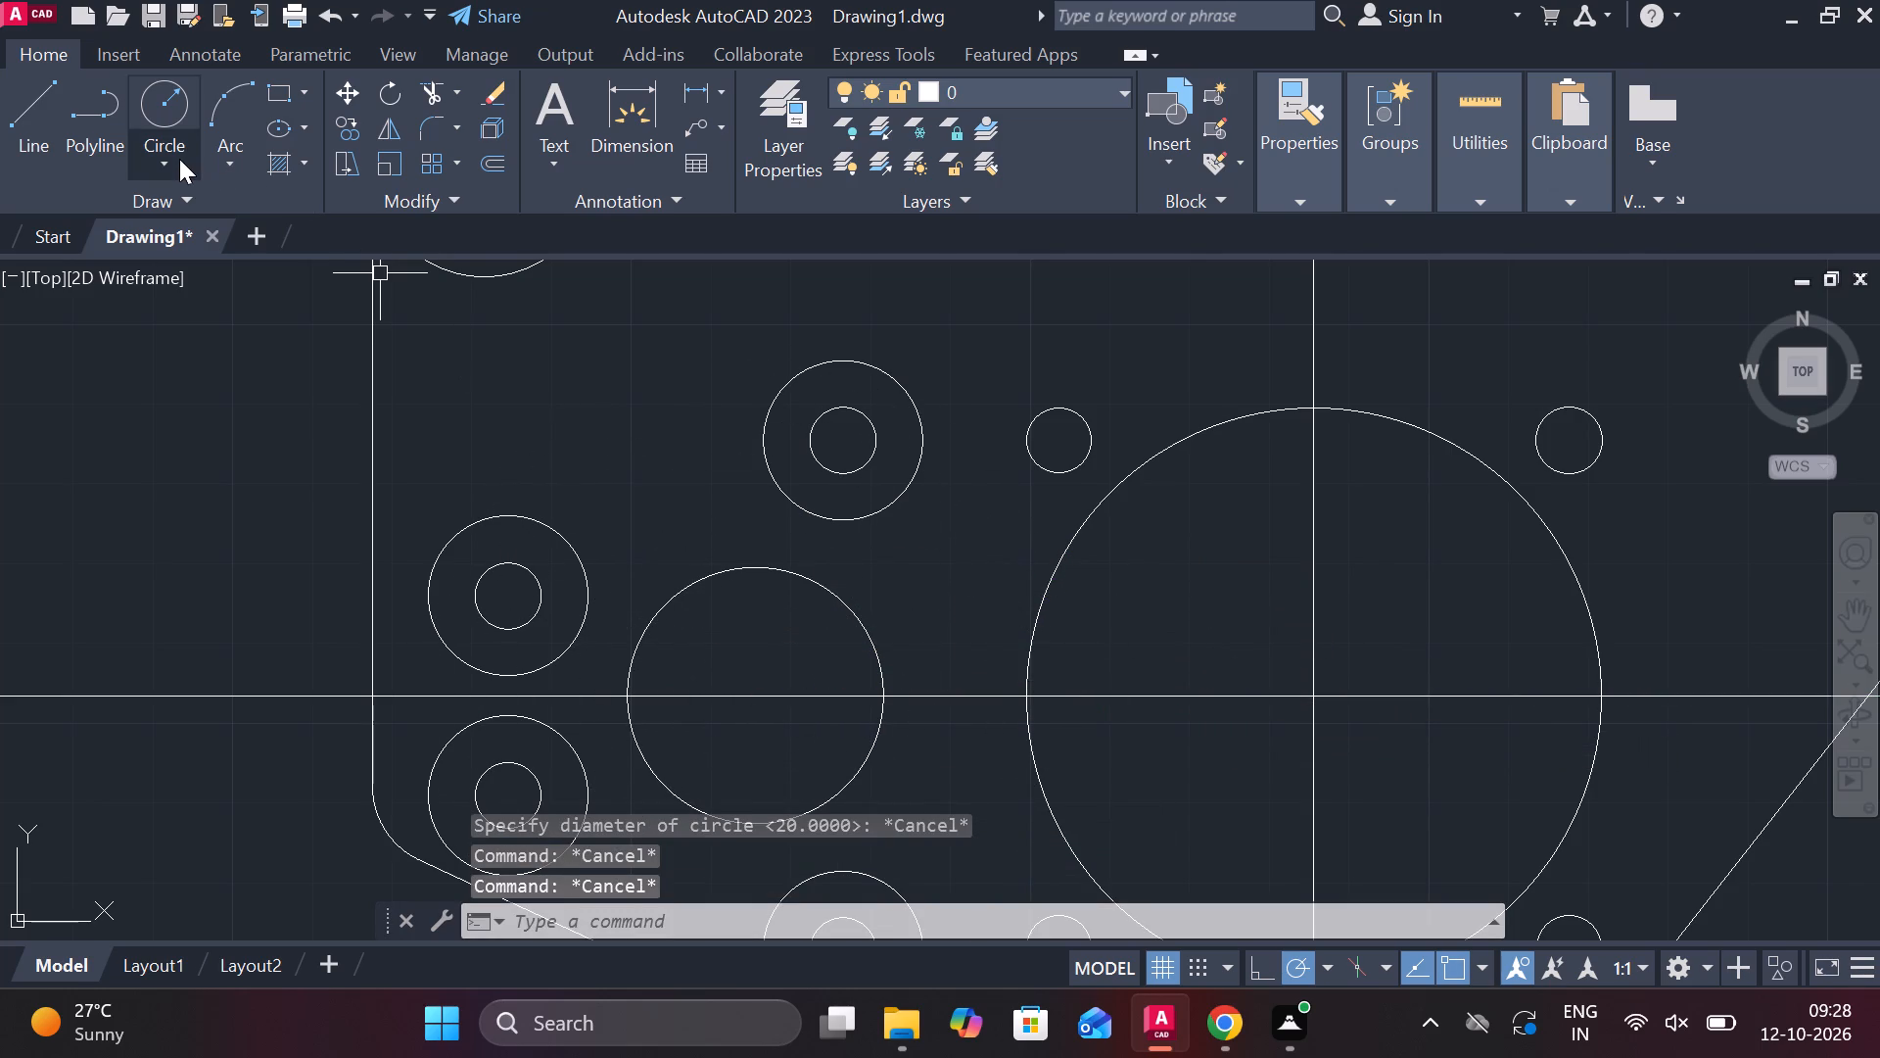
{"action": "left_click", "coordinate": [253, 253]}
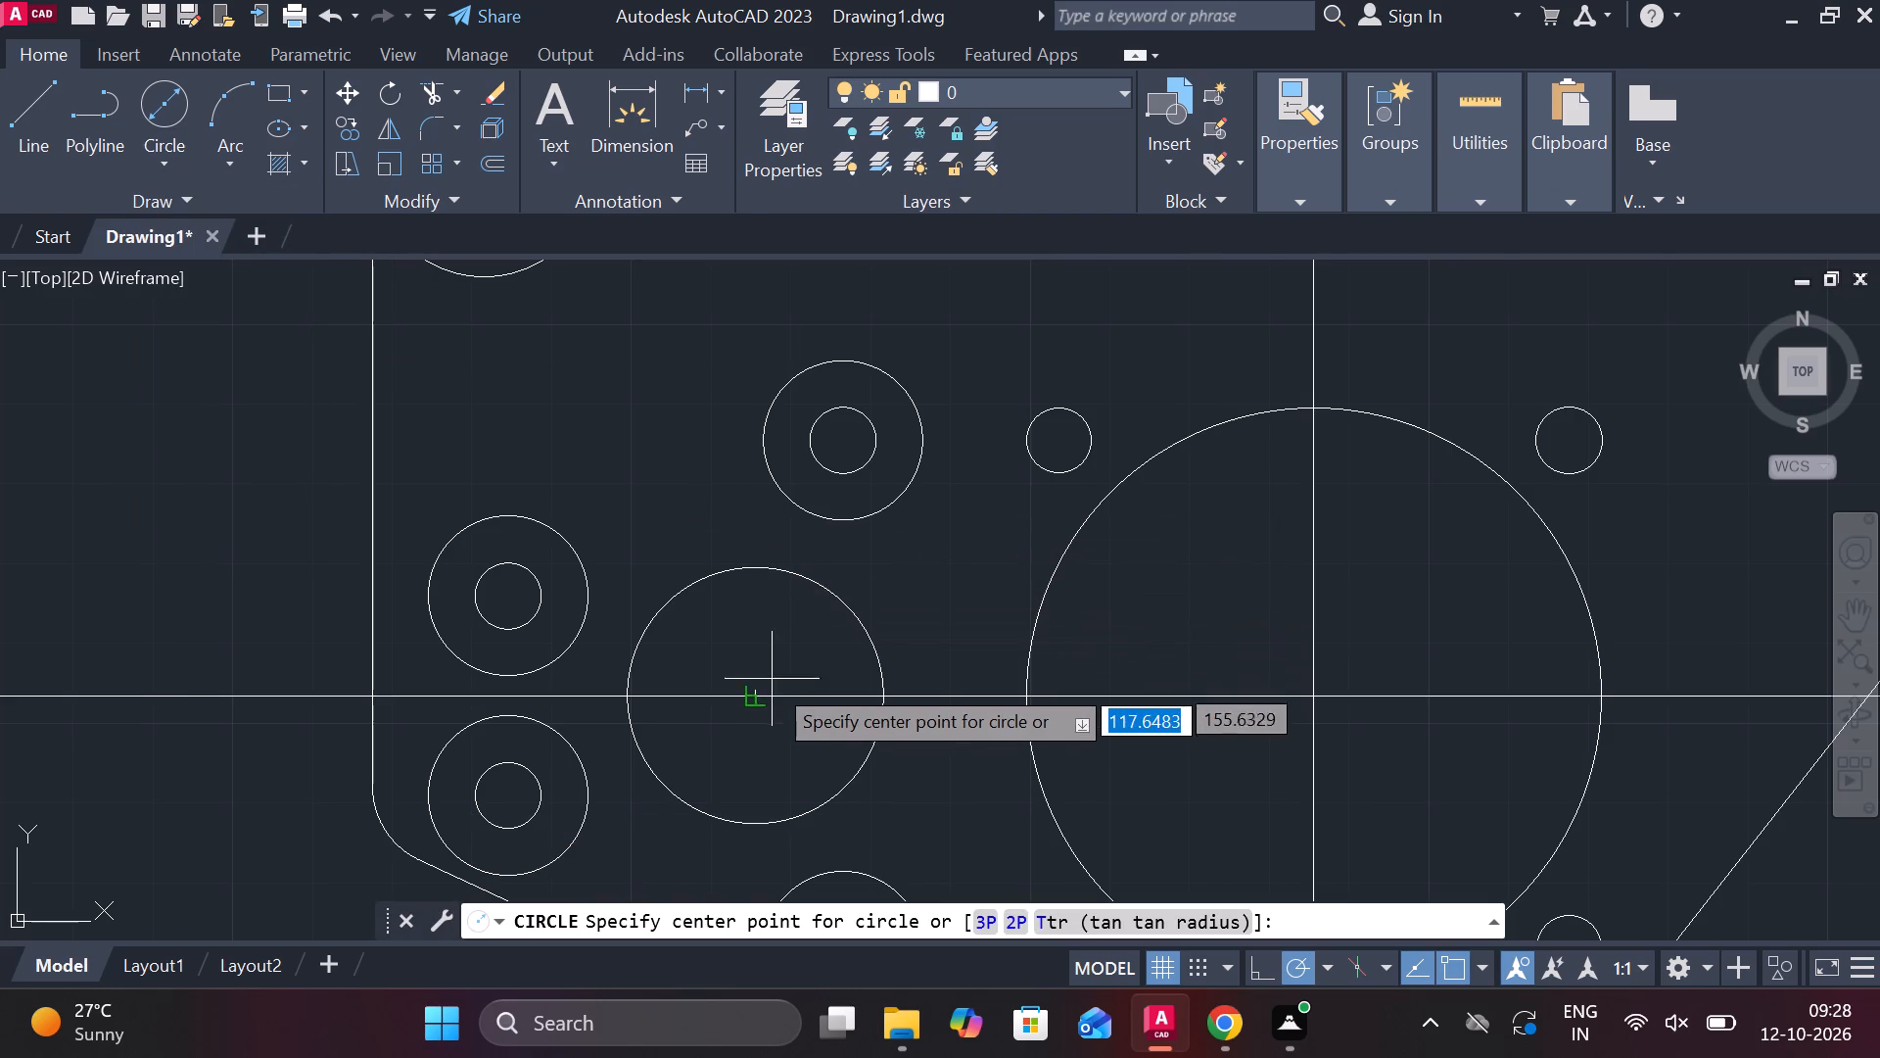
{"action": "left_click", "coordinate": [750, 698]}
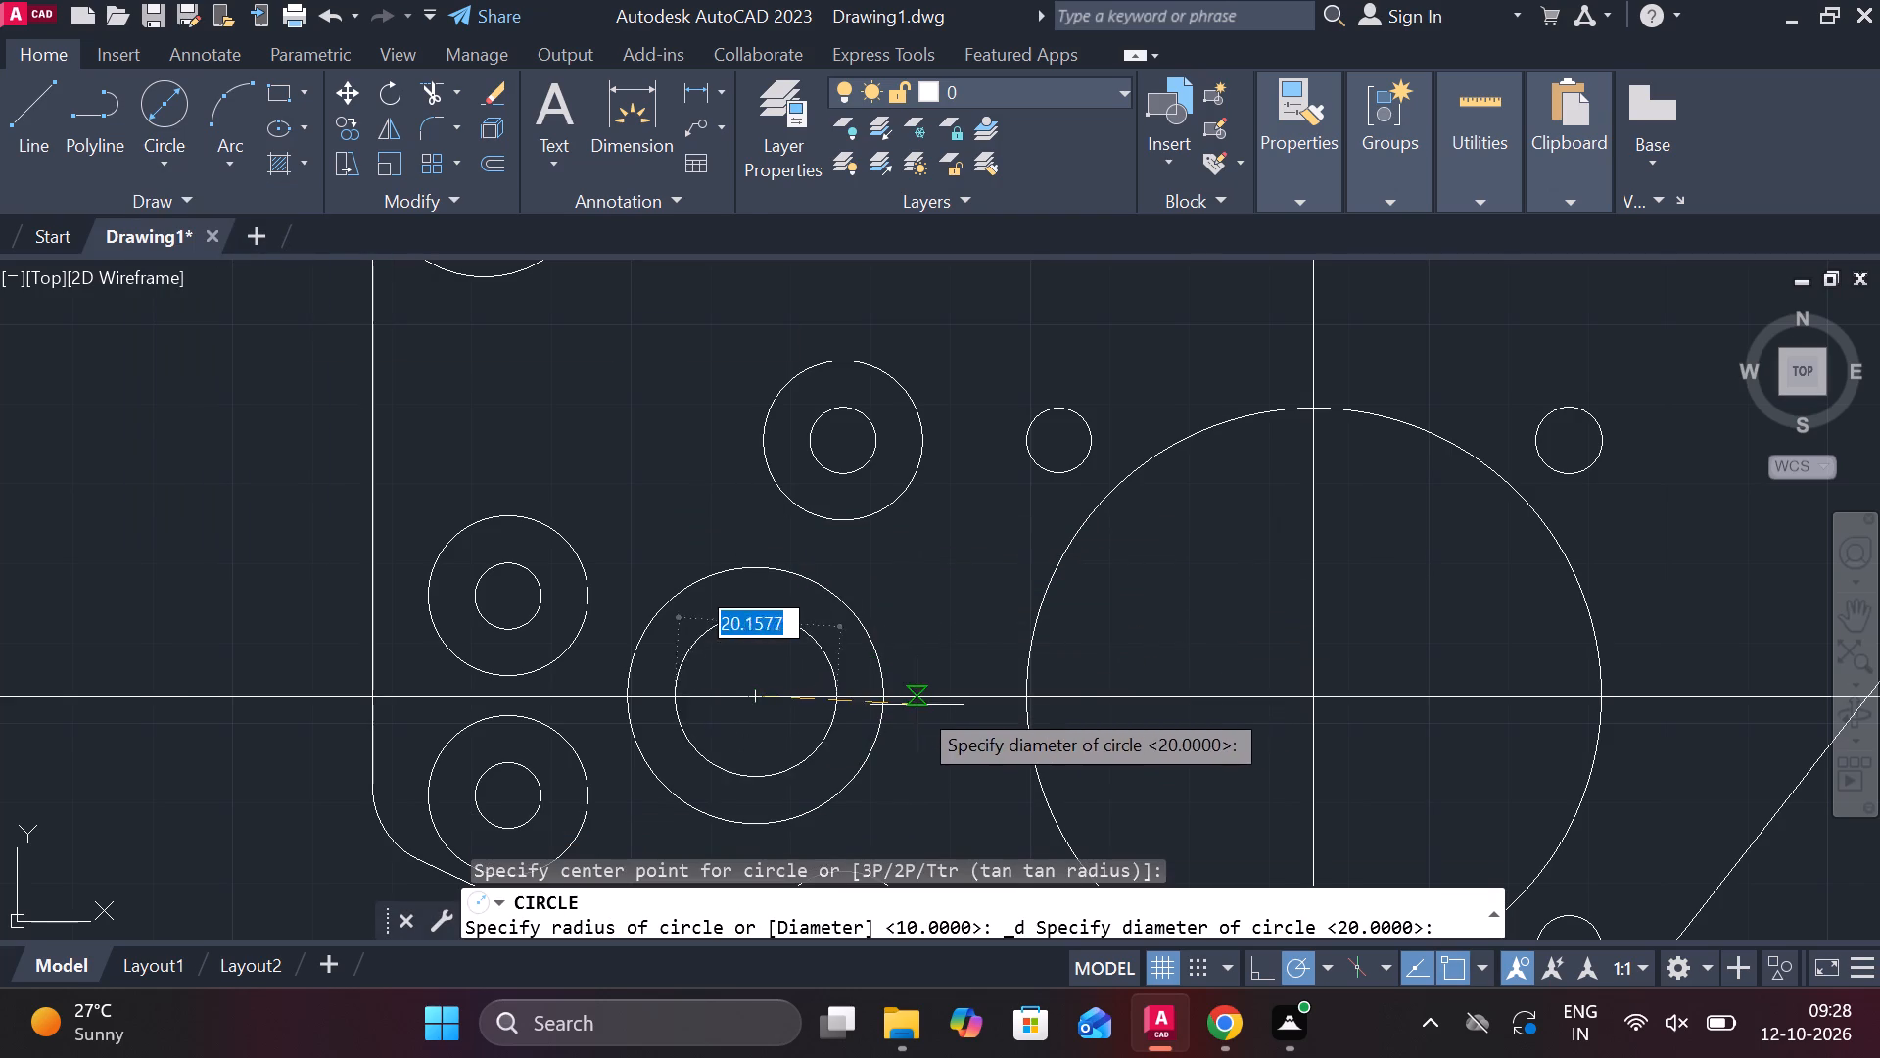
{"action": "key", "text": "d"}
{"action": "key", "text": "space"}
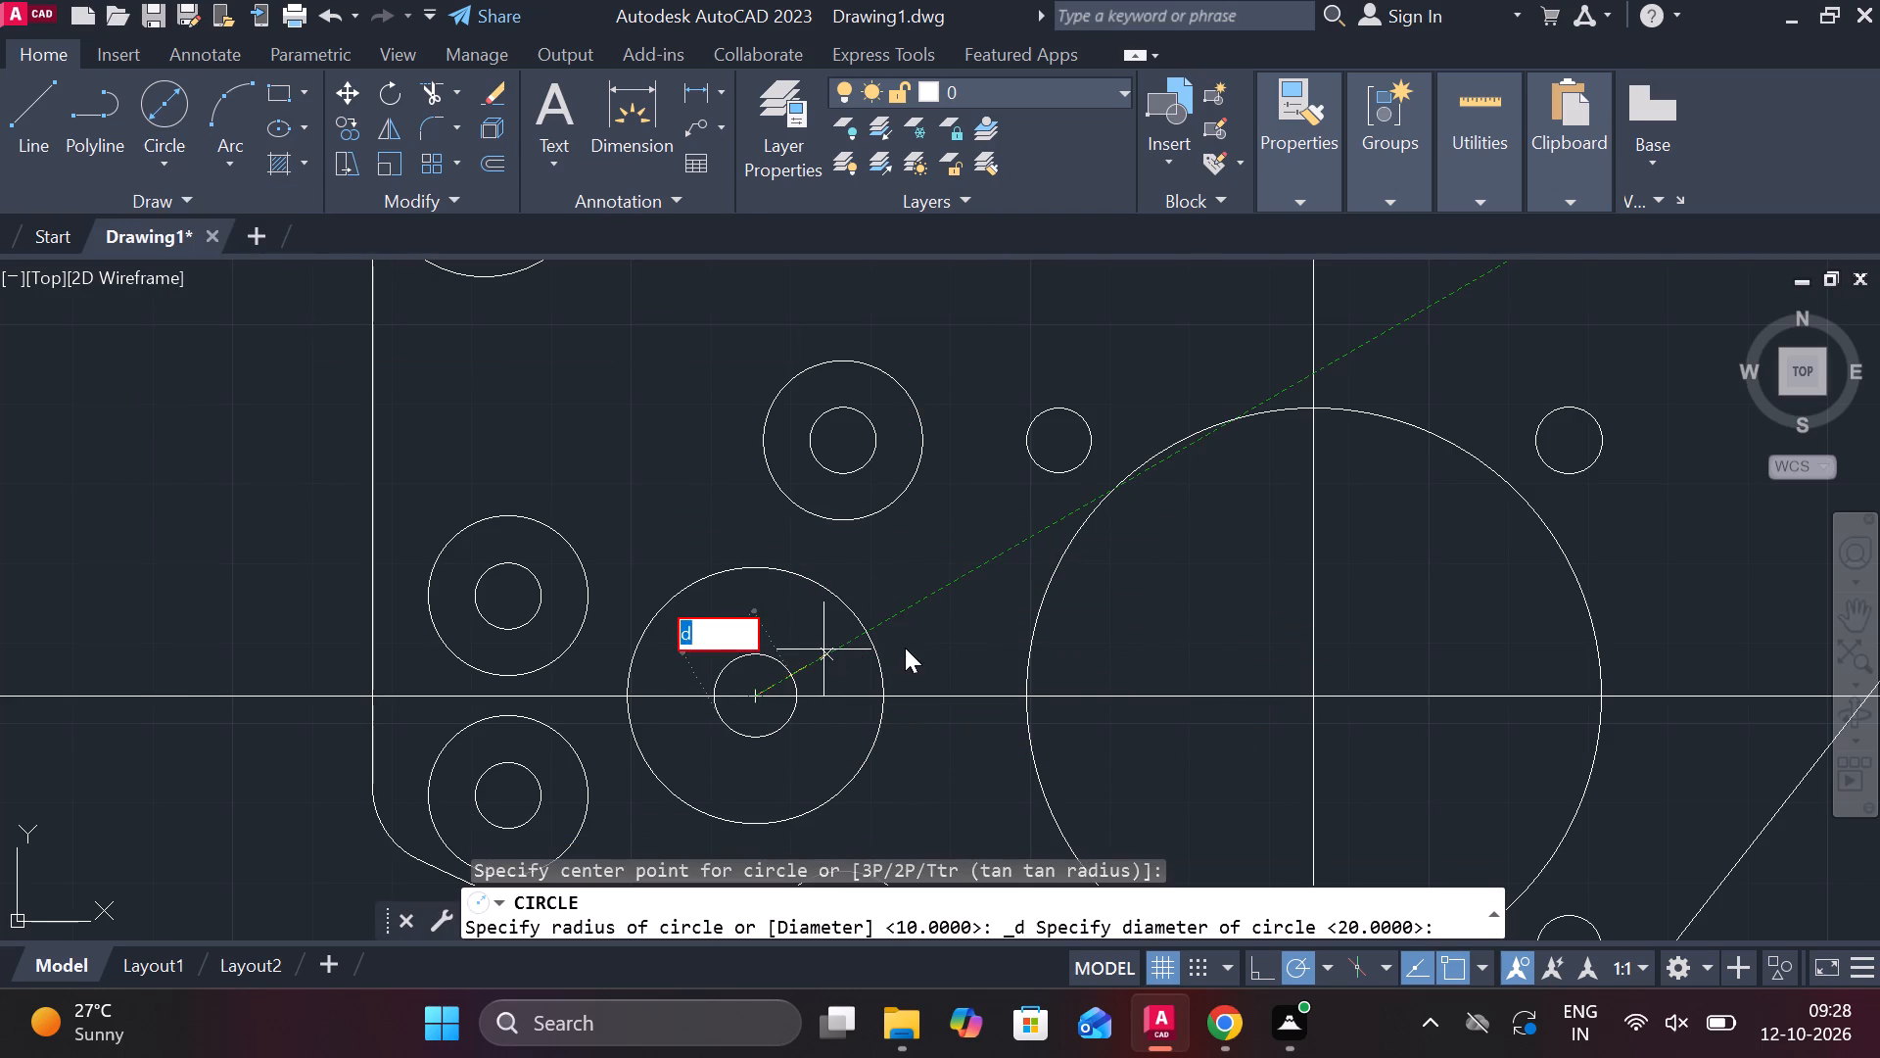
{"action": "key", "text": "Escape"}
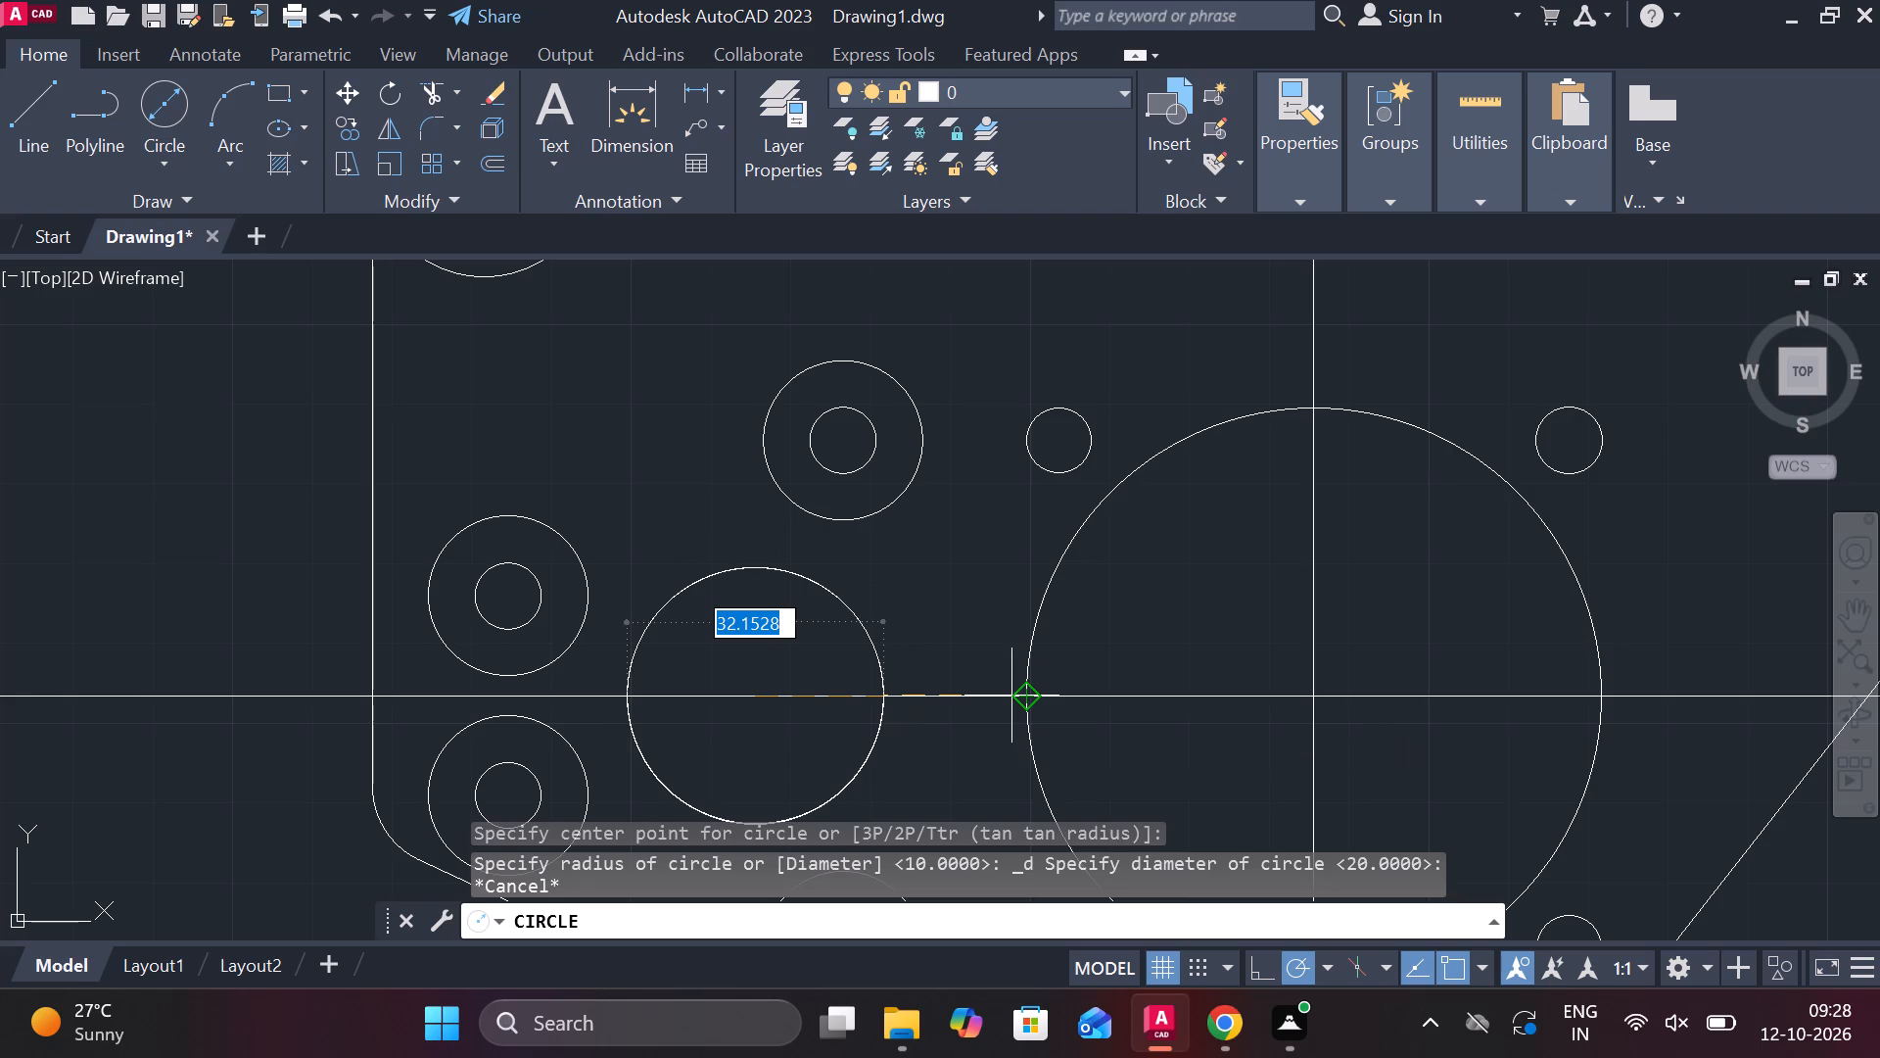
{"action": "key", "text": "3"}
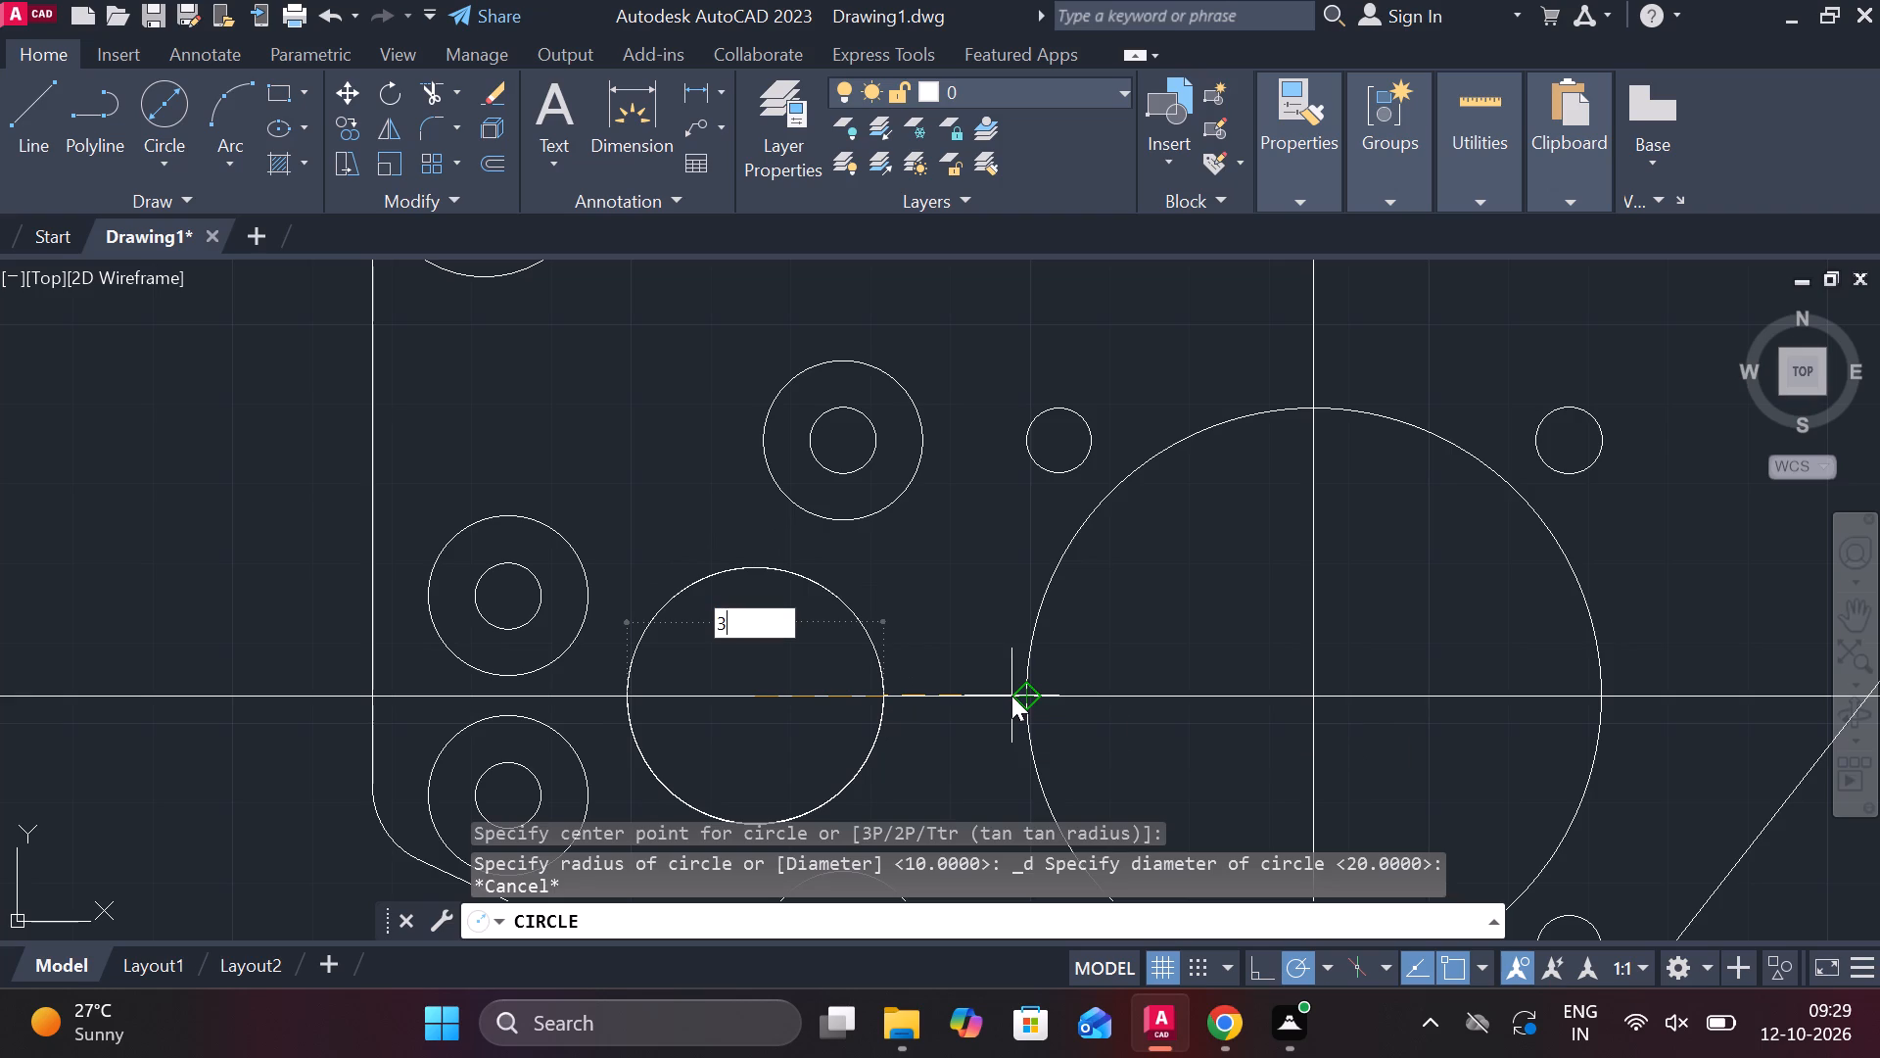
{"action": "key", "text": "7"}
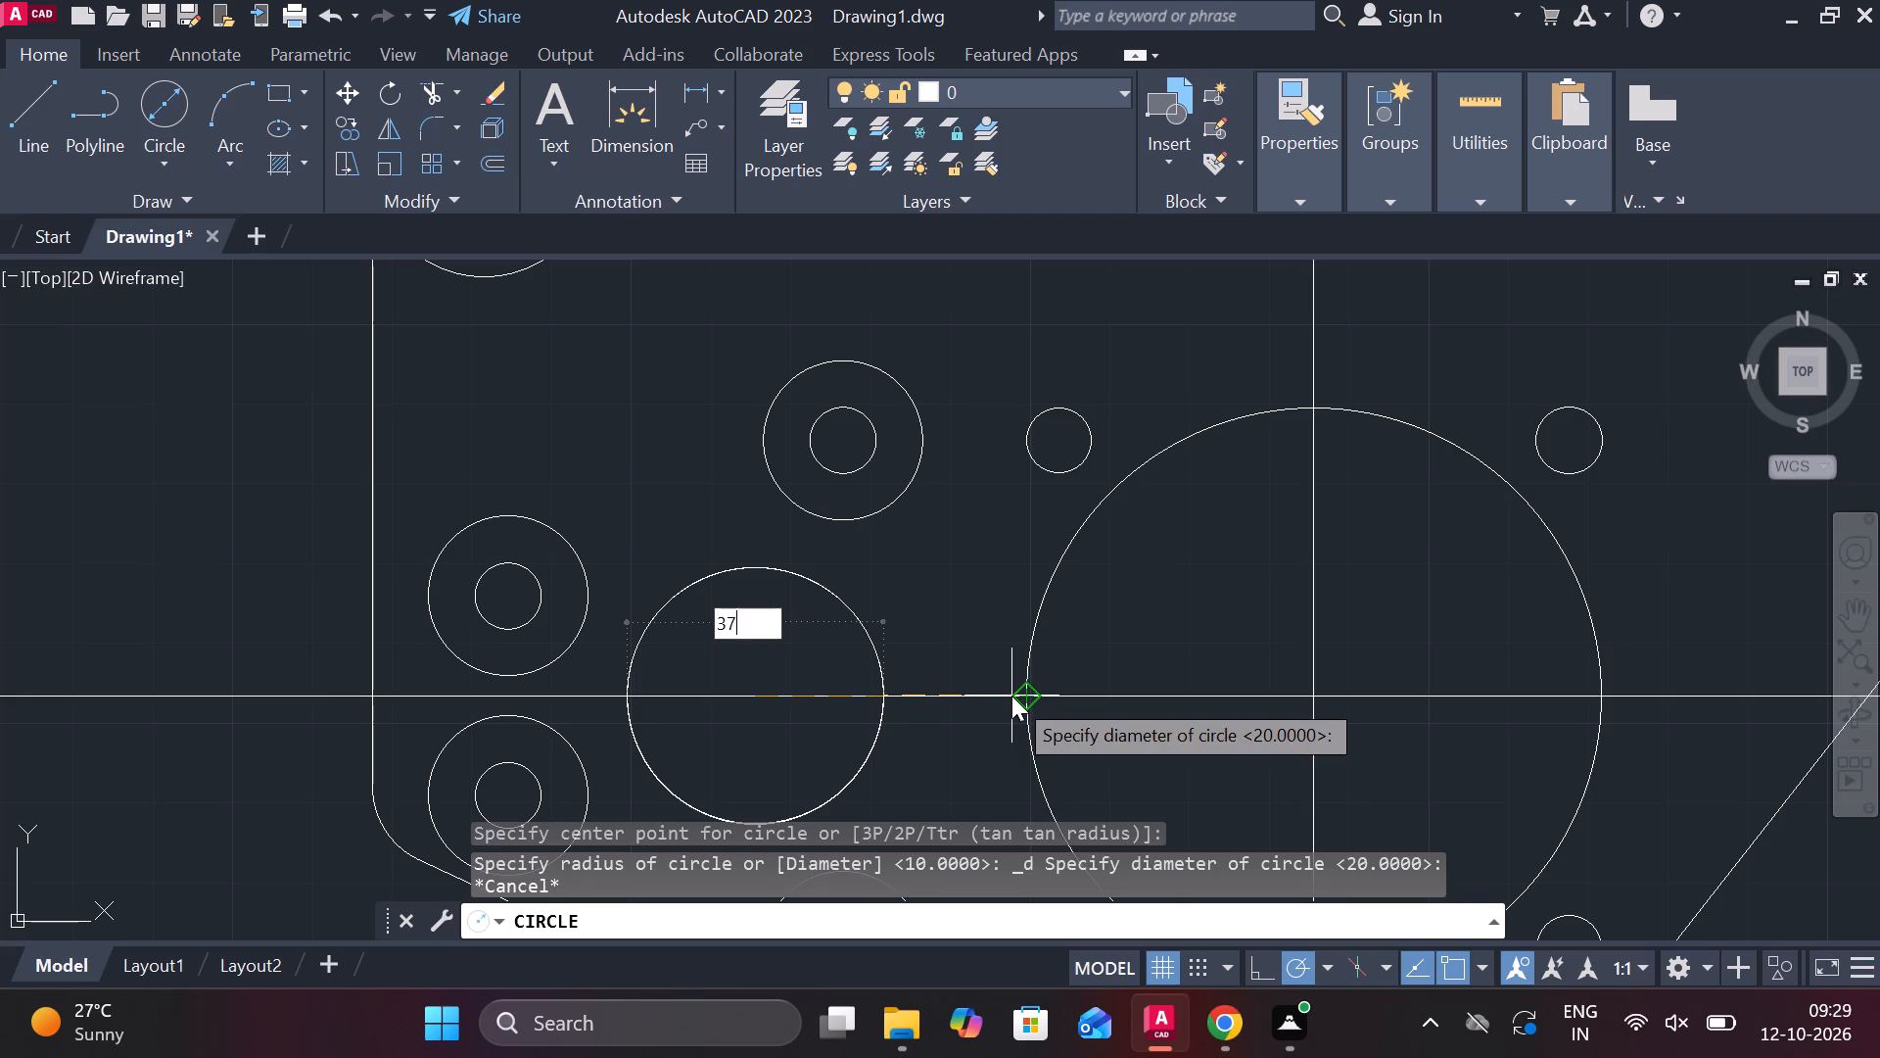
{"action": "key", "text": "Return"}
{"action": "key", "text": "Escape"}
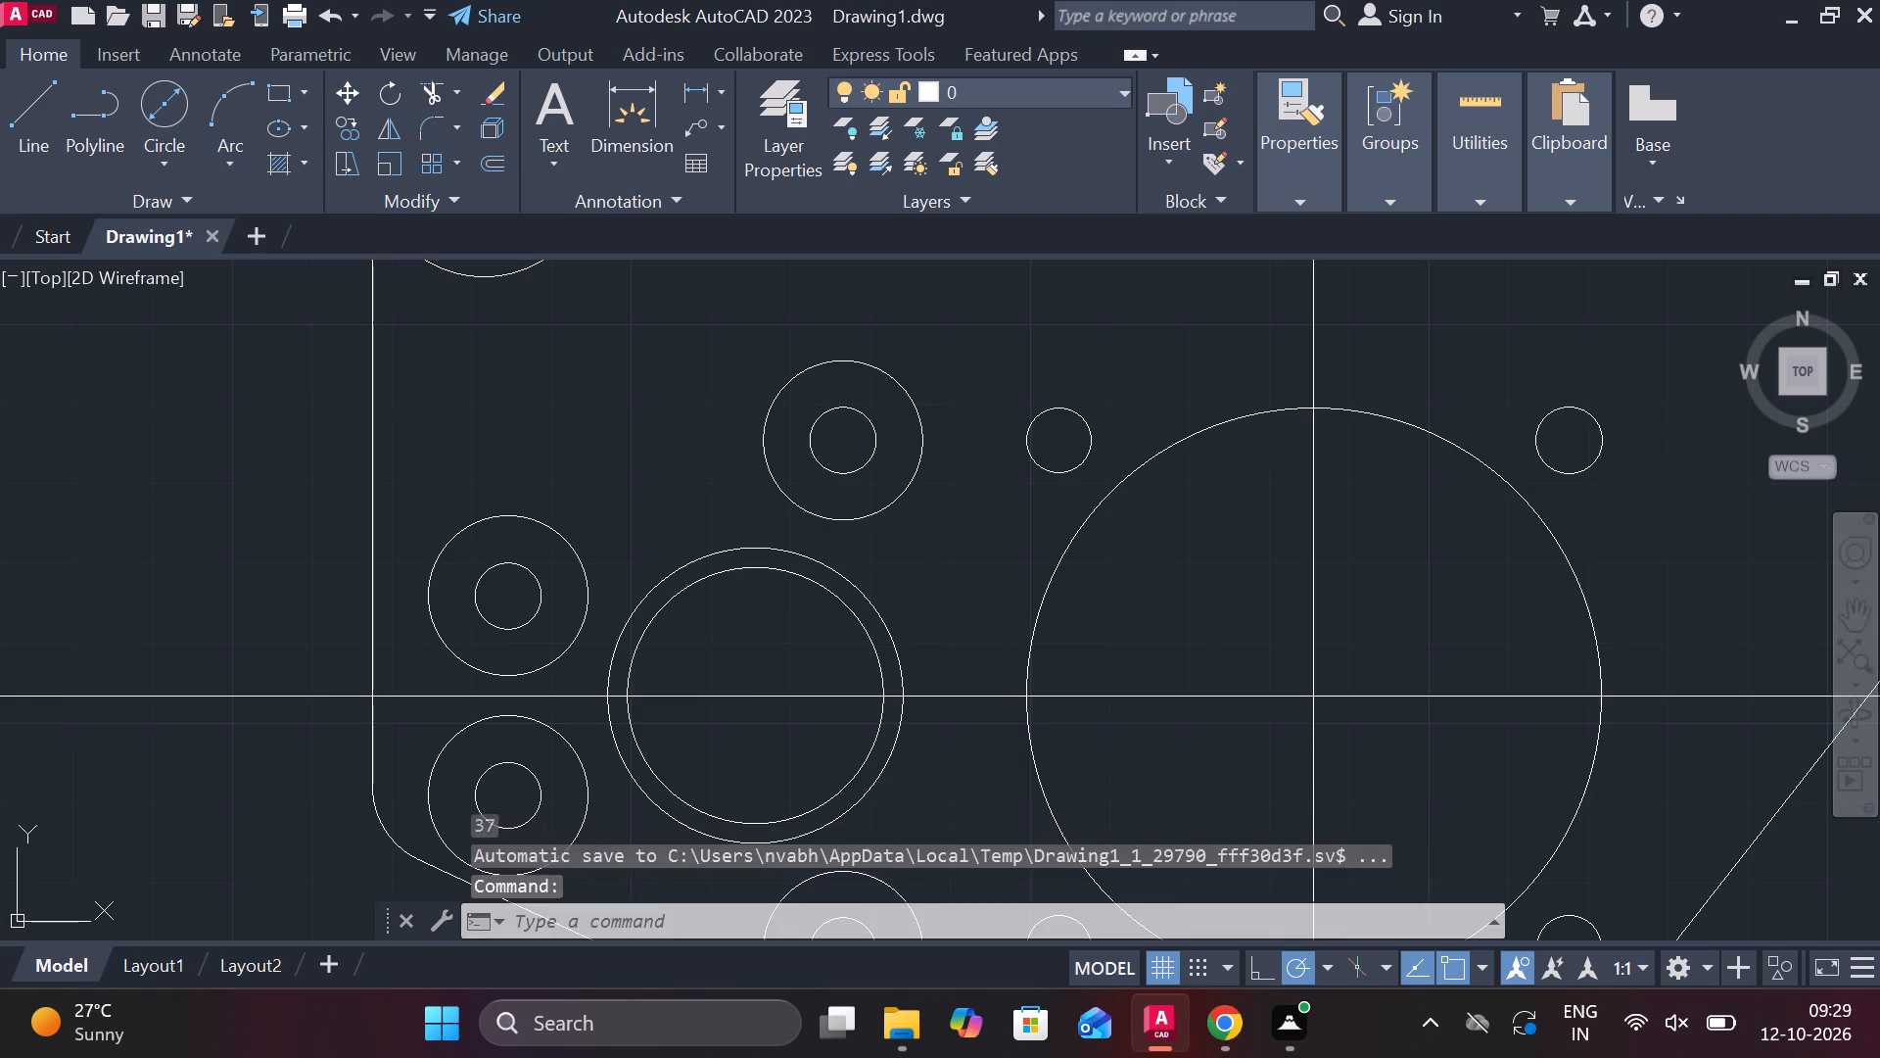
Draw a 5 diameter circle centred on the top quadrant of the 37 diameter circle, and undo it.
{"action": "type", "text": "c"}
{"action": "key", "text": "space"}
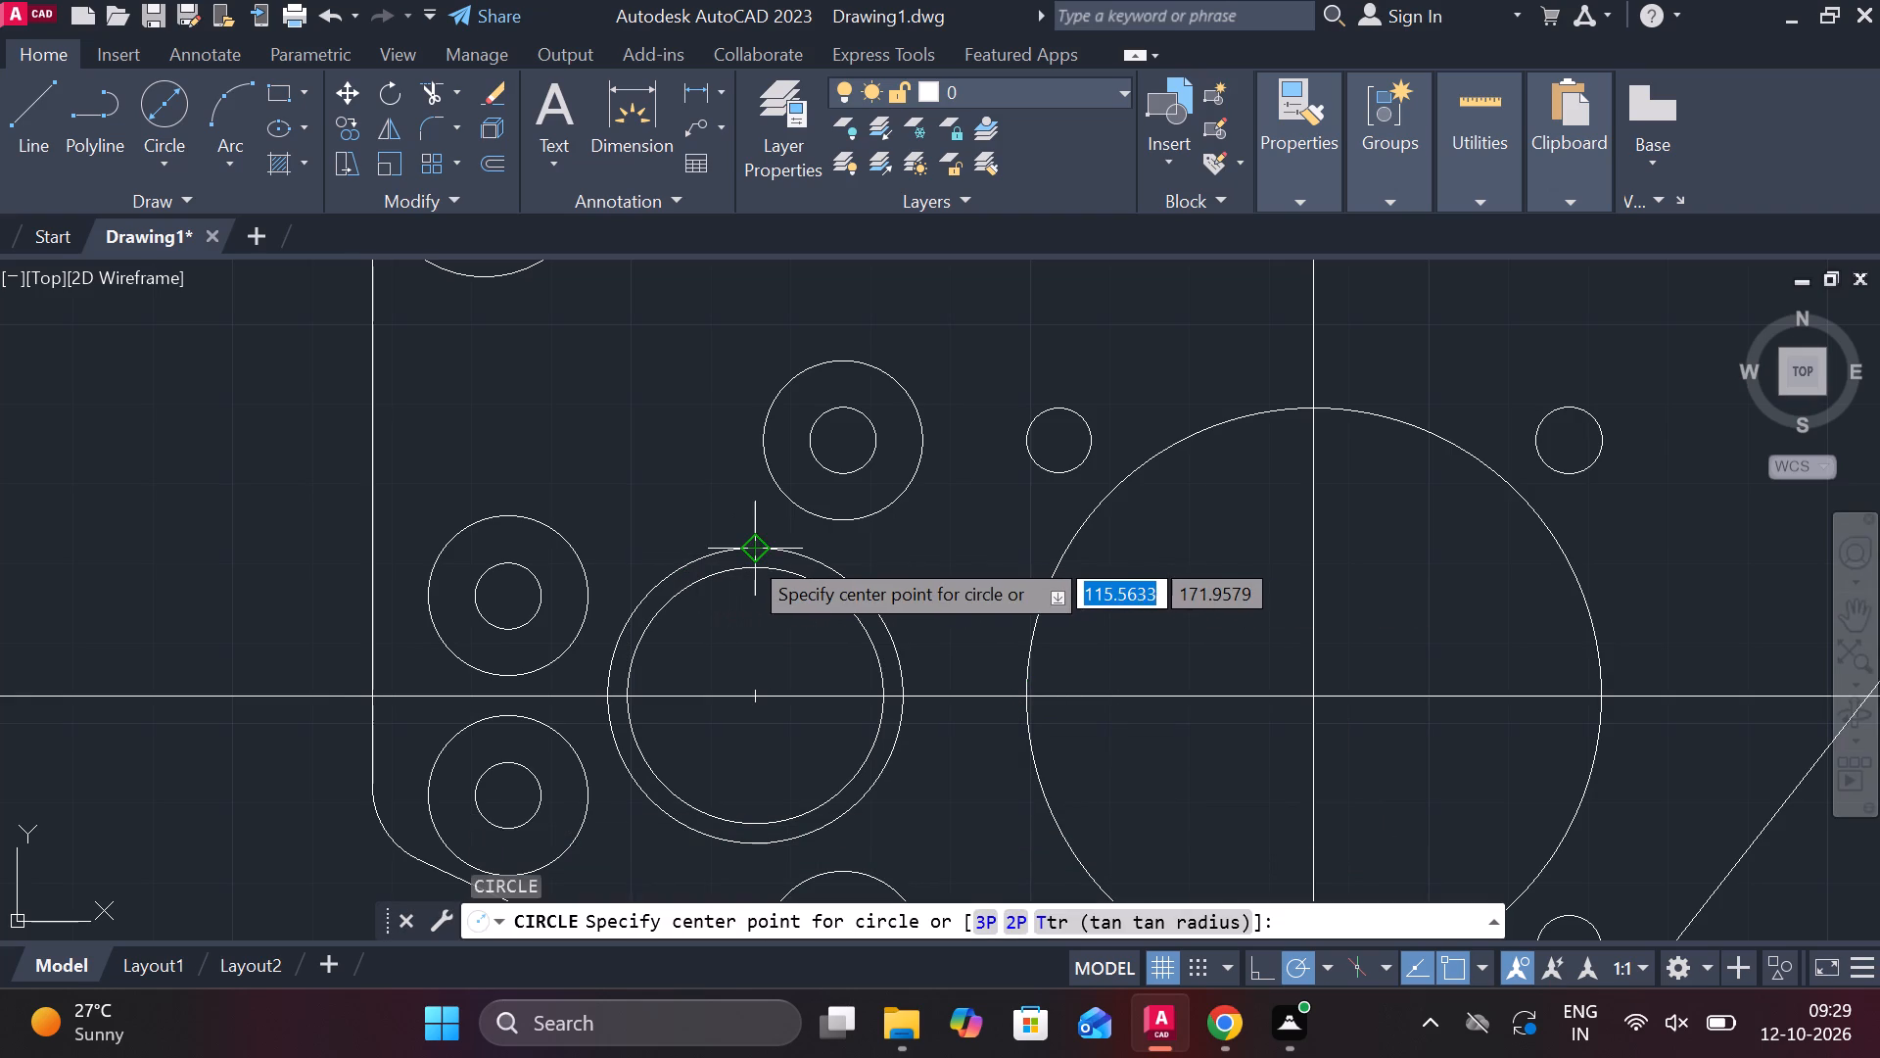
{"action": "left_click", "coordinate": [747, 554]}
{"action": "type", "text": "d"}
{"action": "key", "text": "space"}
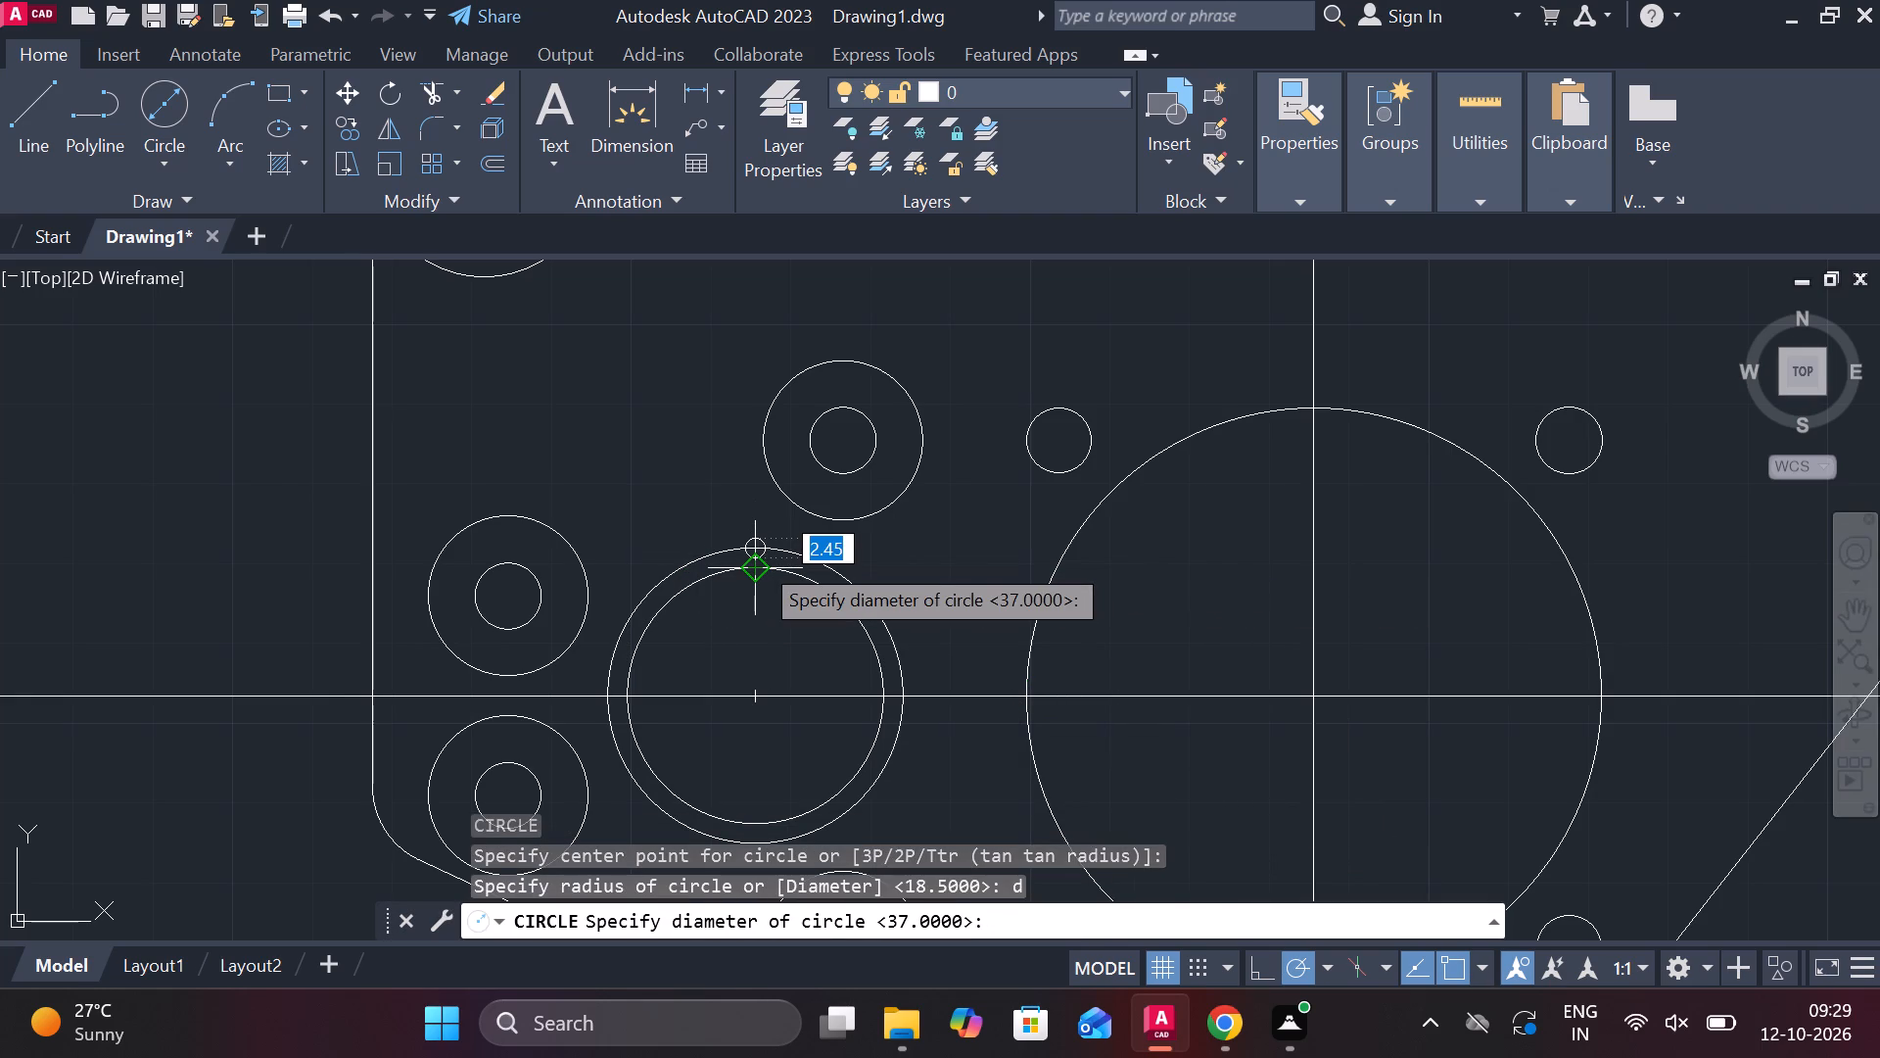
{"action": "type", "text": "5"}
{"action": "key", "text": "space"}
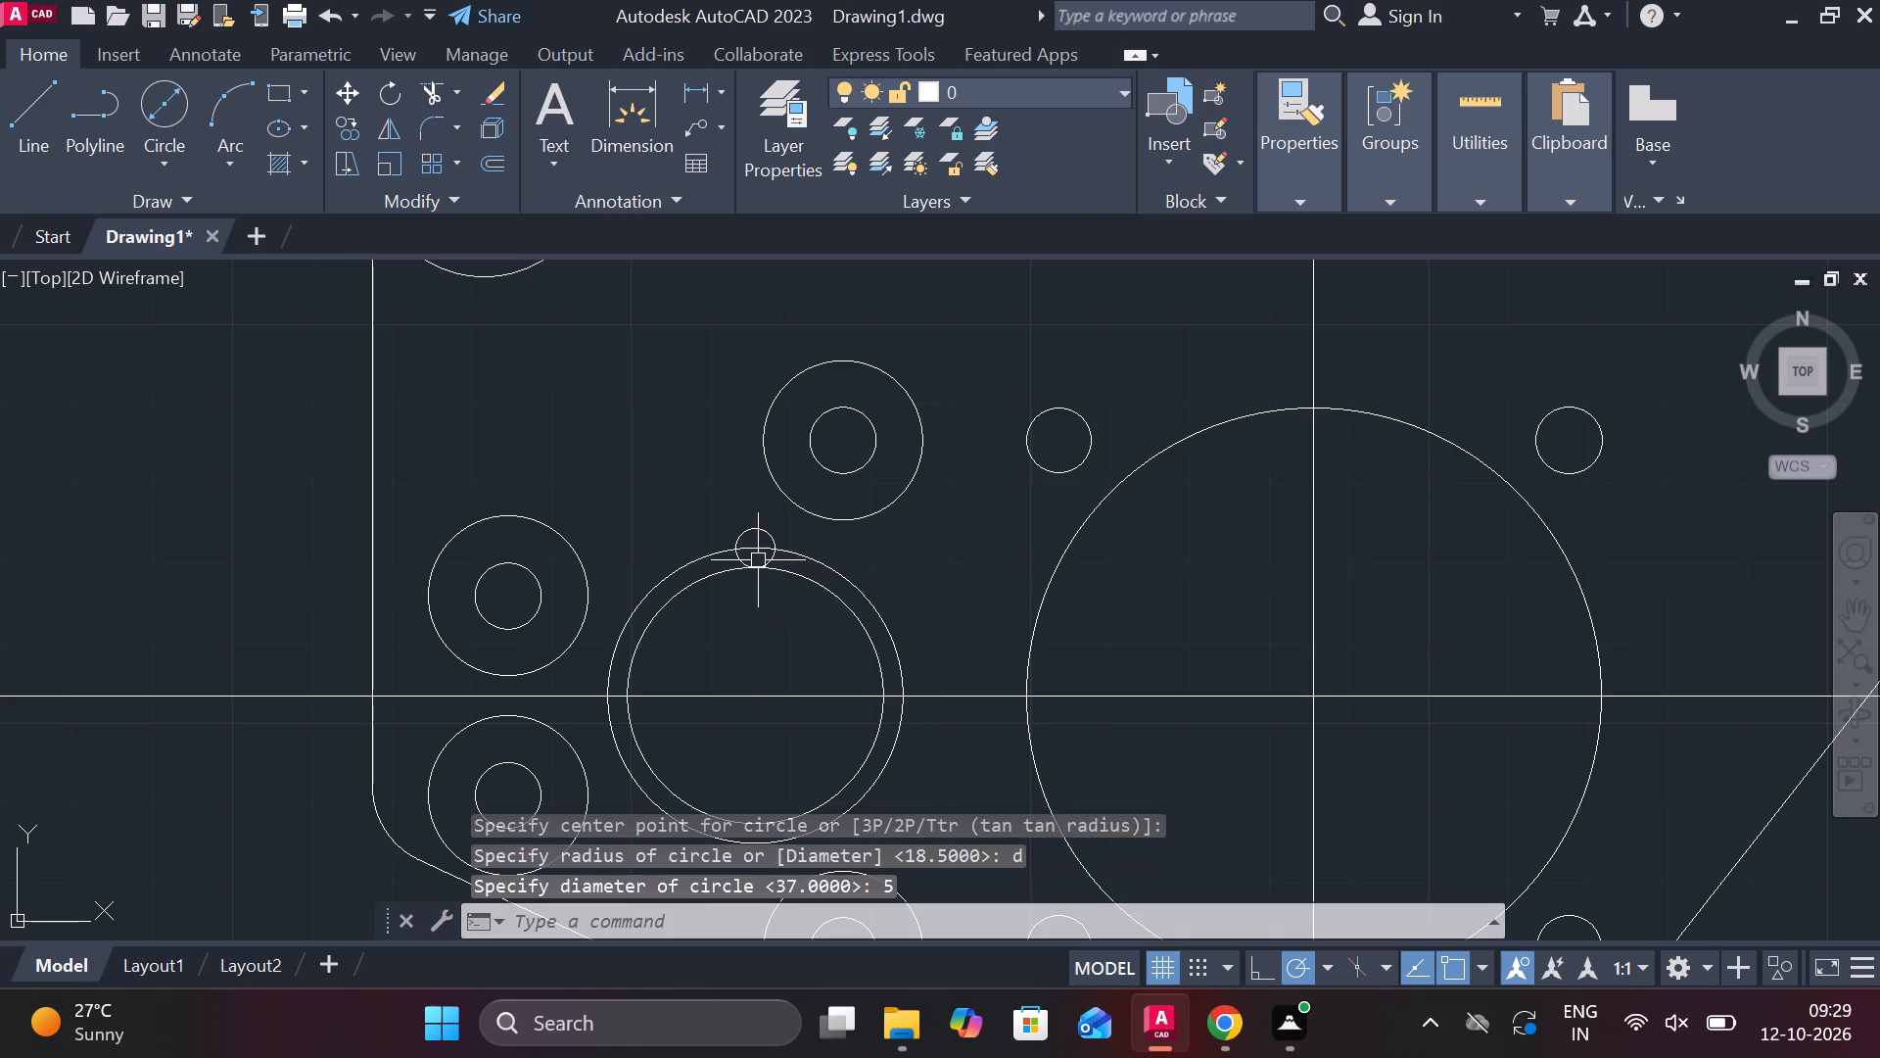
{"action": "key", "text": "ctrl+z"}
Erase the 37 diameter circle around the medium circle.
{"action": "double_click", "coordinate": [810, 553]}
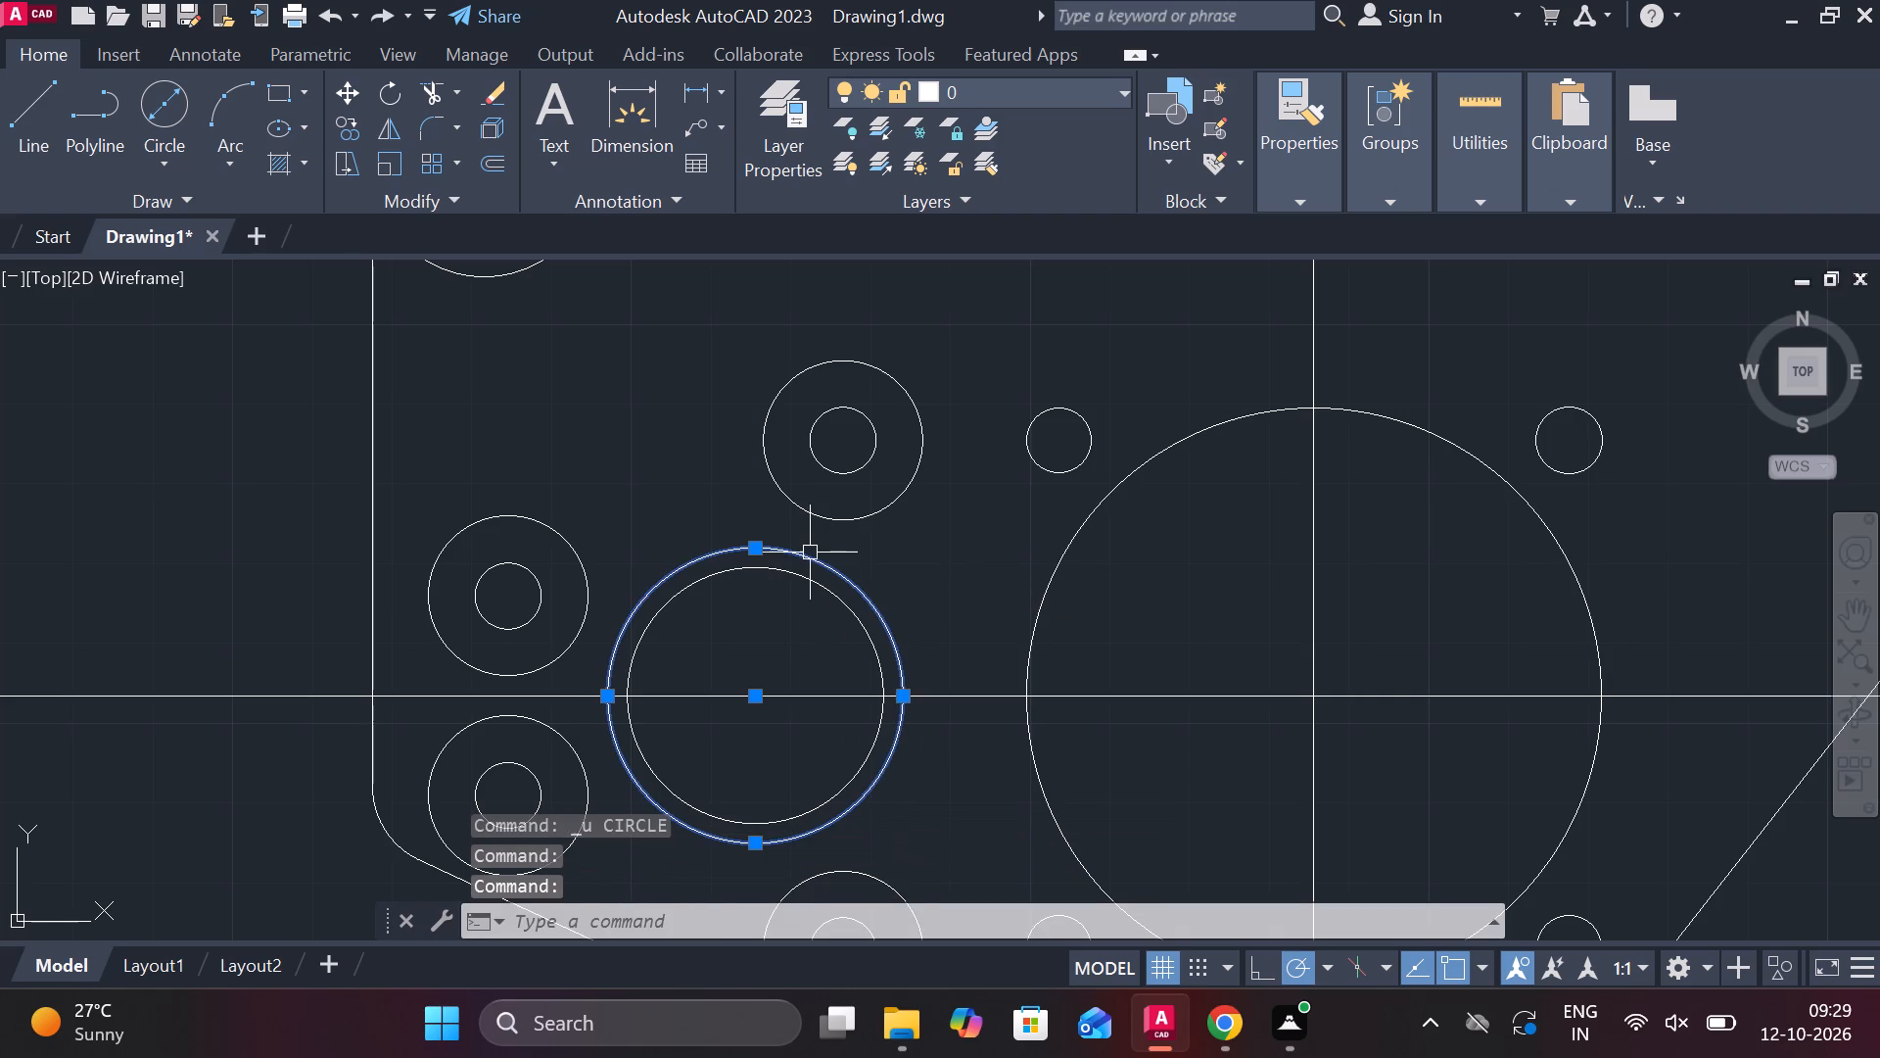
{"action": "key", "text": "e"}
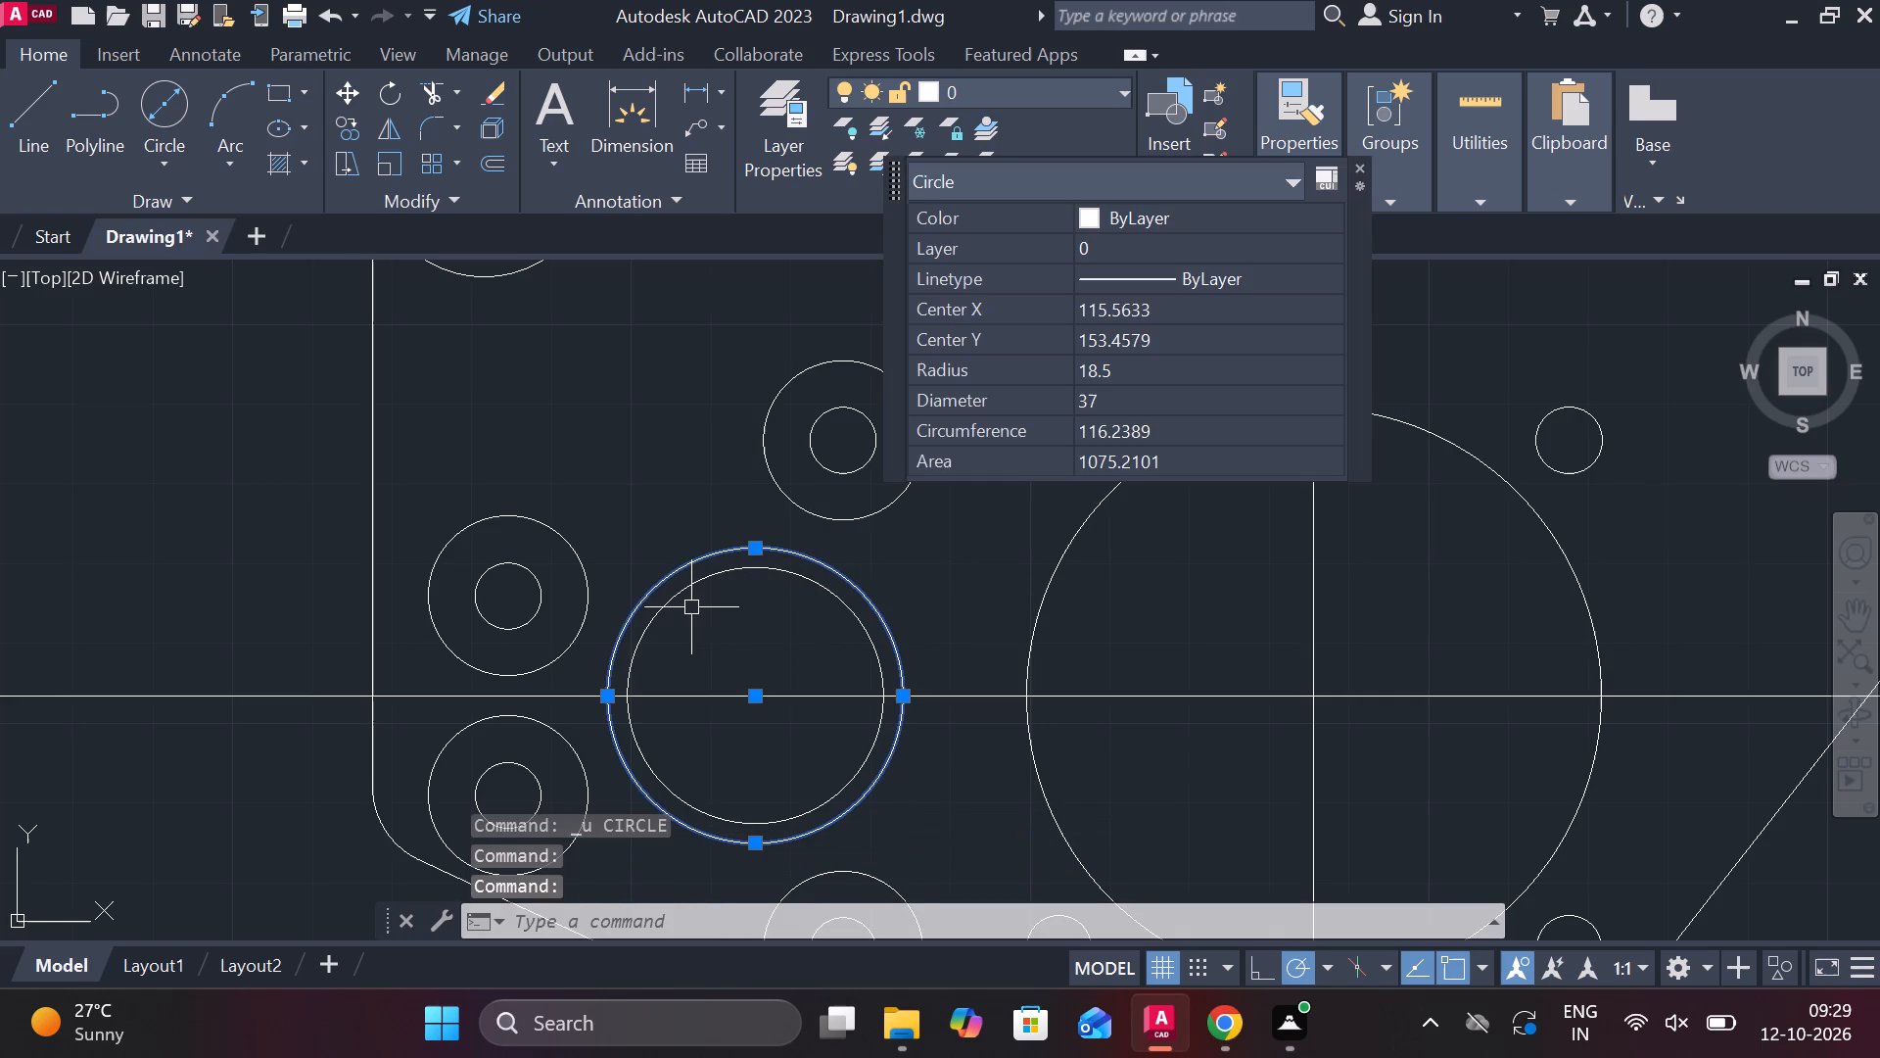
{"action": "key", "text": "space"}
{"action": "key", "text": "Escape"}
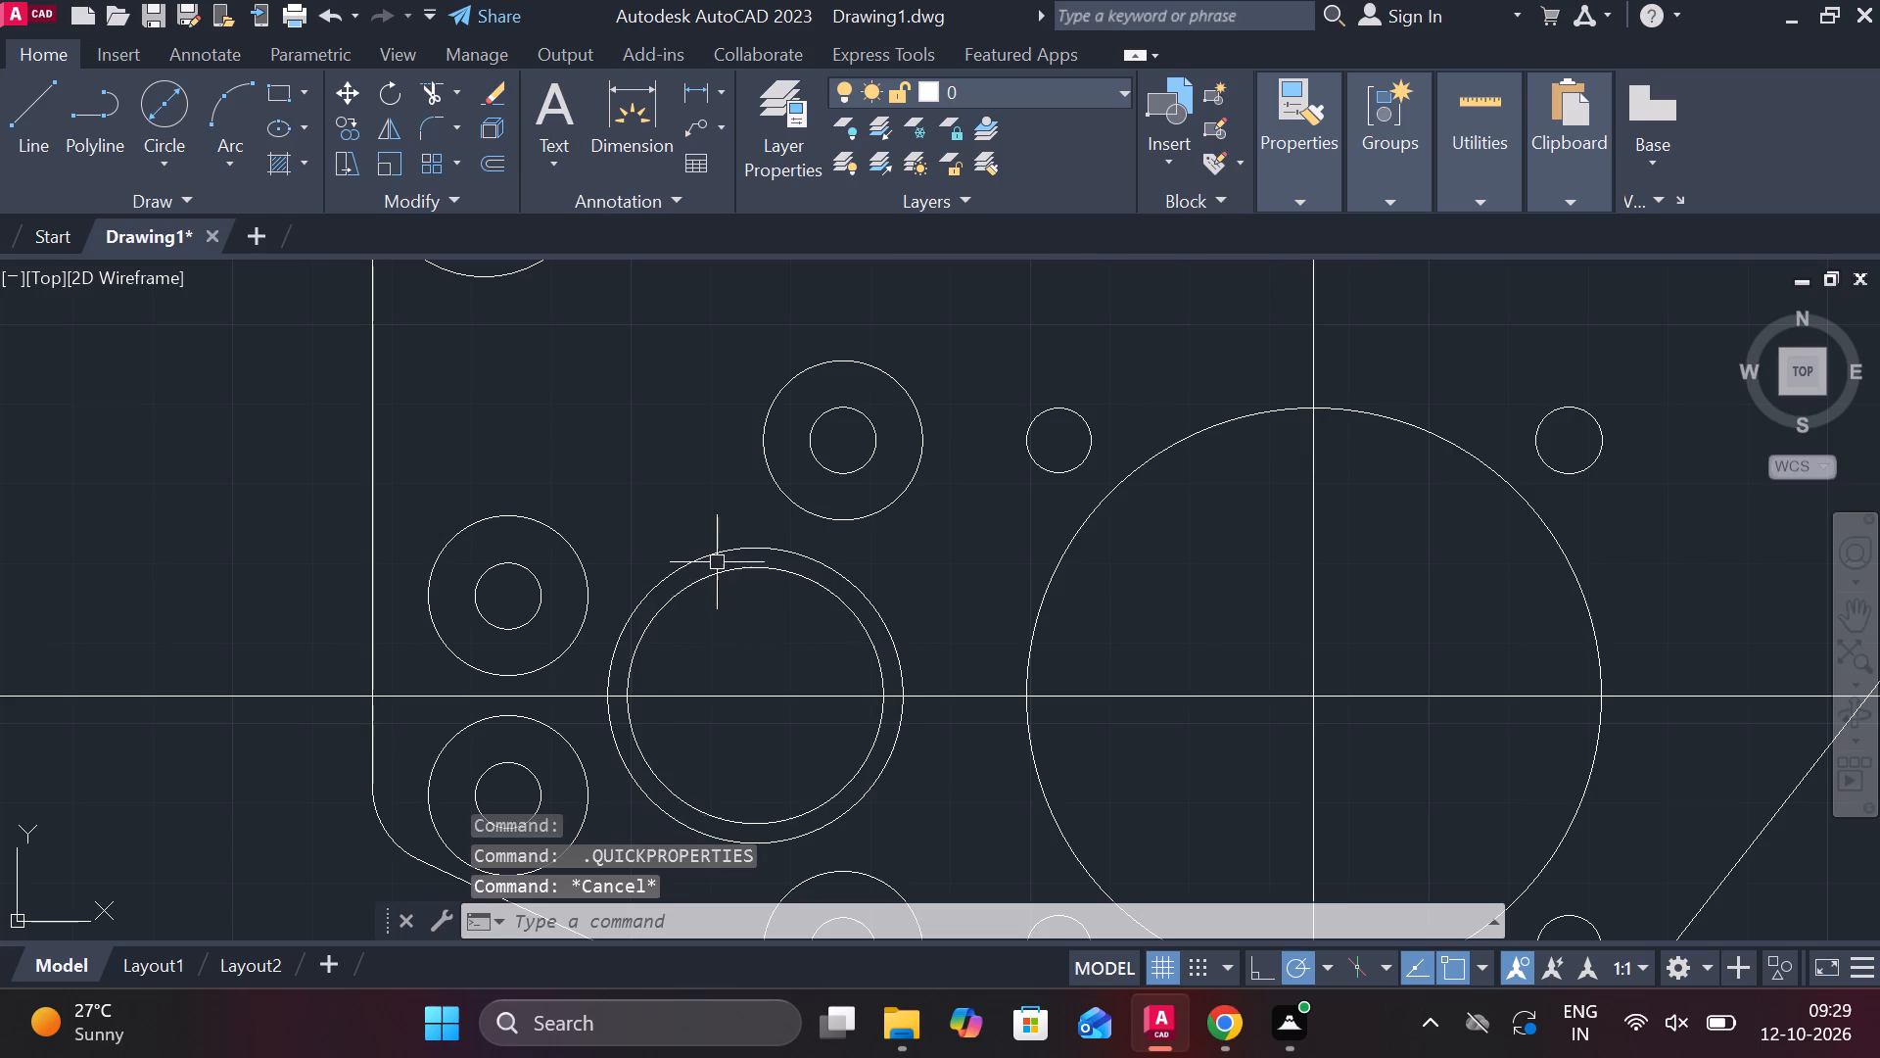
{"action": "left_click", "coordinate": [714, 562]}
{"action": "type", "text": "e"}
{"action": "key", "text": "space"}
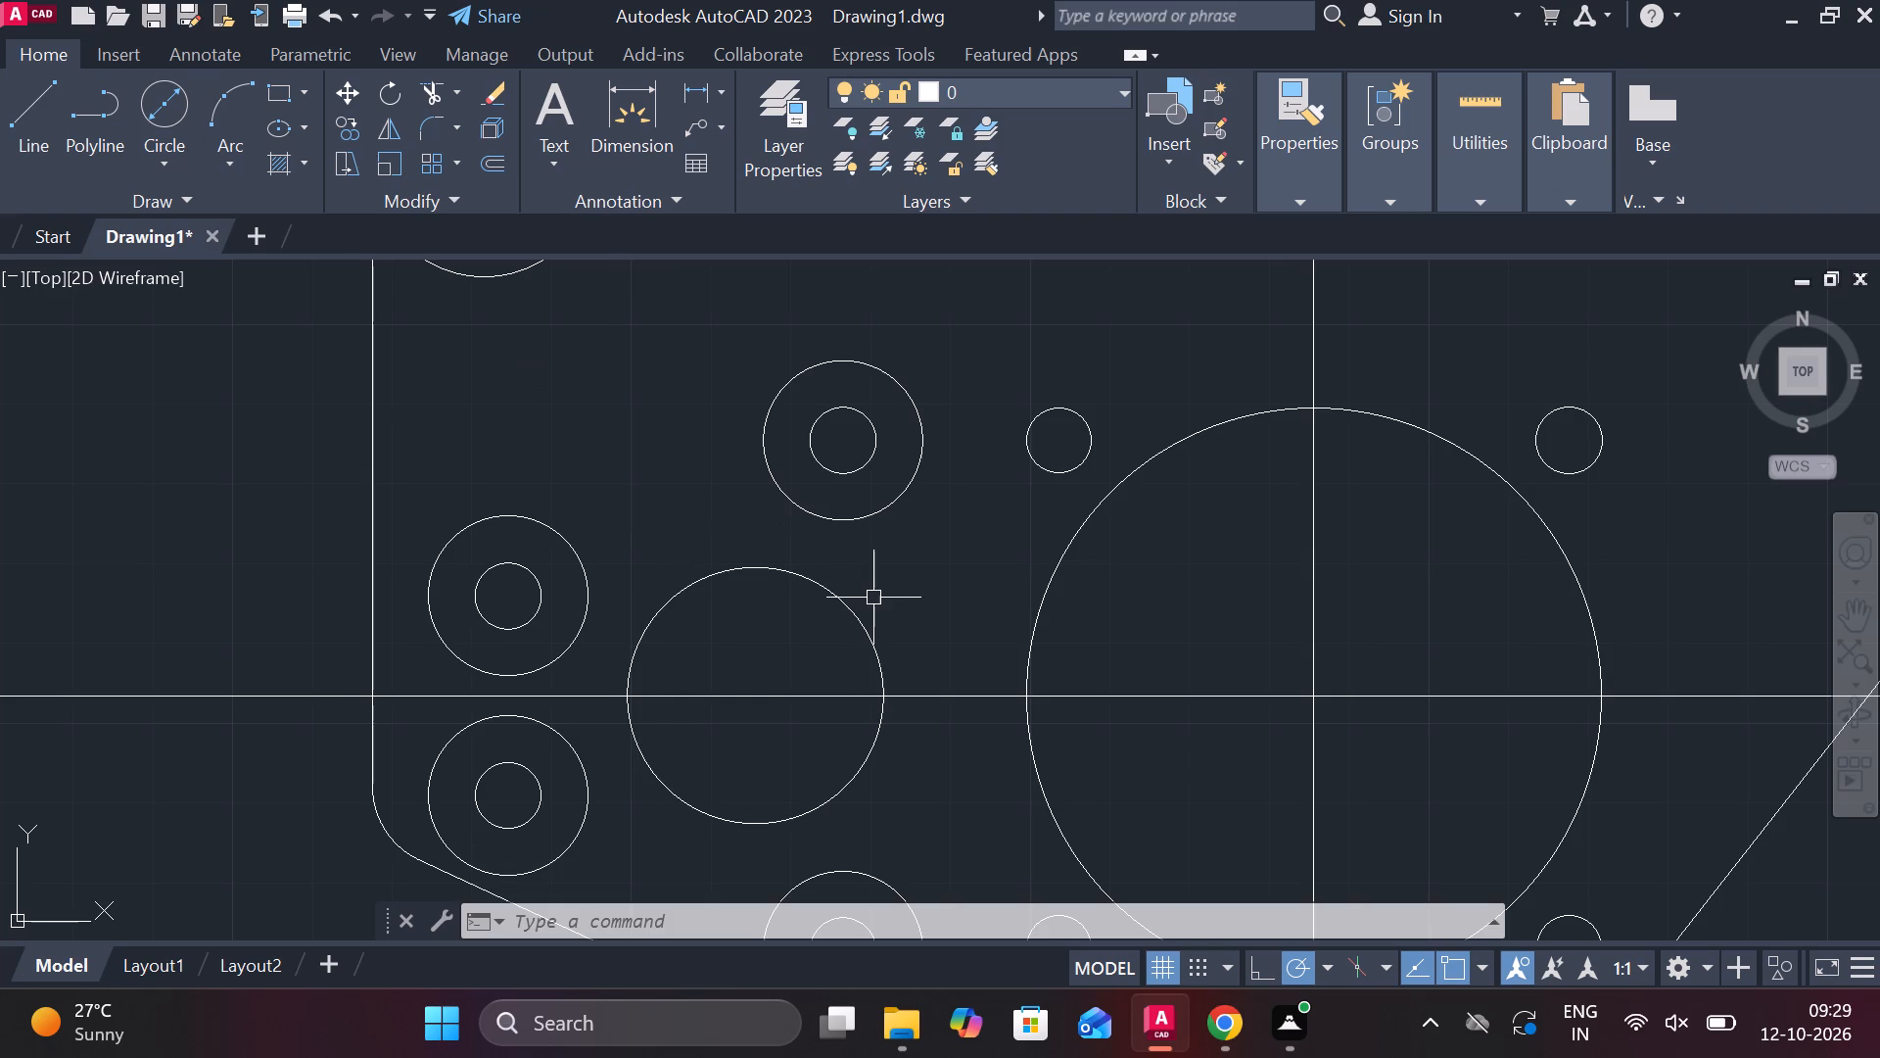
Draw a 5 diameter circle centred on the right quadrant of the medium circle, on the horizontal centreline.
{"action": "type", "text": "c"}
{"action": "key", "text": "space"}
{"action": "key", "text": "Return"}
{"action": "scroll", "coordinate": [869, 717], "scroll_direction": "up", "scroll_amount": 2}
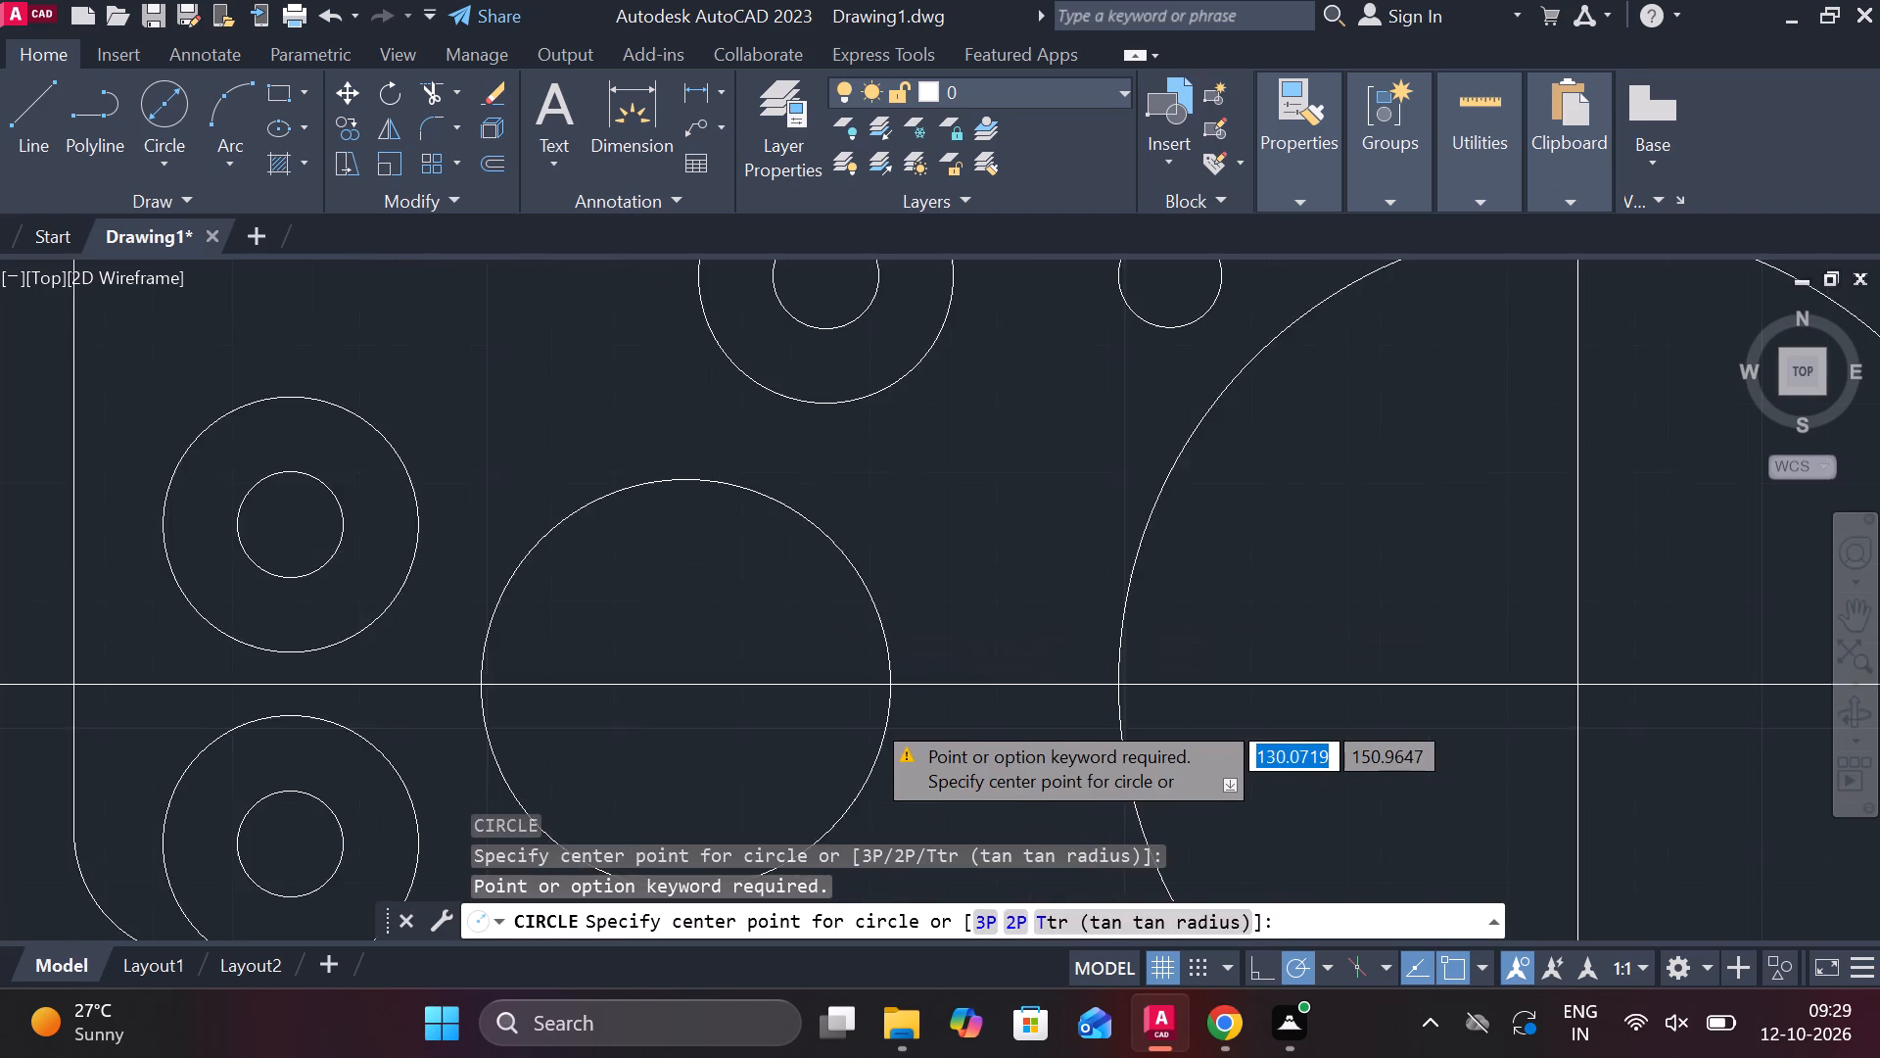
{"action": "left_click", "coordinate": [899, 671]}
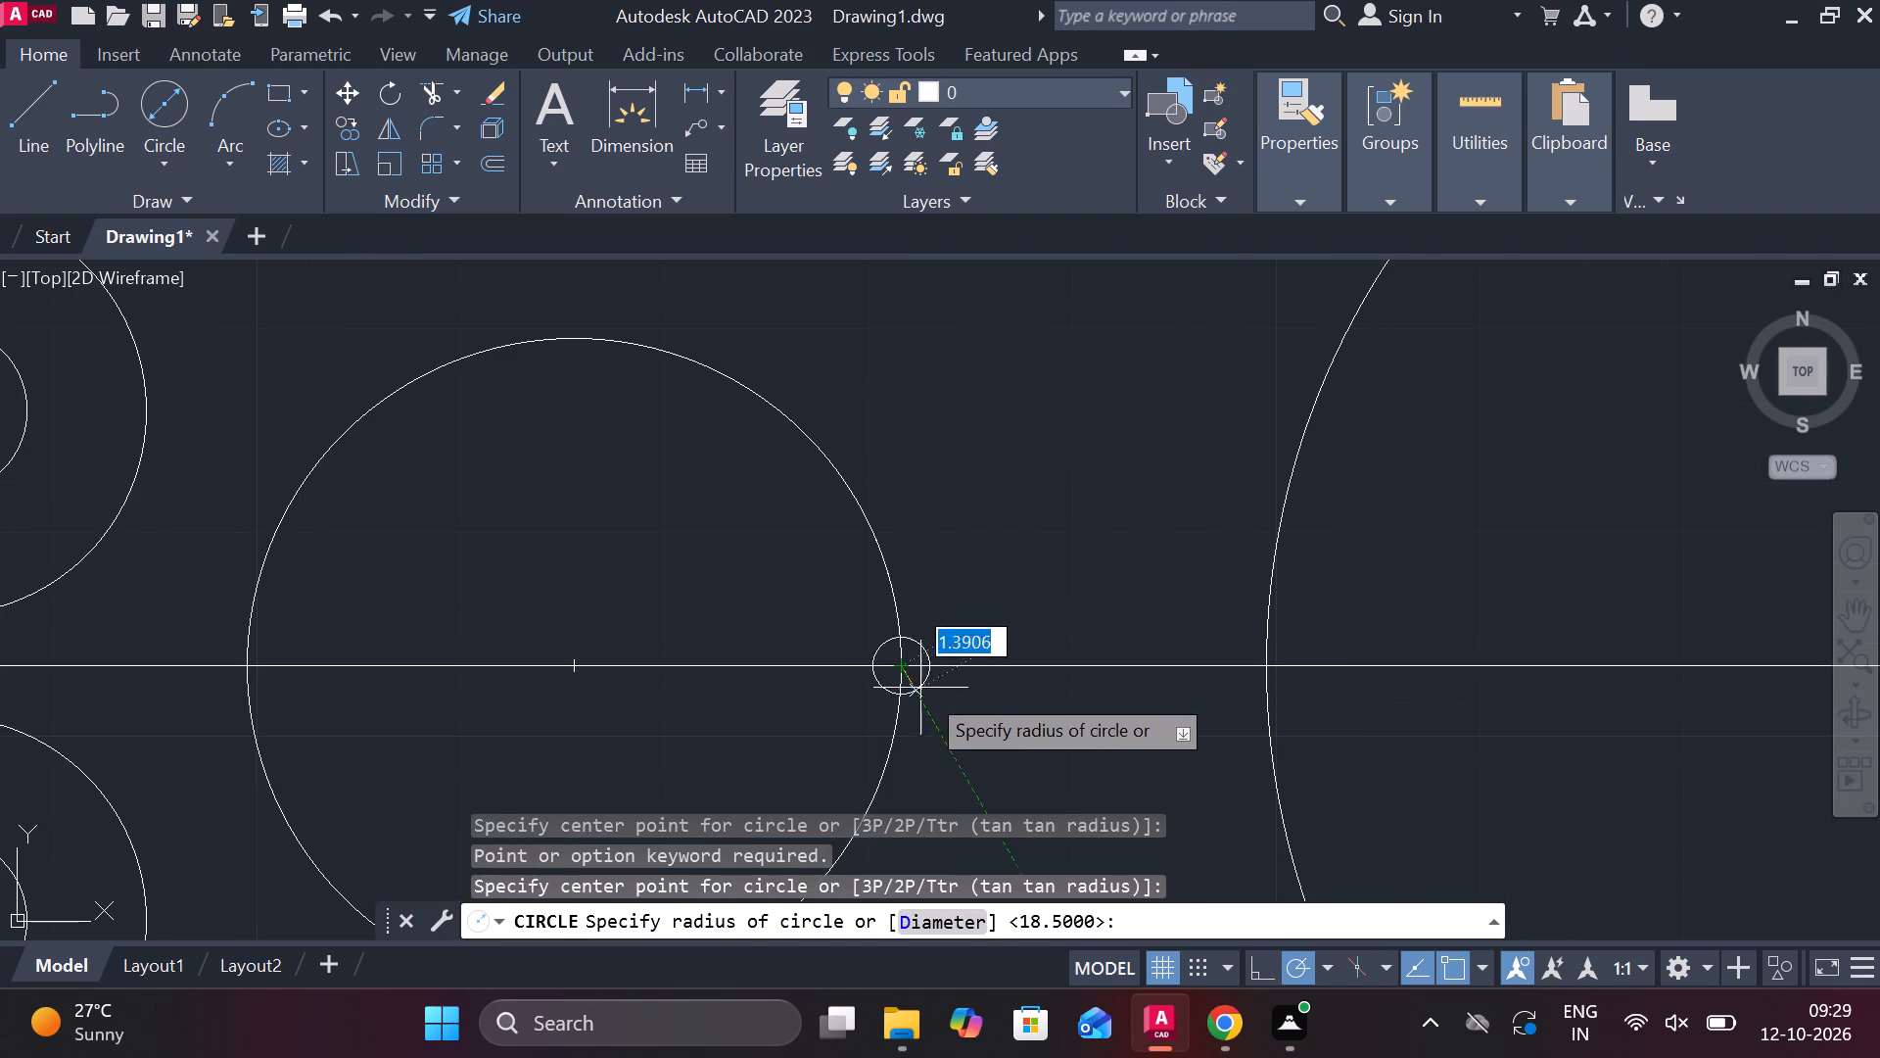
{"action": "type", "text": "d"}
{"action": "key", "text": "space"}
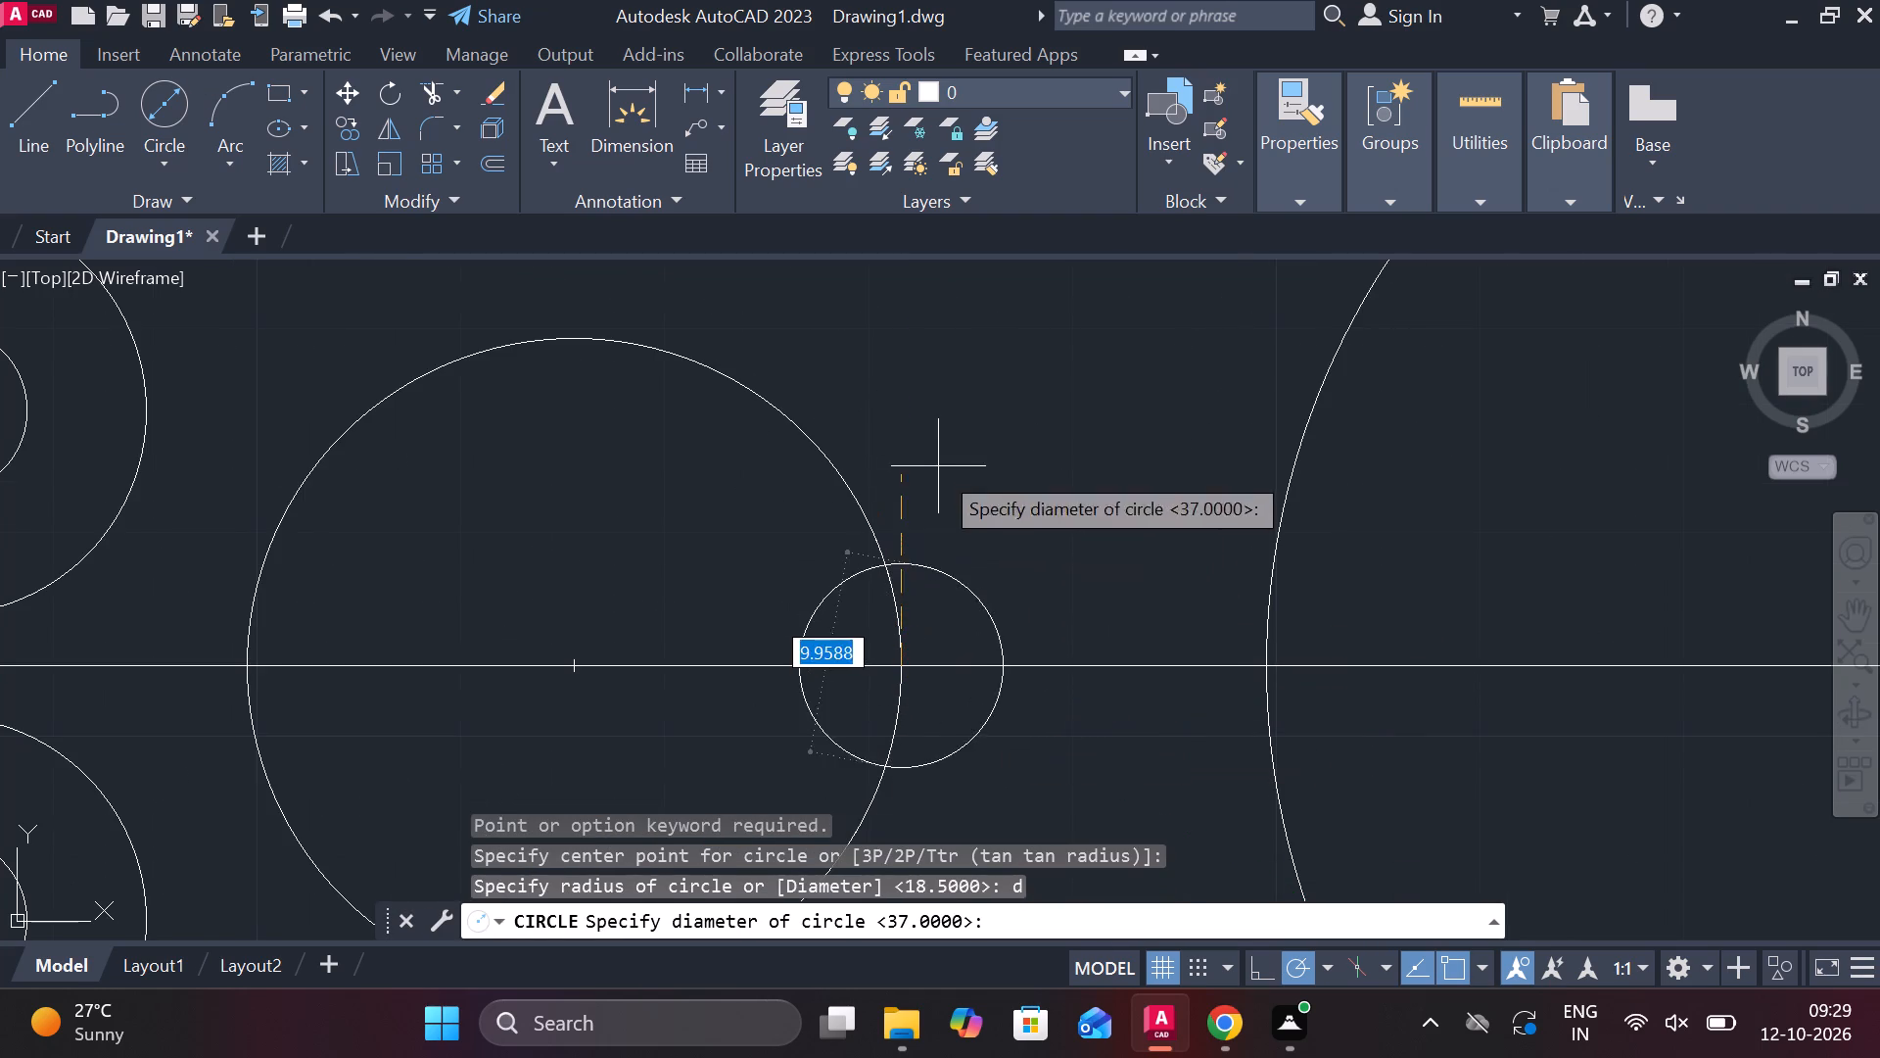
{"action": "key", "text": "d"}
{"action": "key", "text": "Escape"}
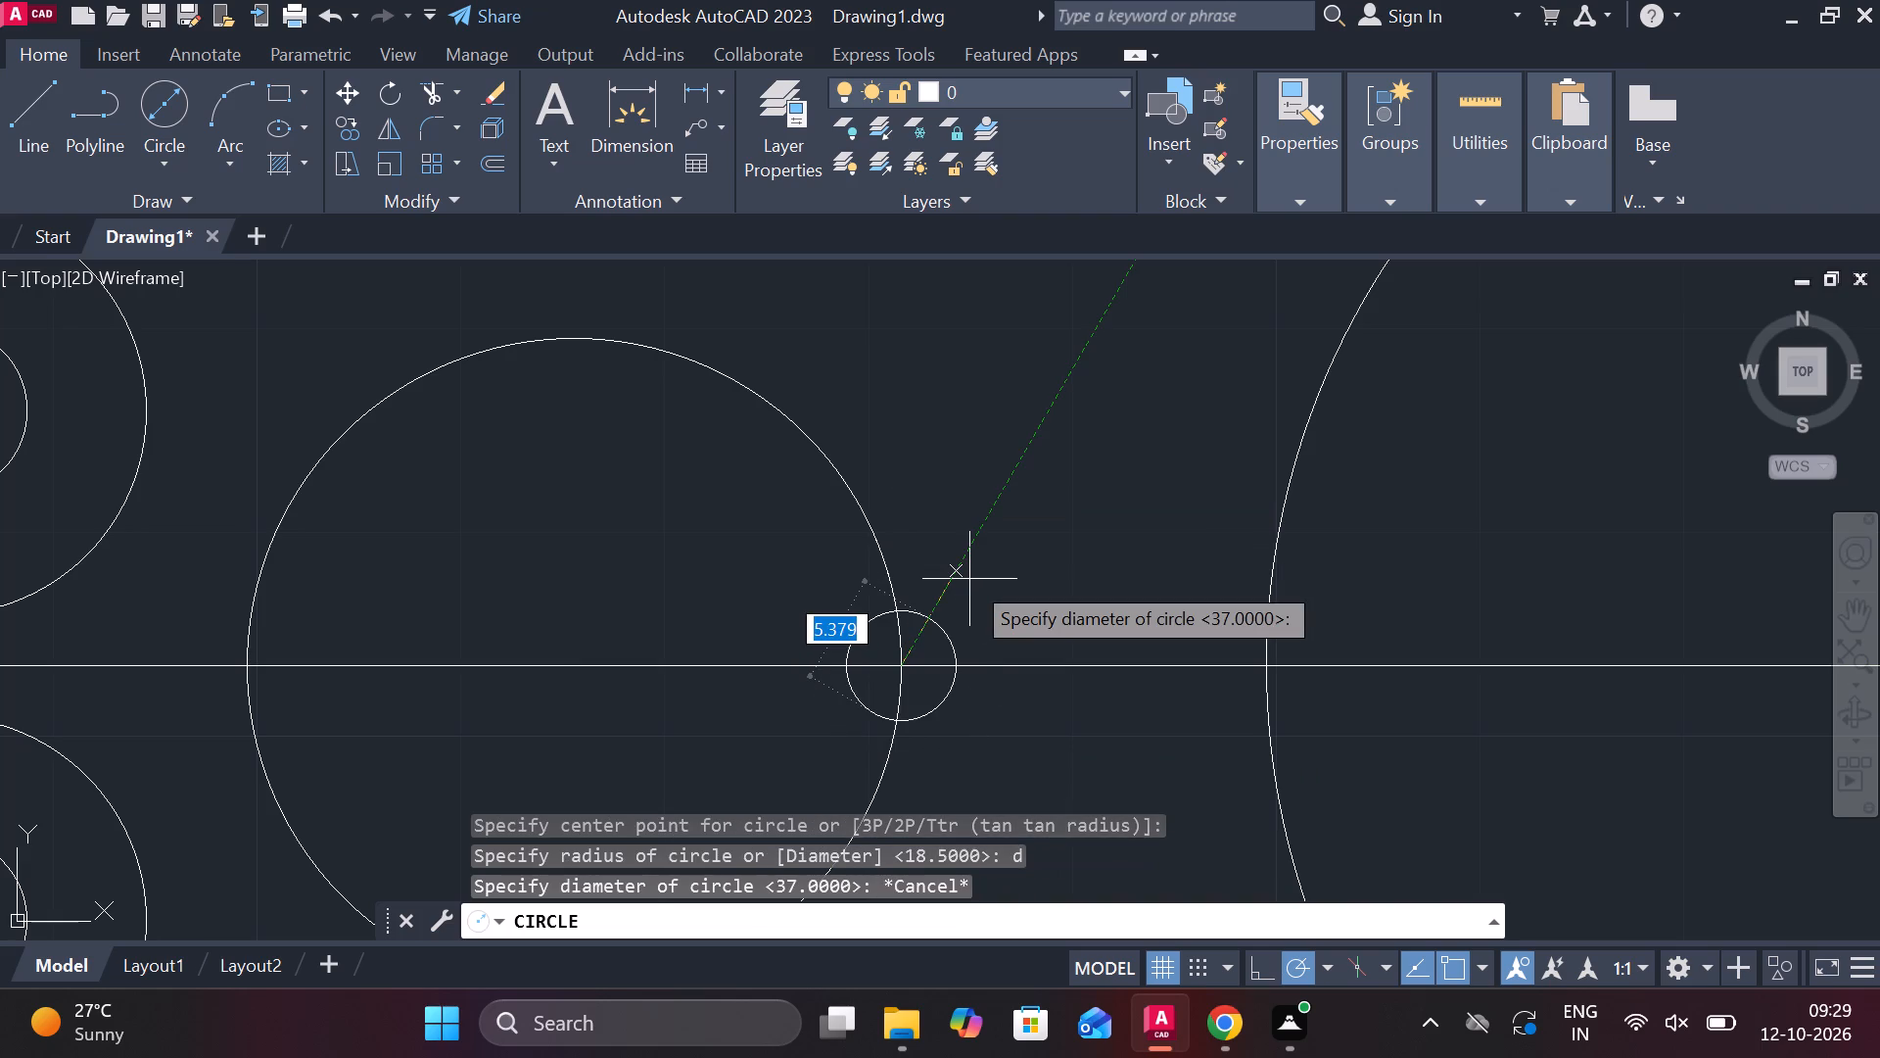
{"action": "key", "text": "5"}
{"action": "key", "text": "Return"}
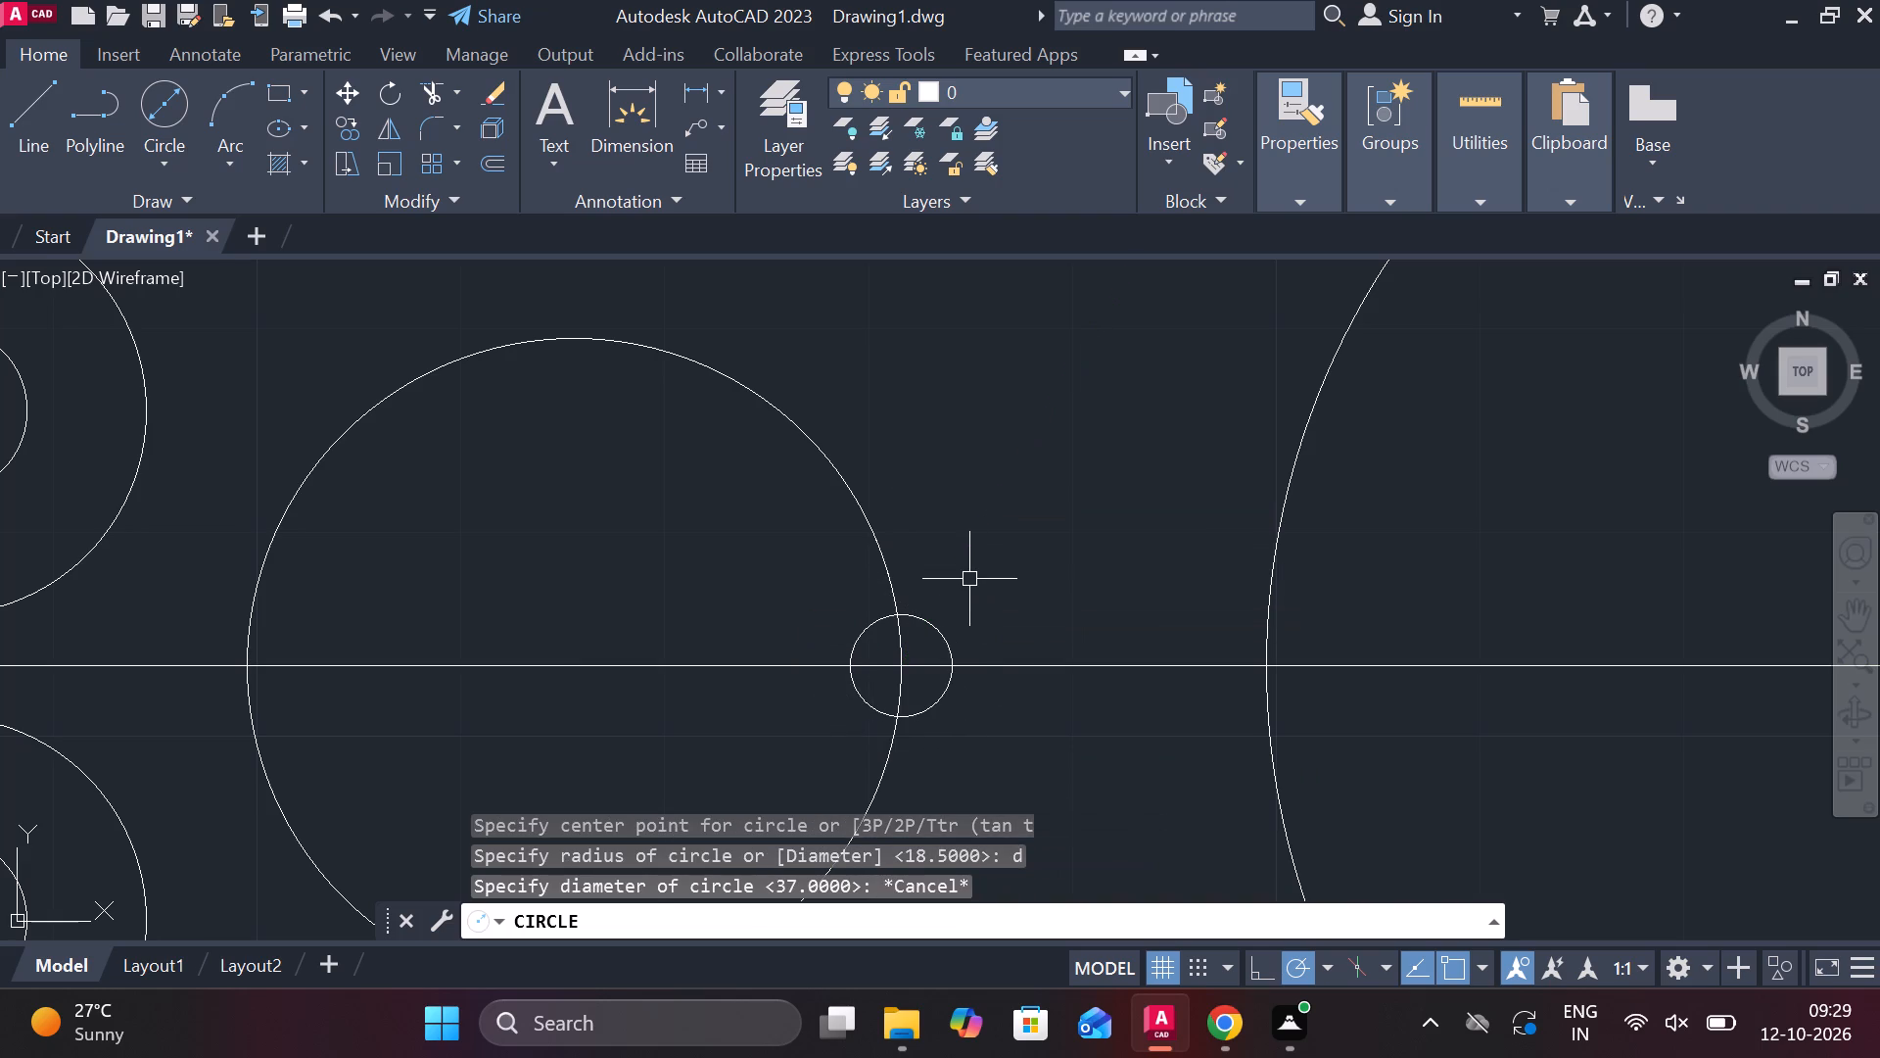
{"action": "key", "text": "Escape"}
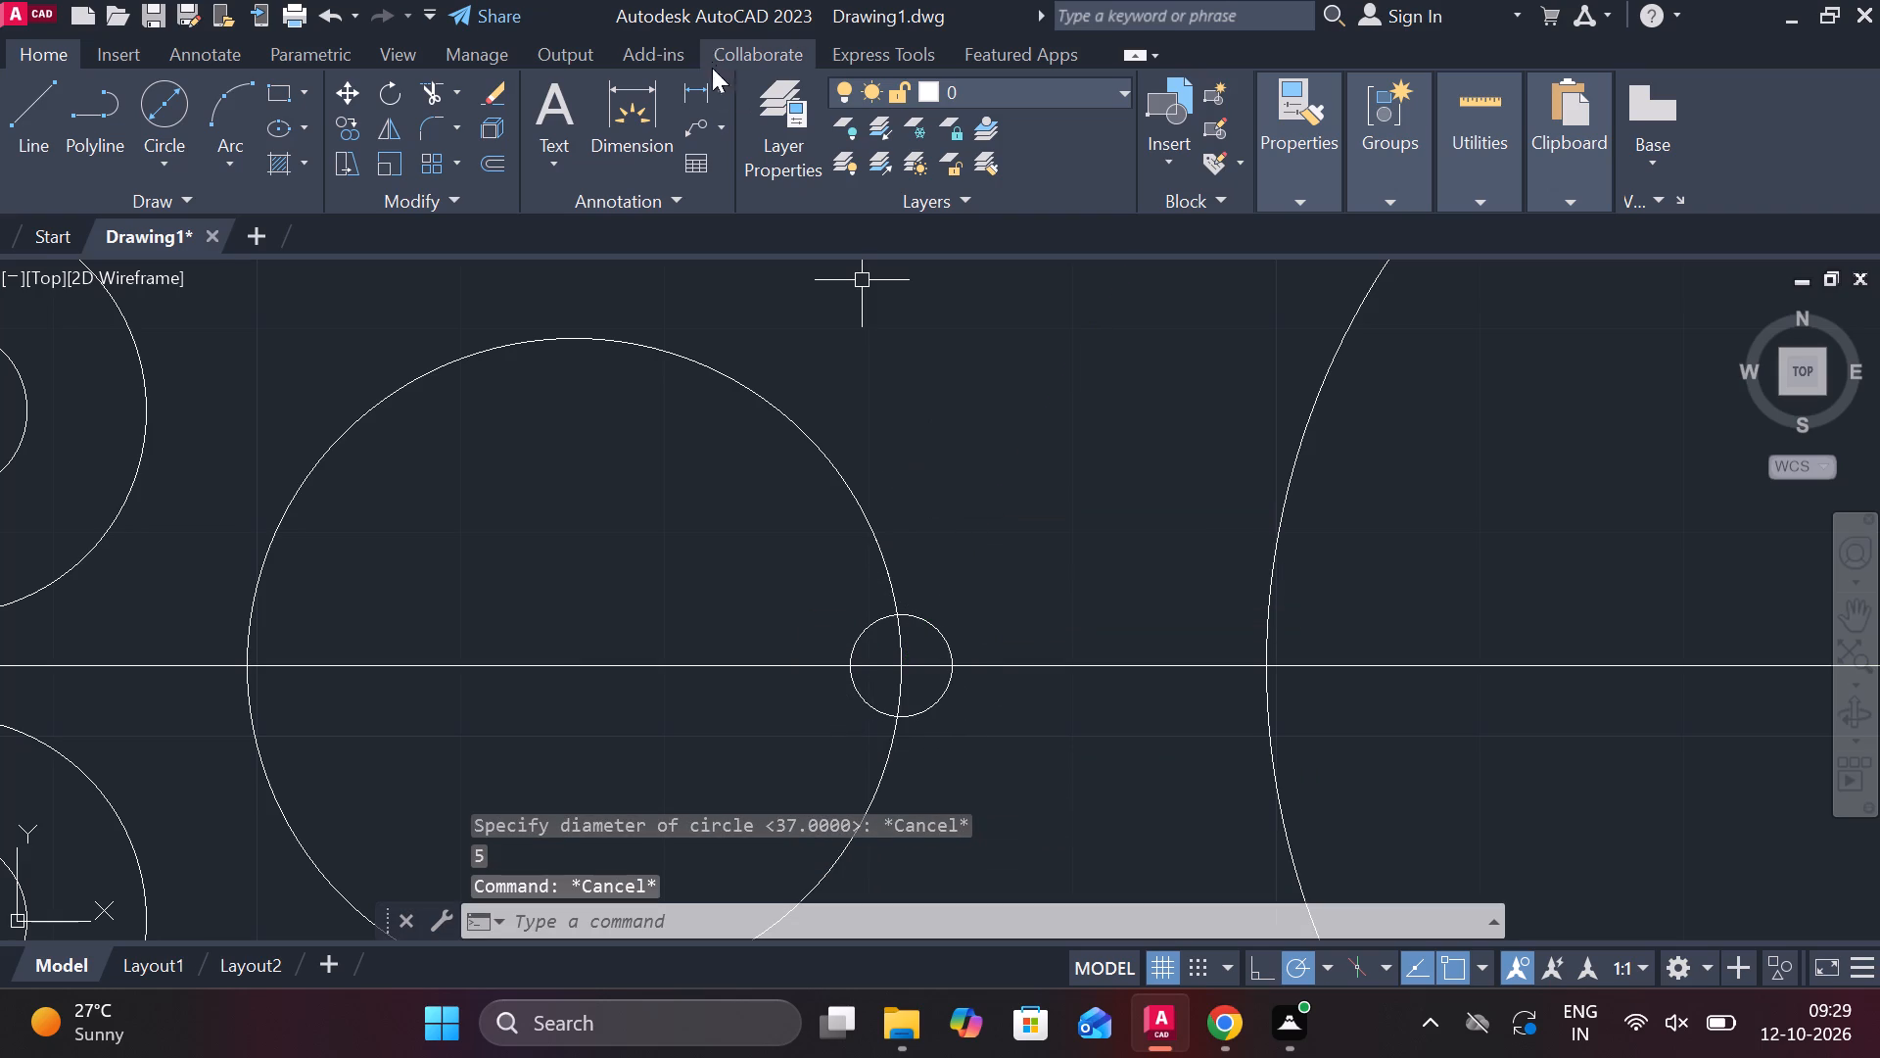
Check the small circle's diameter with a Diameter dimension without placing it.
{"action": "left_click", "coordinate": [716, 105]}
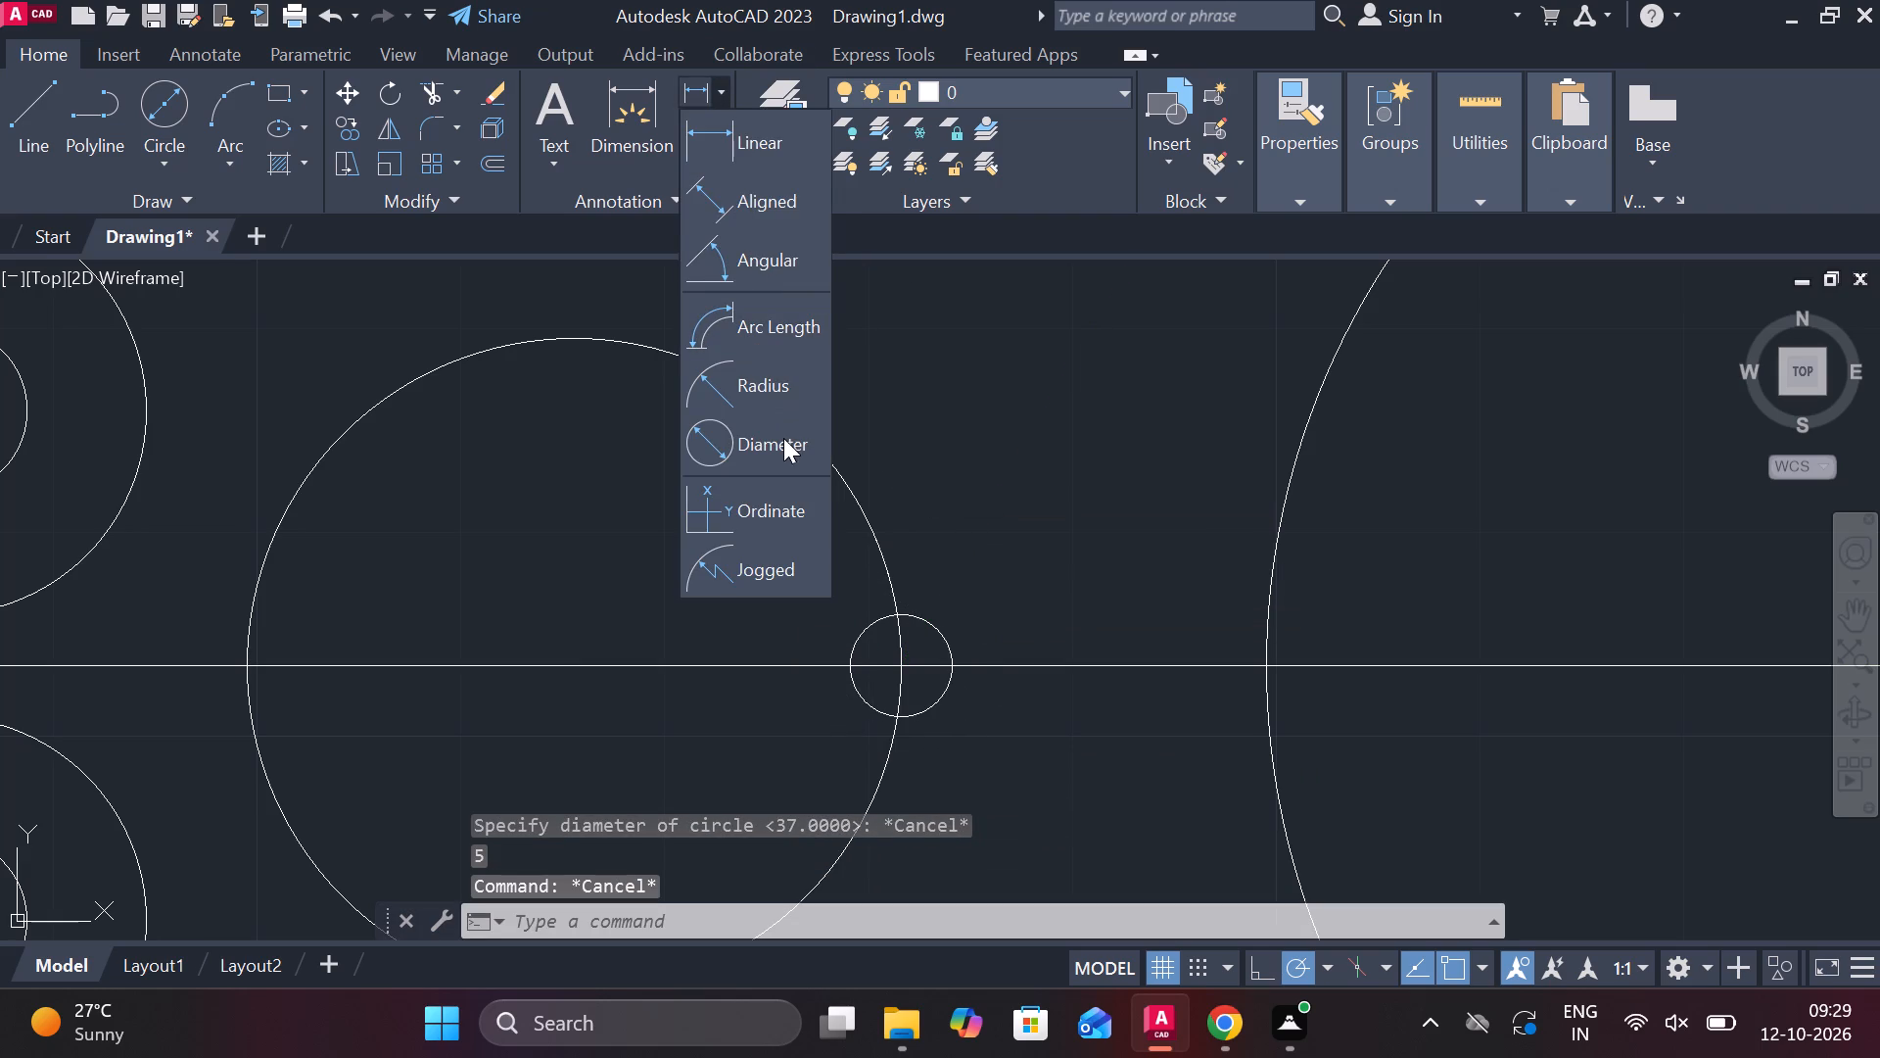
{"action": "left_click", "coordinate": [783, 438]}
{"action": "left_click", "coordinate": [945, 640]}
{"action": "key", "text": "Escape"}
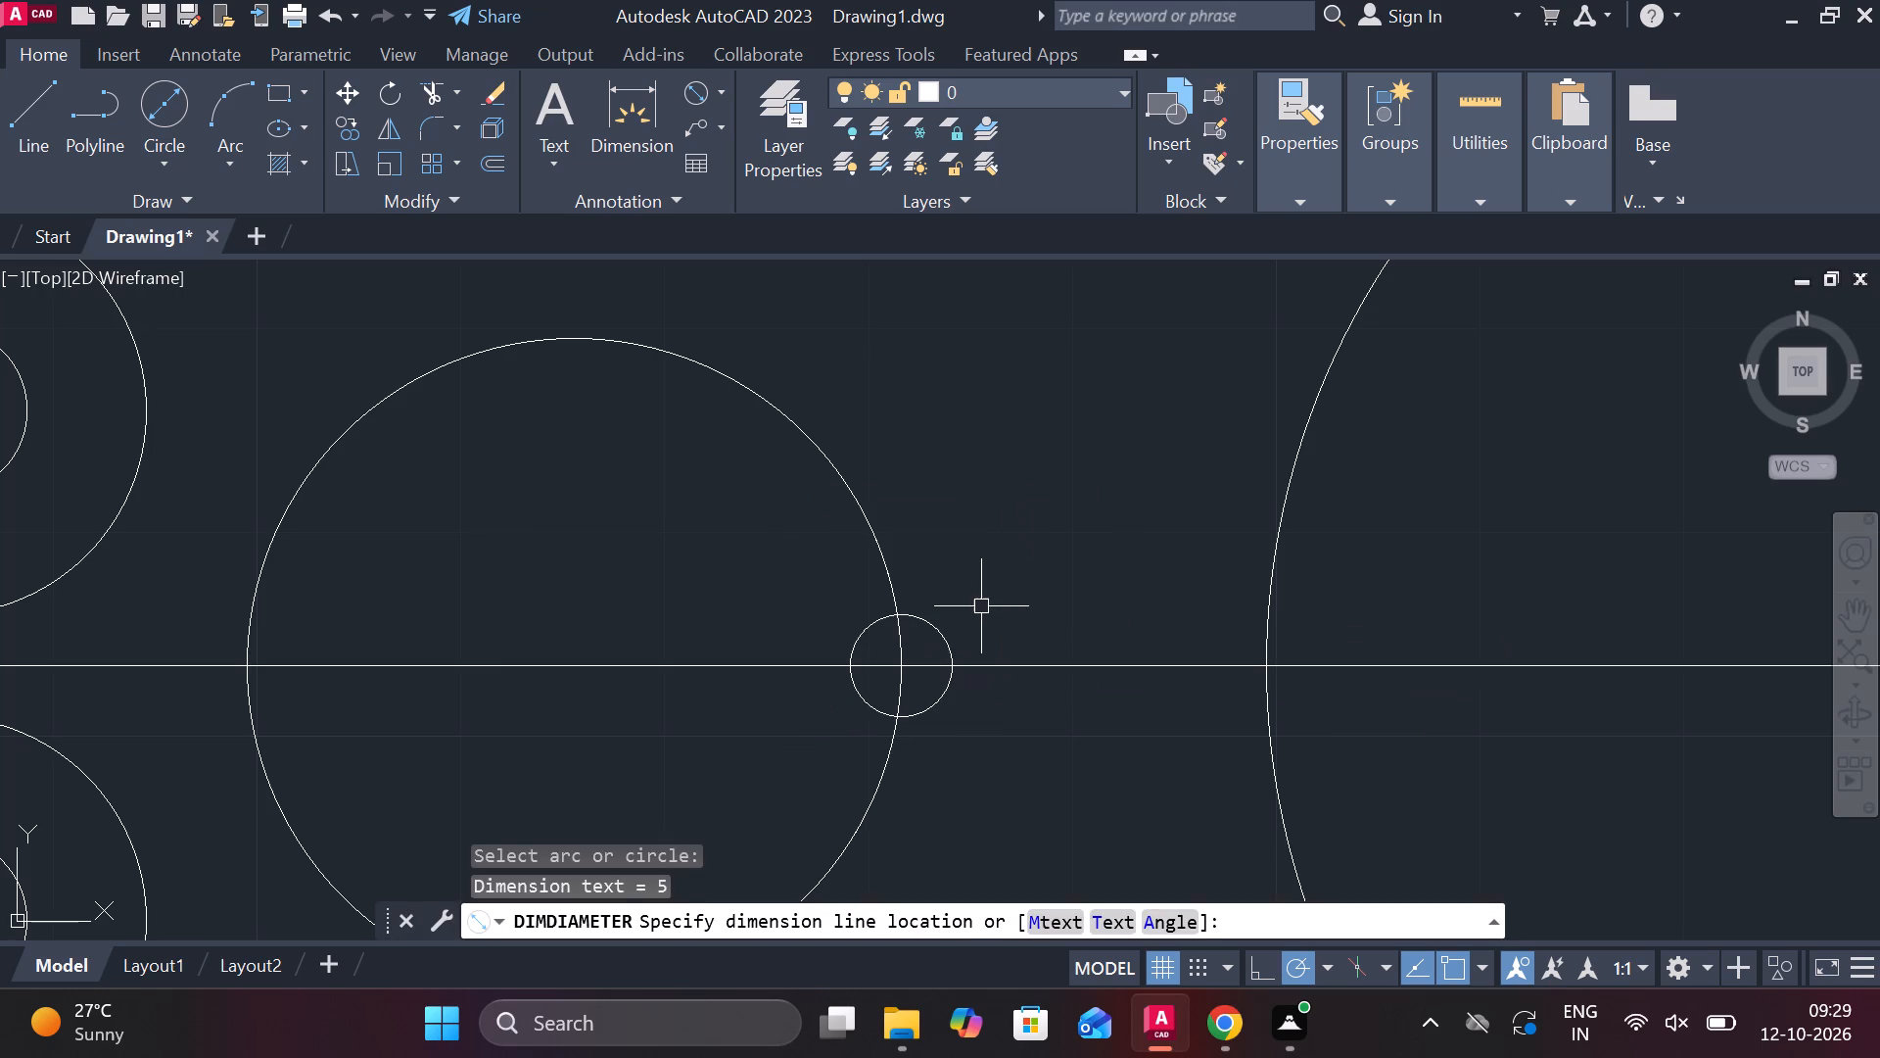
Move the 5 diameter circle 5 units outward along the horizontal centreline, away from the medium circle.
{"action": "scroll", "coordinate": [981, 606], "scroll_direction": "down", "scroll_amount": 1}
{"action": "left_click", "coordinate": [959, 626]}
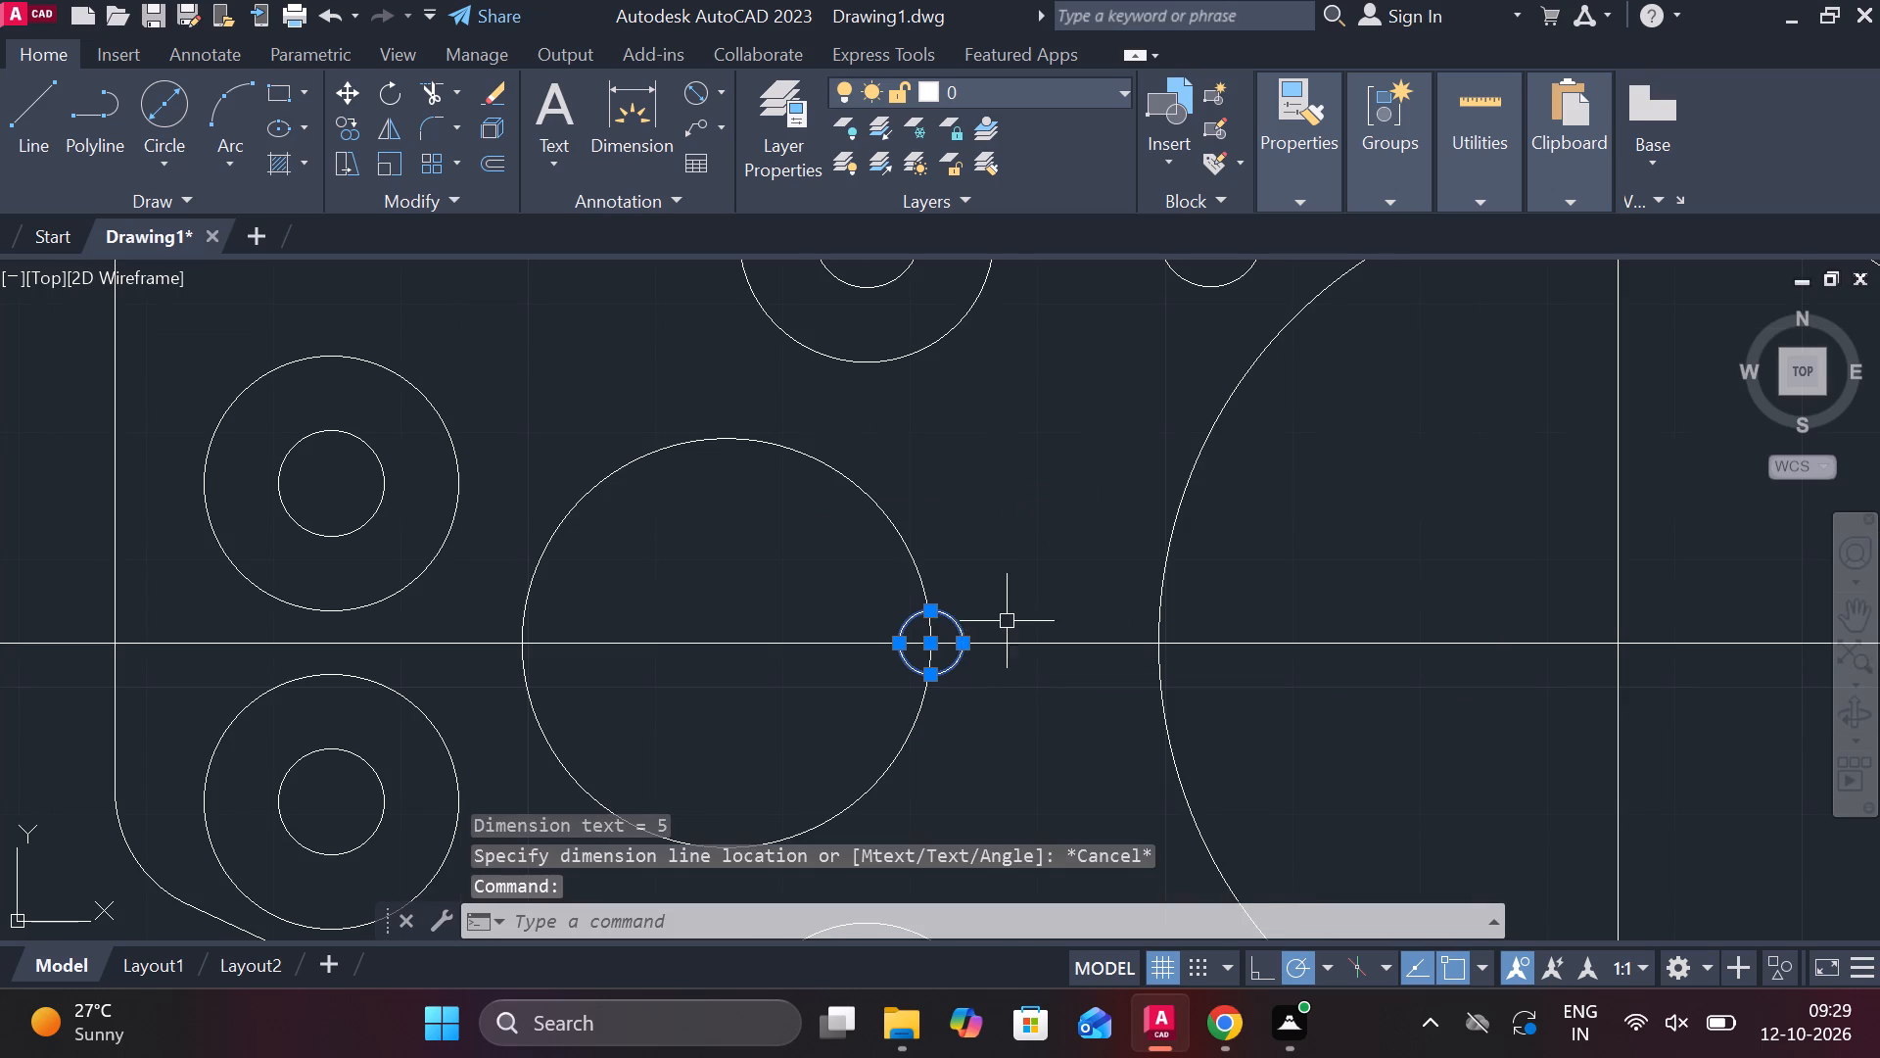
{"action": "key", "text": "m"}
{"action": "key", "text": "Return"}
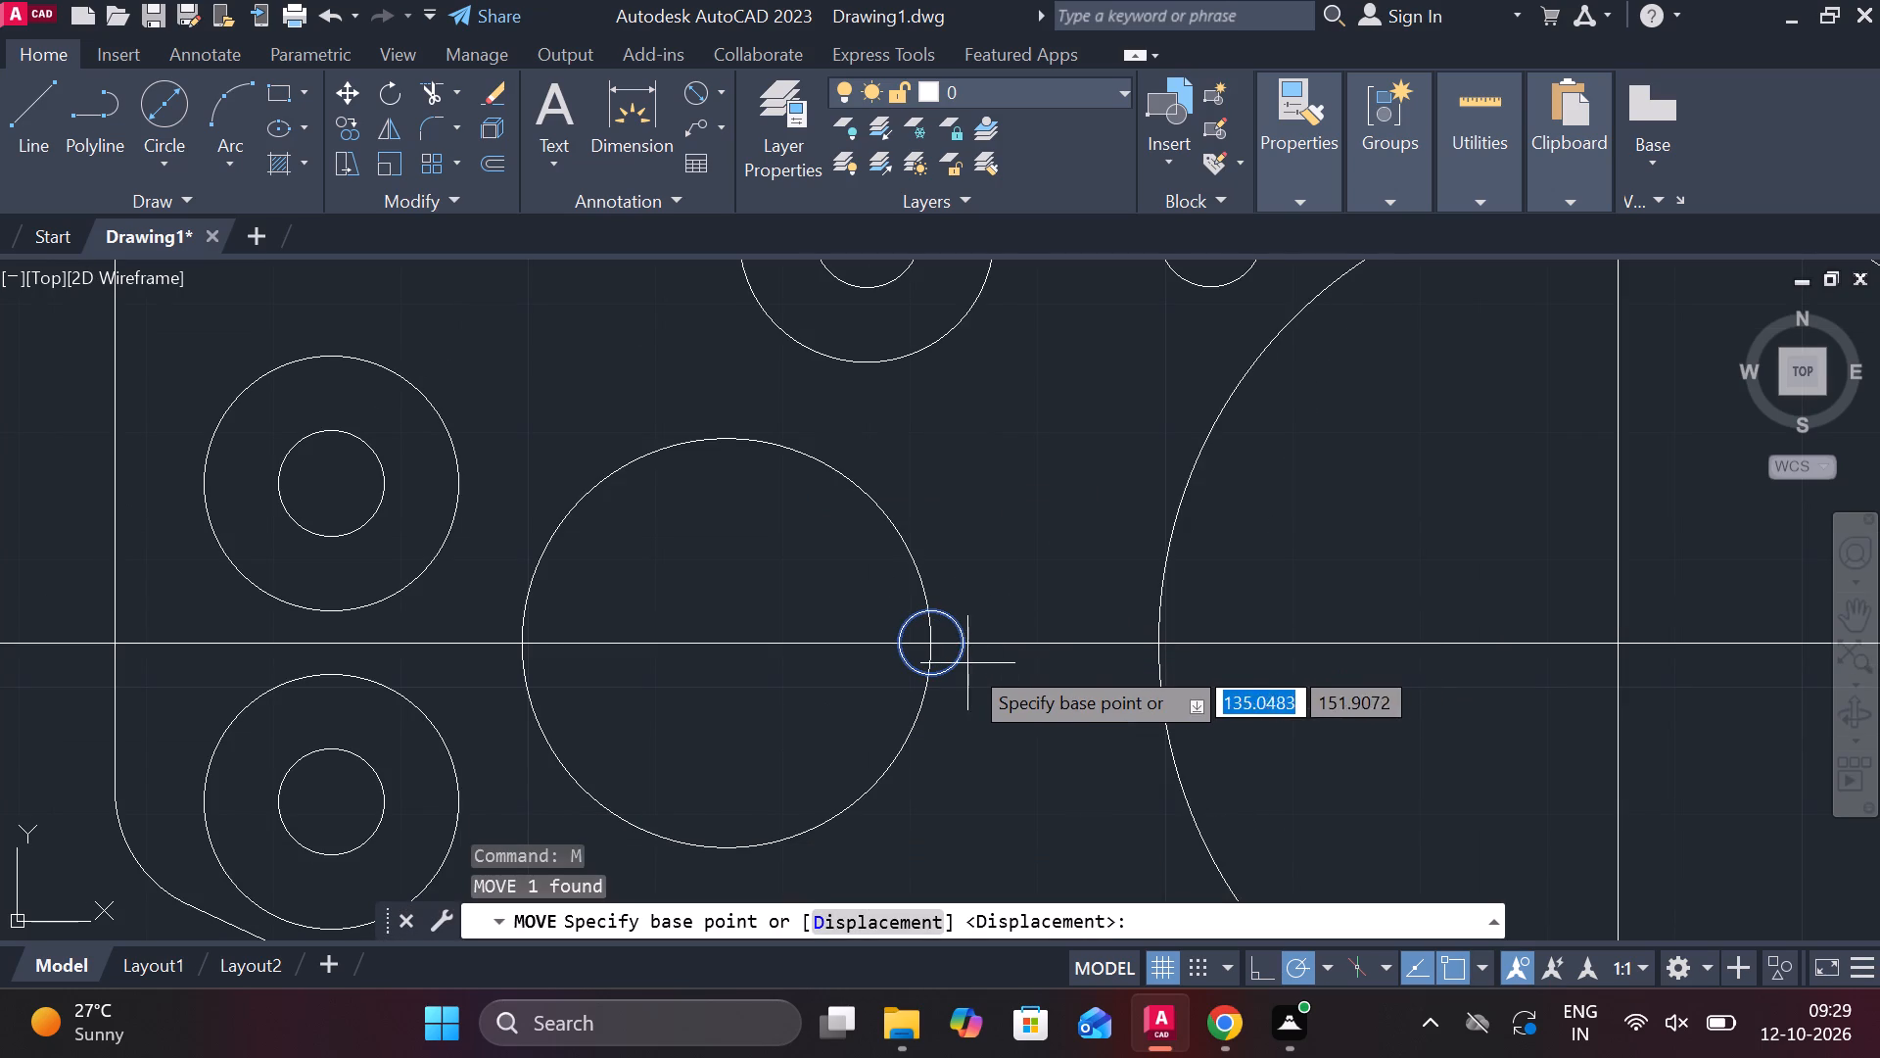
{"action": "left_click", "coordinate": [927, 654]}
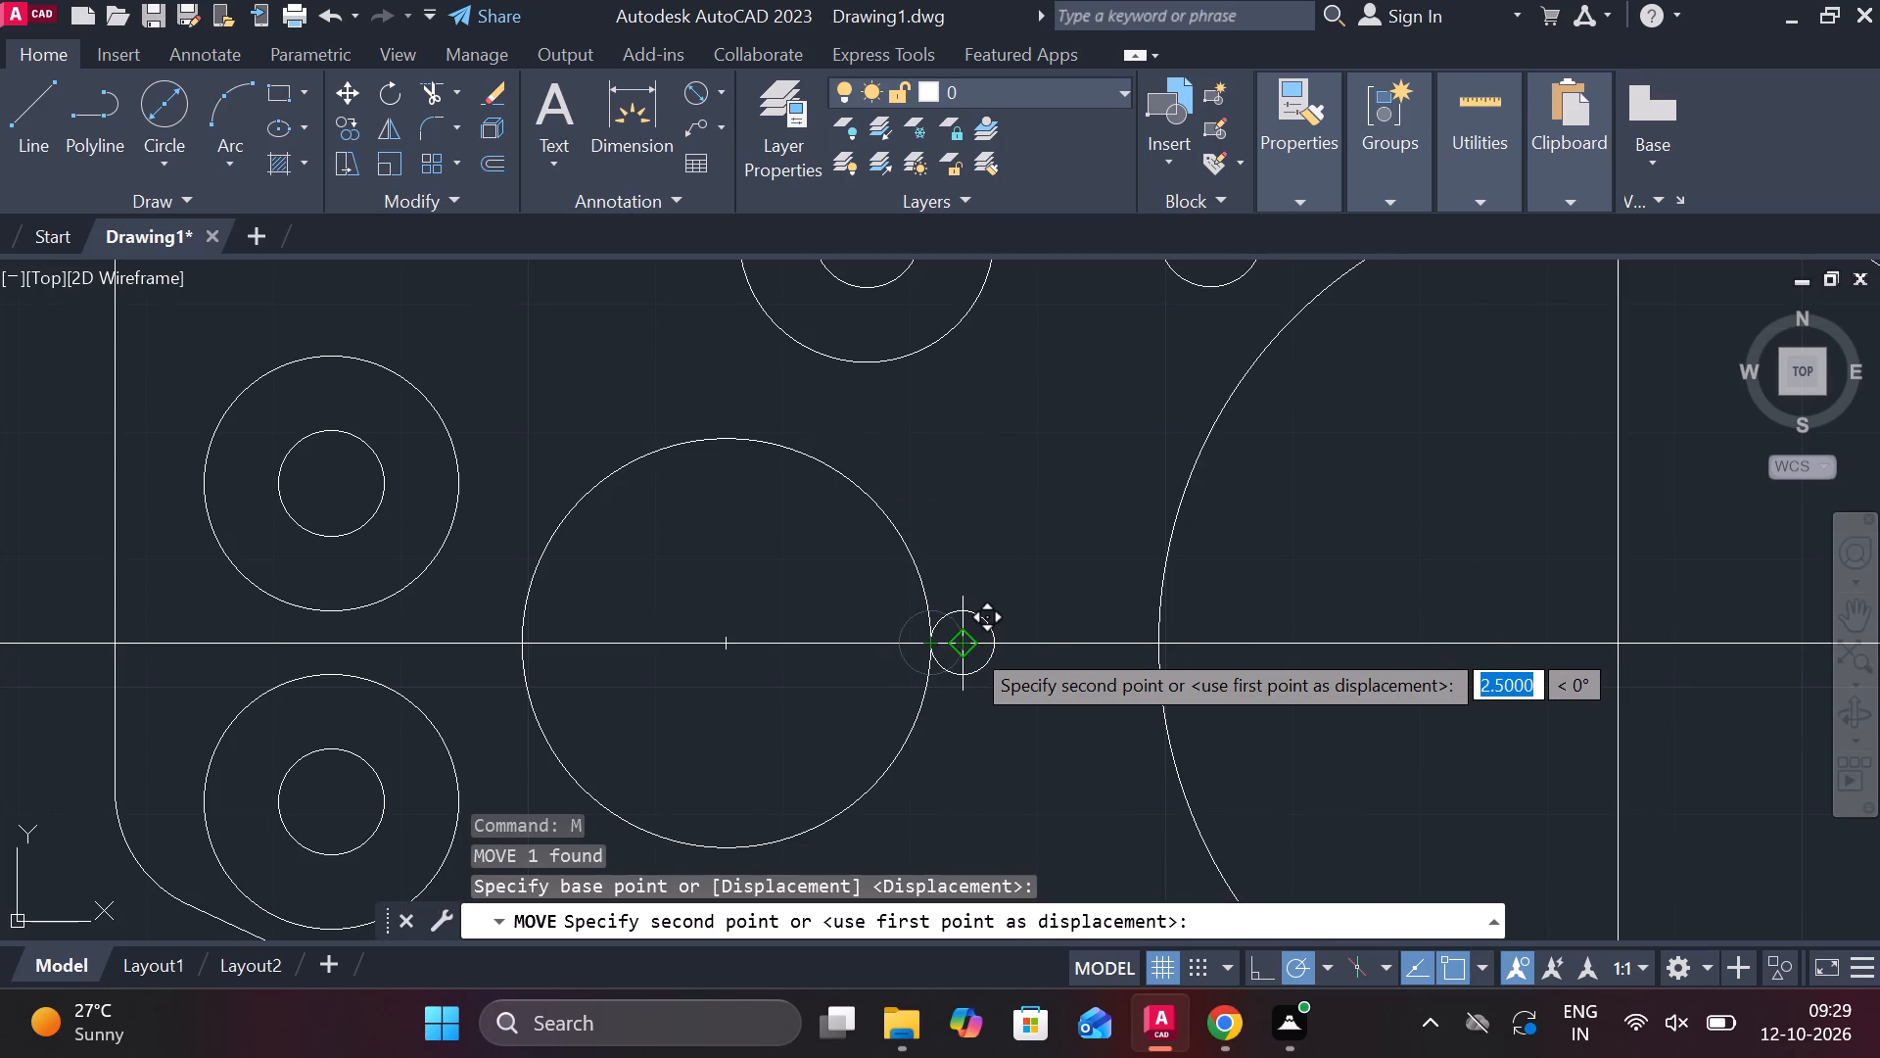
{"action": "key", "text": "5"}
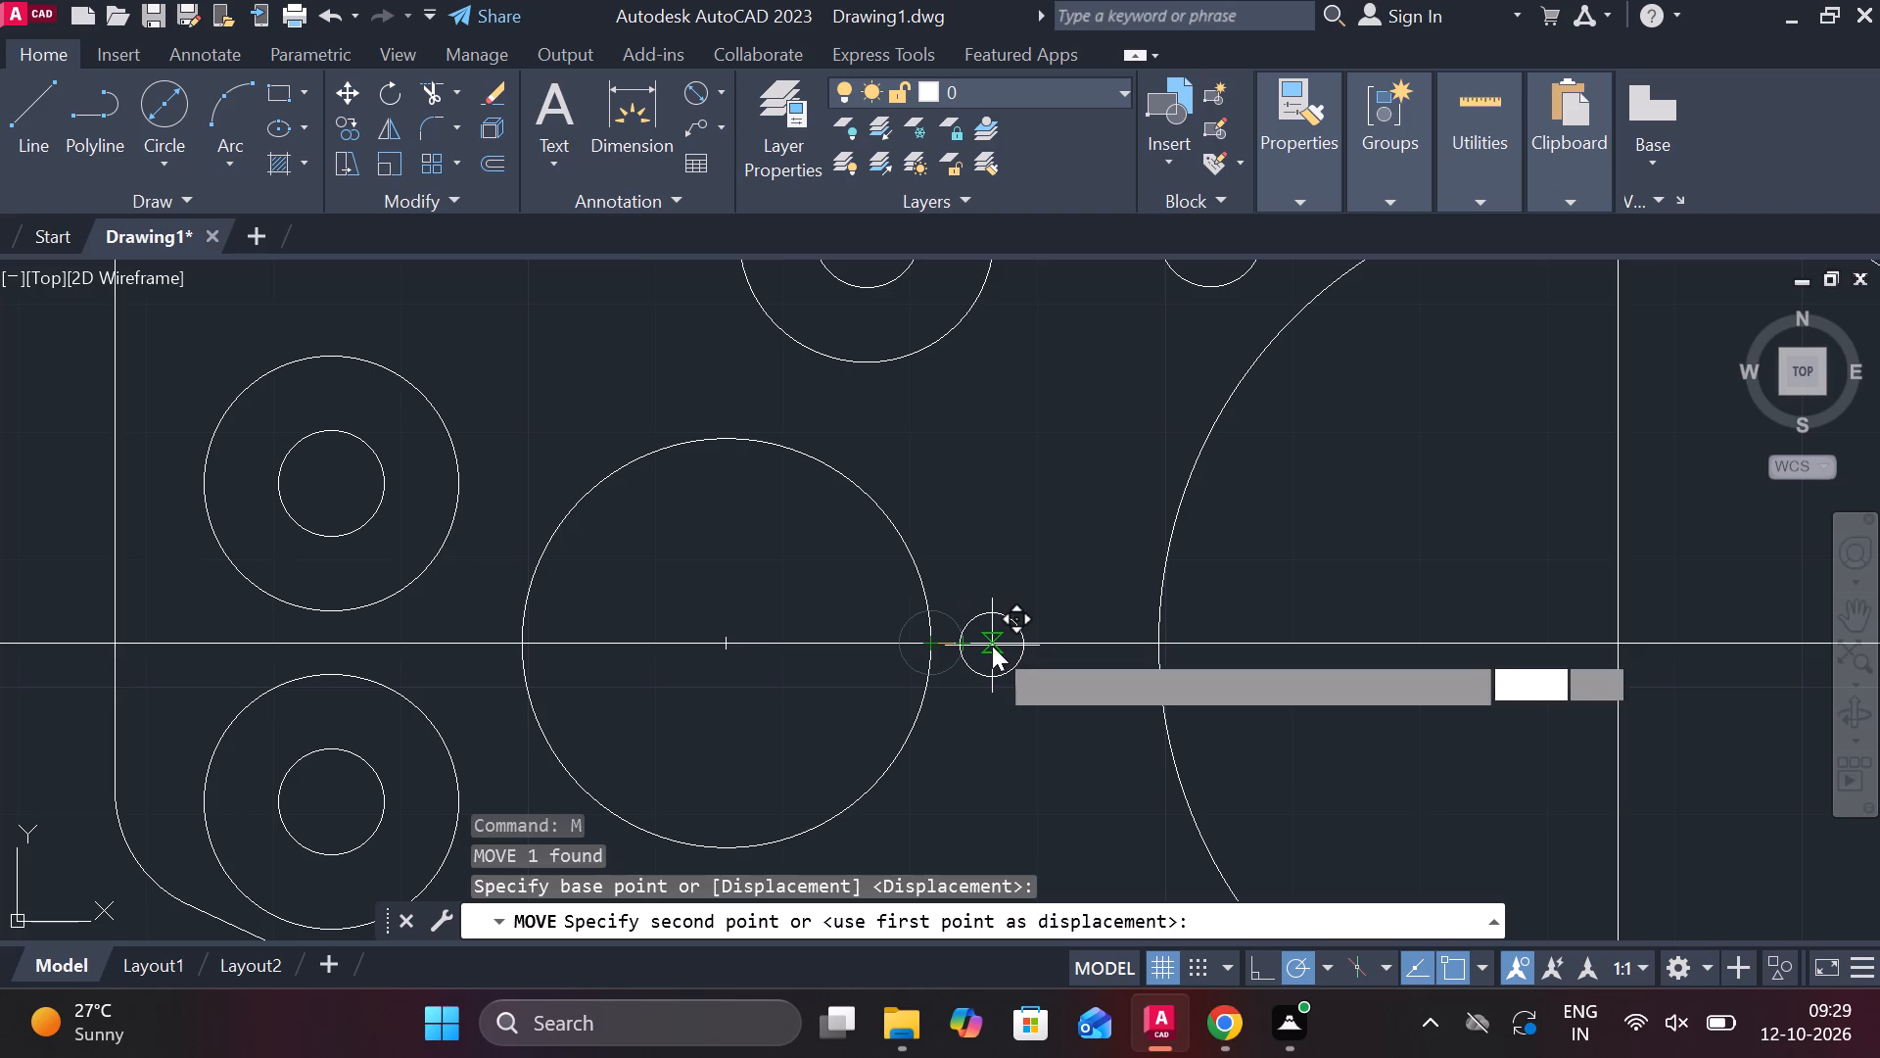
{"action": "key", "text": "Return"}
{"action": "key", "text": "Escape"}
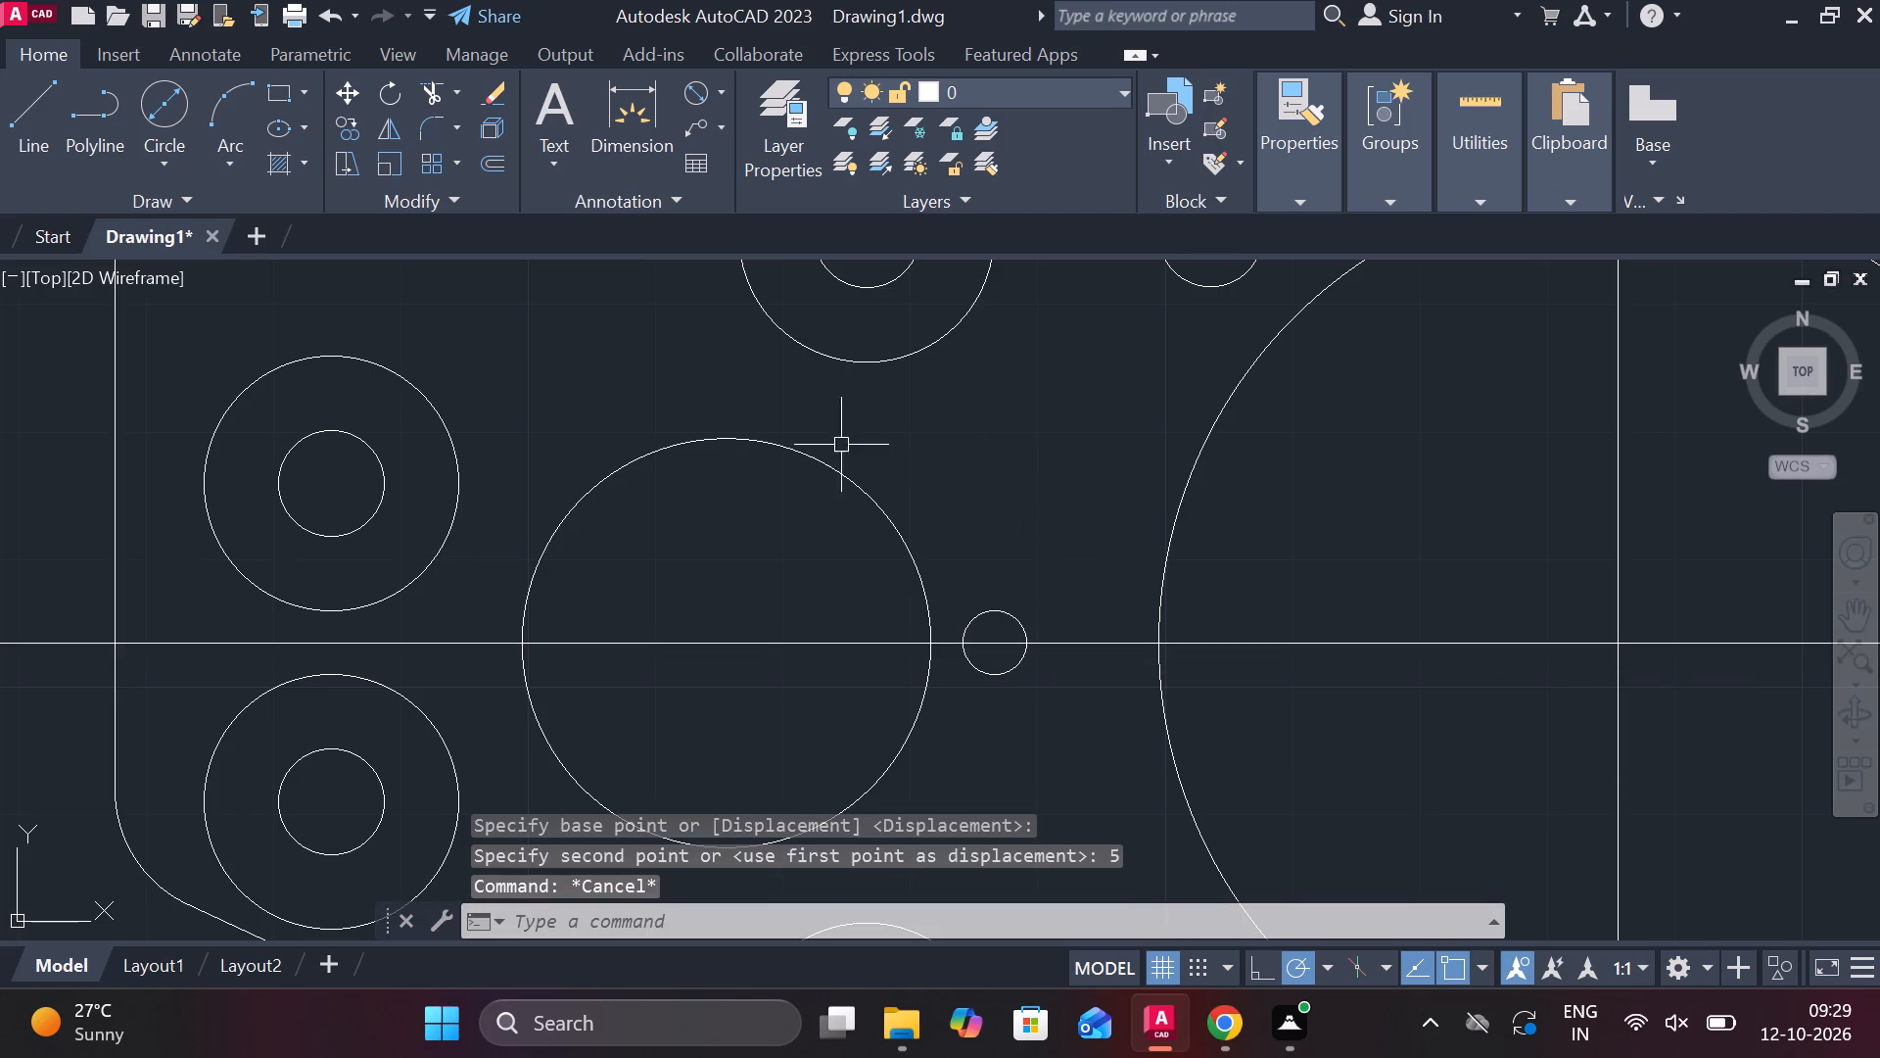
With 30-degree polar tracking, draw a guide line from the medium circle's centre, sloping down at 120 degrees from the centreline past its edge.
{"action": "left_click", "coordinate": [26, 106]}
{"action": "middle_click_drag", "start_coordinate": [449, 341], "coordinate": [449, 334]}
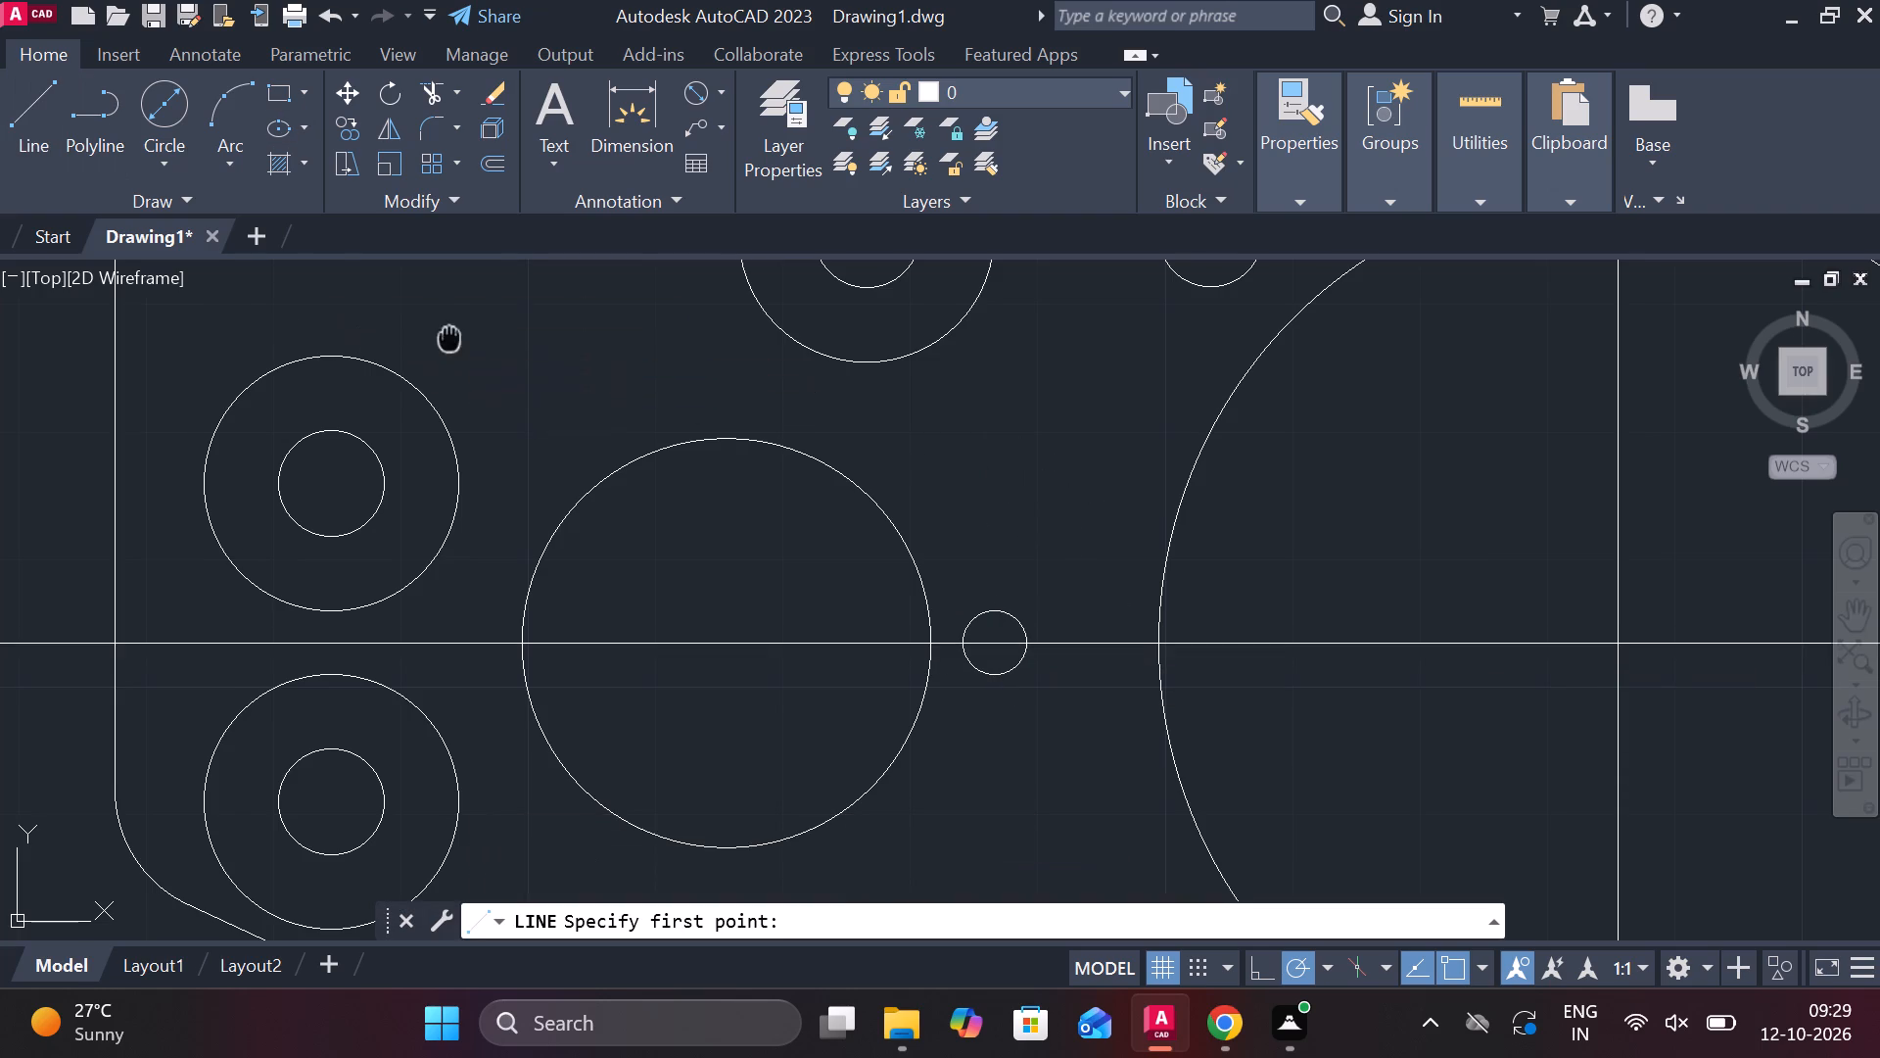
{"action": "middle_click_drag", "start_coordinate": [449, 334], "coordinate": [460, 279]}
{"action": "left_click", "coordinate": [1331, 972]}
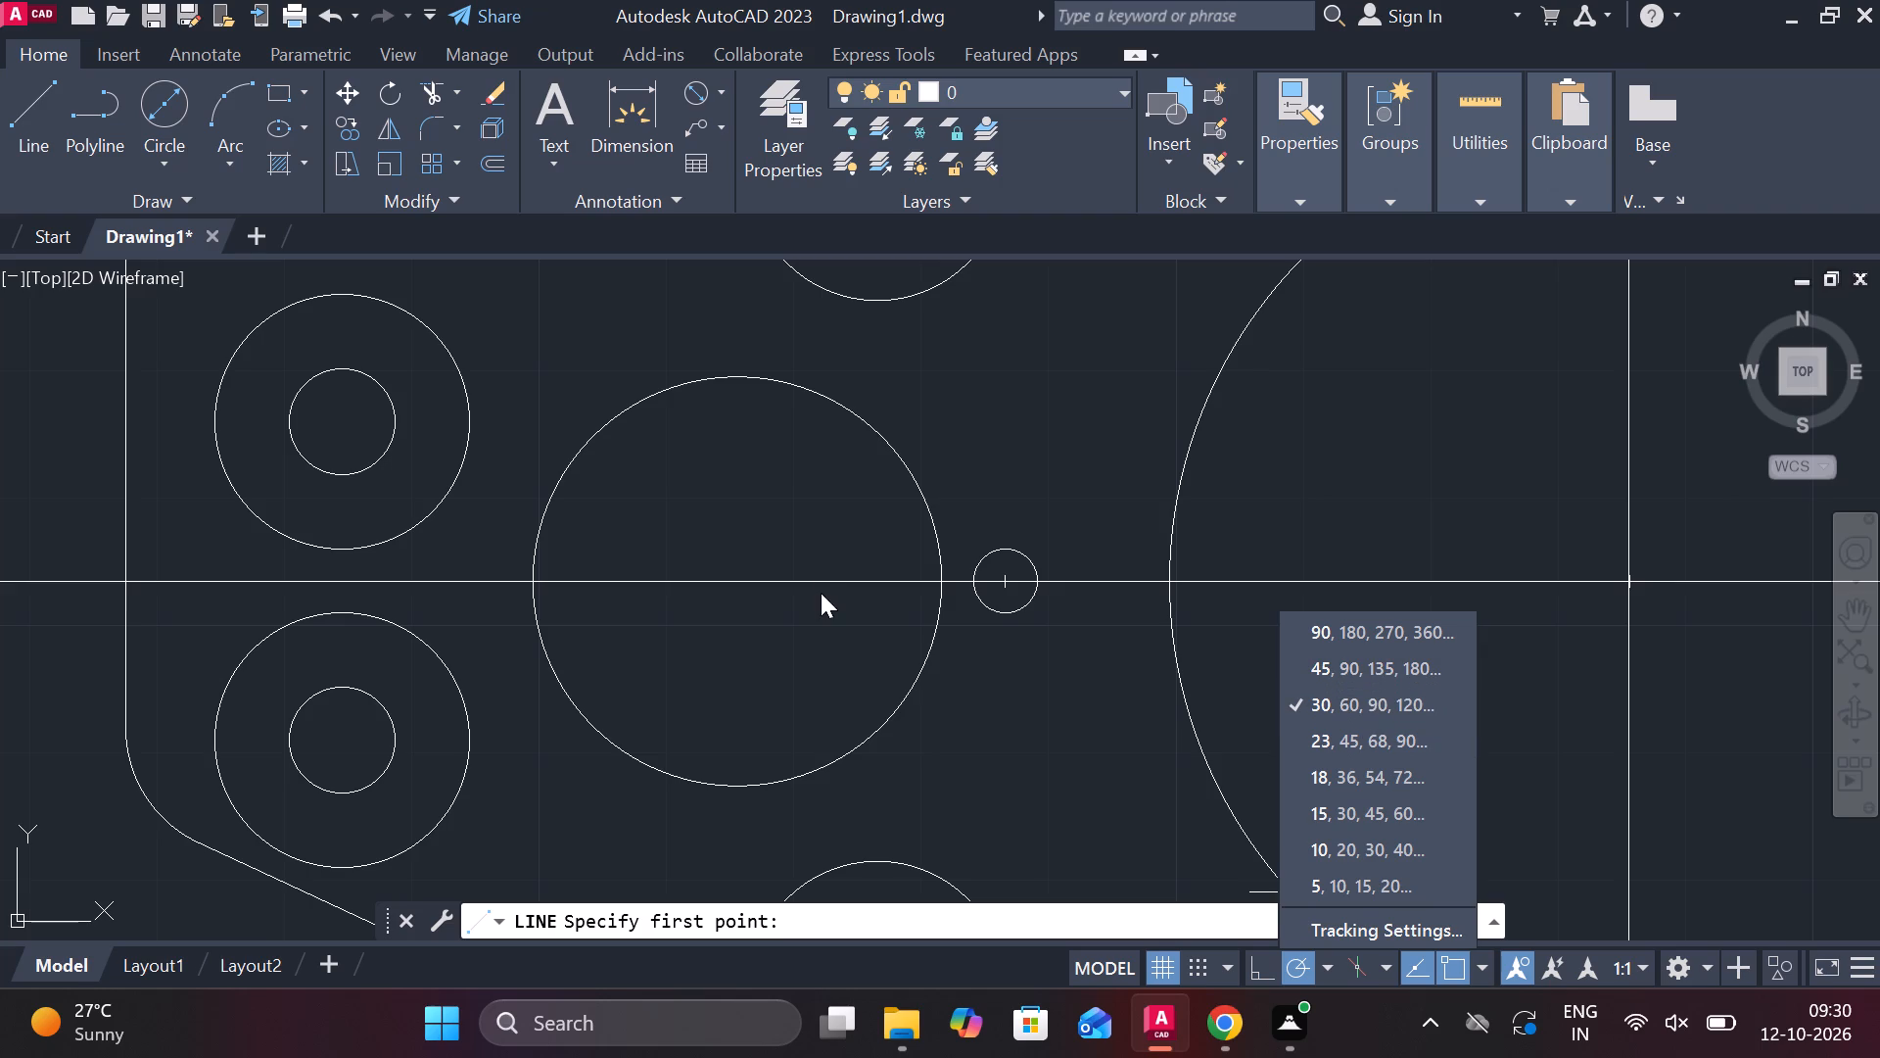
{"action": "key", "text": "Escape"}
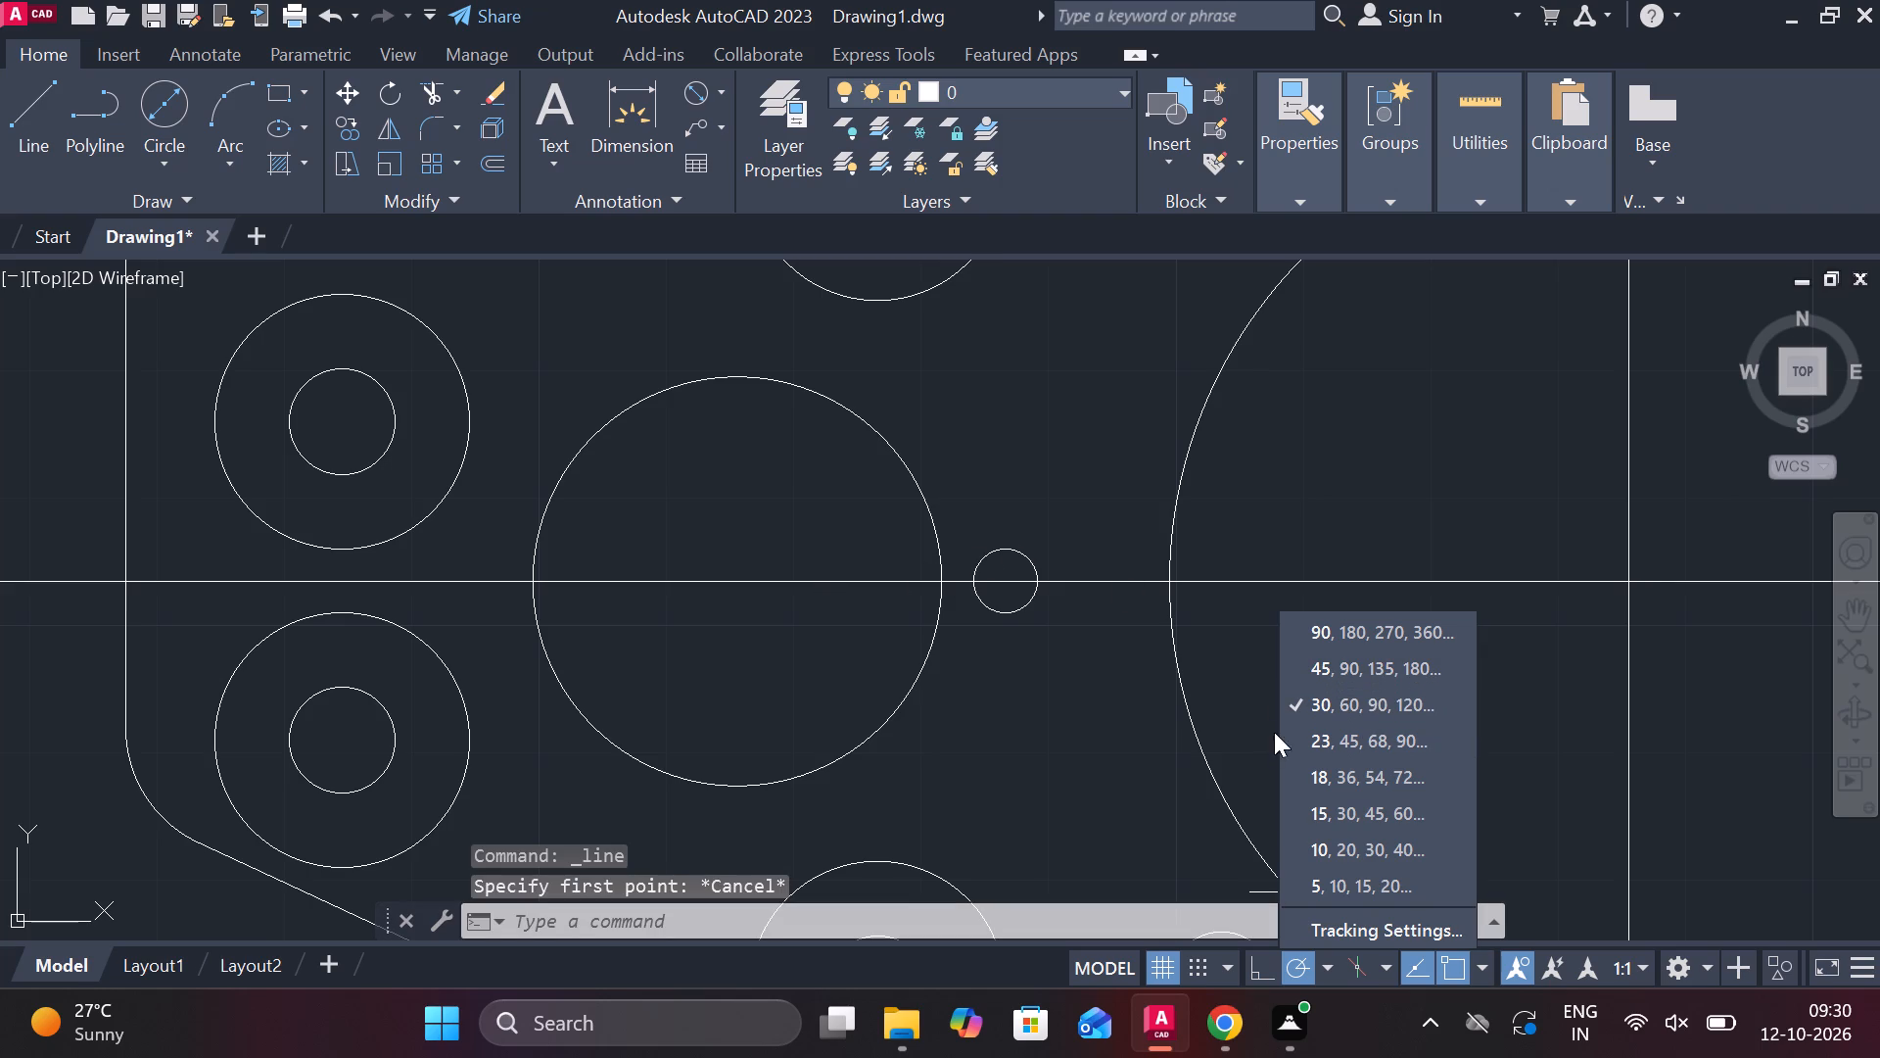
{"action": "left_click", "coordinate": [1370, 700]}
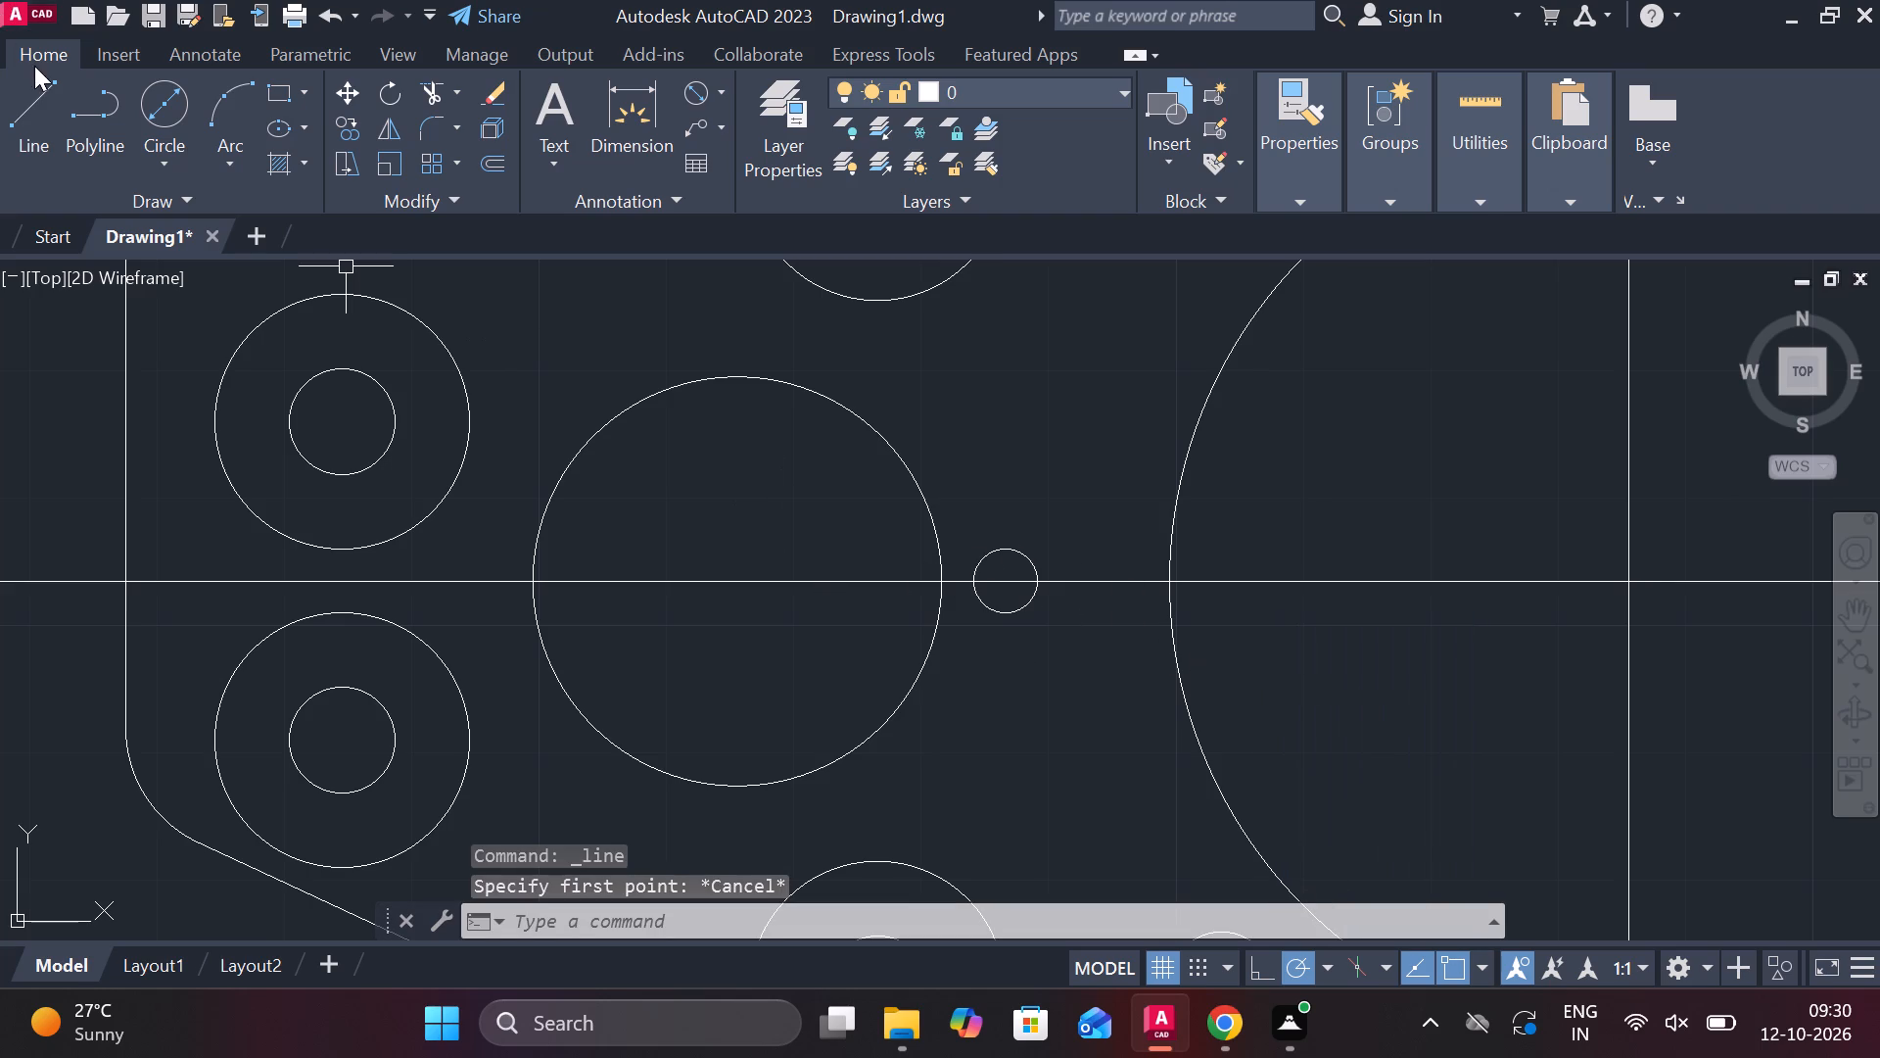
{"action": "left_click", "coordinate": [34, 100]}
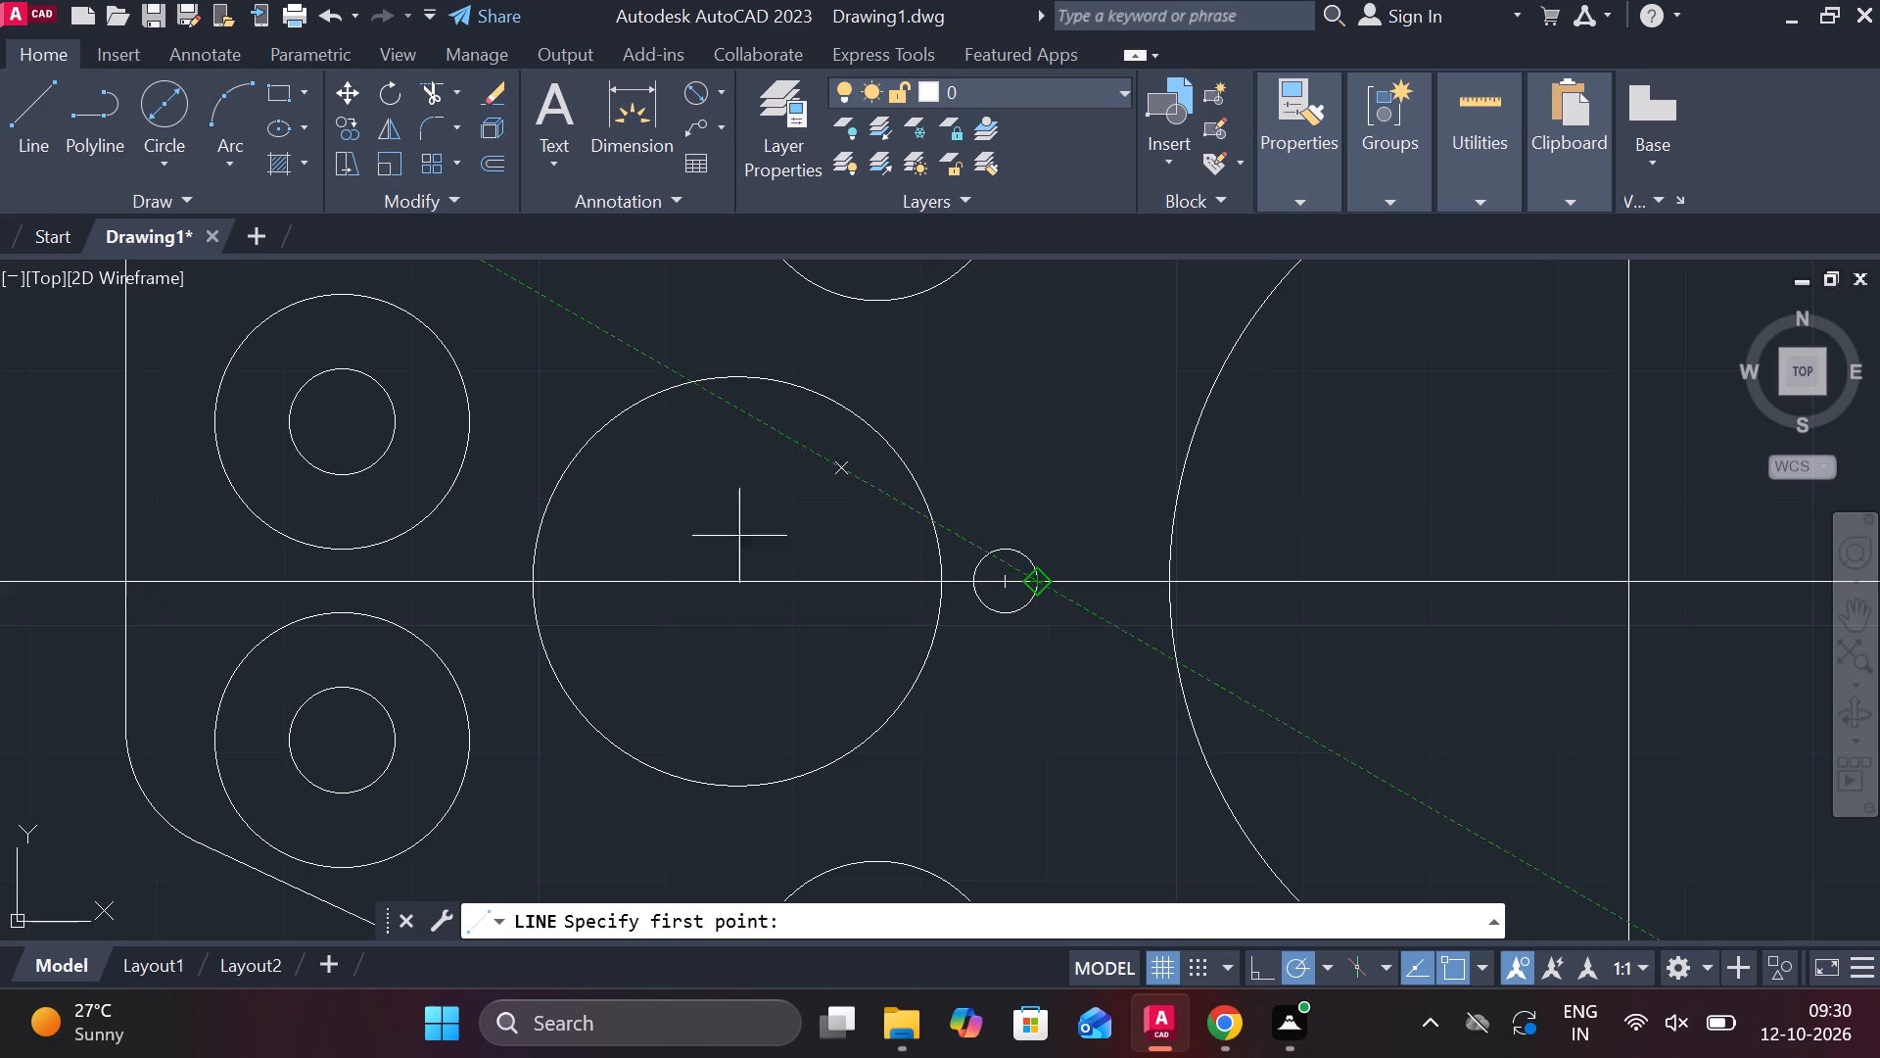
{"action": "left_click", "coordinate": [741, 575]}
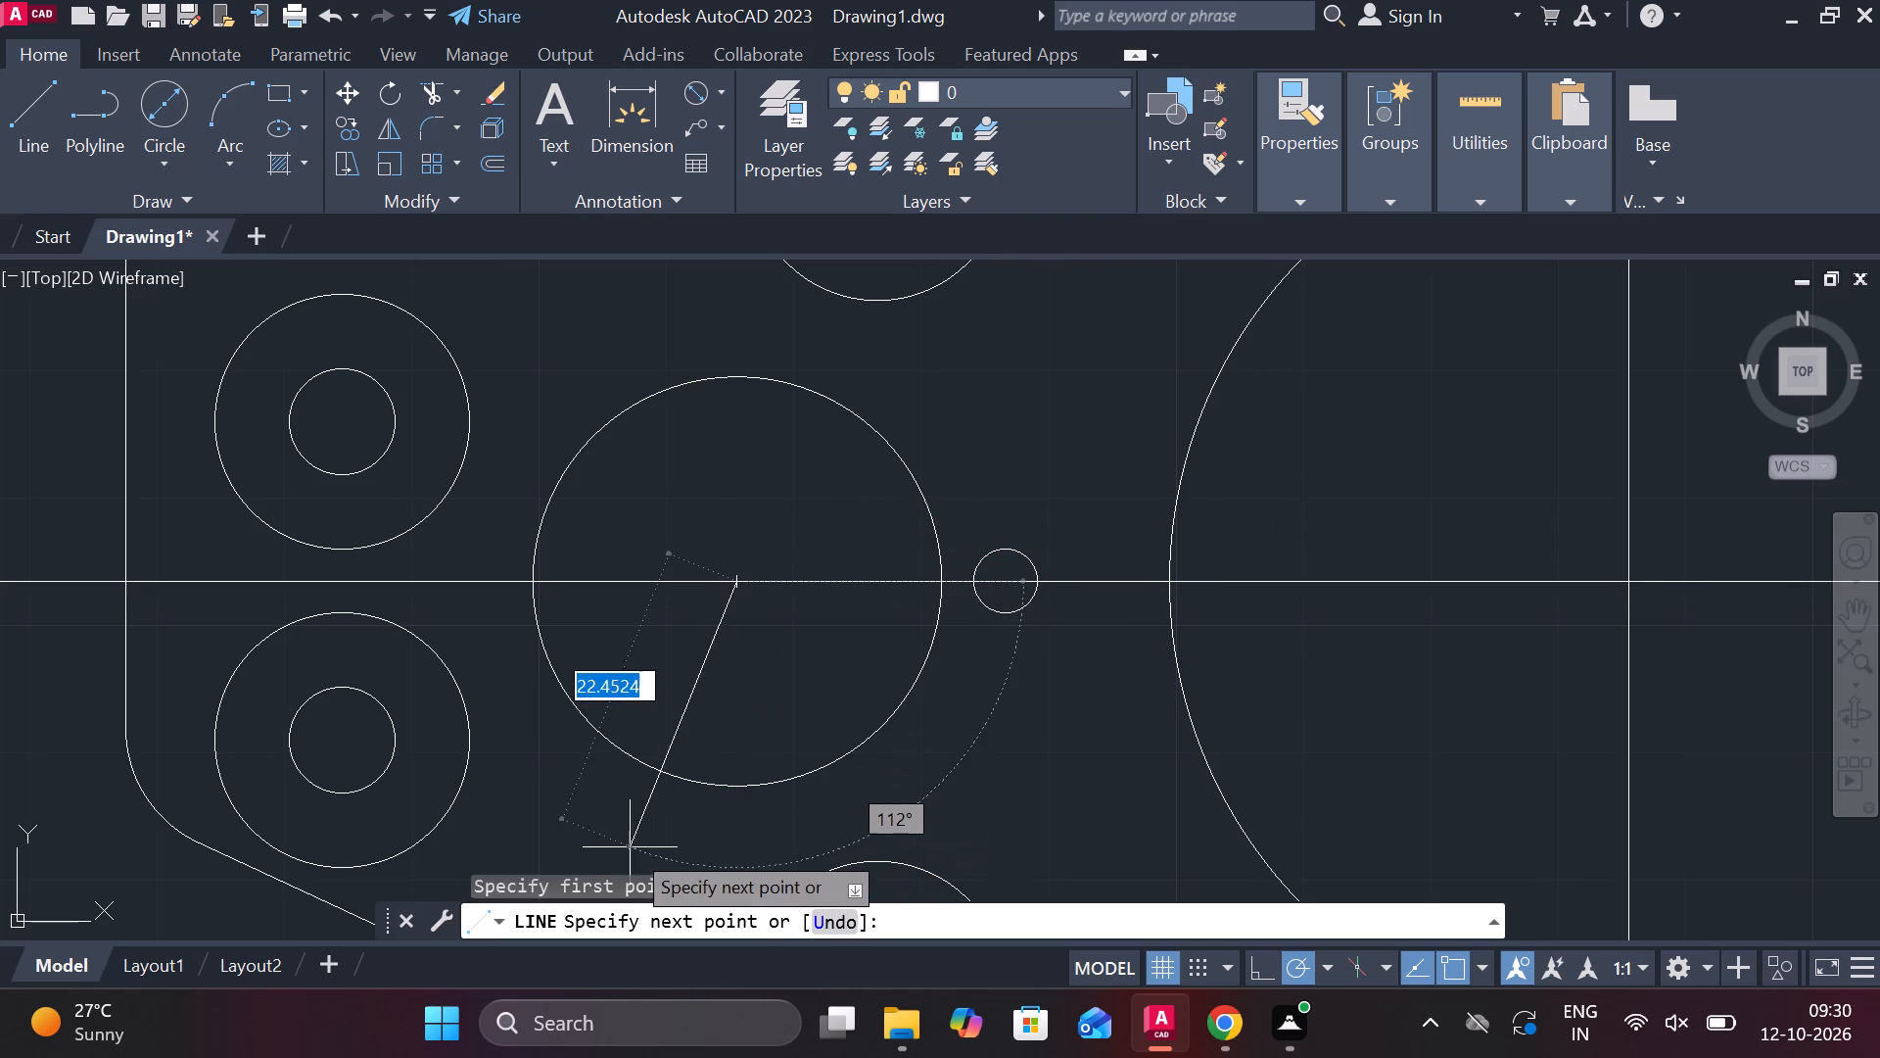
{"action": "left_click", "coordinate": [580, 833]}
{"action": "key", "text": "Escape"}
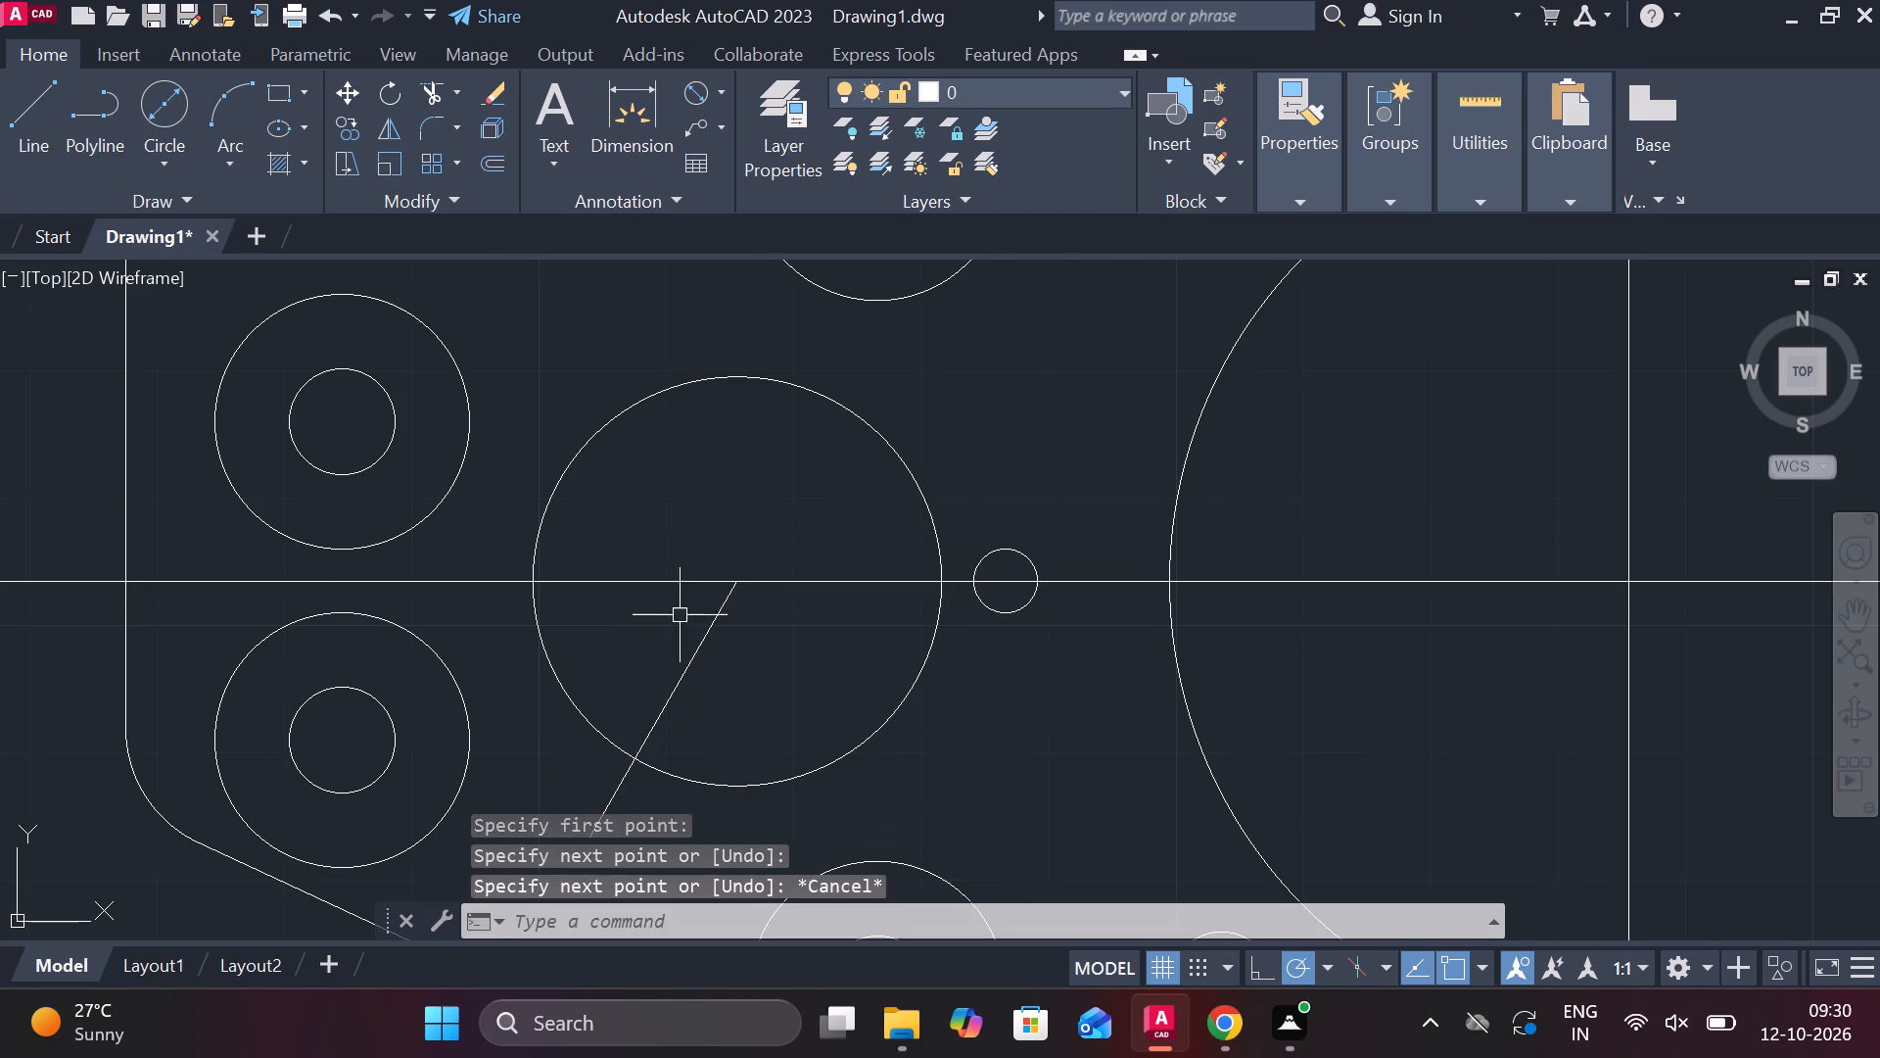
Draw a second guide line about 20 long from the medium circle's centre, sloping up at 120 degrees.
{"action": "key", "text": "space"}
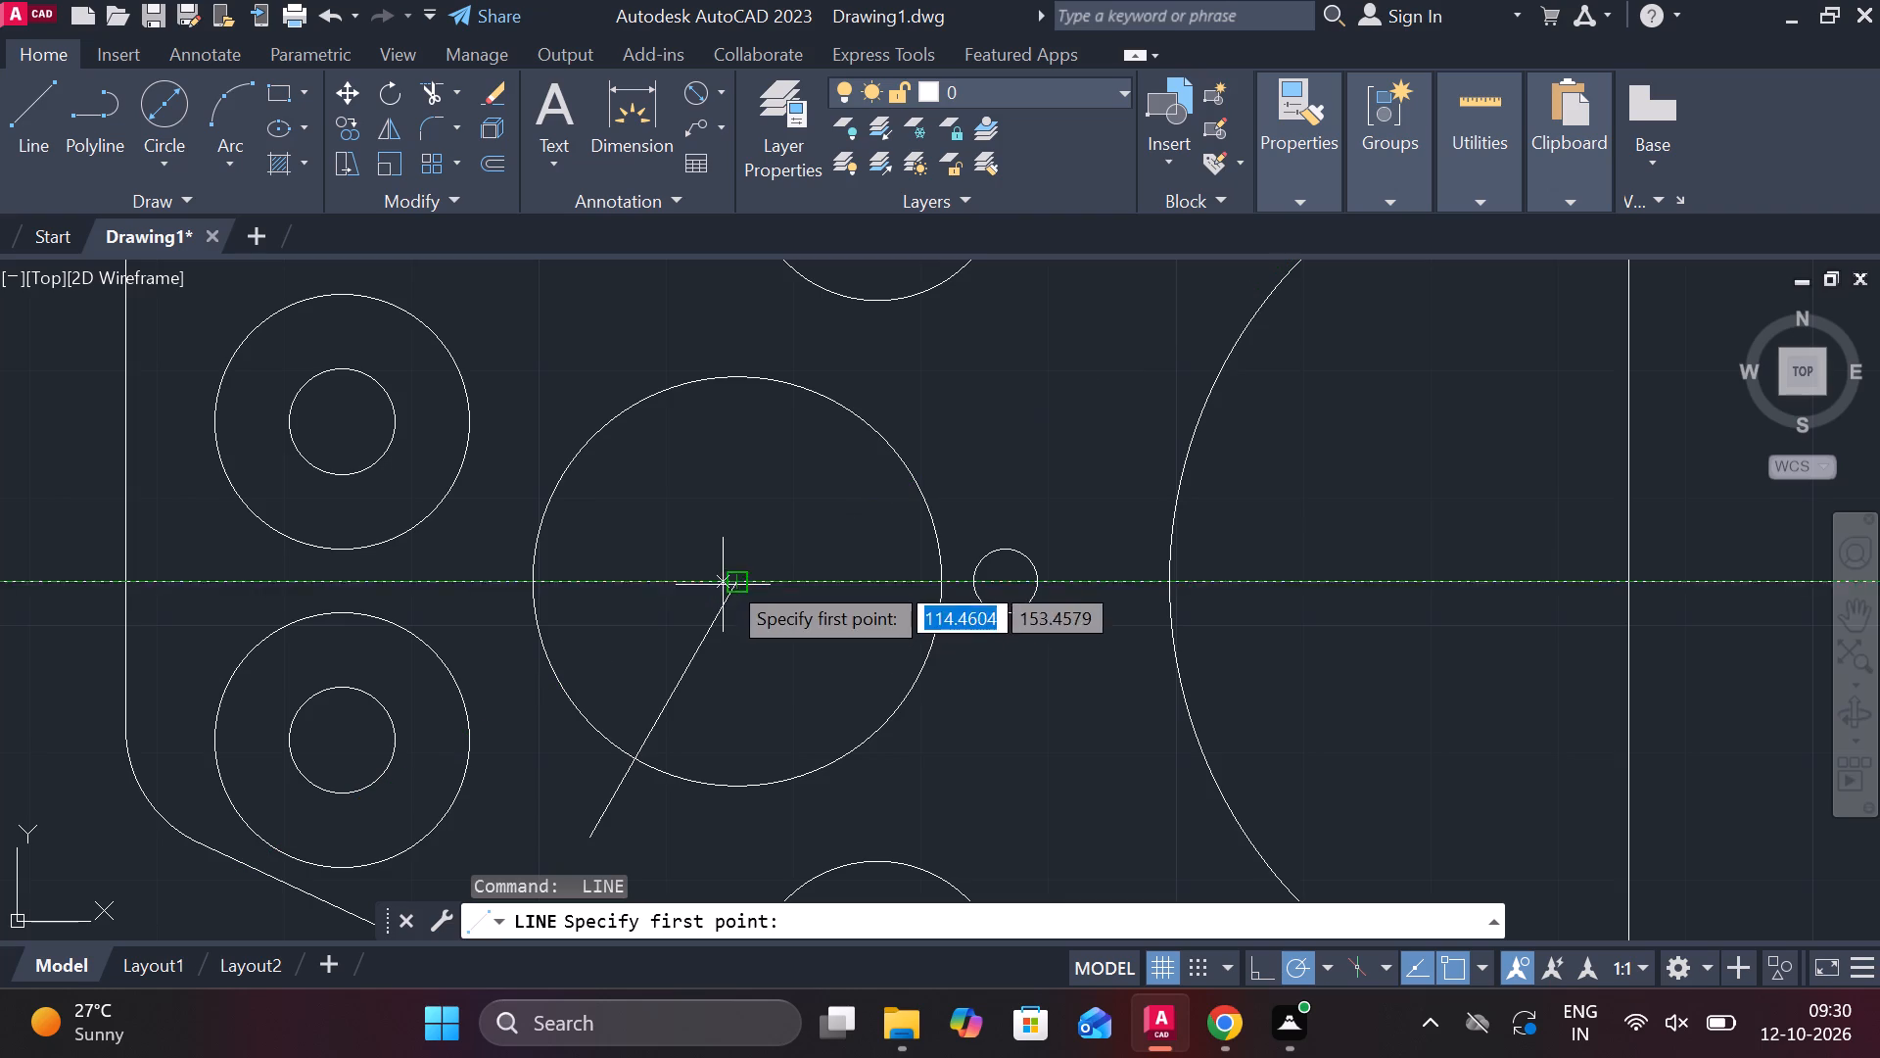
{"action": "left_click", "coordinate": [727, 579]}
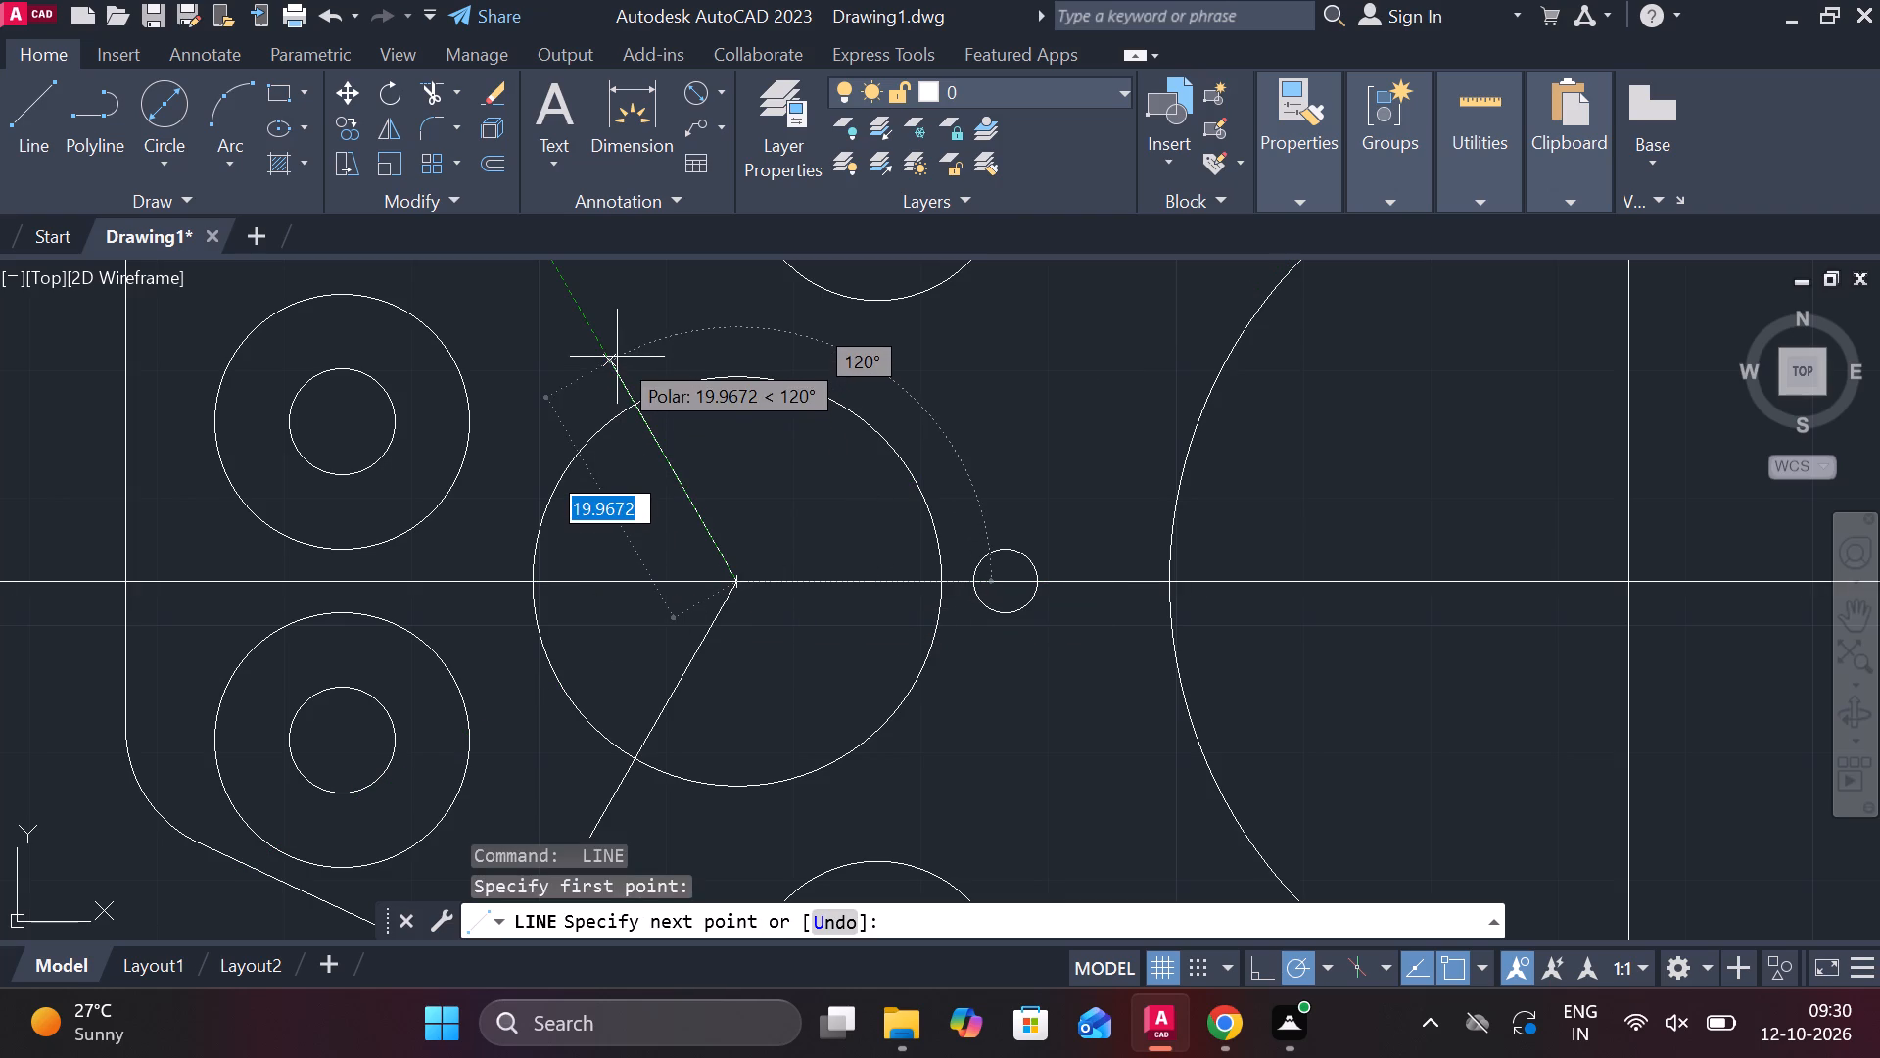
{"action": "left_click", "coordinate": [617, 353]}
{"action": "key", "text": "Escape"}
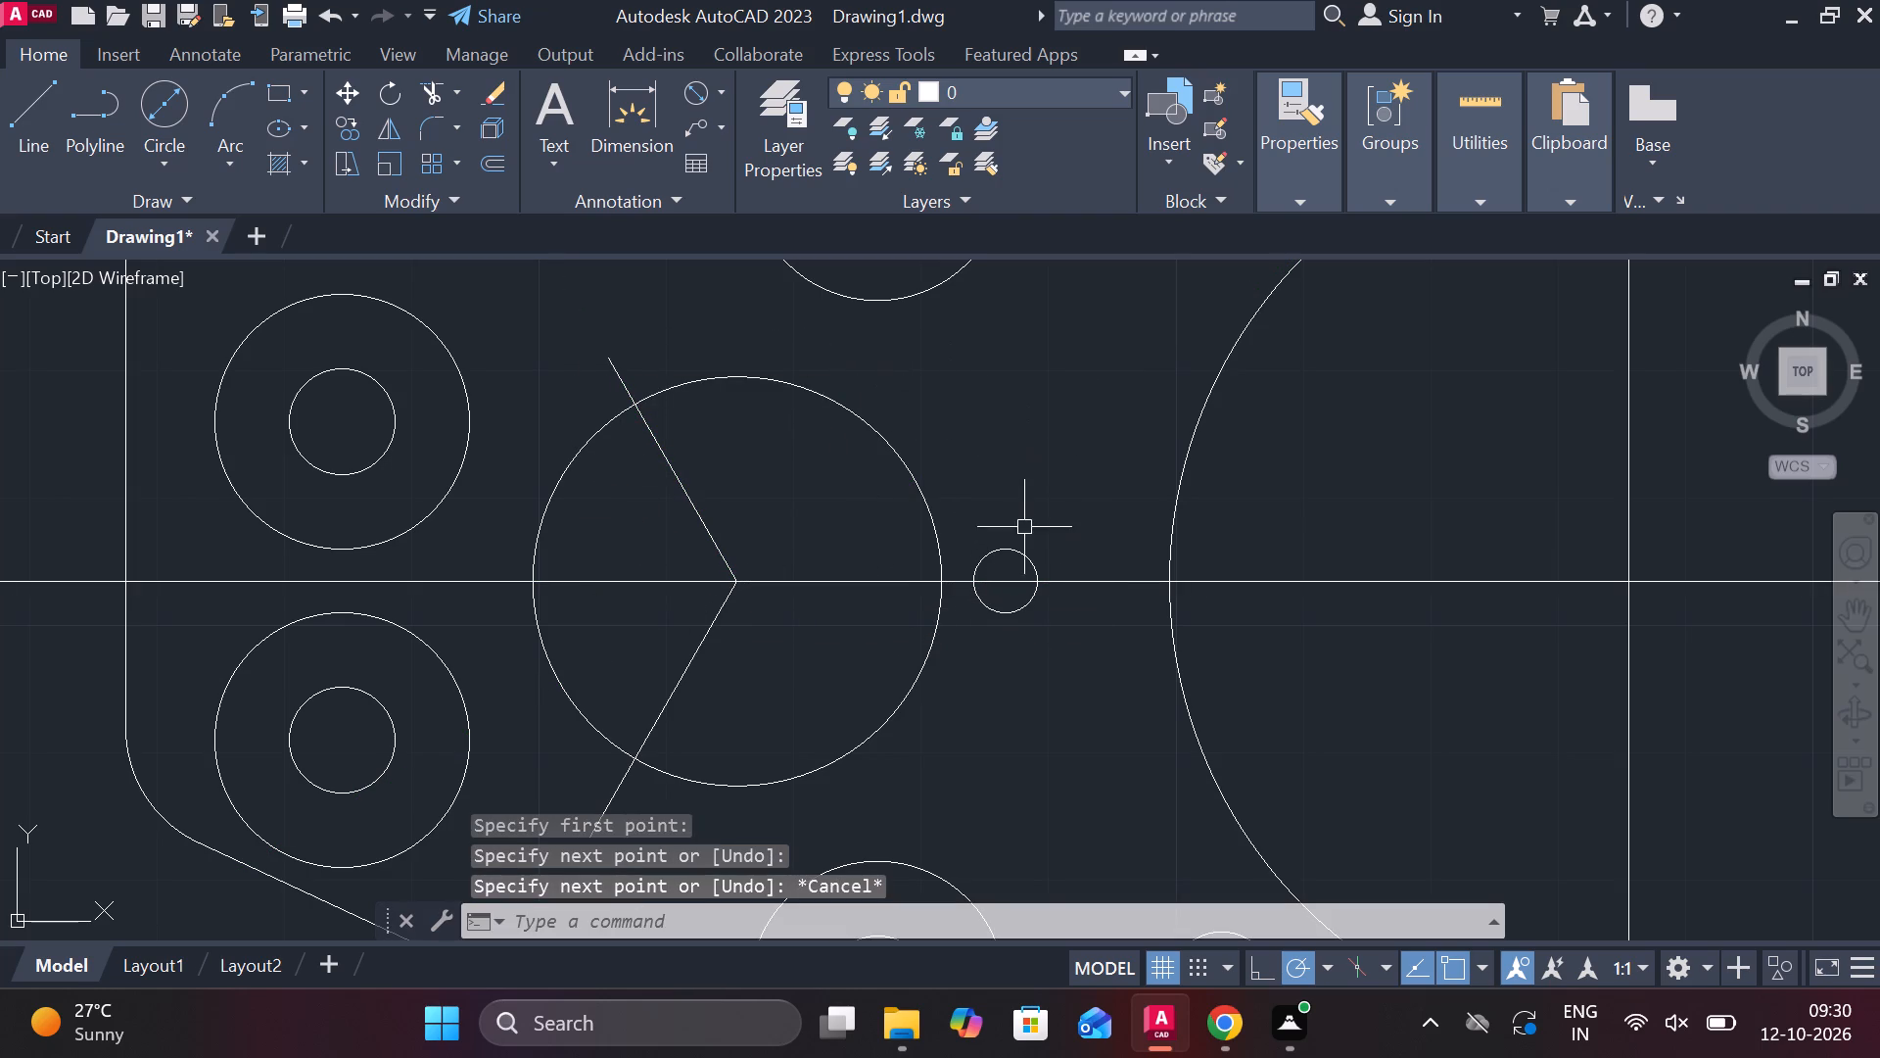
Polar array the 5 diameter circle around the medium circle's centre with 3 items over 360 degrees.
{"action": "scroll", "coordinate": [901, 694], "scroll_direction": "down", "scroll_amount": 1}
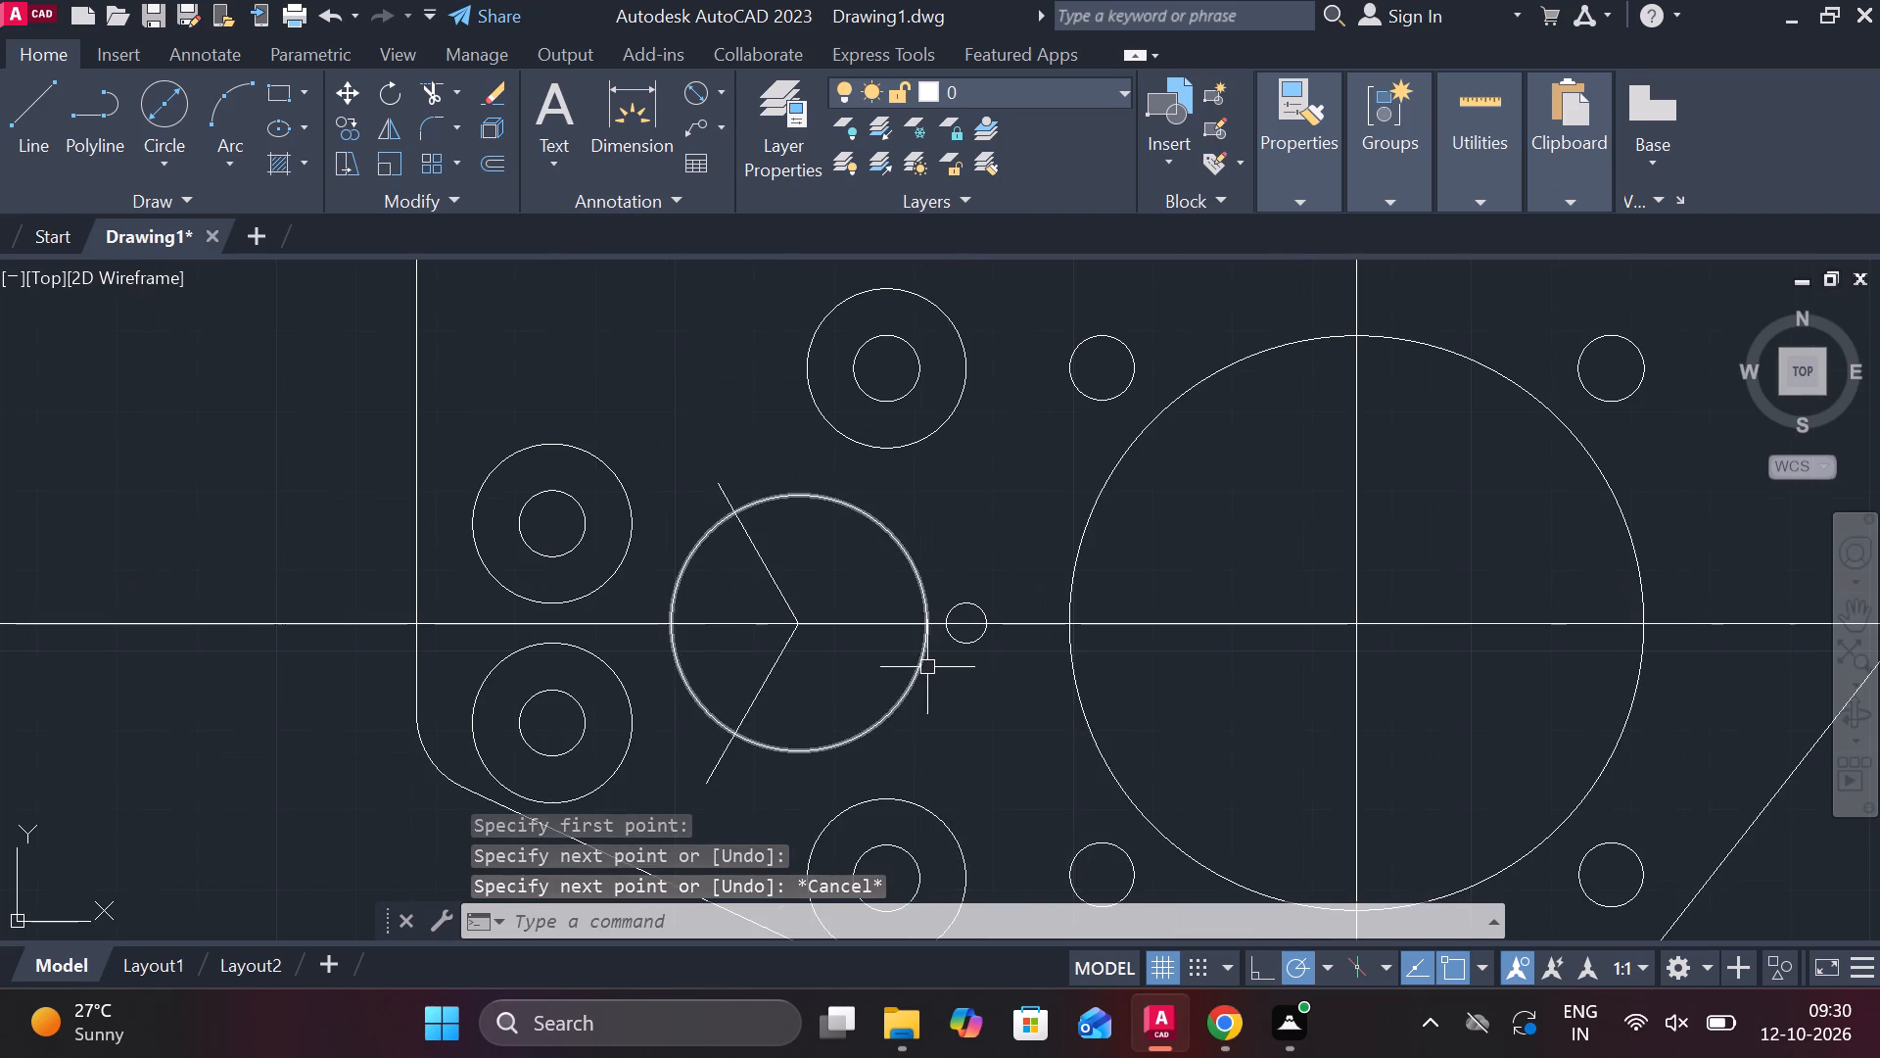
{"action": "scroll", "coordinate": [927, 667], "scroll_direction": "up", "scroll_amount": 1}
{"action": "left_click", "coordinate": [1001, 565]}
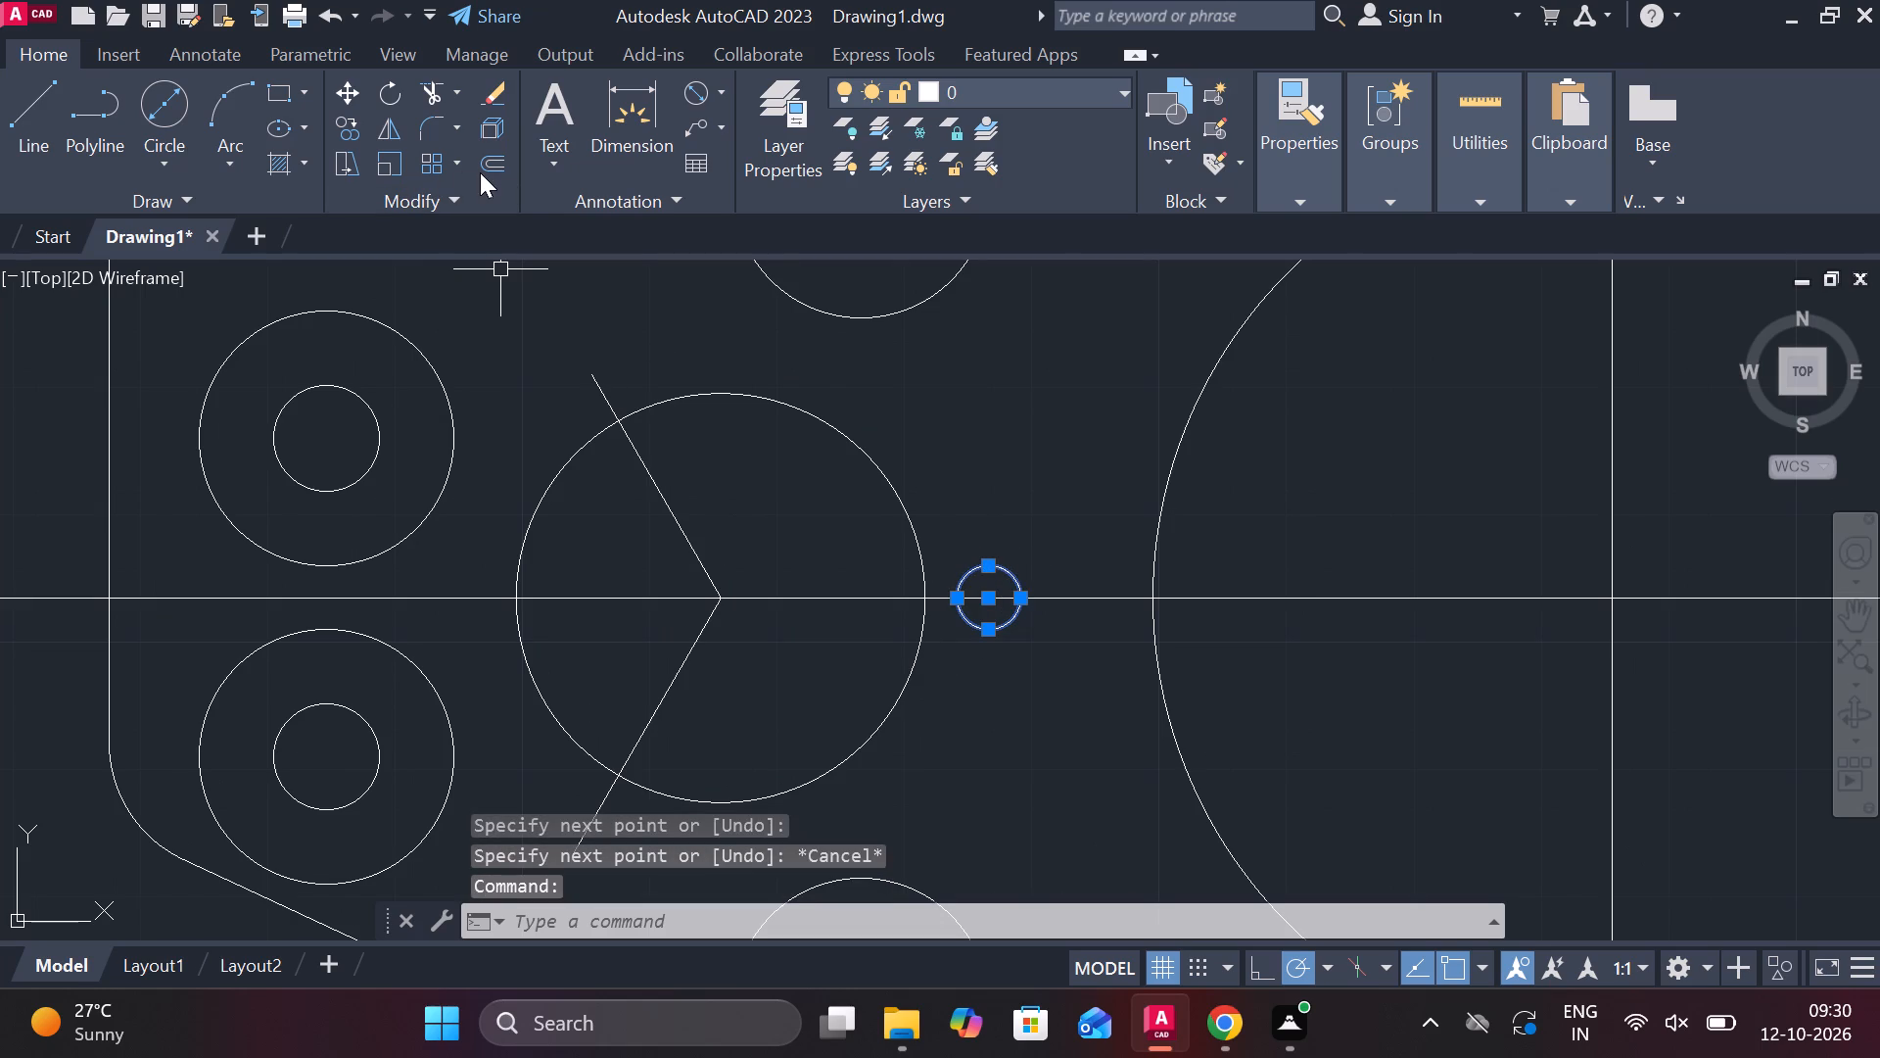
{"action": "left_click", "coordinate": [466, 154]}
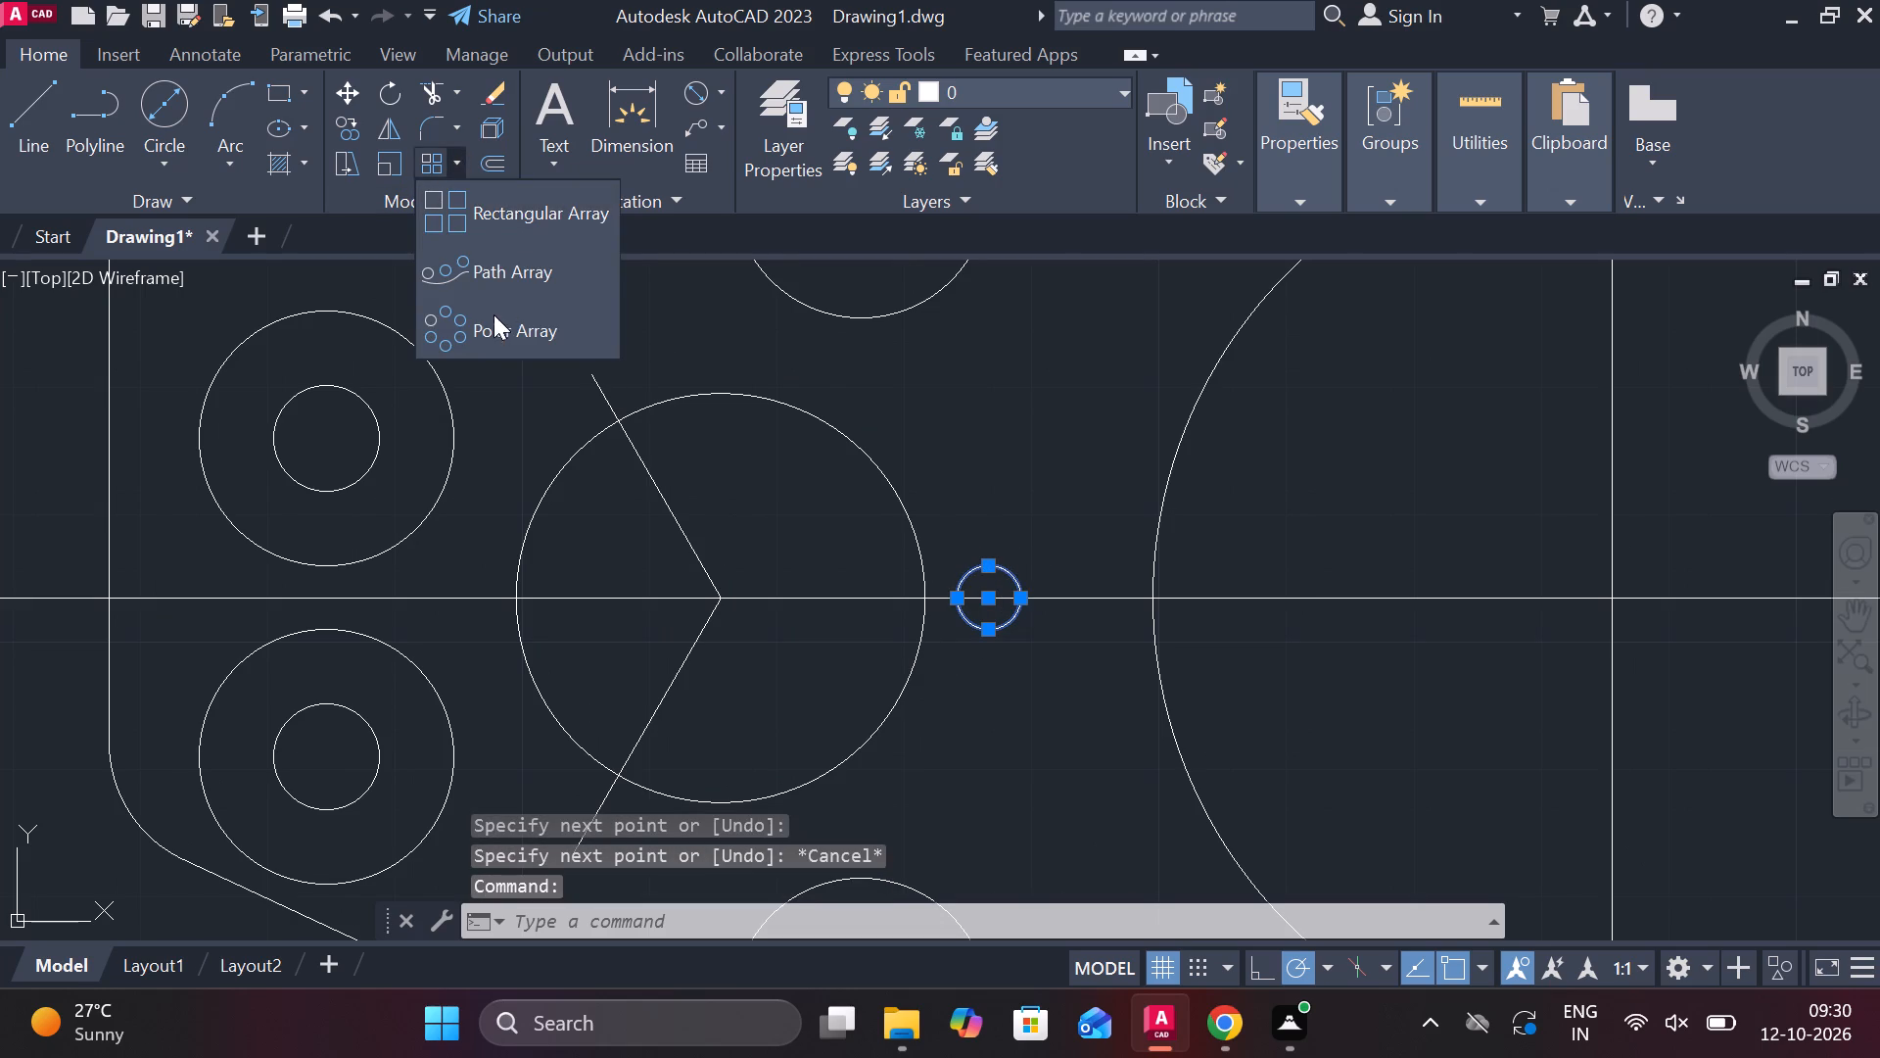
{"action": "left_click", "coordinate": [496, 321]}
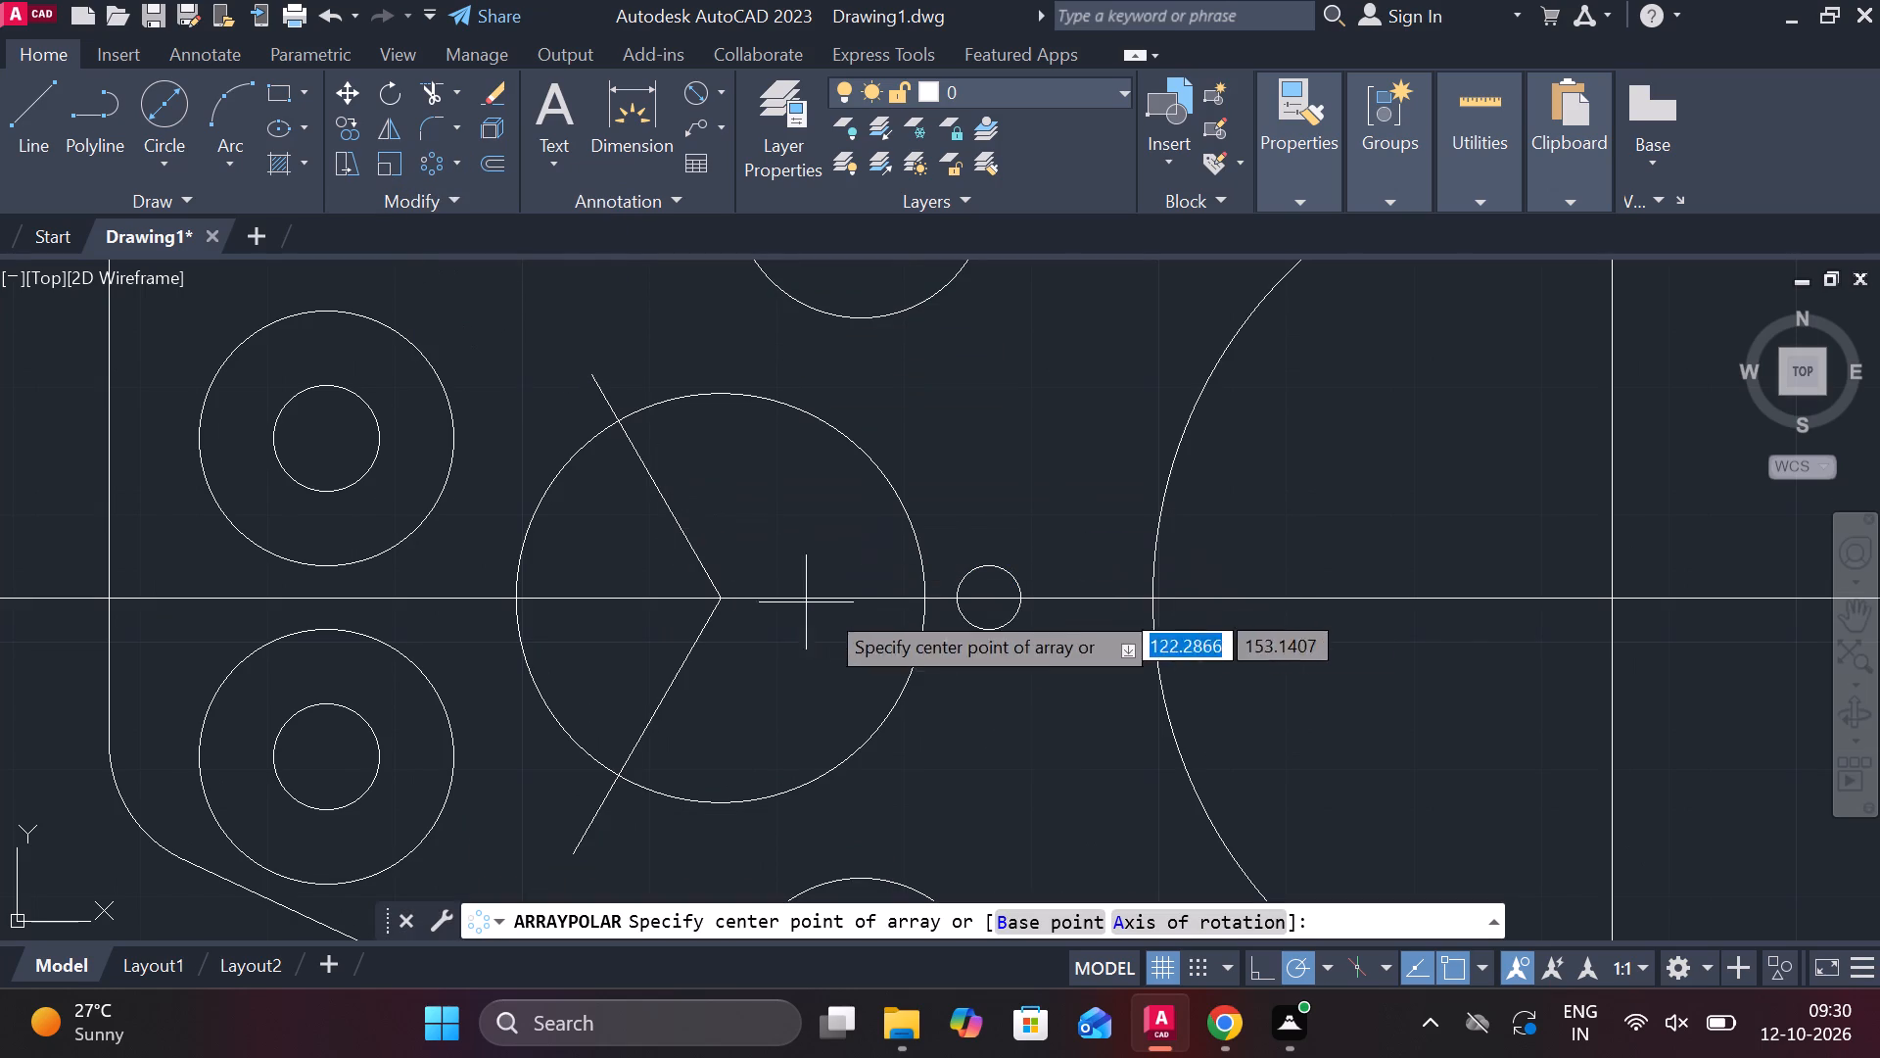
{"action": "left_click", "coordinate": [721, 601]}
{"action": "left_click", "coordinate": [330, 102]}
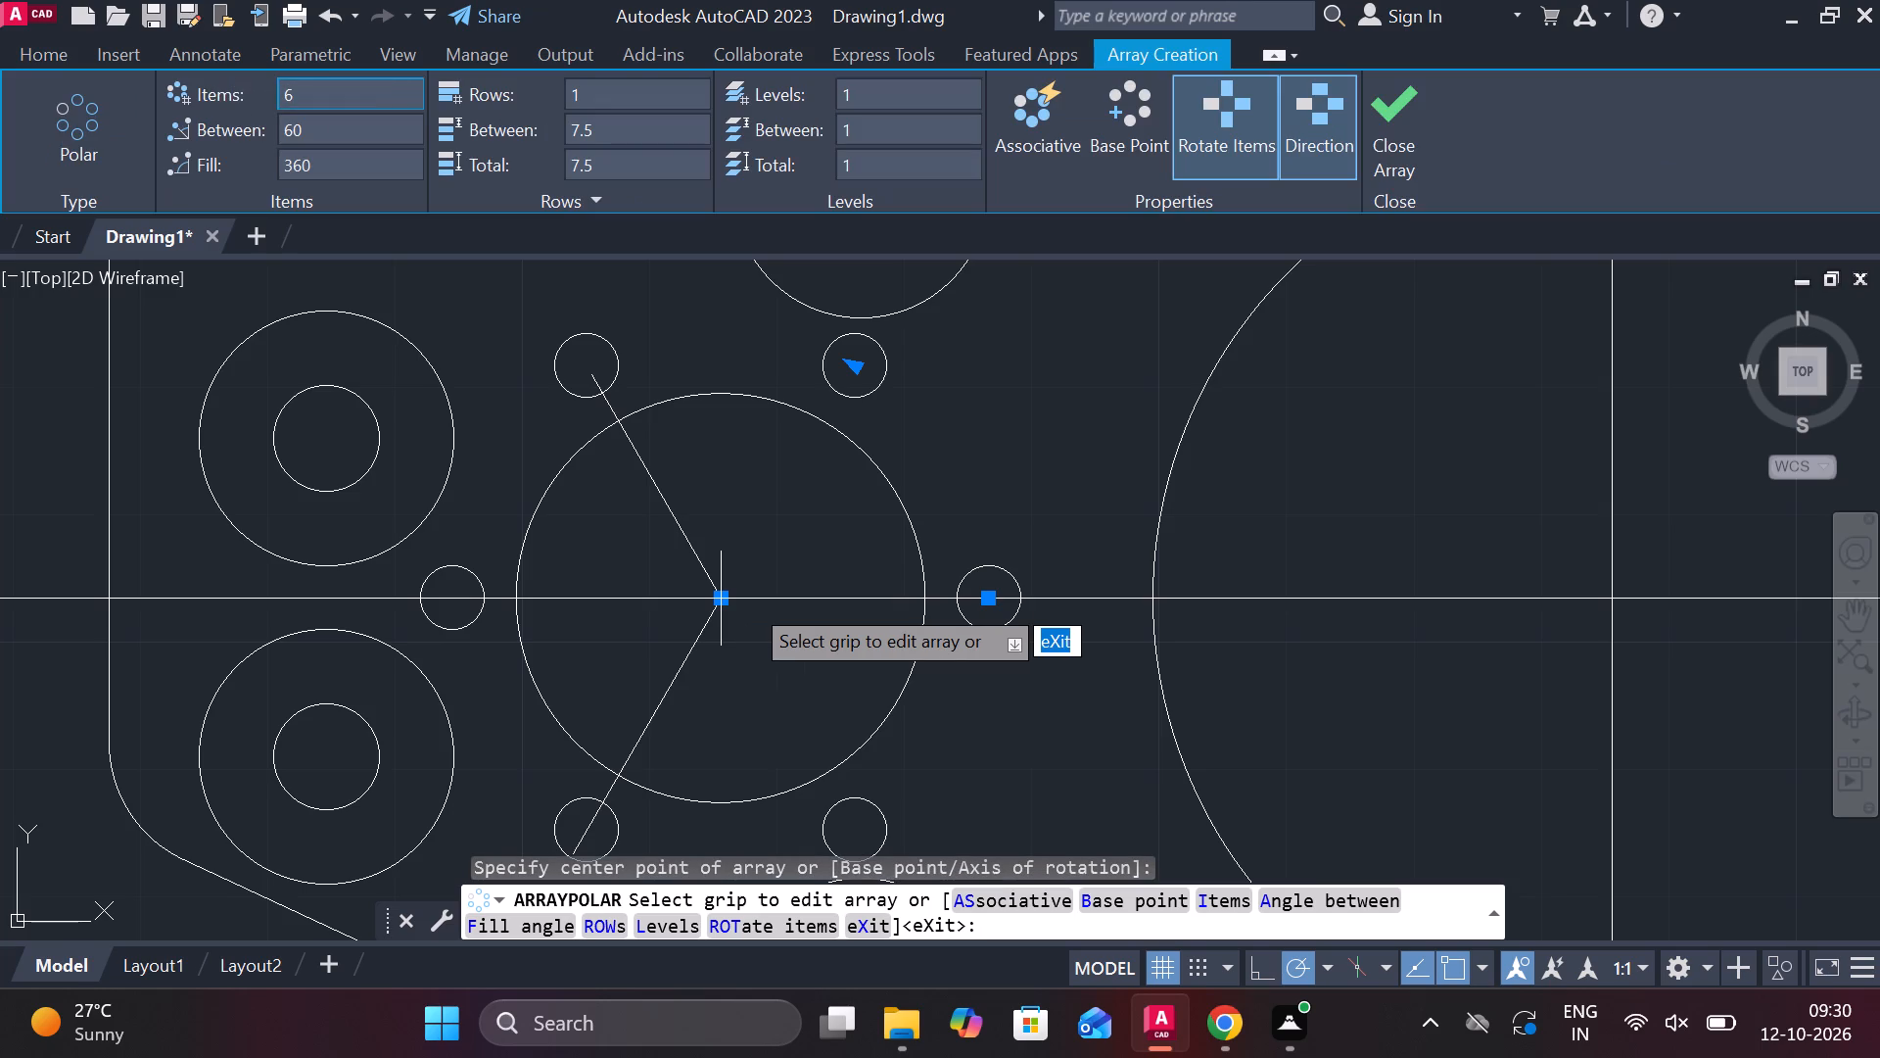
{"action": "type", "text": "3"}
{"action": "key", "text": "space"}
{"action": "key", "text": "Return"}
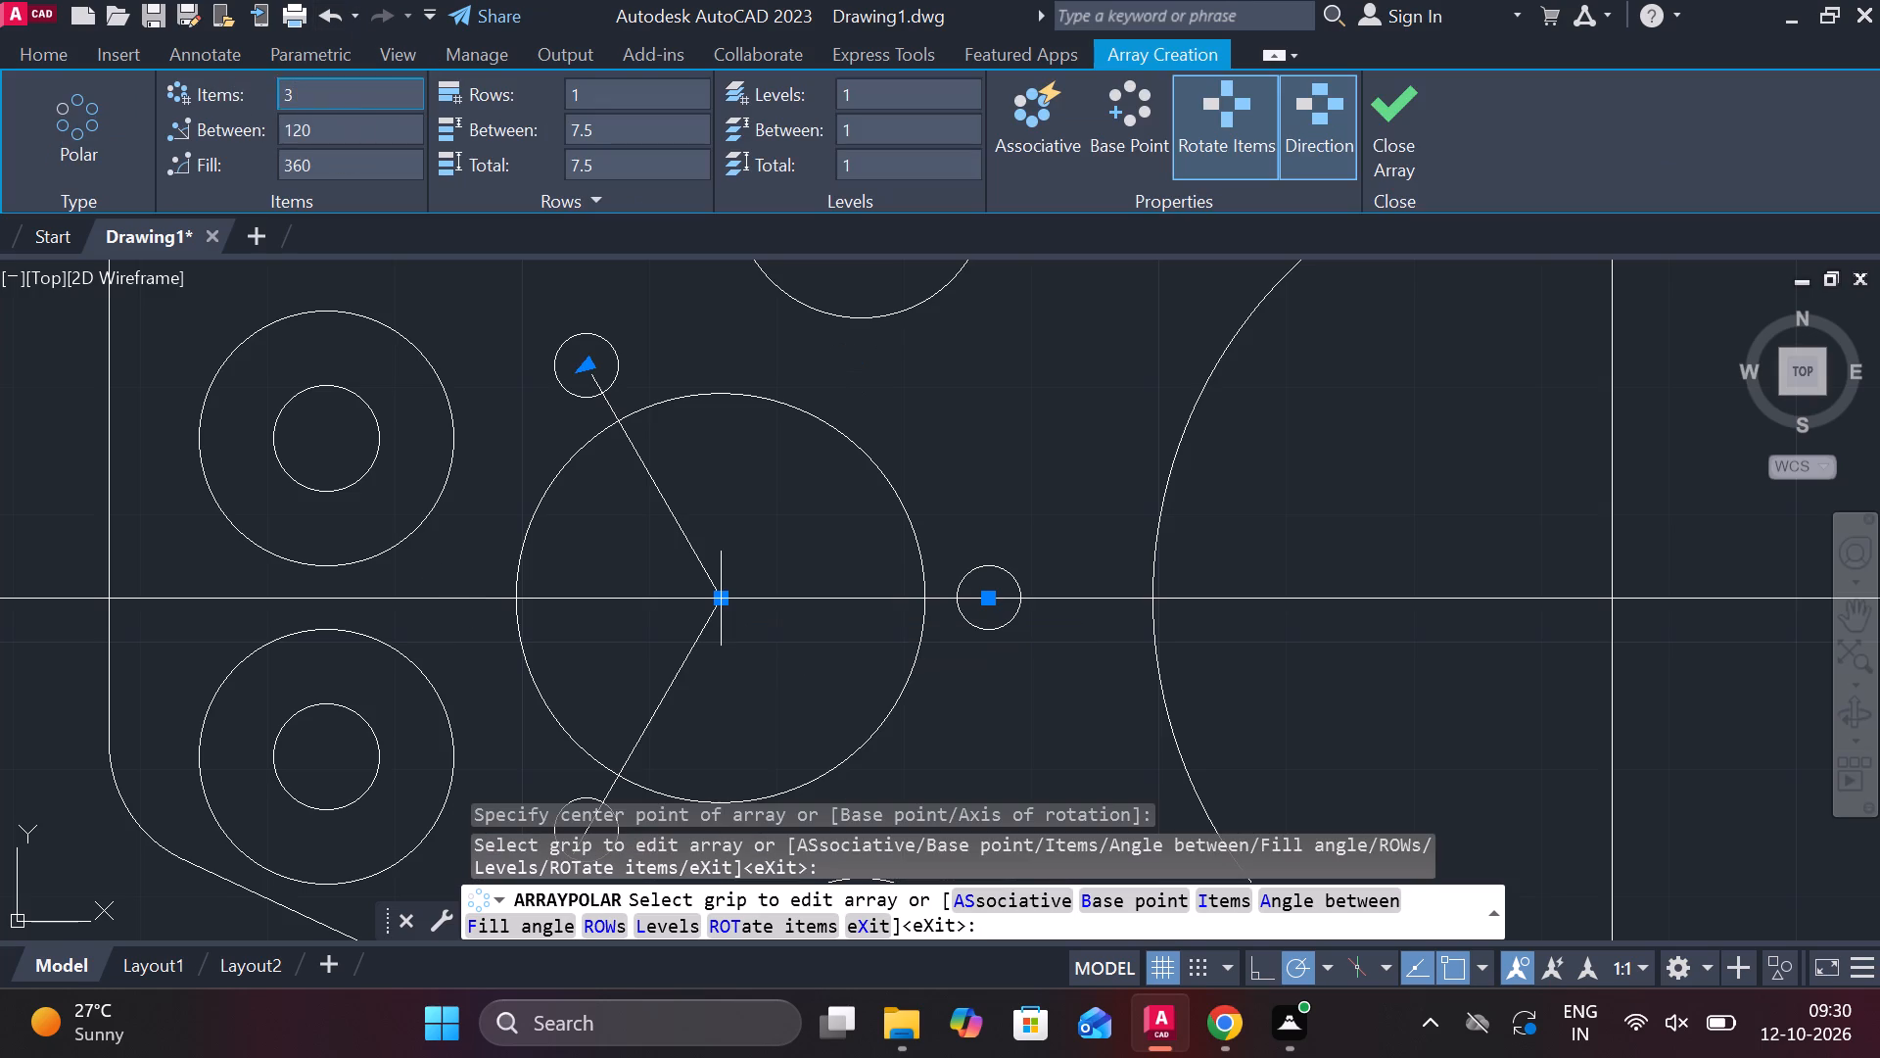
{"action": "left_click", "coordinate": [1384, 119]}
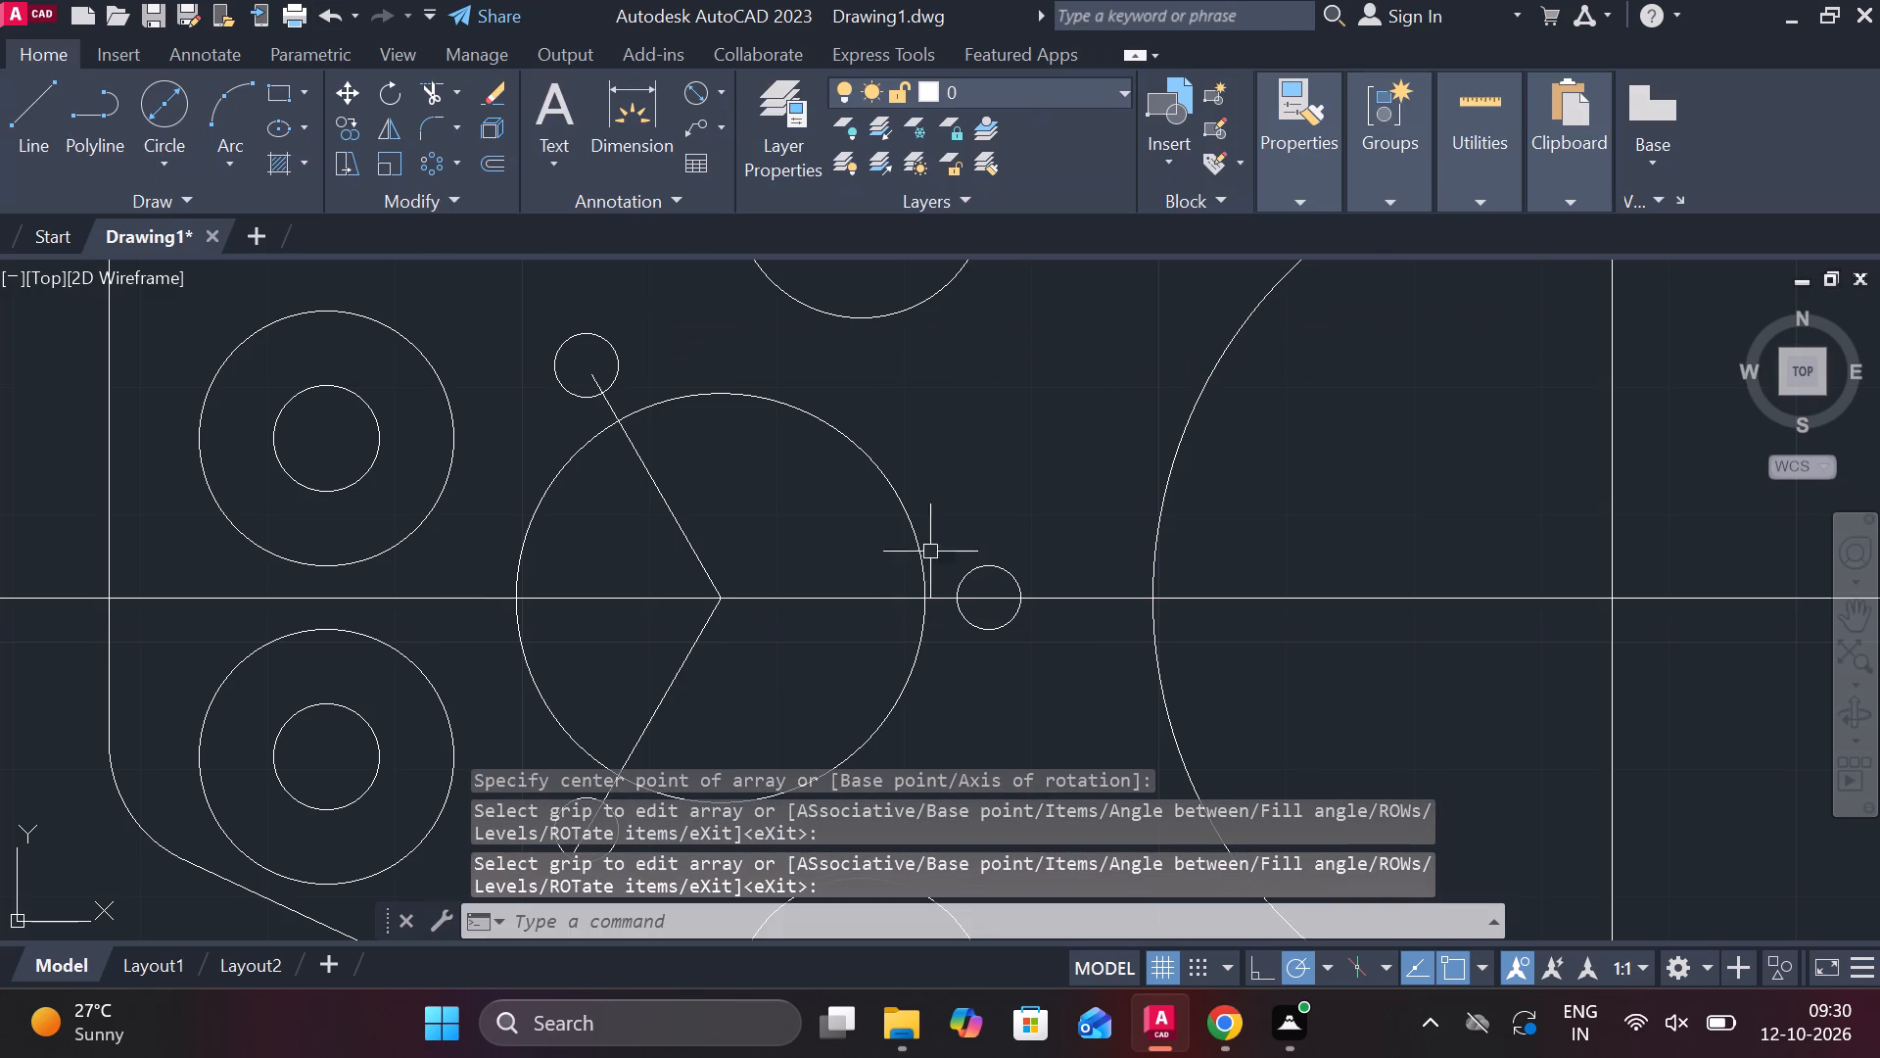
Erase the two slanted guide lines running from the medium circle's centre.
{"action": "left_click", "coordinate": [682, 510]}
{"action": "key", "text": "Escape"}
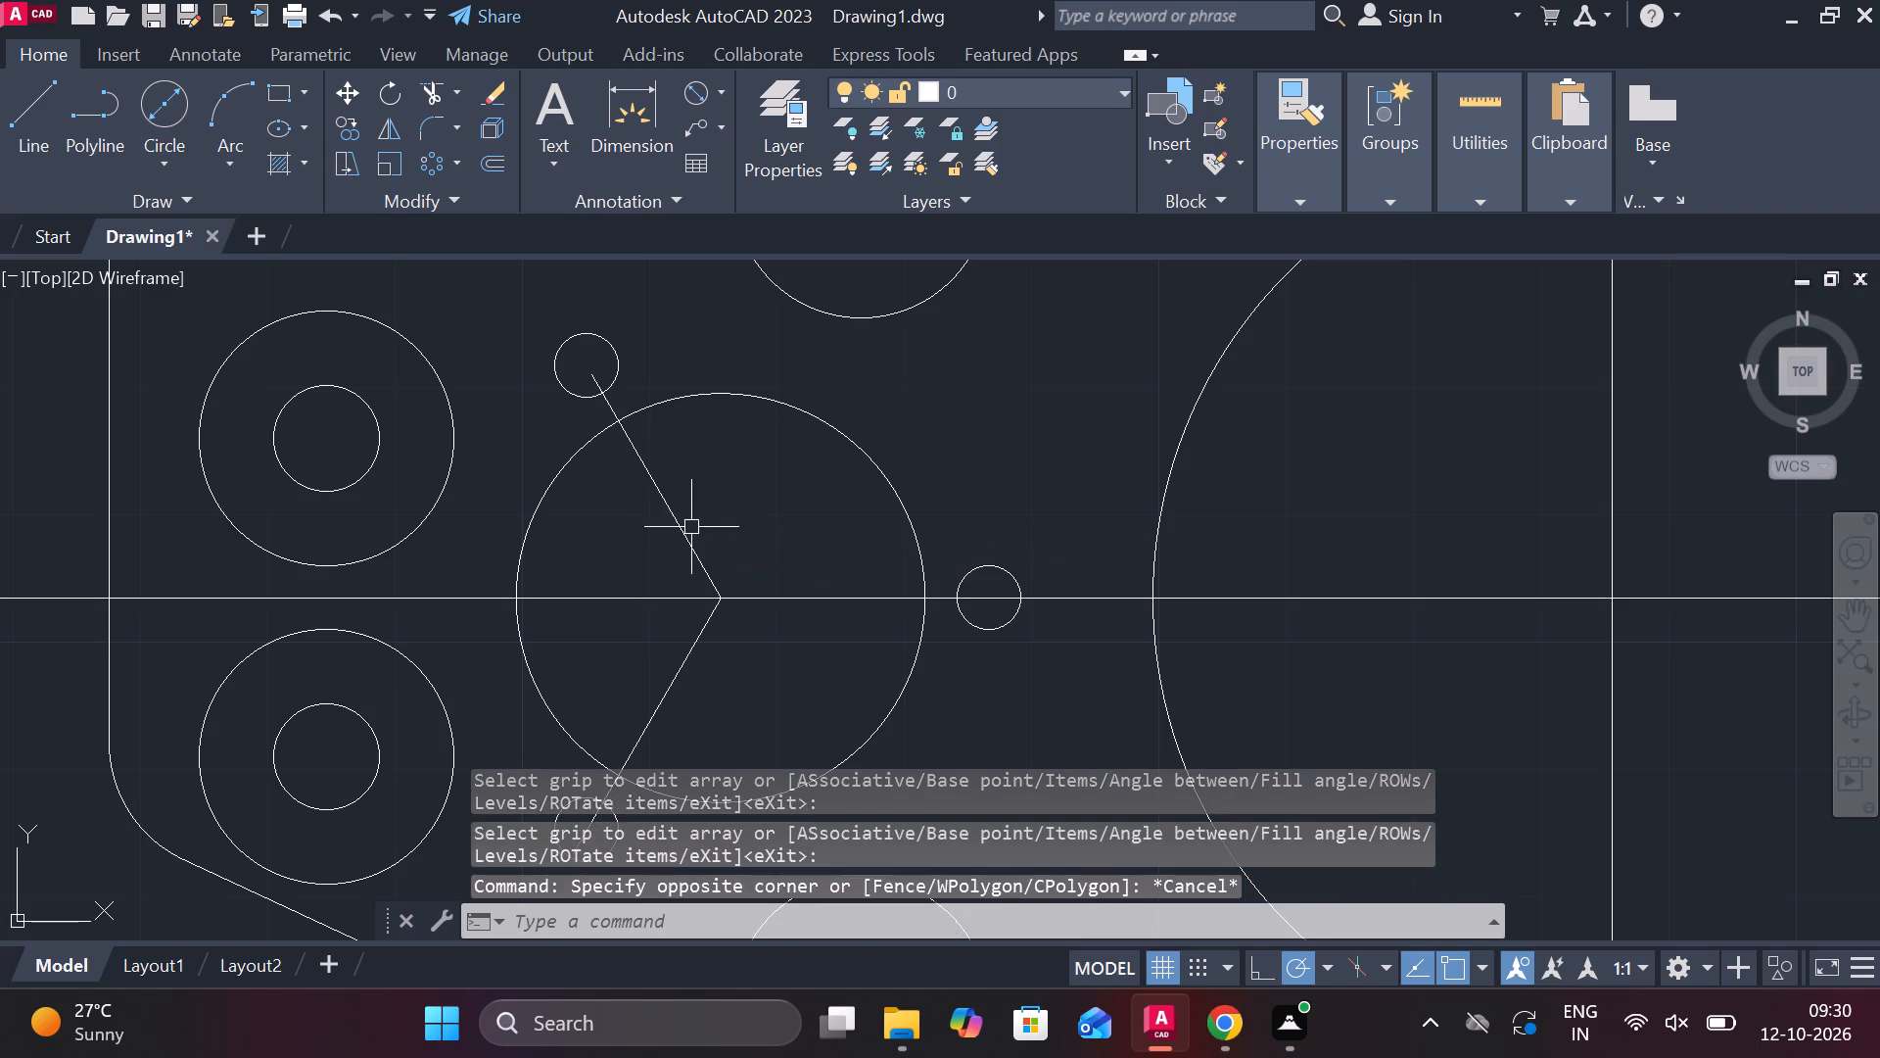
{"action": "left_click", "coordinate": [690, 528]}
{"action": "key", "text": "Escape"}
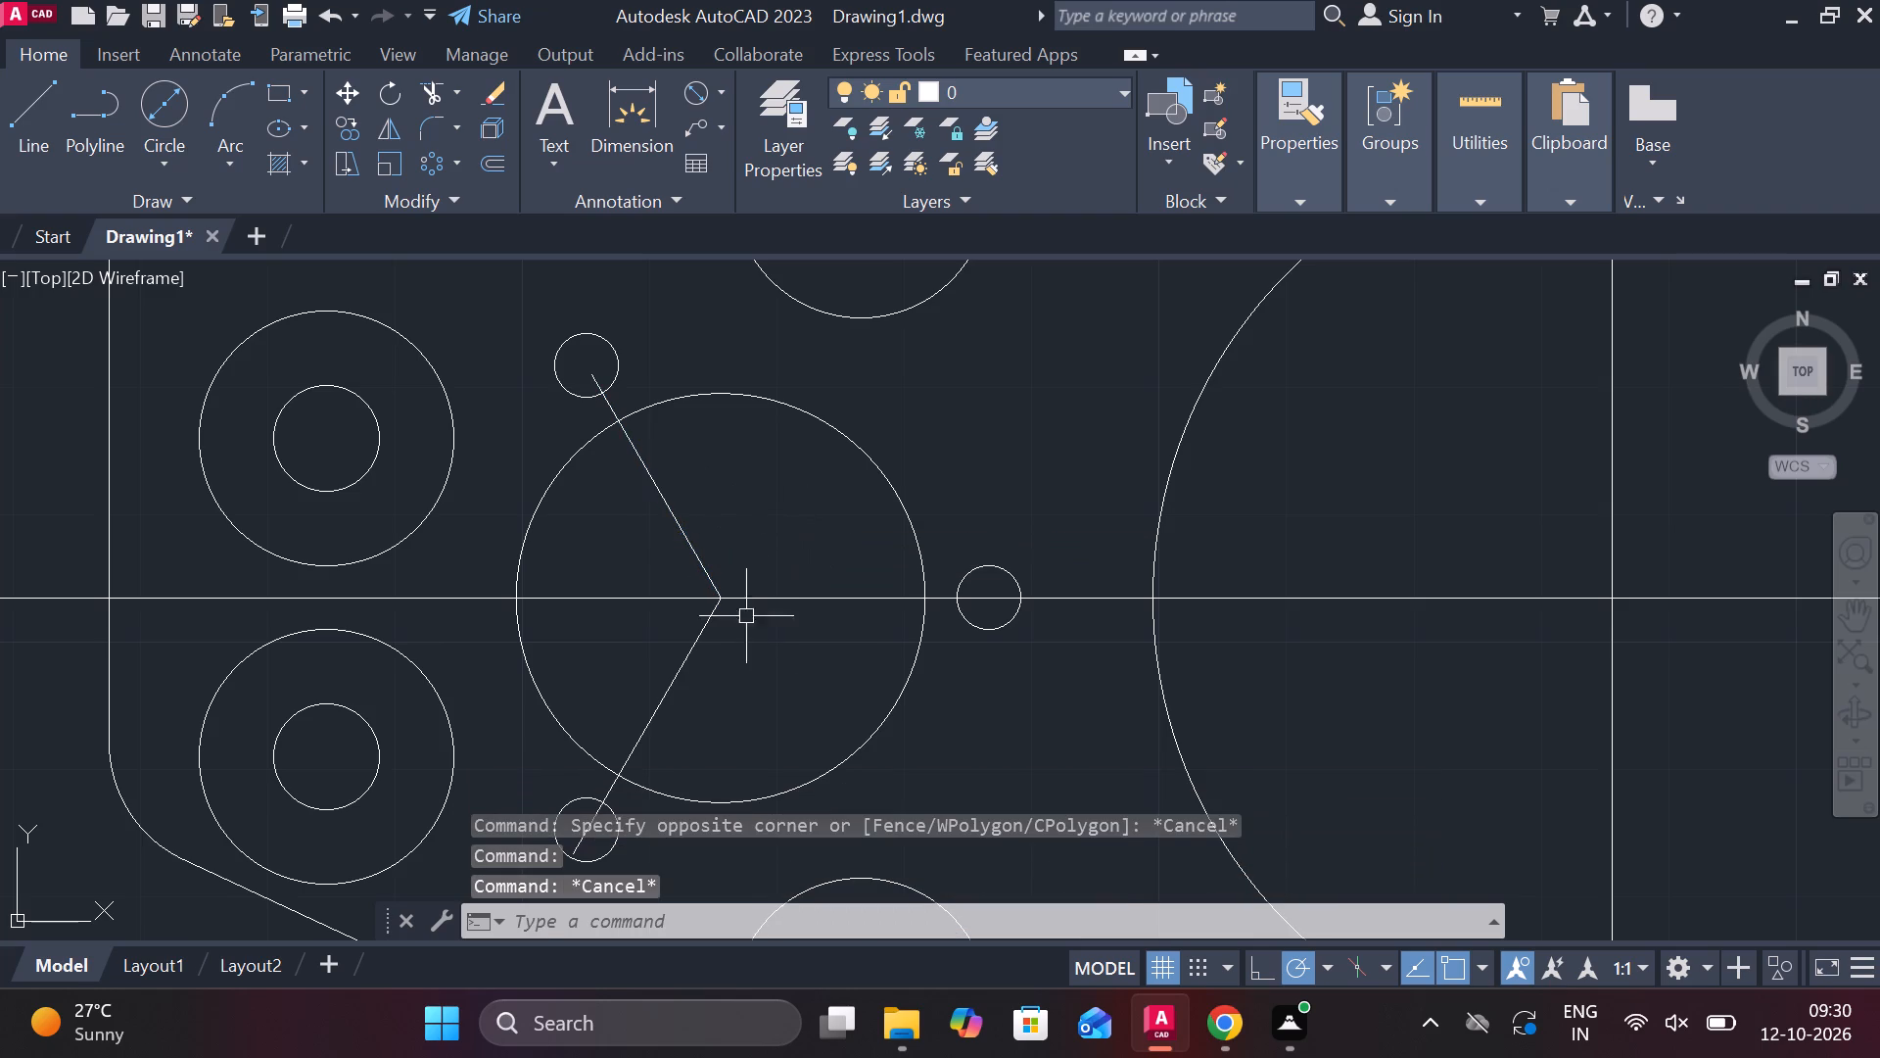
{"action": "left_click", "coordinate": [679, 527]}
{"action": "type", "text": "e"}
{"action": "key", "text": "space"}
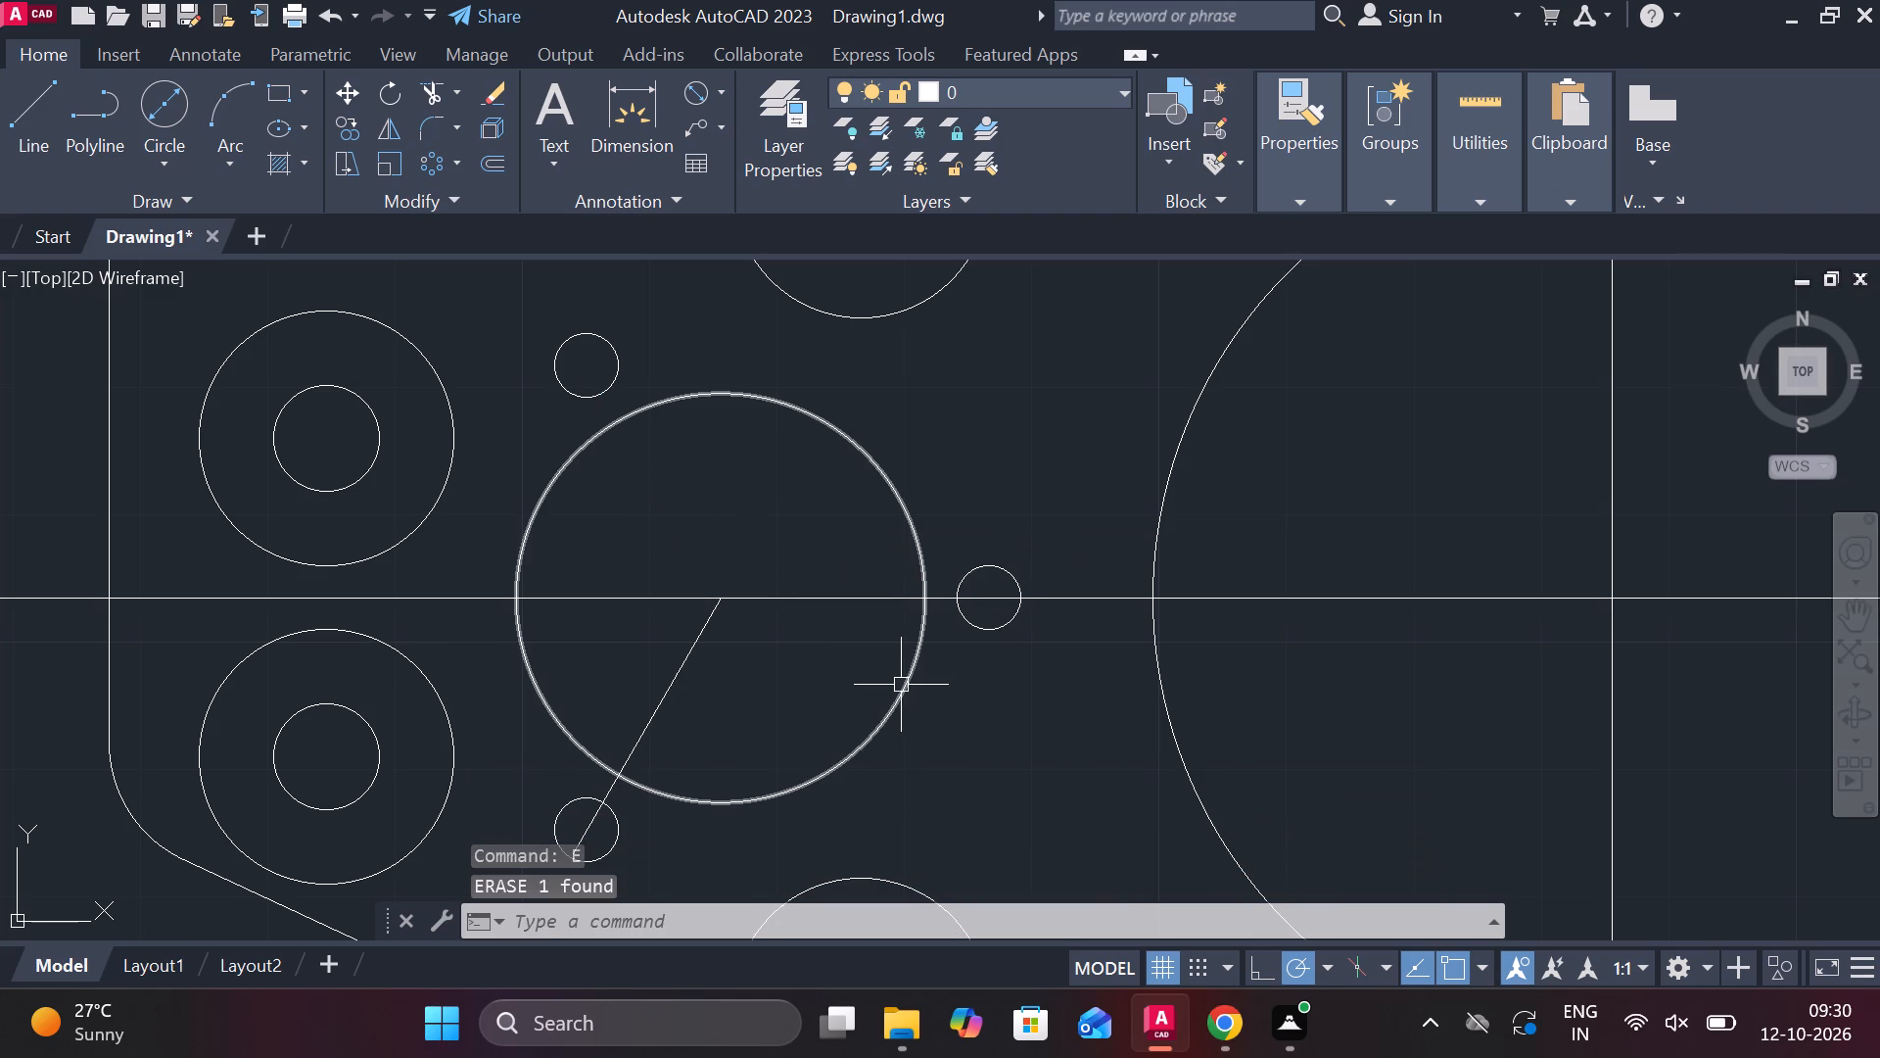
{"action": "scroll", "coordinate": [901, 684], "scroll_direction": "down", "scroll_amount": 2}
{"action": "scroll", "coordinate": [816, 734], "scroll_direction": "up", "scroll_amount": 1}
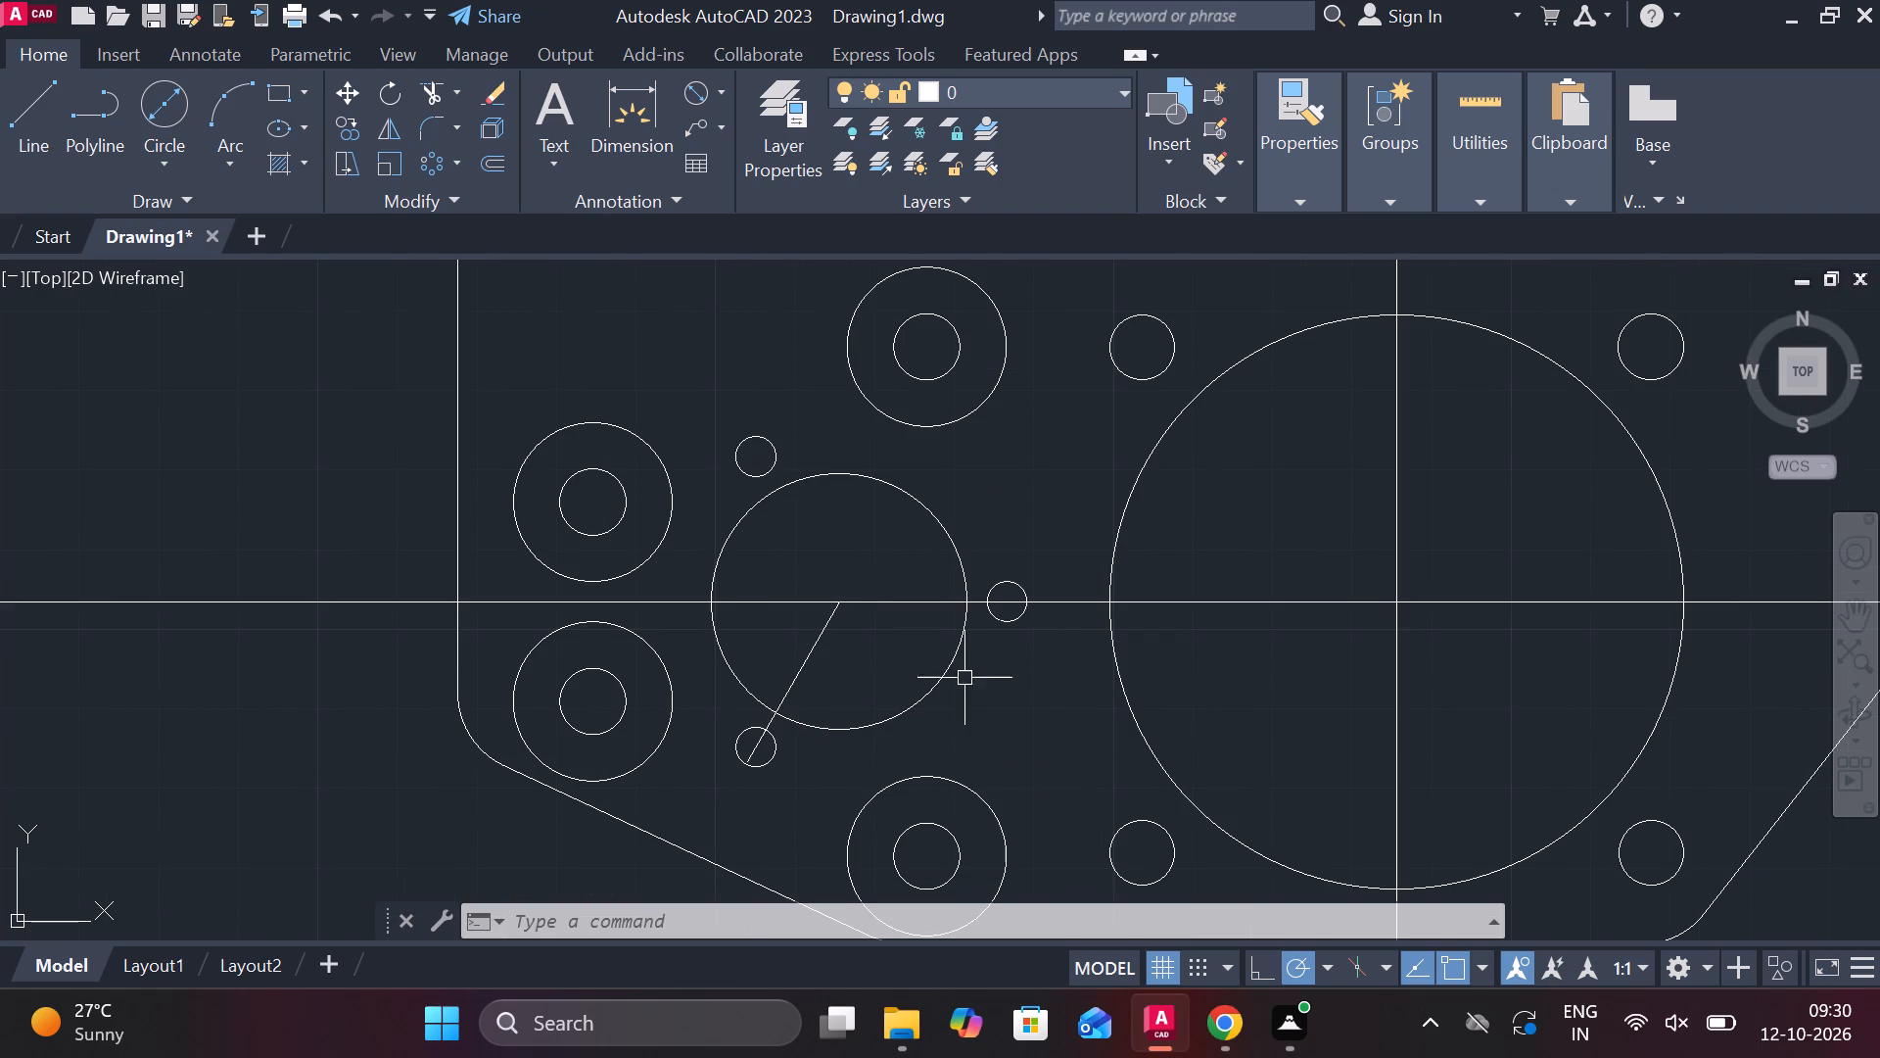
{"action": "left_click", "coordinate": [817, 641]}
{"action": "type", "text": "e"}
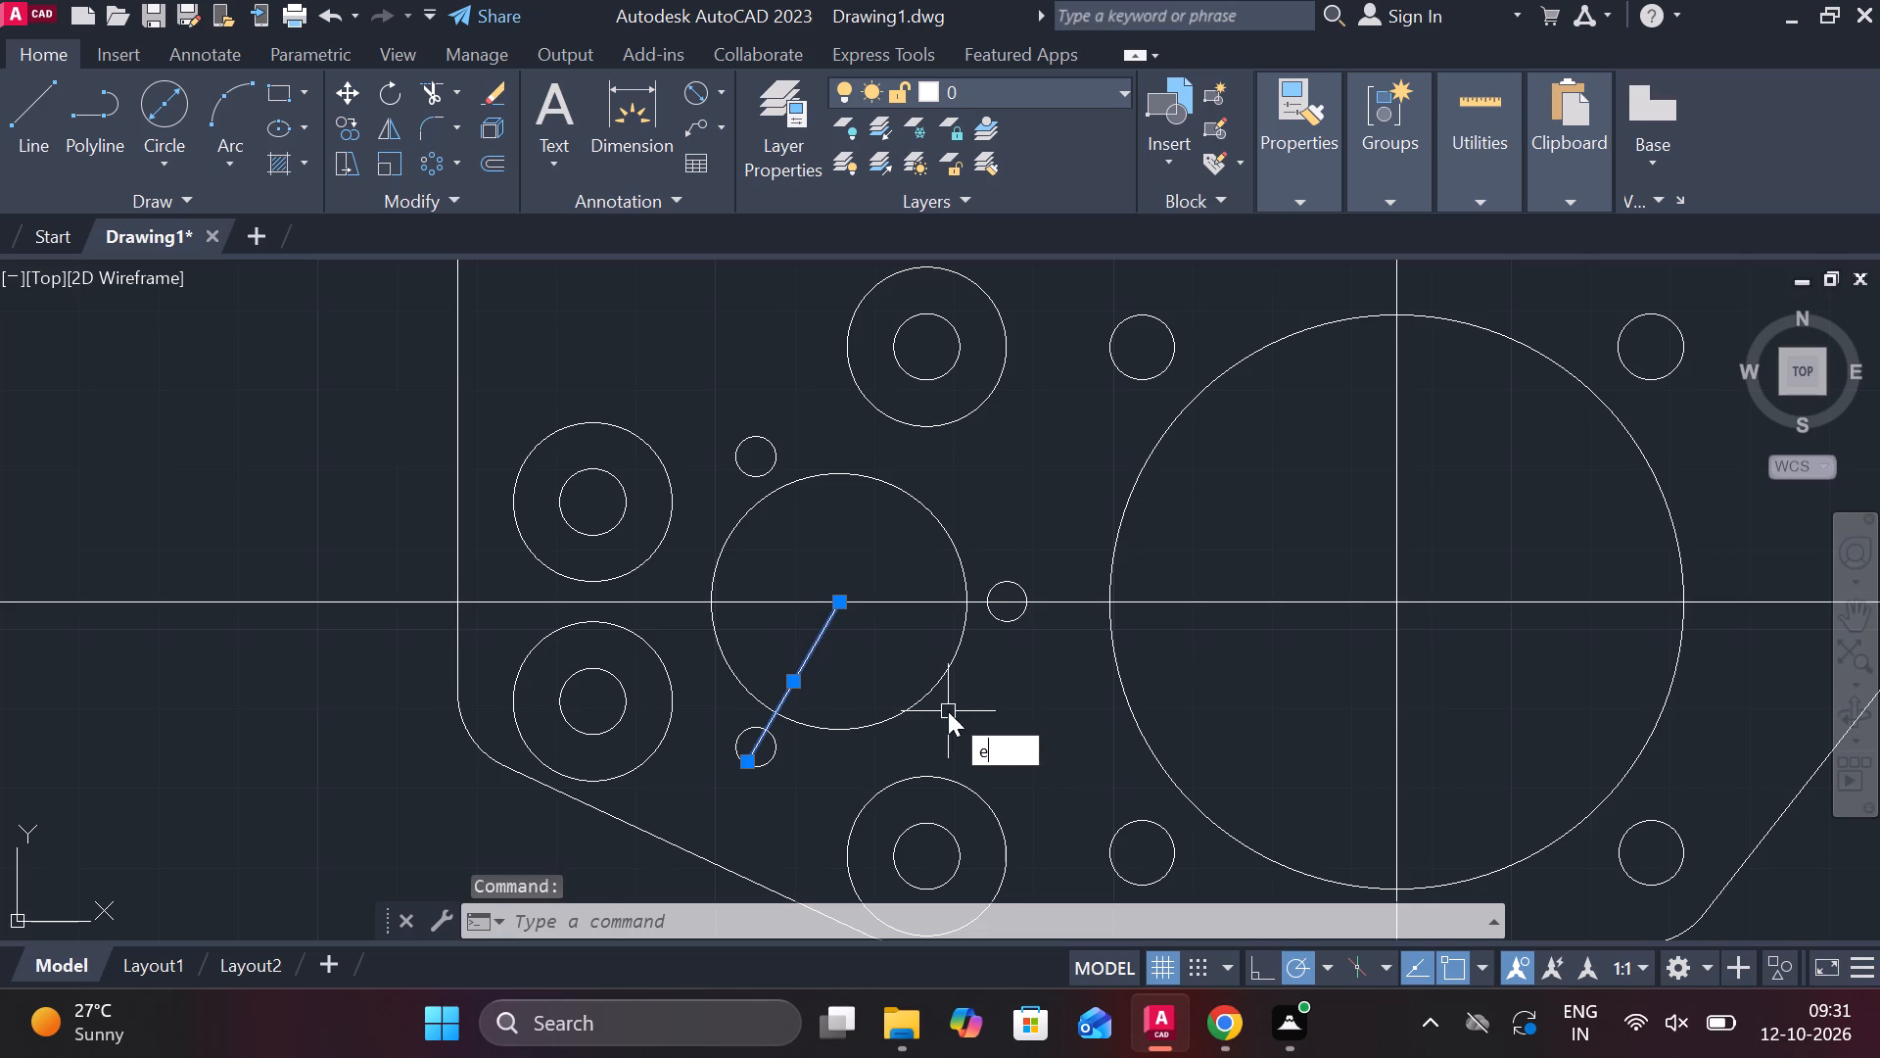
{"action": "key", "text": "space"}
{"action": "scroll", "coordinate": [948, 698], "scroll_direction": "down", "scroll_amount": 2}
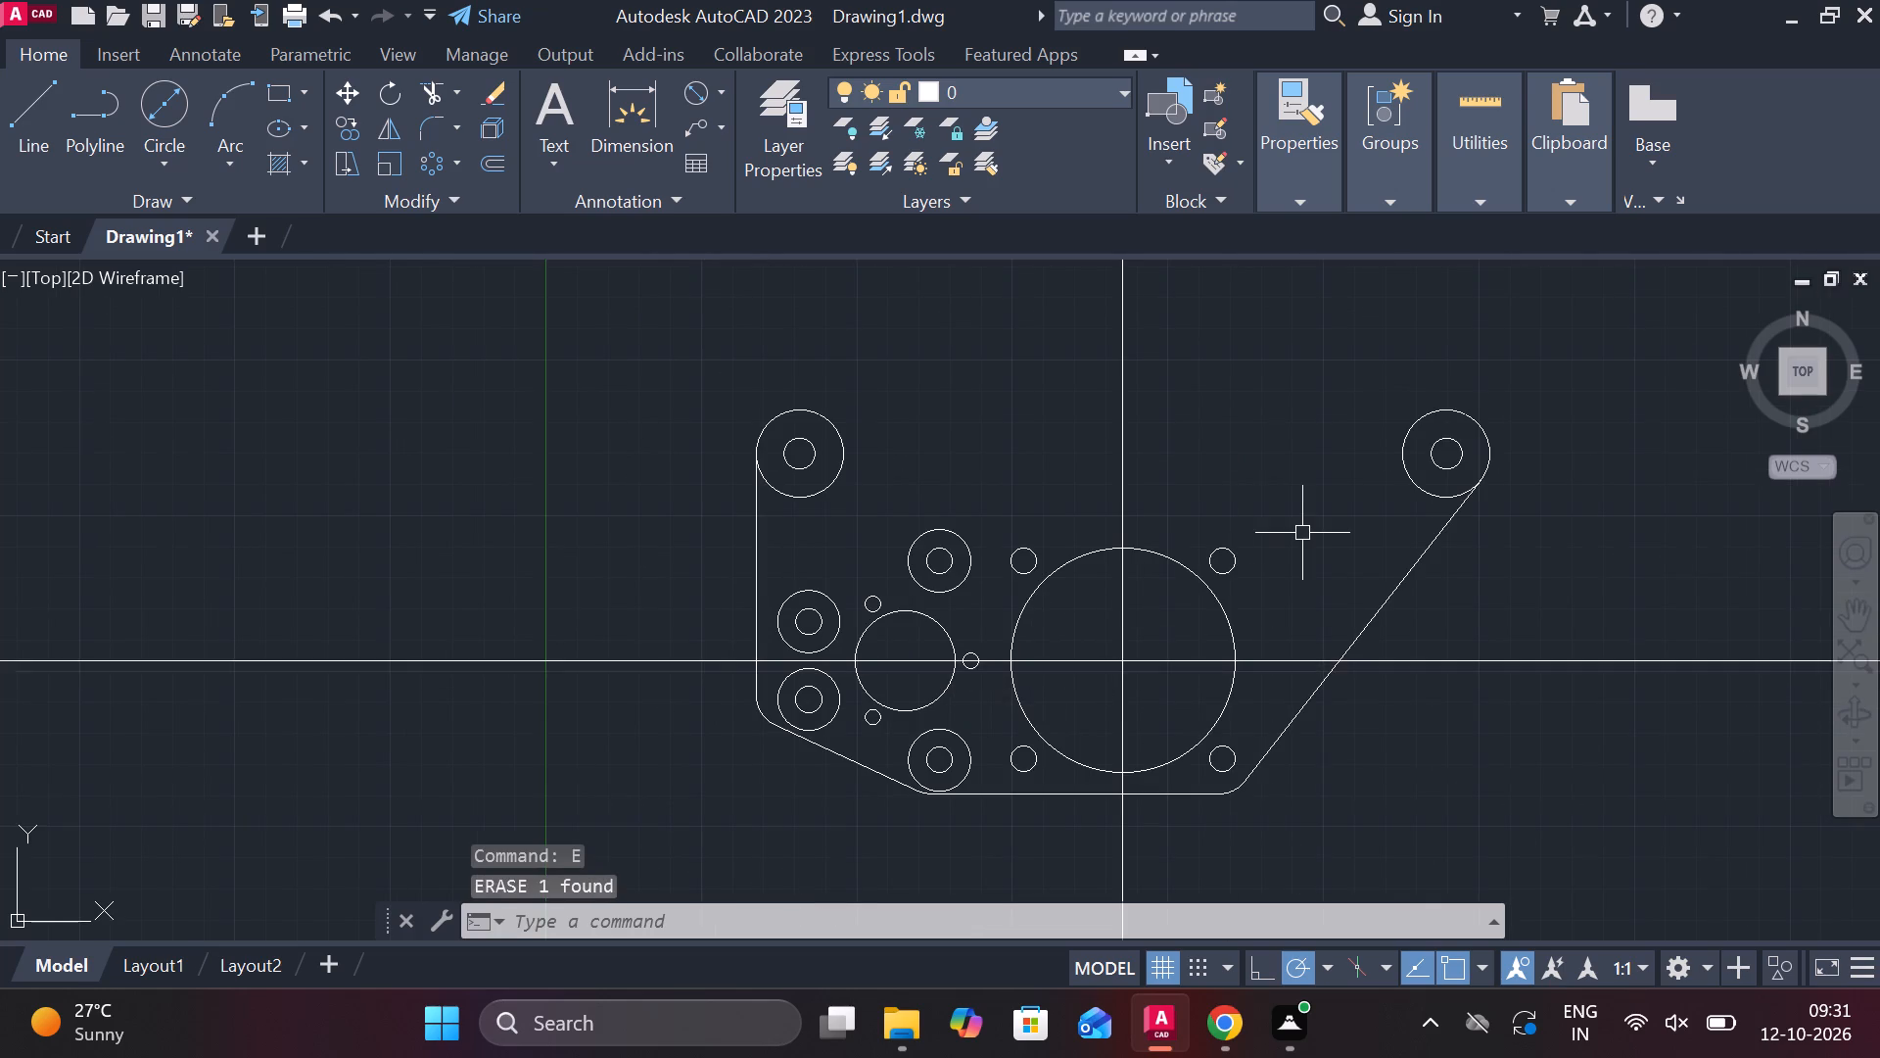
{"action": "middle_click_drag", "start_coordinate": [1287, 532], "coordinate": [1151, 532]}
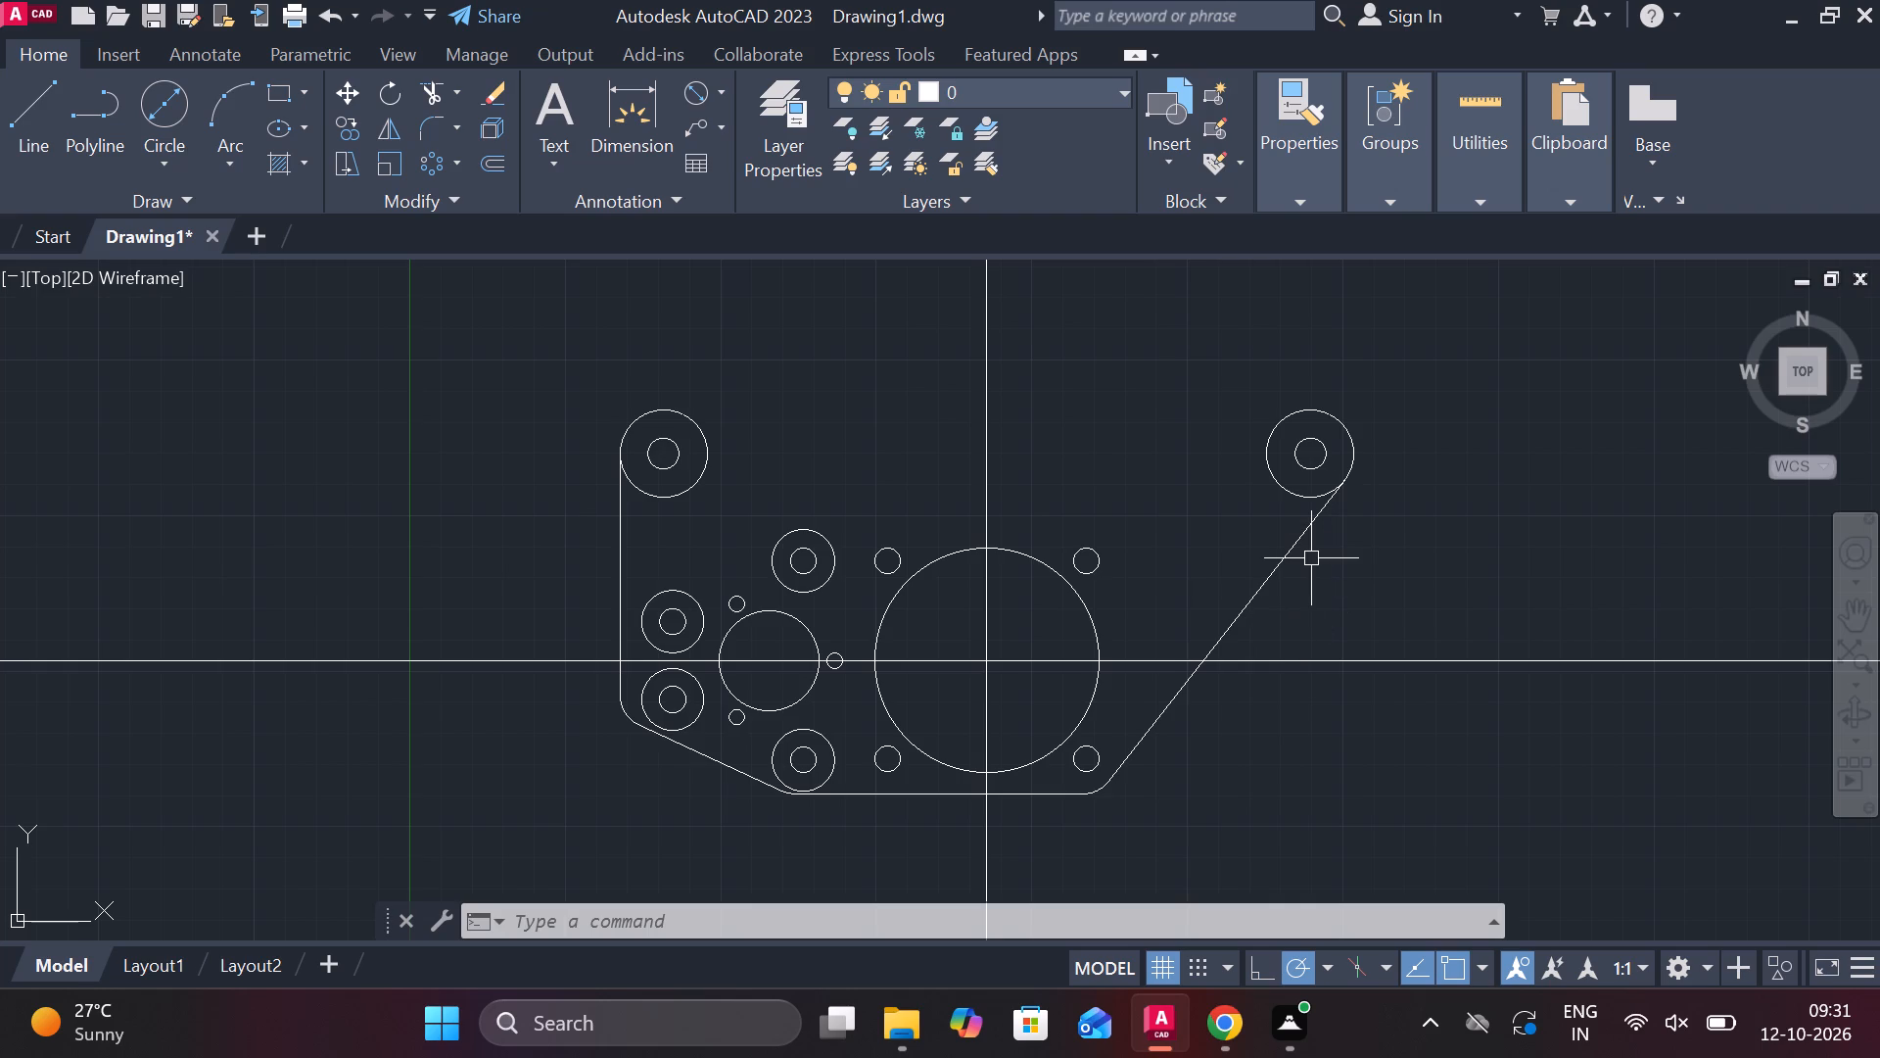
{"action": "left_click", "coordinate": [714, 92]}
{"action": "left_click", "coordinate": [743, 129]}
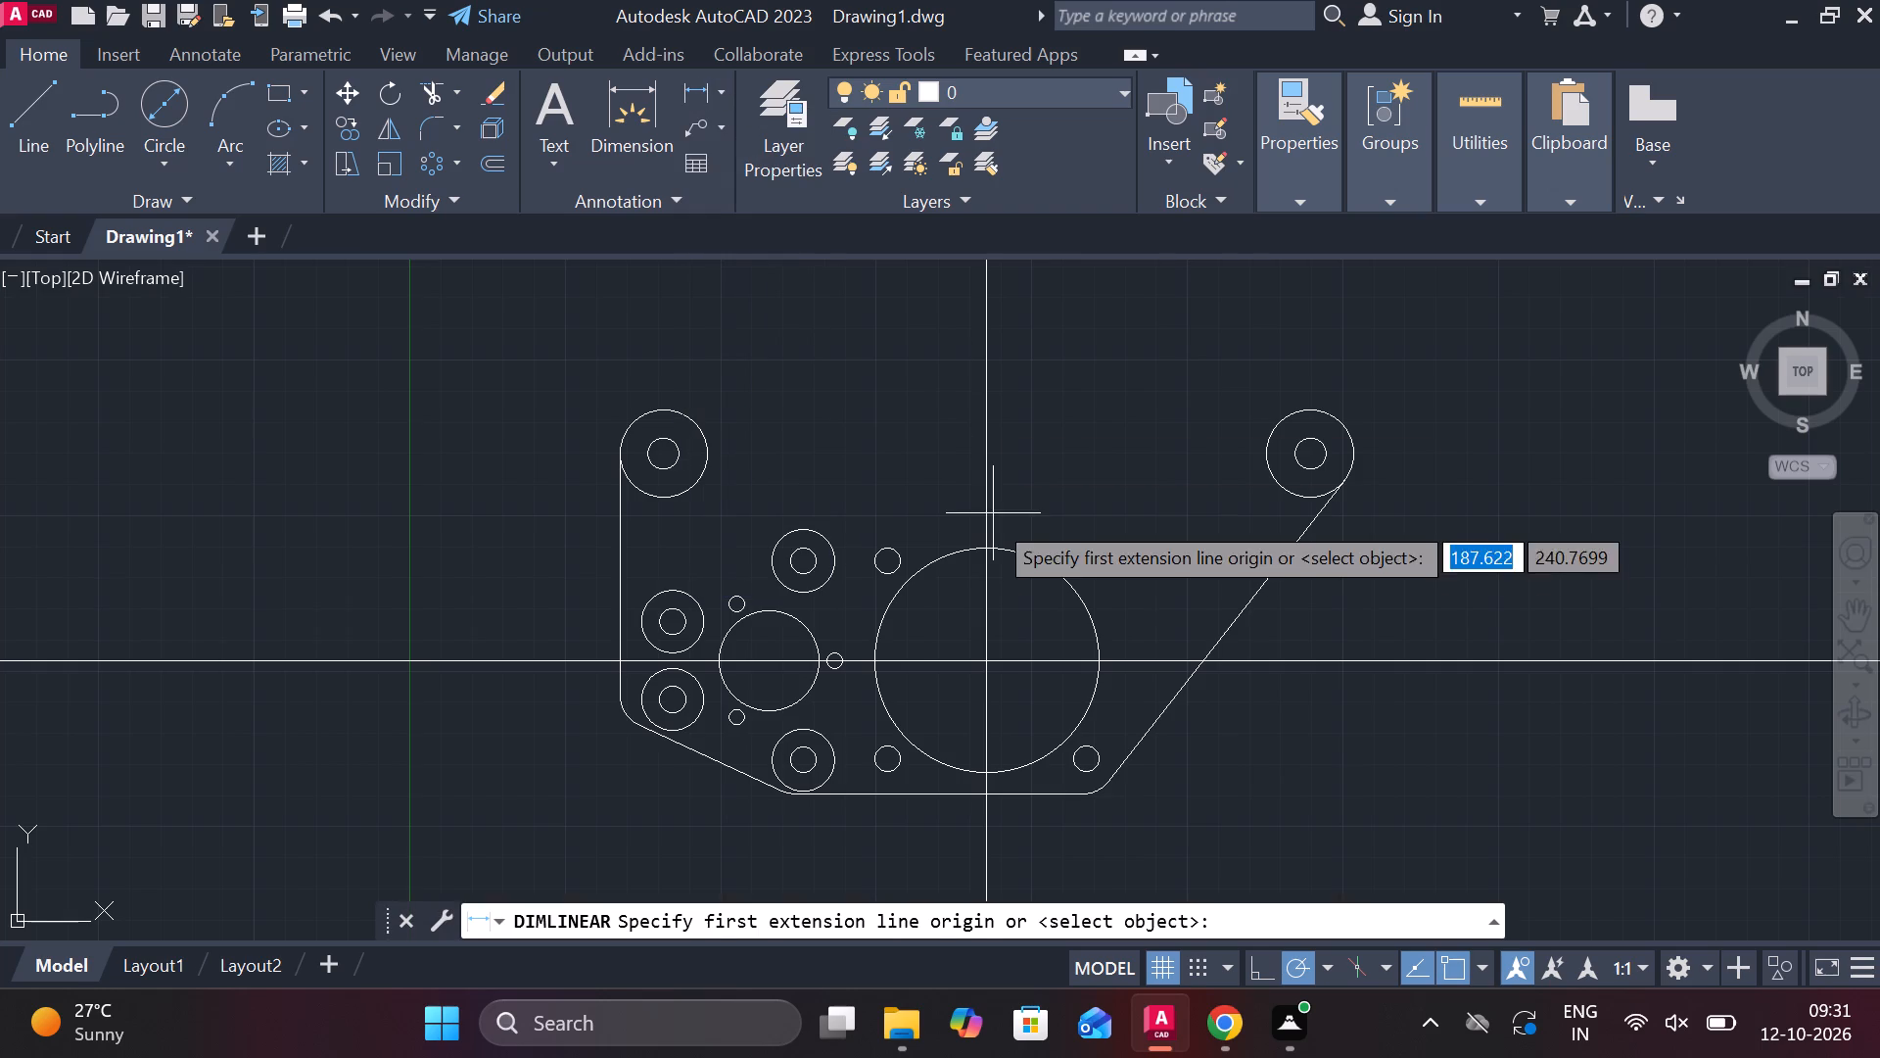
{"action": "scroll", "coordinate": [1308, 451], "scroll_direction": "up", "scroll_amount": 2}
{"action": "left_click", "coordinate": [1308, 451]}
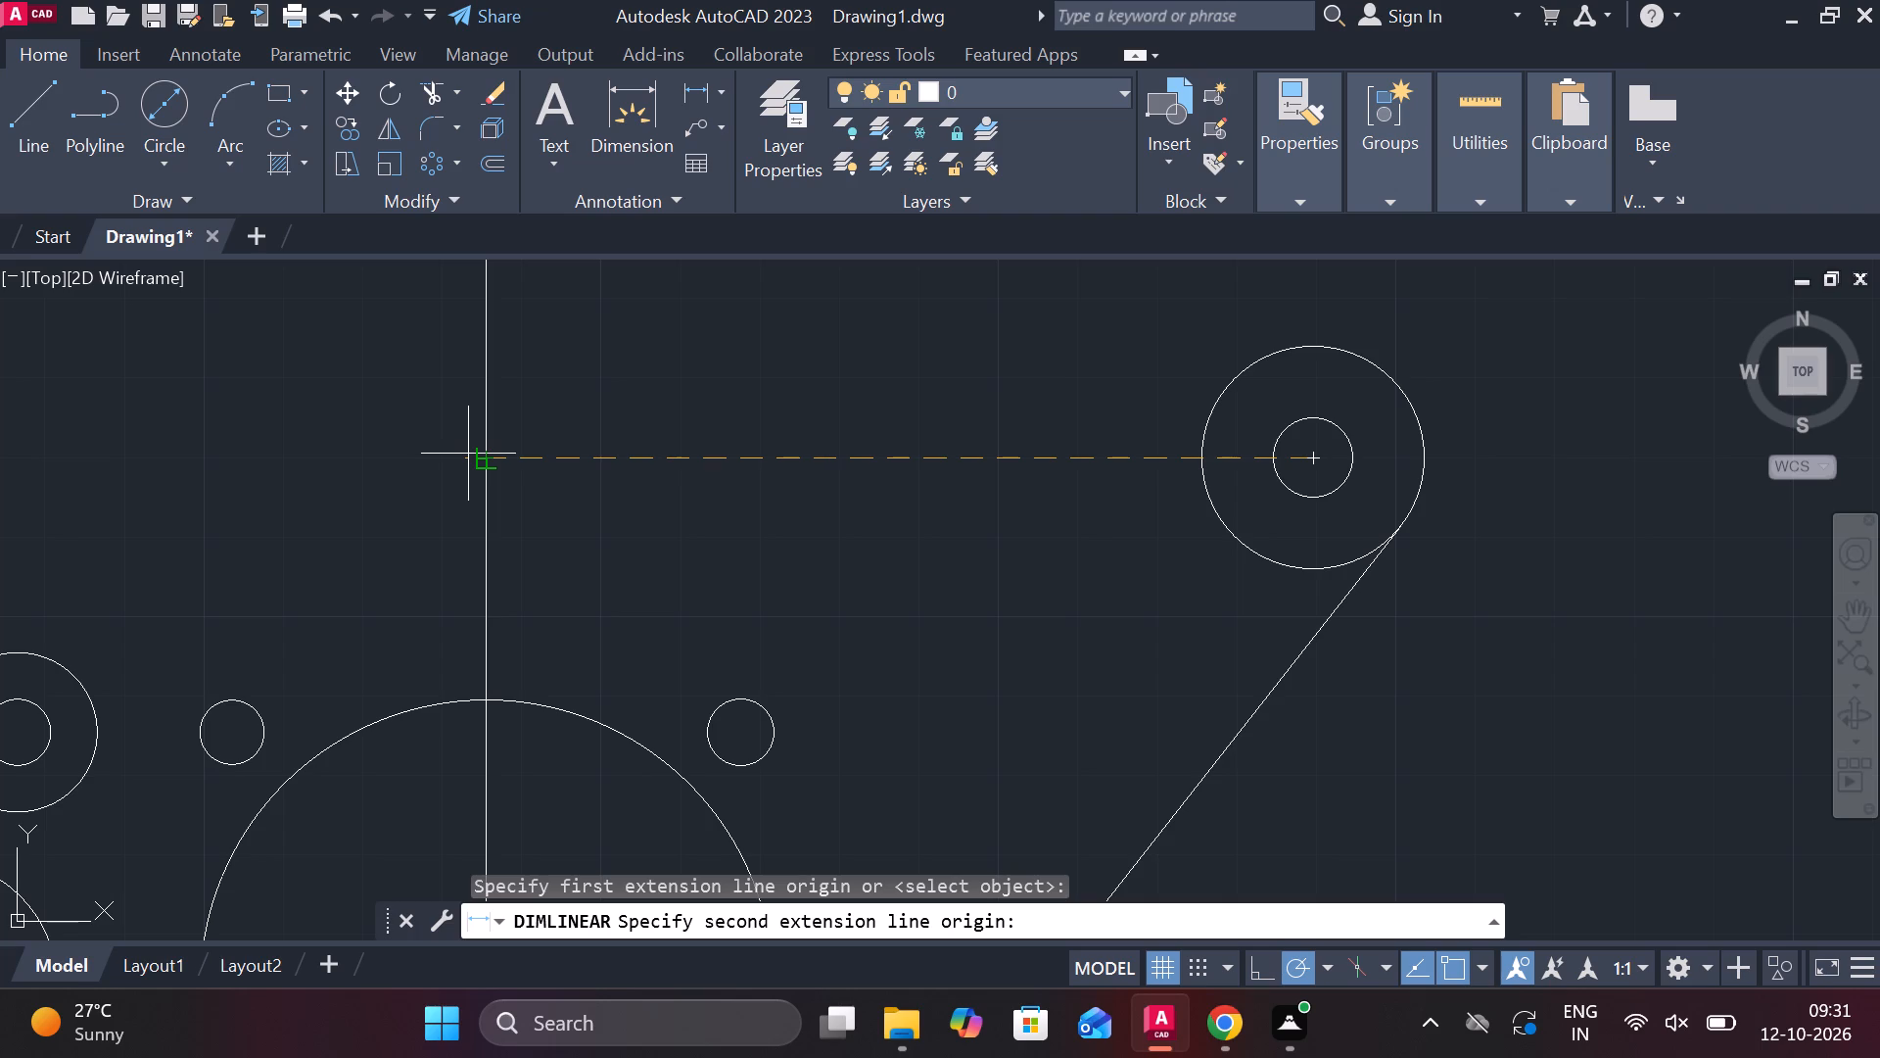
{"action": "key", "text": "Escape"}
Erase the two concentric circles at the plate's upper-right corner and the slanted outline line attached to them.
{"action": "scroll", "coordinate": [642, 471], "scroll_direction": "down", "scroll_amount": 3}
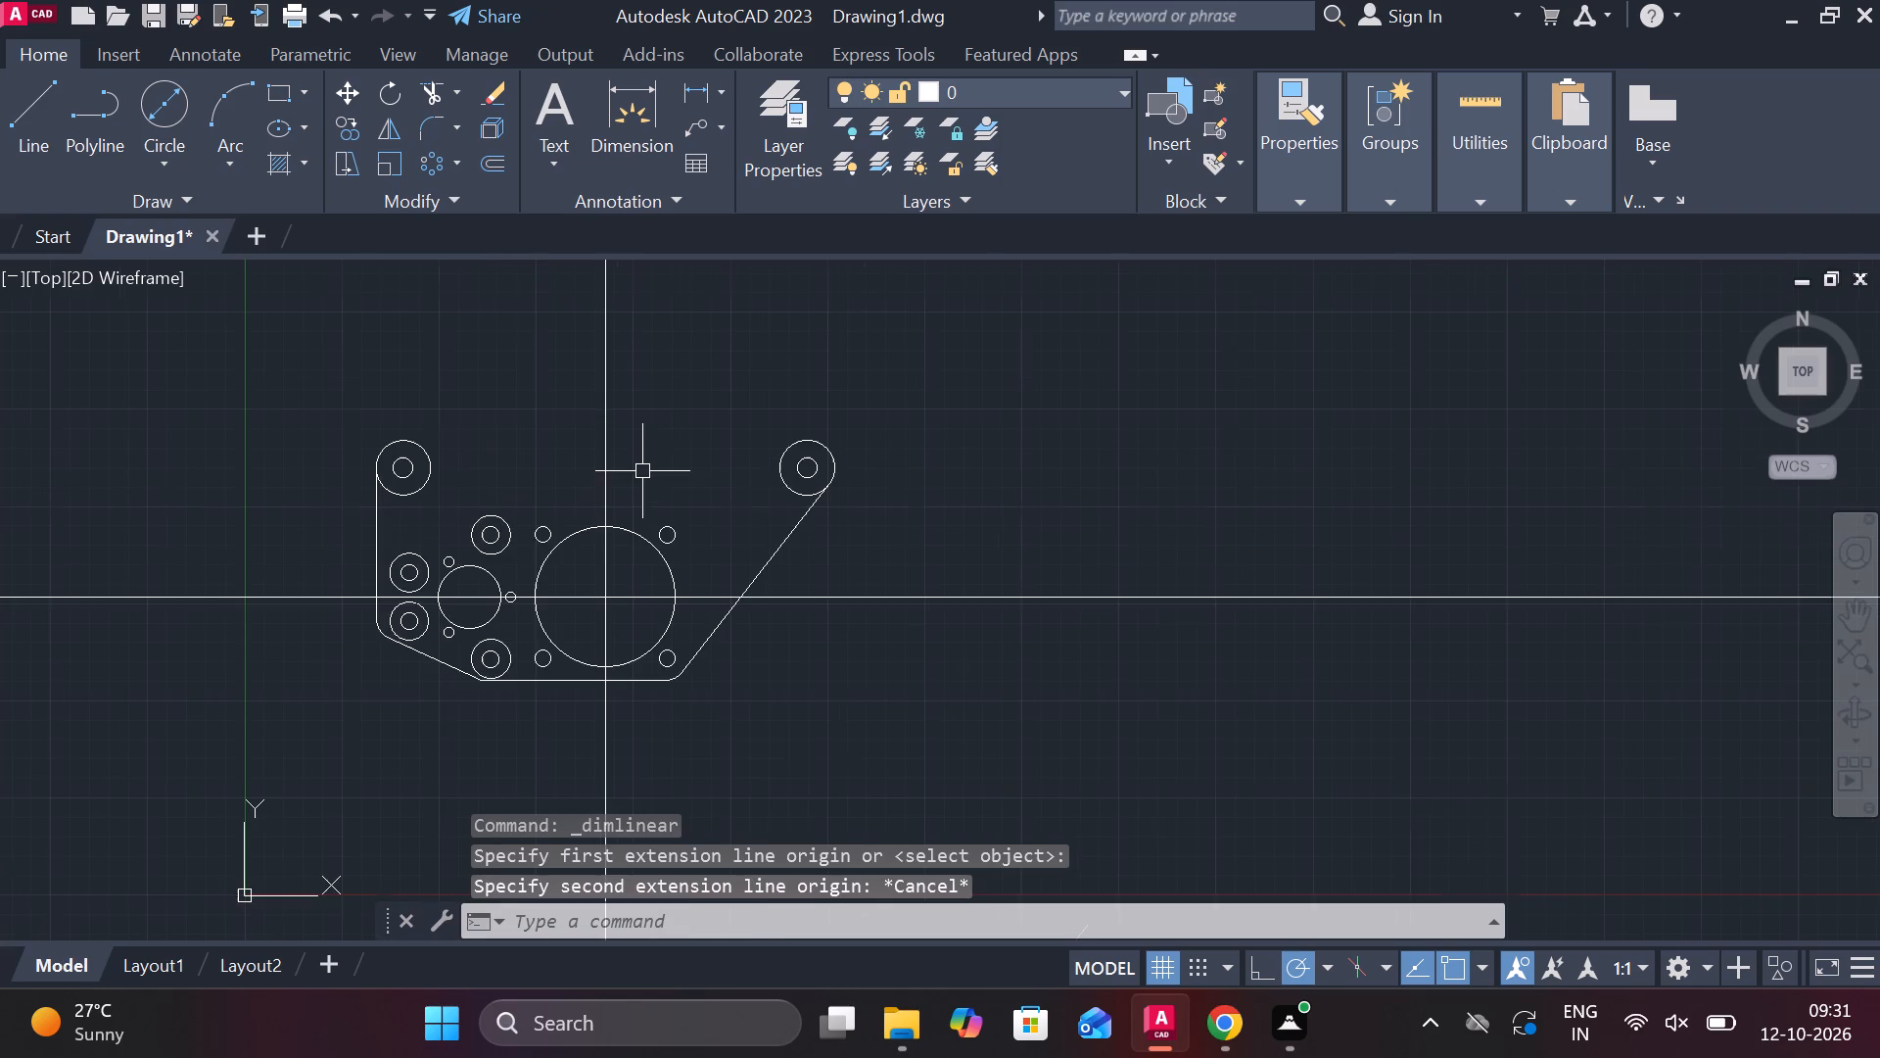
{"action": "scroll", "coordinate": [687, 505], "scroll_direction": "up", "scroll_amount": 1}
{"action": "left_click_drag", "start_coordinate": [1025, 557], "coordinate": [993, 530]}
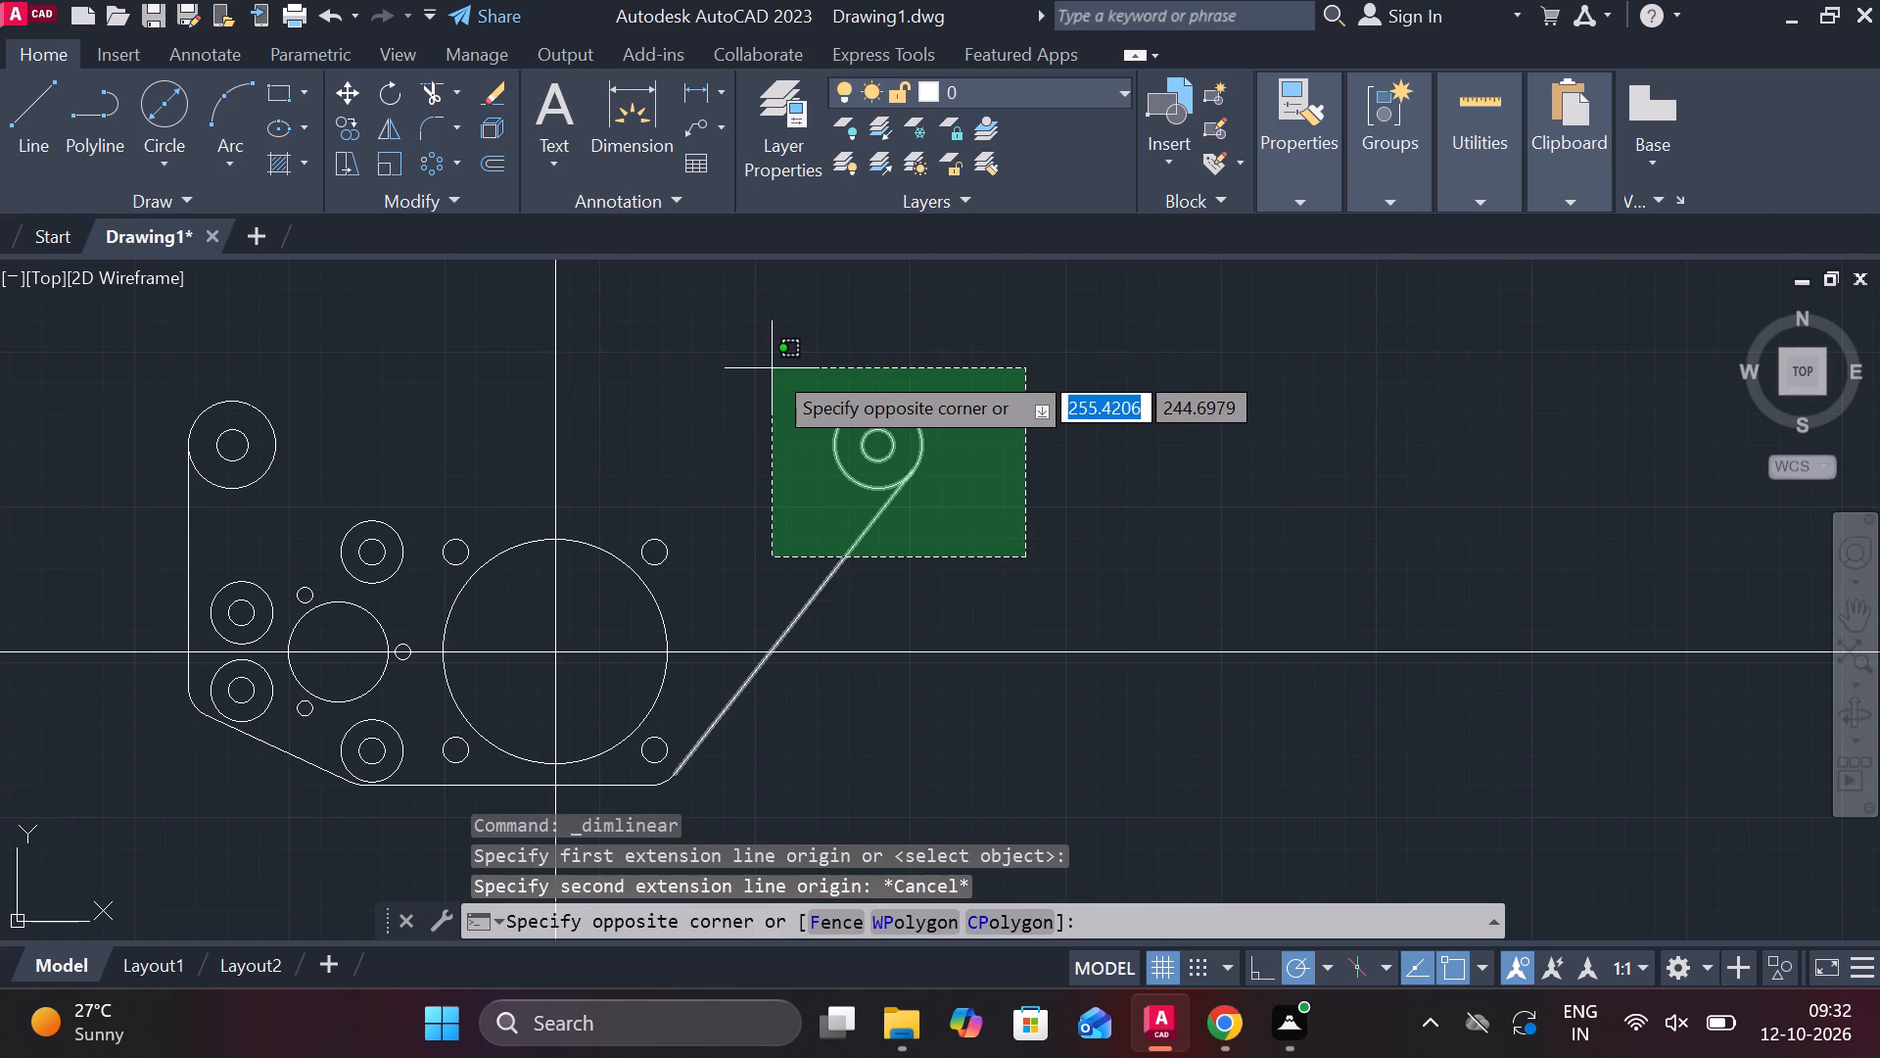
{"action": "left_click", "coordinate": [739, 361]}
{"action": "type", "text": "e"}
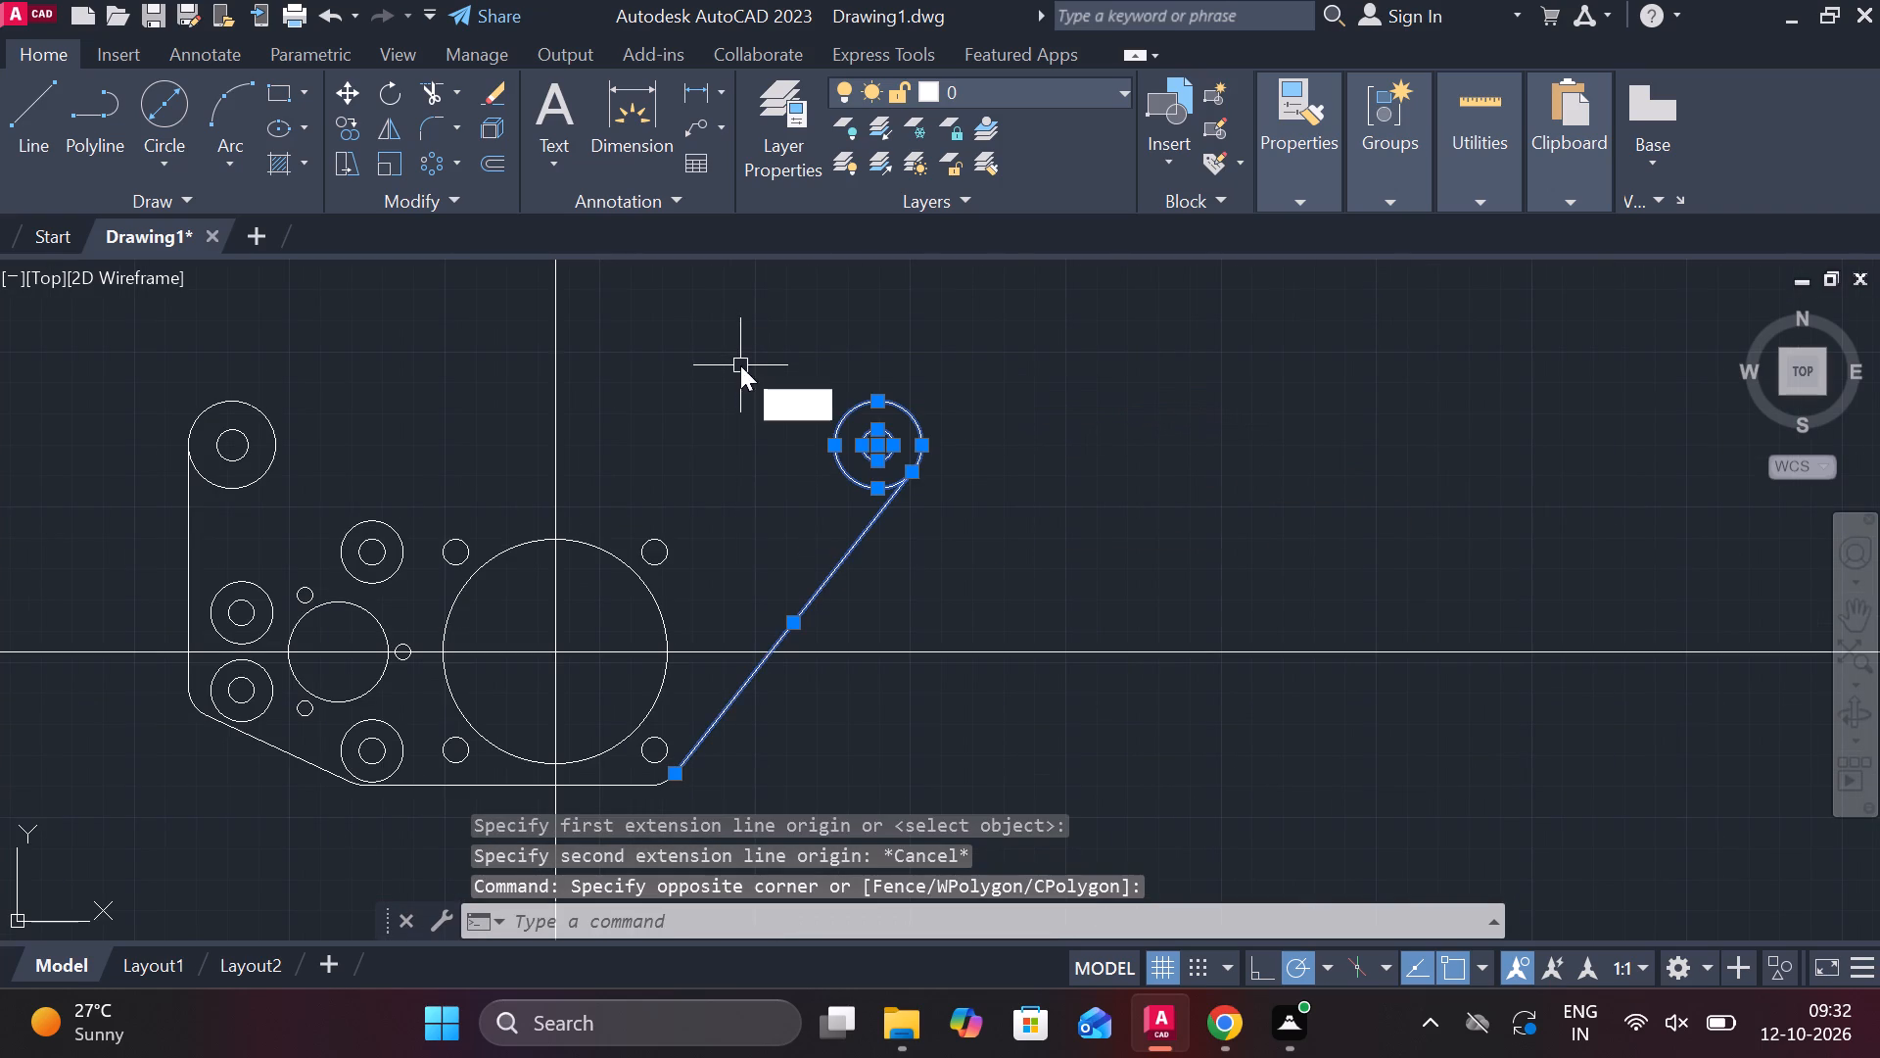
{"action": "key", "text": "space"}
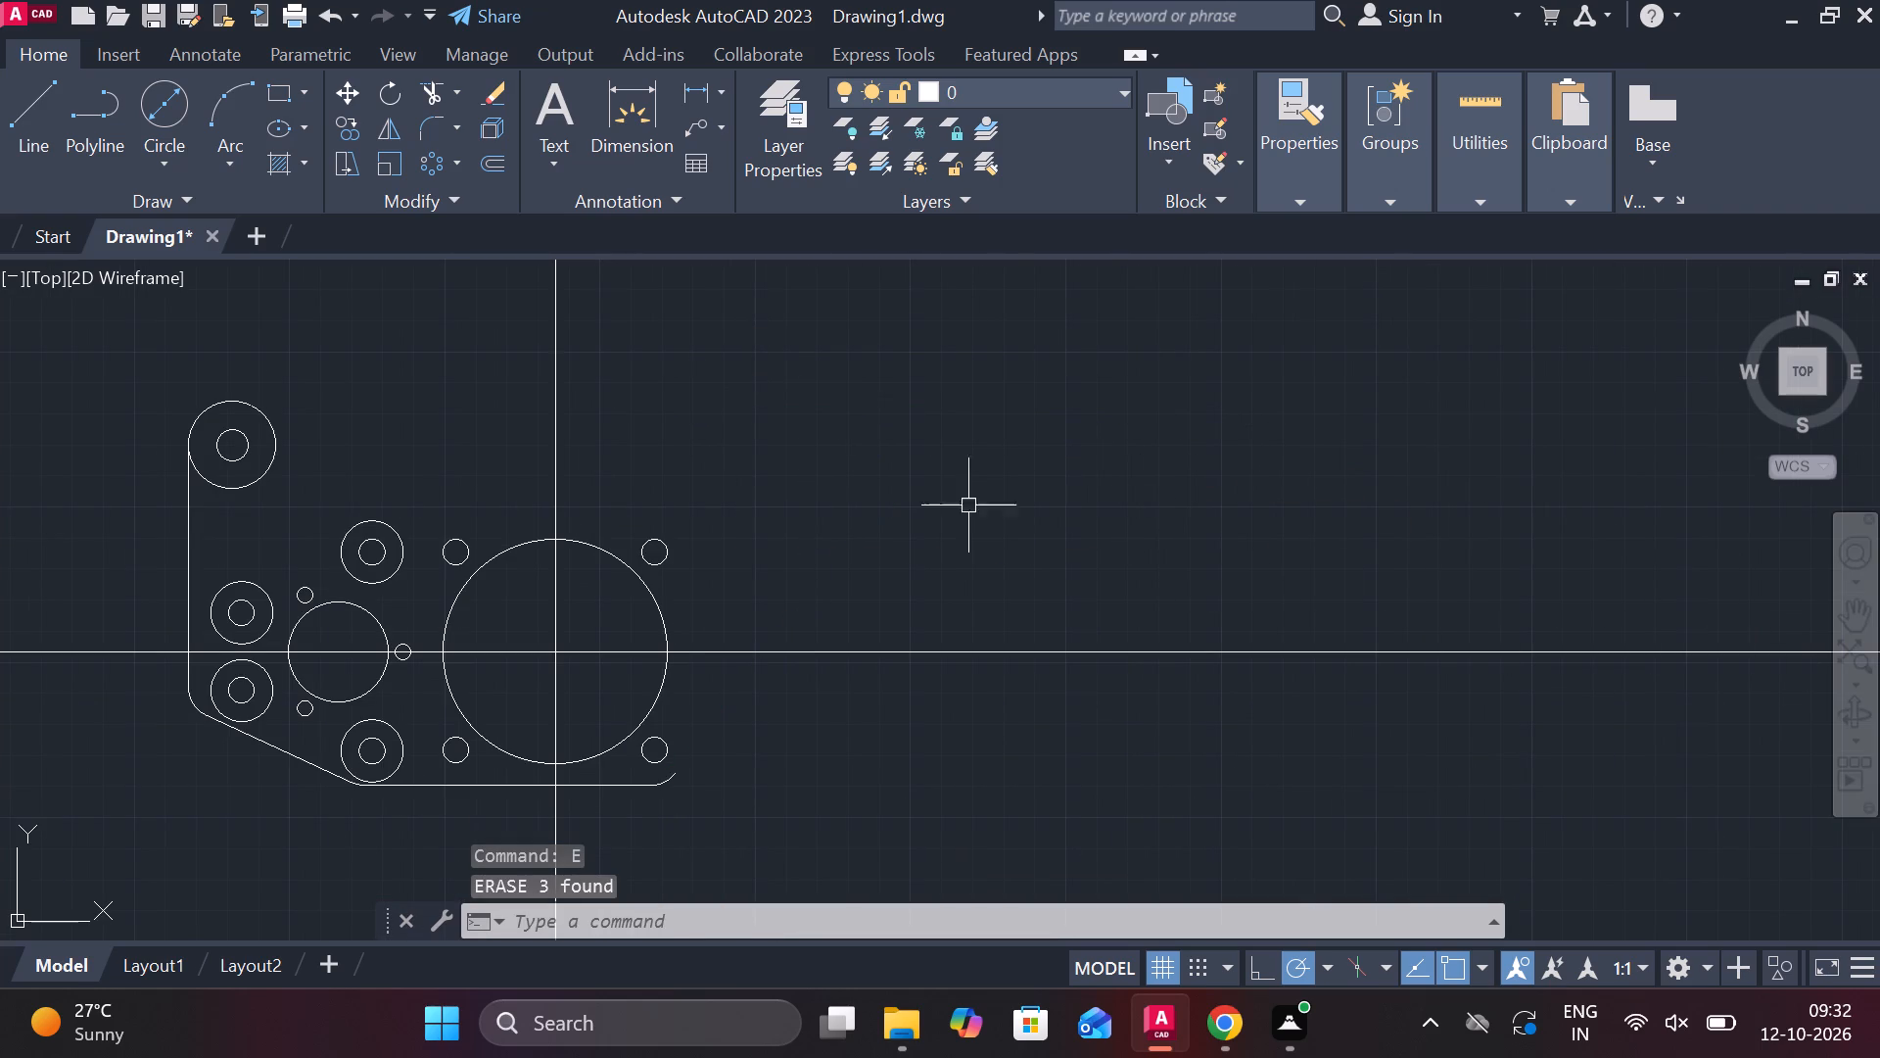
{"action": "key", "text": "Escape"}
Offset the horizontal centreline 65.5 upward.
{"action": "left_click", "coordinate": [865, 650]}
{"action": "key", "text": "o"}
{"action": "key", "text": "Return"}
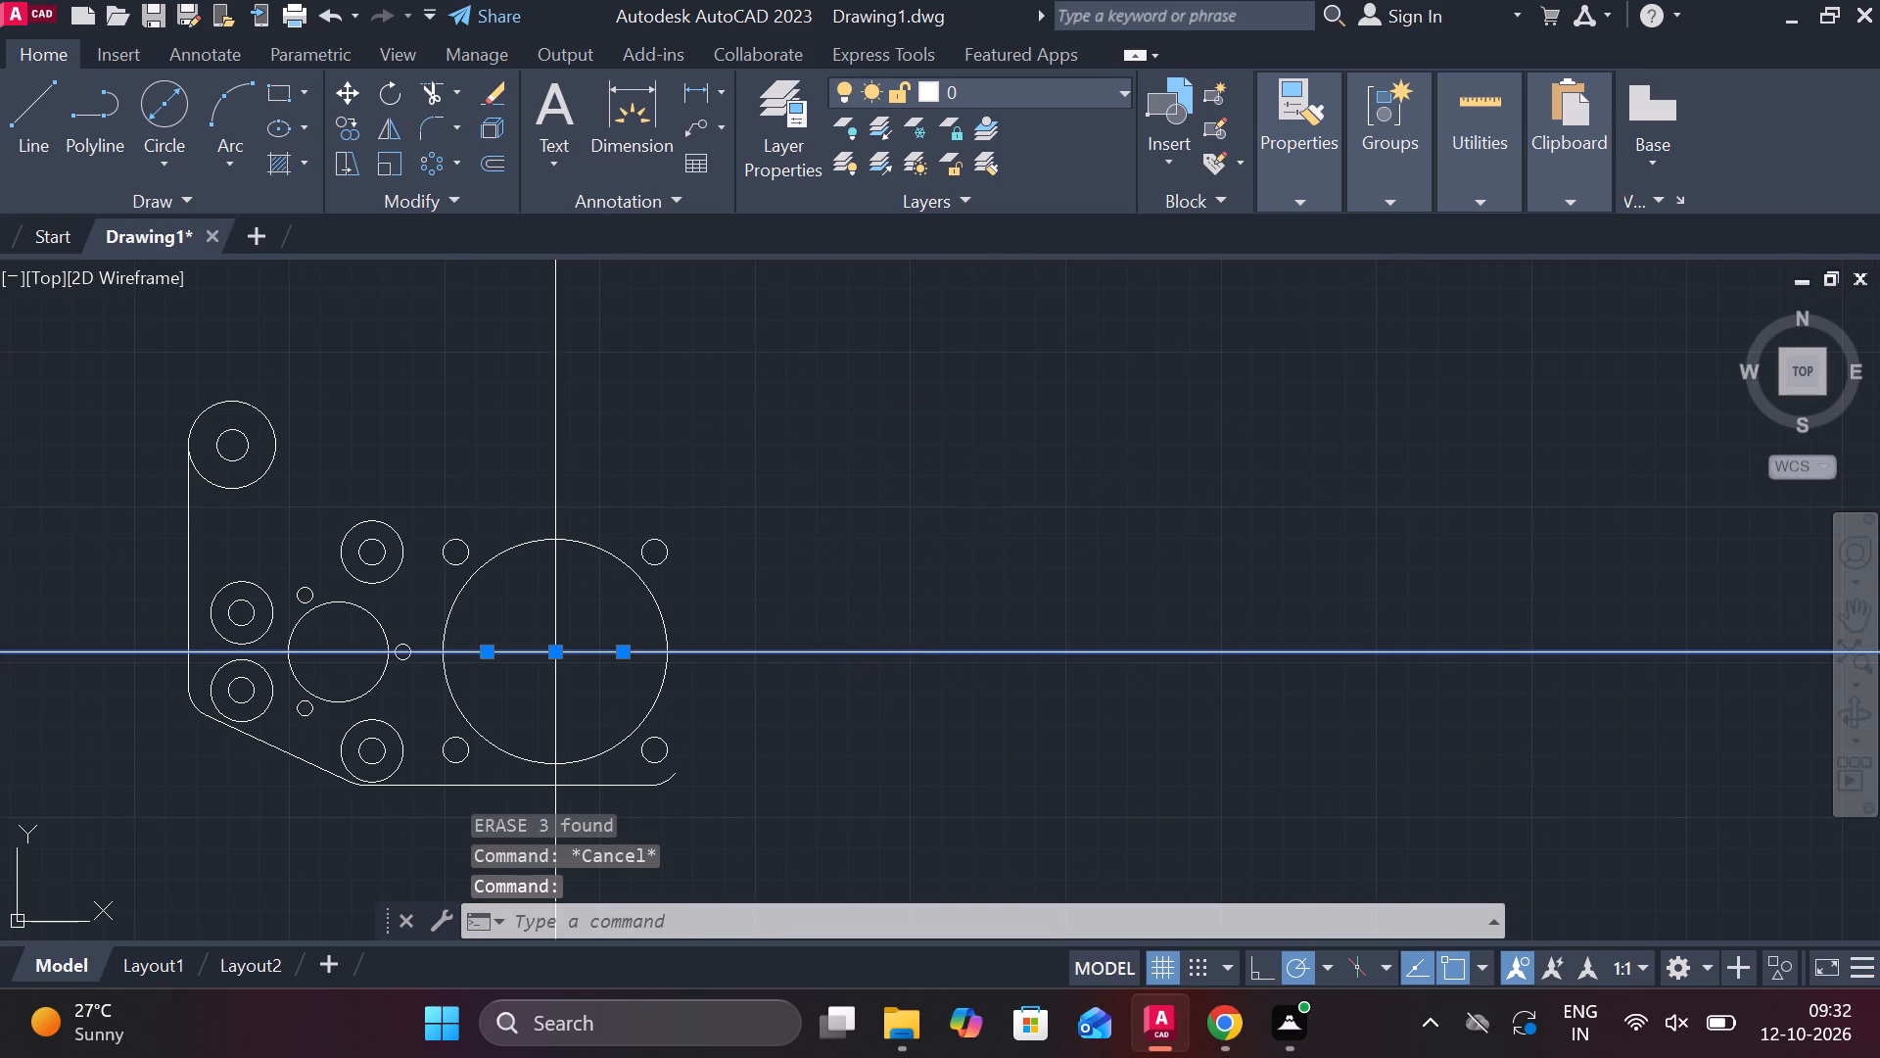
{"action": "key", "text": "Return"}
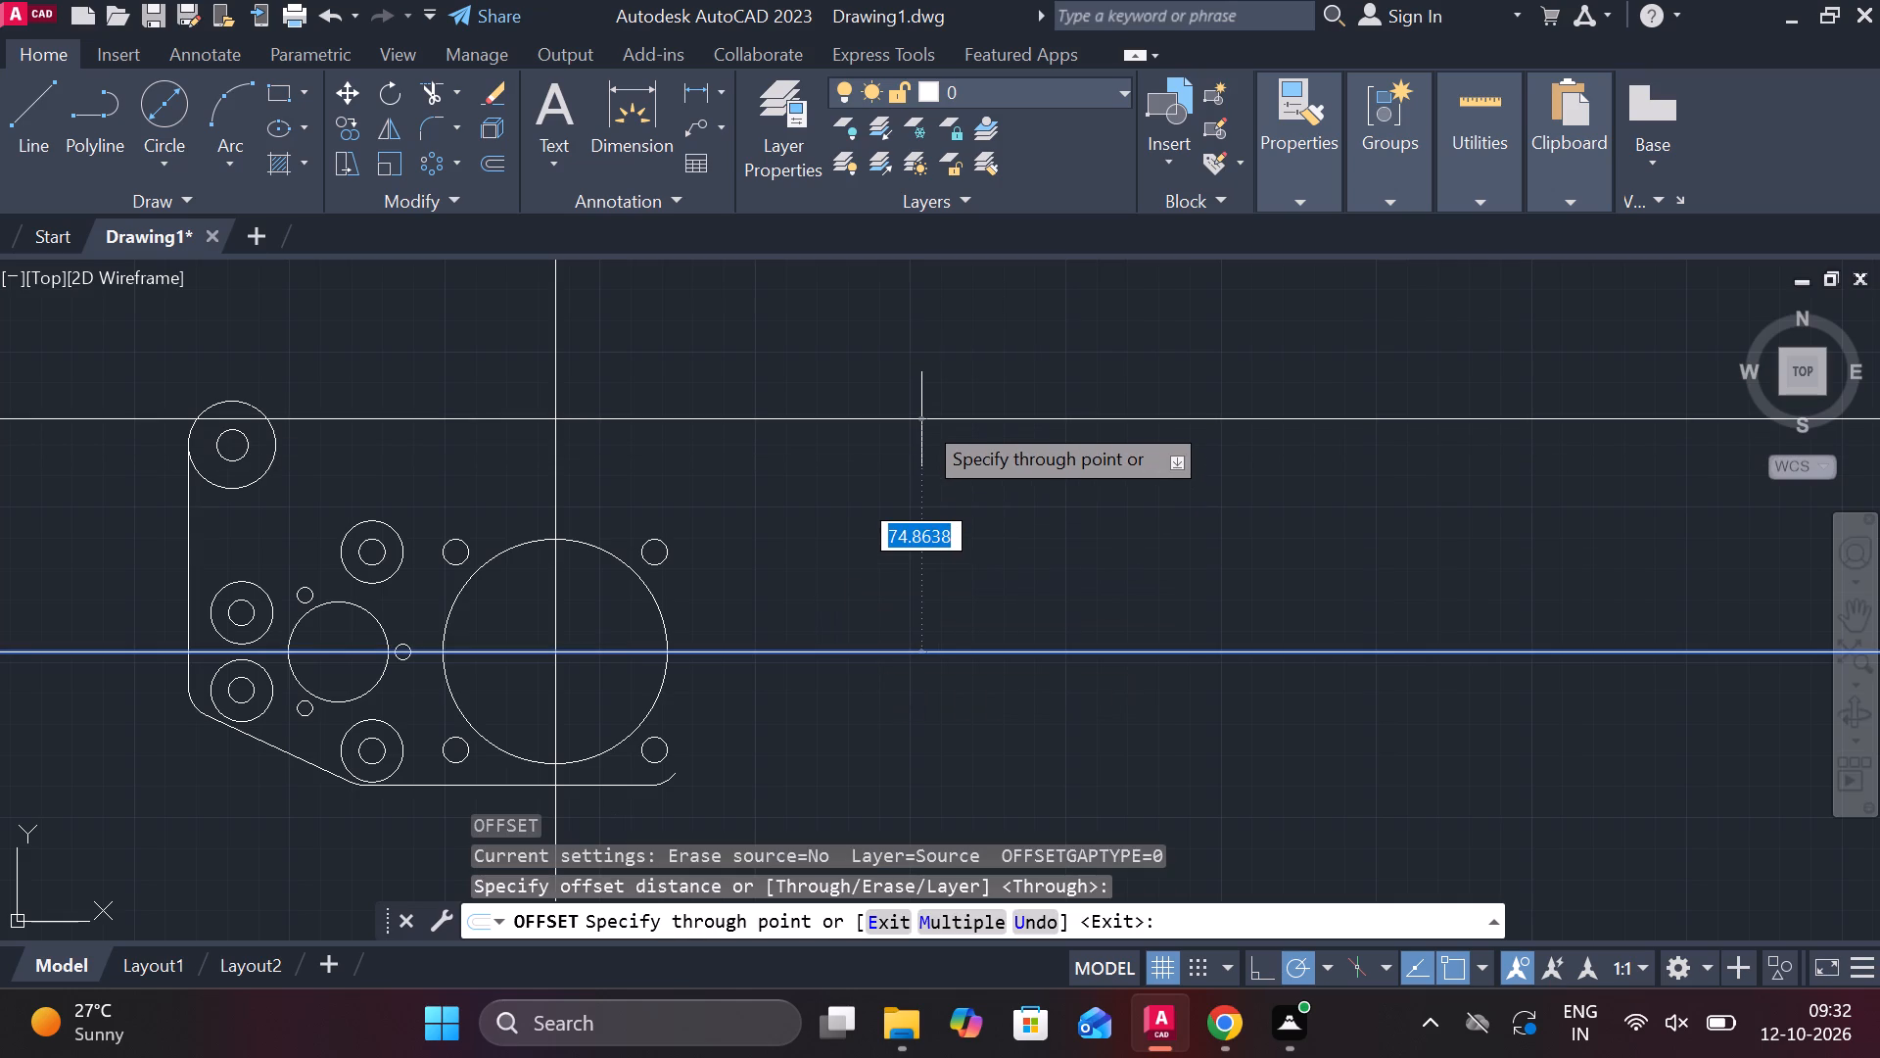
{"action": "type", "text": "65.5"}
{"action": "key", "text": "space"}
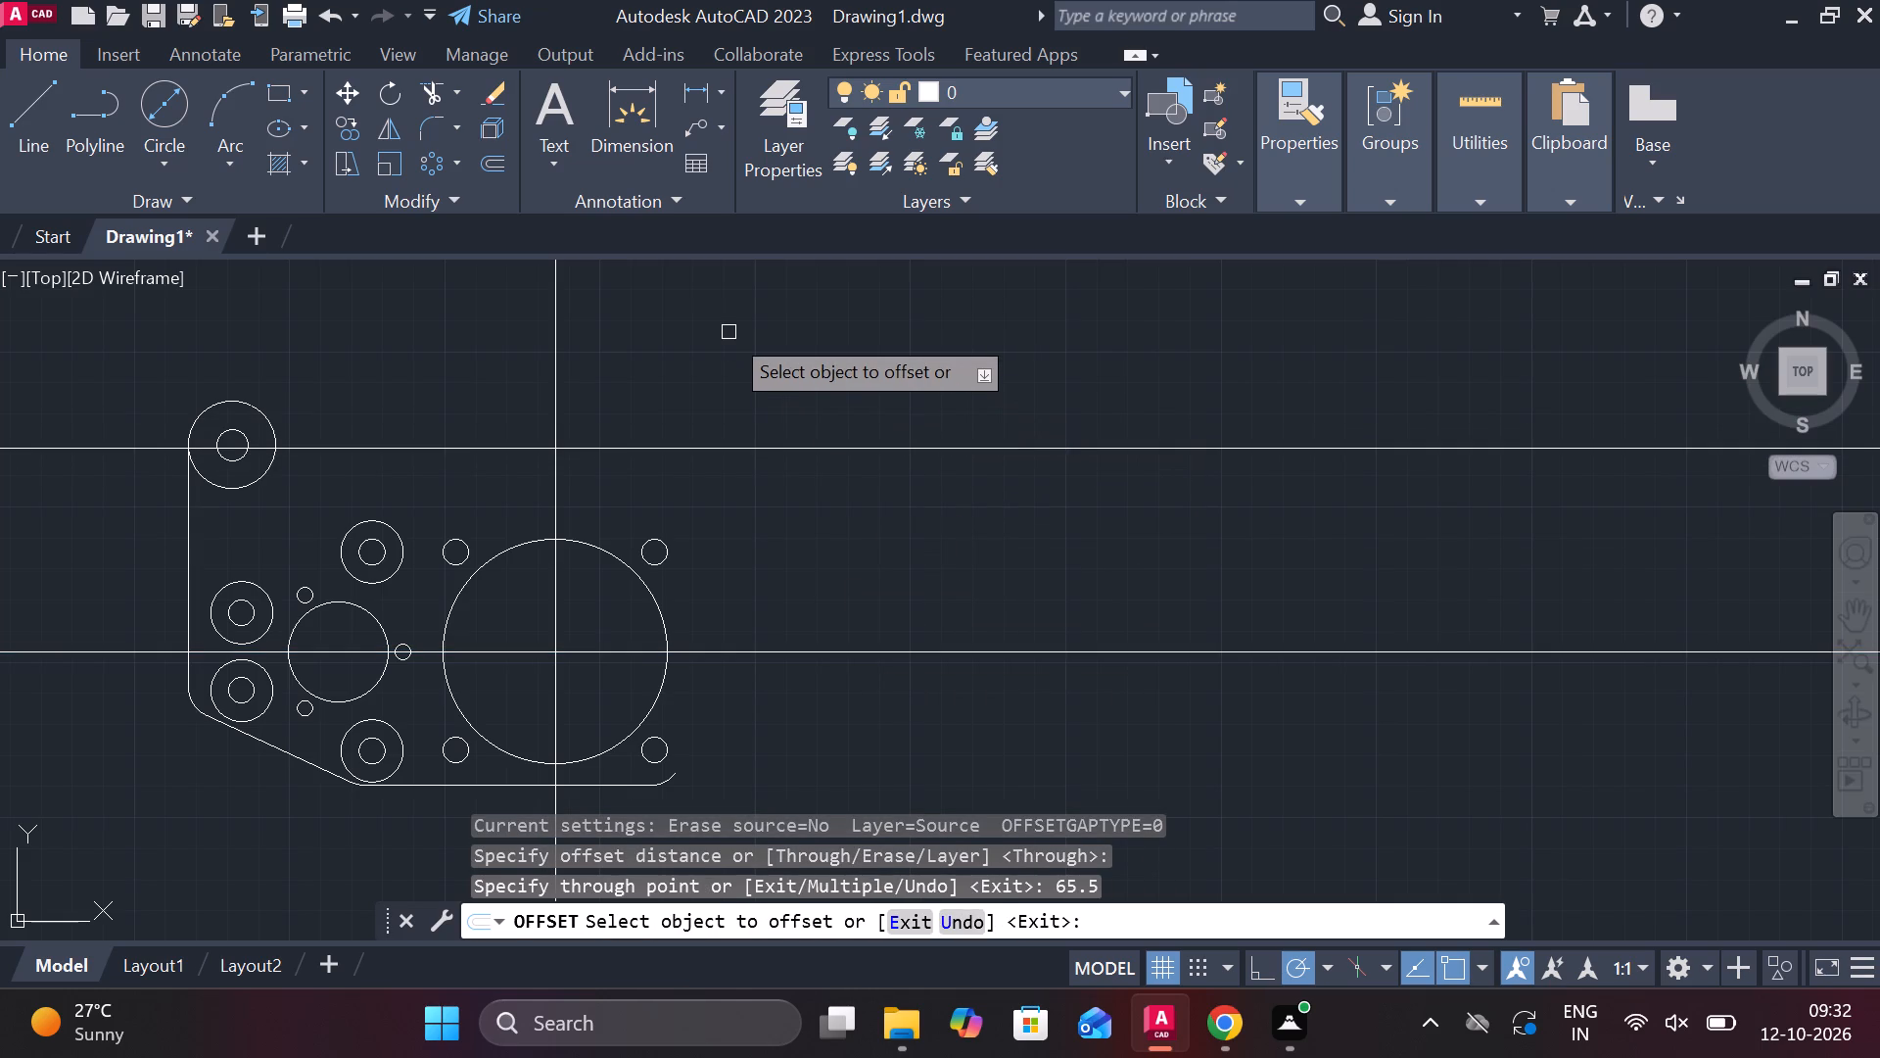
Offset the large circle's vertical centreline 81 to the right.
{"action": "left_click", "coordinate": [558, 378]}
{"action": "type", "text": "81"}
{"action": "key", "text": "space"}
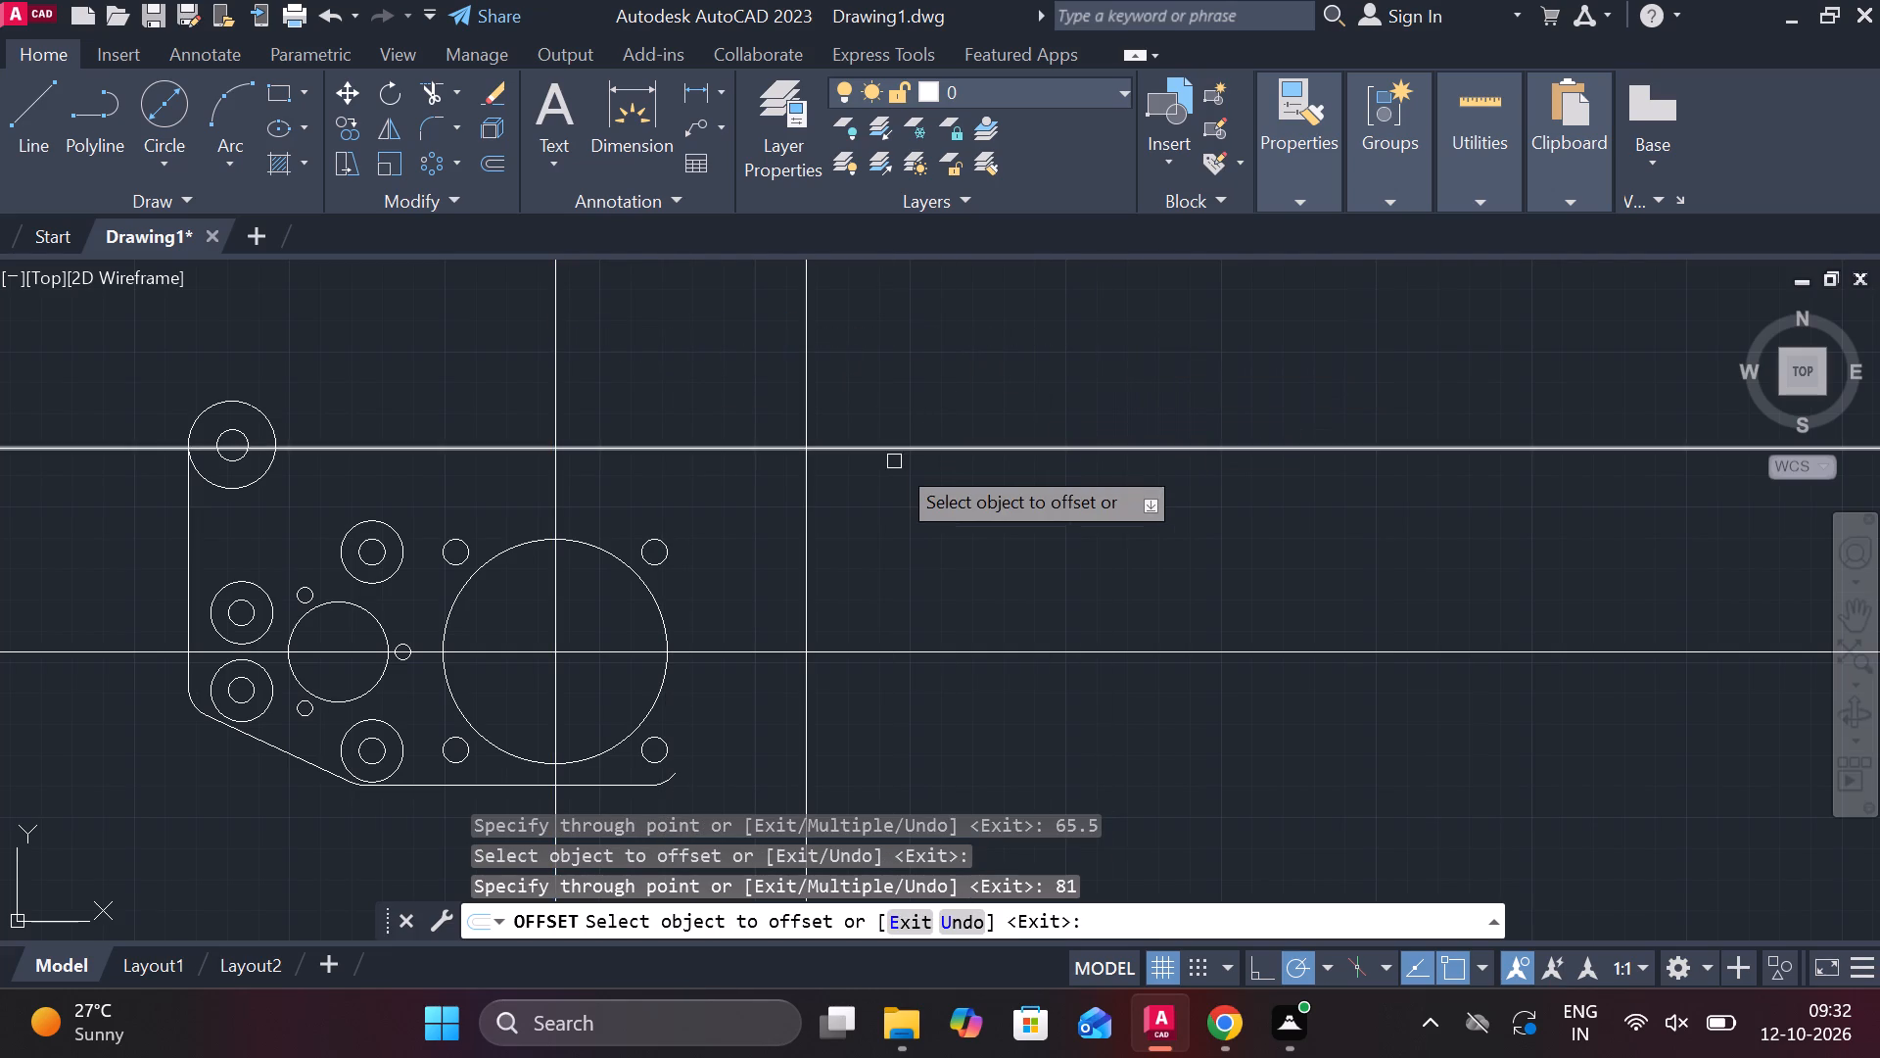
{"action": "scroll", "coordinate": [902, 463], "scroll_direction": "up", "scroll_amount": 1}
{"action": "middle_click_drag", "start_coordinate": [1012, 510], "coordinate": [1165, 469]}
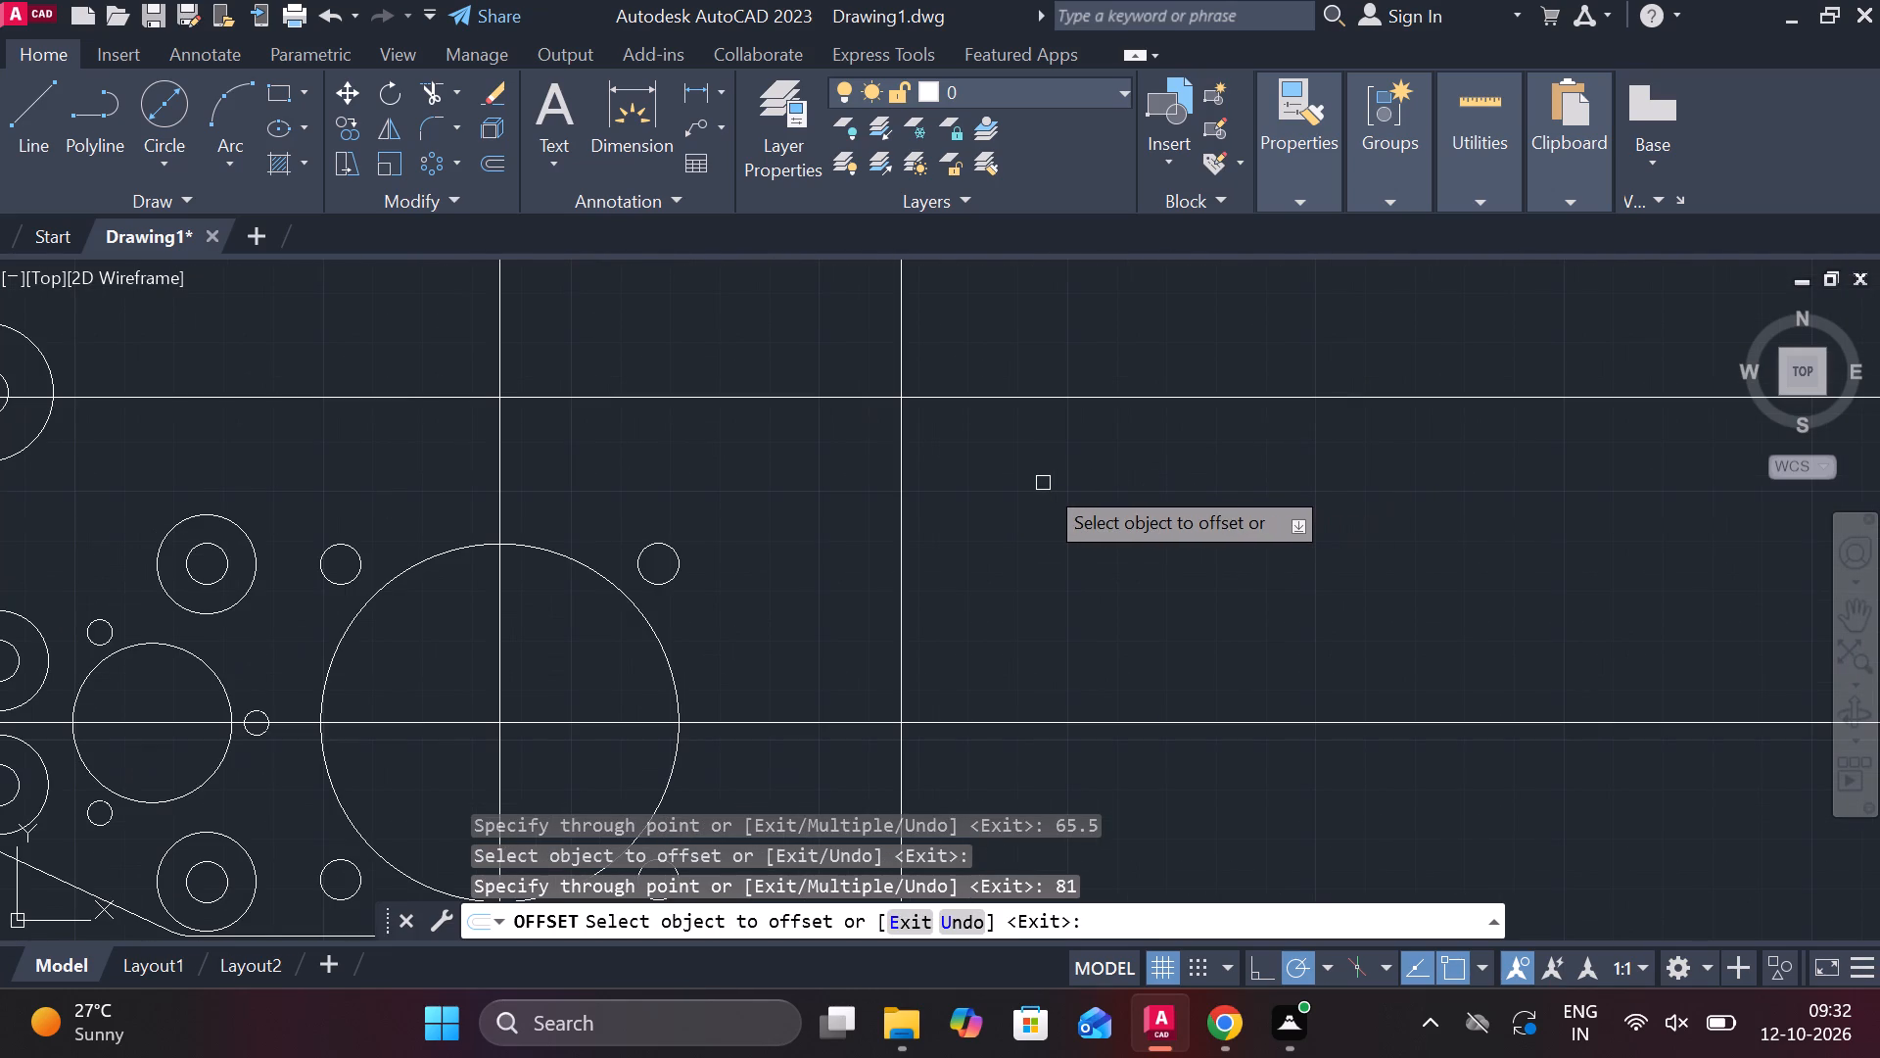
{"action": "key", "text": "Escape"}
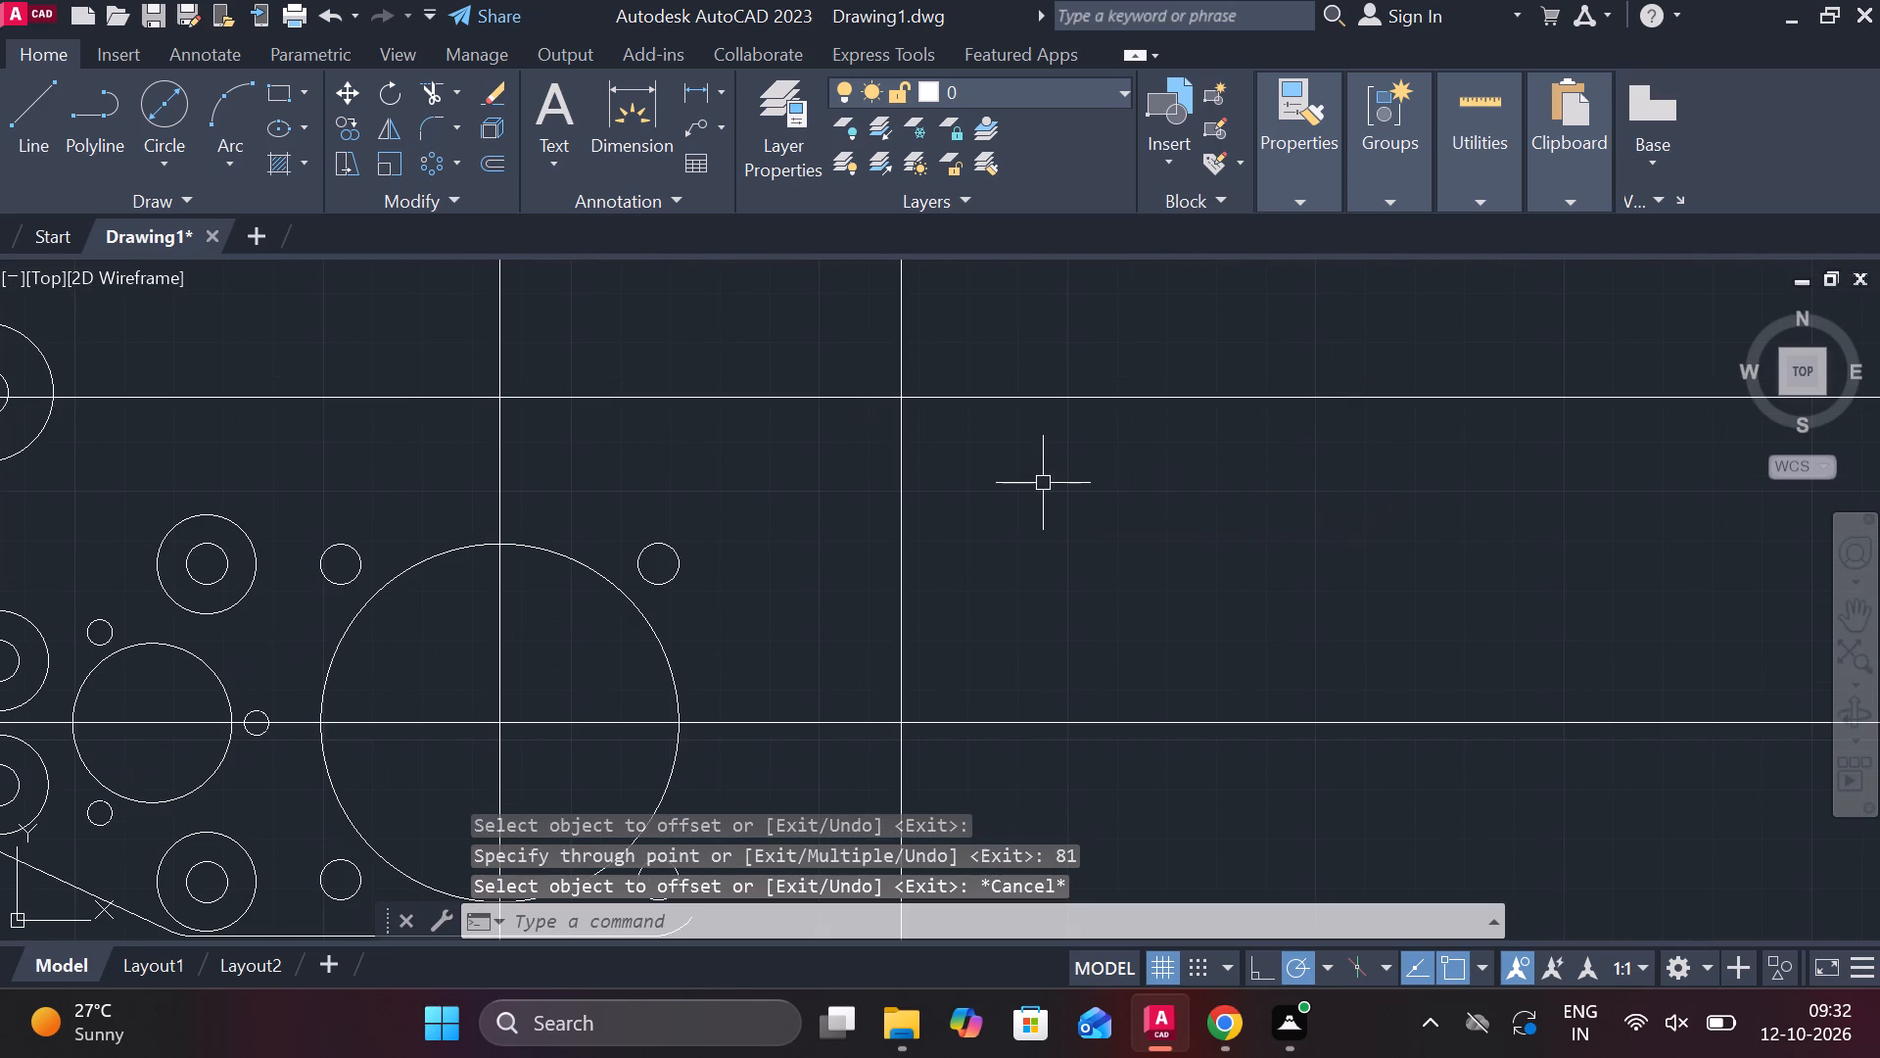
Draw a 10 diameter circle centred where the two offset construction lines cross at the plate's upper right.
{"action": "type", "text": "c"}
{"action": "key", "text": "space"}
{"action": "left_click", "coordinate": [903, 389]}
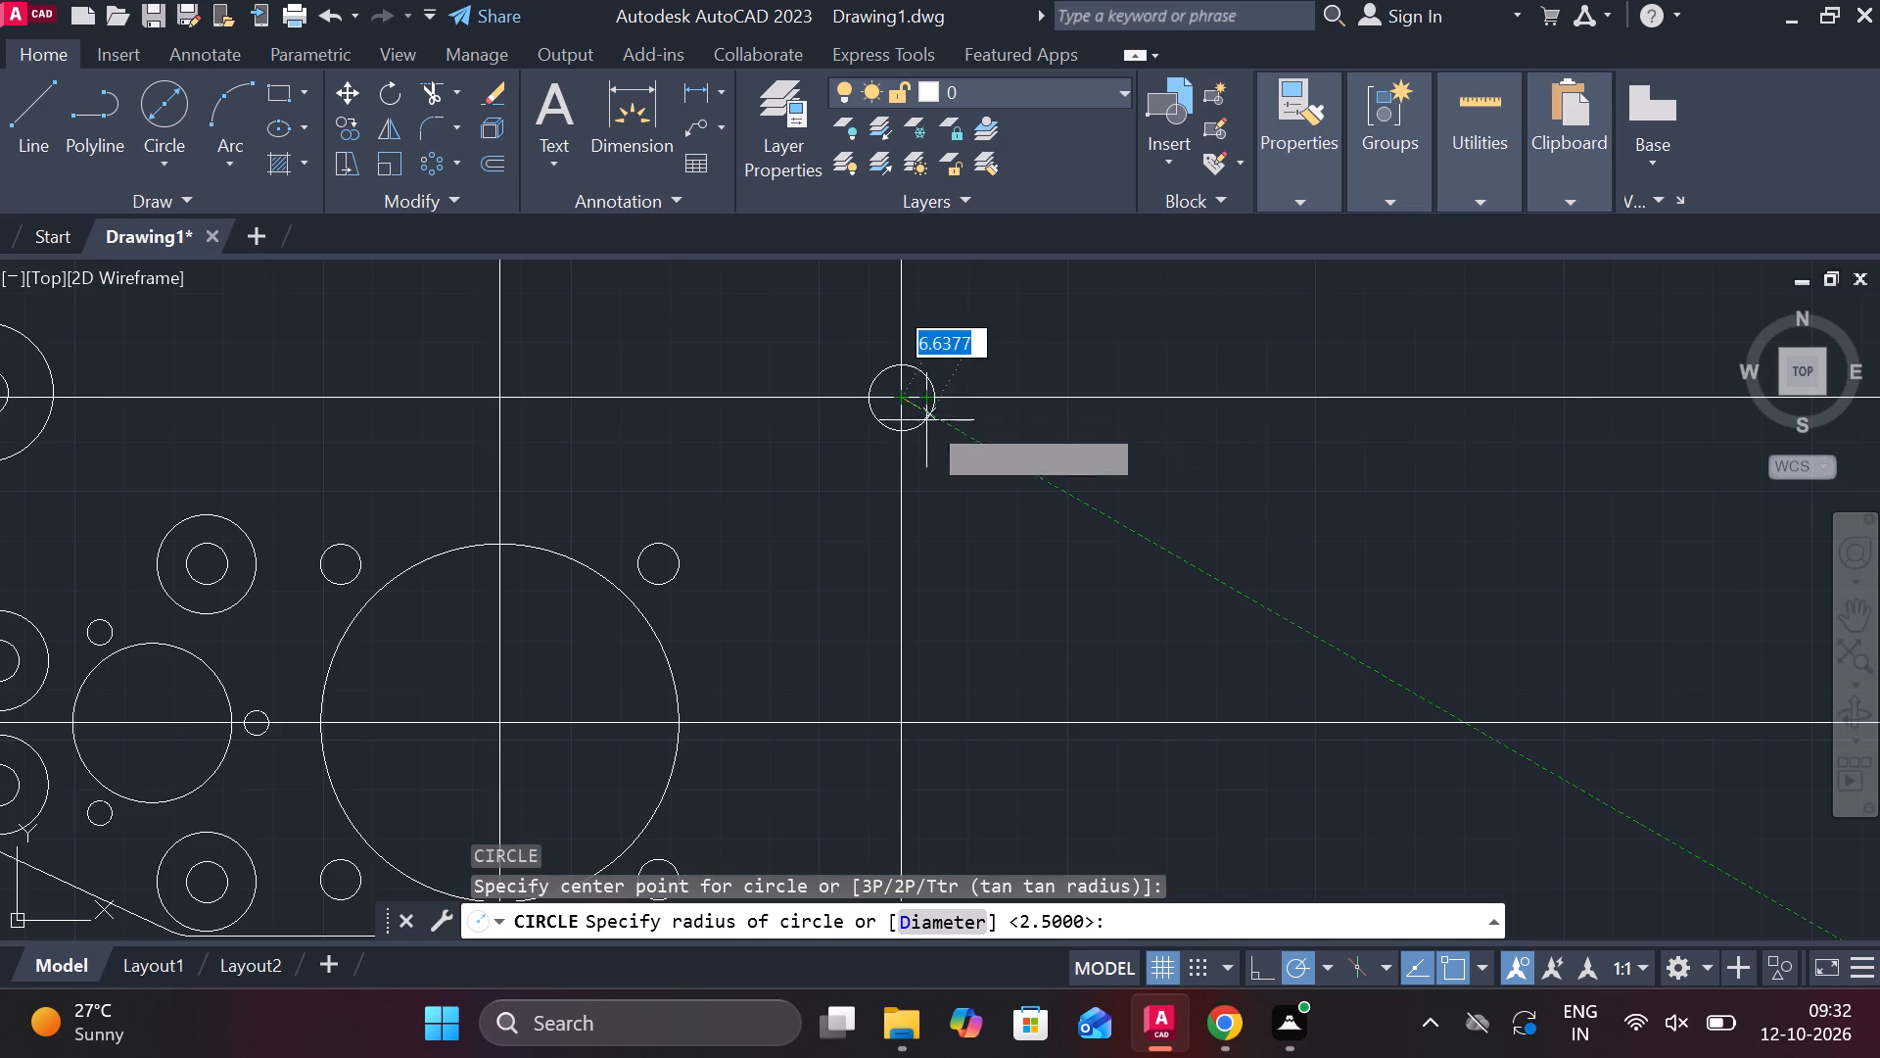
{"action": "type", "text": "d"}
{"action": "key", "text": "space"}
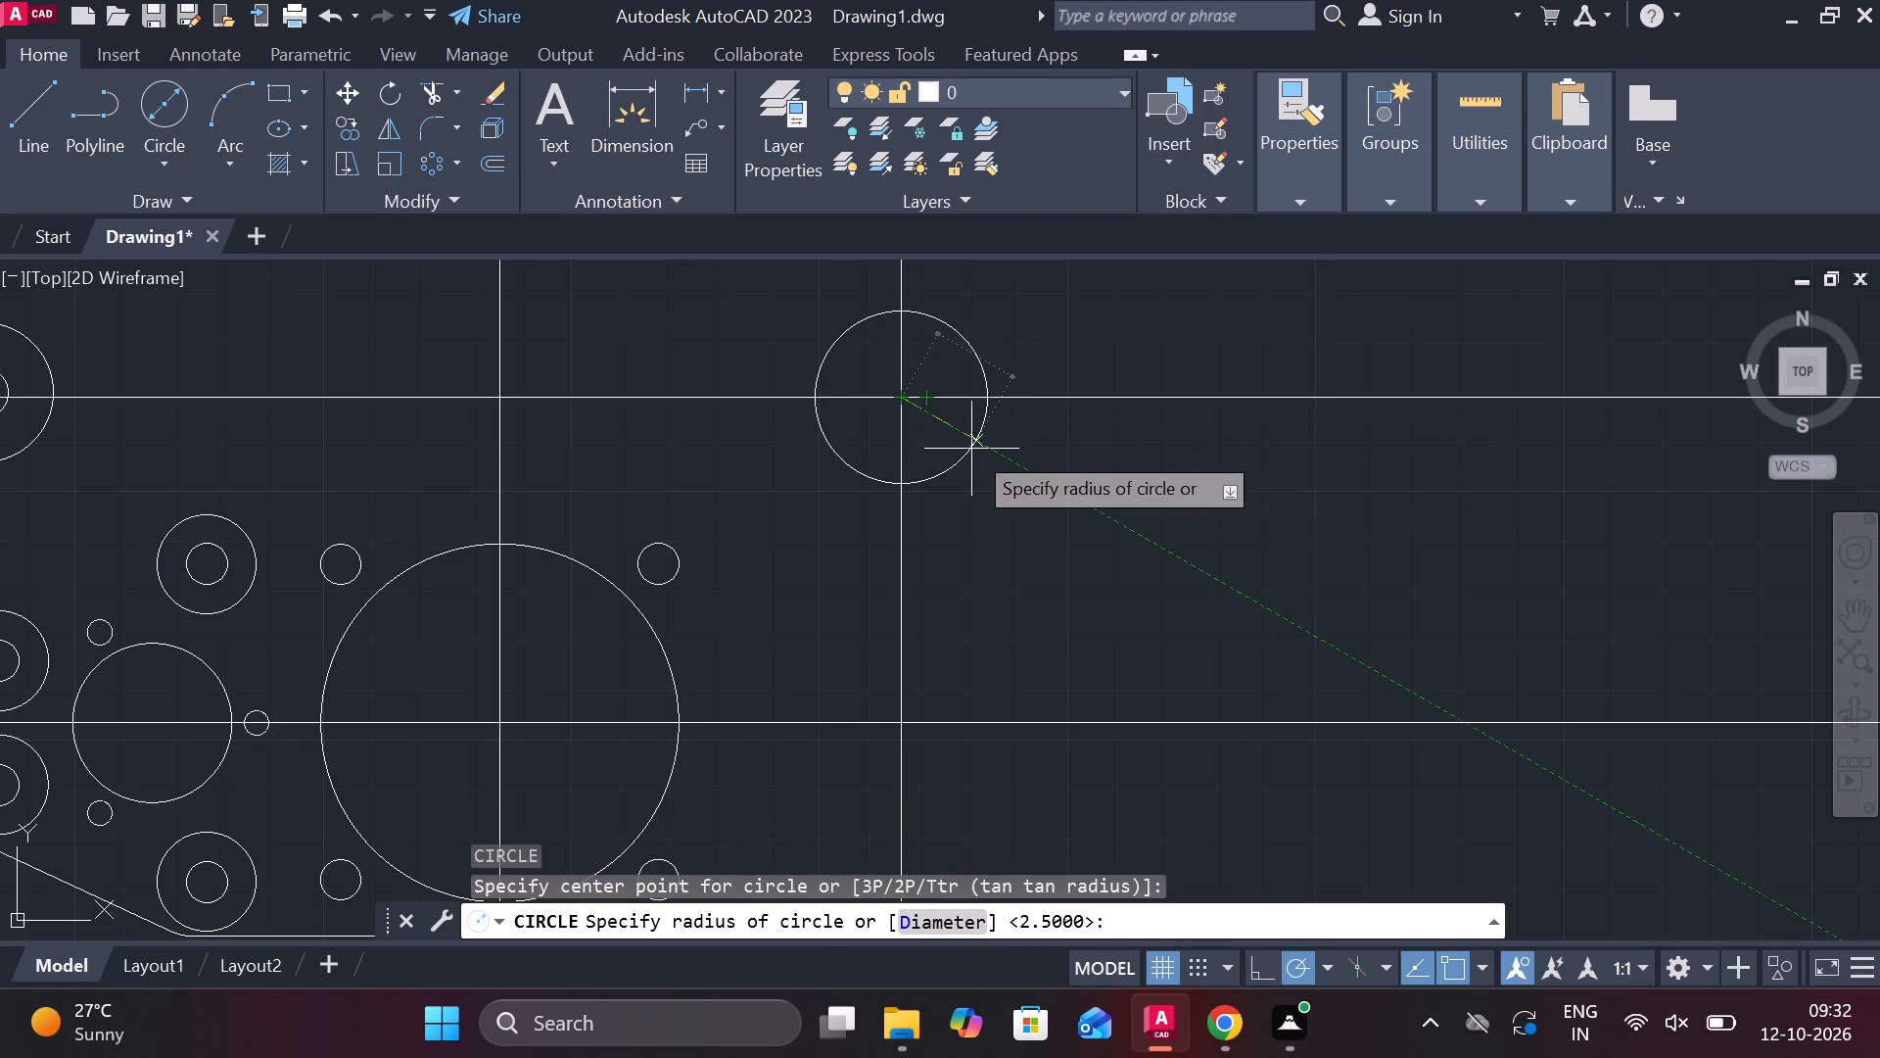
{"action": "type", "text": "10"}
{"action": "key", "text": "Return"}
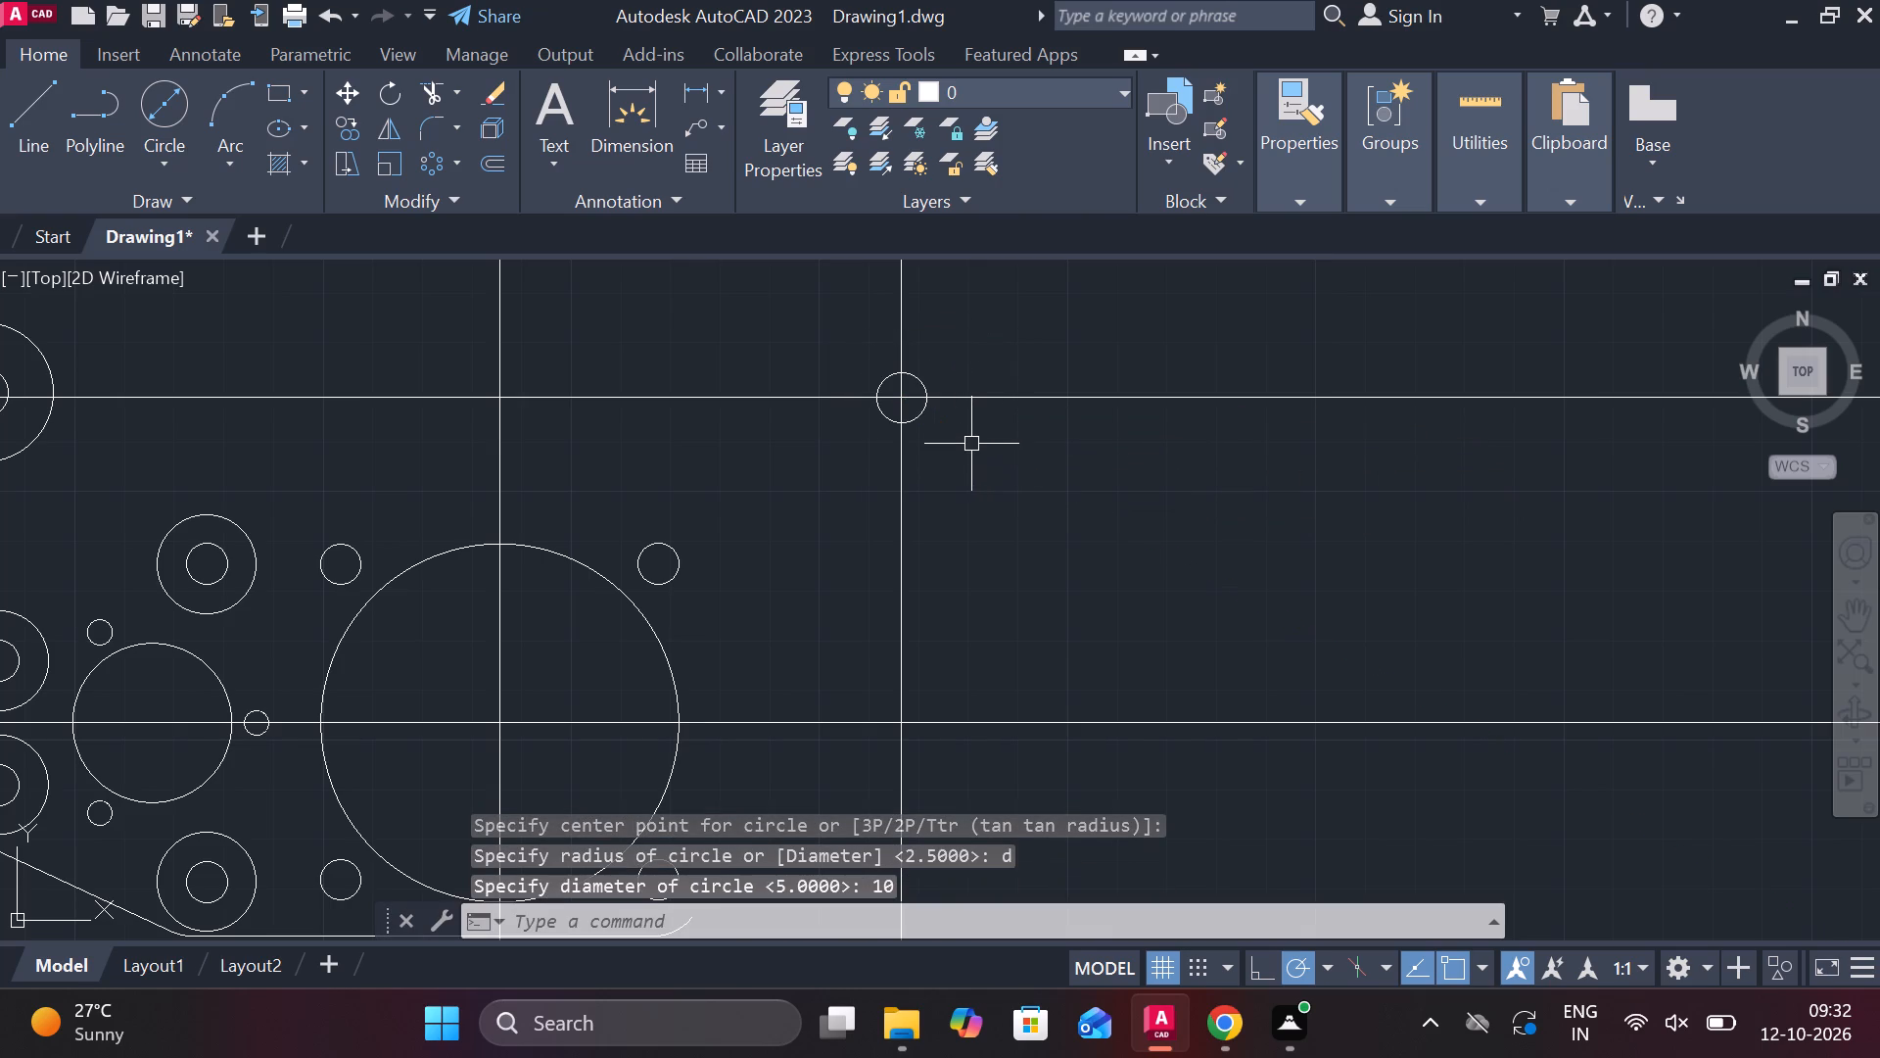
Draw a concentric circle of radius 14 around the new upper-right 10 diameter circle.
{"action": "type", "text": "c"}
{"action": "key", "text": "space"}
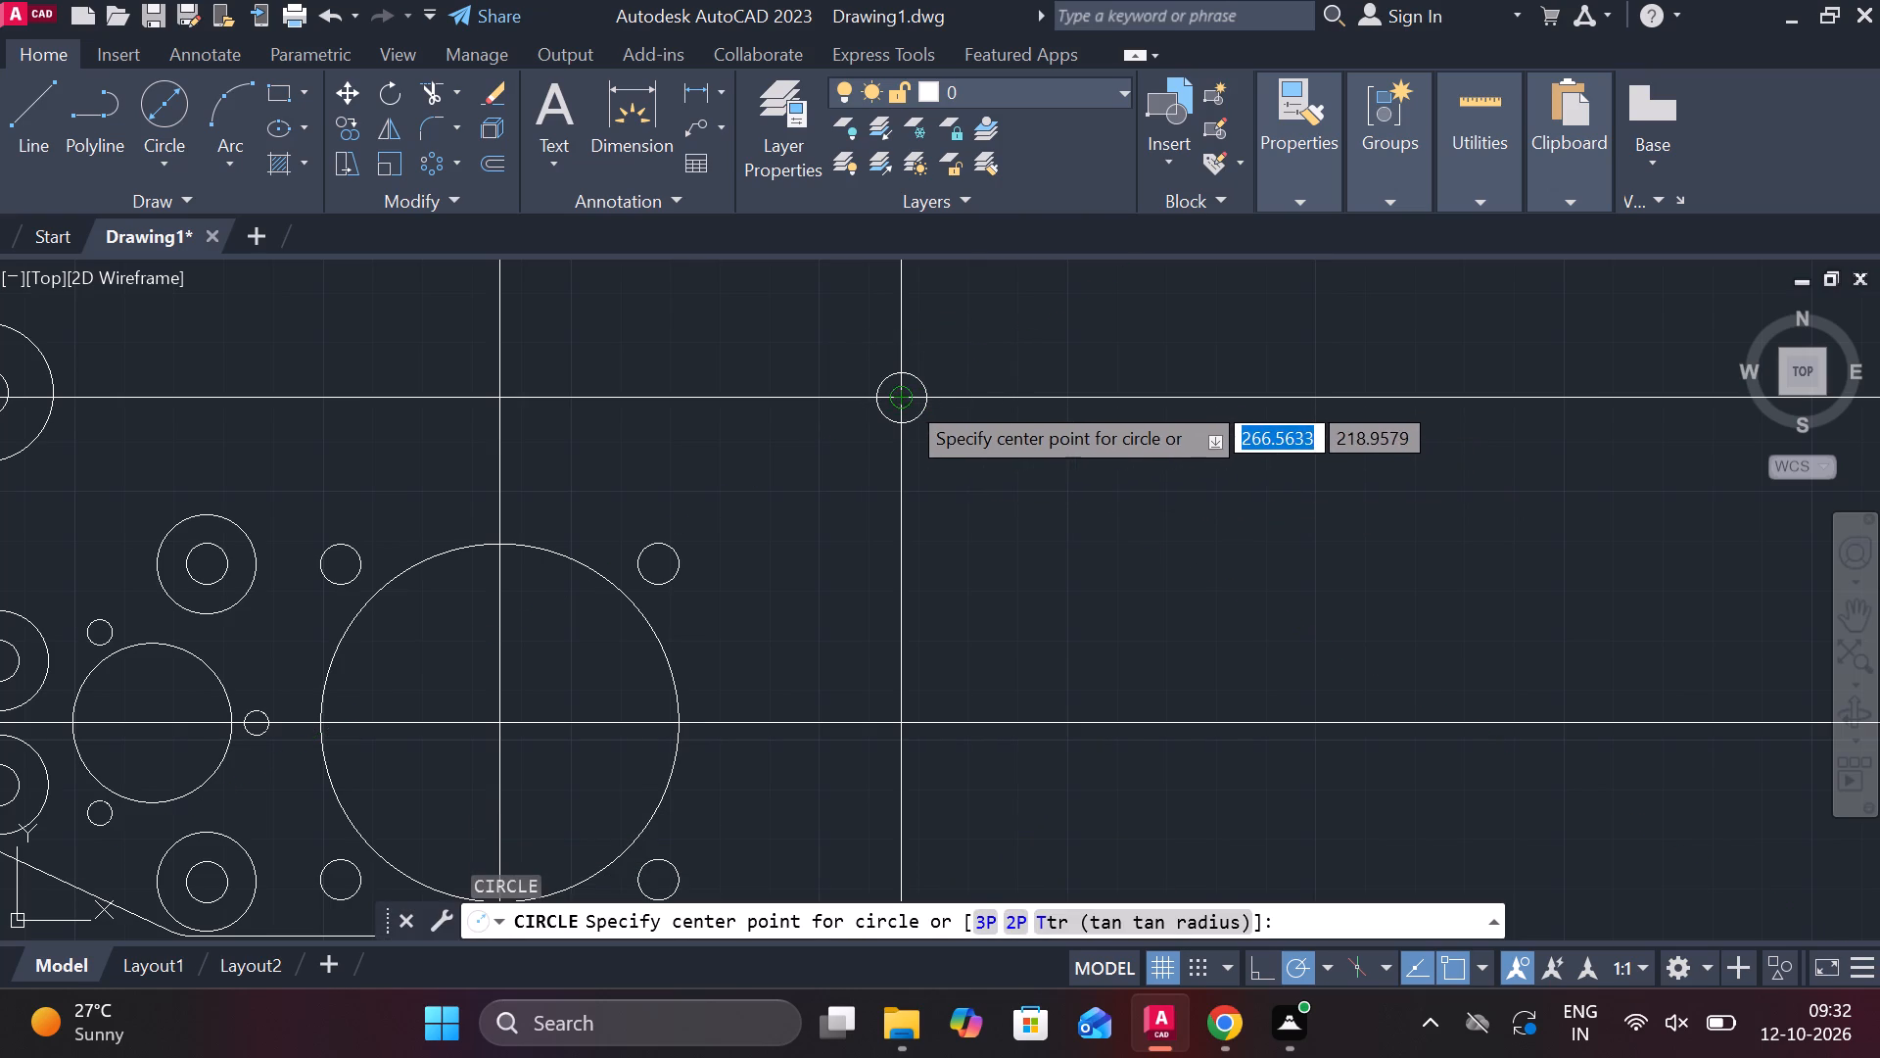
{"action": "left_click", "coordinate": [907, 399]}
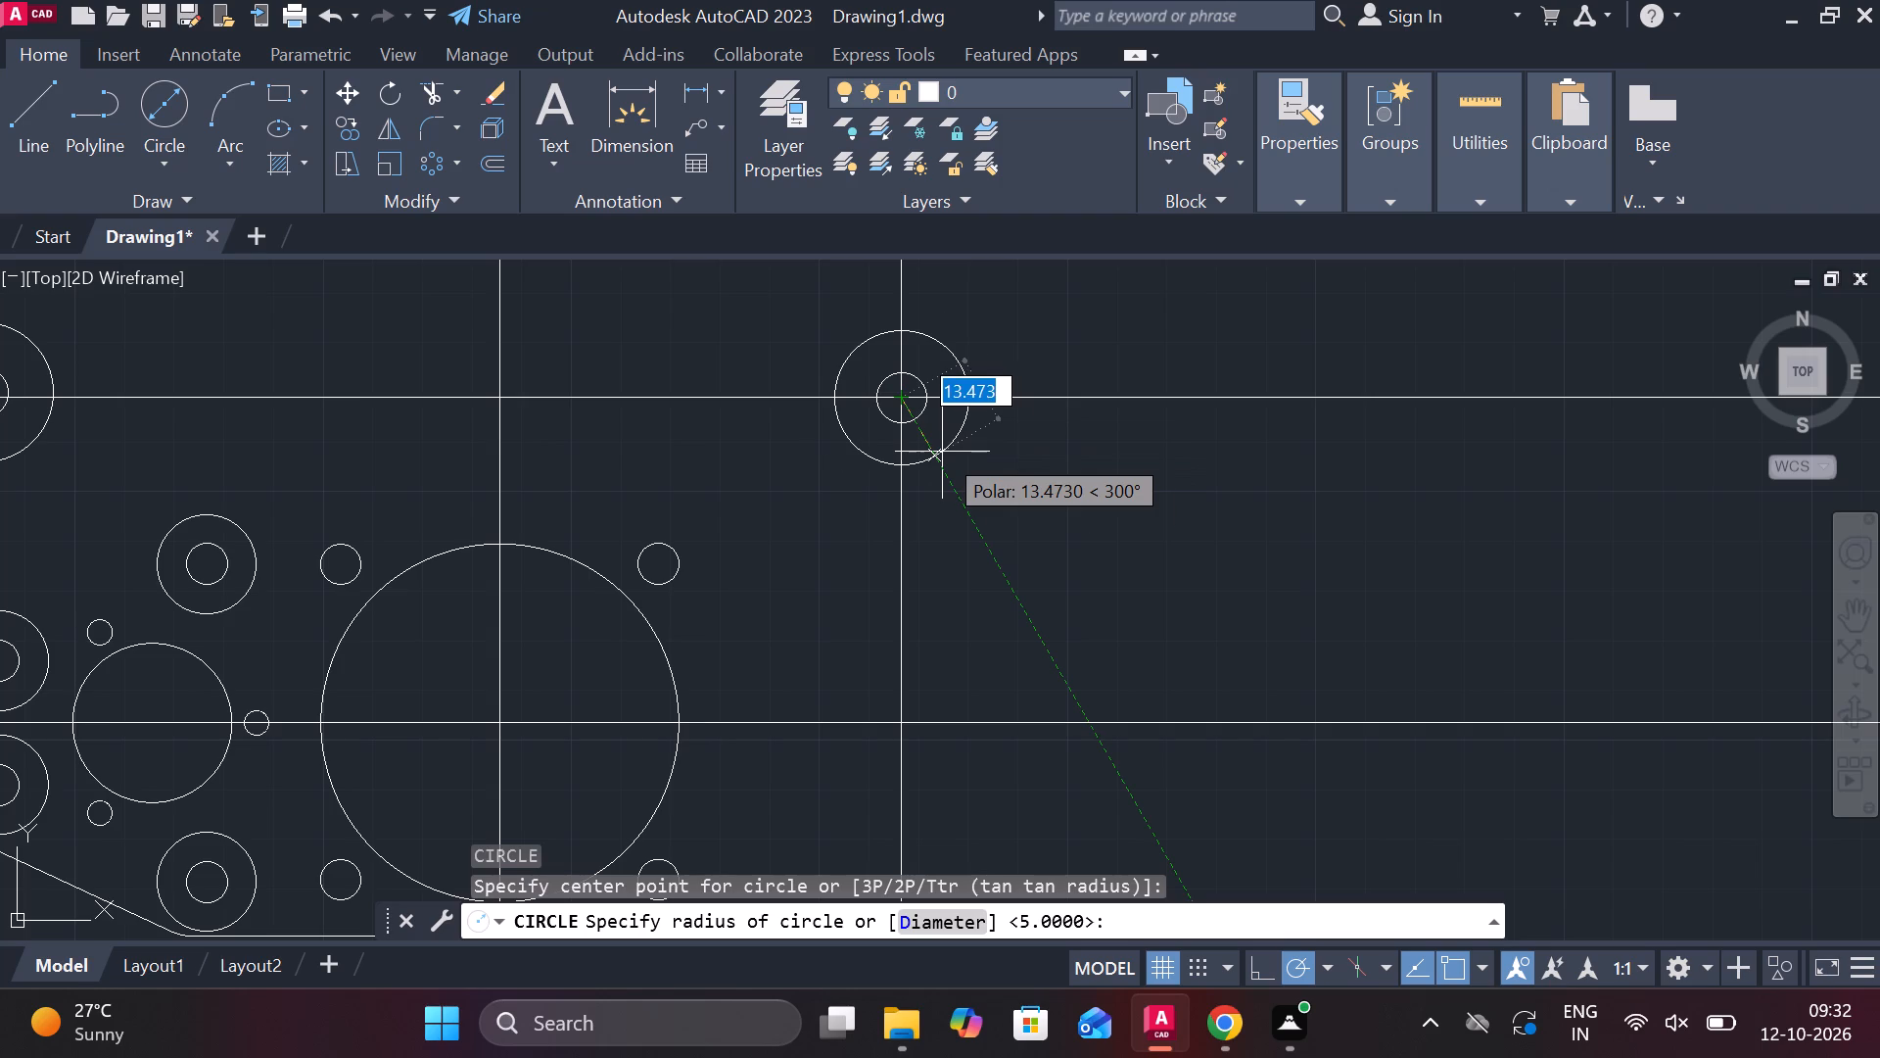
{"action": "type", "text": "14"}
{"action": "key", "text": "space"}
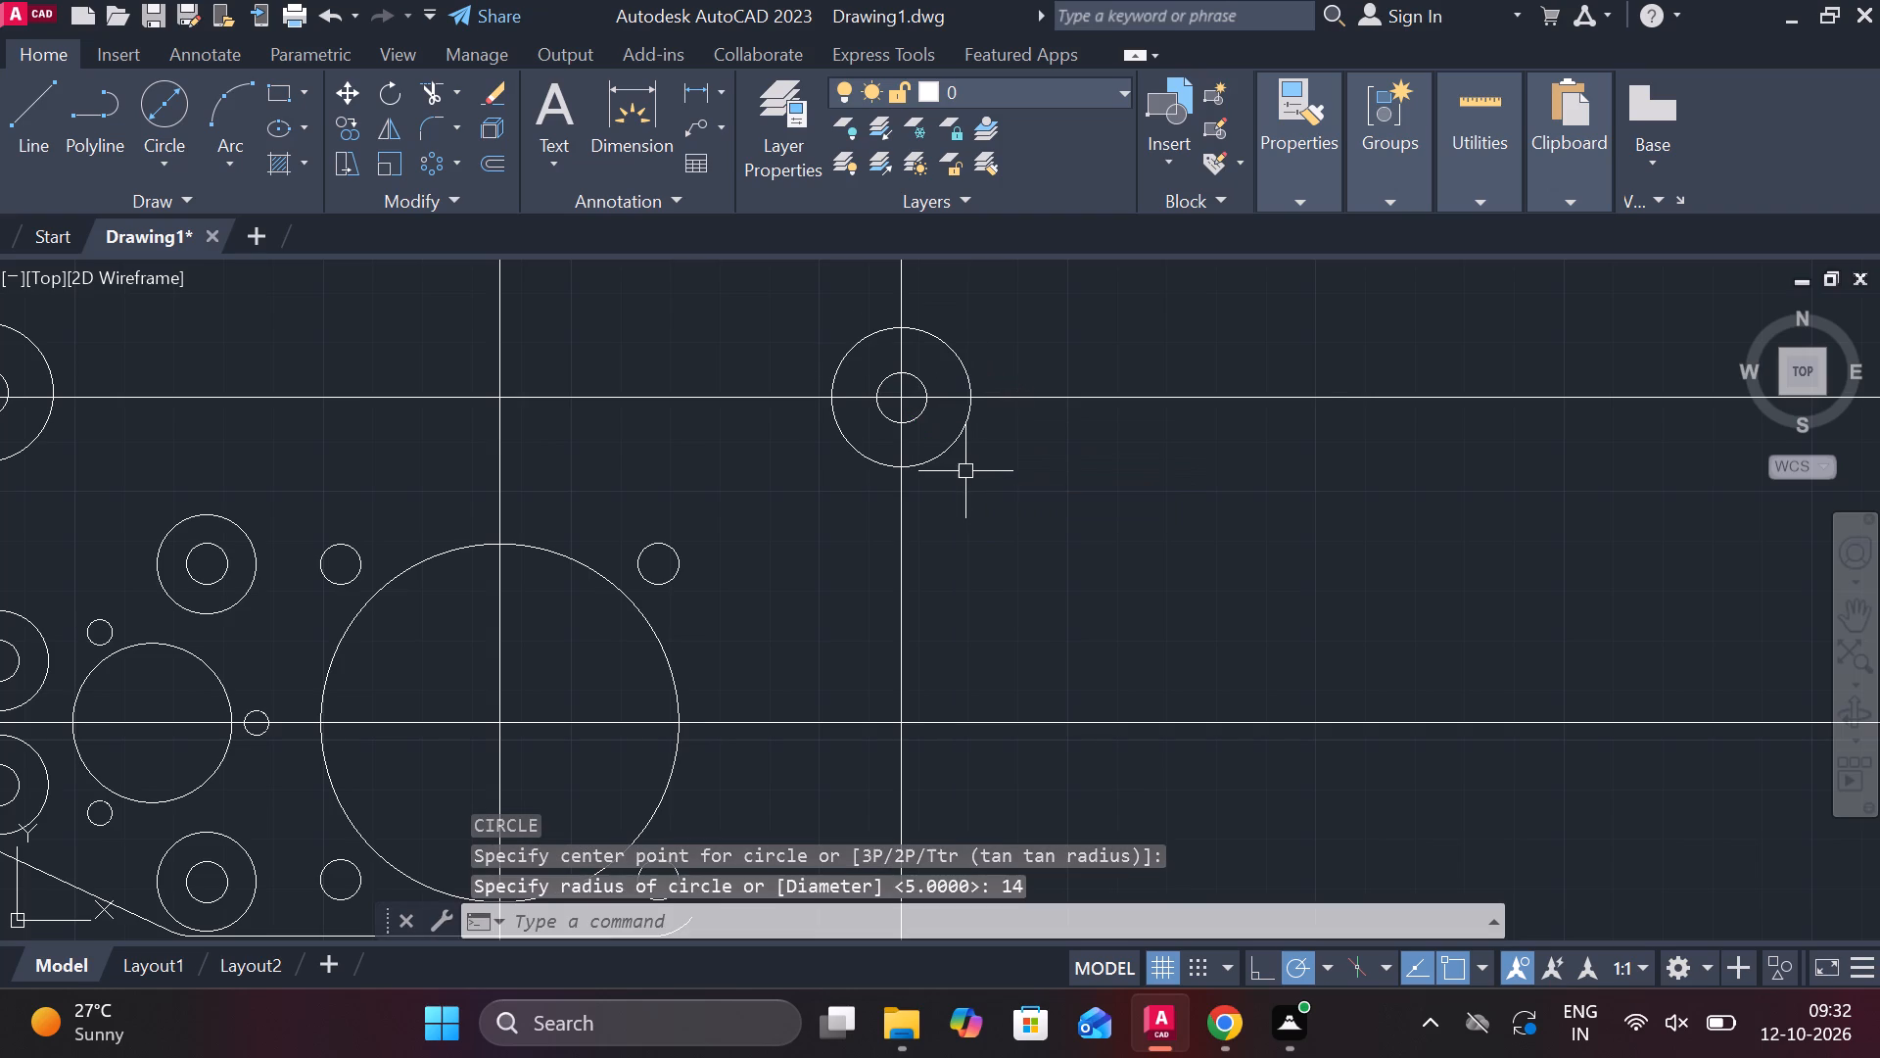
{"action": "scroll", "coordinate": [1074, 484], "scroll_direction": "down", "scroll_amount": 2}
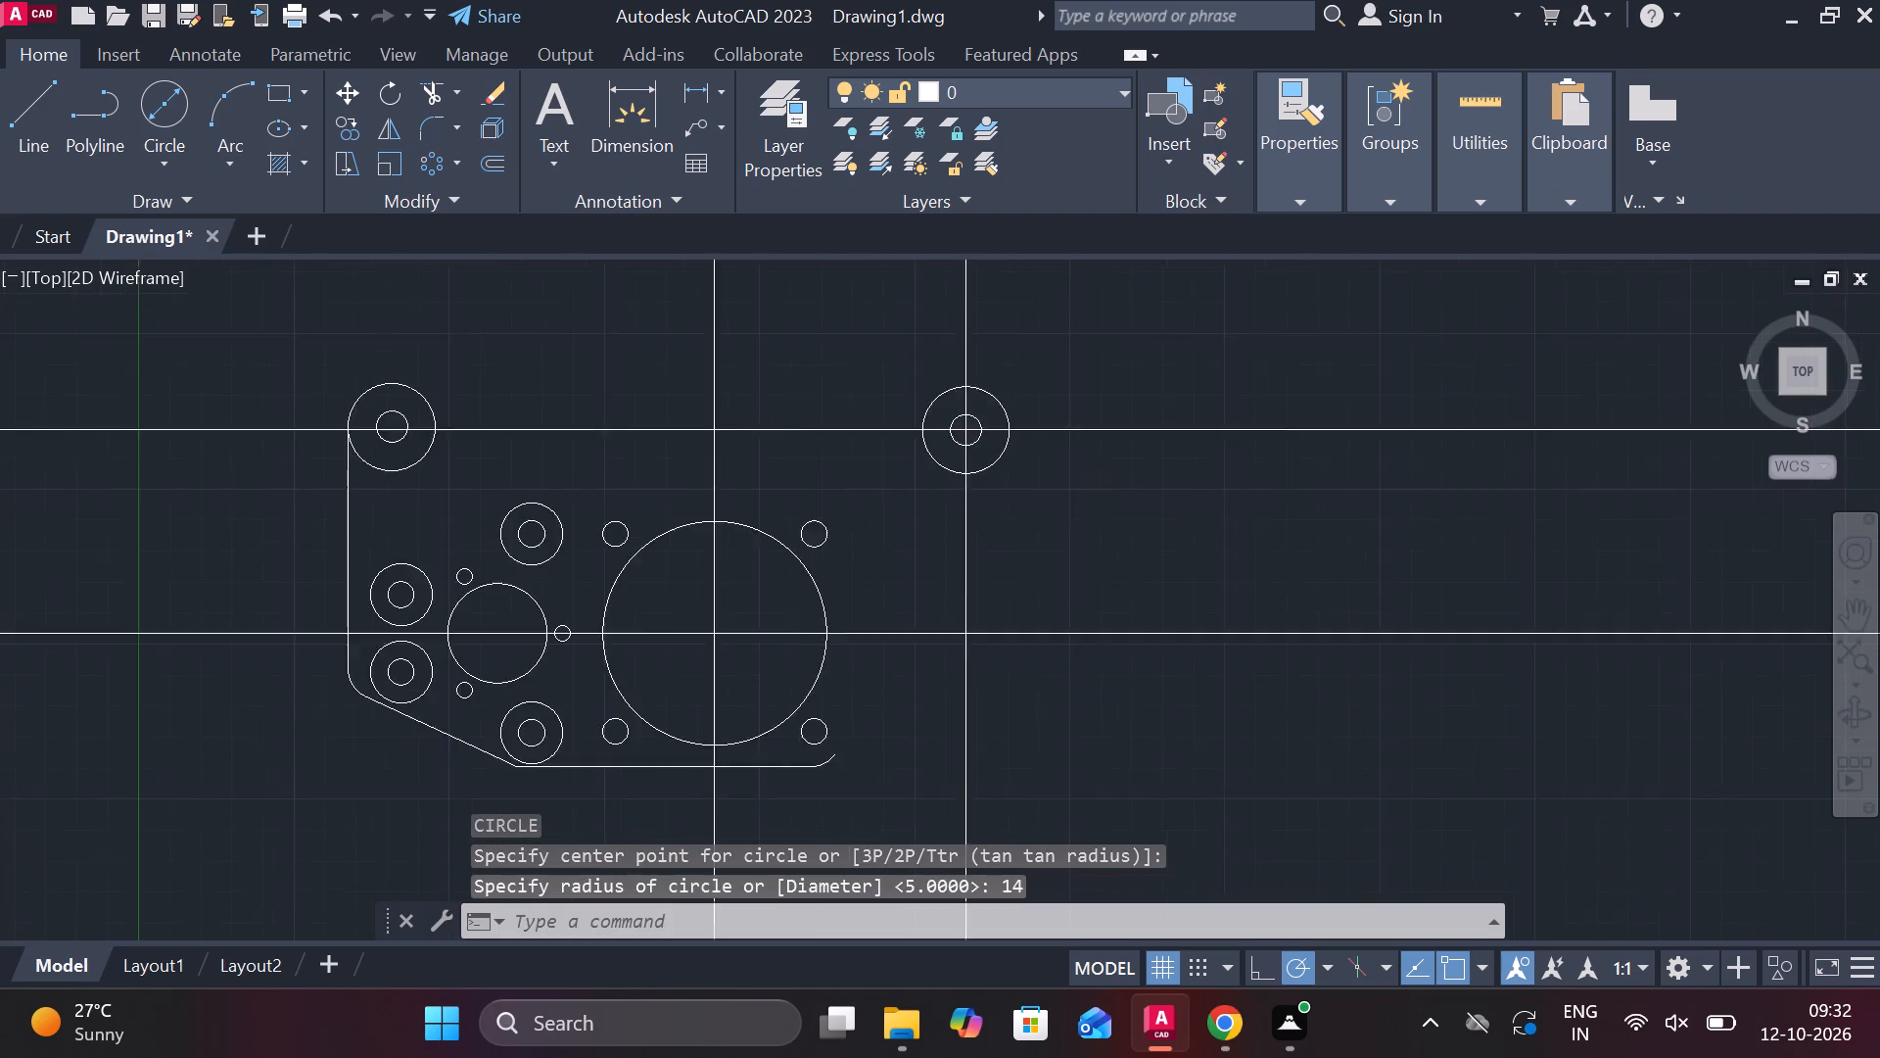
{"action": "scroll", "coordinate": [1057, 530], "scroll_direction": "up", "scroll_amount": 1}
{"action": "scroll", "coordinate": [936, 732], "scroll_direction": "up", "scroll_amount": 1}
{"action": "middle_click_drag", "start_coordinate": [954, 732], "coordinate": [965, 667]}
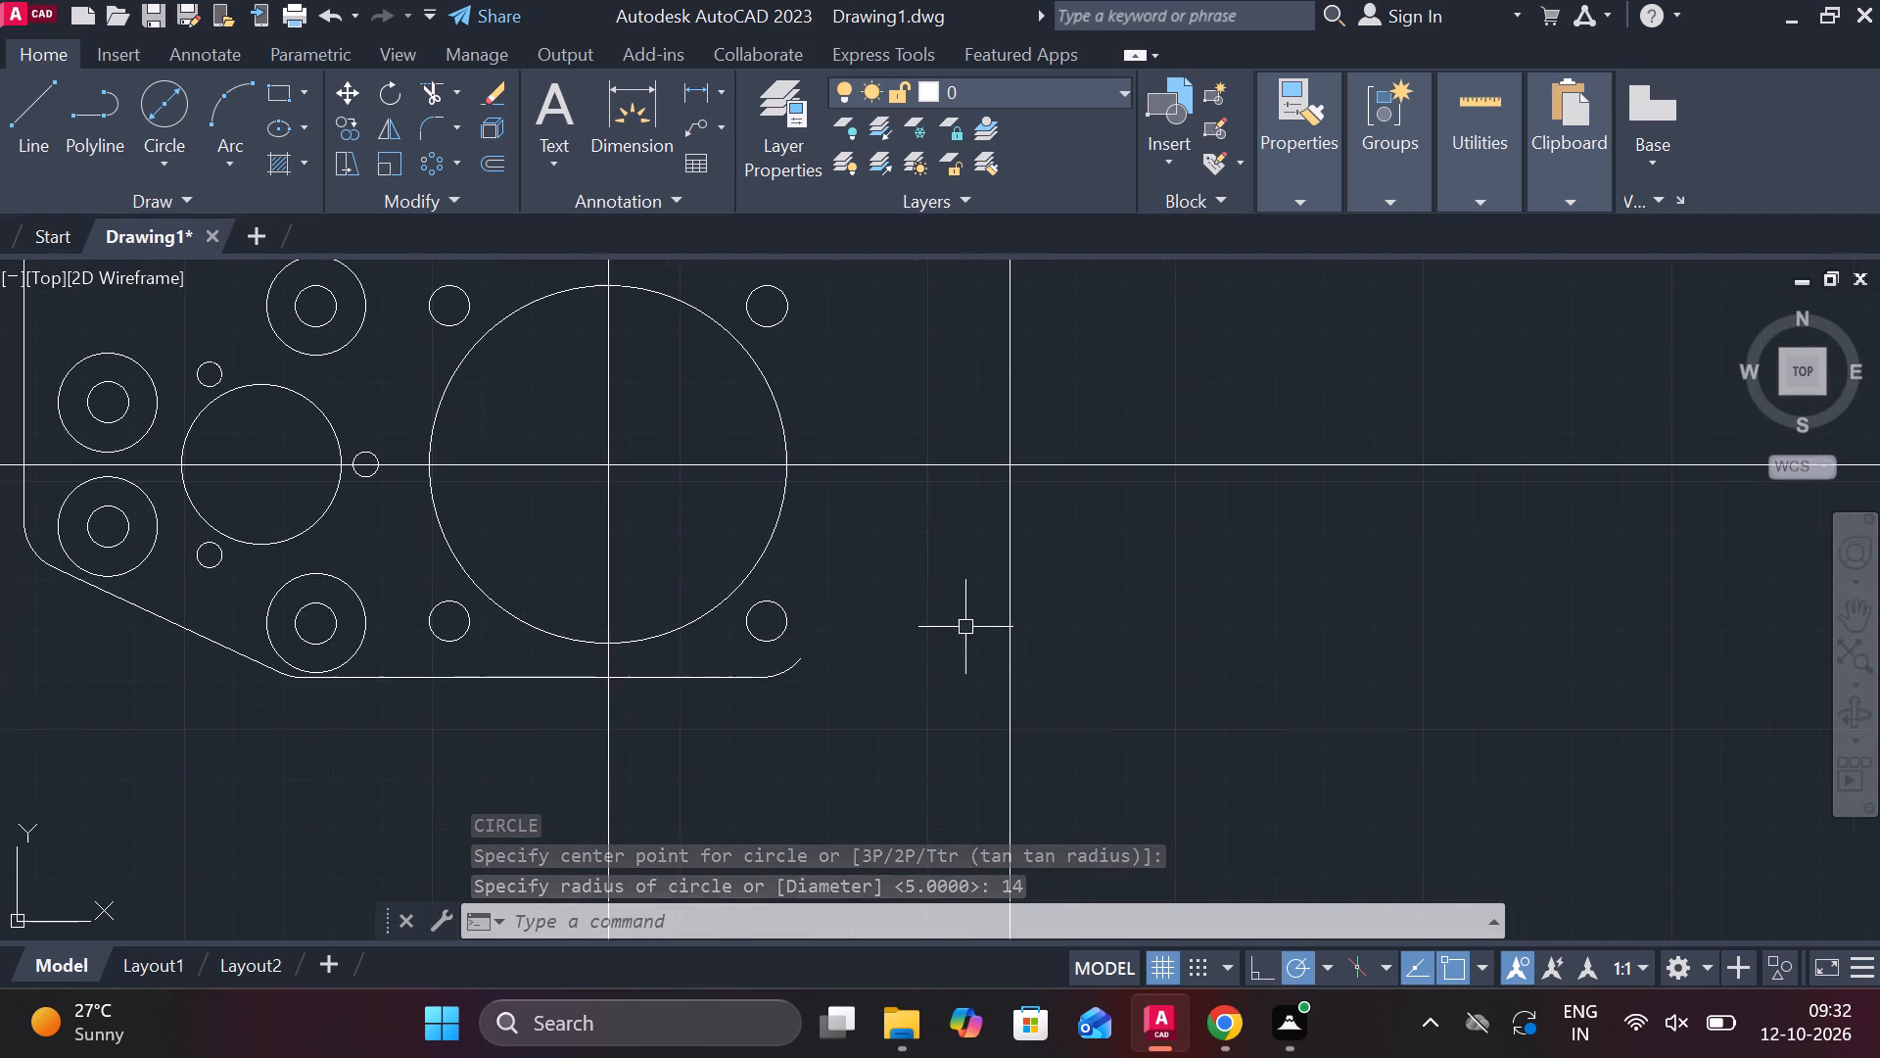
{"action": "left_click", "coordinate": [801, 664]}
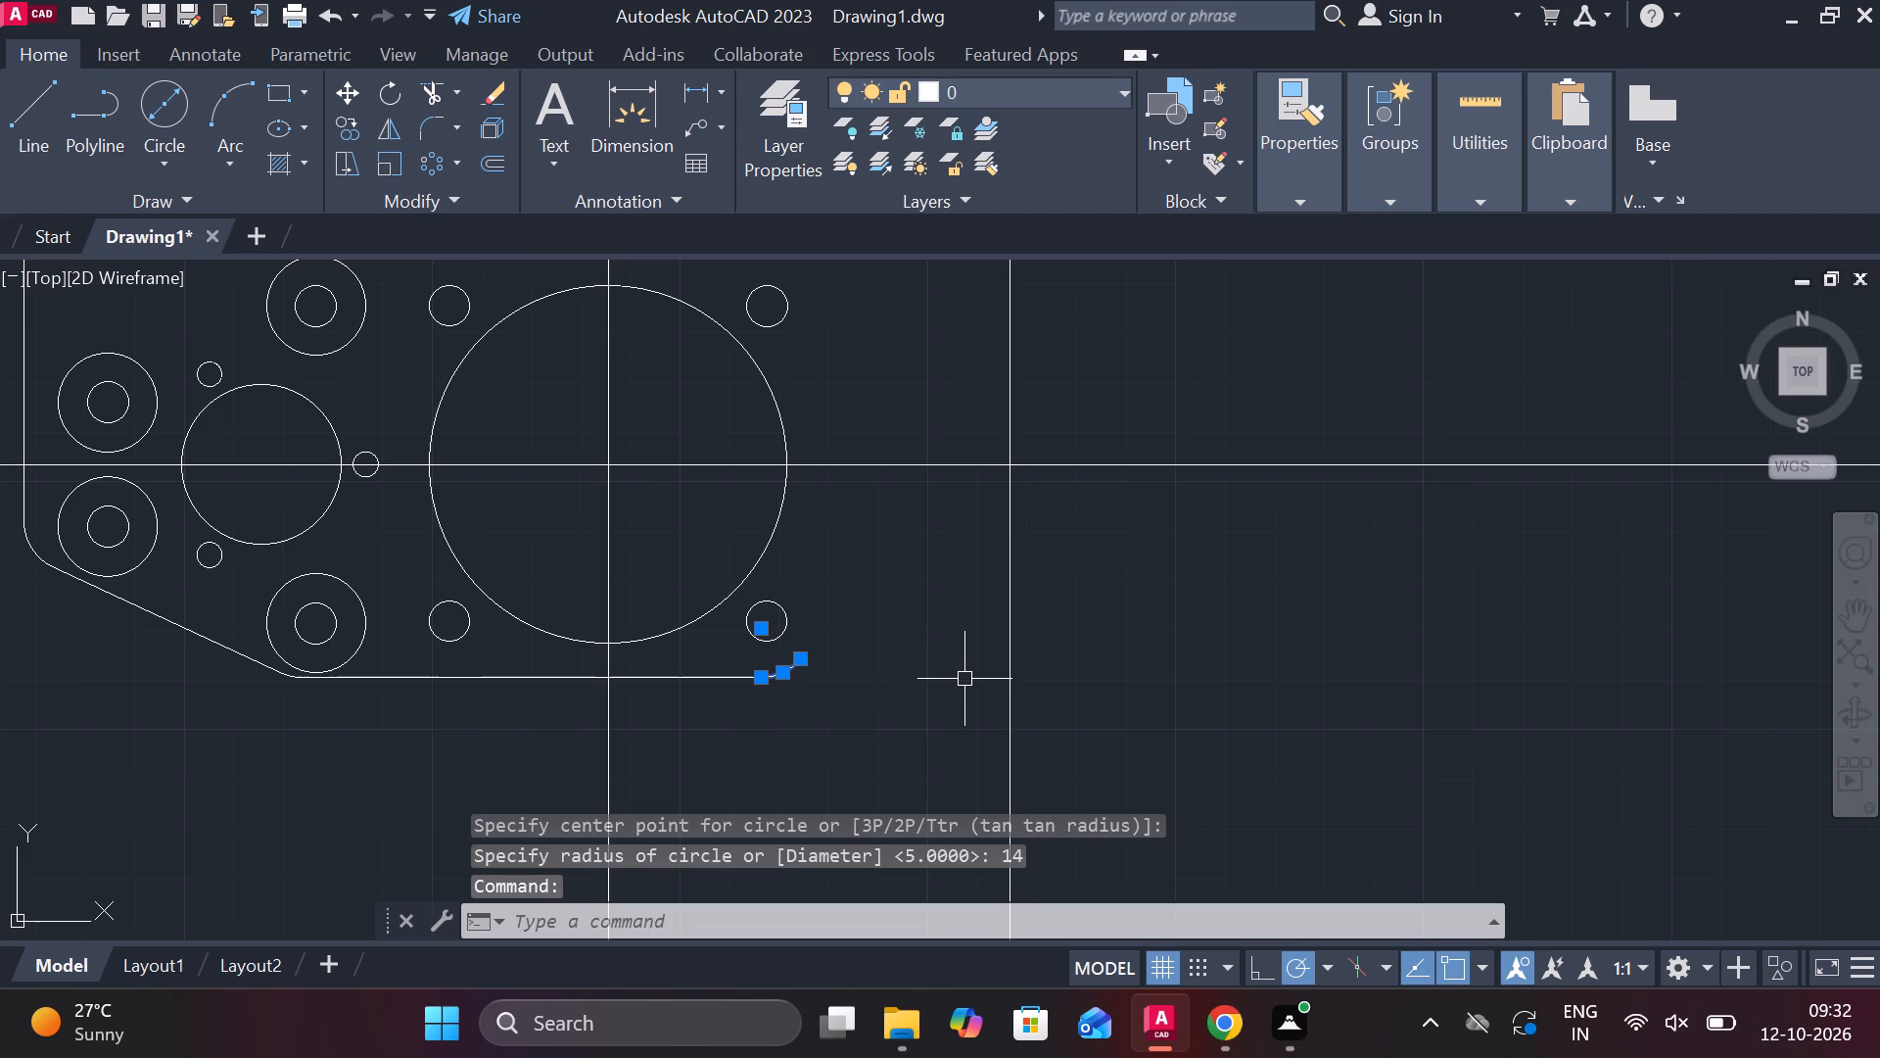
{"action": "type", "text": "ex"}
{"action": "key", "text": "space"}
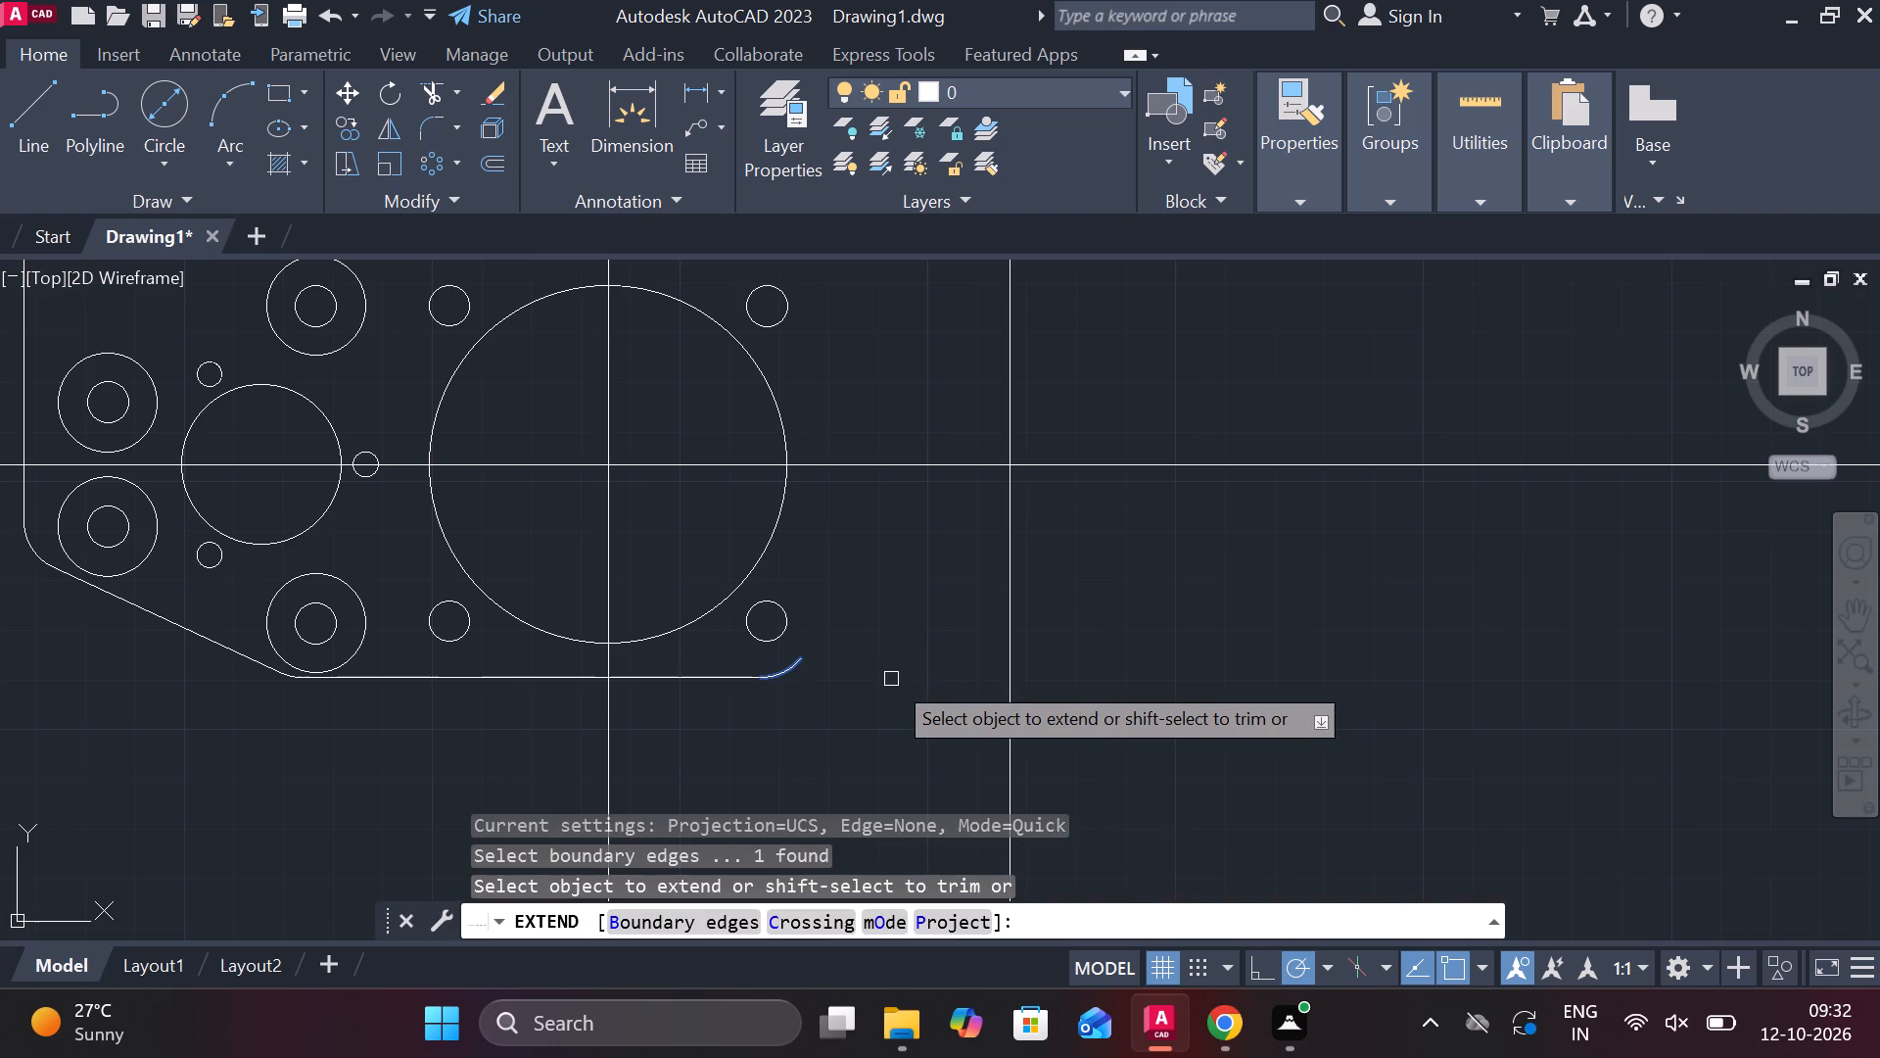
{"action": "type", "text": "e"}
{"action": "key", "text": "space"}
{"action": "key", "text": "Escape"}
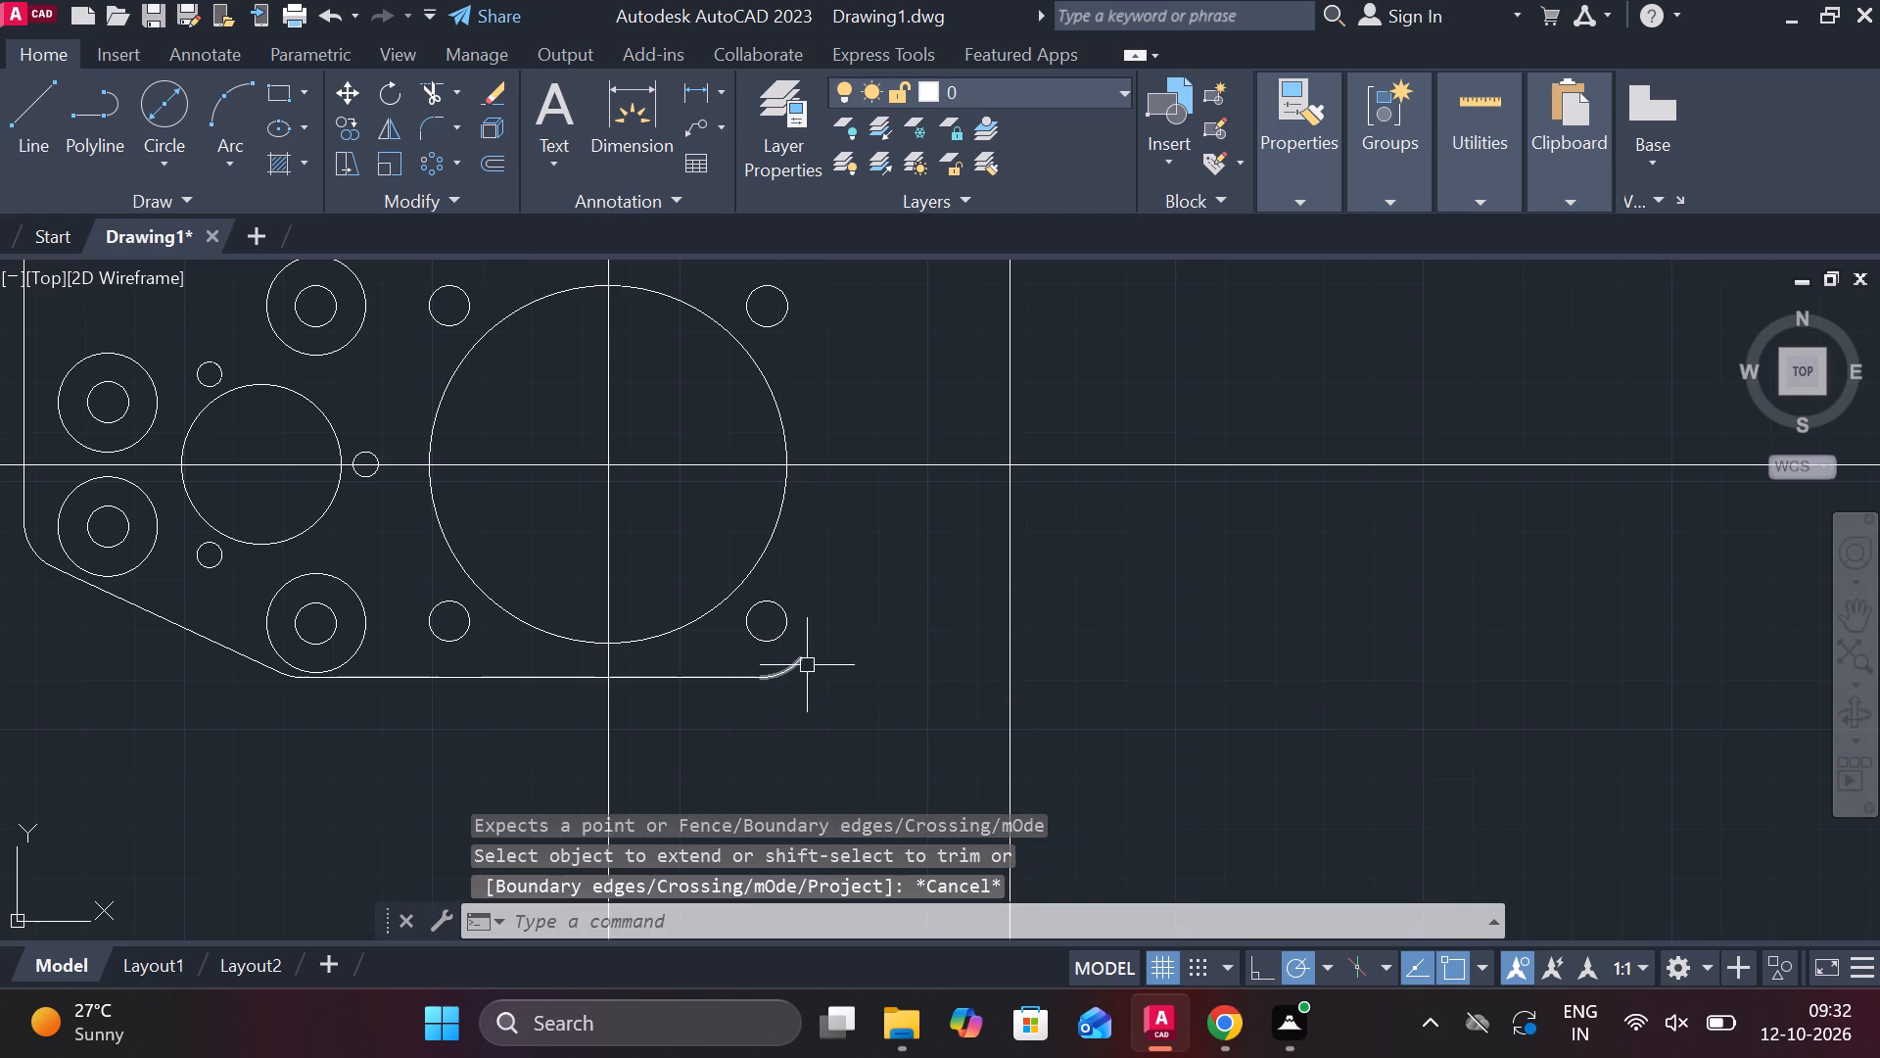
Erase the leftover fillet arc at the right end of the plate's bottom edge.
{"action": "left_click", "coordinate": [807, 665]}
{"action": "type", "text": "e"}
{"action": "key", "text": "space"}
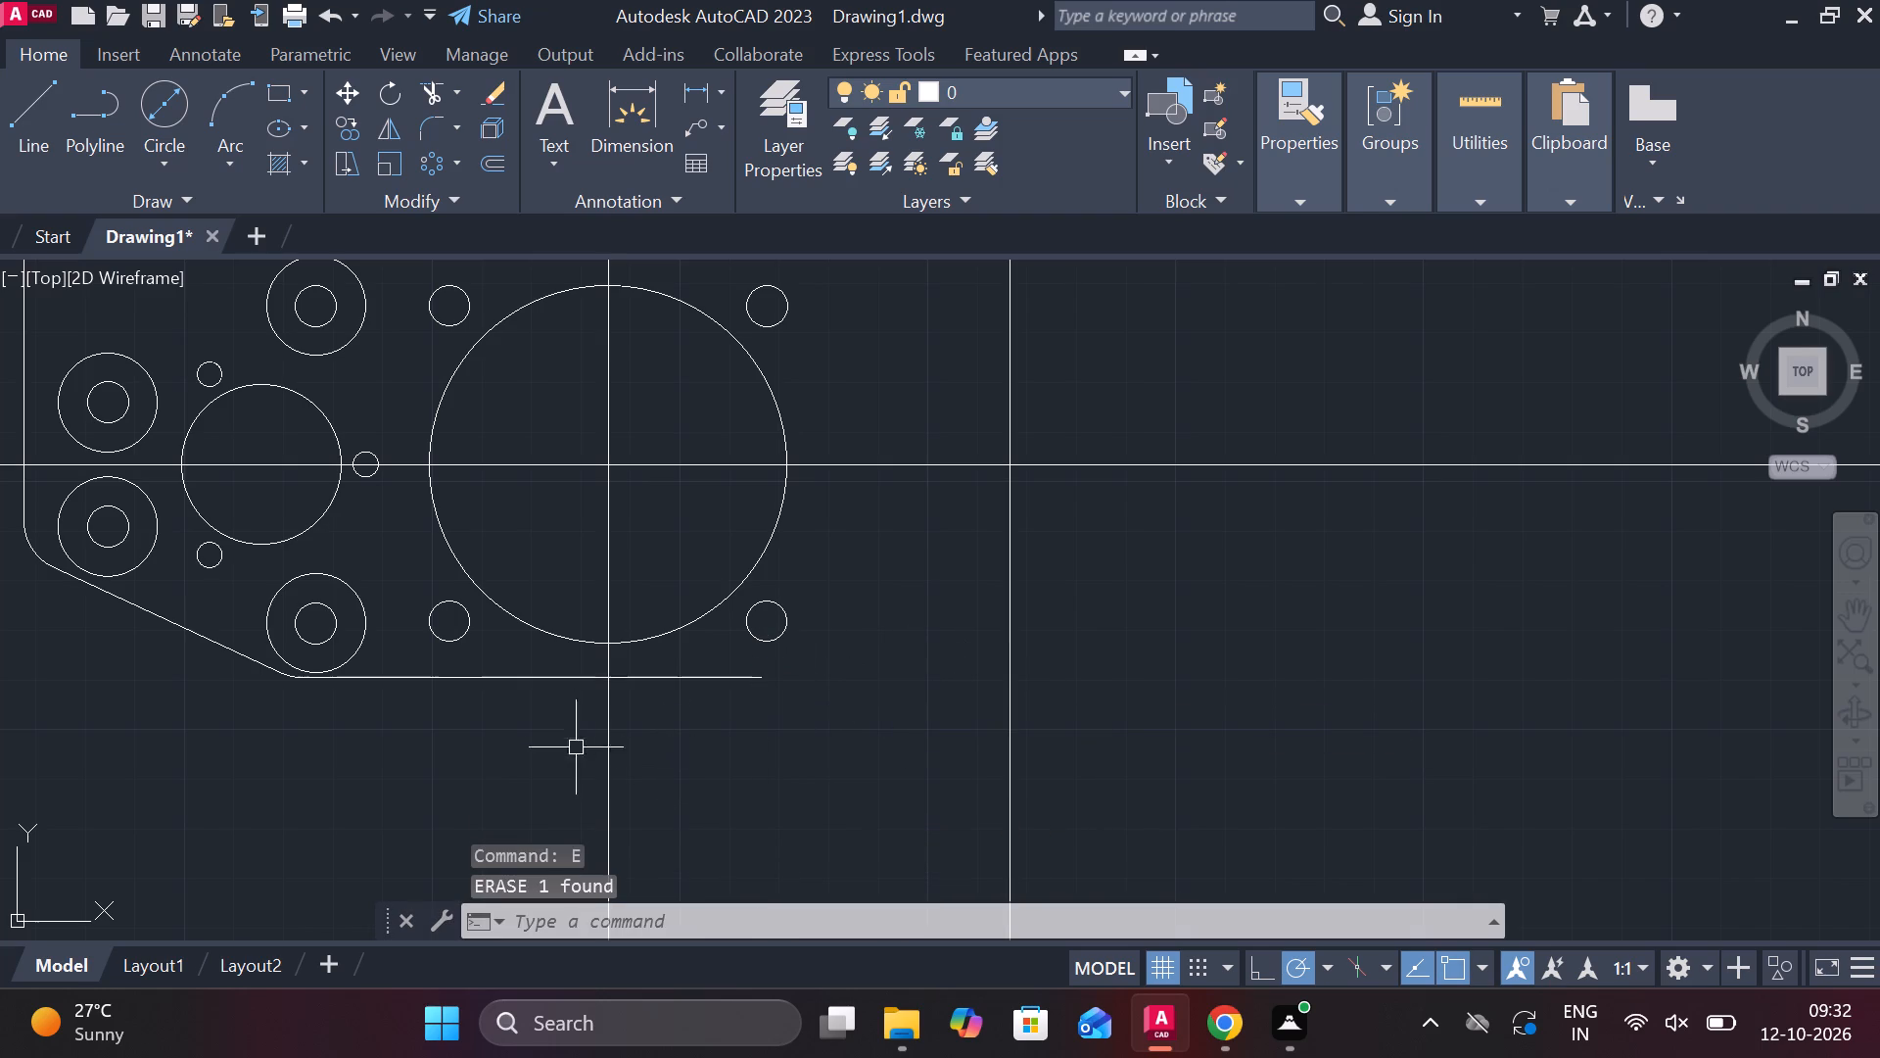
Lengthen the plate's bottom edge line to the right, well past the offset vertical construction line.
{"action": "left_click", "coordinate": [669, 682]}
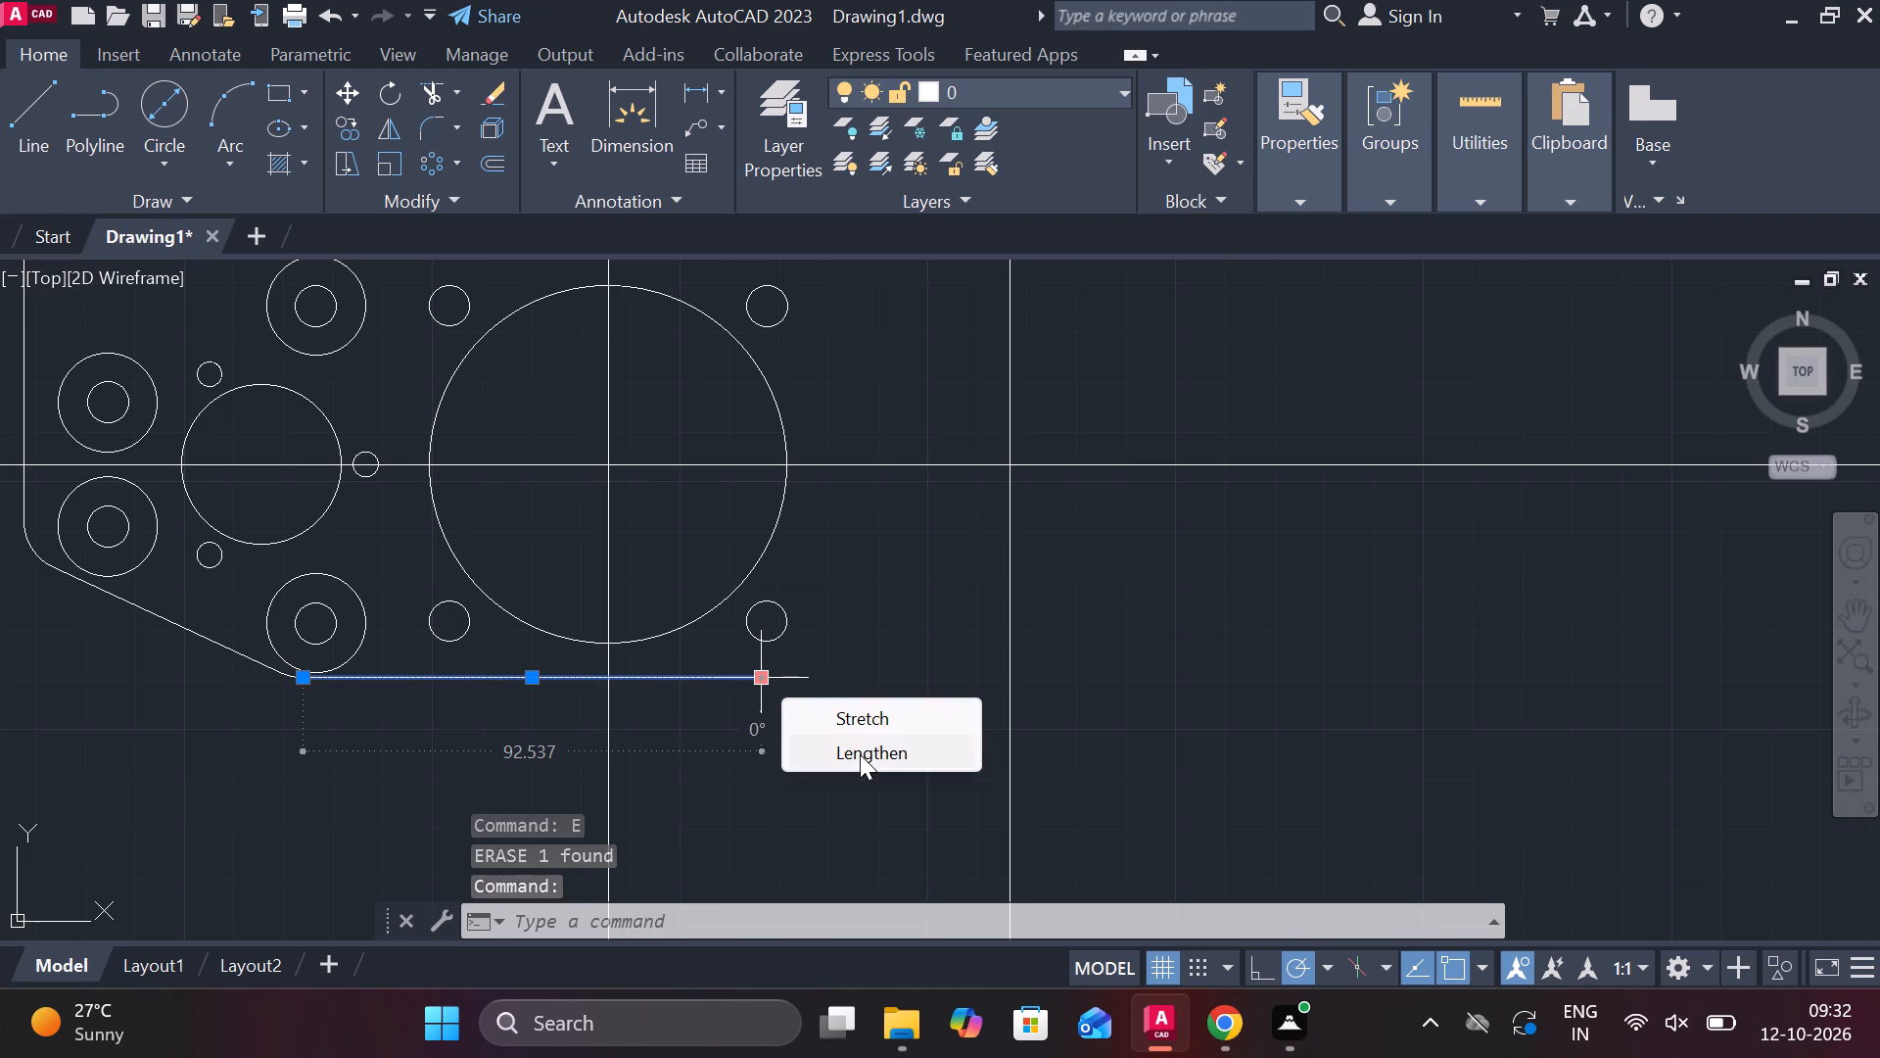
{"action": "left_click", "coordinate": [860, 754]}
{"action": "left_click", "coordinate": [1323, 699]}
{"action": "key", "text": "Escape"}
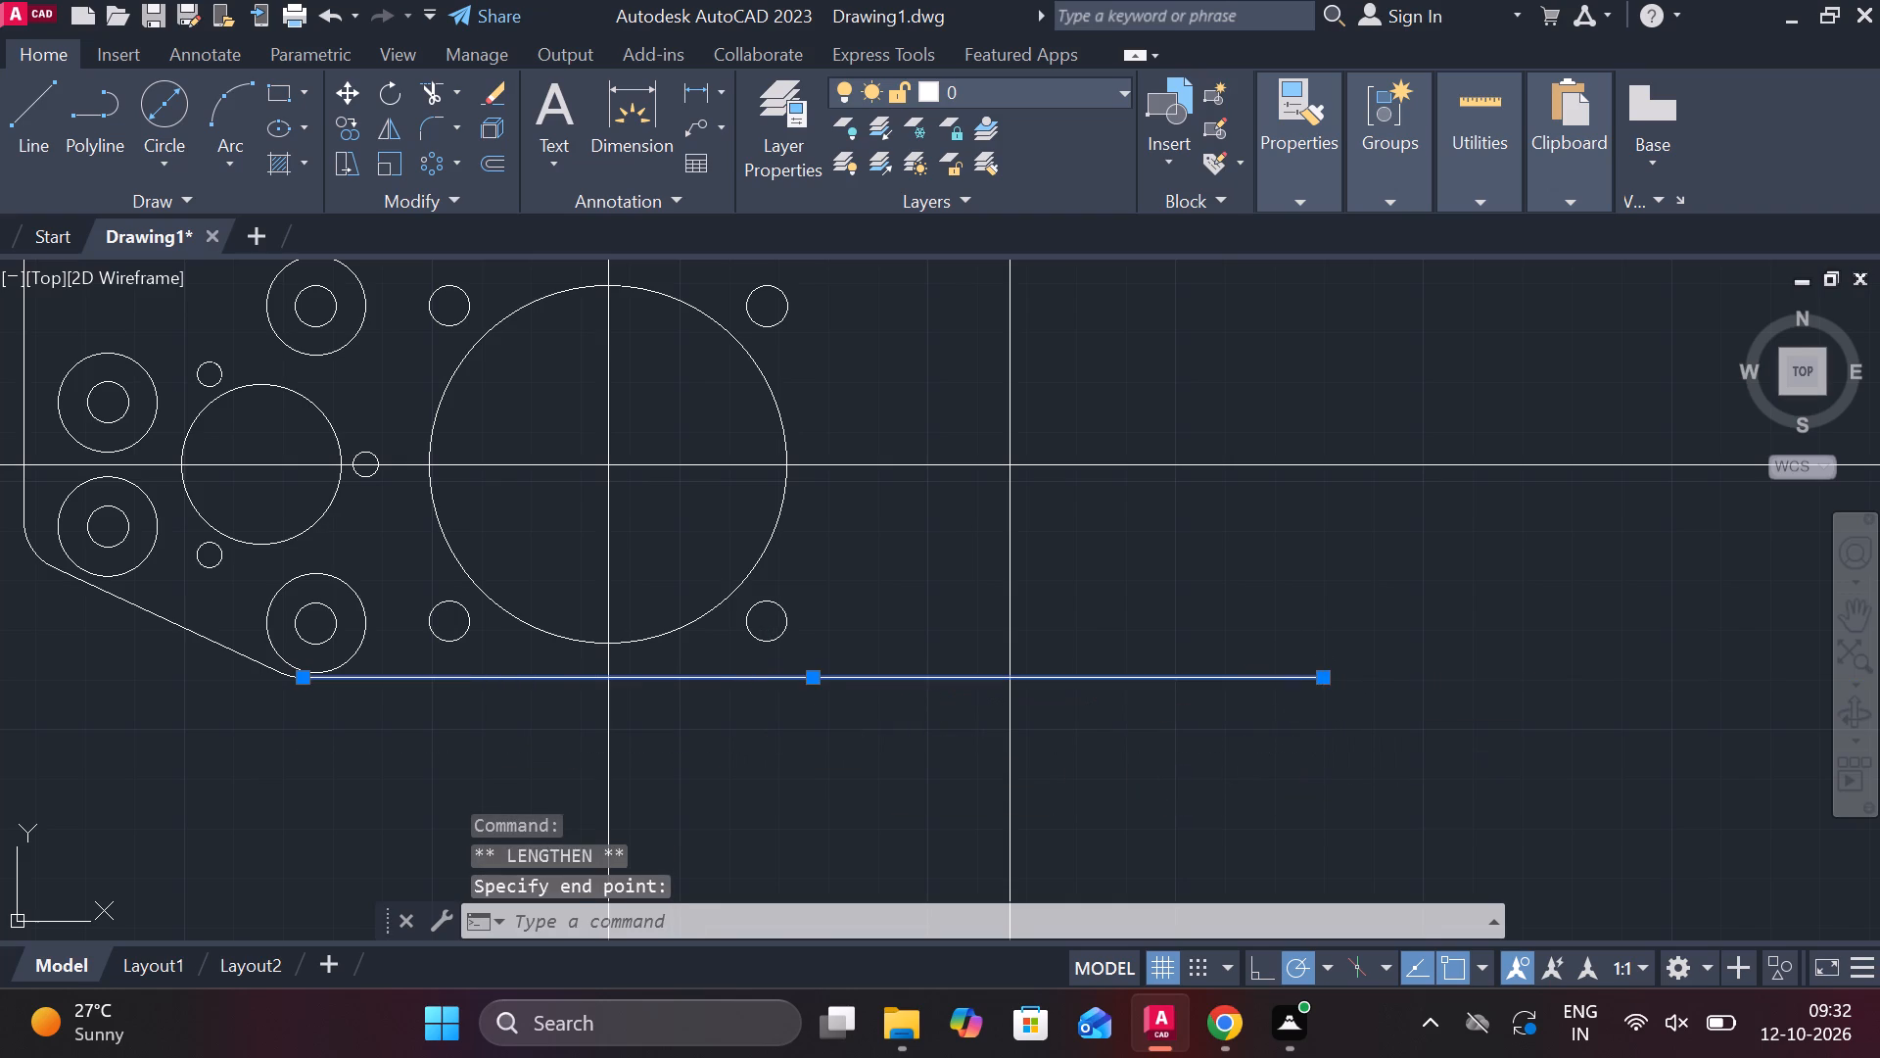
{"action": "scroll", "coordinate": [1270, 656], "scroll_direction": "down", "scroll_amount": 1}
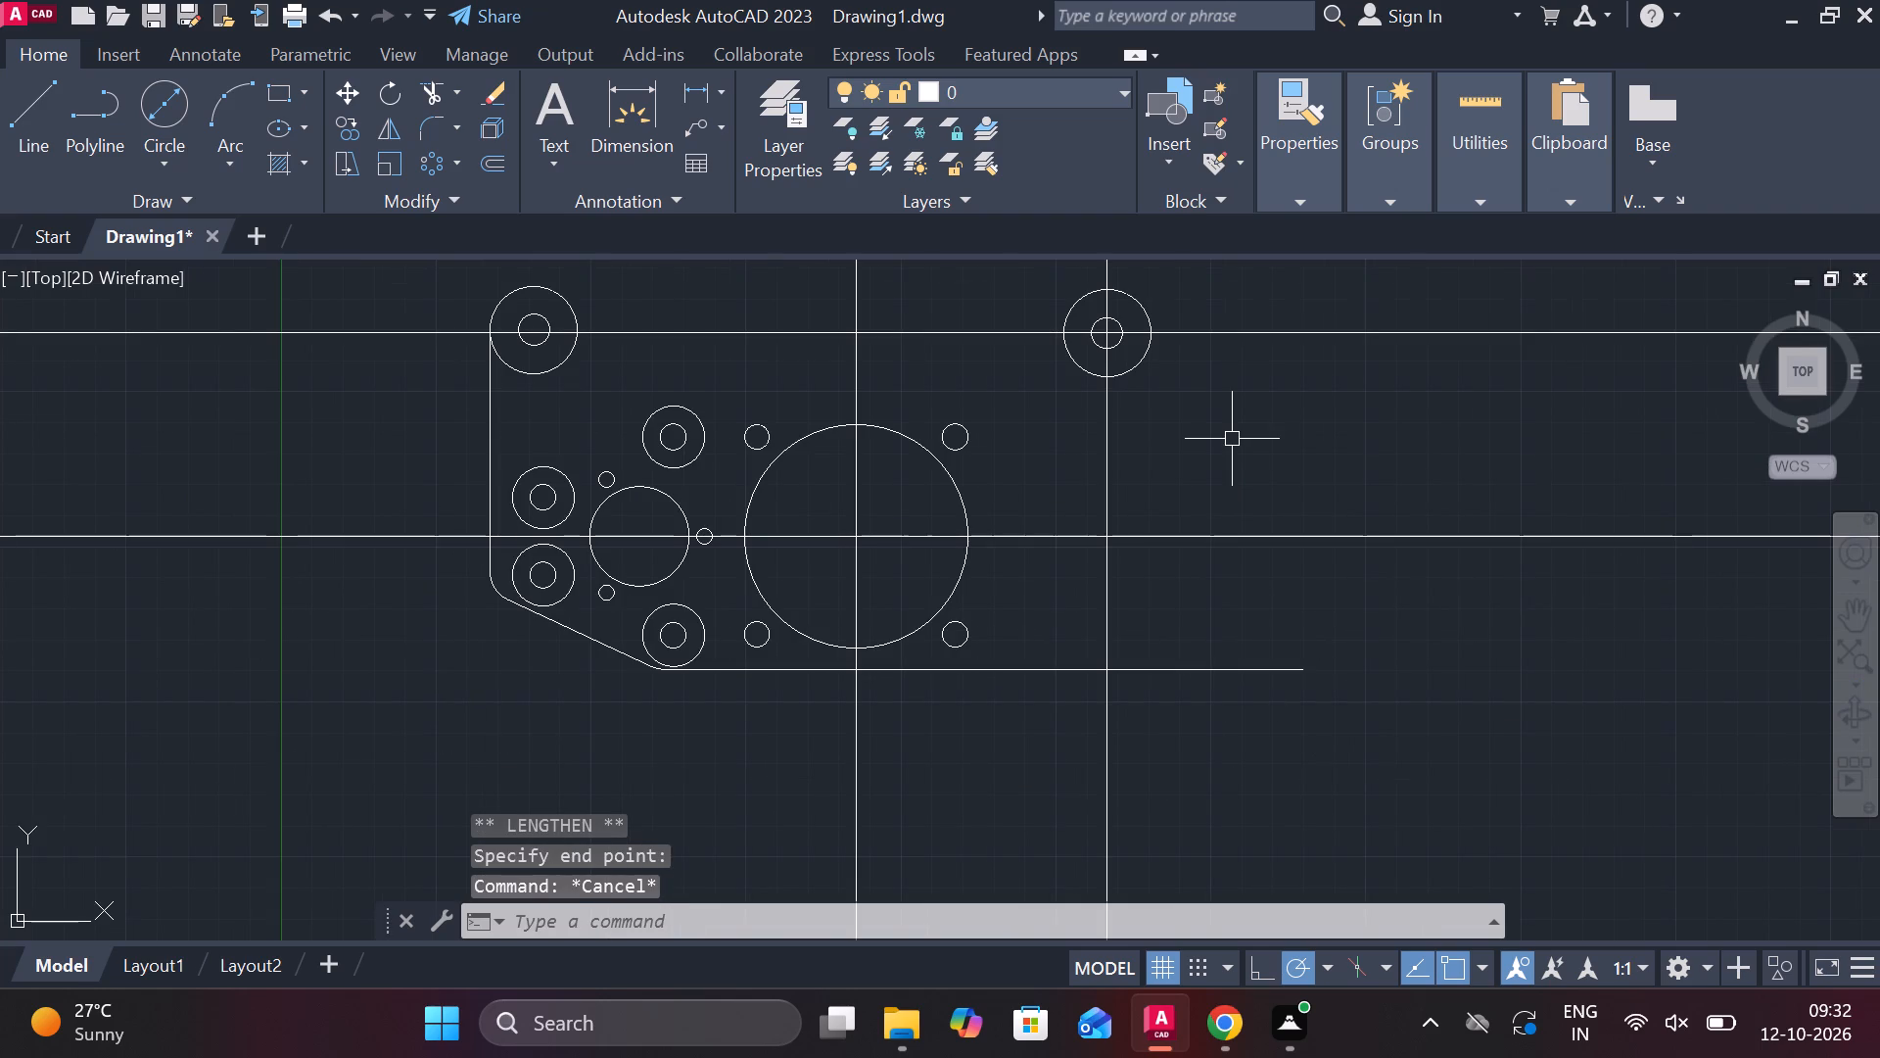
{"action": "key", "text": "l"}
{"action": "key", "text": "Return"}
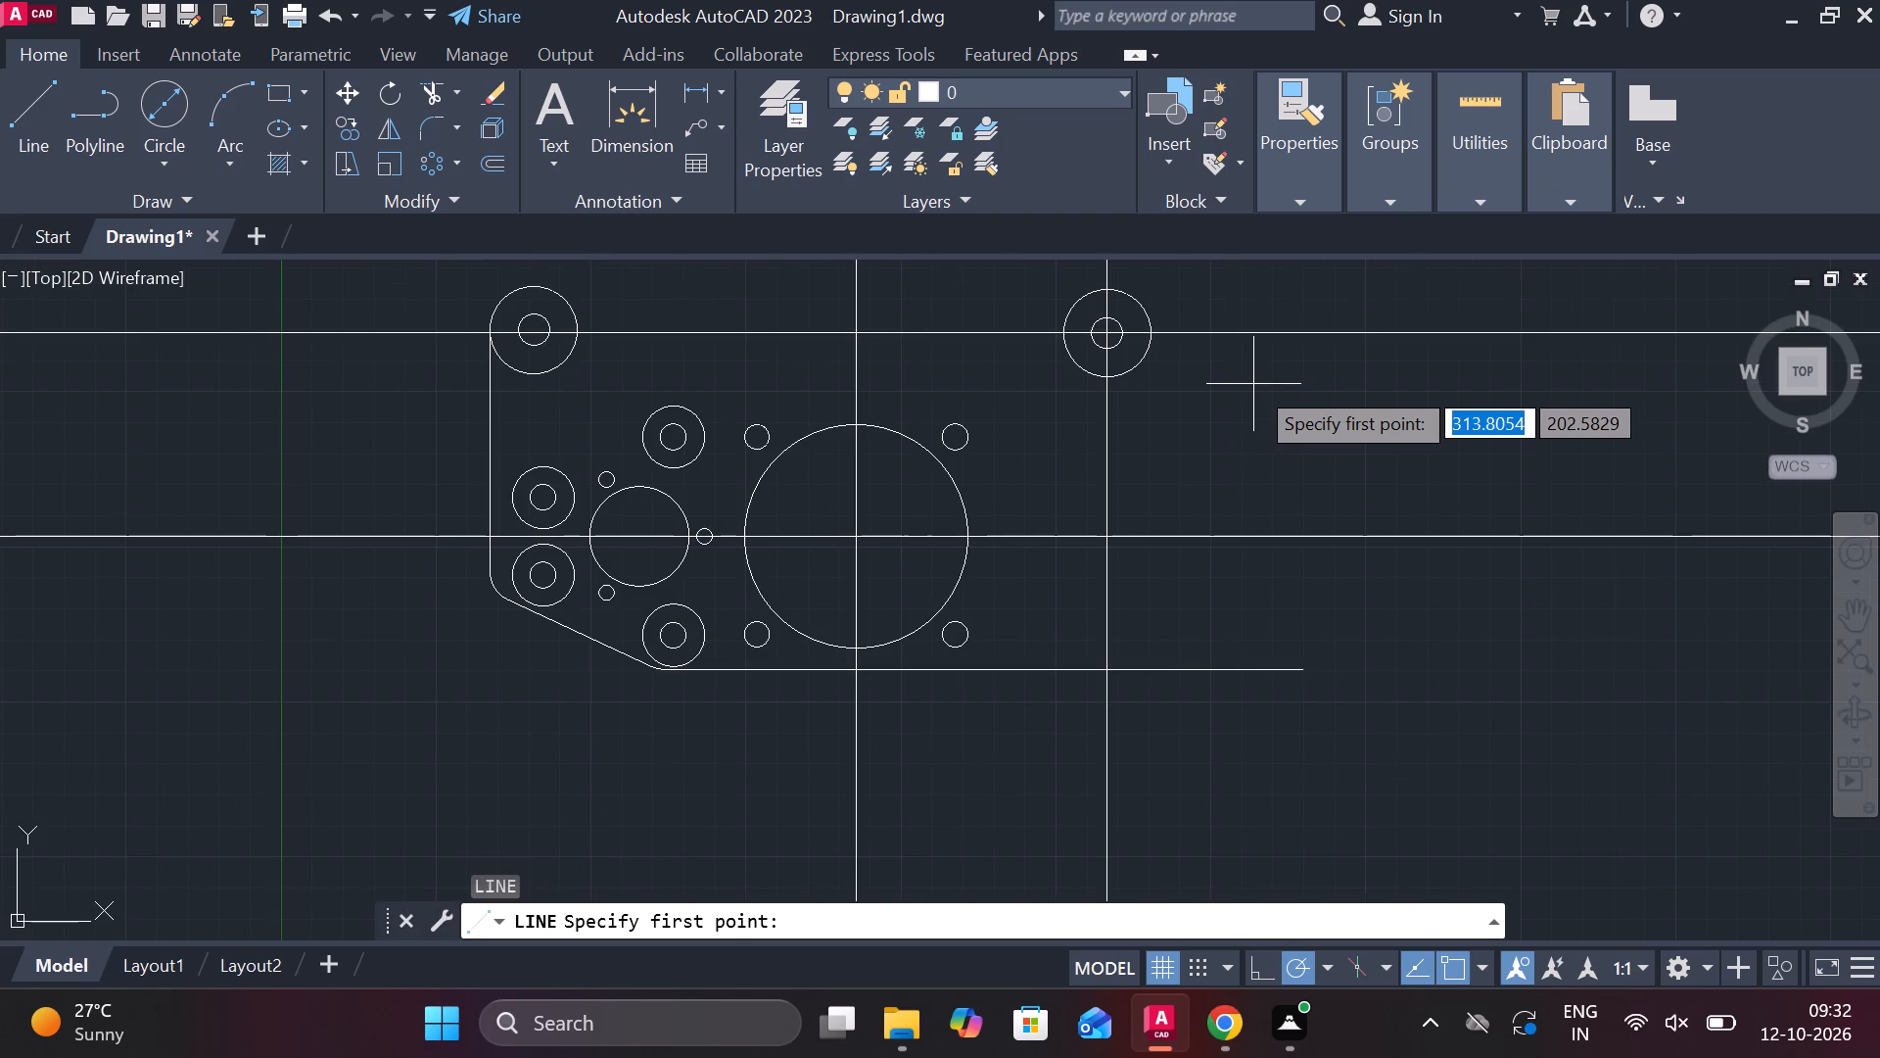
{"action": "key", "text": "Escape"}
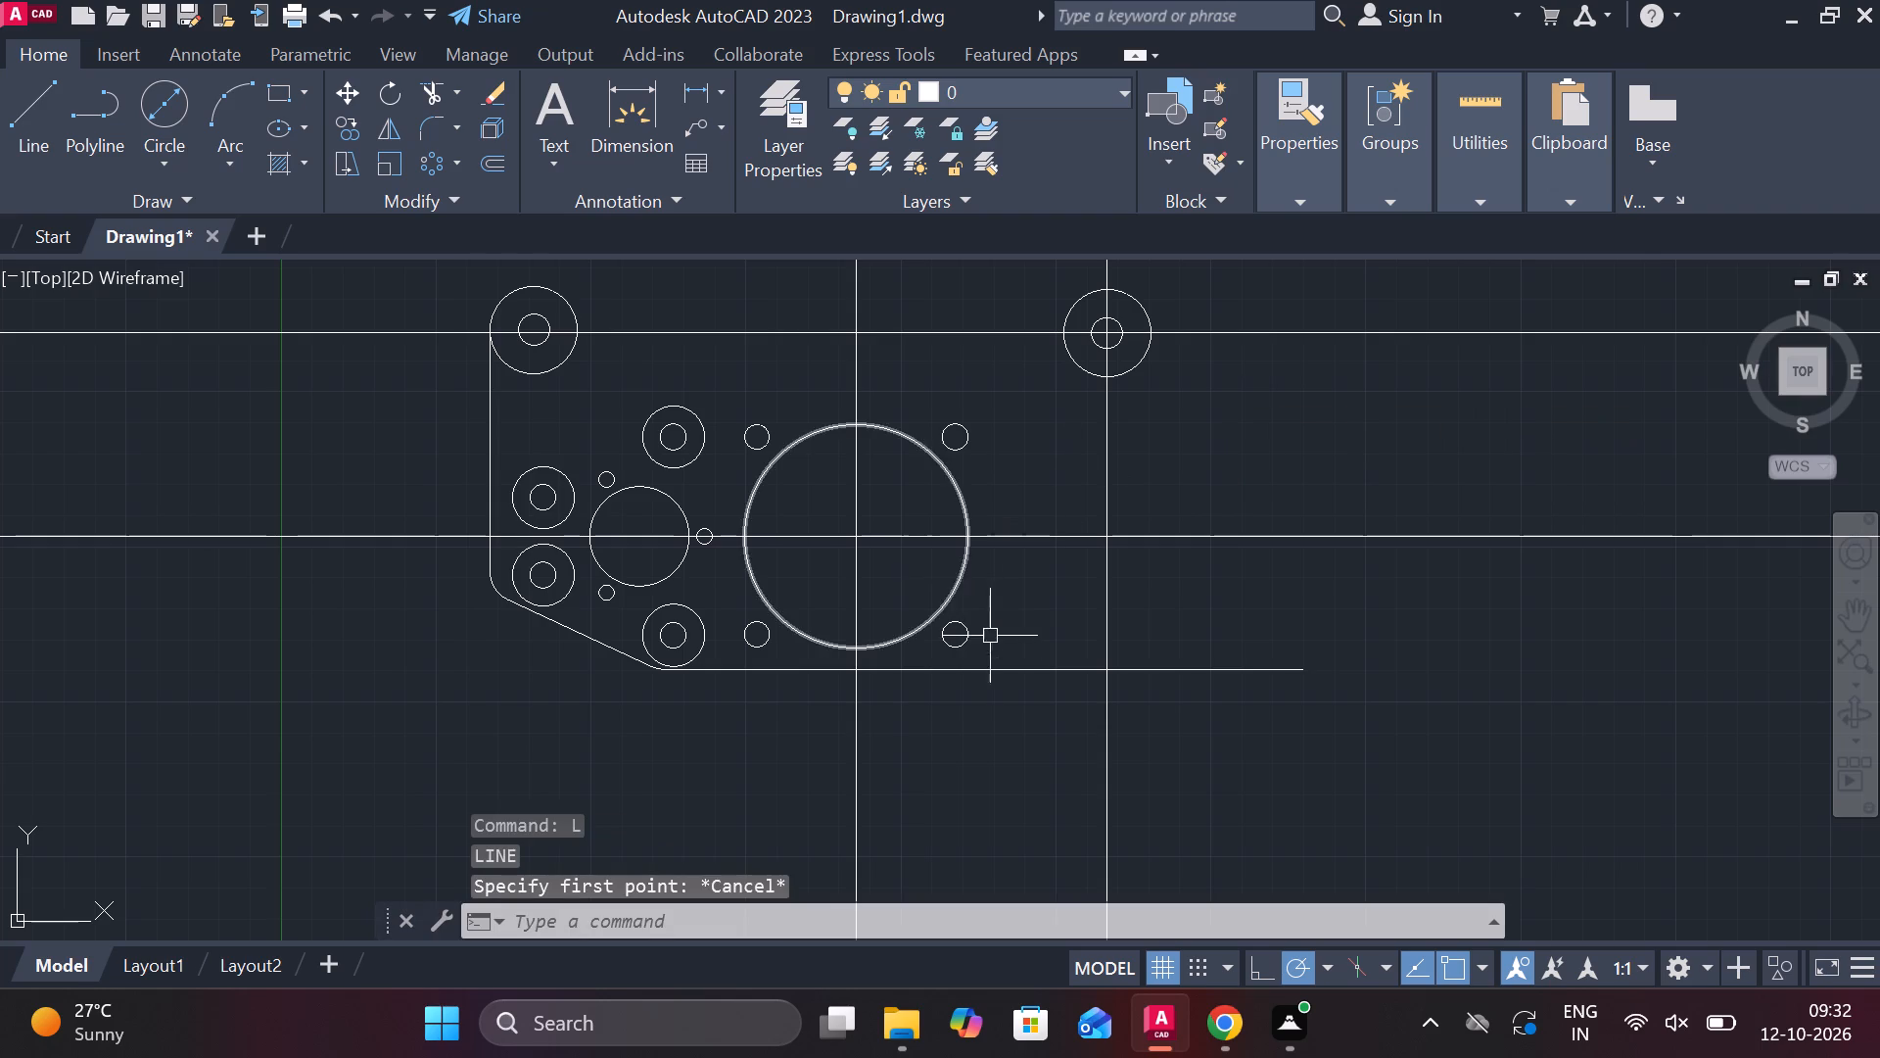
Draw a circle of radius 10 concentric with the small hole at the large circle's lower right.
{"action": "type", "text": "c"}
{"action": "key", "text": "space"}
{"action": "scroll", "coordinate": [967, 676], "scroll_direction": "up", "scroll_amount": 1}
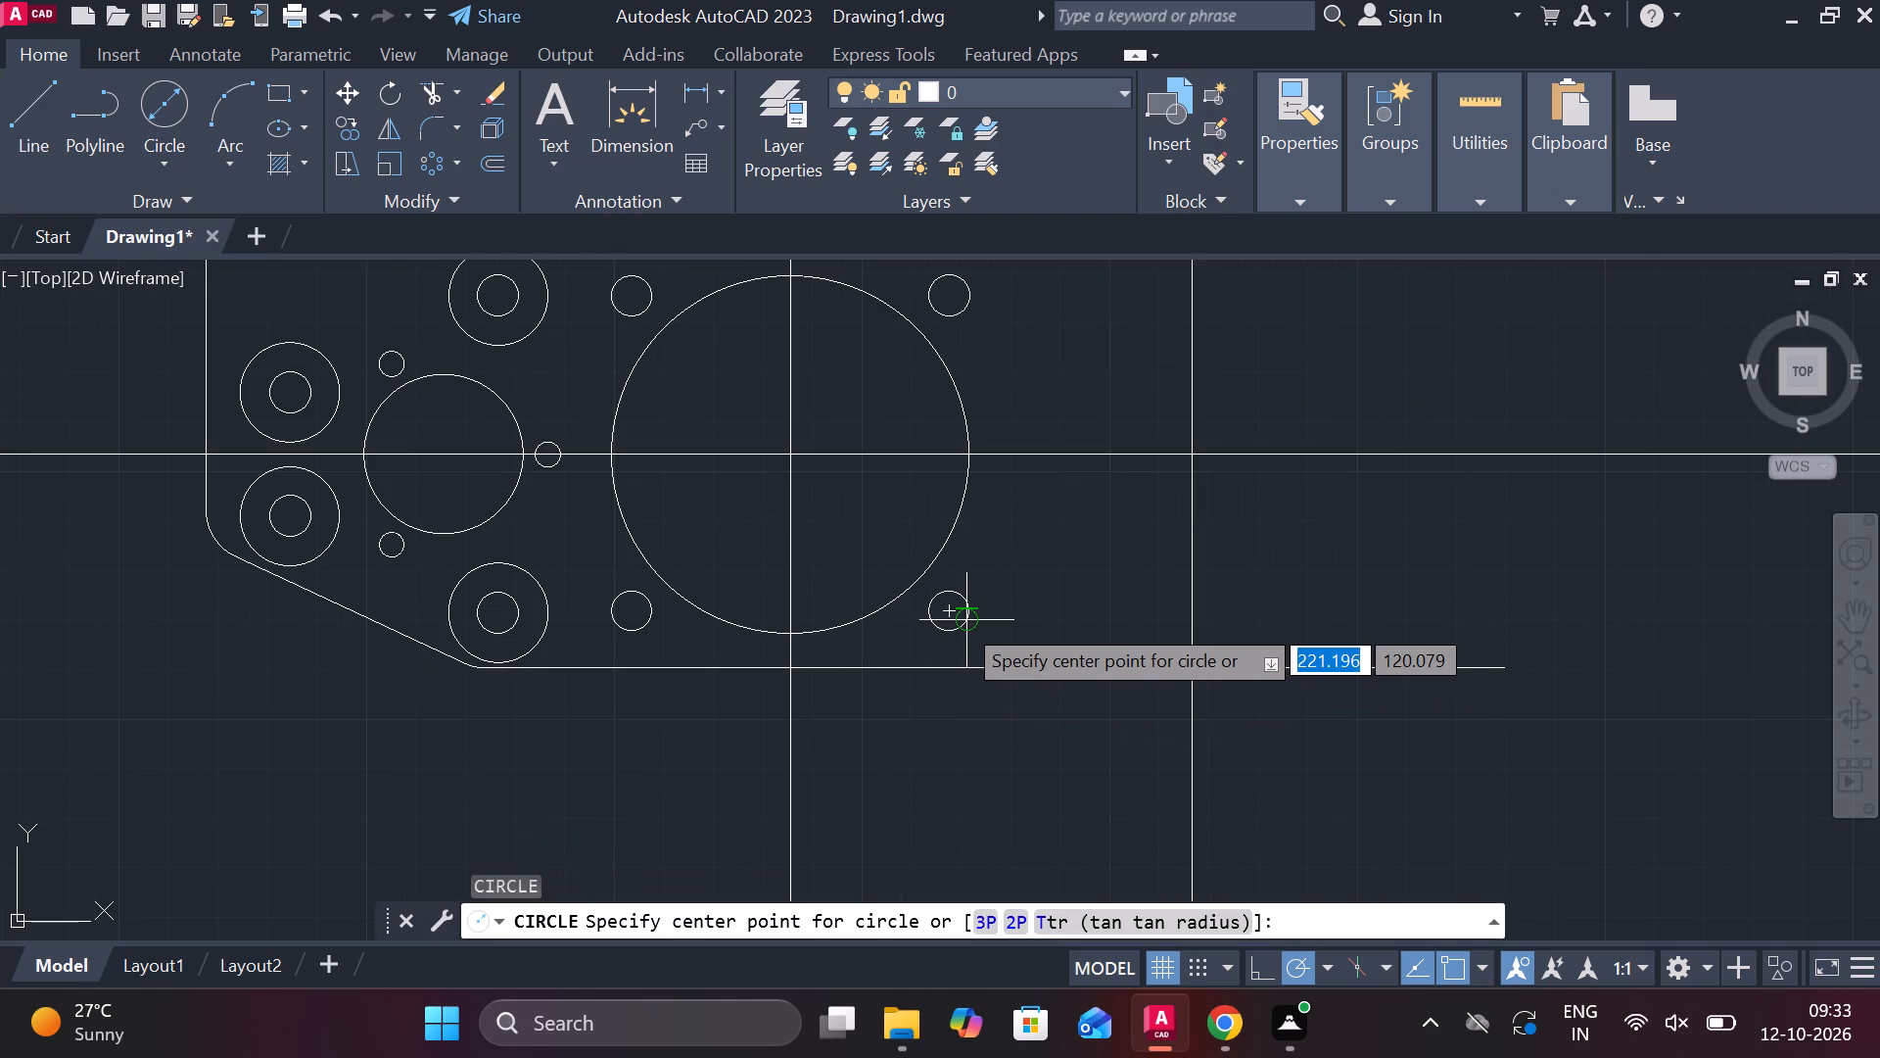
{"action": "left_click", "coordinate": [950, 616]}
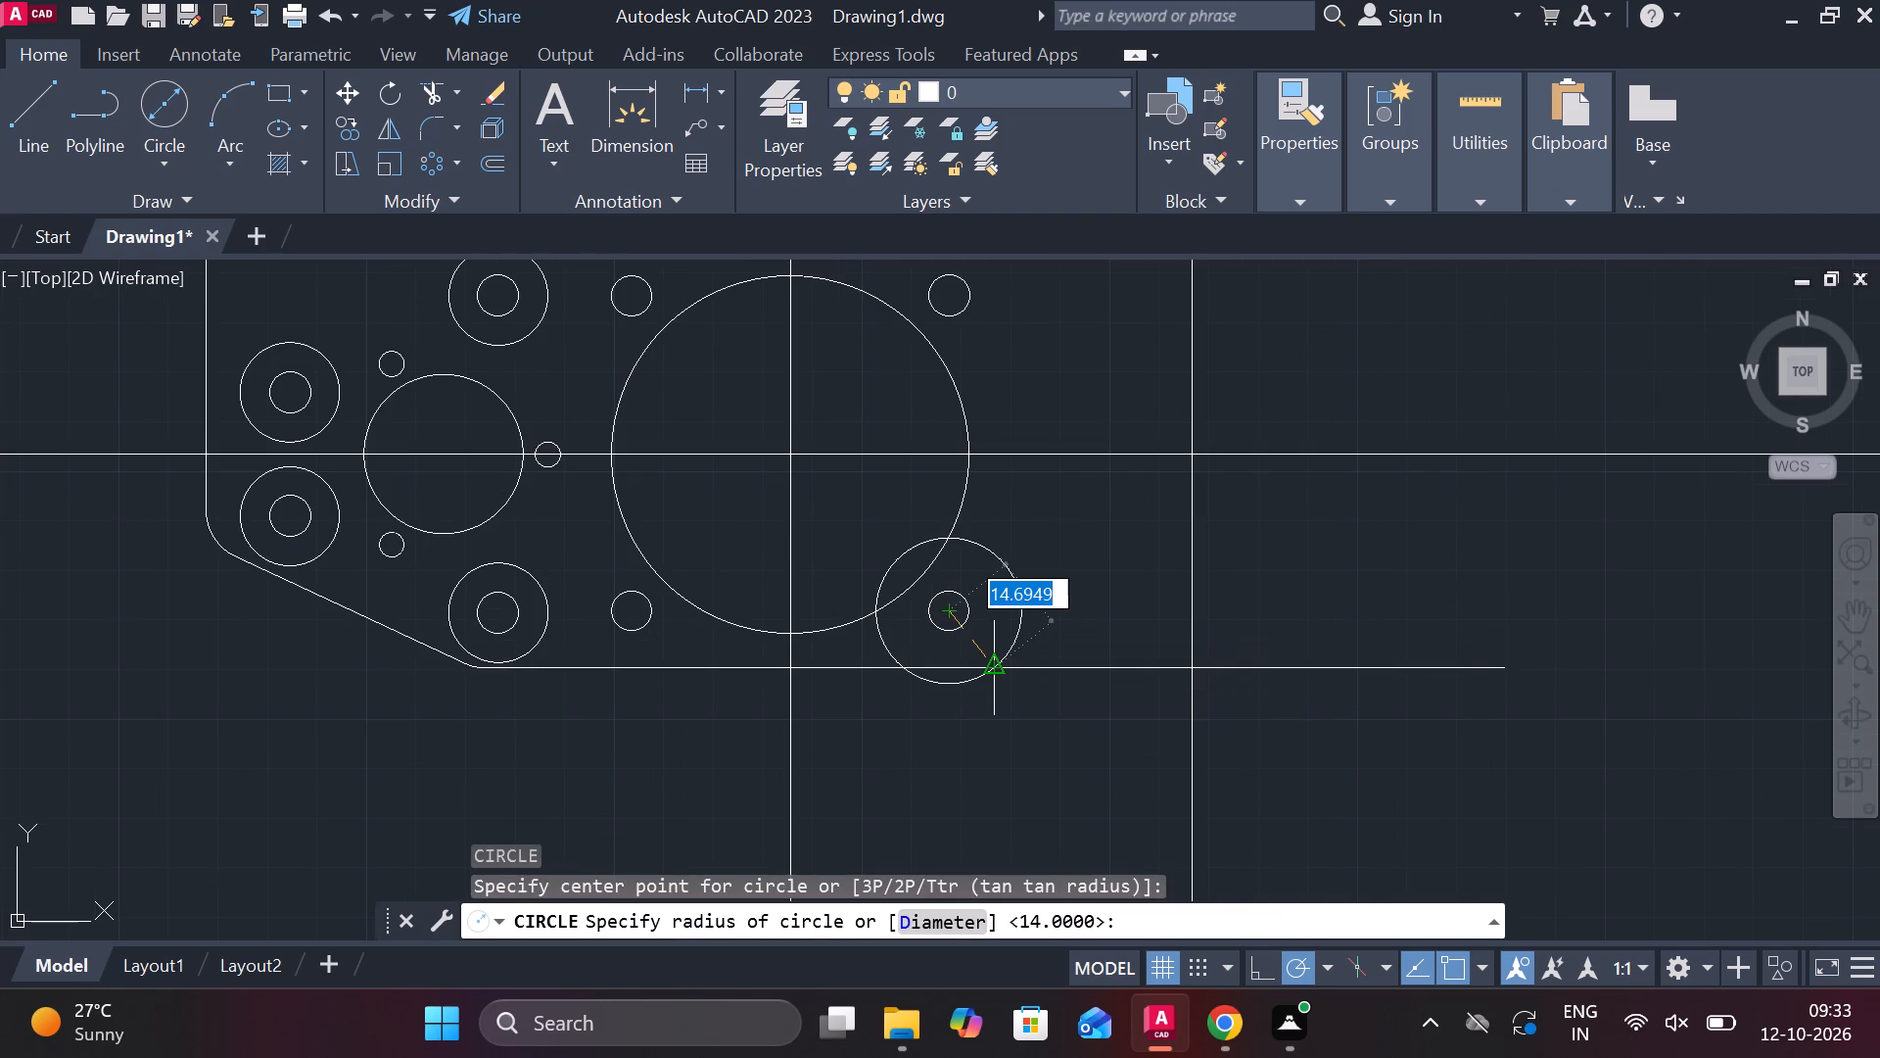
{"action": "type", "text": "10"}
{"action": "key", "text": "Return"}
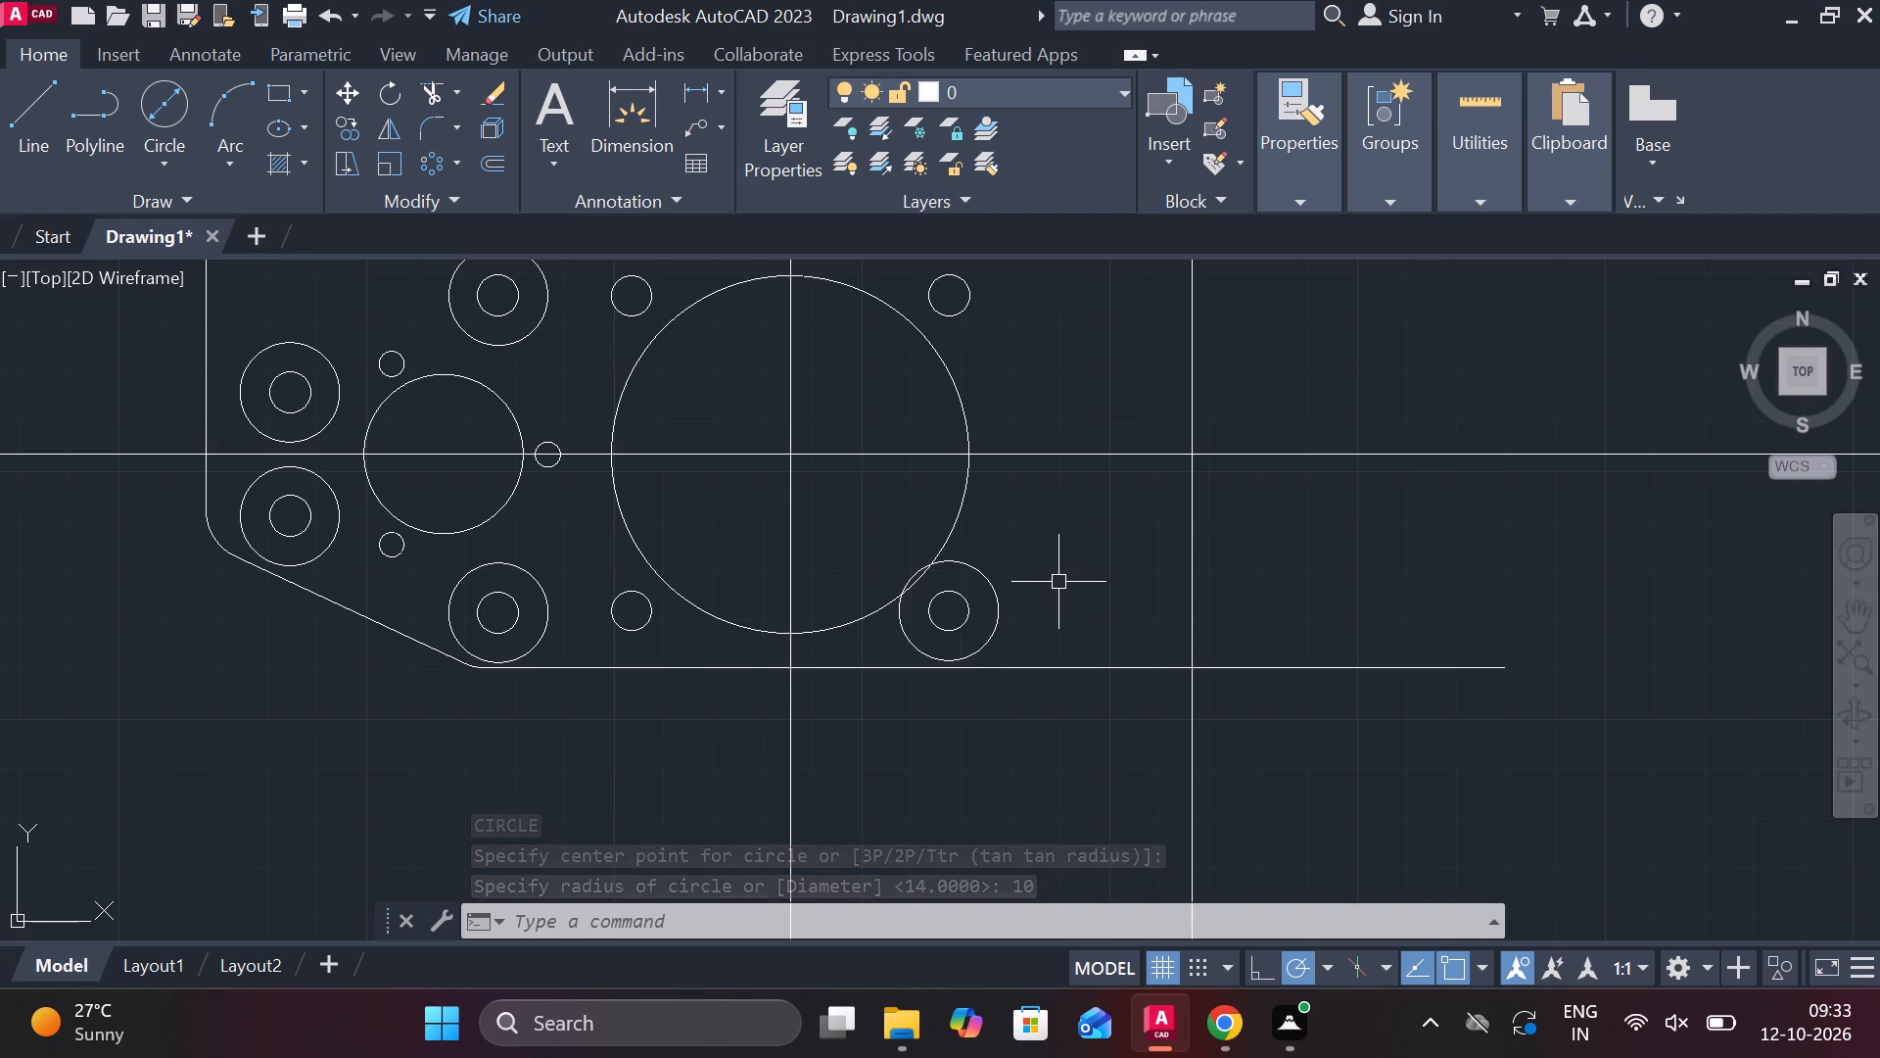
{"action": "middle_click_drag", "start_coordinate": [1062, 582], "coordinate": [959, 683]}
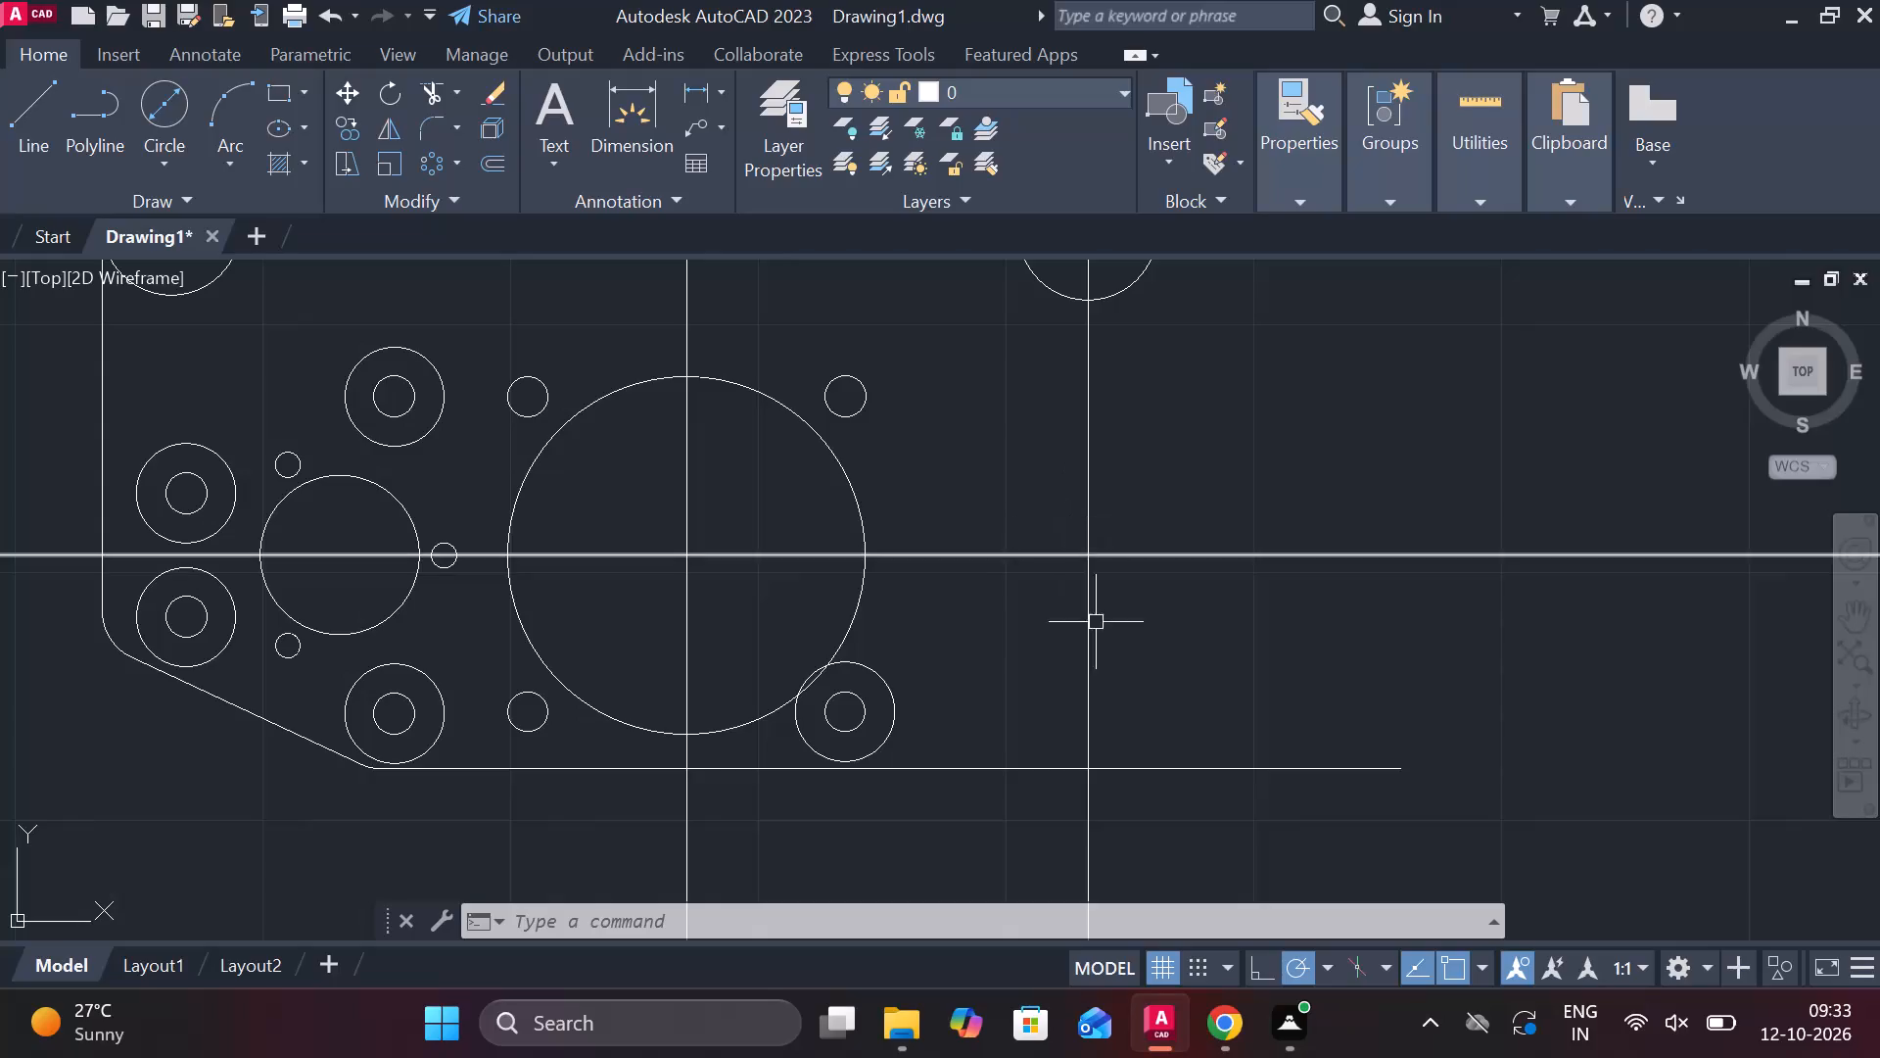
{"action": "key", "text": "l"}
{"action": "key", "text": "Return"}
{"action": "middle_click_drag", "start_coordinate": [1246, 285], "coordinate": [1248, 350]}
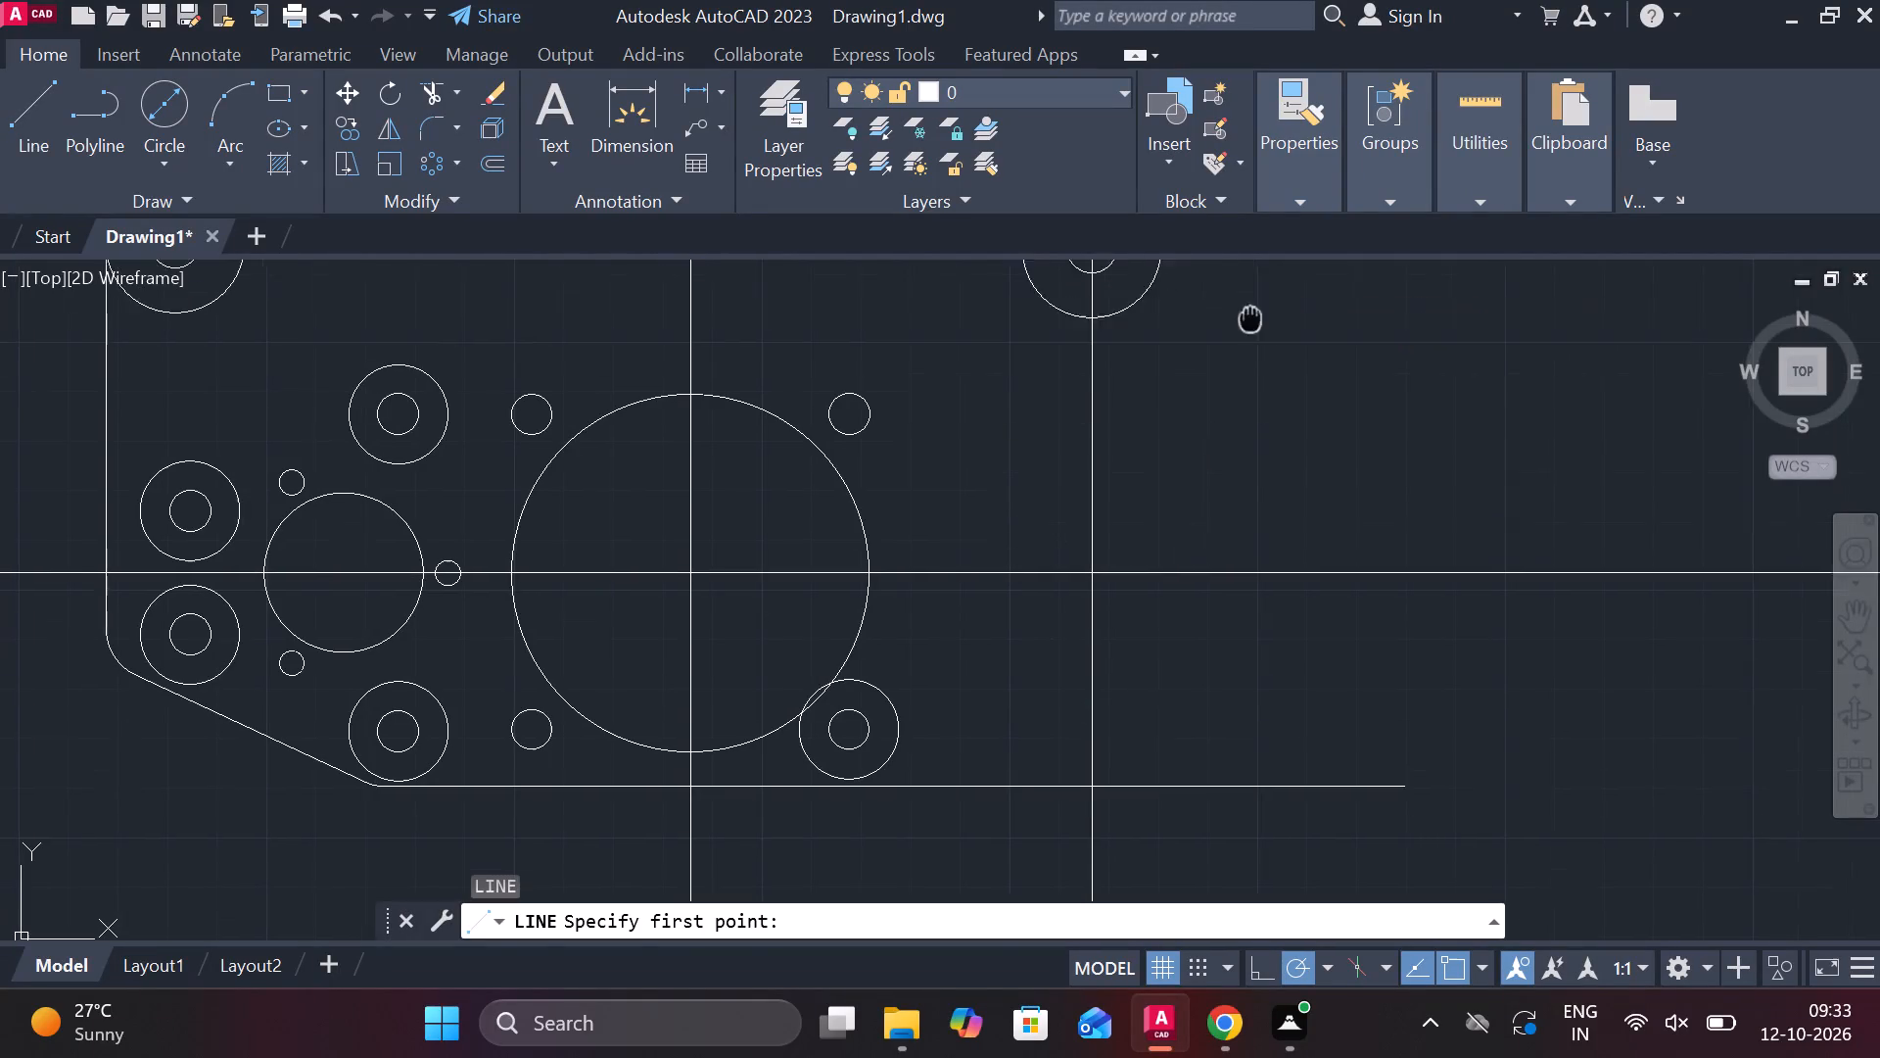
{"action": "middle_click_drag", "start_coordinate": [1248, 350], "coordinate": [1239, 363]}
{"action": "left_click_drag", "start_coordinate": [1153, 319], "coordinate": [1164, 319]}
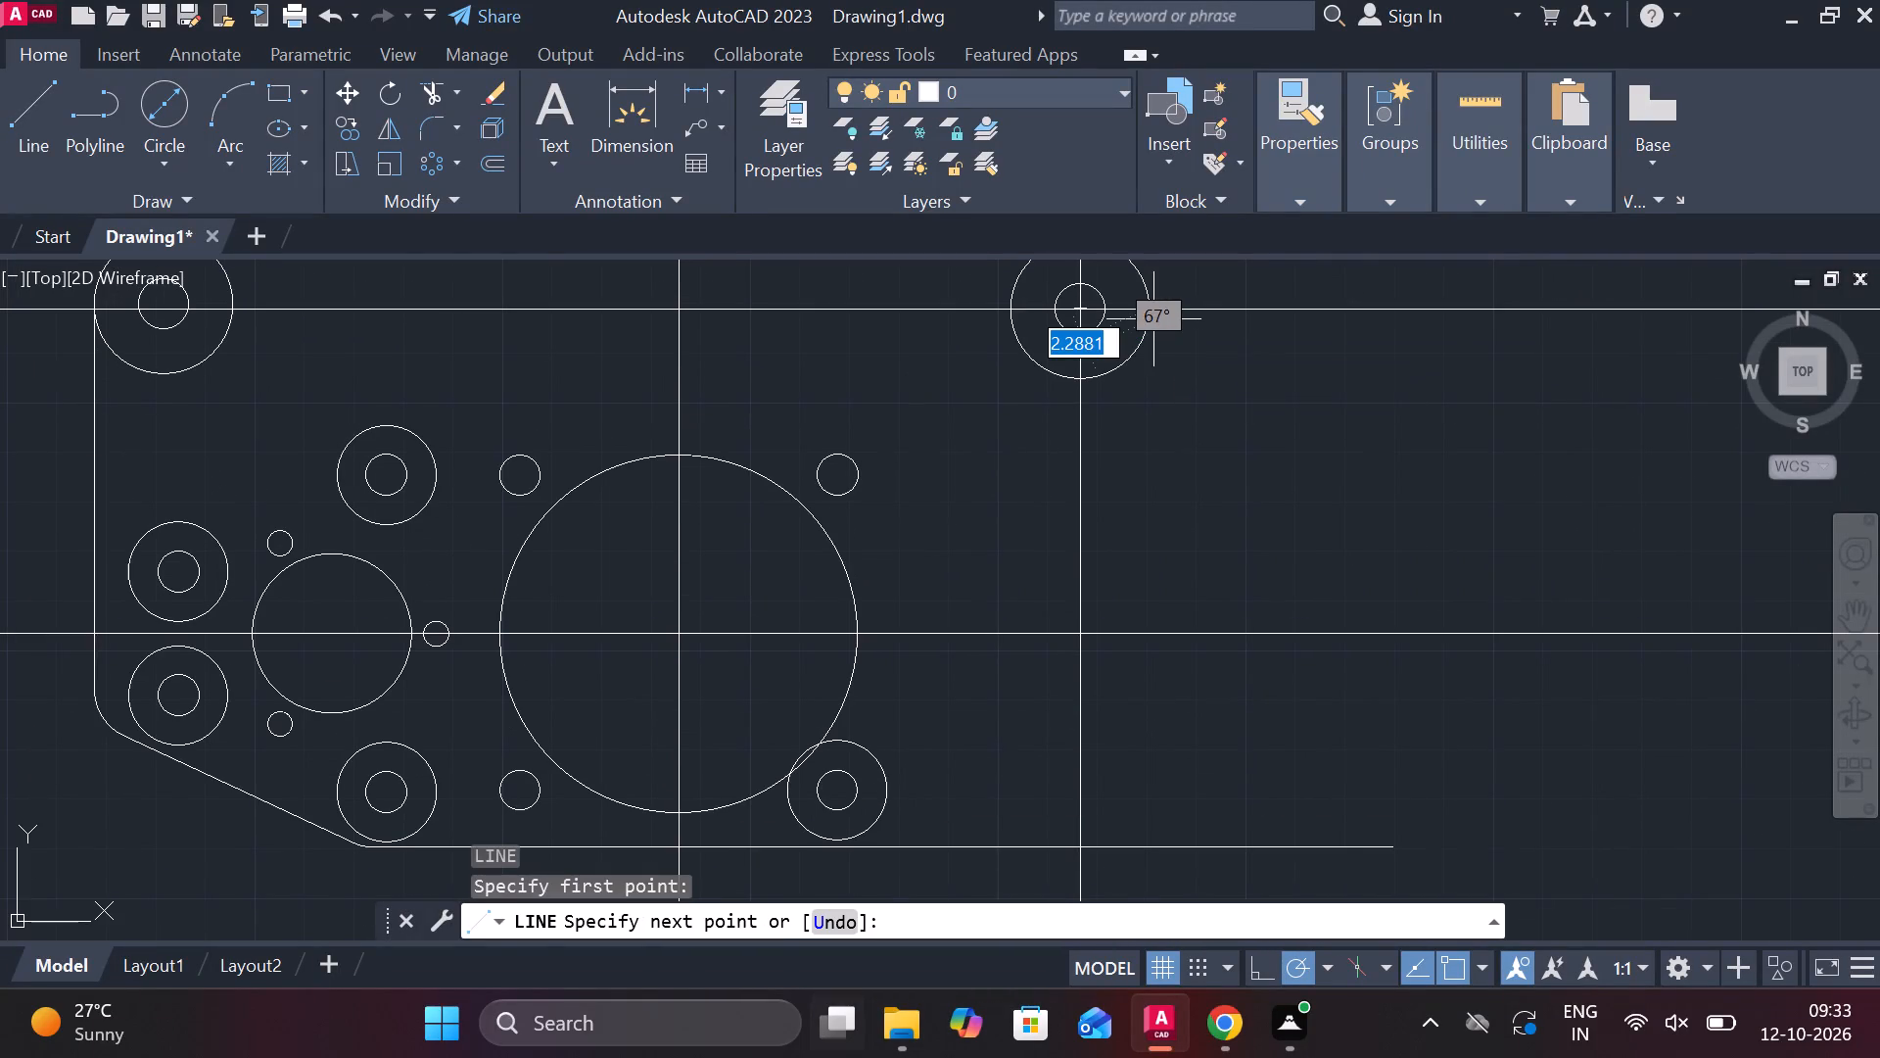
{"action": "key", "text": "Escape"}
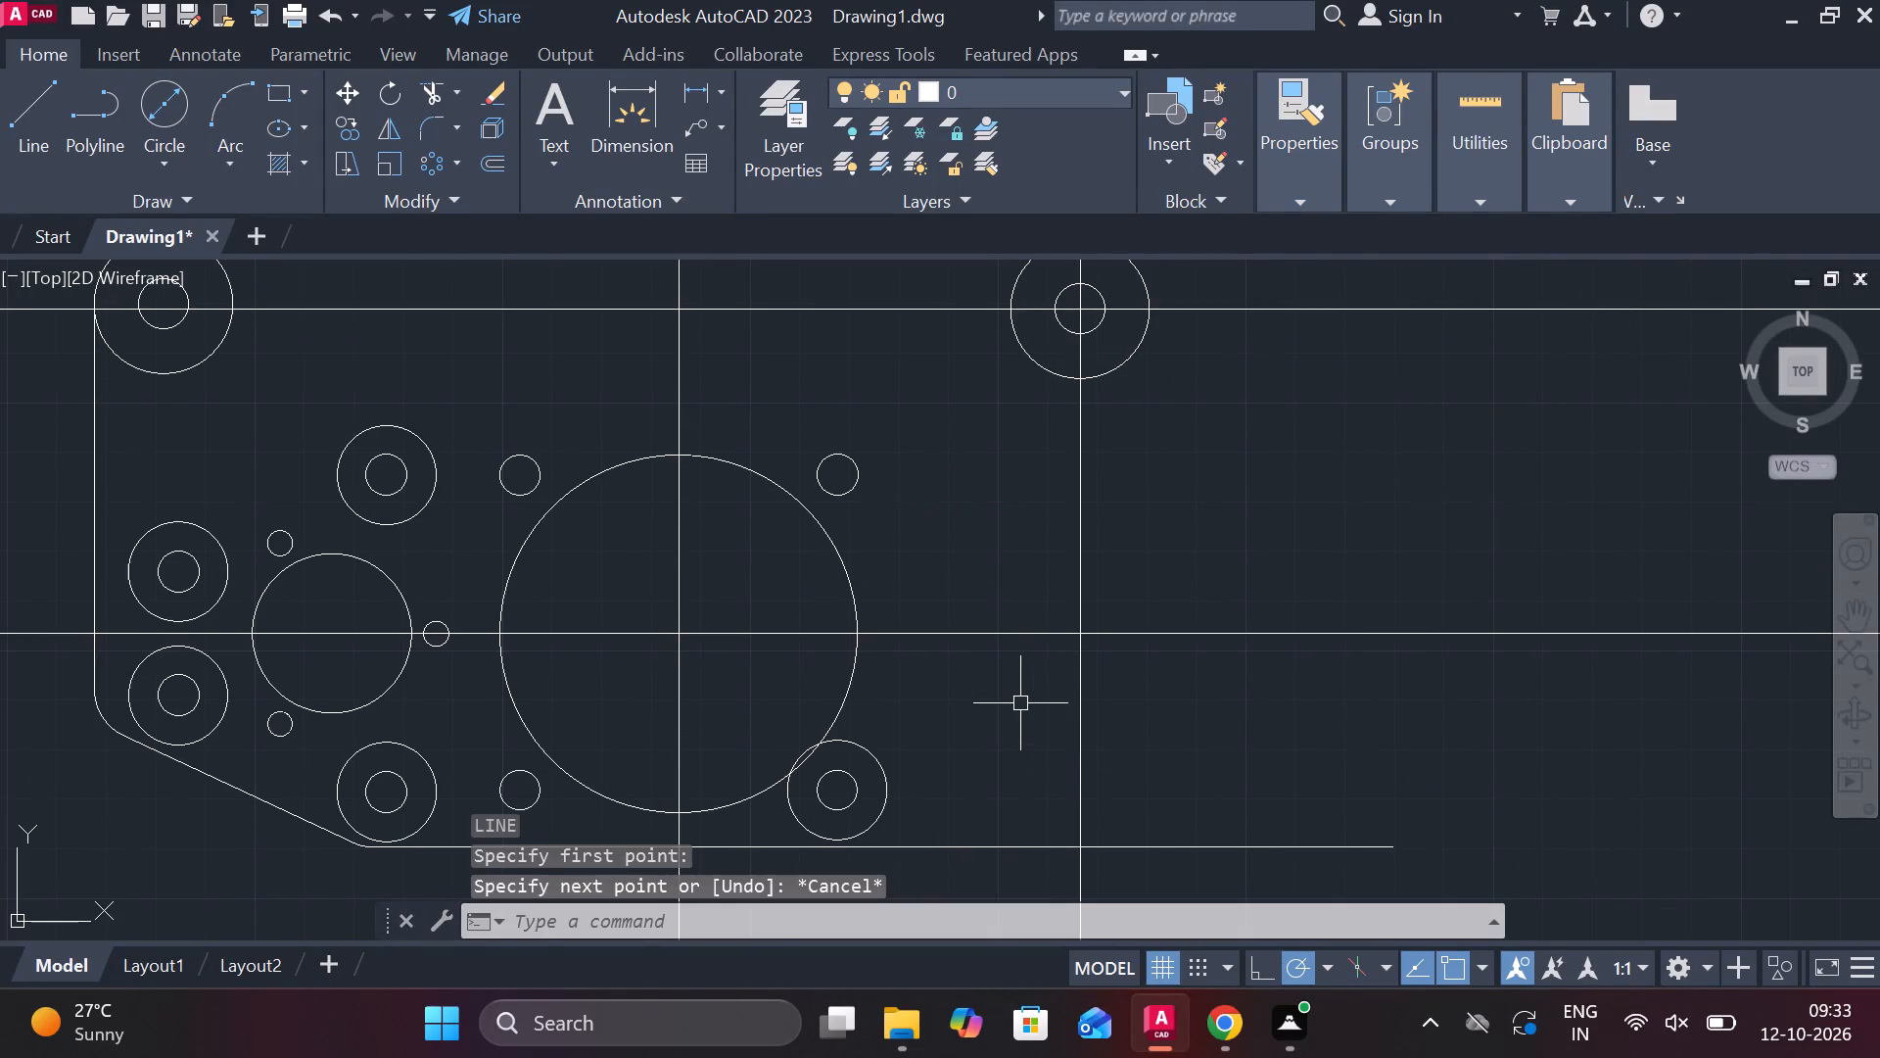
Draw a line tangent to the outer upper-right circle, ending on the bottom edge line just past the lower-right small hole.
{"action": "key", "text": "l"}
{"action": "key", "text": "Return"}
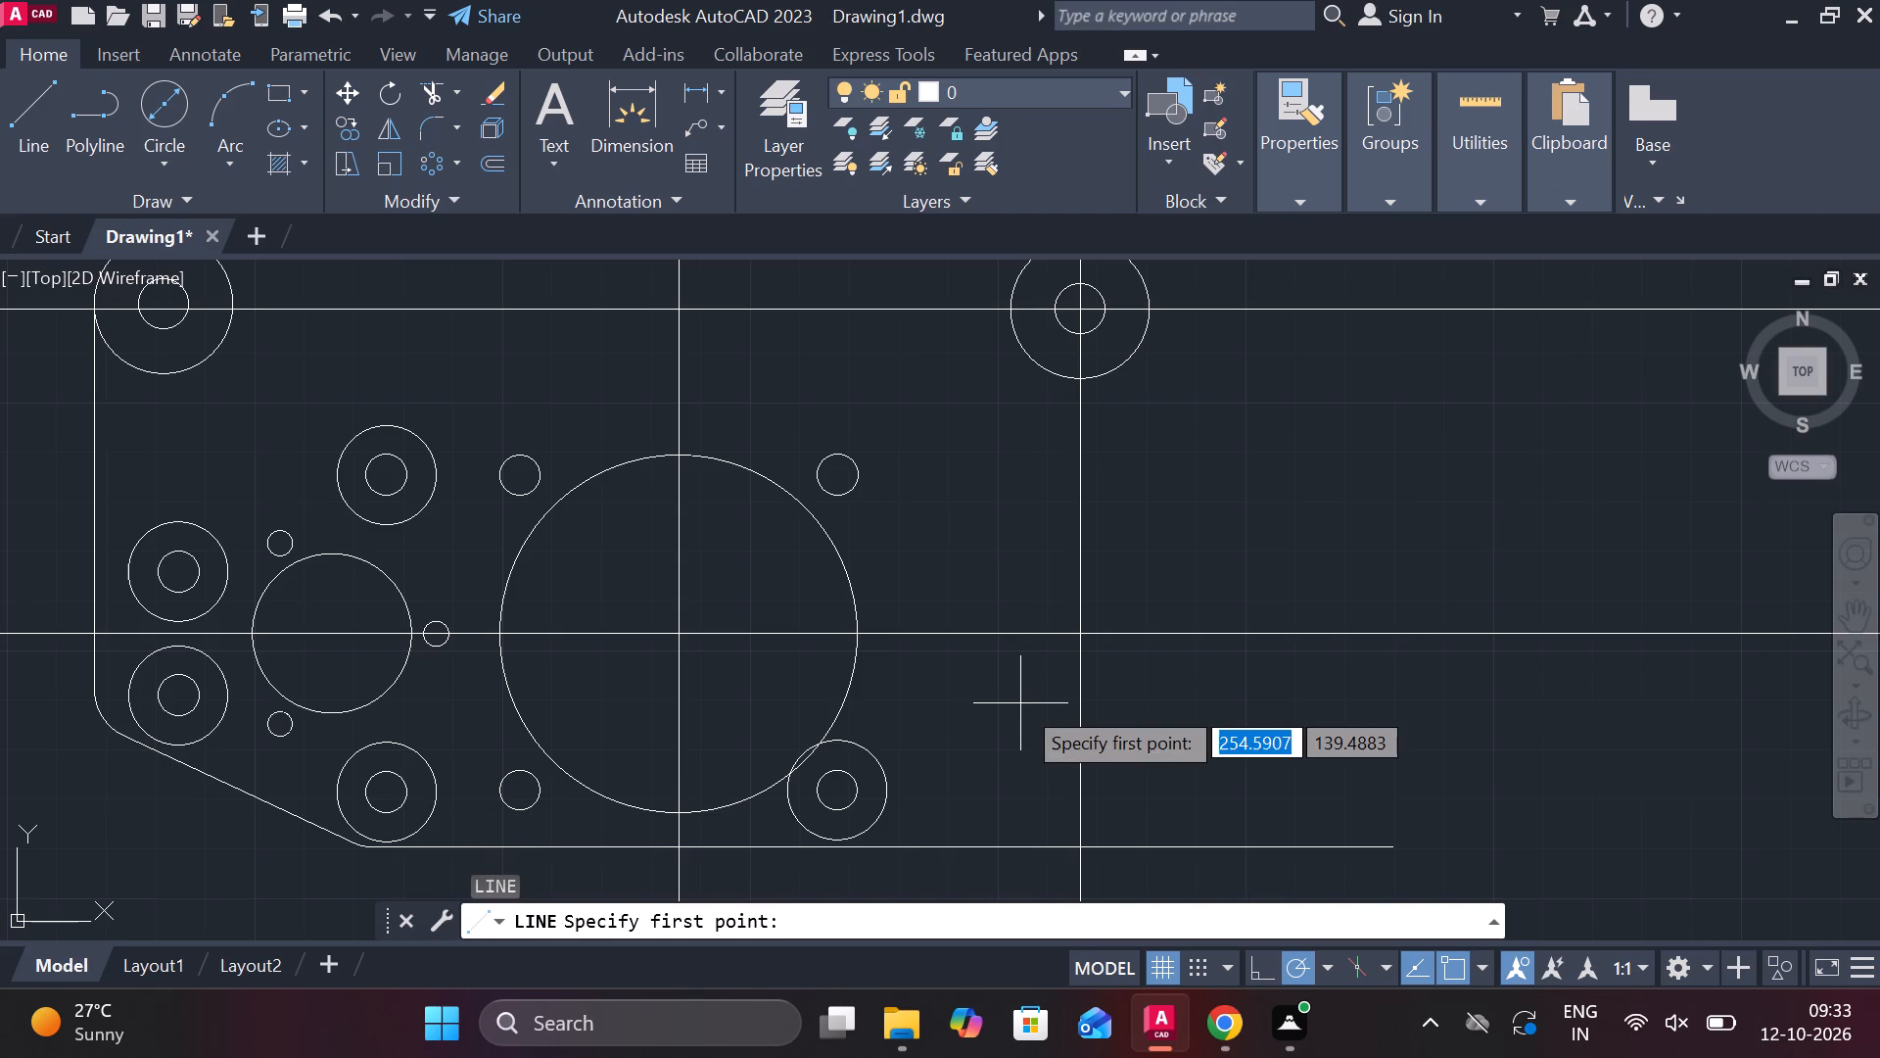
{"action": "type", "text": "tan"}
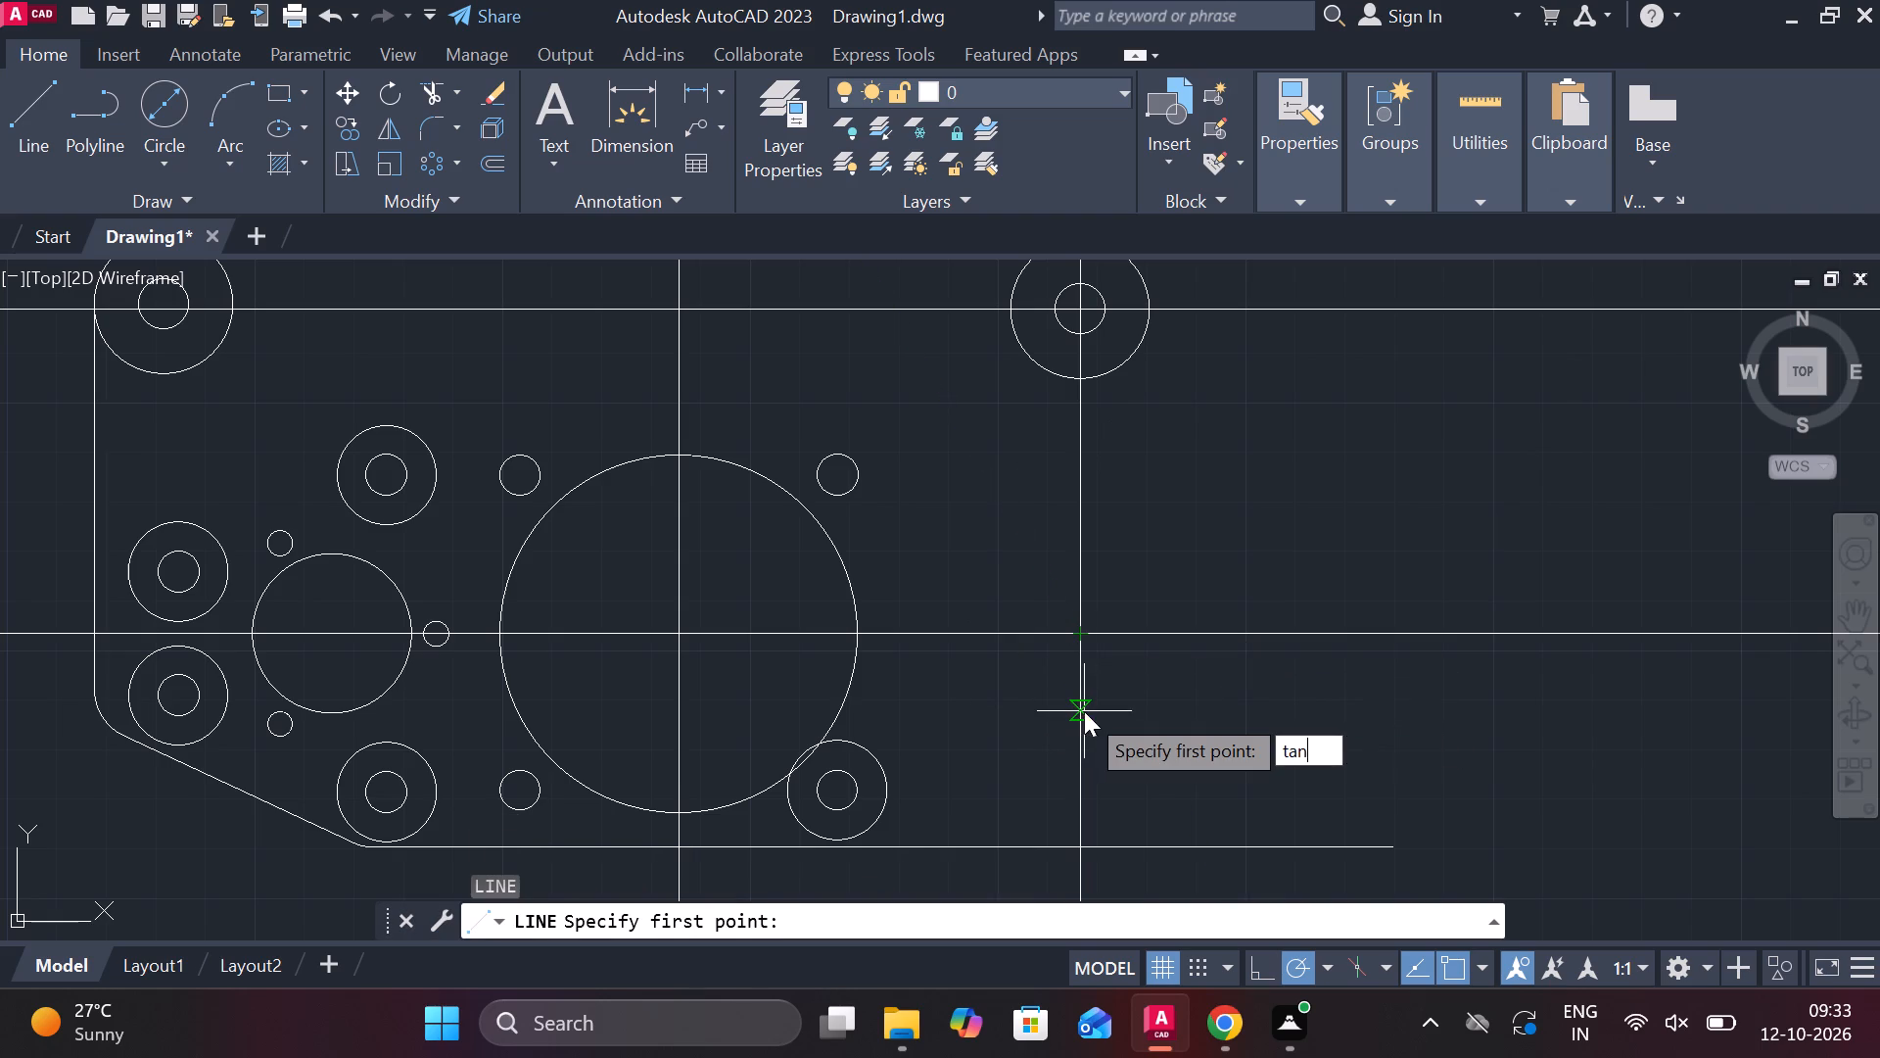
{"action": "key", "text": "Return"}
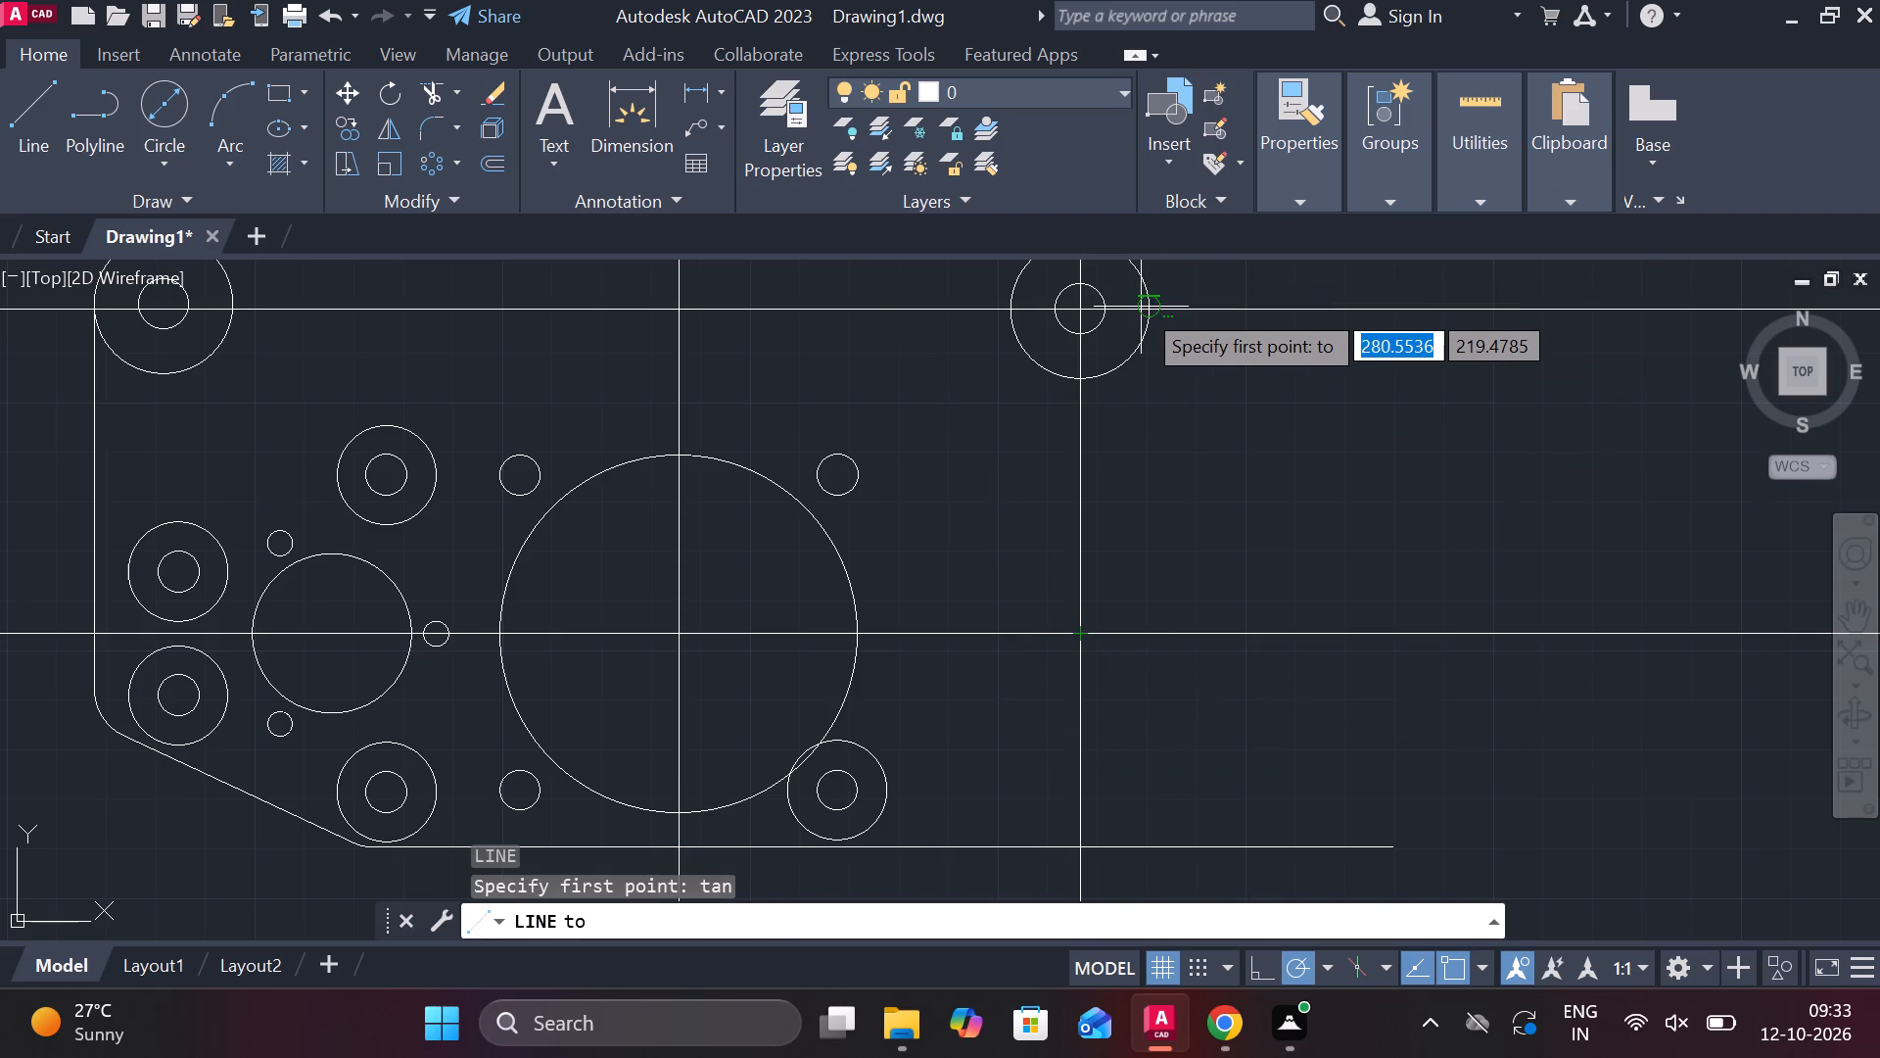
{"action": "left_click", "coordinate": [1141, 307]}
{"action": "middle_click_drag", "start_coordinate": [984, 769], "coordinate": [992, 612]}
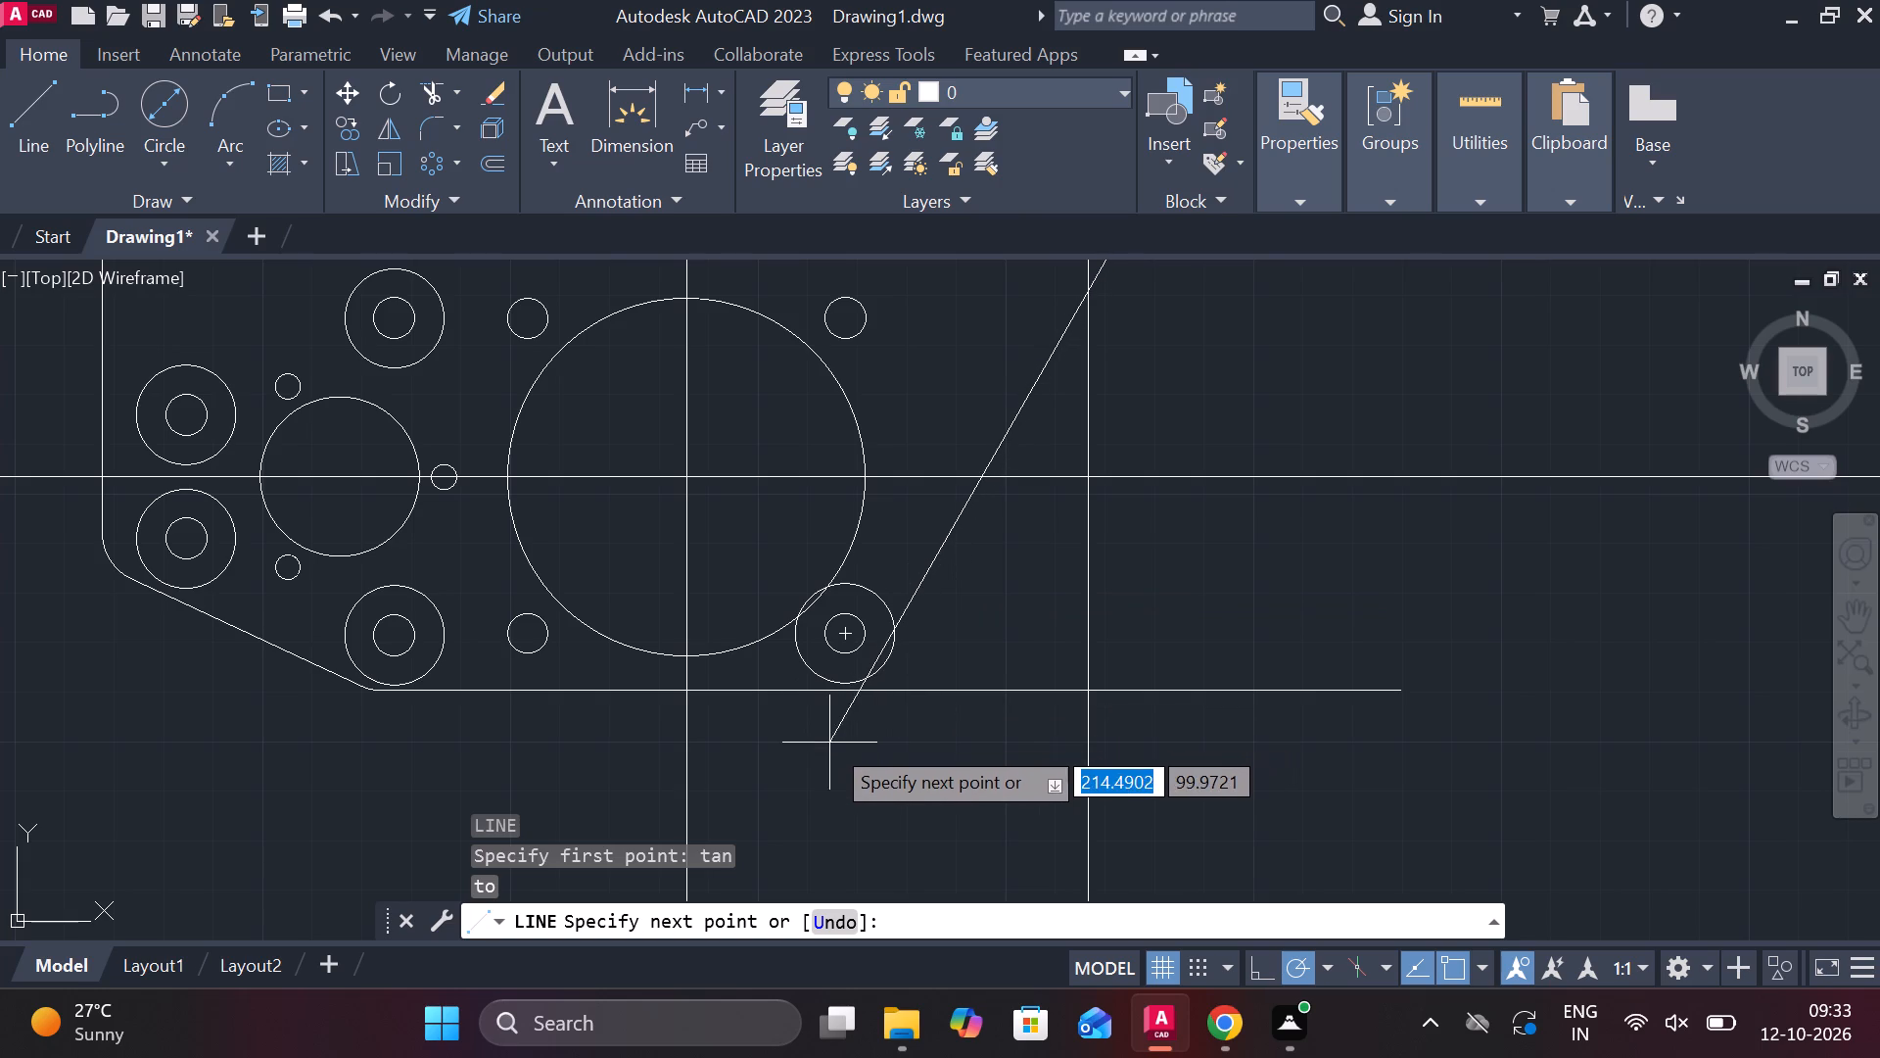
{"action": "left_click", "coordinate": [892, 699]}
{"action": "key", "text": "Escape"}
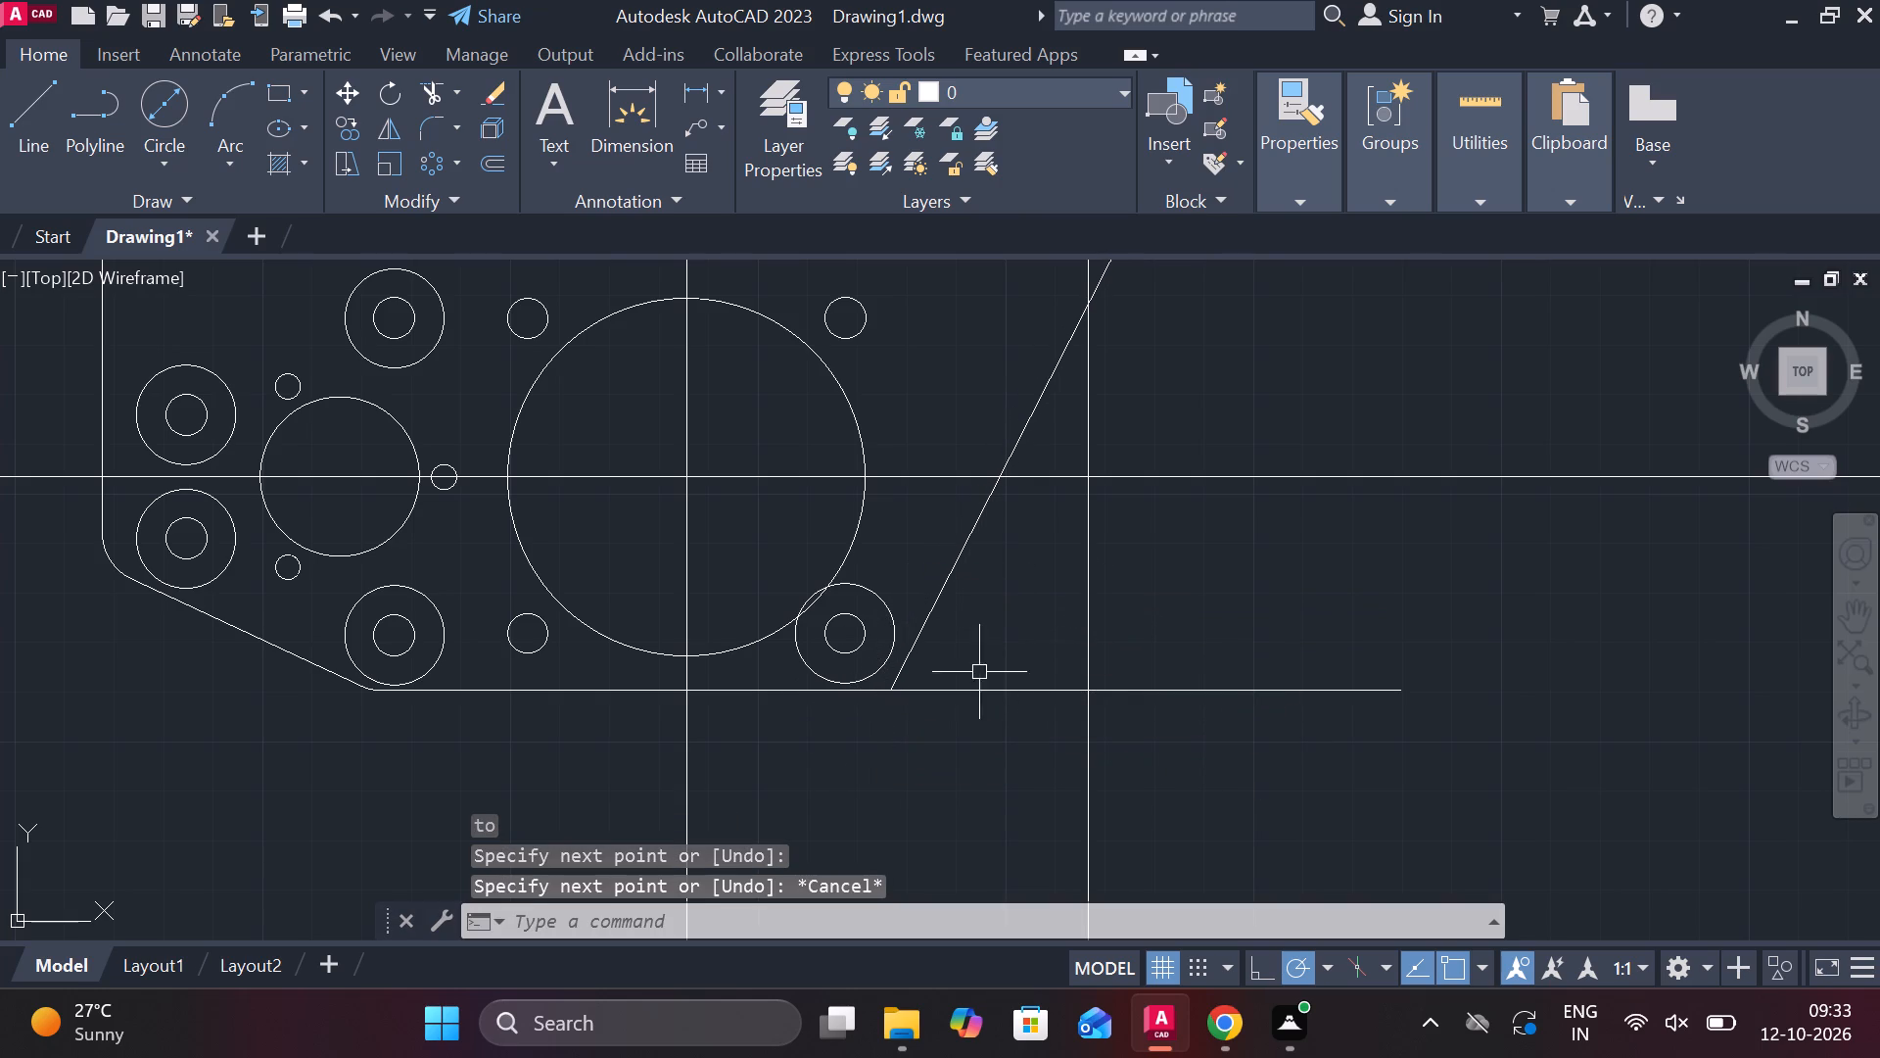
Erase the radius 10 circle around the small hole at the large circle's lower right.
{"action": "left_click", "coordinate": [878, 603]}
{"action": "type", "text": "e"}
{"action": "key", "text": "space"}
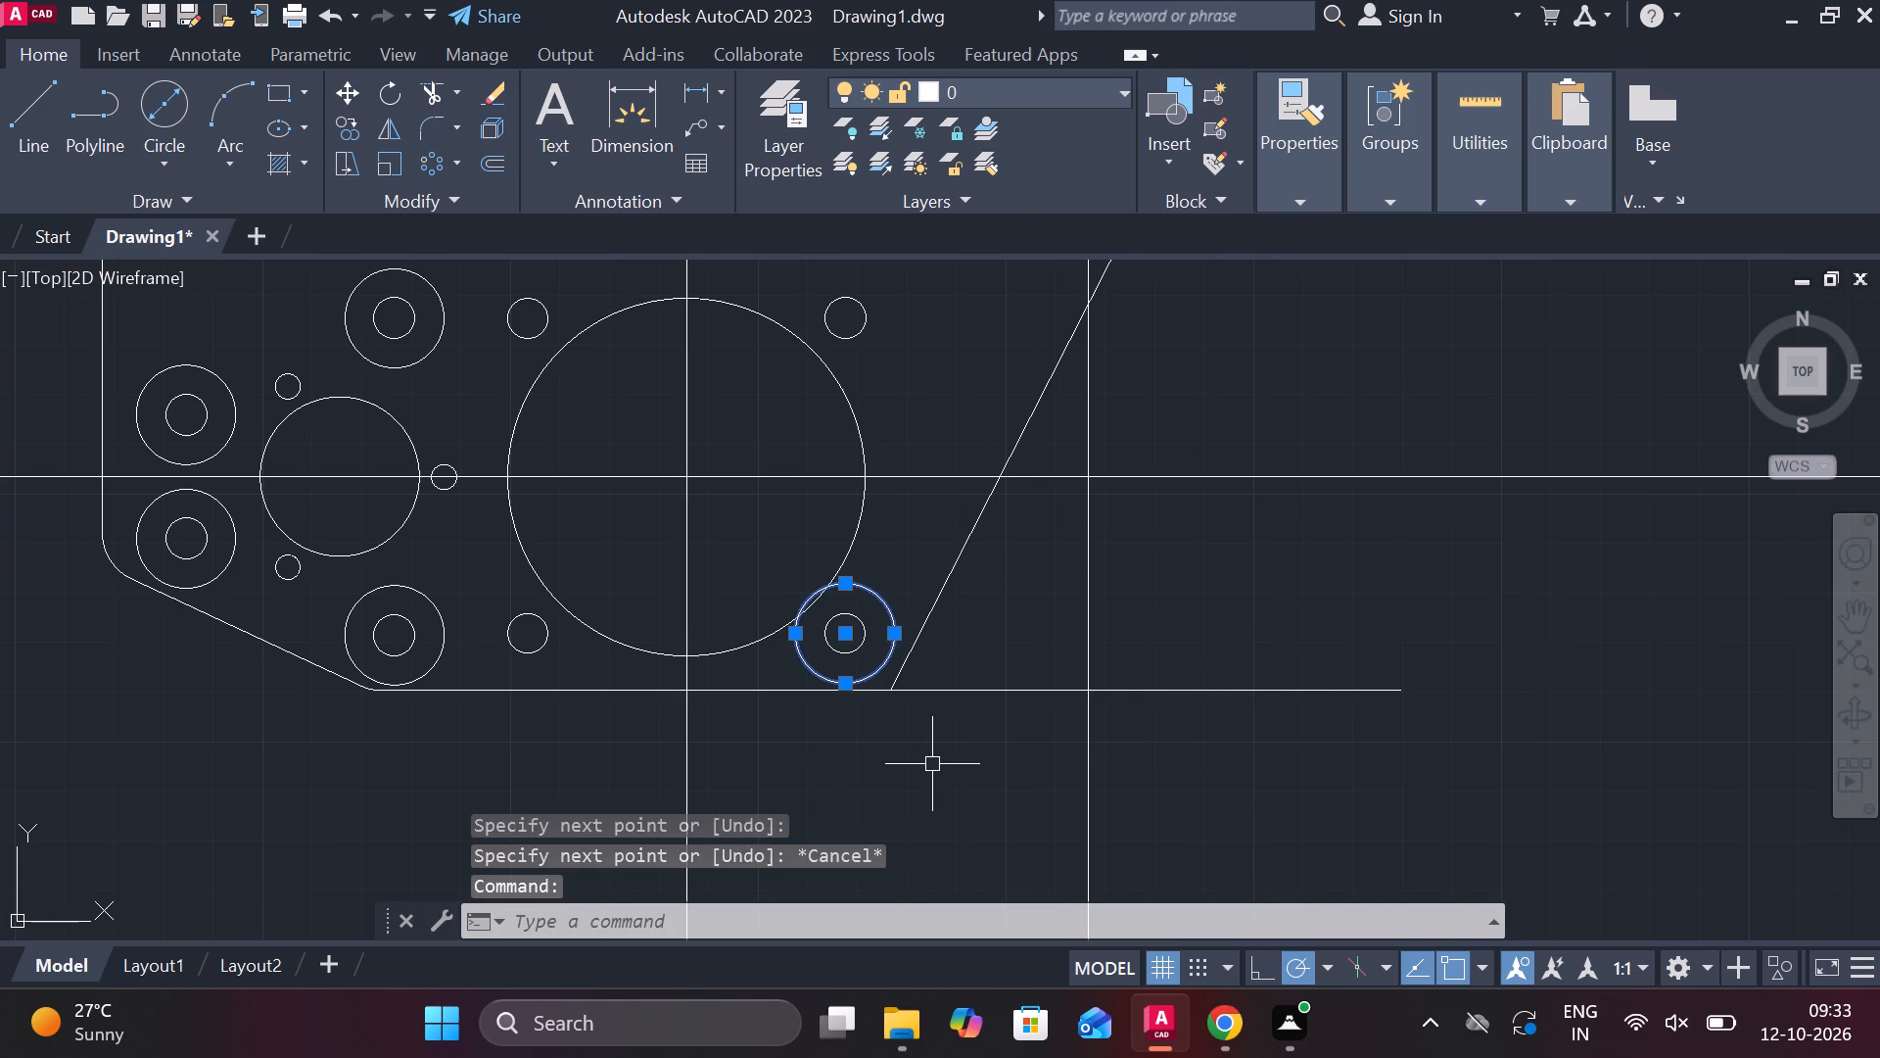
{"action": "key", "text": "s"}
{"action": "key", "text": "Escape"}
{"action": "key", "text": "Escape"}
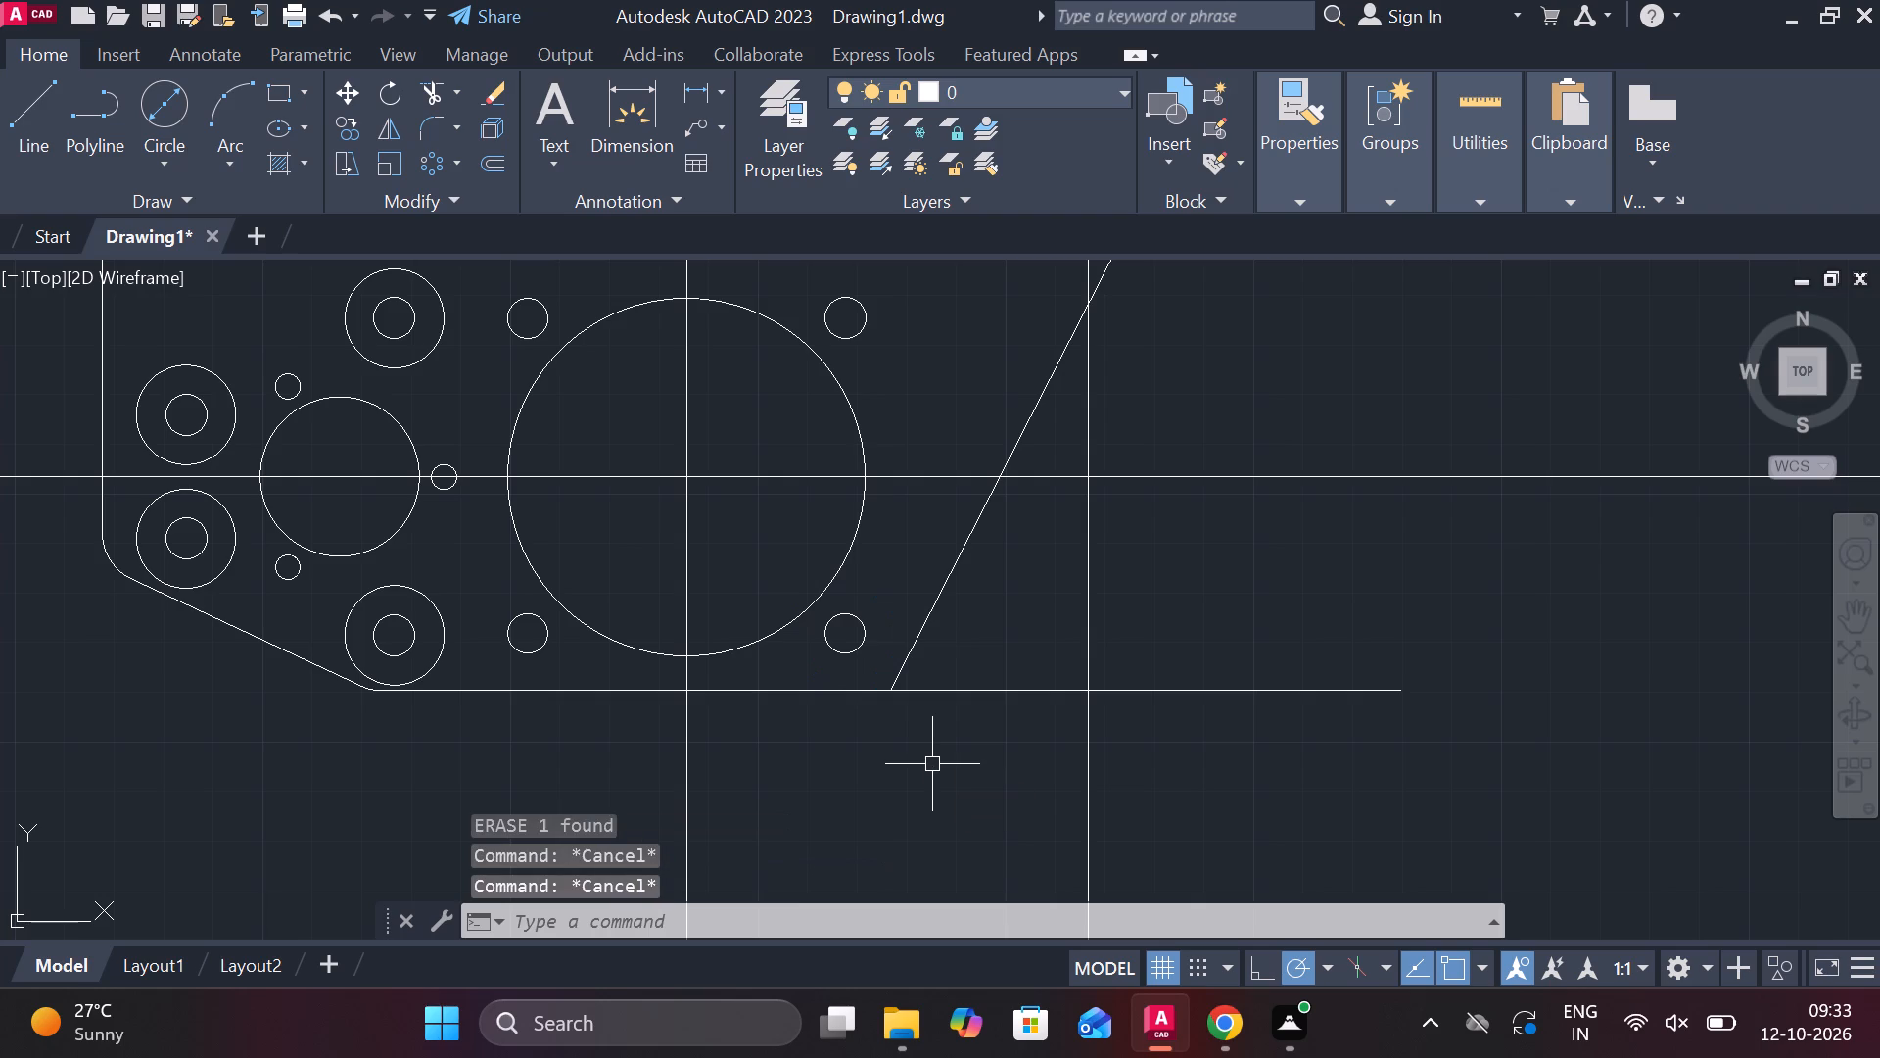
Fillet the corner between the plate's bottom edge and the new slanted right edge with radius 10.
{"action": "type", "text": "f r"}
{"action": "key", "text": "space"}
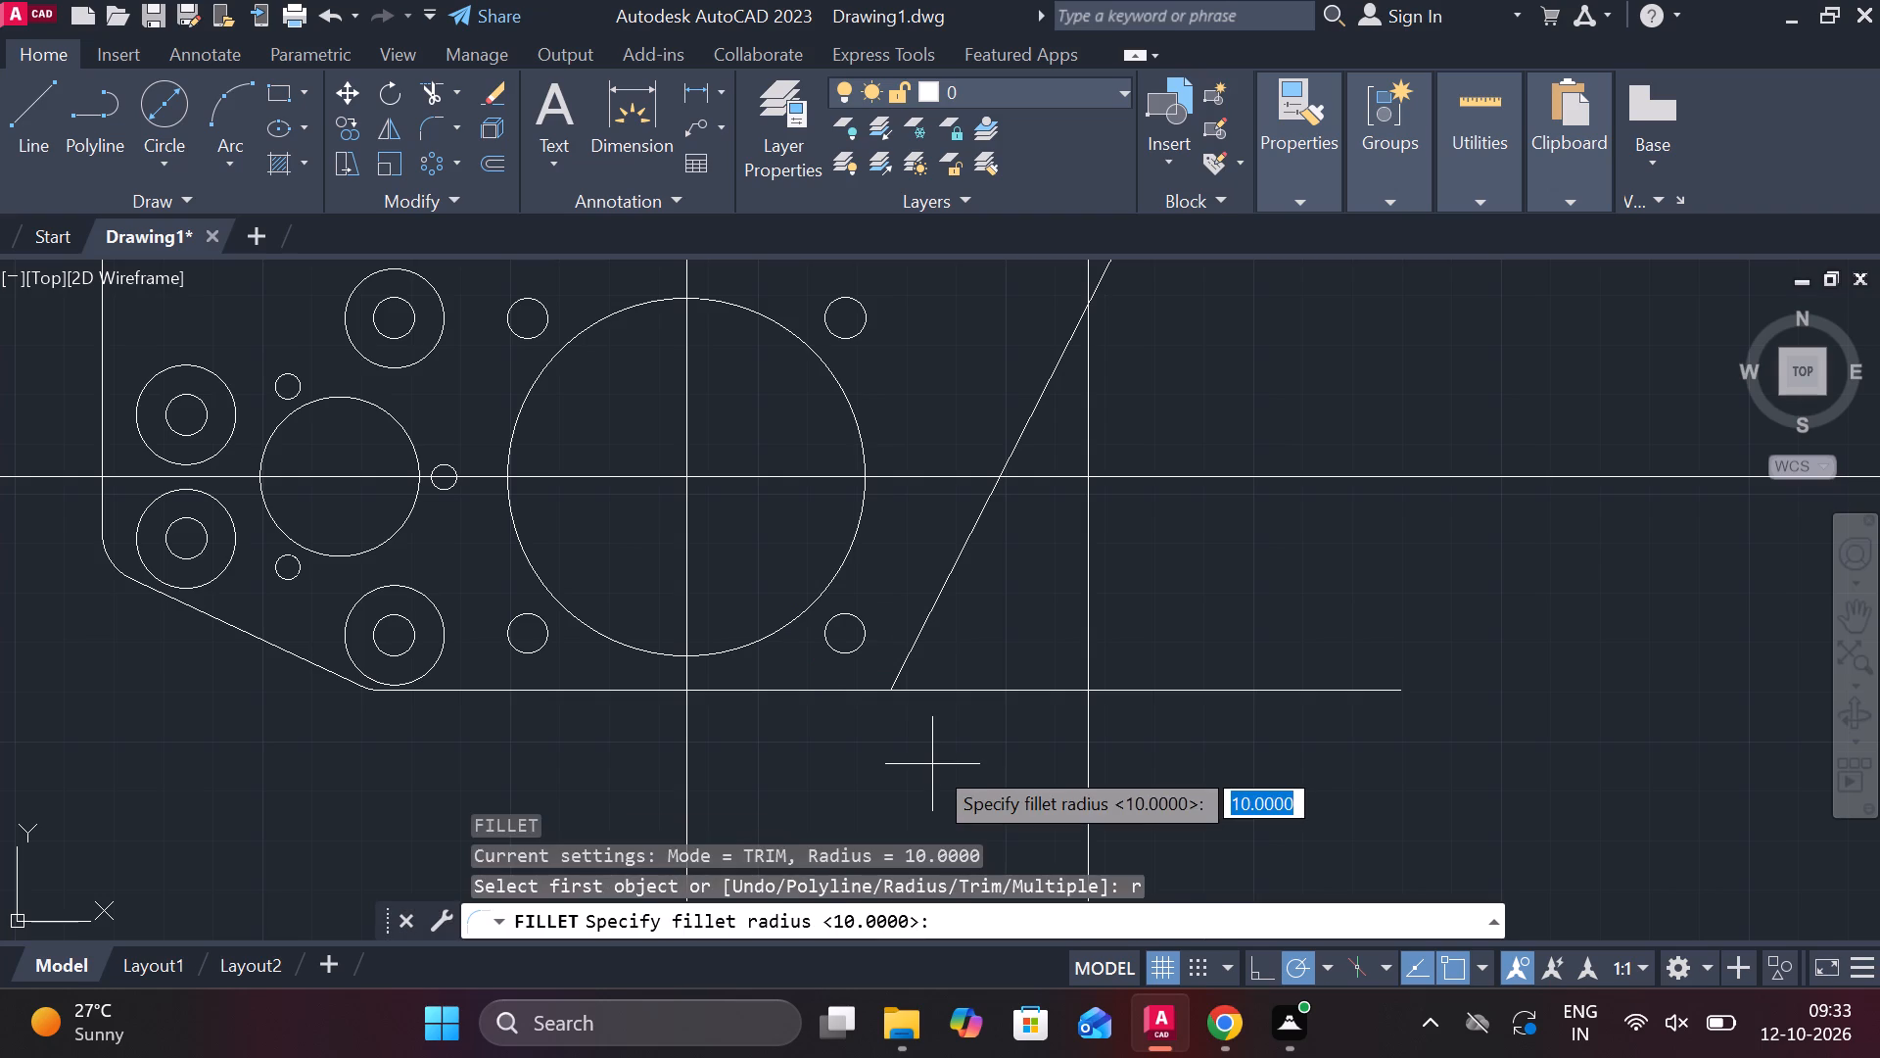
{"action": "key", "text": "space"}
{"action": "left_click", "coordinate": [810, 691]}
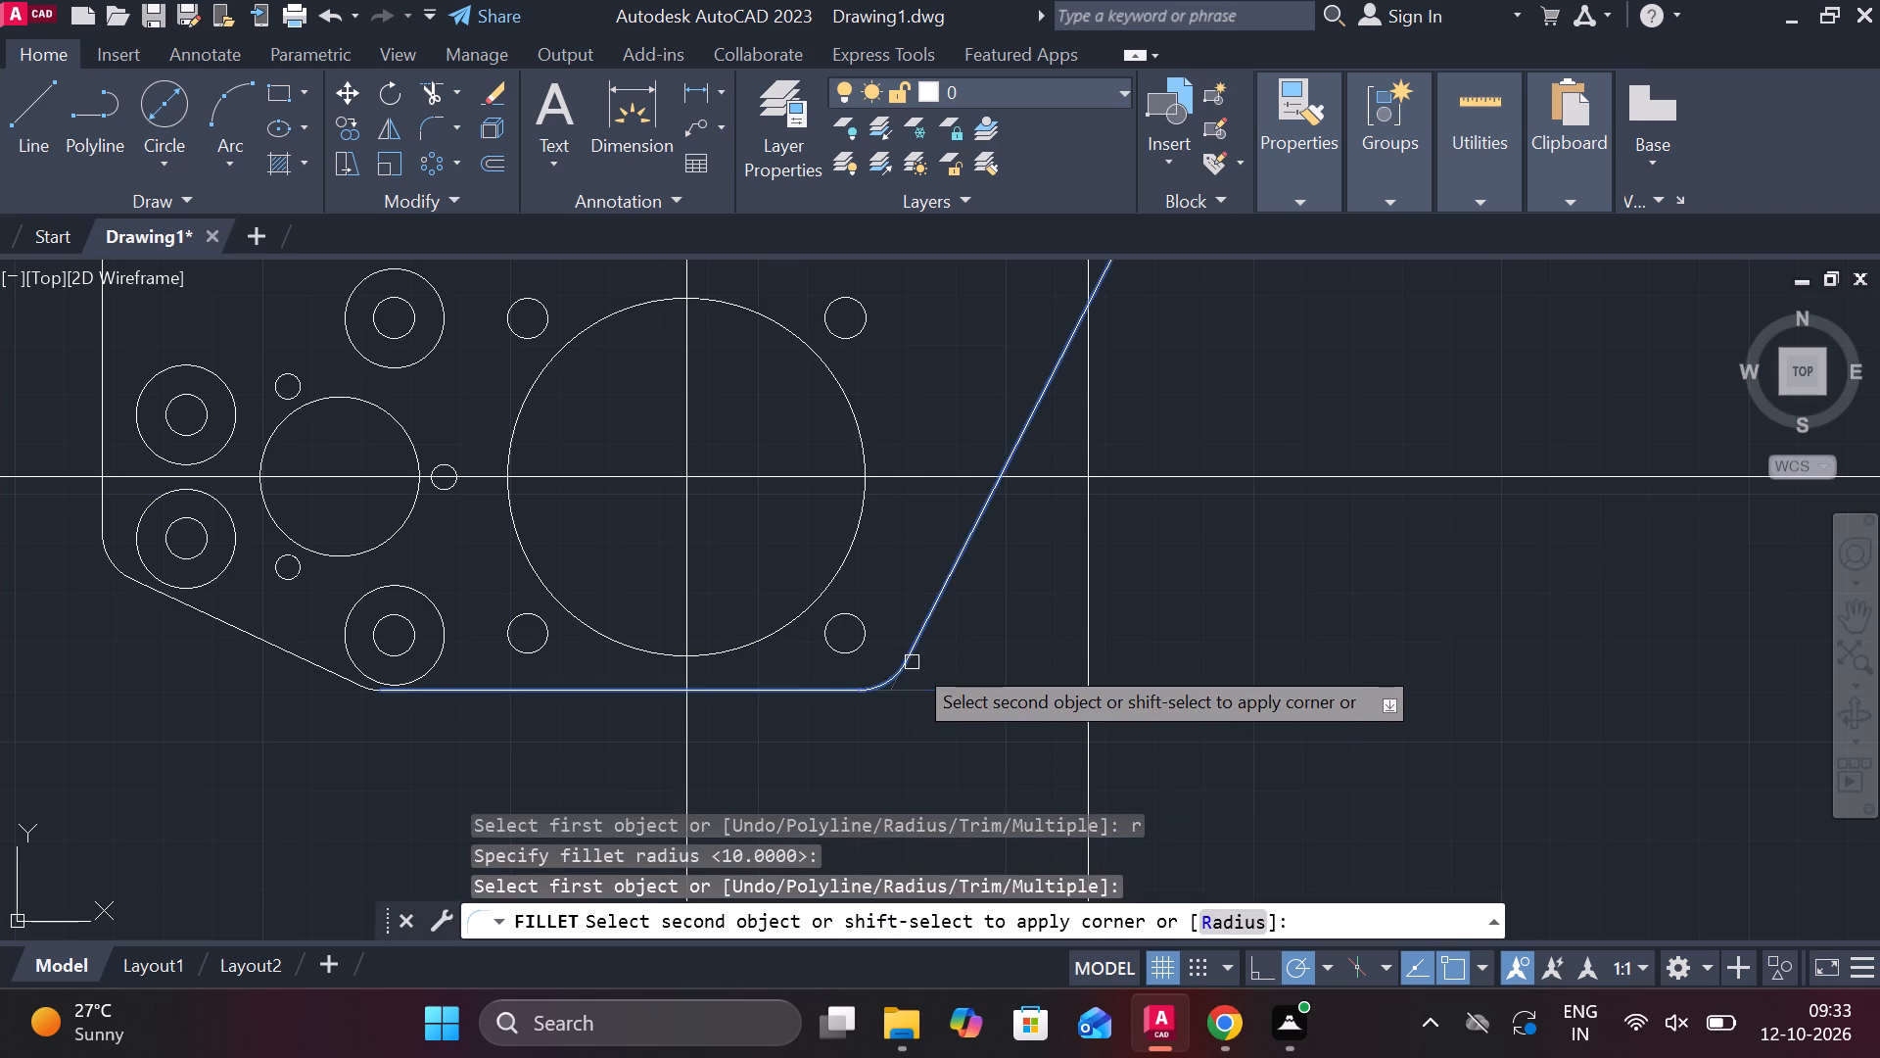
{"action": "left_click", "coordinate": [912, 662]}
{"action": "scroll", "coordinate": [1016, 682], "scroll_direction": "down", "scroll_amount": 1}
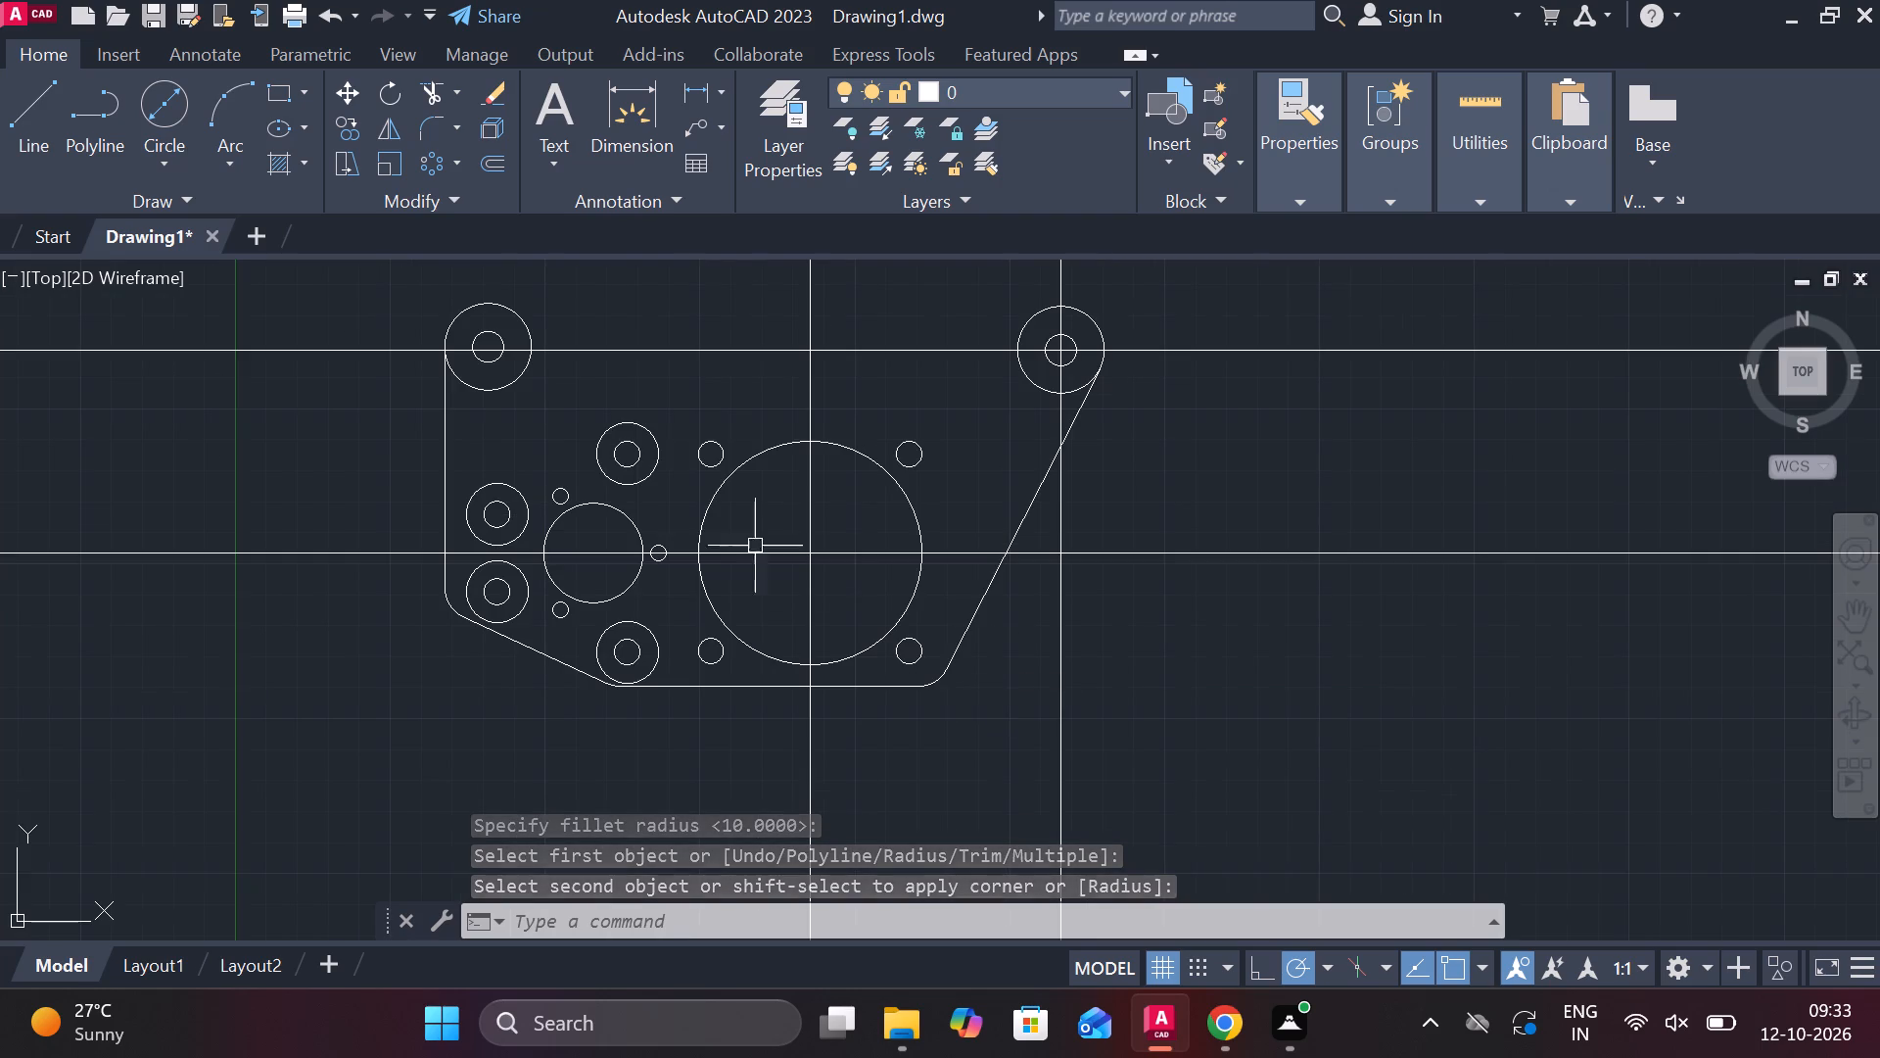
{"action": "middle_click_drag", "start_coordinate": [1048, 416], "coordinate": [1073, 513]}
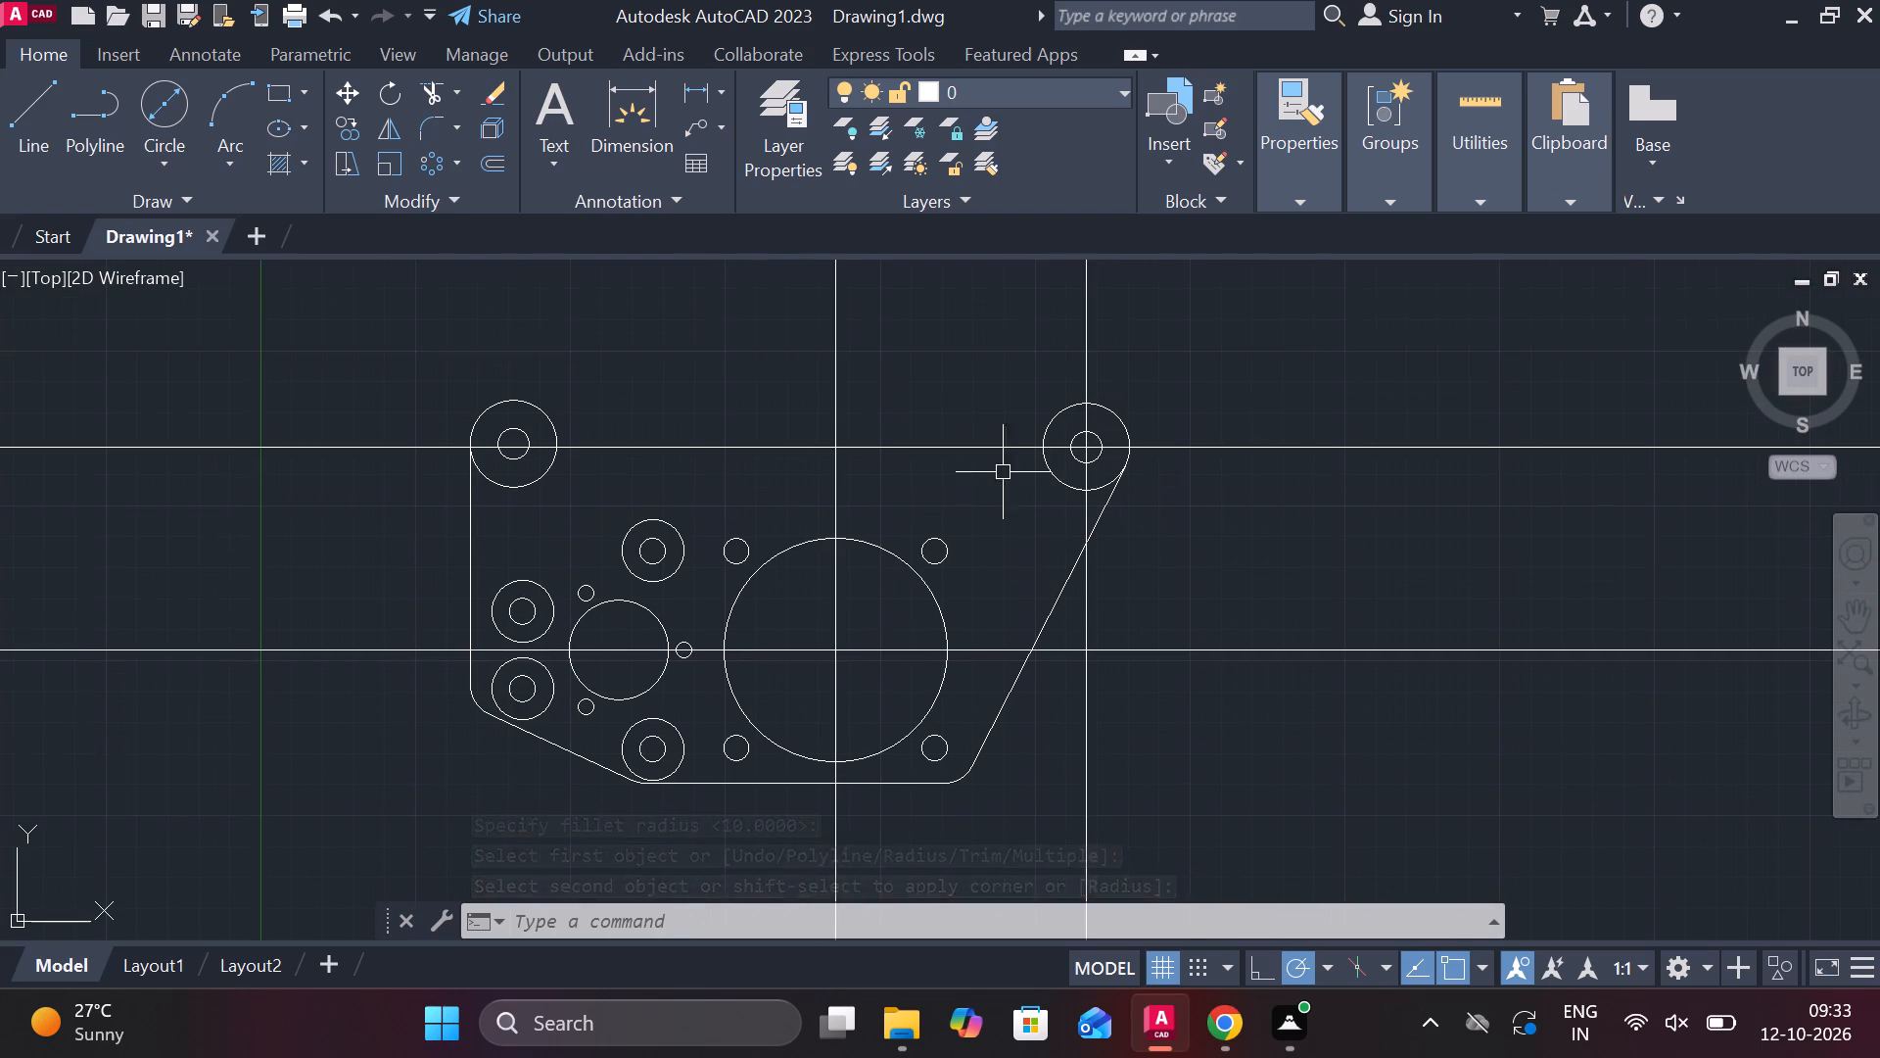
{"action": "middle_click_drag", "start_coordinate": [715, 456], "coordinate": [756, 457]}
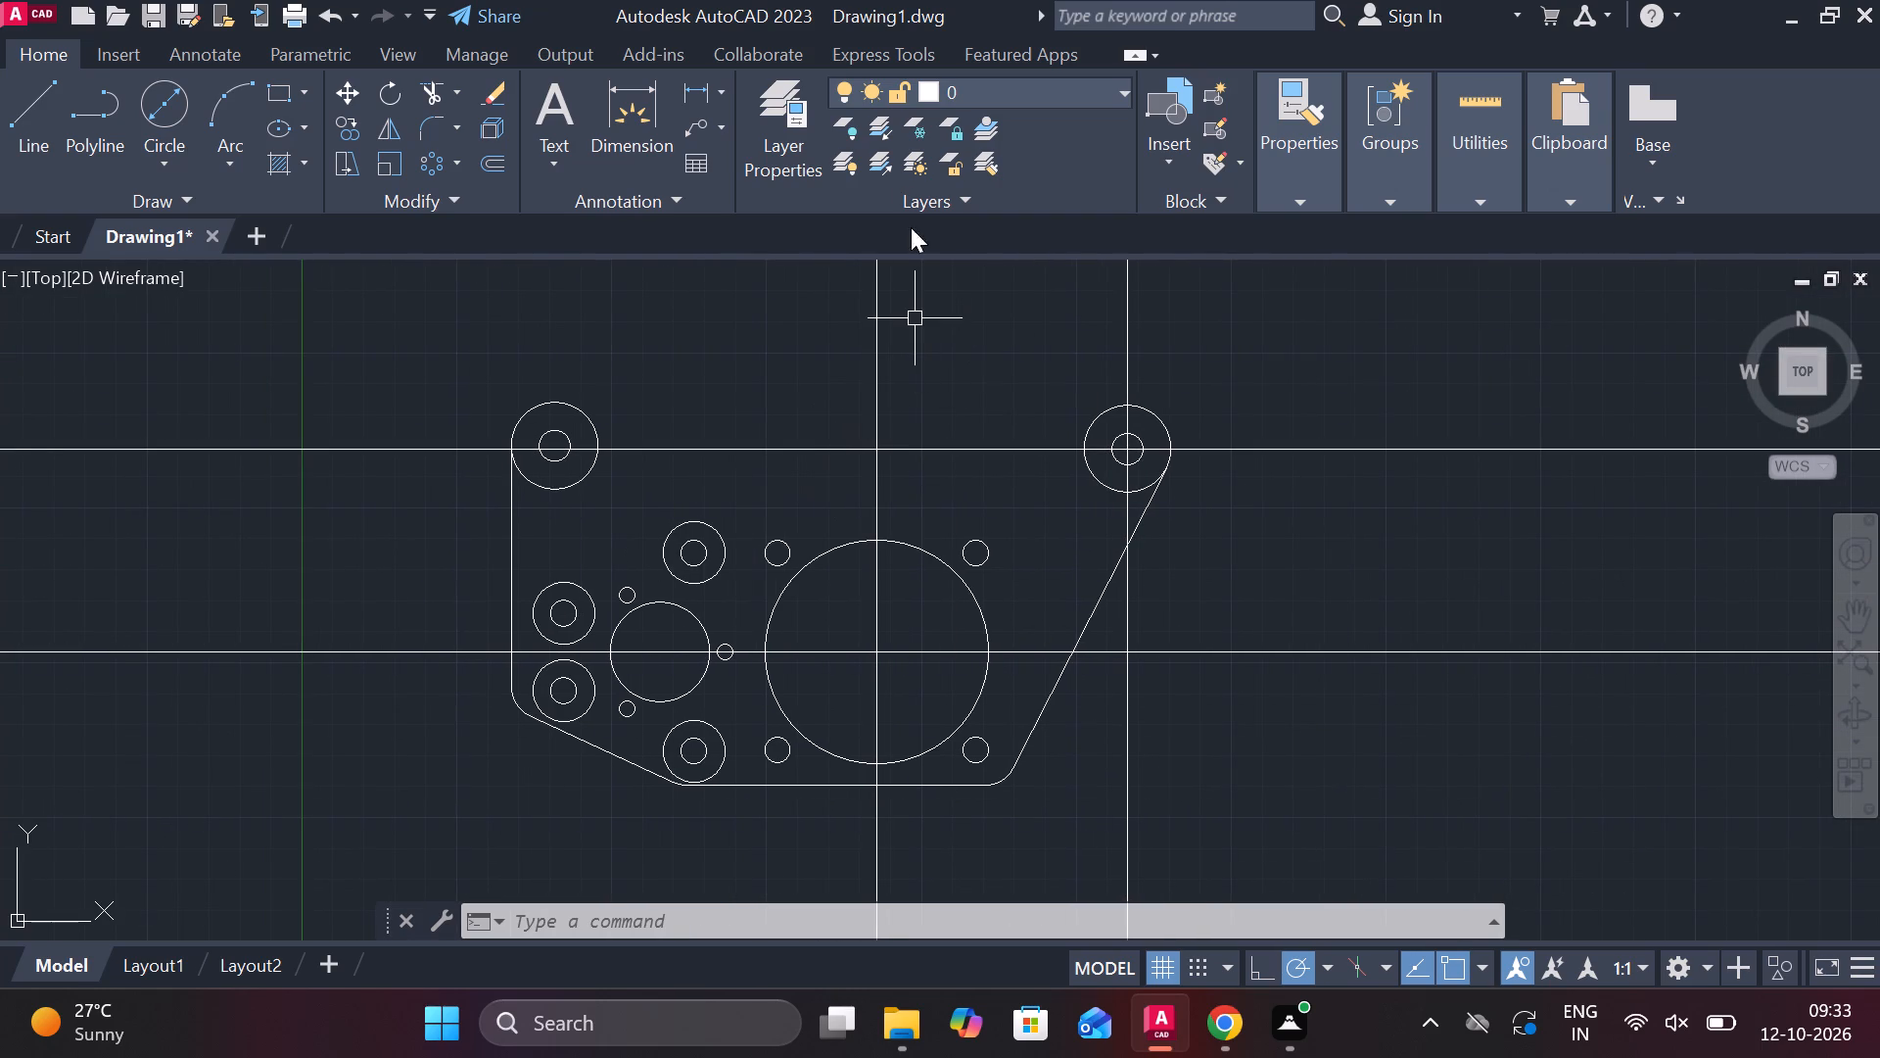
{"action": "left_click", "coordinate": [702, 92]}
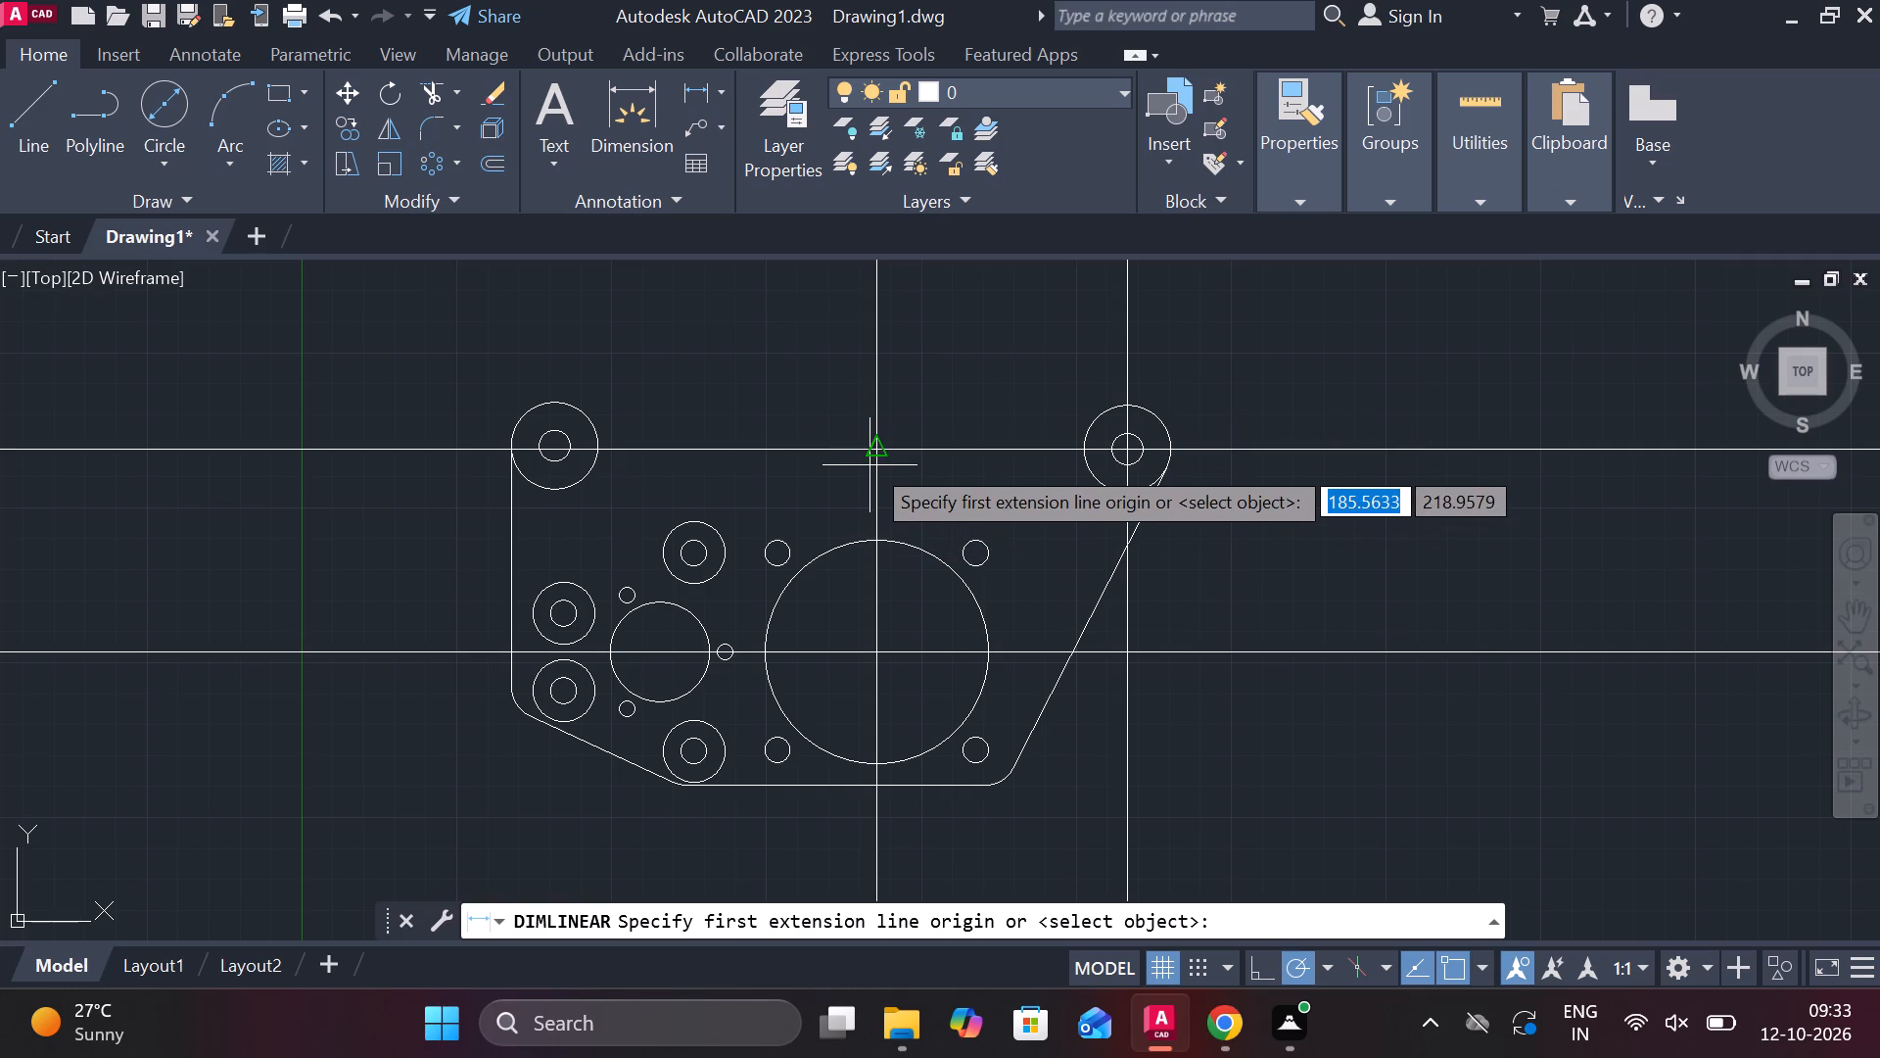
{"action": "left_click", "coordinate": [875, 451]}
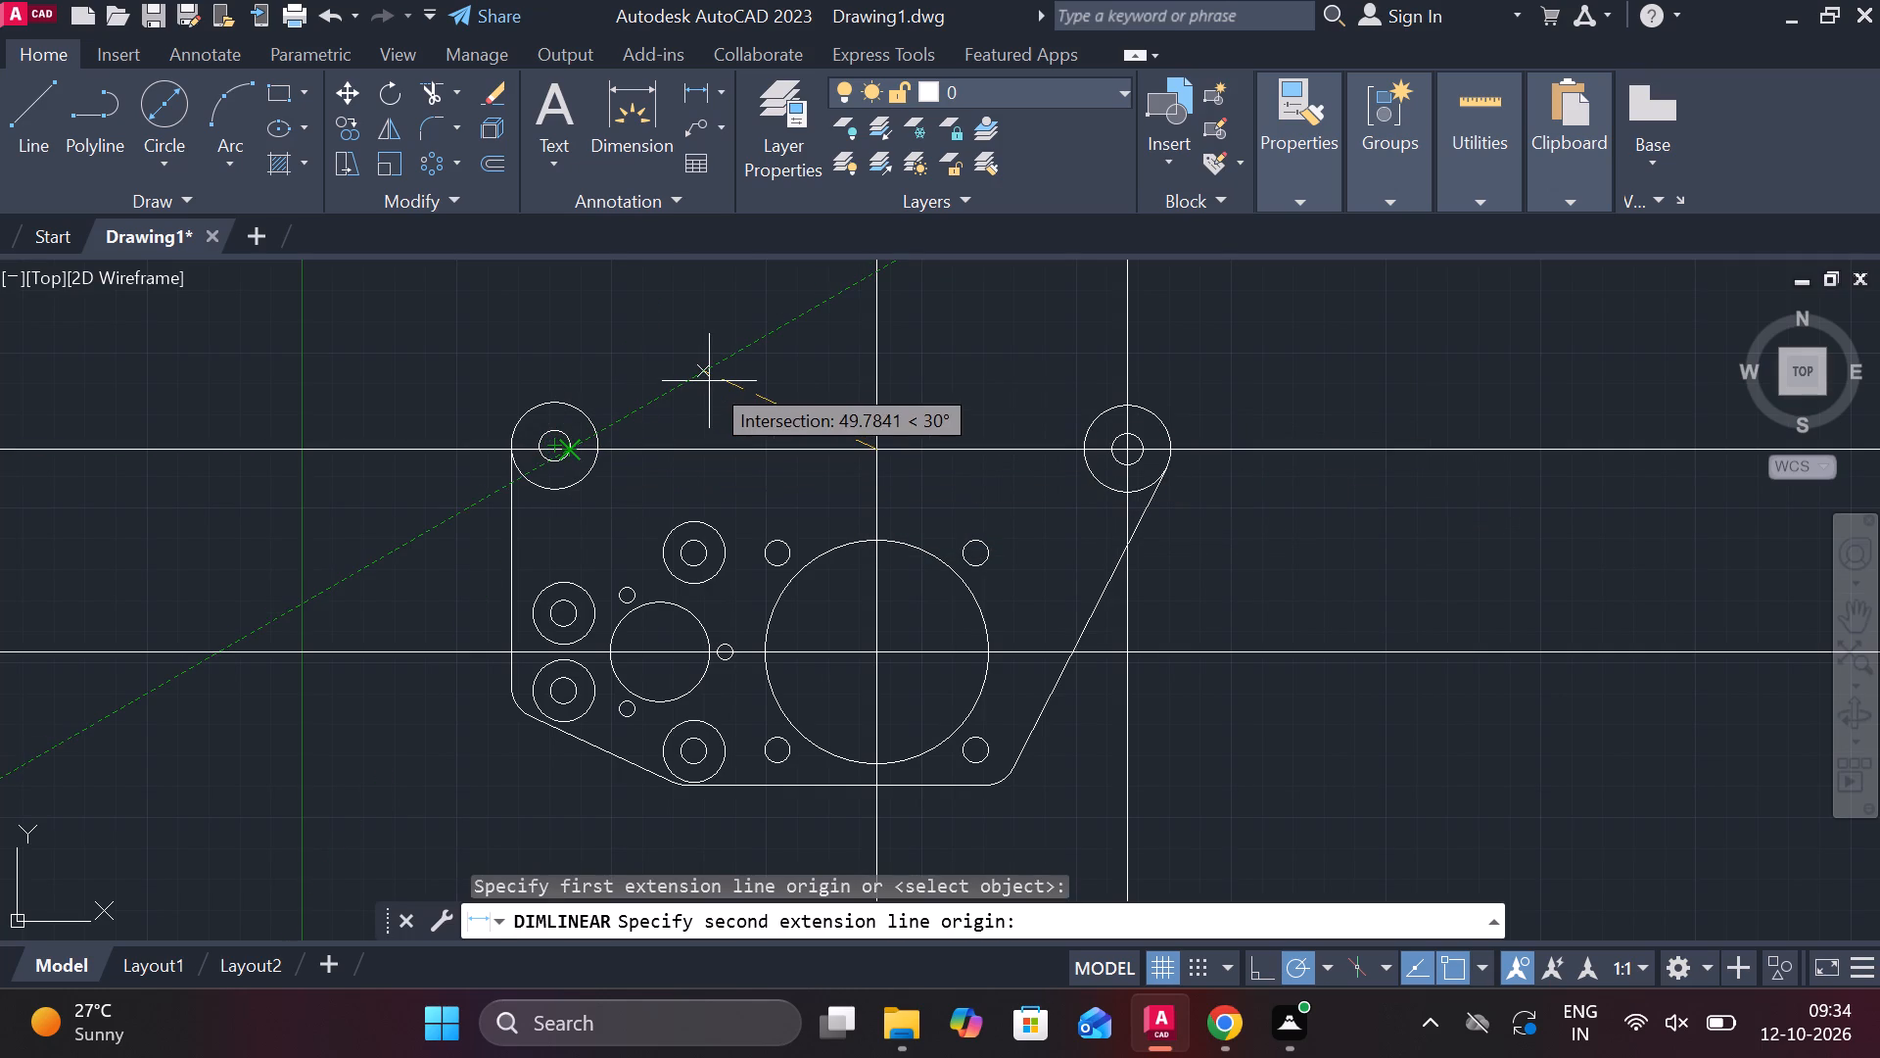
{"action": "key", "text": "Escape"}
Erase the two concentric circles at the plate's upper-left corner.
{"action": "left_click", "coordinate": [570, 412]}
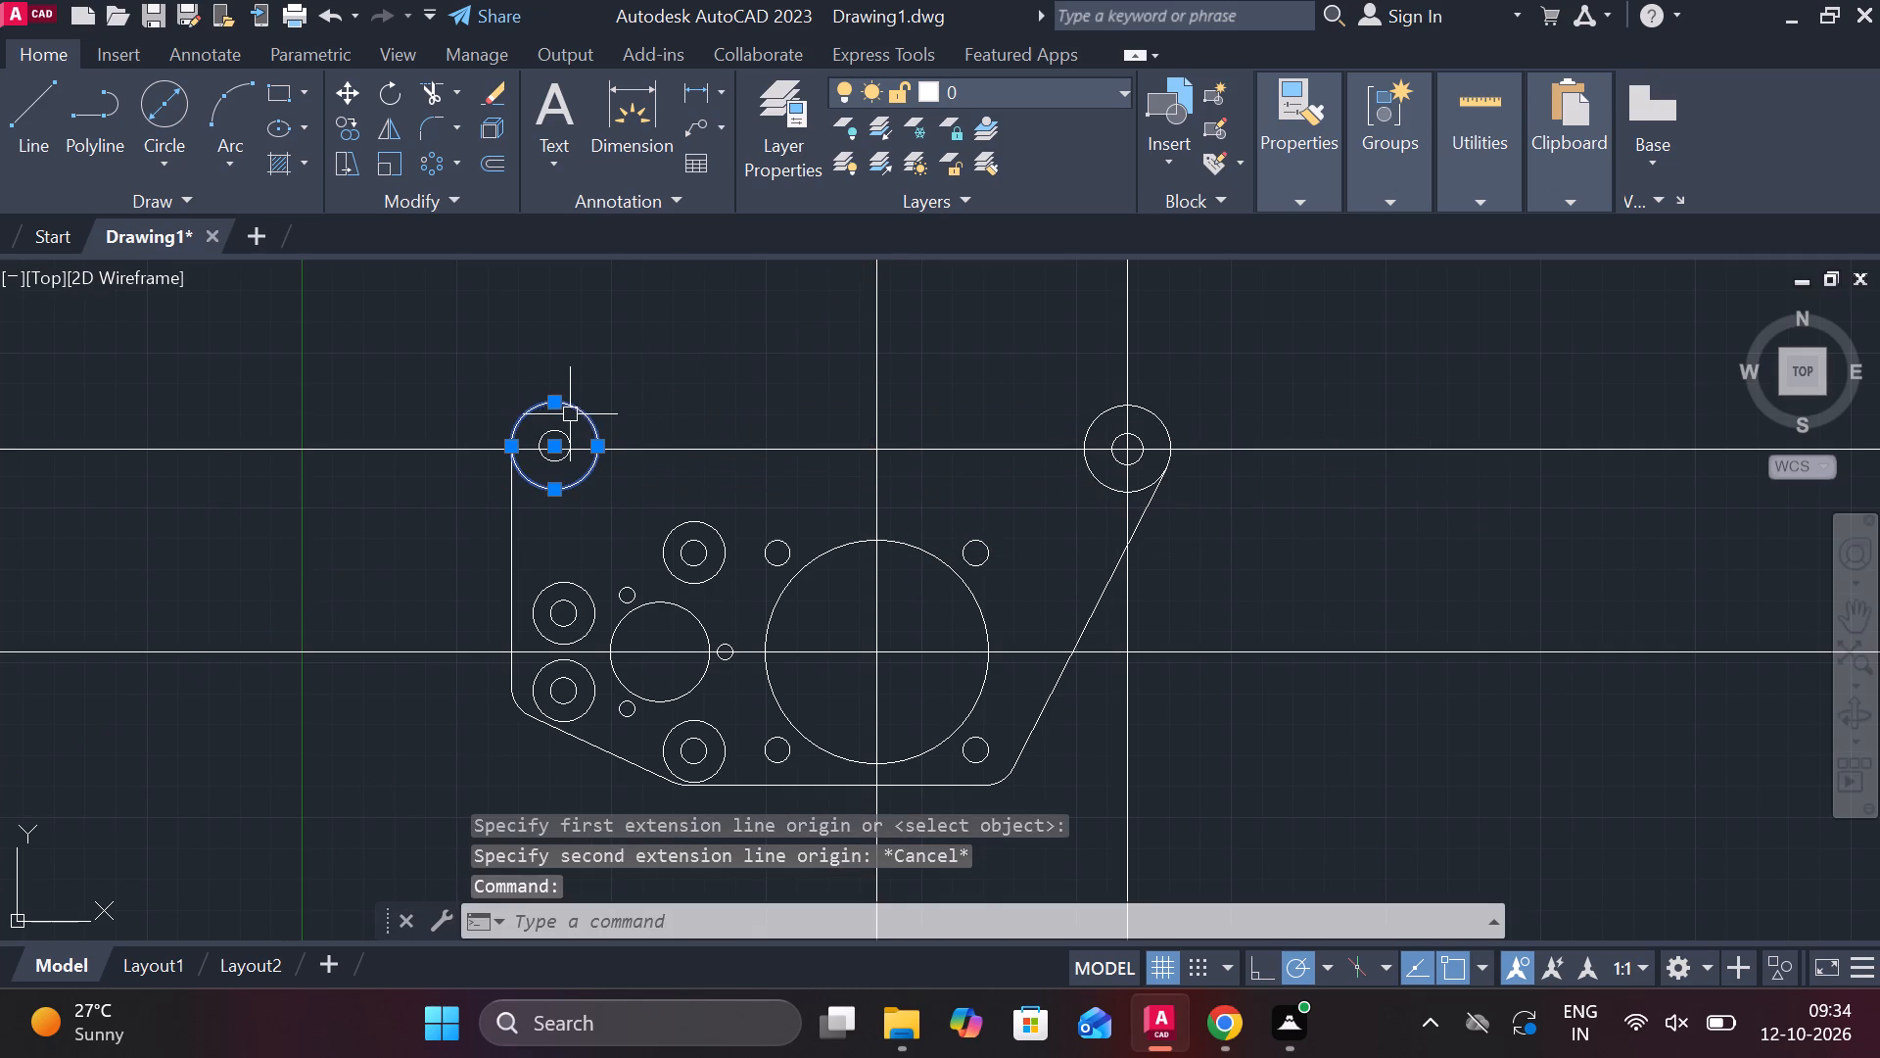
{"action": "left_click", "coordinate": [570, 433]}
{"action": "type", "text": "e"}
{"action": "key", "text": "space"}
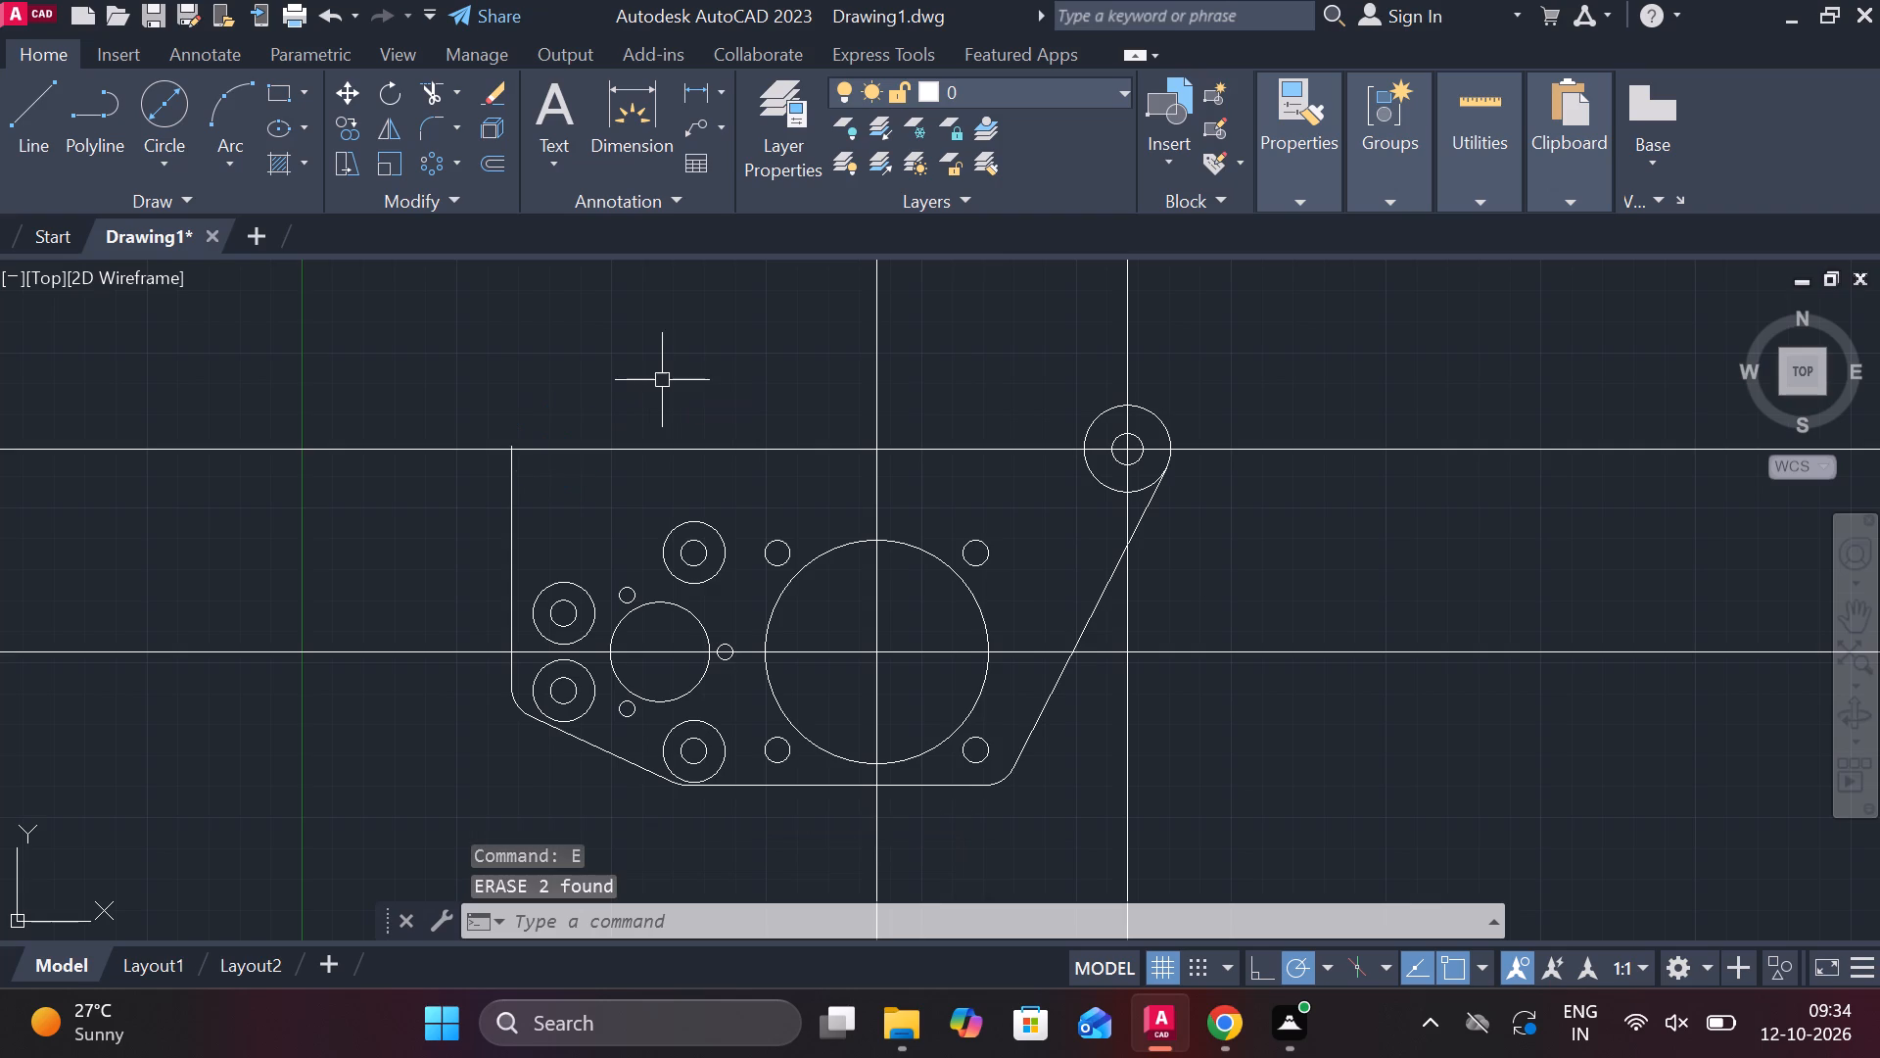
Offset the vertical construction line through the large circle's centre by 97 to the left.
{"action": "left_click", "coordinate": [880, 403]}
{"action": "key", "text": "o"}
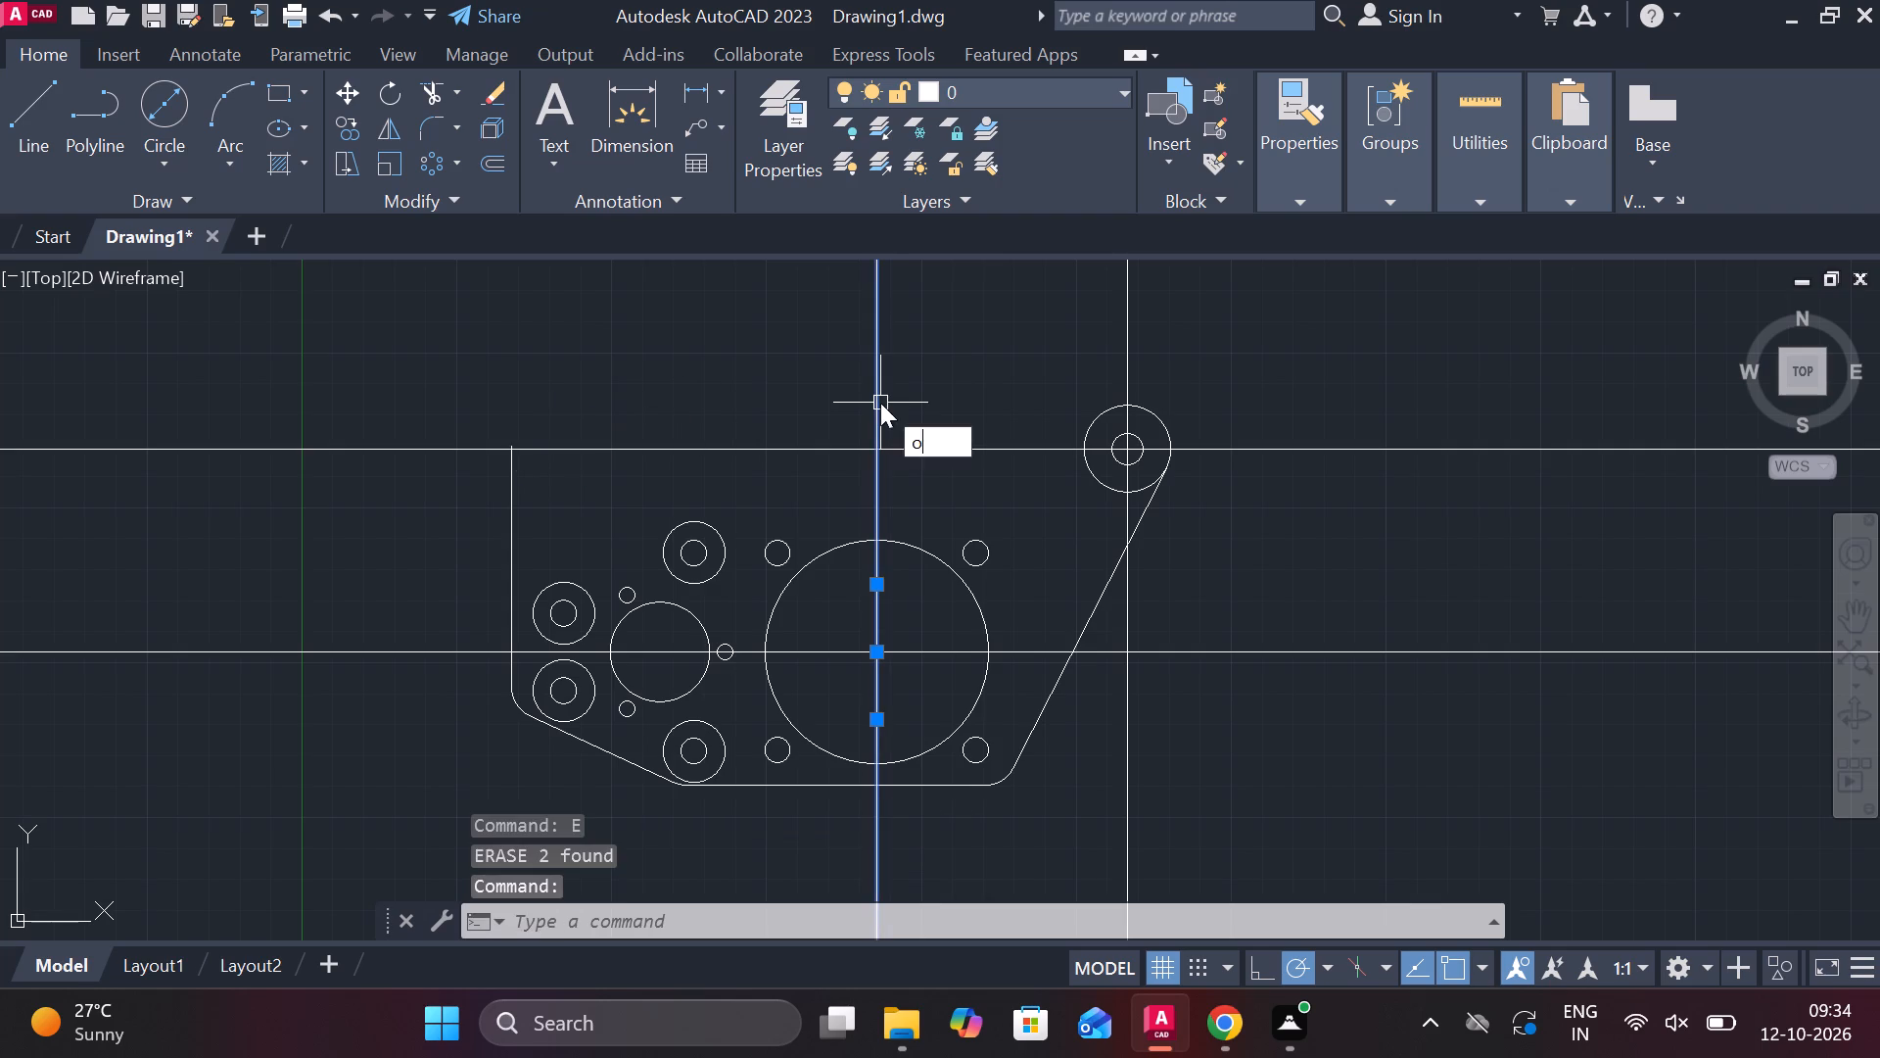
{"action": "key", "text": "Return"}
{"action": "key", "text": "Return"}
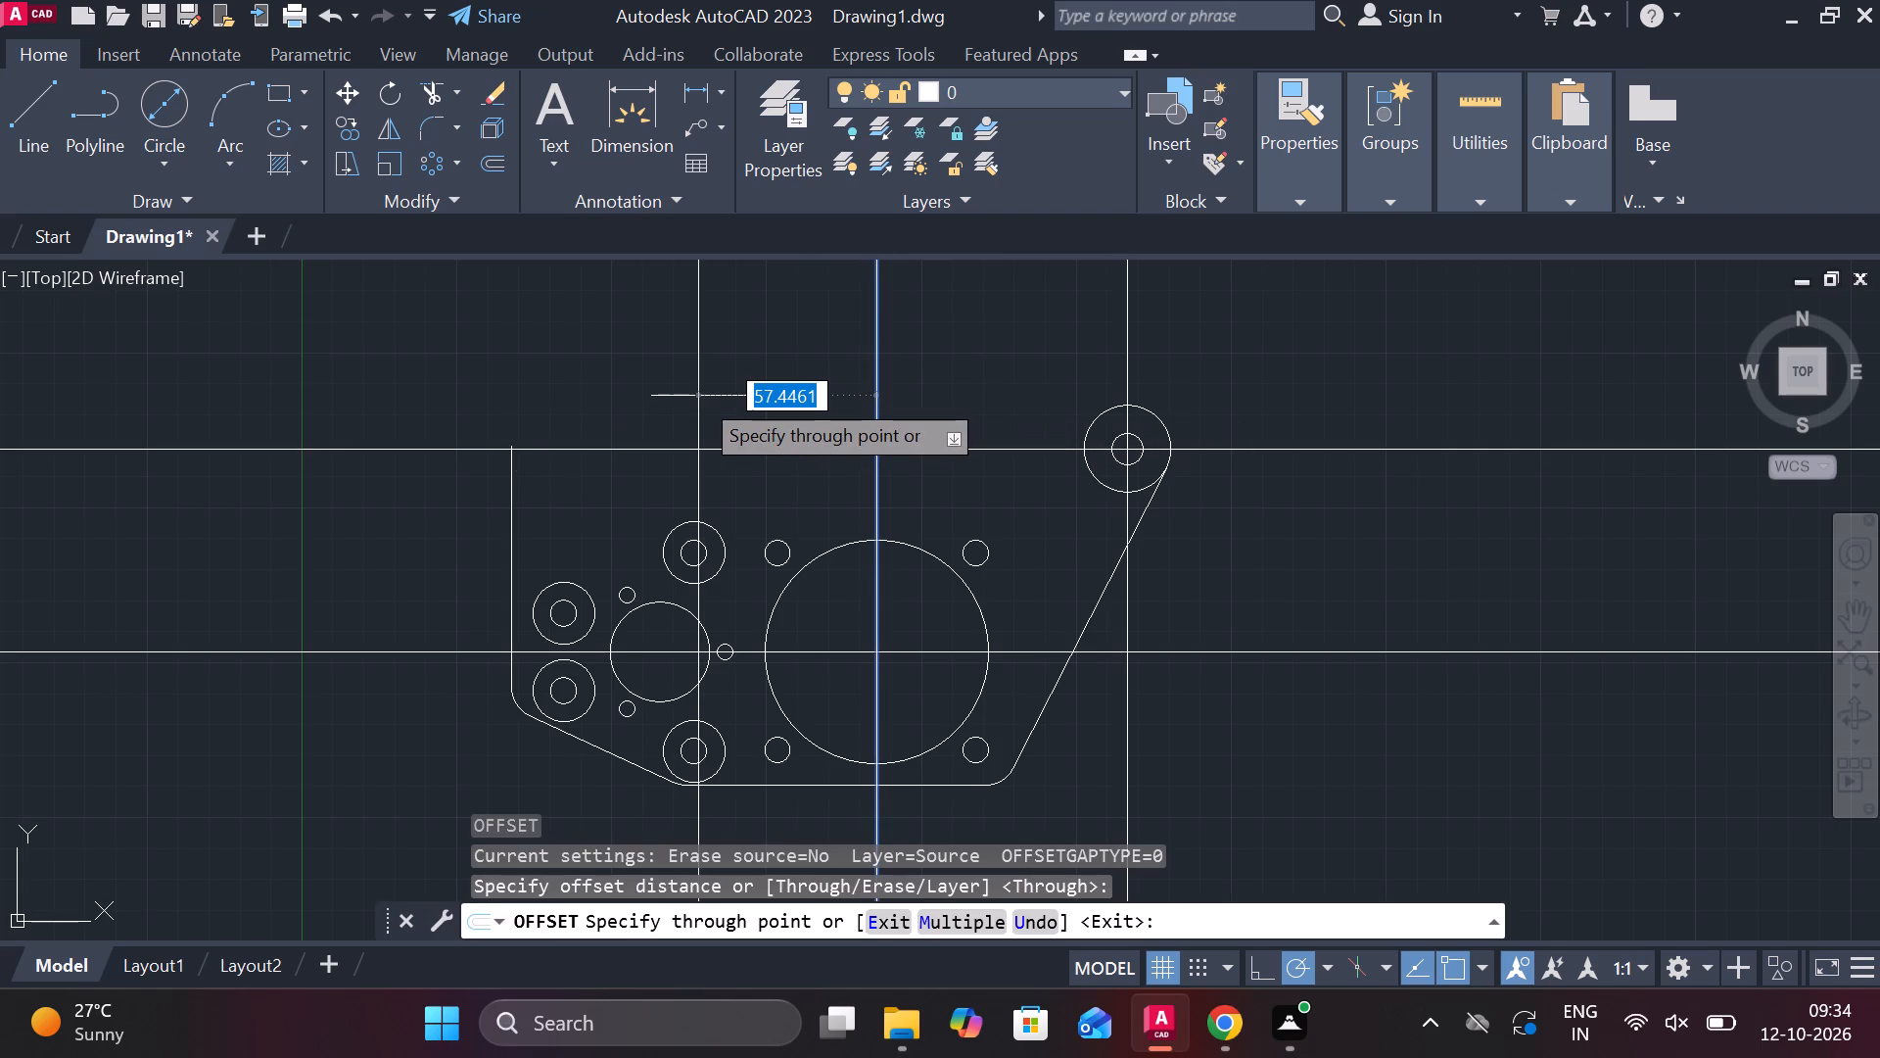
{"action": "type", "text": "97"}
{"action": "key", "text": "space"}
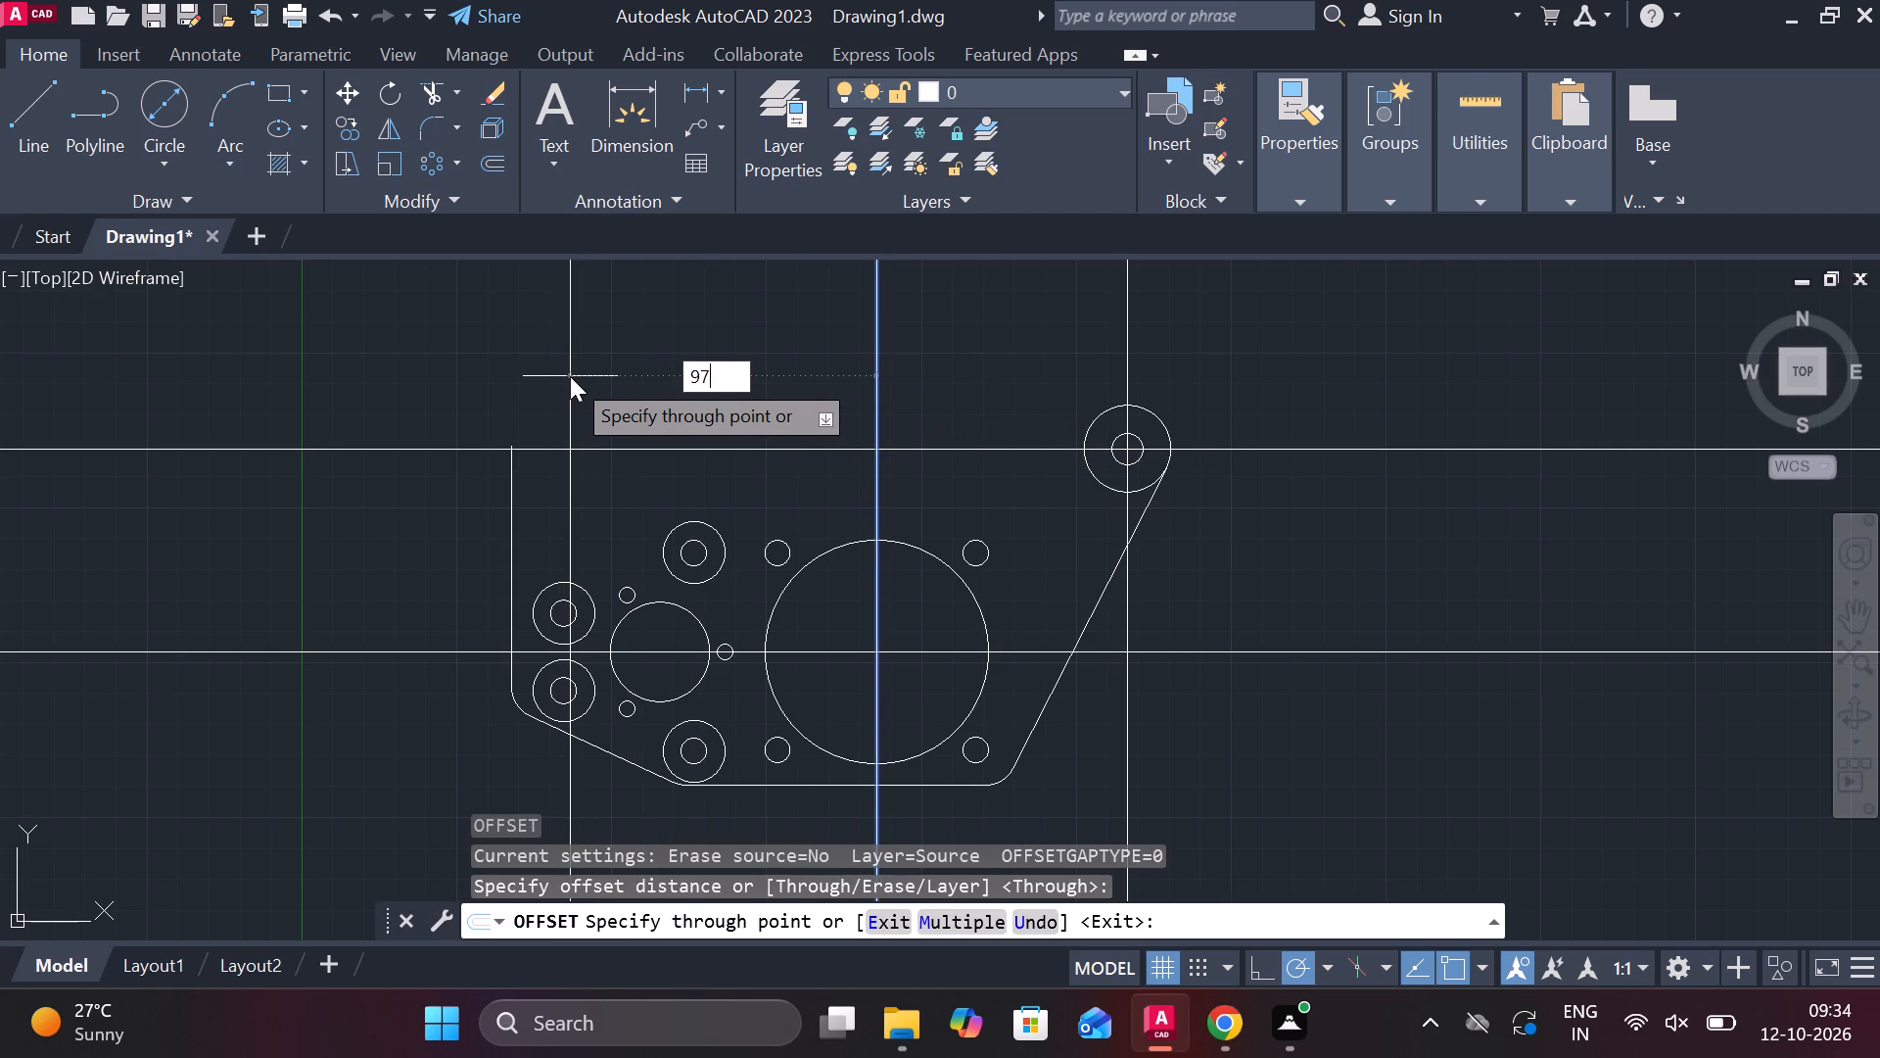
{"action": "key", "text": "Escape"}
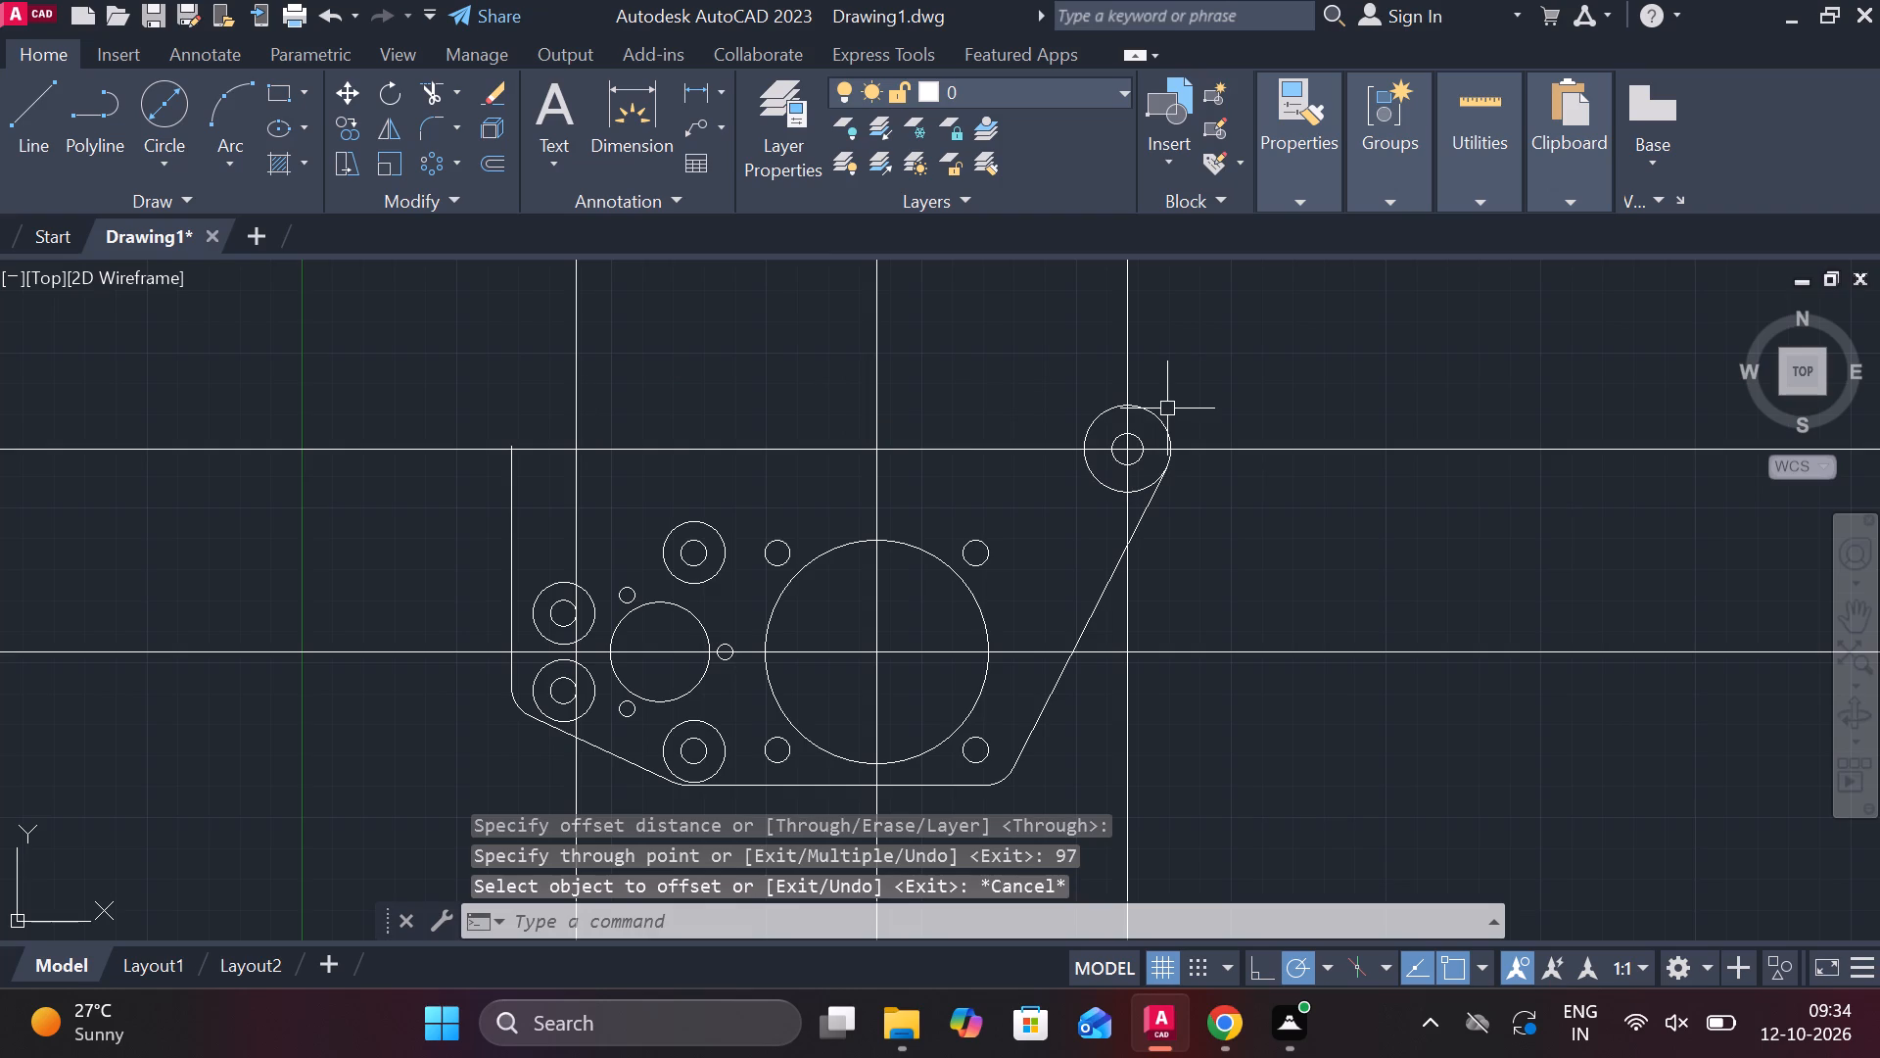
Copy the two upper-right concentric circles from their centre to the intersection of the left offset line and the upper horizontal construction line.
{"action": "scroll", "coordinate": [1172, 409], "scroll_direction": "up", "scroll_amount": 1}
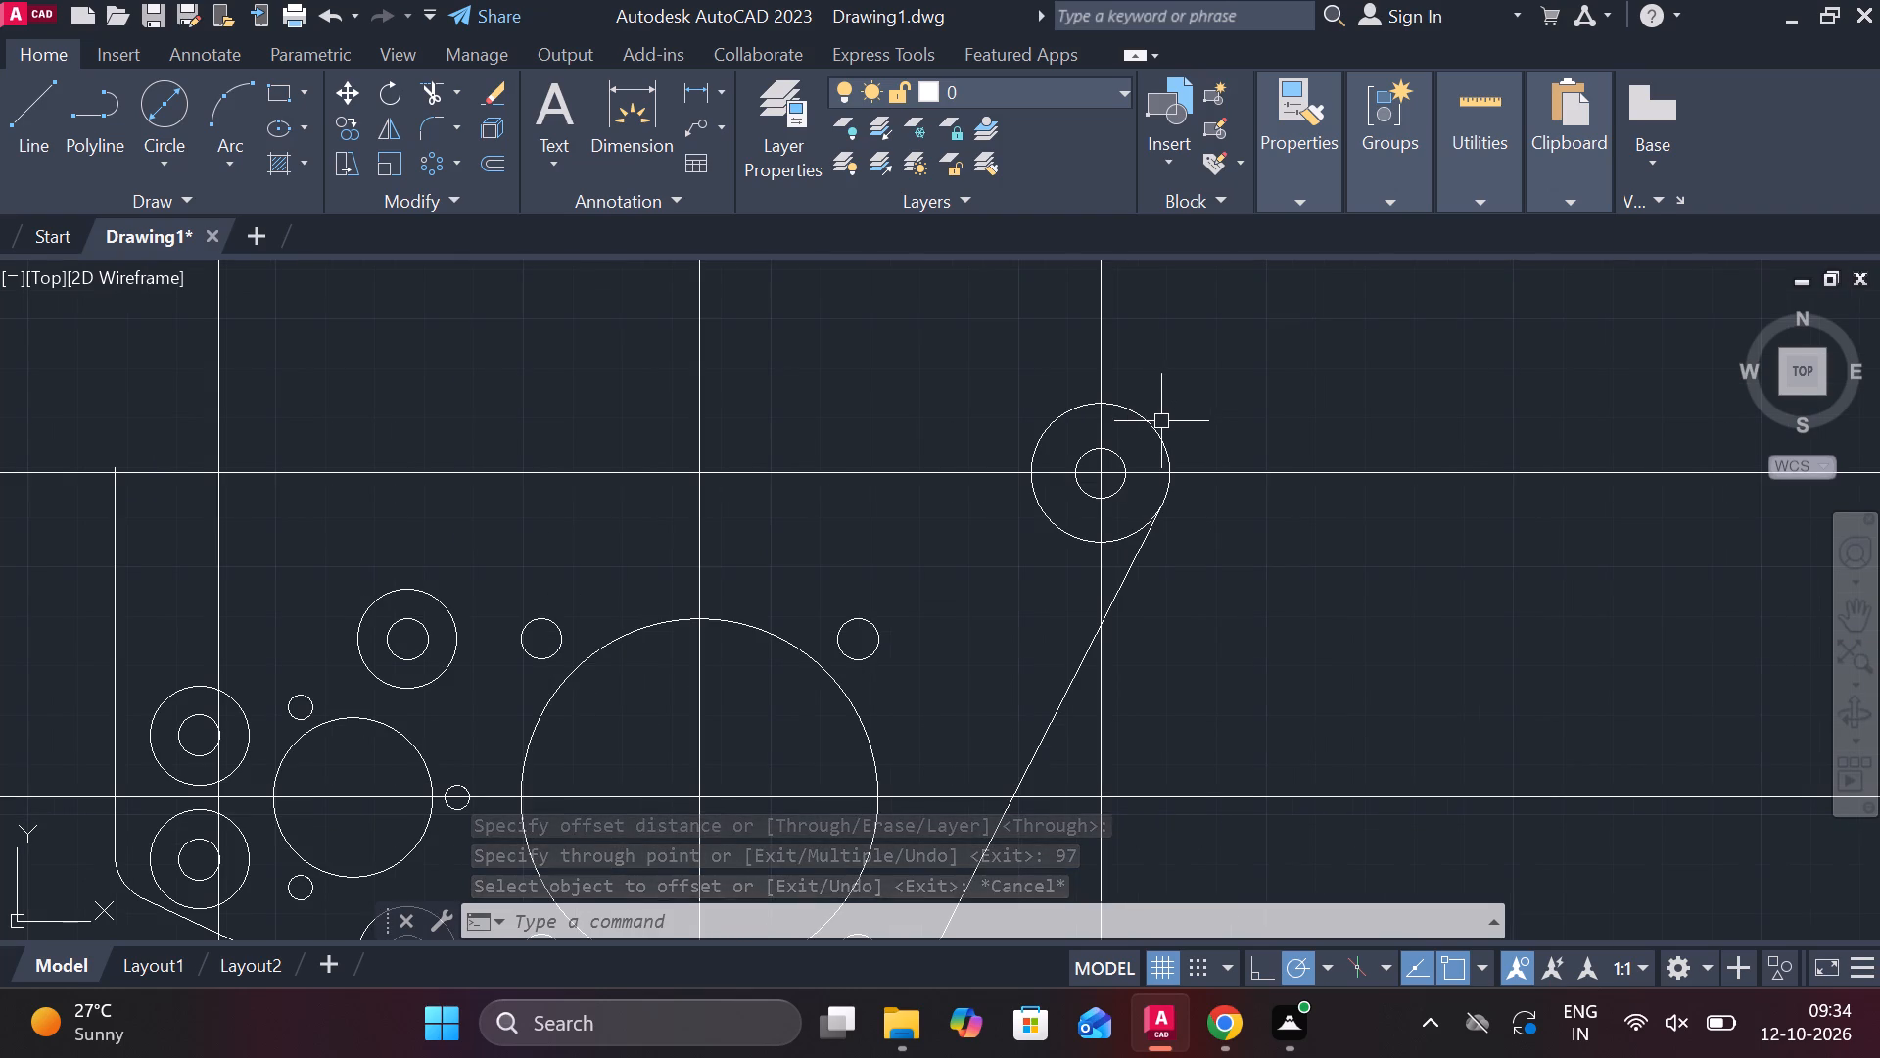
{"action": "left_click", "coordinate": [1161, 421]}
{"action": "left_click", "coordinate": [1161, 421]}
{"action": "left_click", "coordinate": [1144, 416]}
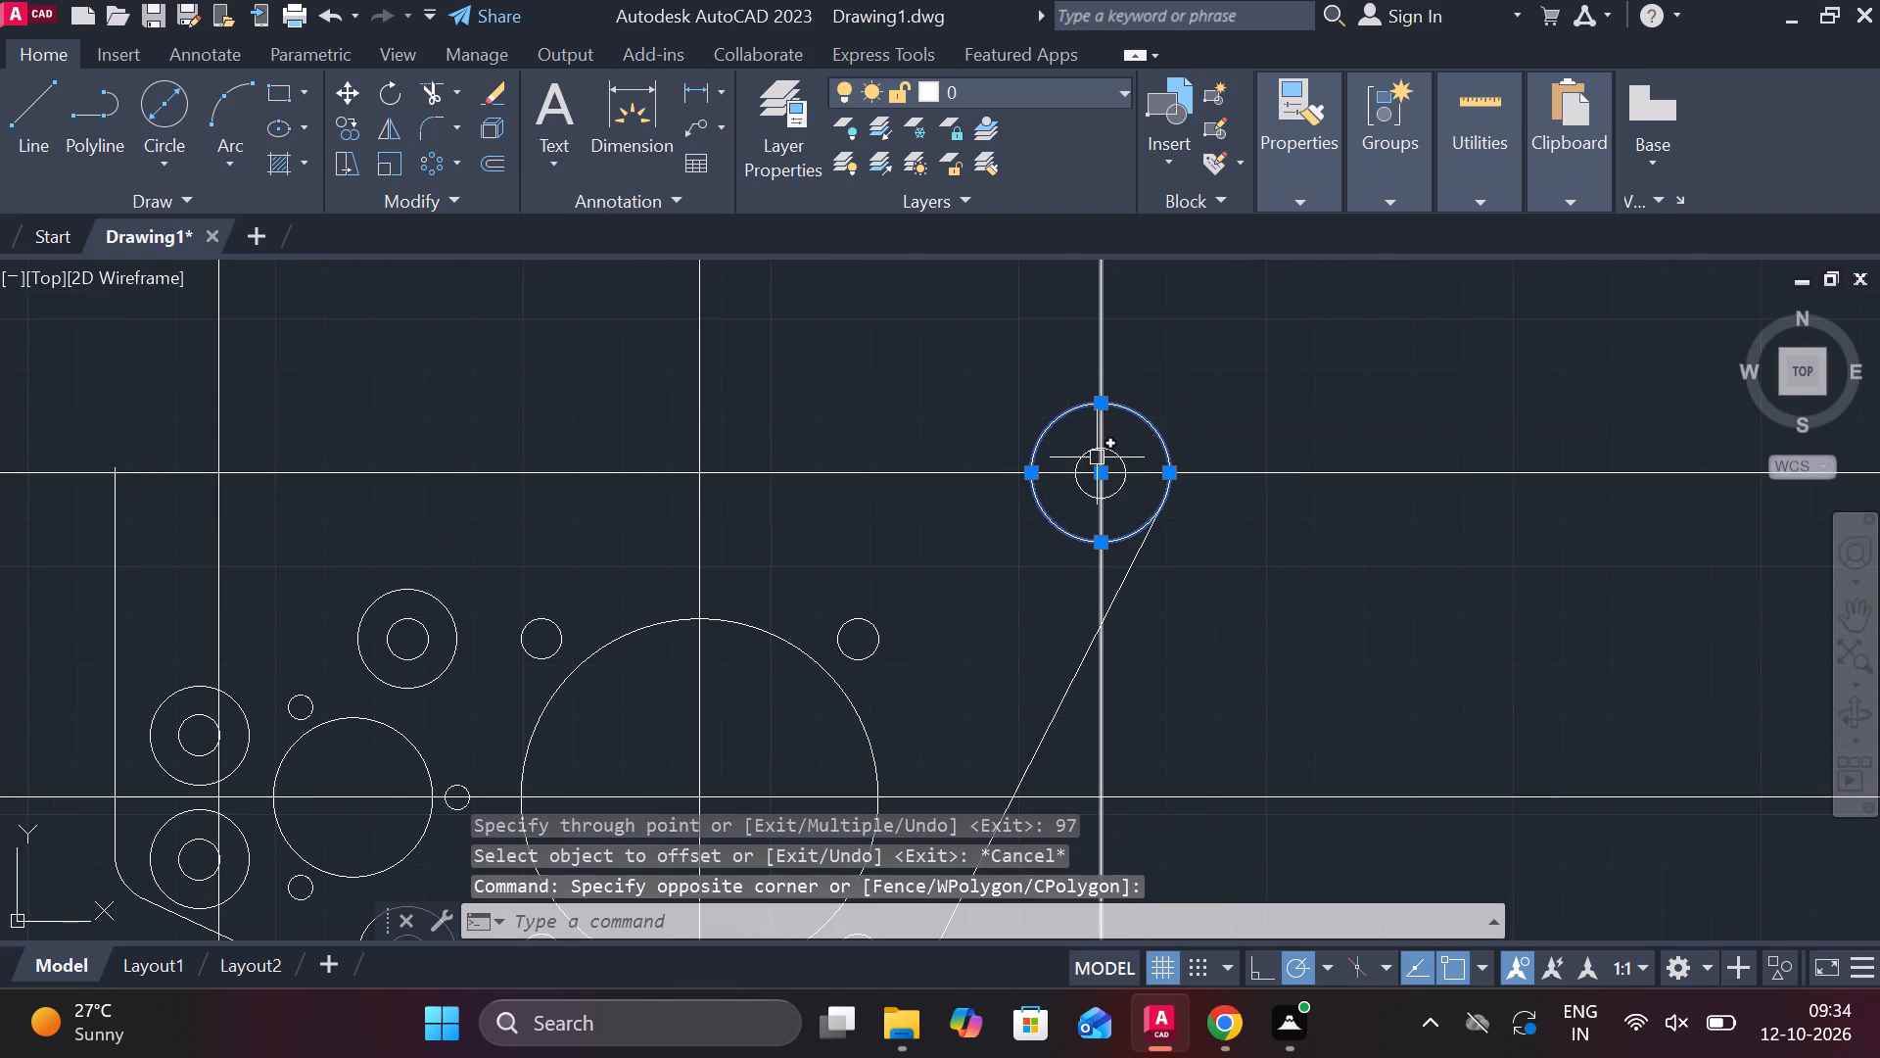
{"action": "left_click", "coordinate": [1122, 461]}
{"action": "type", "text": "co"}
{"action": "key", "text": "Return"}
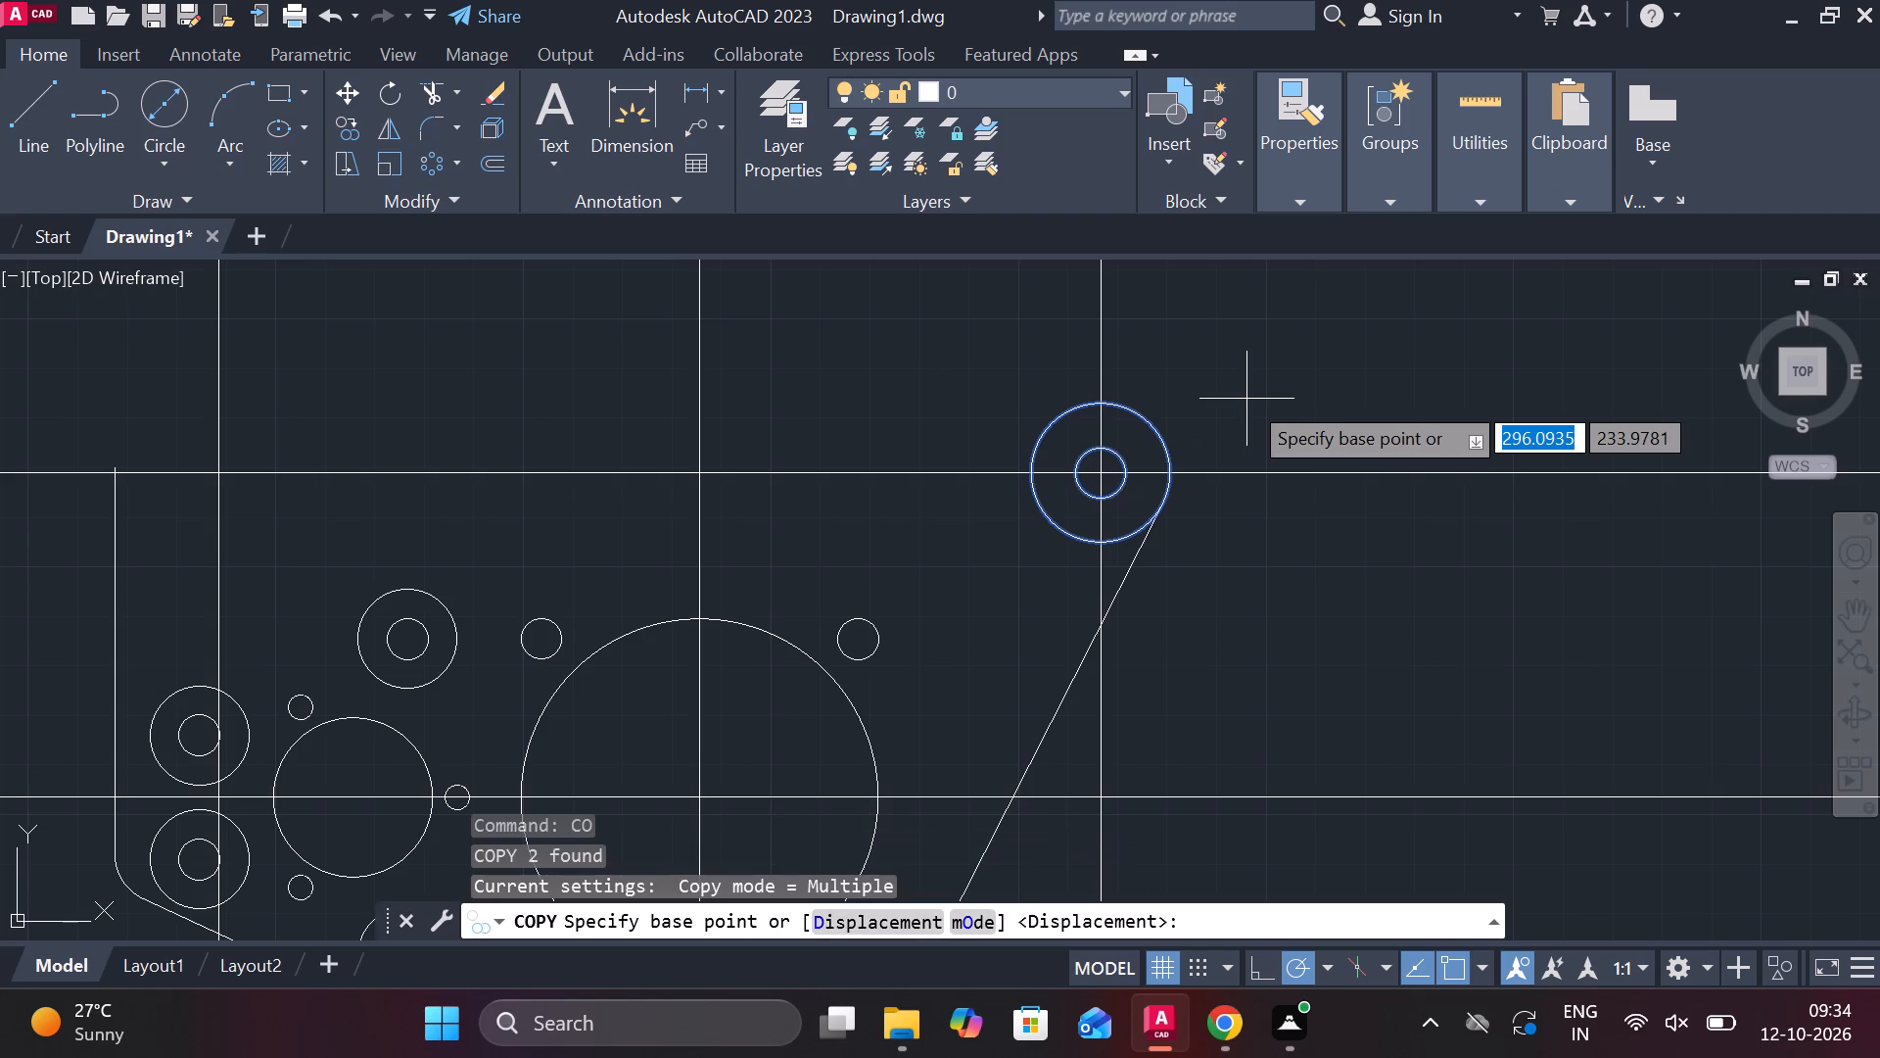
{"action": "left_click", "coordinate": [1102, 472]}
{"action": "scroll", "coordinate": [868, 420], "scroll_direction": "down", "scroll_amount": 2}
{"action": "scroll", "coordinate": [589, 409], "scroll_direction": "up", "scroll_amount": 3}
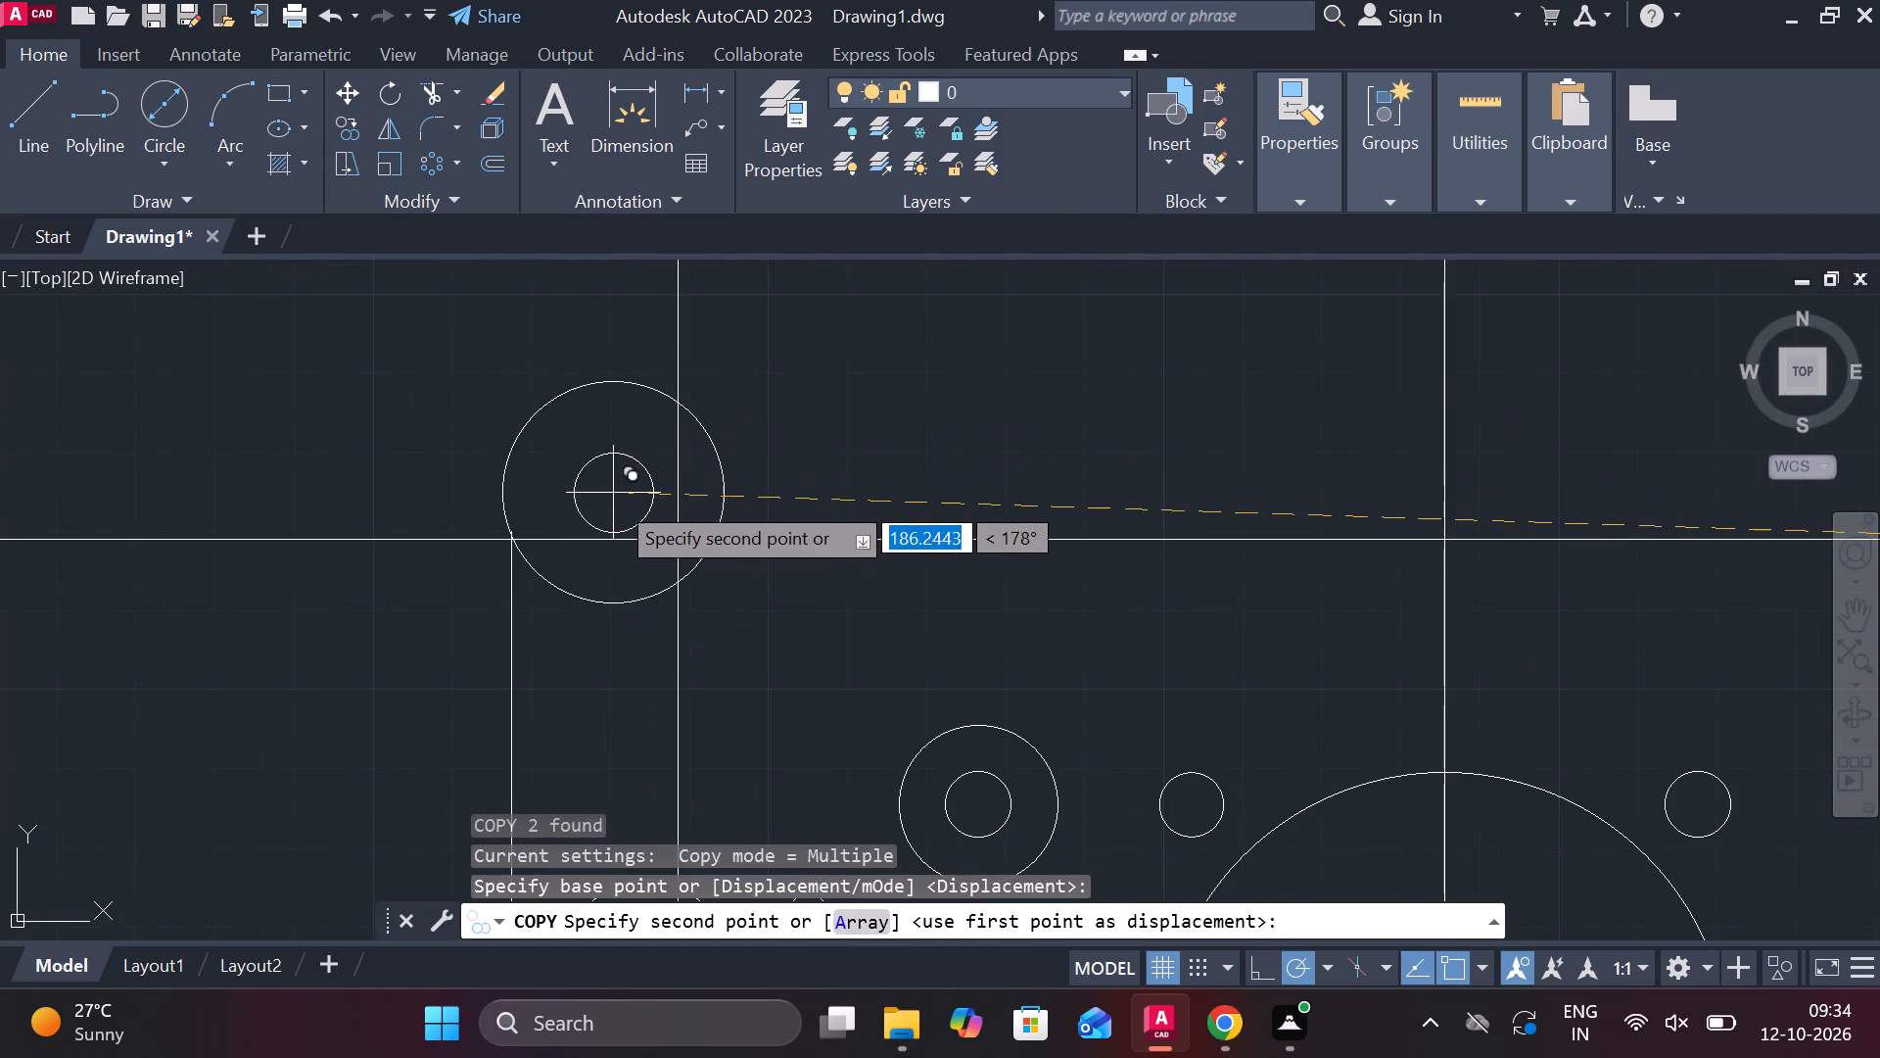
{"action": "left_click", "coordinate": [677, 542]}
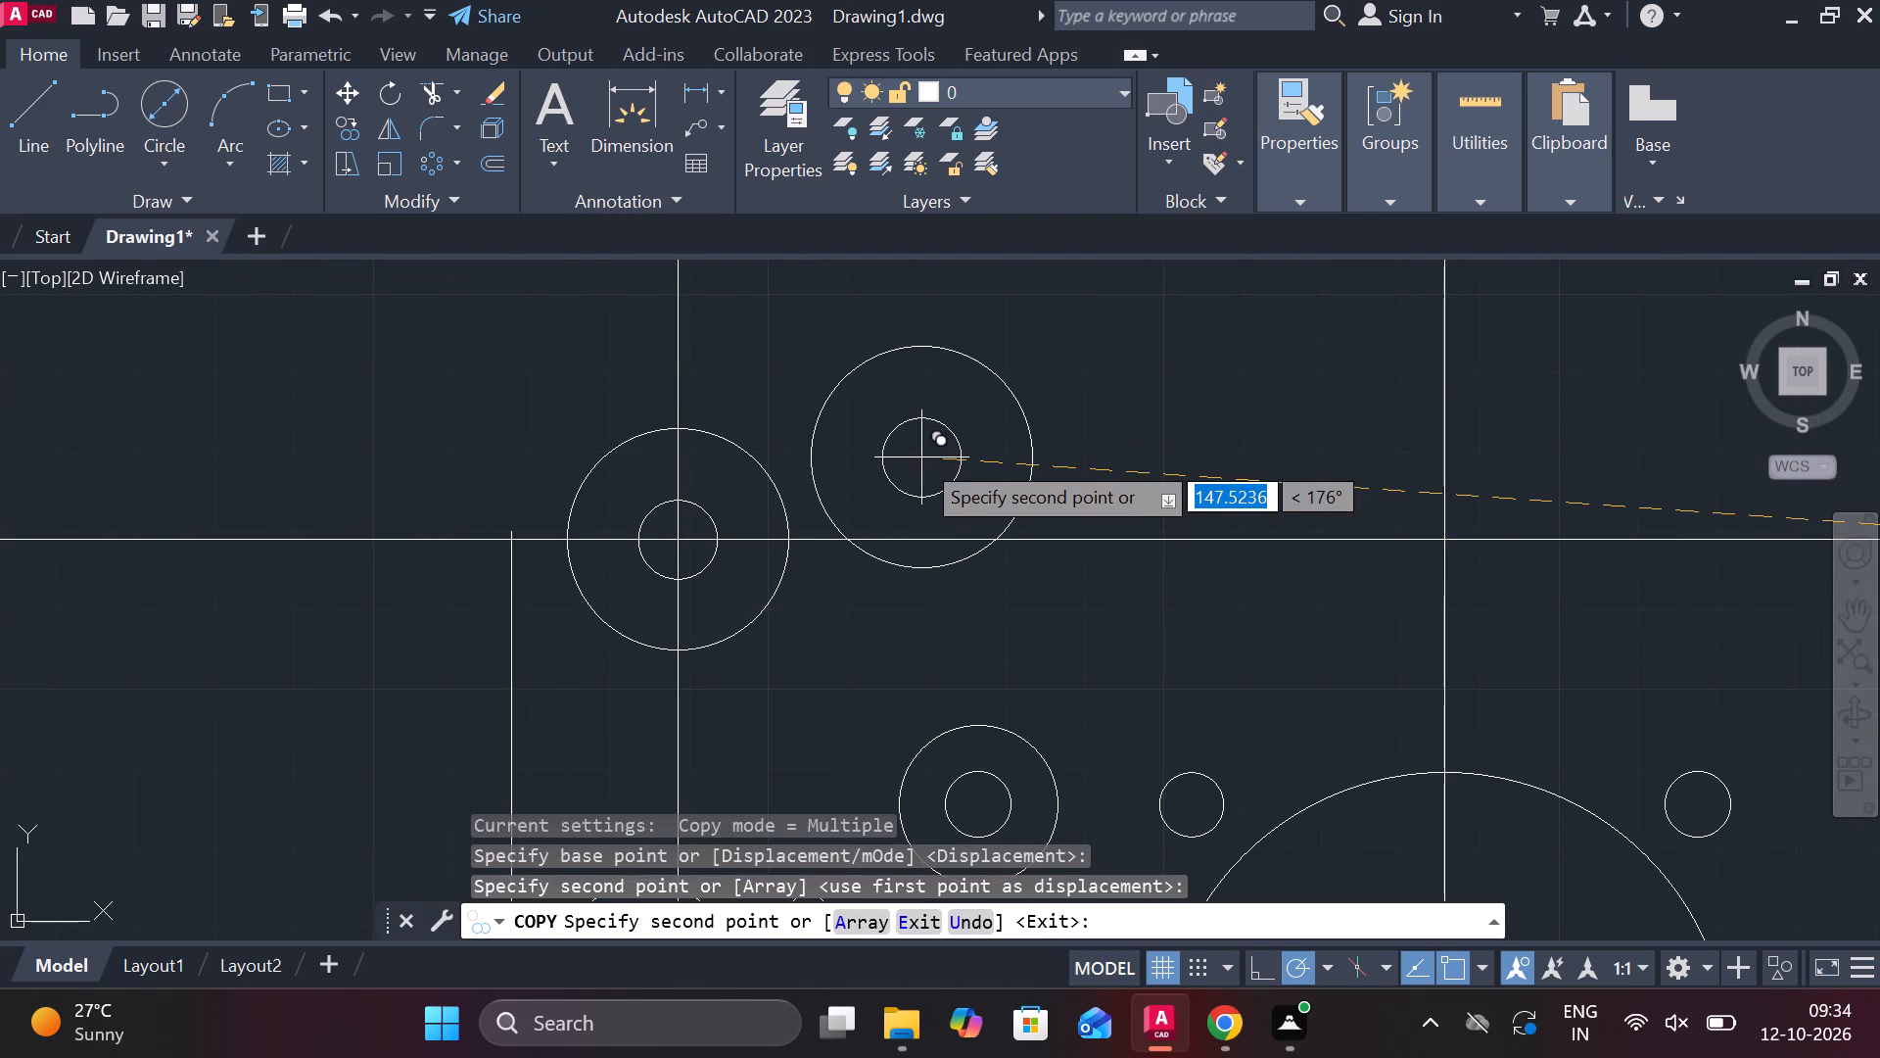
{"action": "scroll", "coordinate": [893, 452], "scroll_direction": "down", "scroll_amount": 2}
{"action": "key", "text": "Escape"}
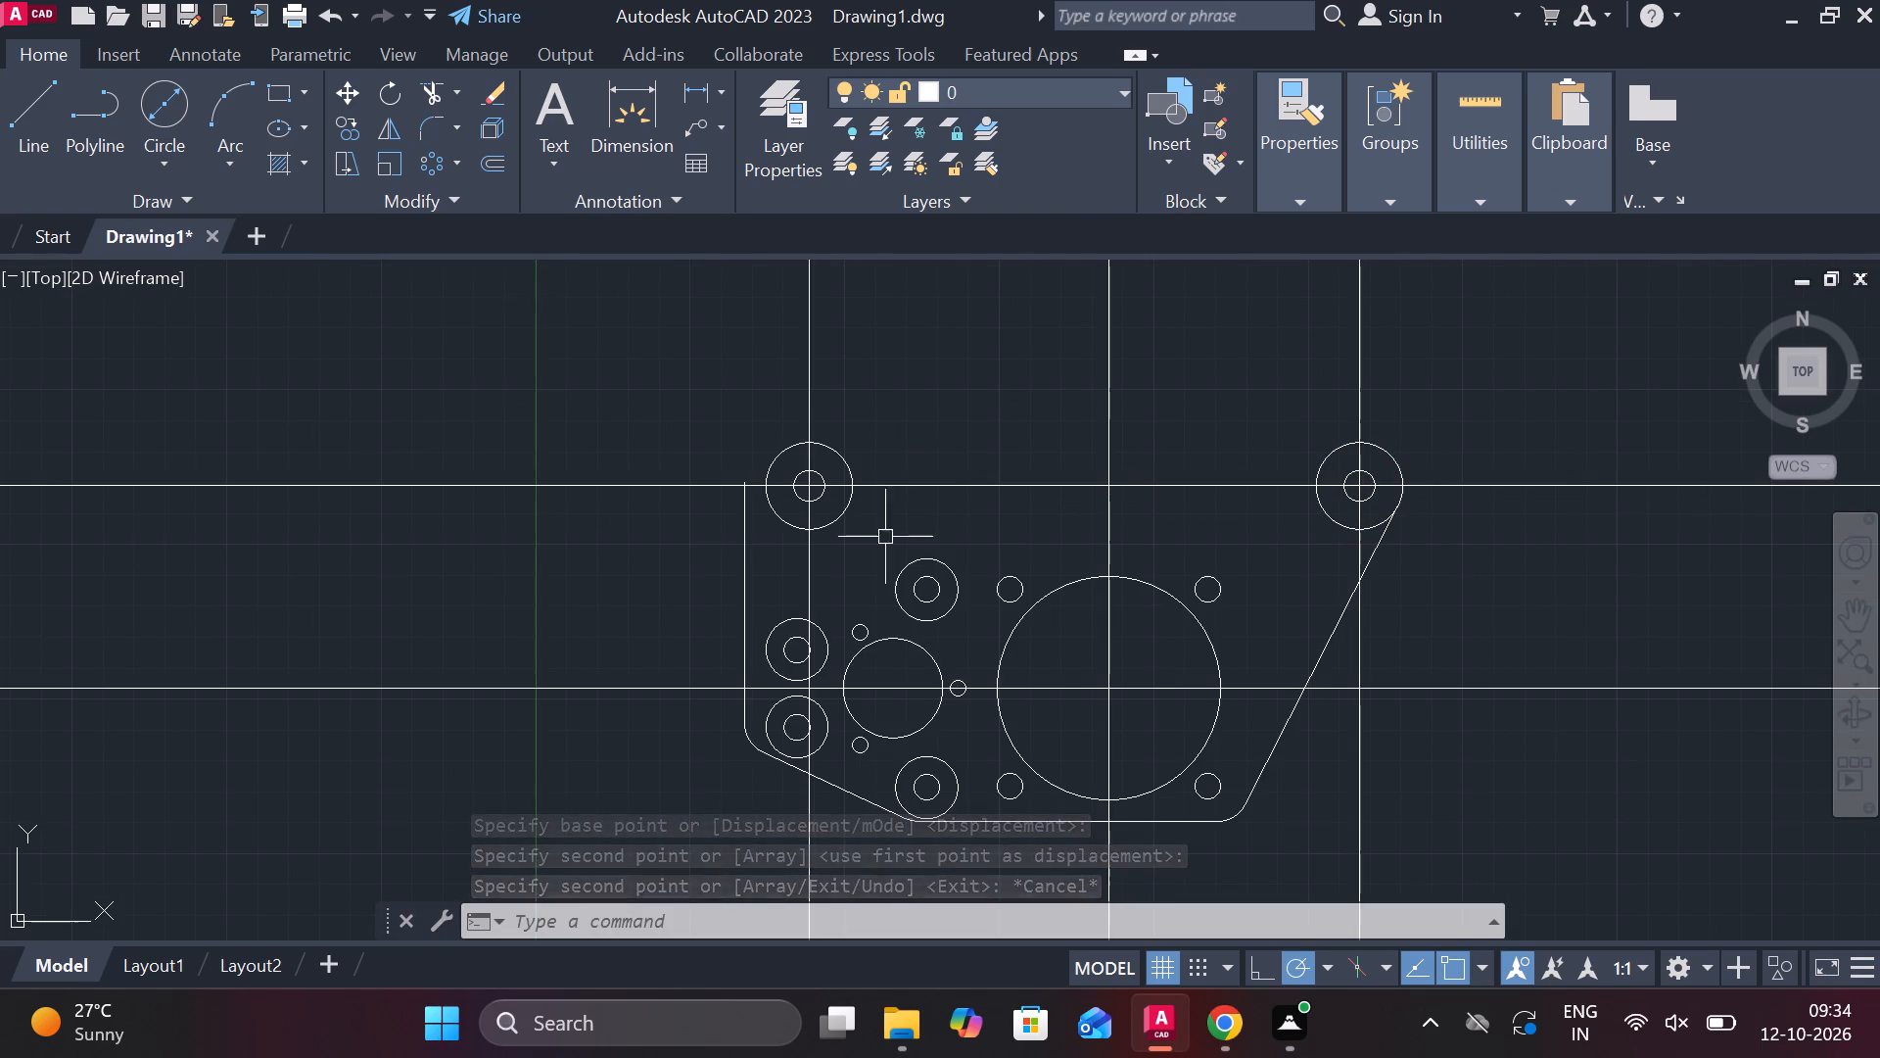
Erase the plate's vertical left edge line.
{"action": "left_click", "coordinate": [741, 559]}
{"action": "key", "text": "e"}
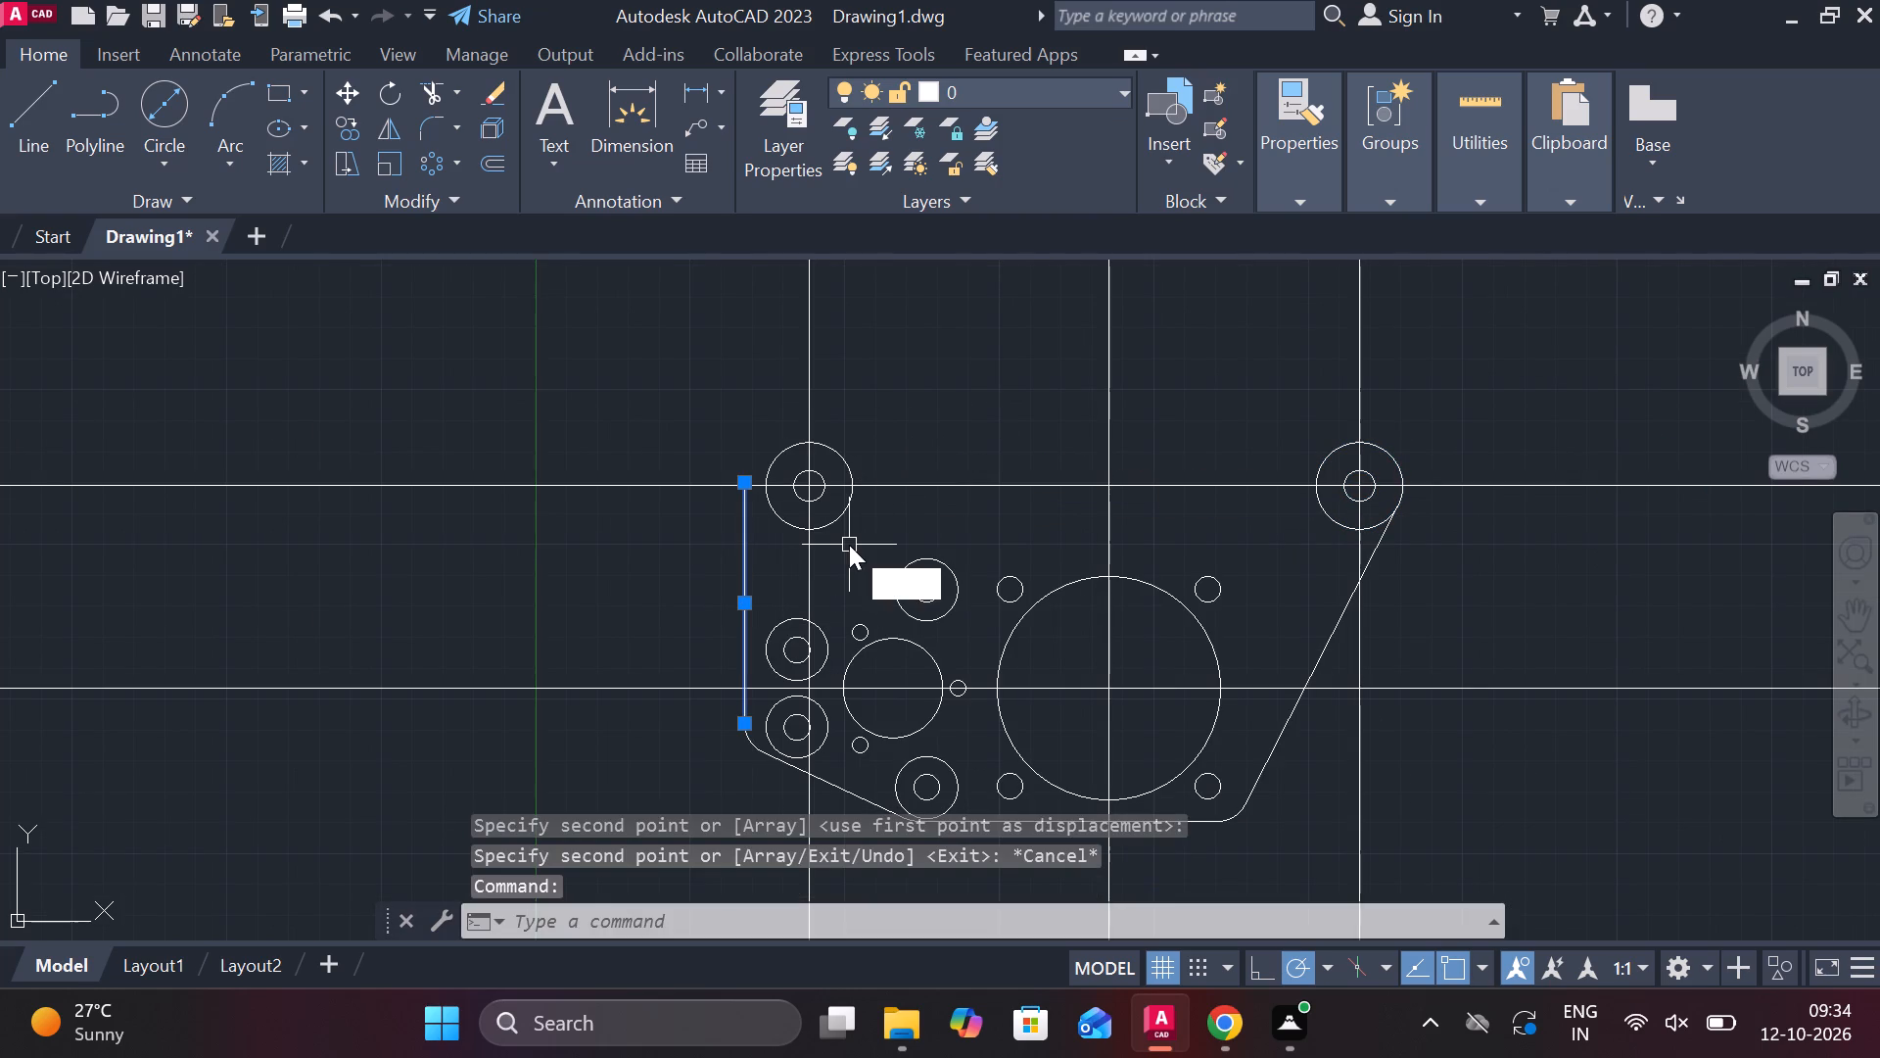
{"action": "key", "text": "space"}
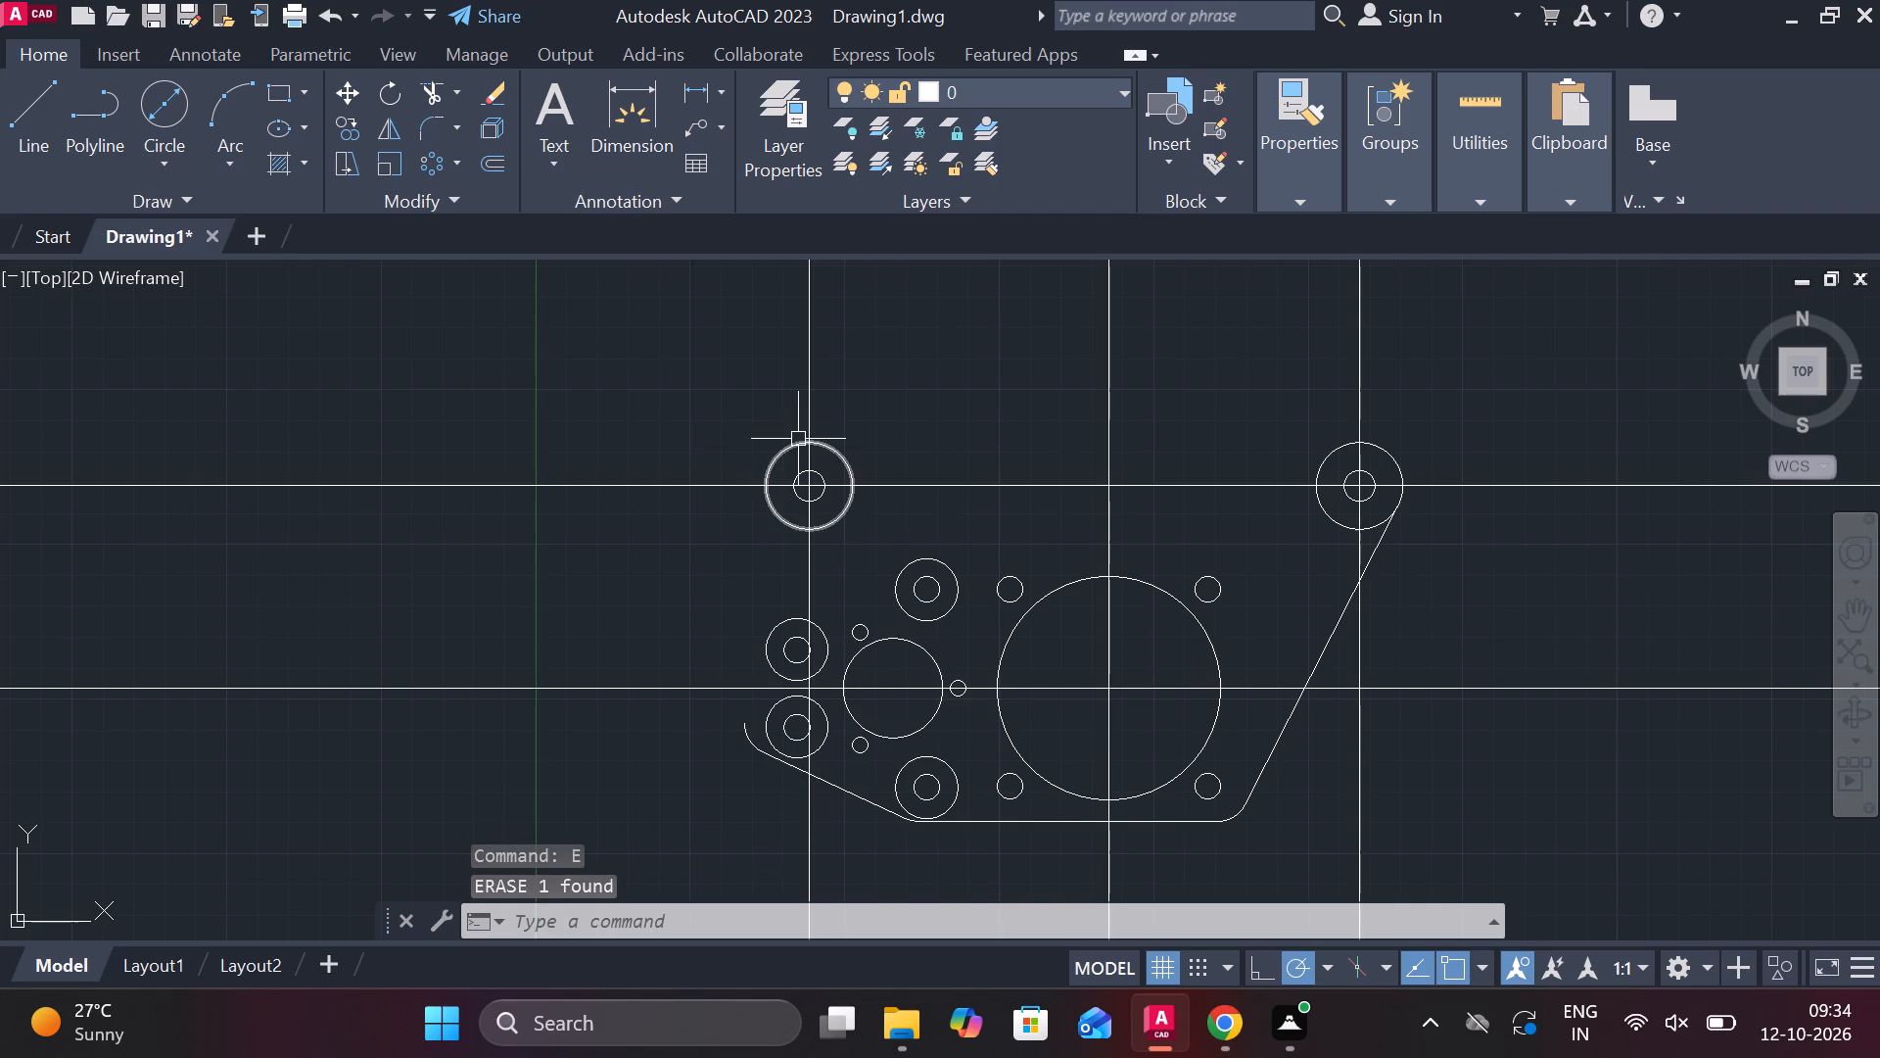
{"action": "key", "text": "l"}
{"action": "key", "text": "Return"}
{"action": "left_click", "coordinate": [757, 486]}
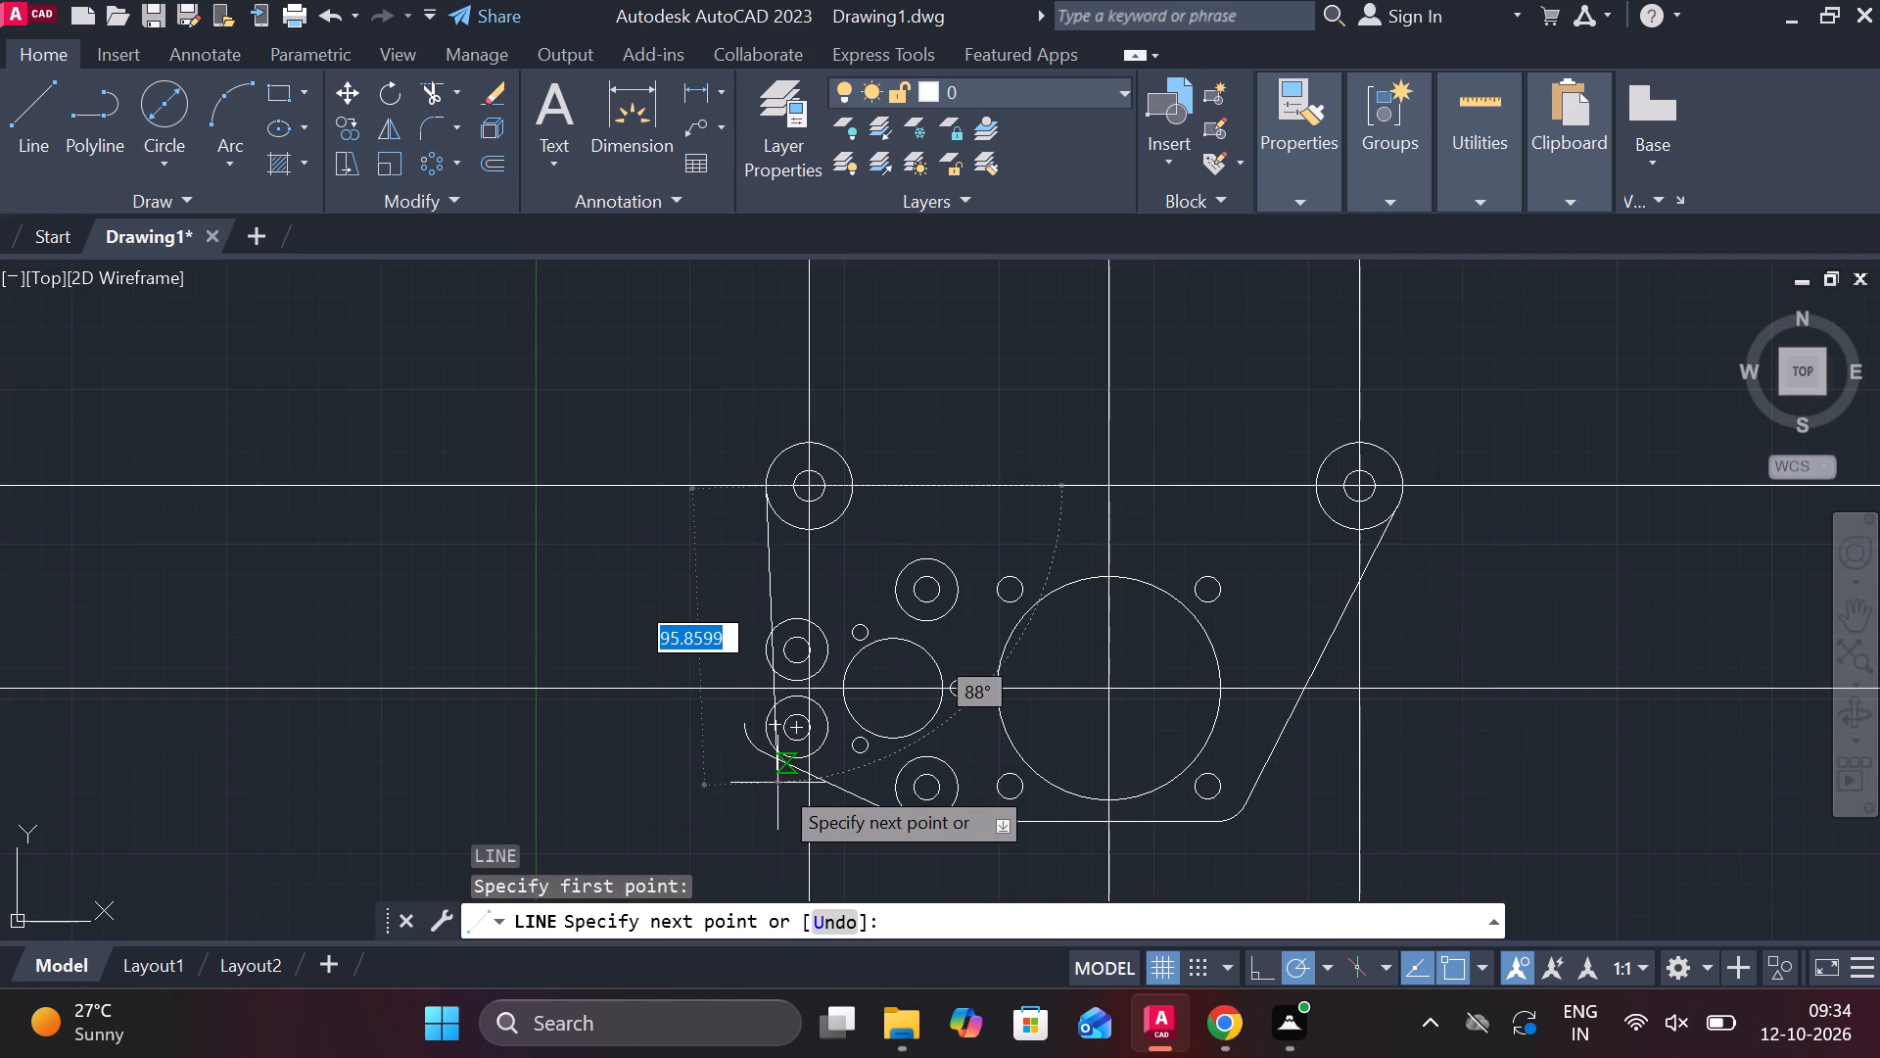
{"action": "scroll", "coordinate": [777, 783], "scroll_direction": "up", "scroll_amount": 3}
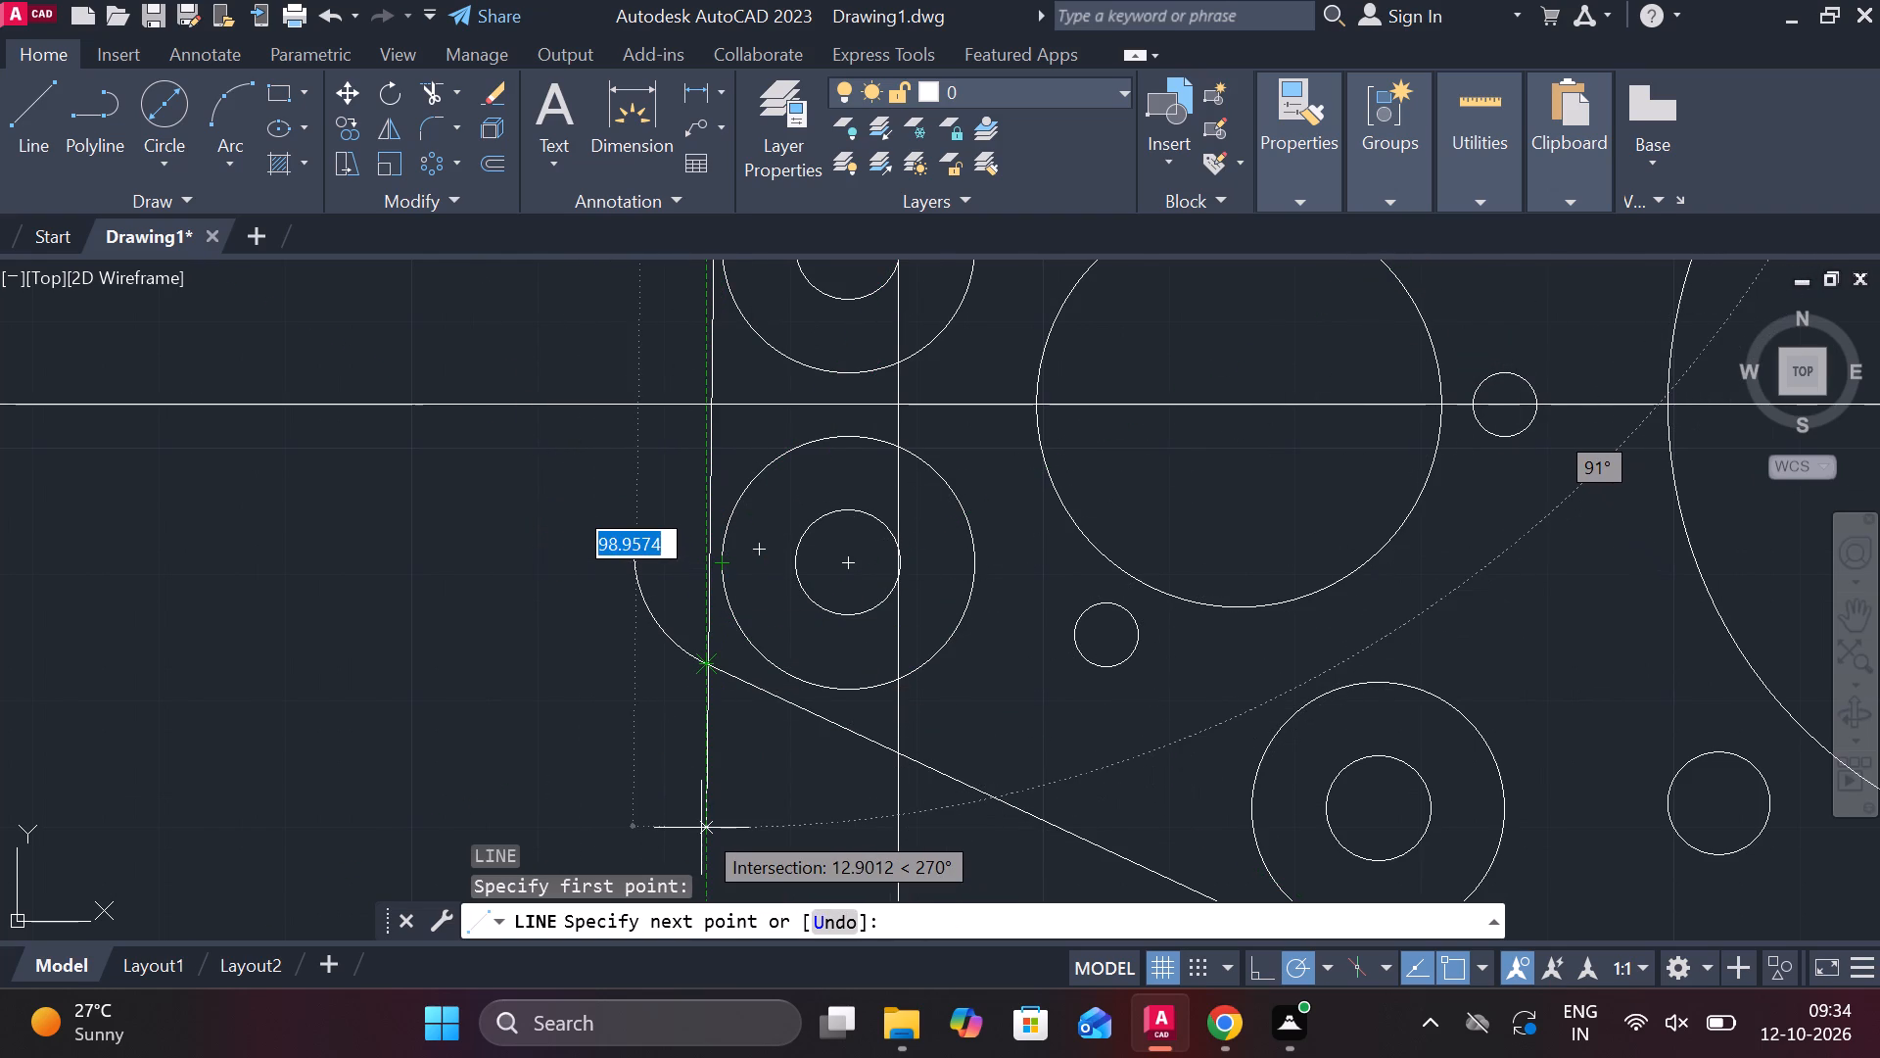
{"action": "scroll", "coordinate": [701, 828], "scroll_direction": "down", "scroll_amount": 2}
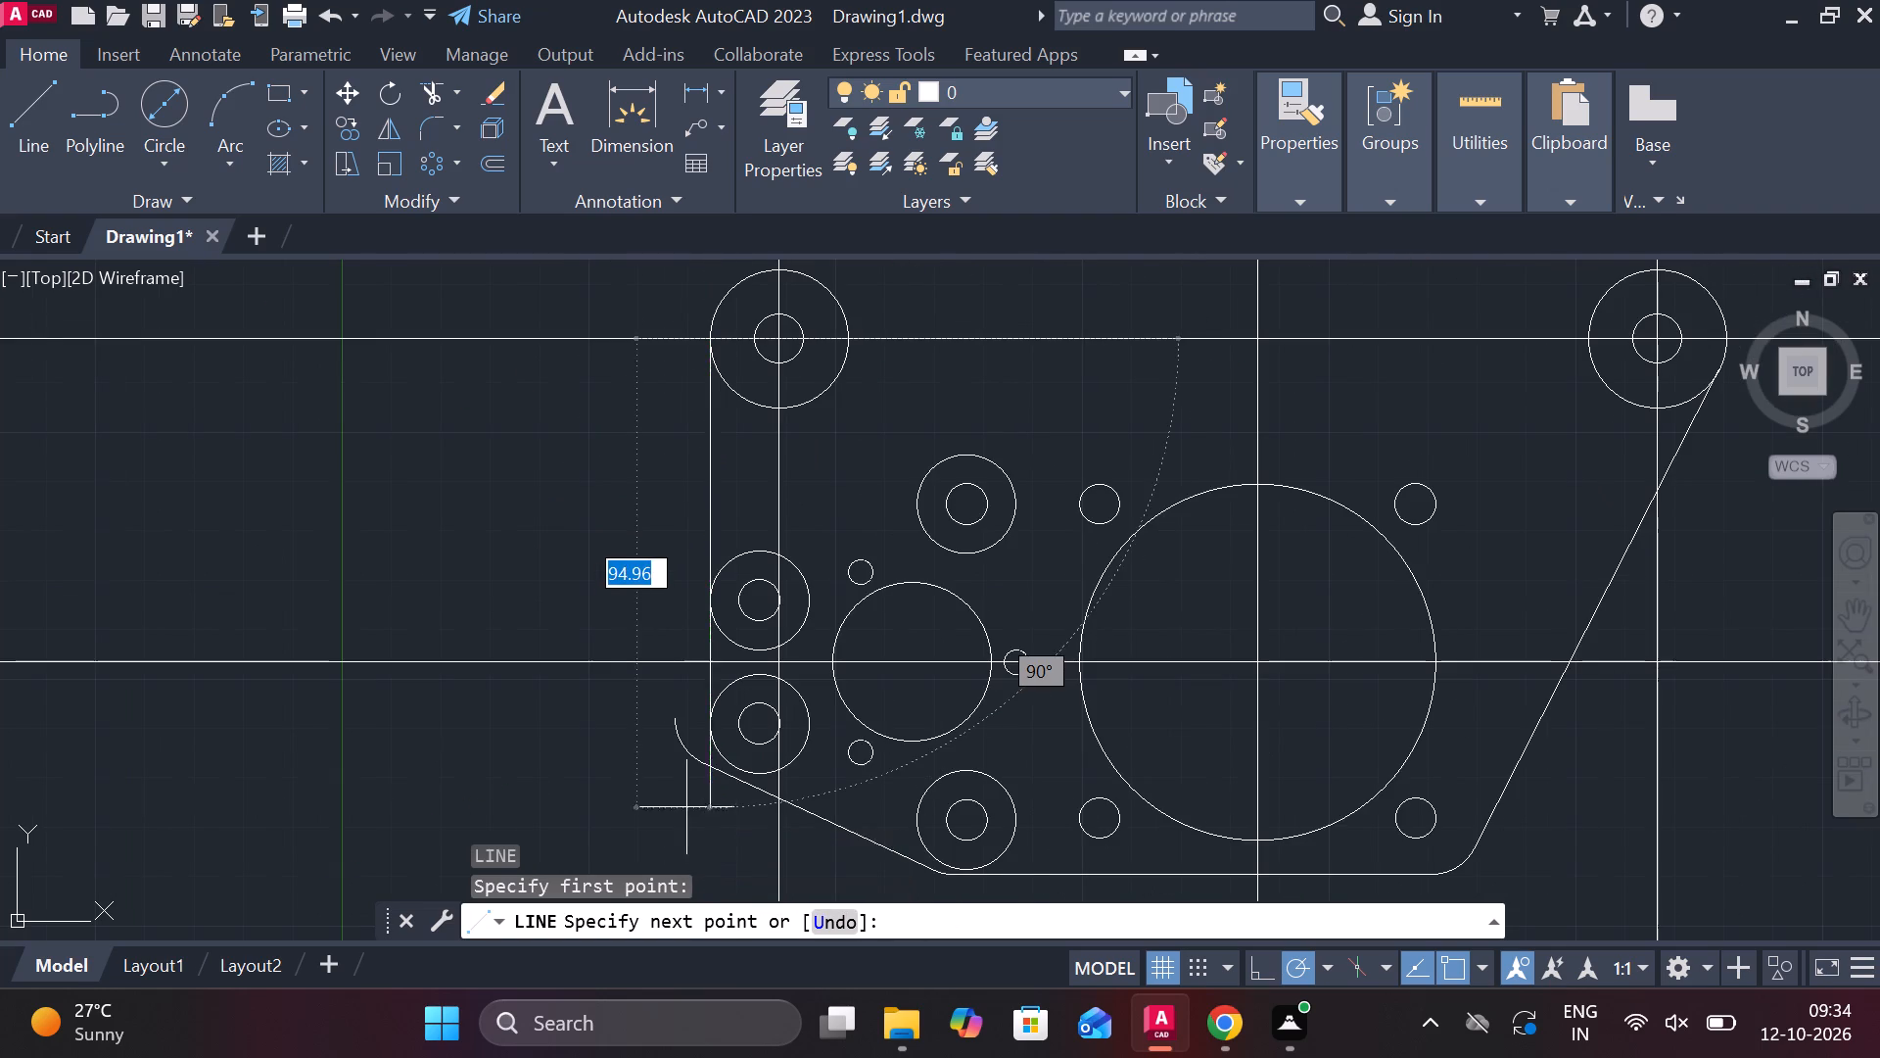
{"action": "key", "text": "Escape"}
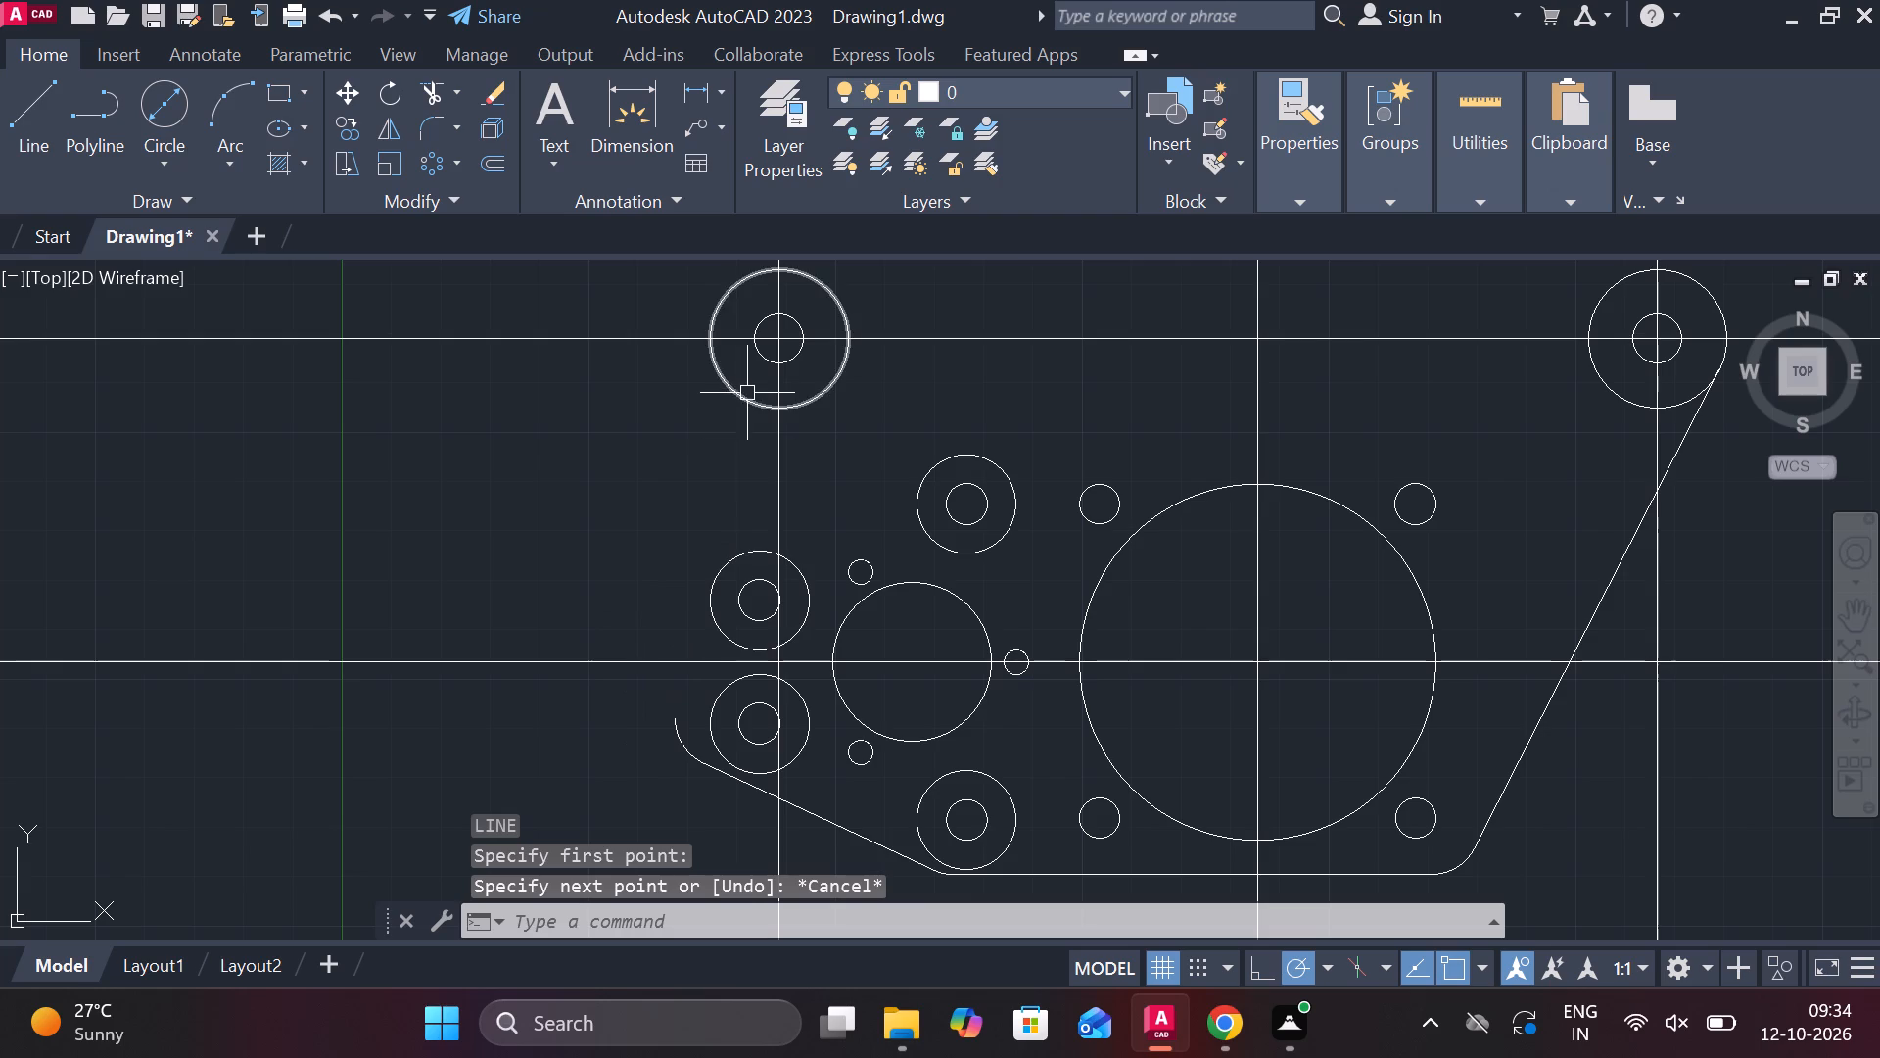
Draw a vertical line from the left quadrant of the upper-left outer circle down past the plate's lower-left sloped edge.
{"action": "key", "text": "l"}
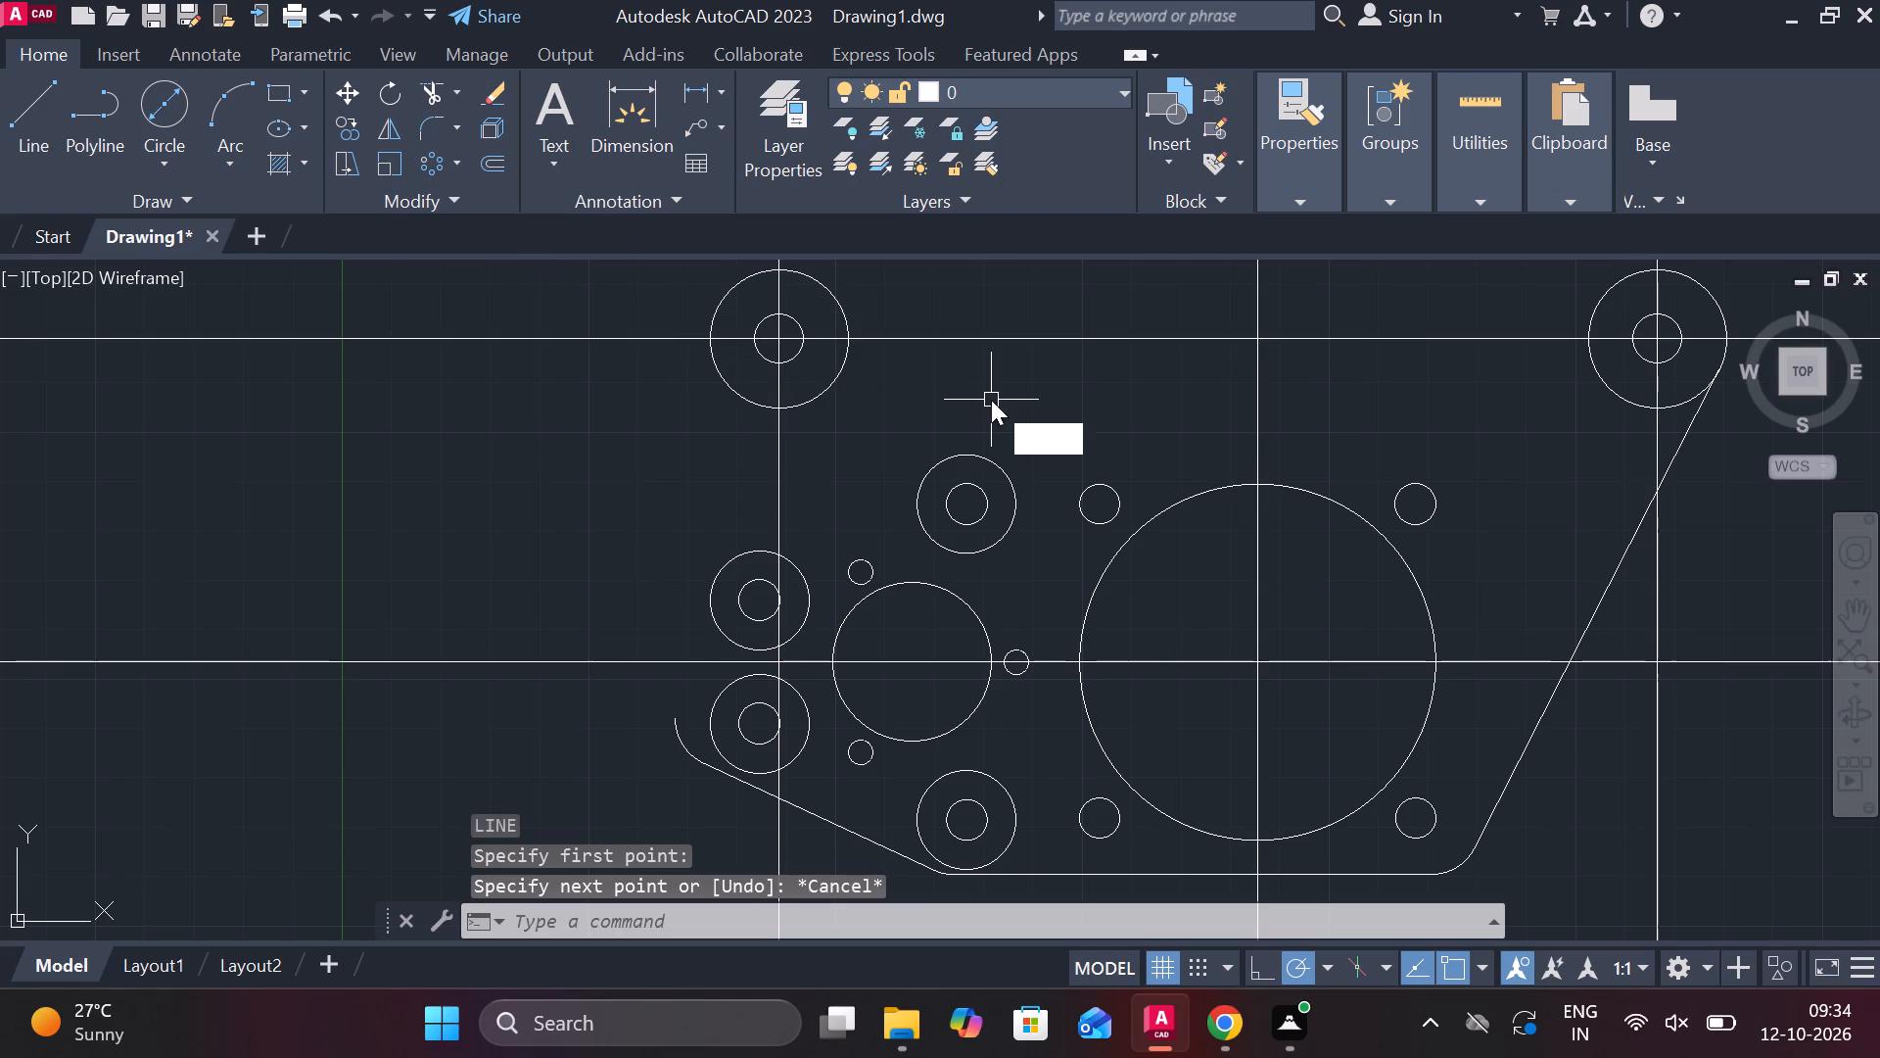
{"action": "key", "text": "Return"}
{"action": "left_click", "coordinate": [704, 337]}
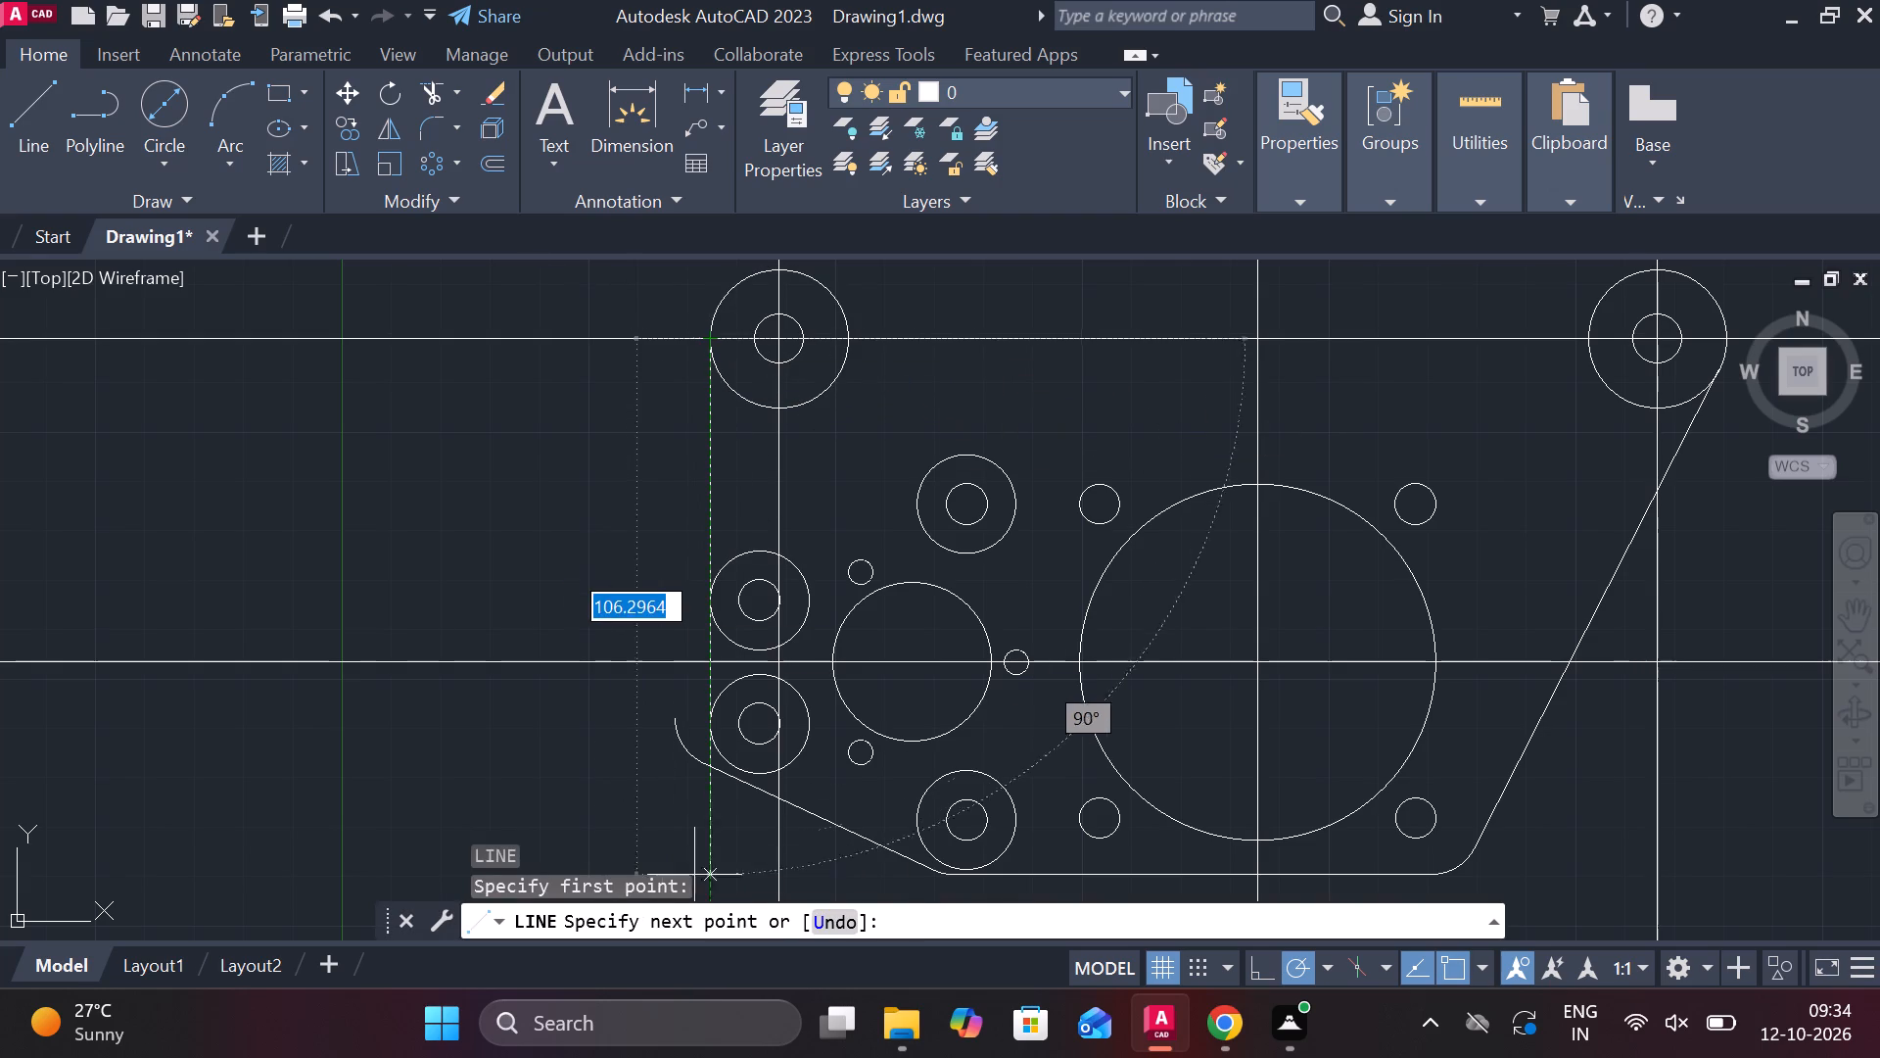
{"action": "scroll", "coordinate": [705, 842], "scroll_direction": "up", "scroll_amount": 4}
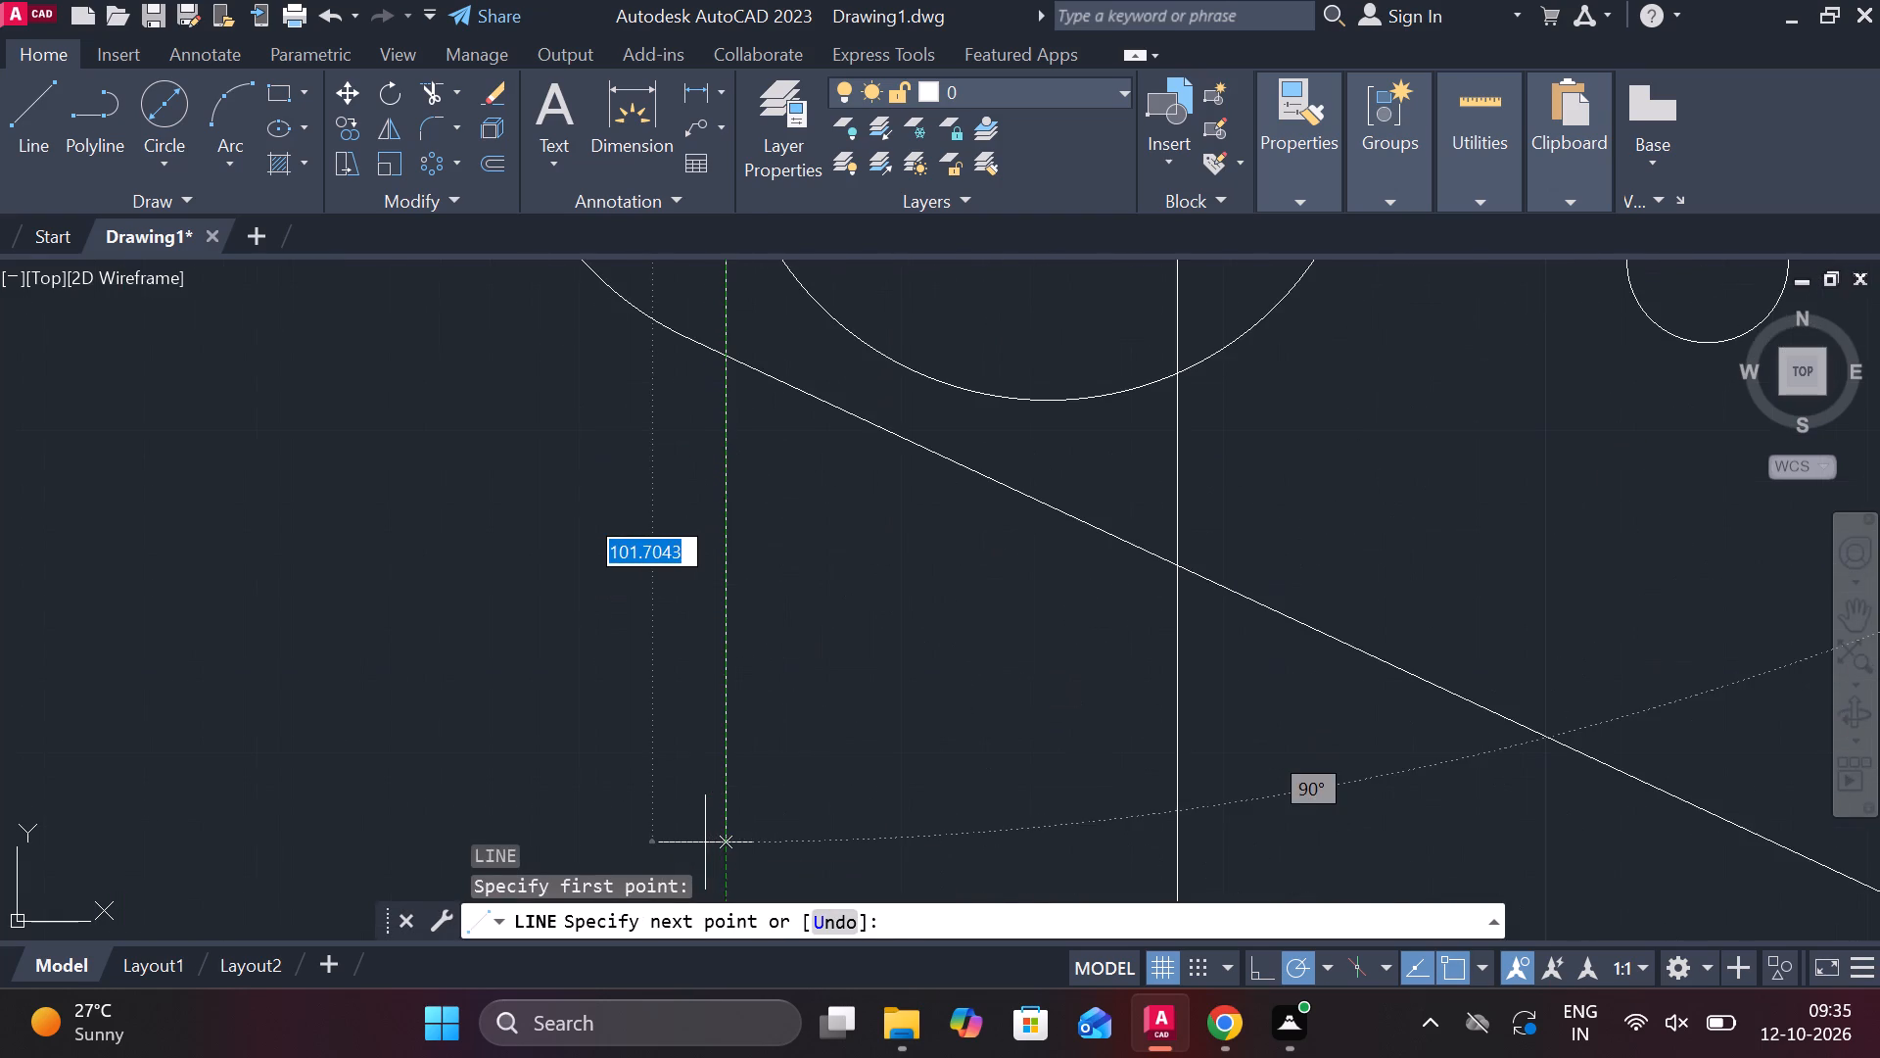
{"action": "scroll", "coordinate": [703, 816], "scroll_direction": "down", "scroll_amount": 2}
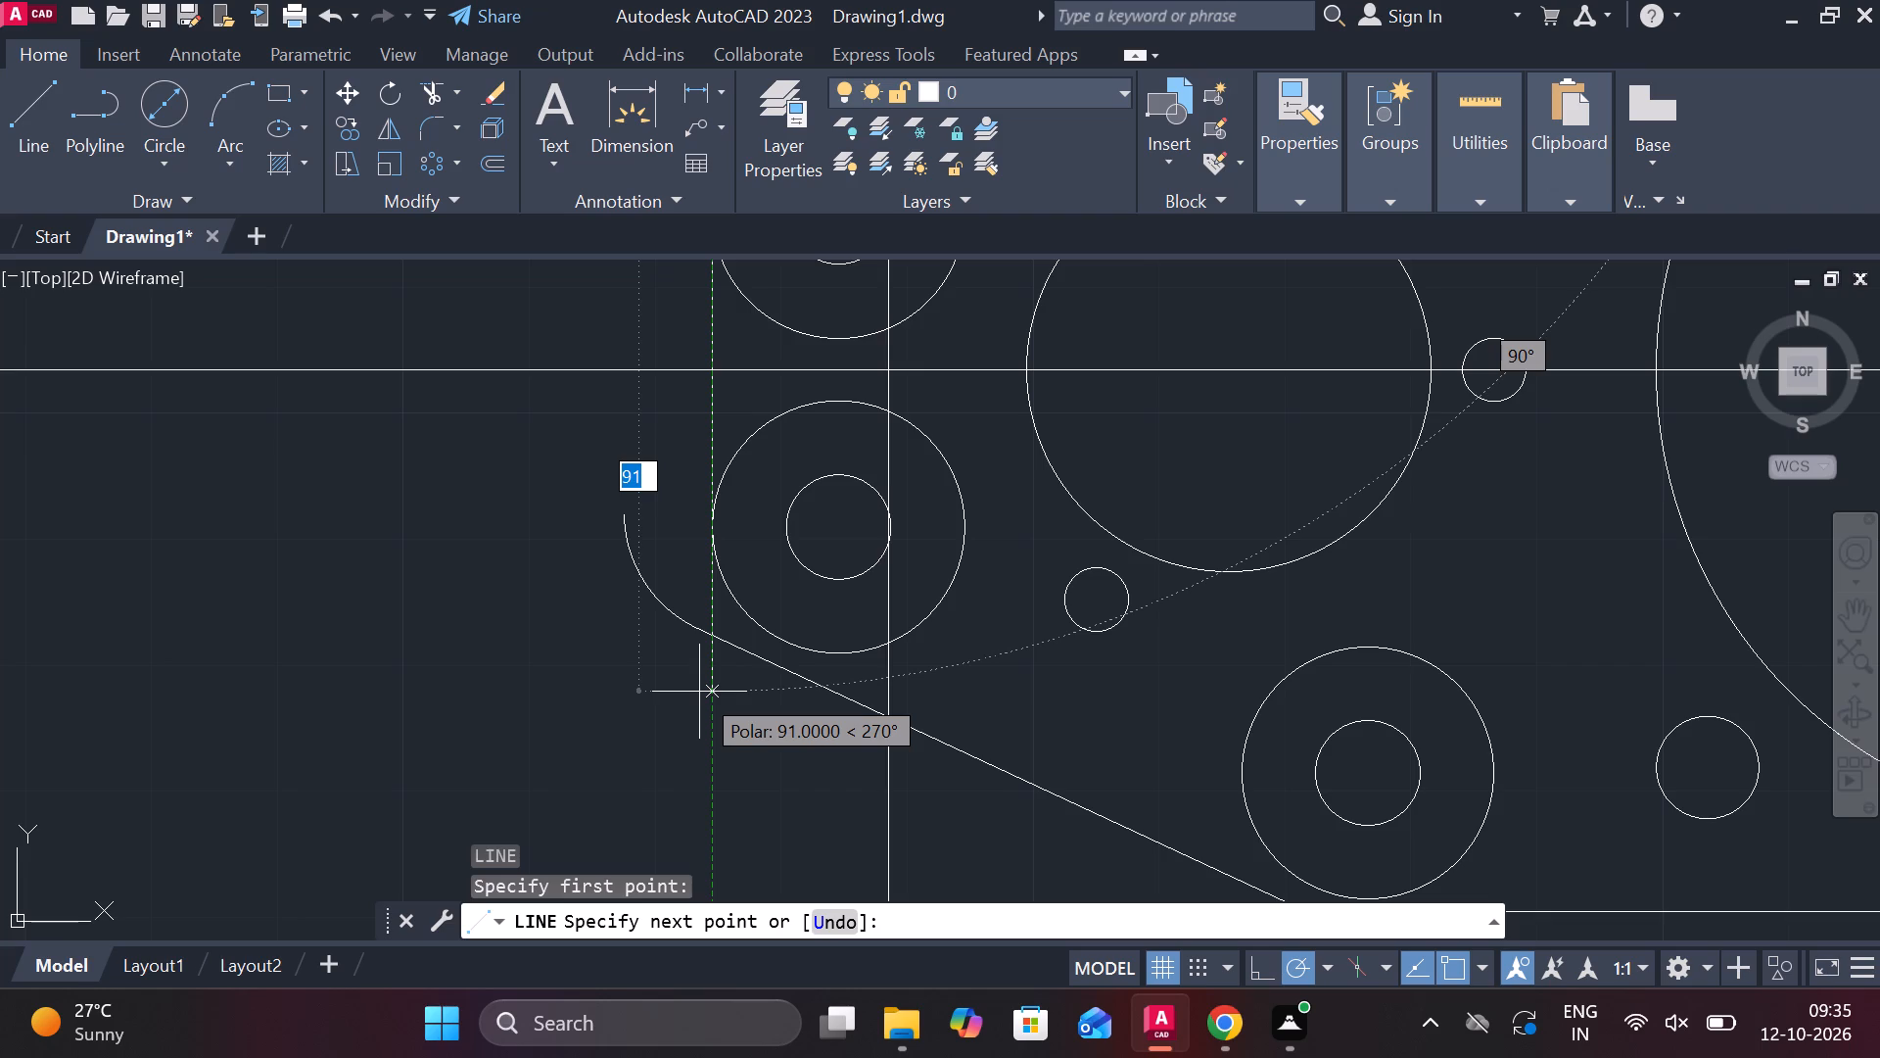
{"action": "left_click", "coordinate": [699, 750]}
{"action": "key", "text": "Escape"}
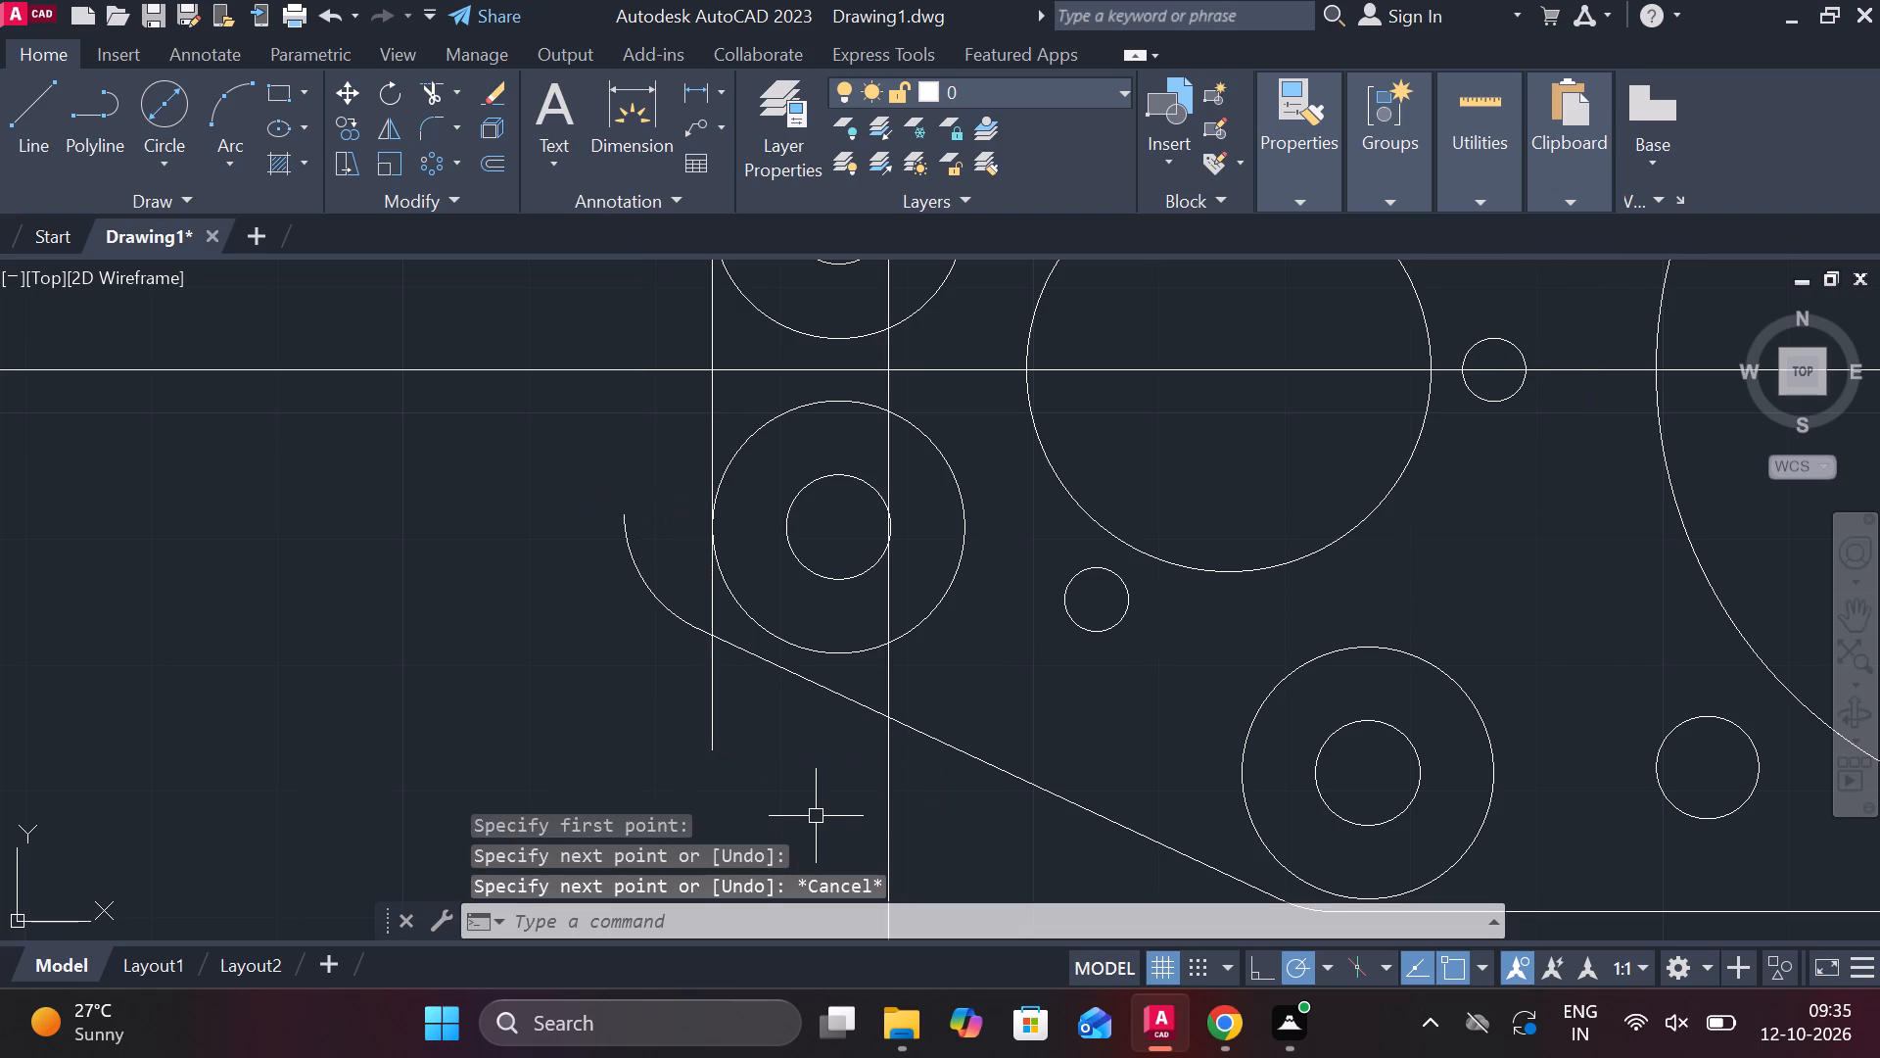
Trim away the old lower-left fillet arc and the overhanging ends where the new left edge meets the sloped edge.
{"action": "type", "text": "tr"}
{"action": "key", "text": "space"}
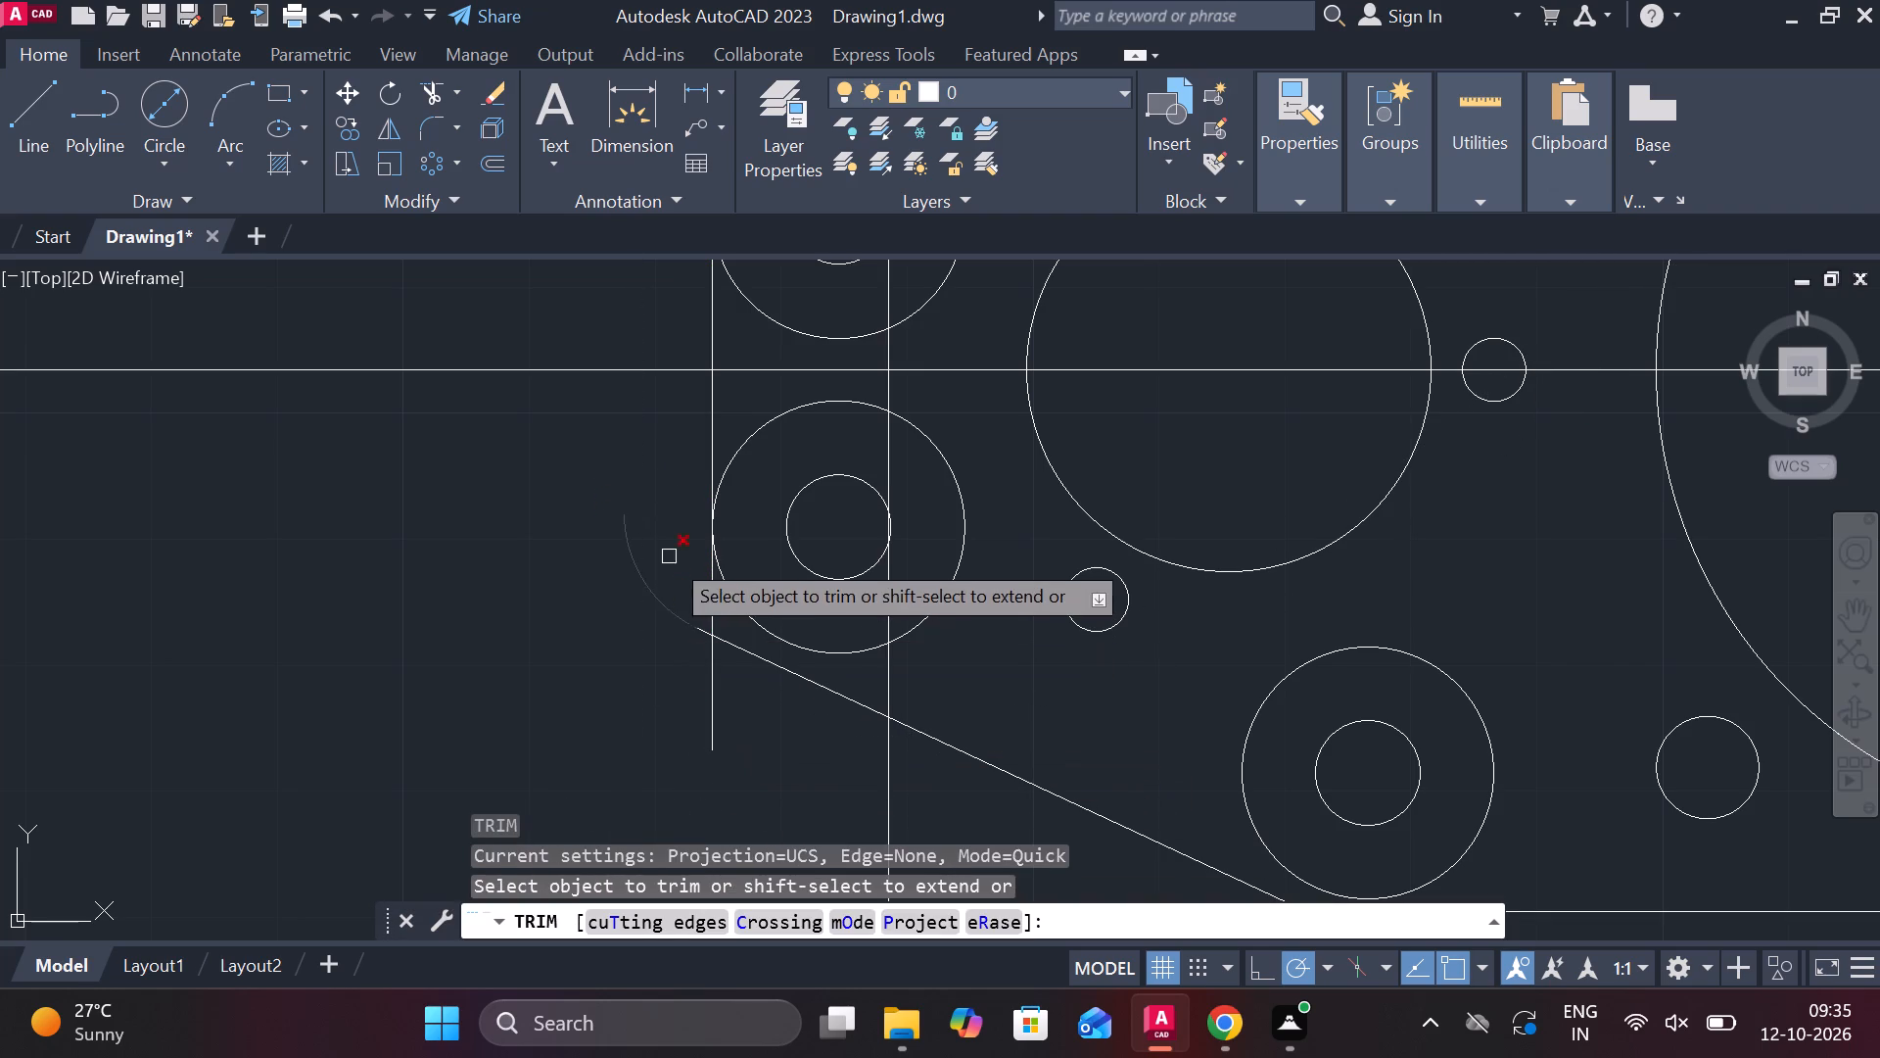
{"action": "left_click", "coordinate": [636, 577]}
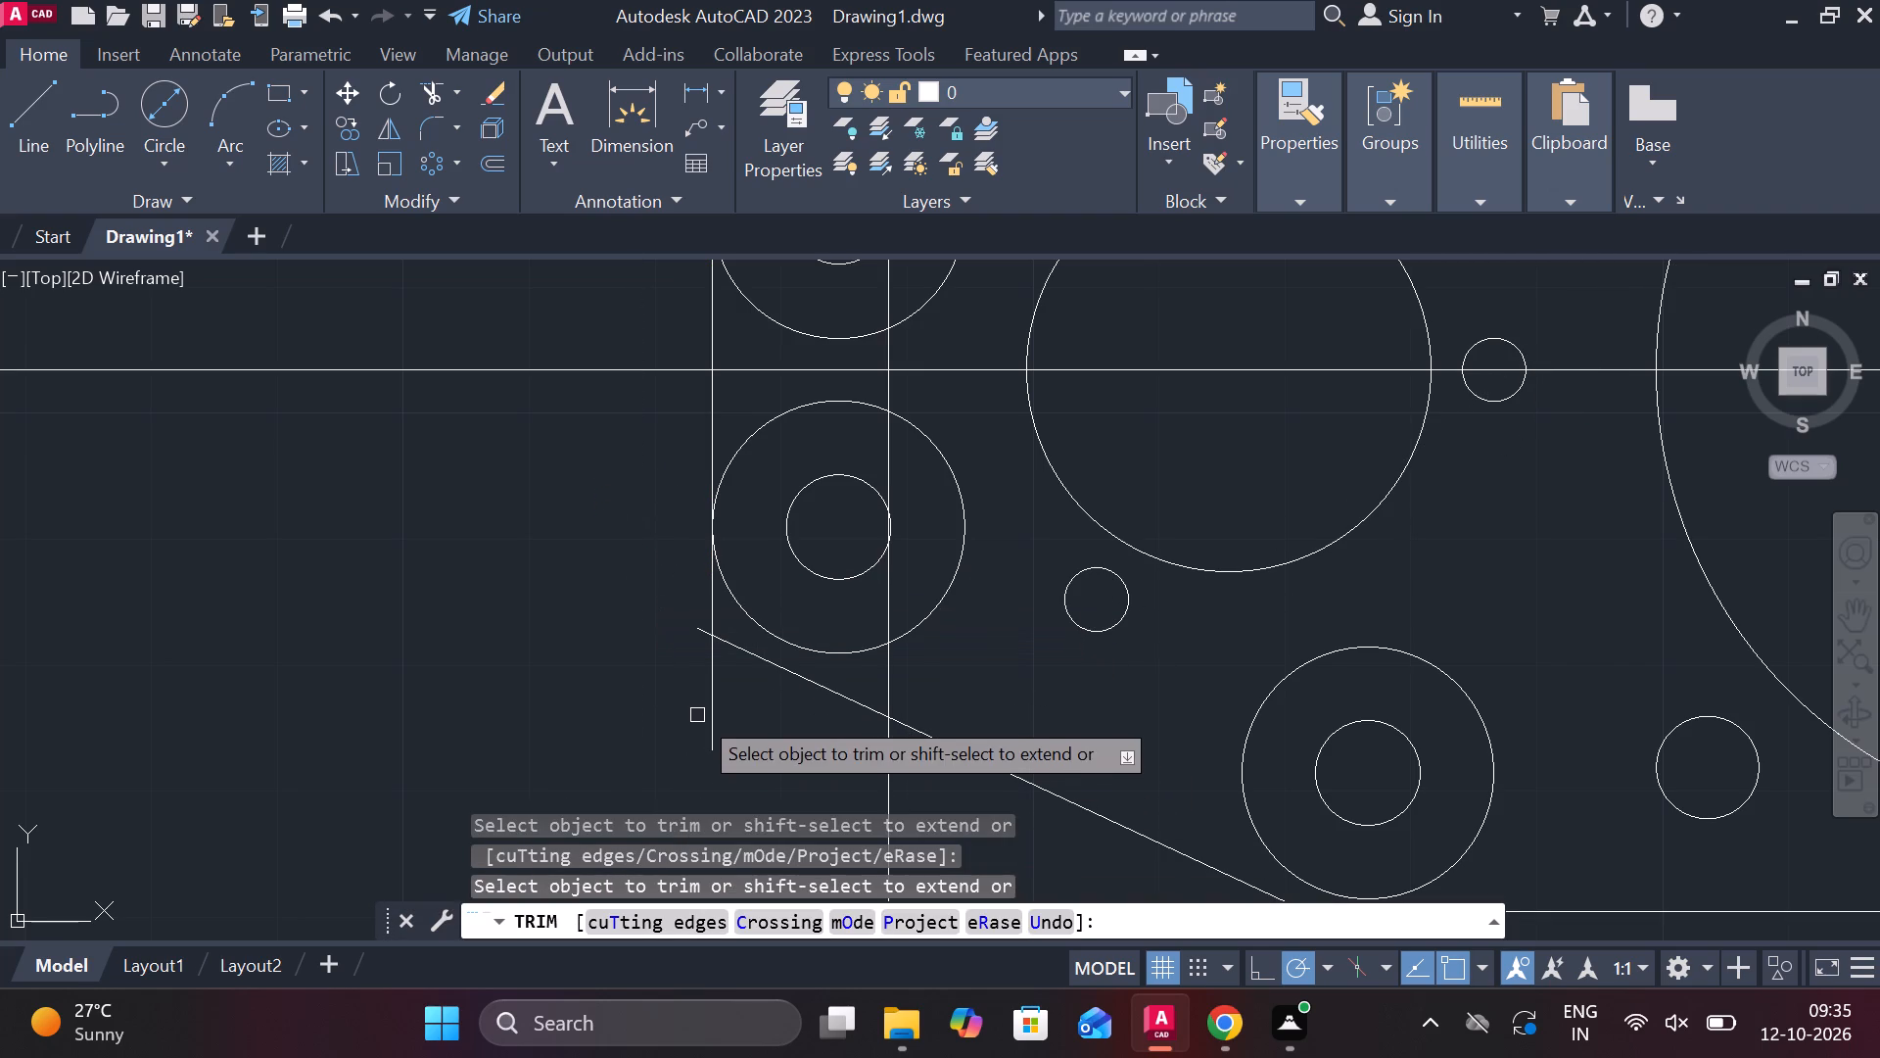
{"action": "left_click", "coordinate": [712, 674]}
{"action": "left_click", "coordinate": [695, 639]}
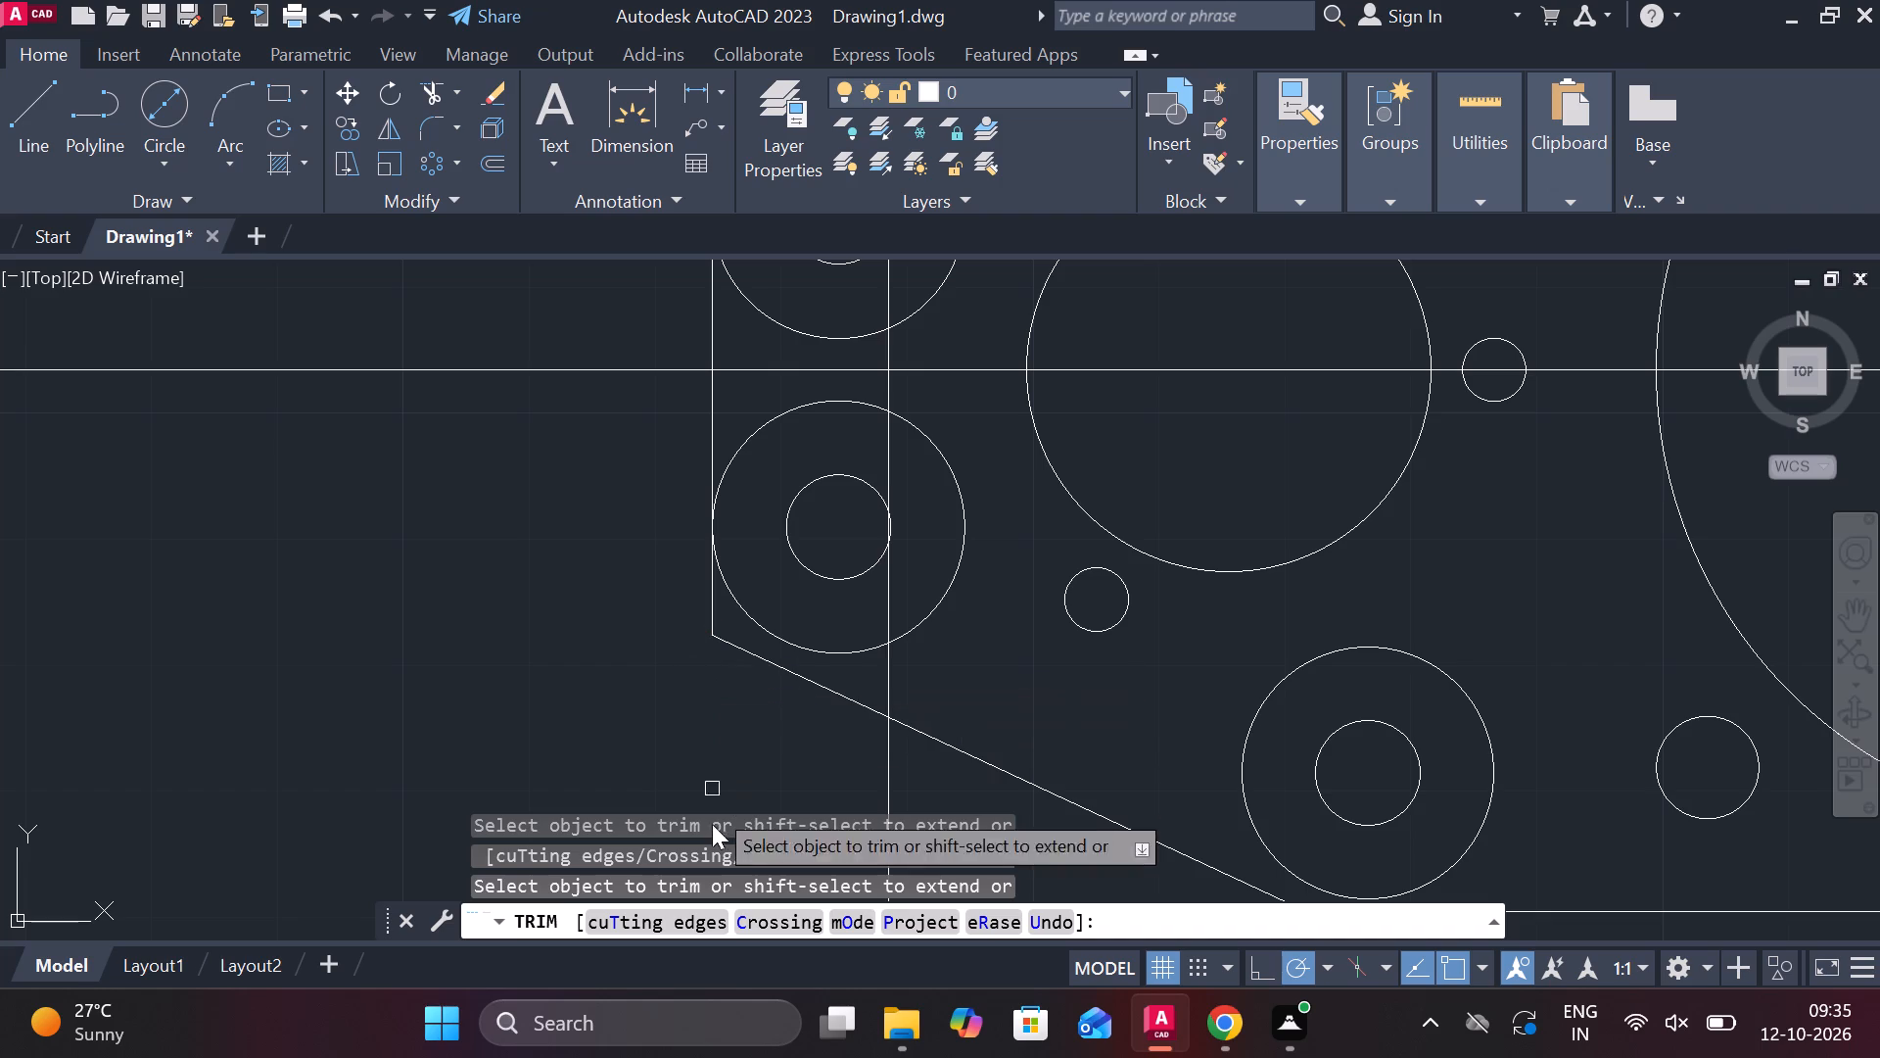
{"action": "key", "text": "Escape"}
Fillet the corner between the new left edge and the lower-left sloped edge with radius 10.
{"action": "type", "text": "f r"}
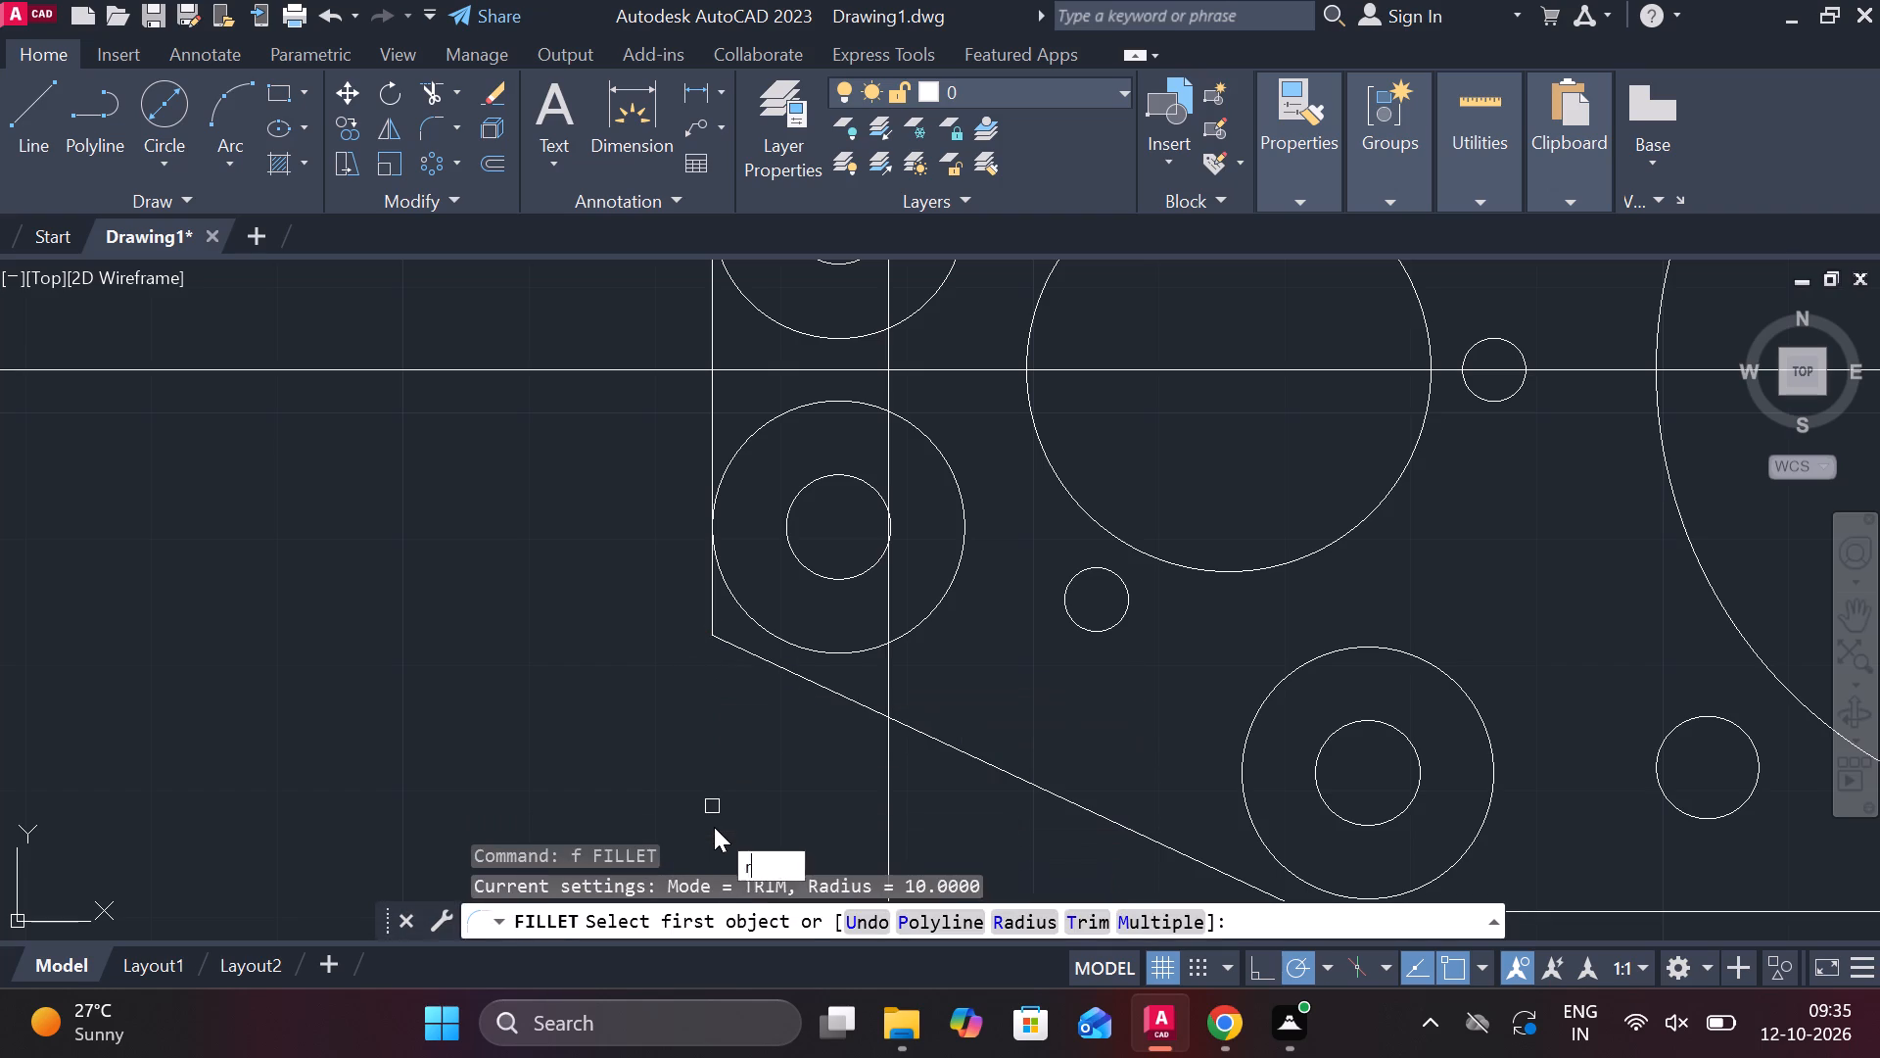
{"action": "key", "text": "space"}
{"action": "key", "text": "space"}
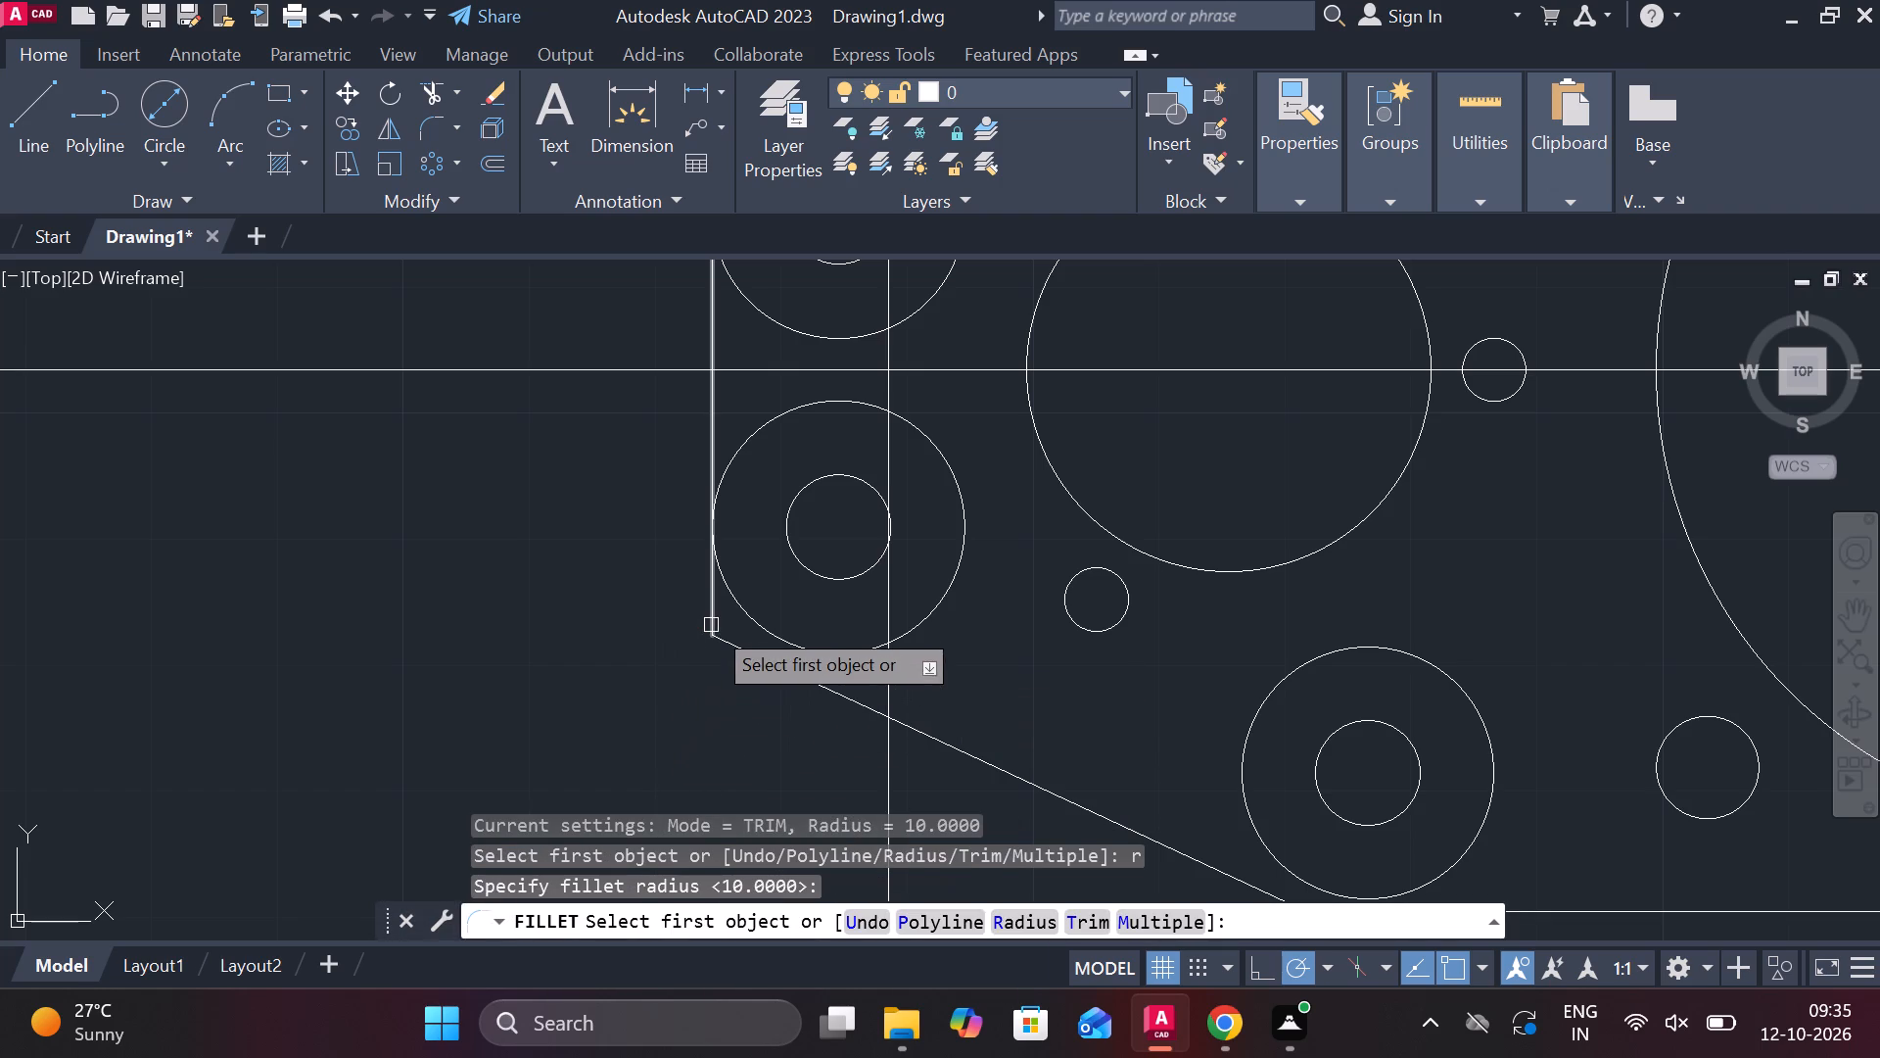
{"action": "left_click", "coordinate": [711, 625]}
{"action": "left_click", "coordinate": [737, 649]}
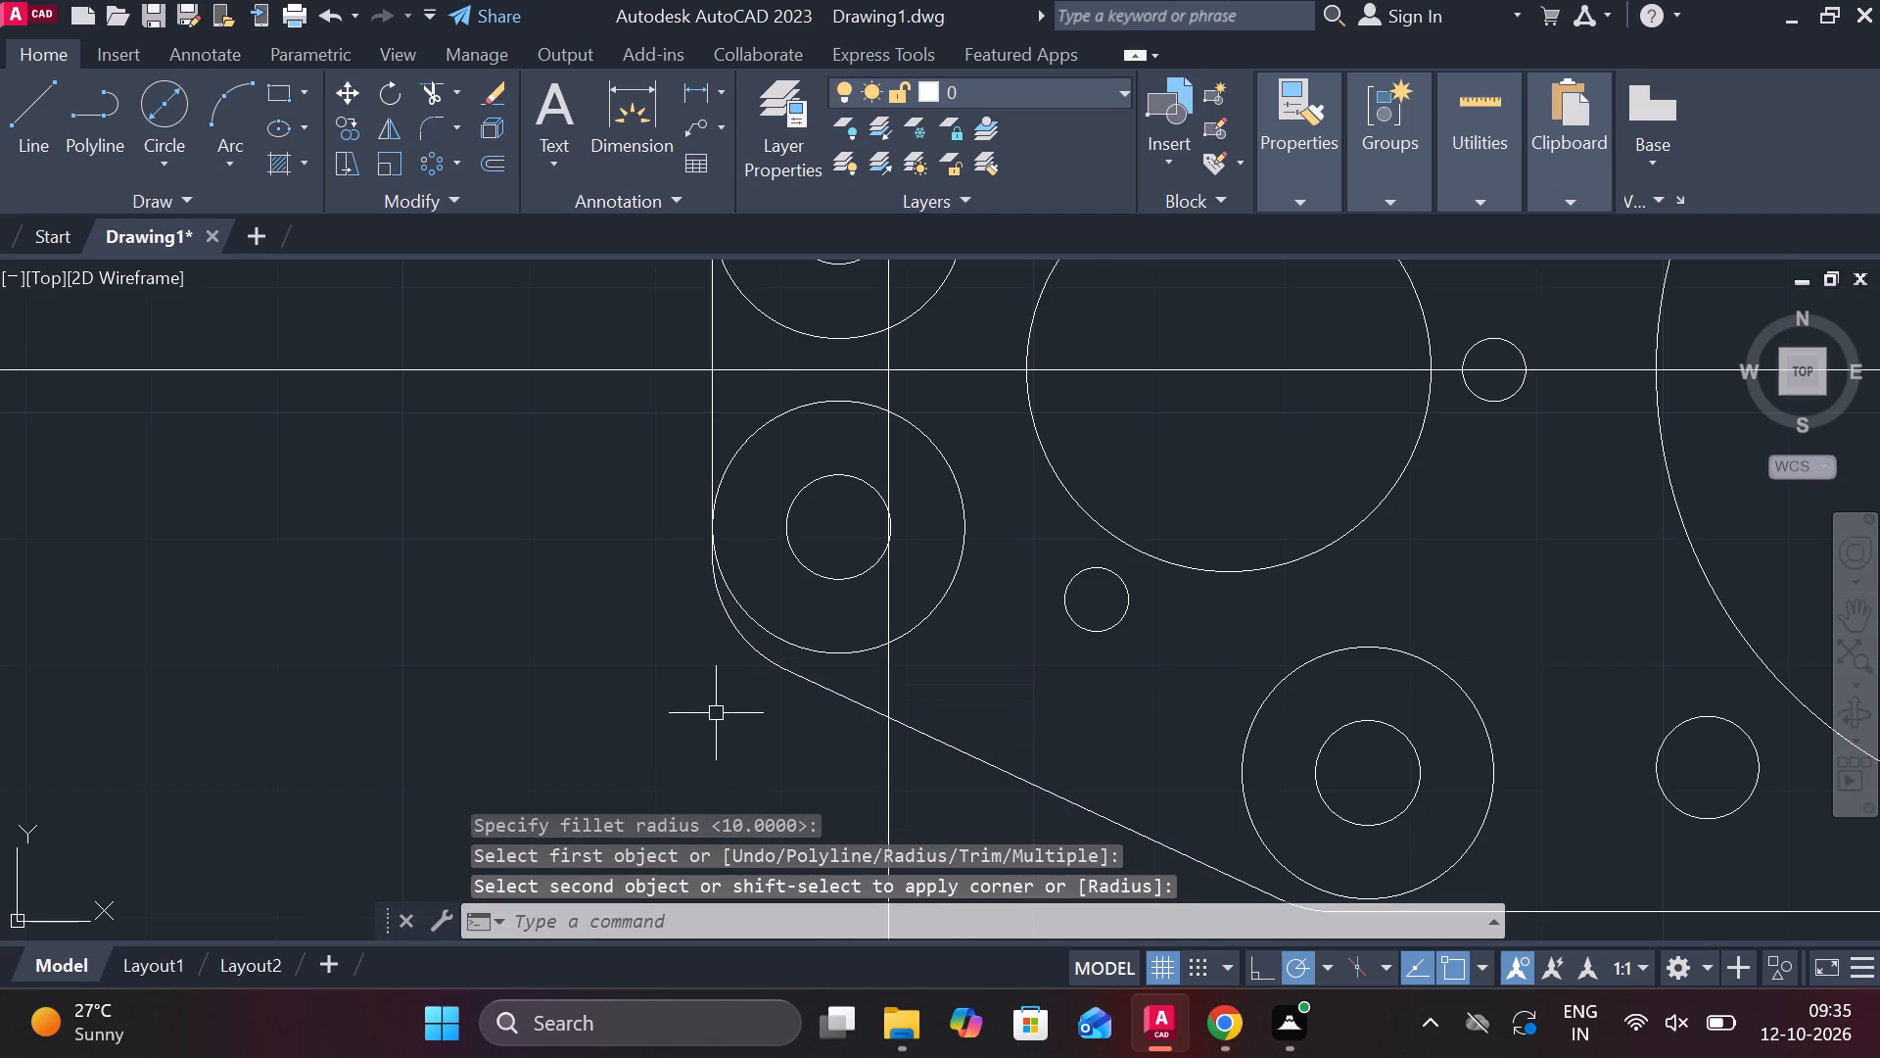
{"action": "key", "text": "Escape"}
Erase the outer circles around the two small holes along the plate's left edge.
{"action": "scroll", "coordinate": [716, 713], "scroll_direction": "down", "scroll_amount": 2}
{"action": "middle_click_drag", "start_coordinate": [698, 736], "coordinate": [622, 746]}
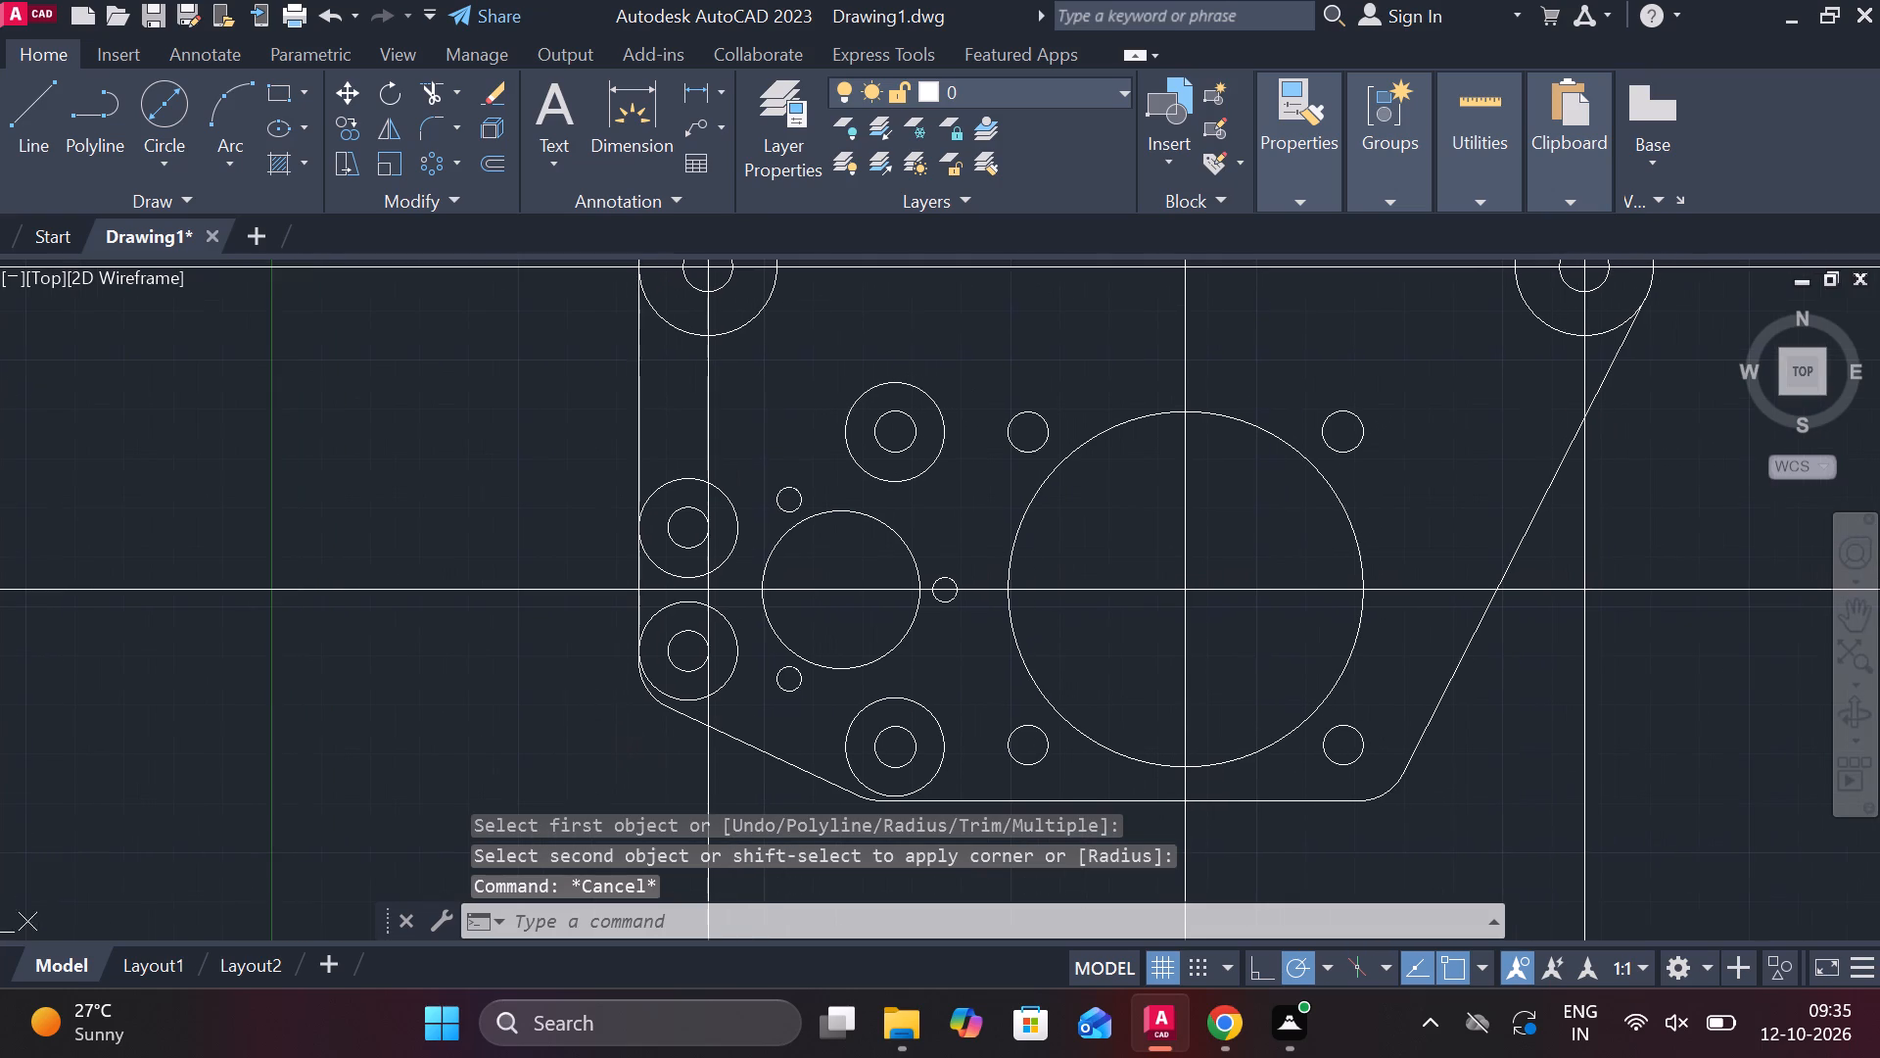
{"action": "left_click", "coordinate": [728, 642]}
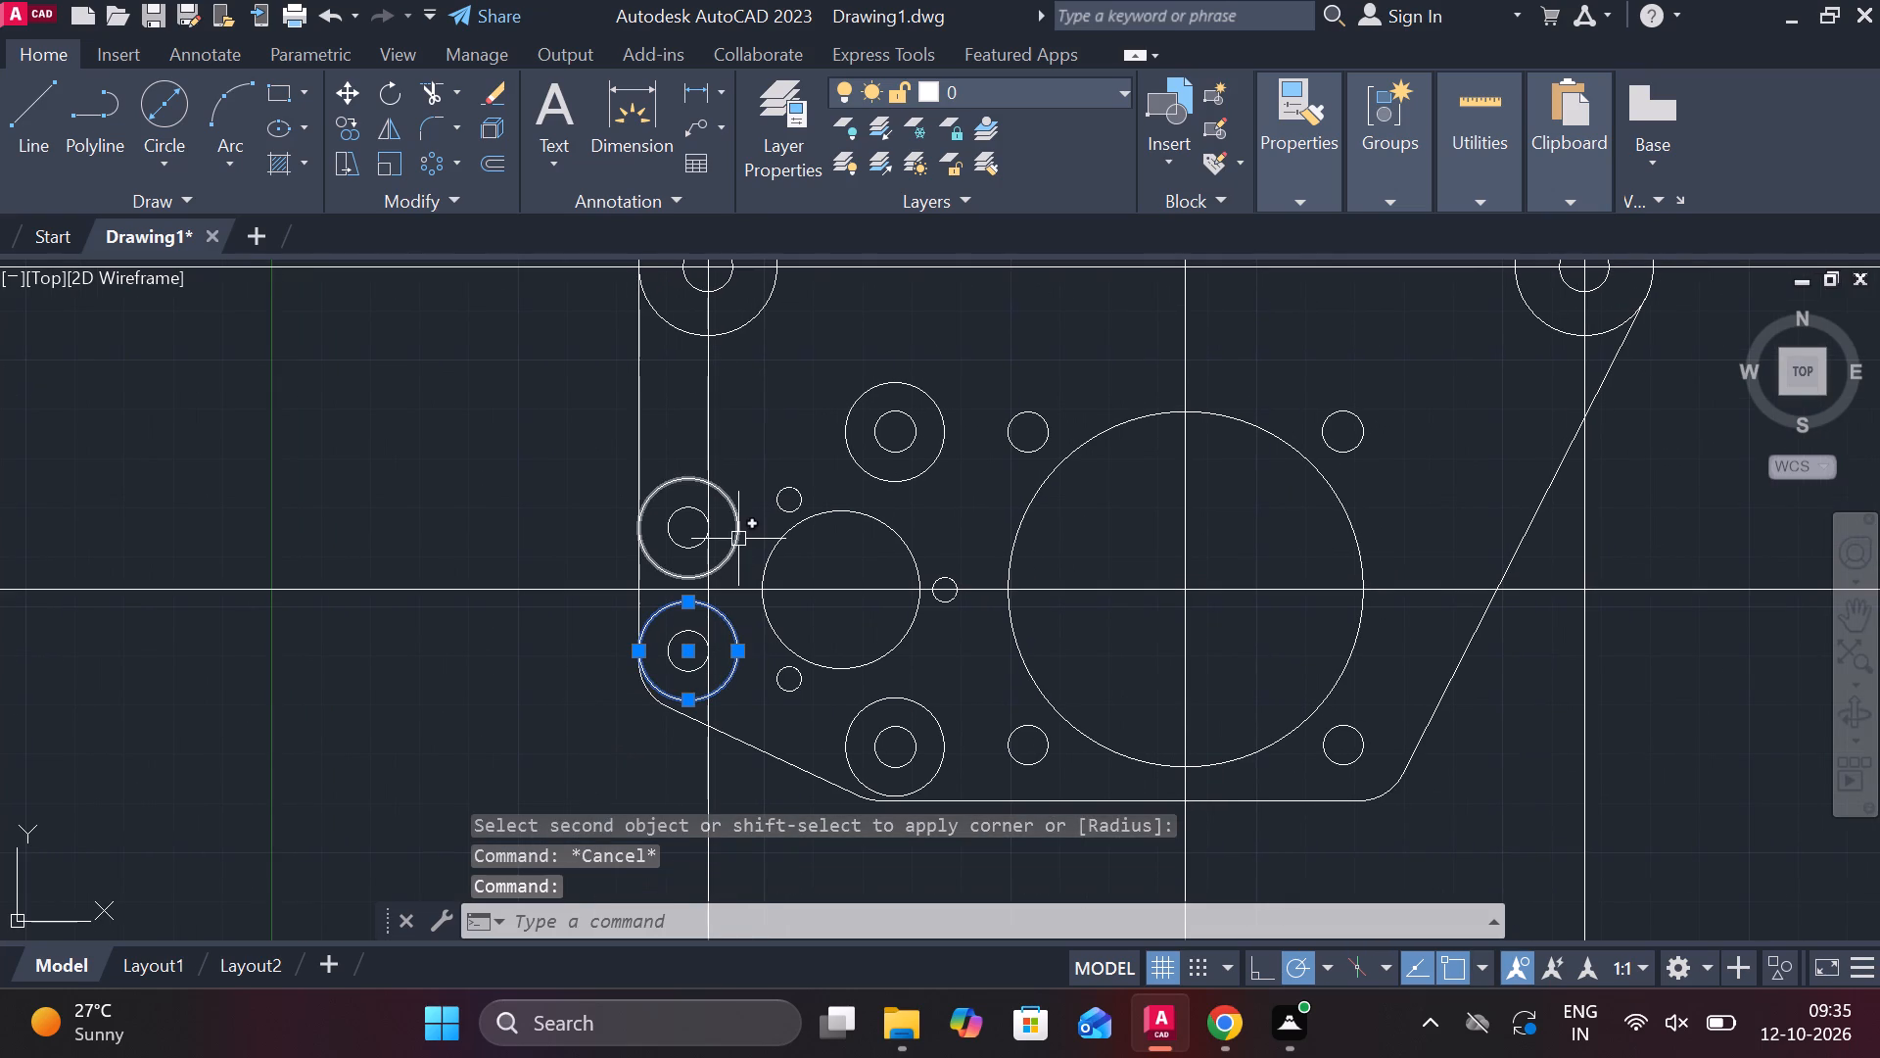
{"action": "left_click", "coordinate": [739, 533]}
{"action": "type", "text": "e"}
{"action": "key", "text": "space"}
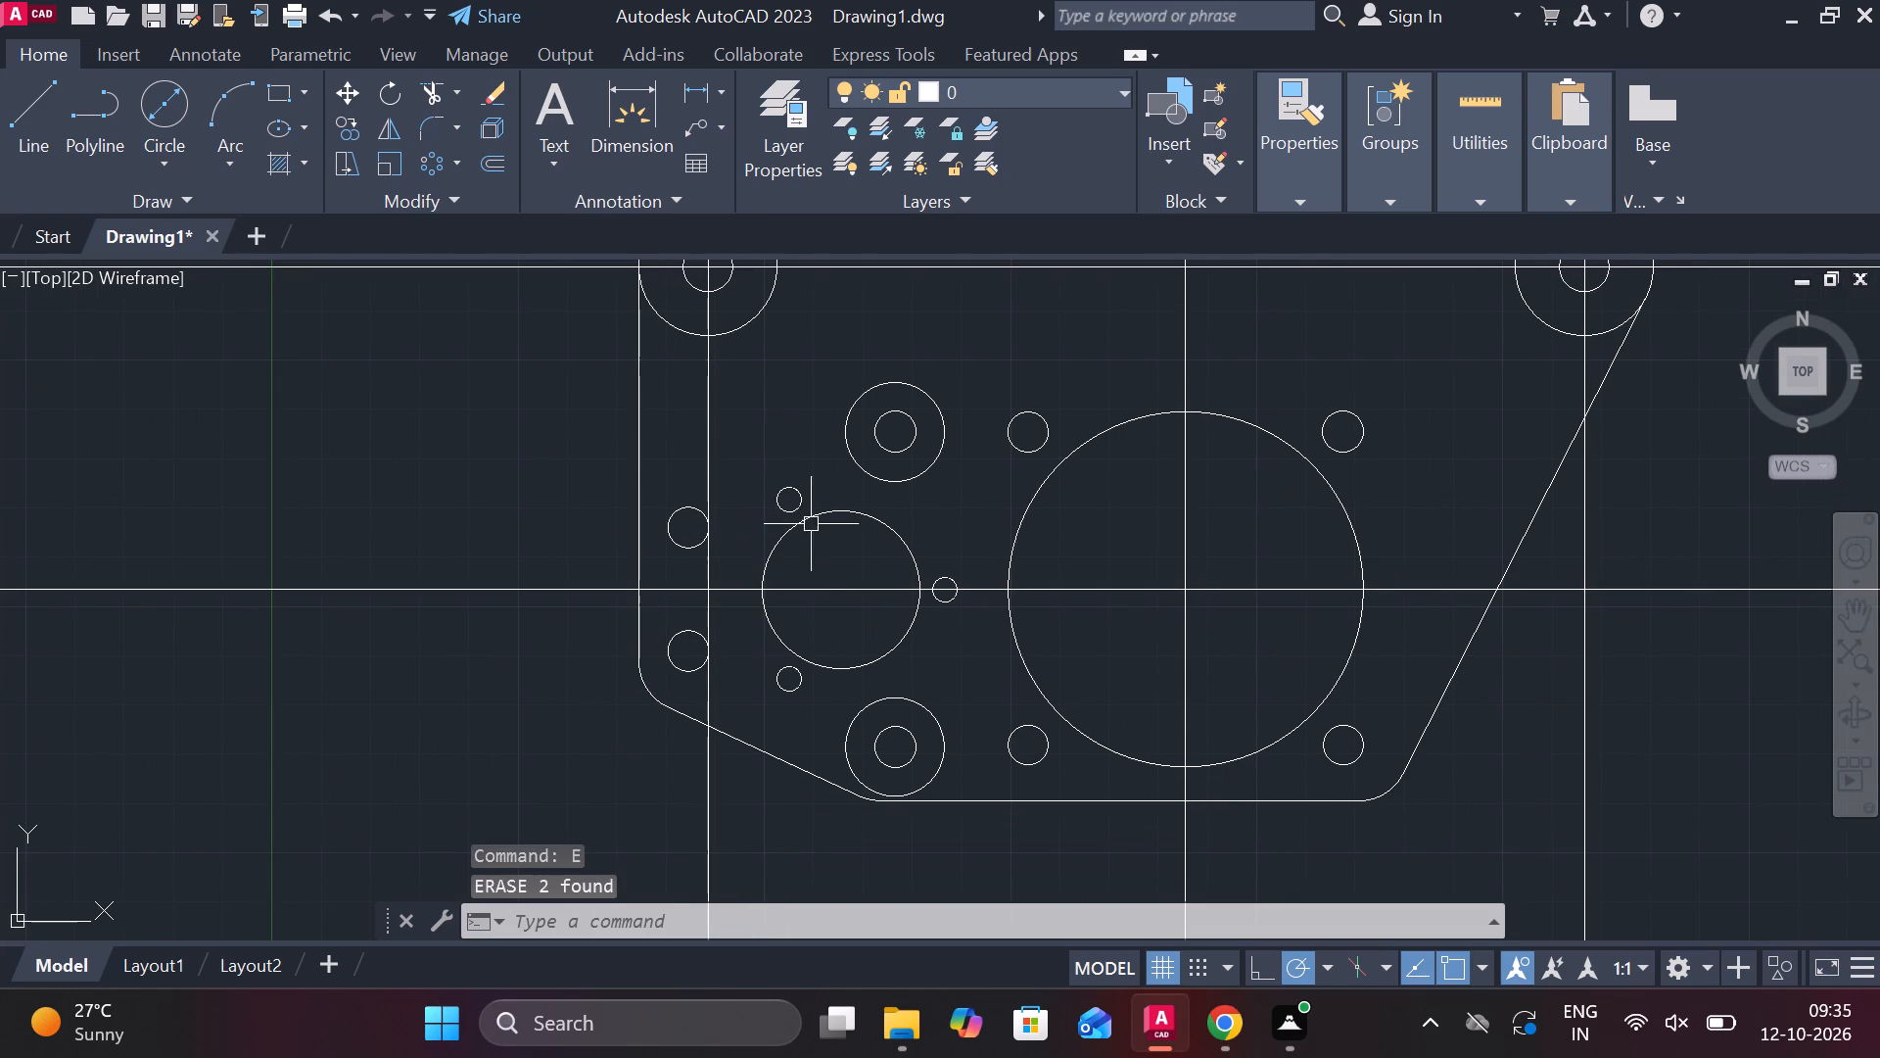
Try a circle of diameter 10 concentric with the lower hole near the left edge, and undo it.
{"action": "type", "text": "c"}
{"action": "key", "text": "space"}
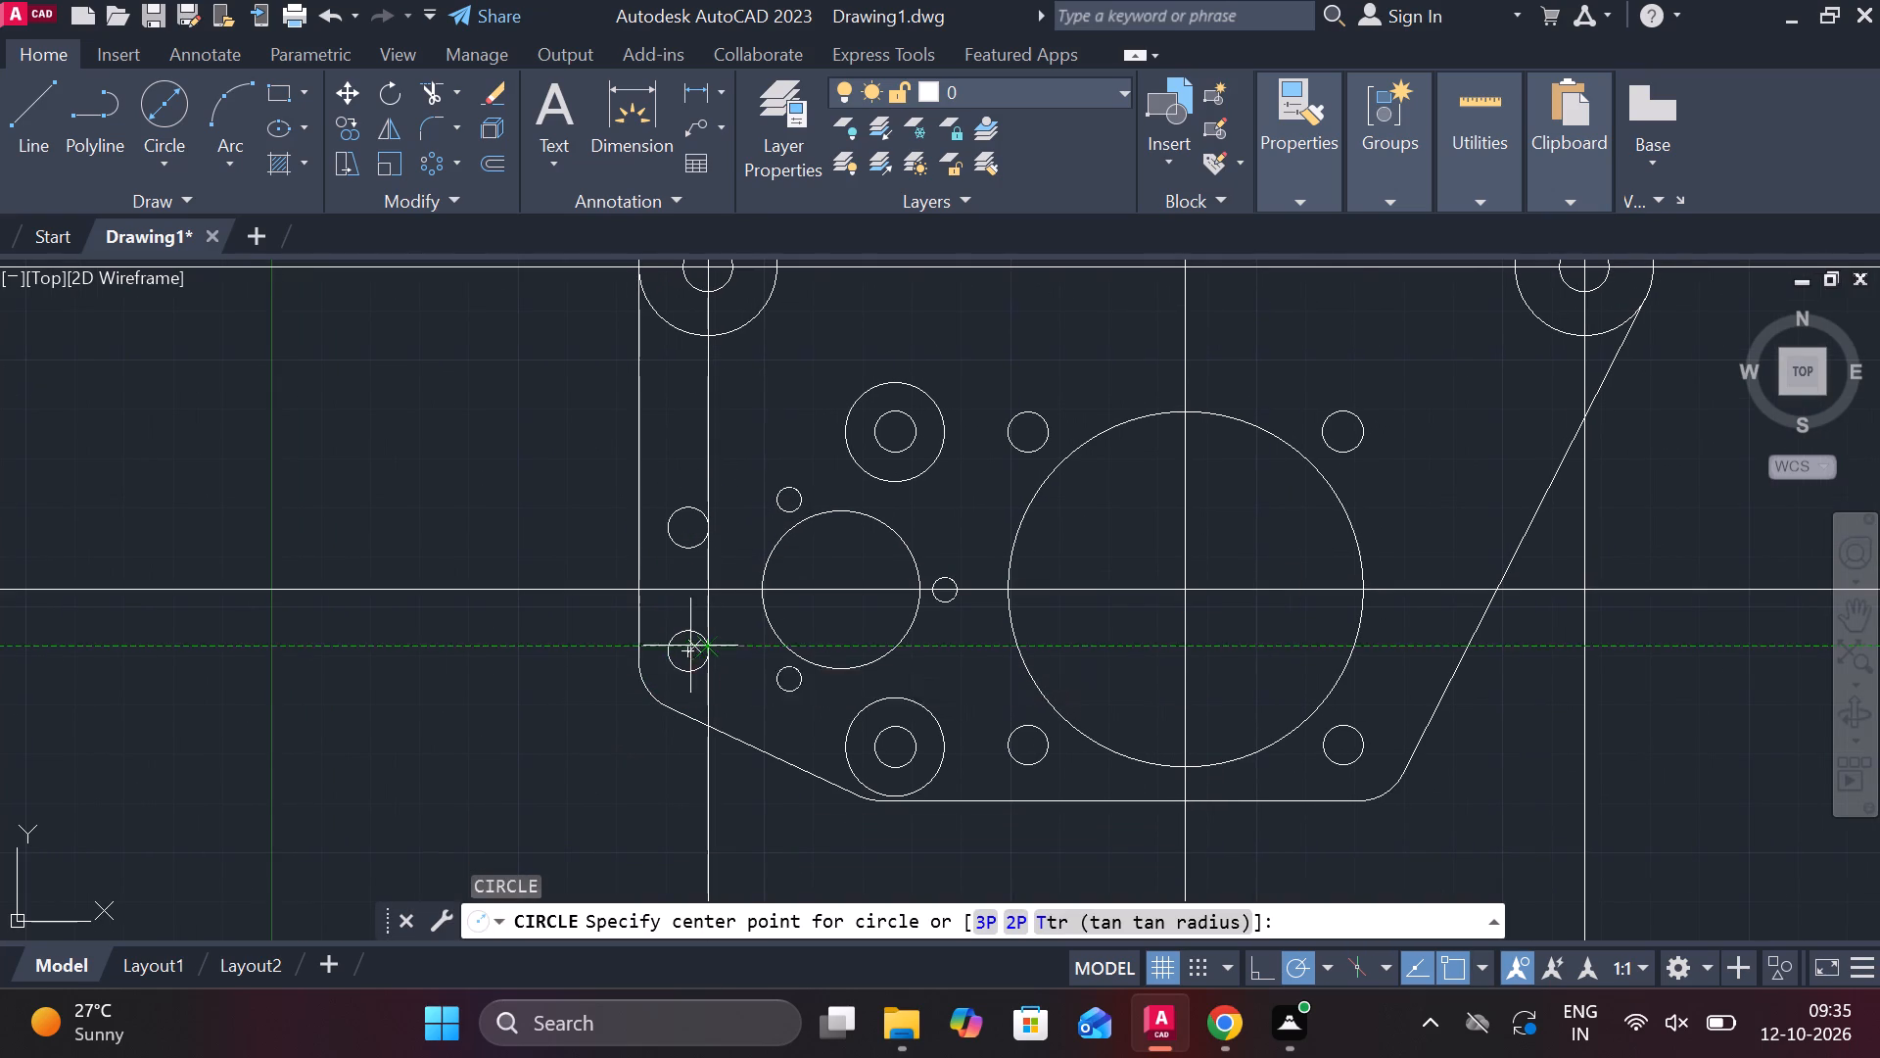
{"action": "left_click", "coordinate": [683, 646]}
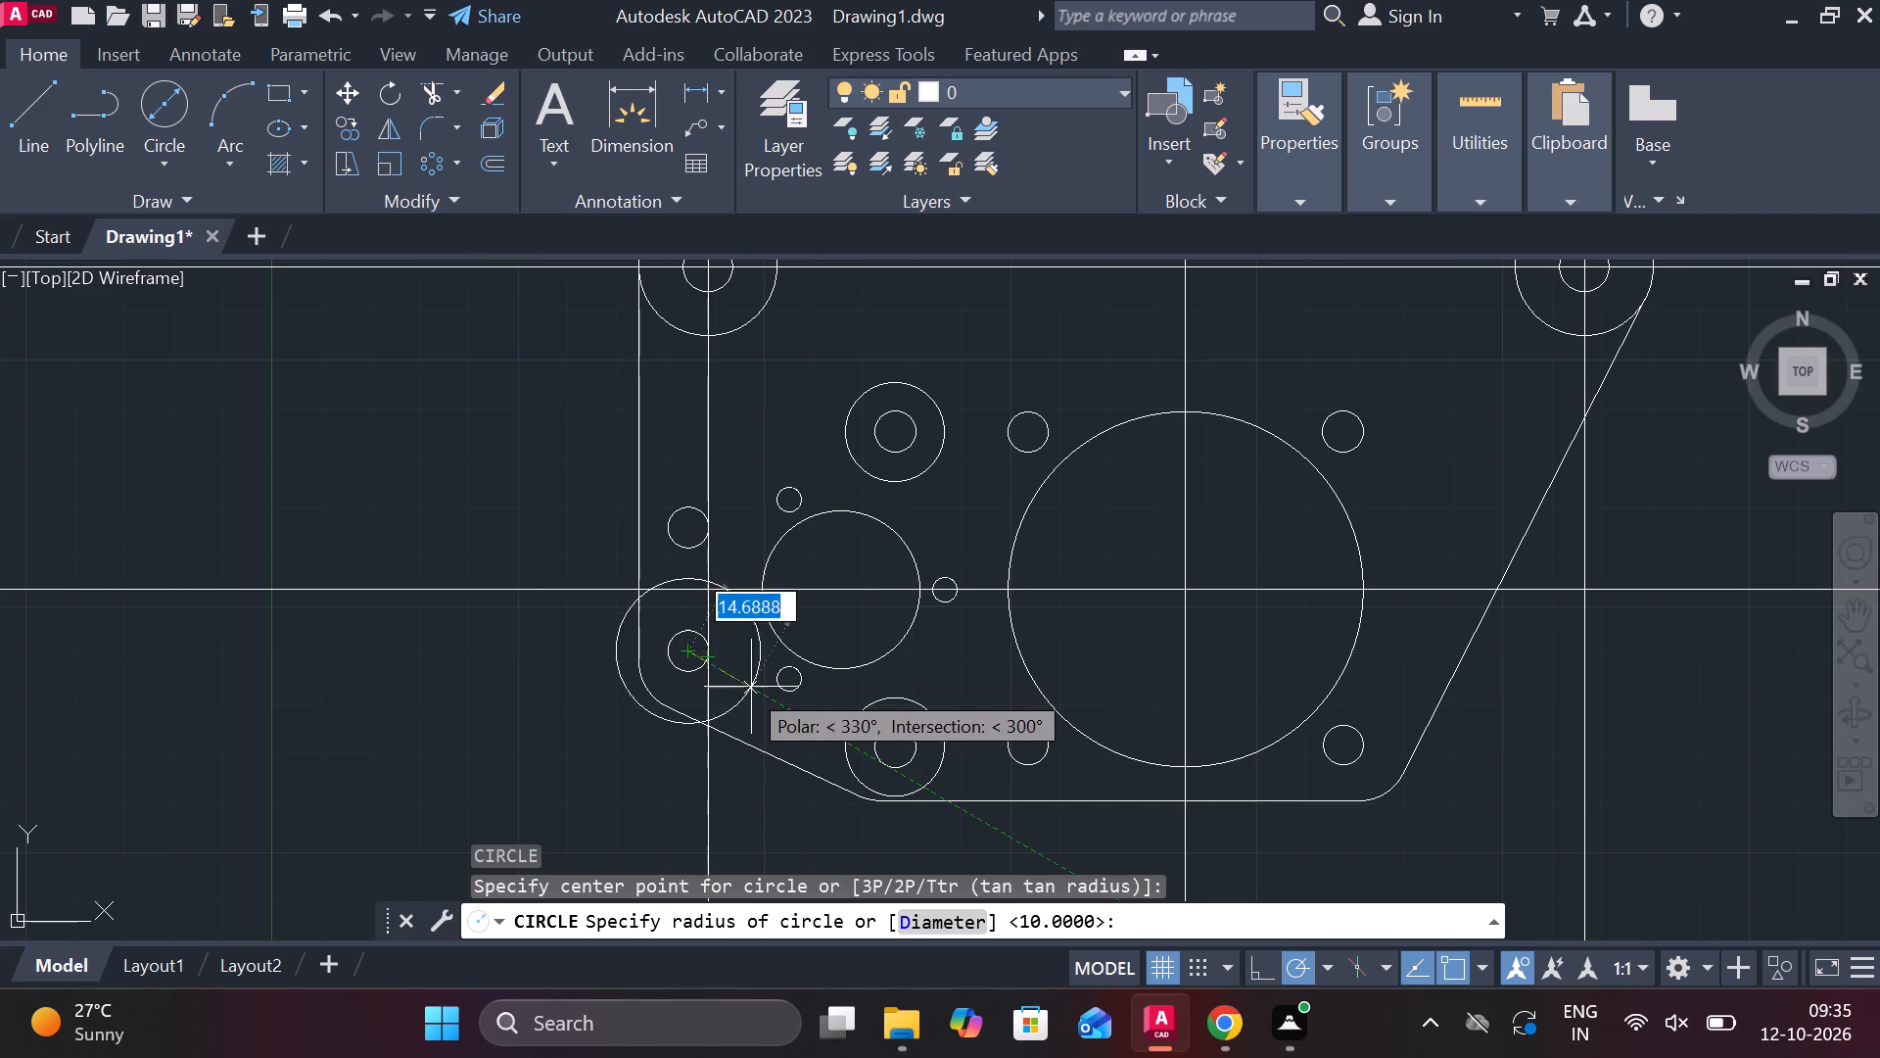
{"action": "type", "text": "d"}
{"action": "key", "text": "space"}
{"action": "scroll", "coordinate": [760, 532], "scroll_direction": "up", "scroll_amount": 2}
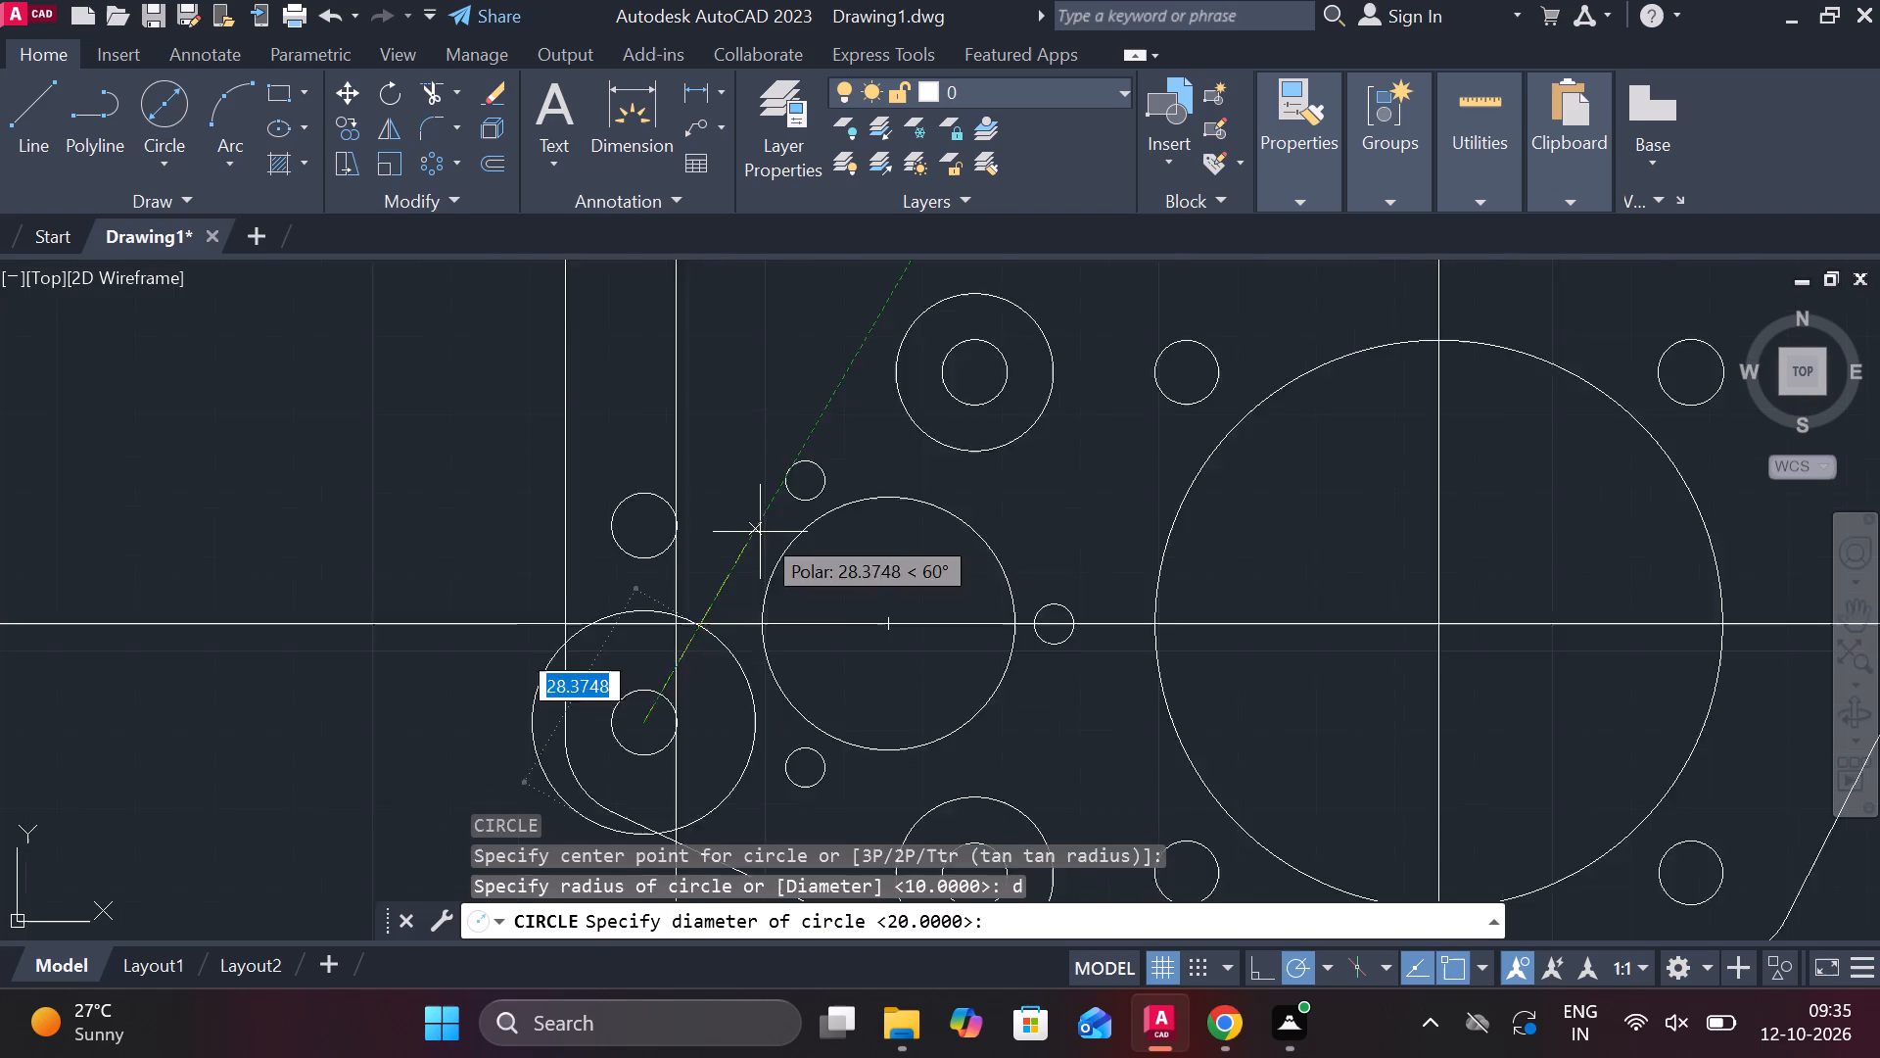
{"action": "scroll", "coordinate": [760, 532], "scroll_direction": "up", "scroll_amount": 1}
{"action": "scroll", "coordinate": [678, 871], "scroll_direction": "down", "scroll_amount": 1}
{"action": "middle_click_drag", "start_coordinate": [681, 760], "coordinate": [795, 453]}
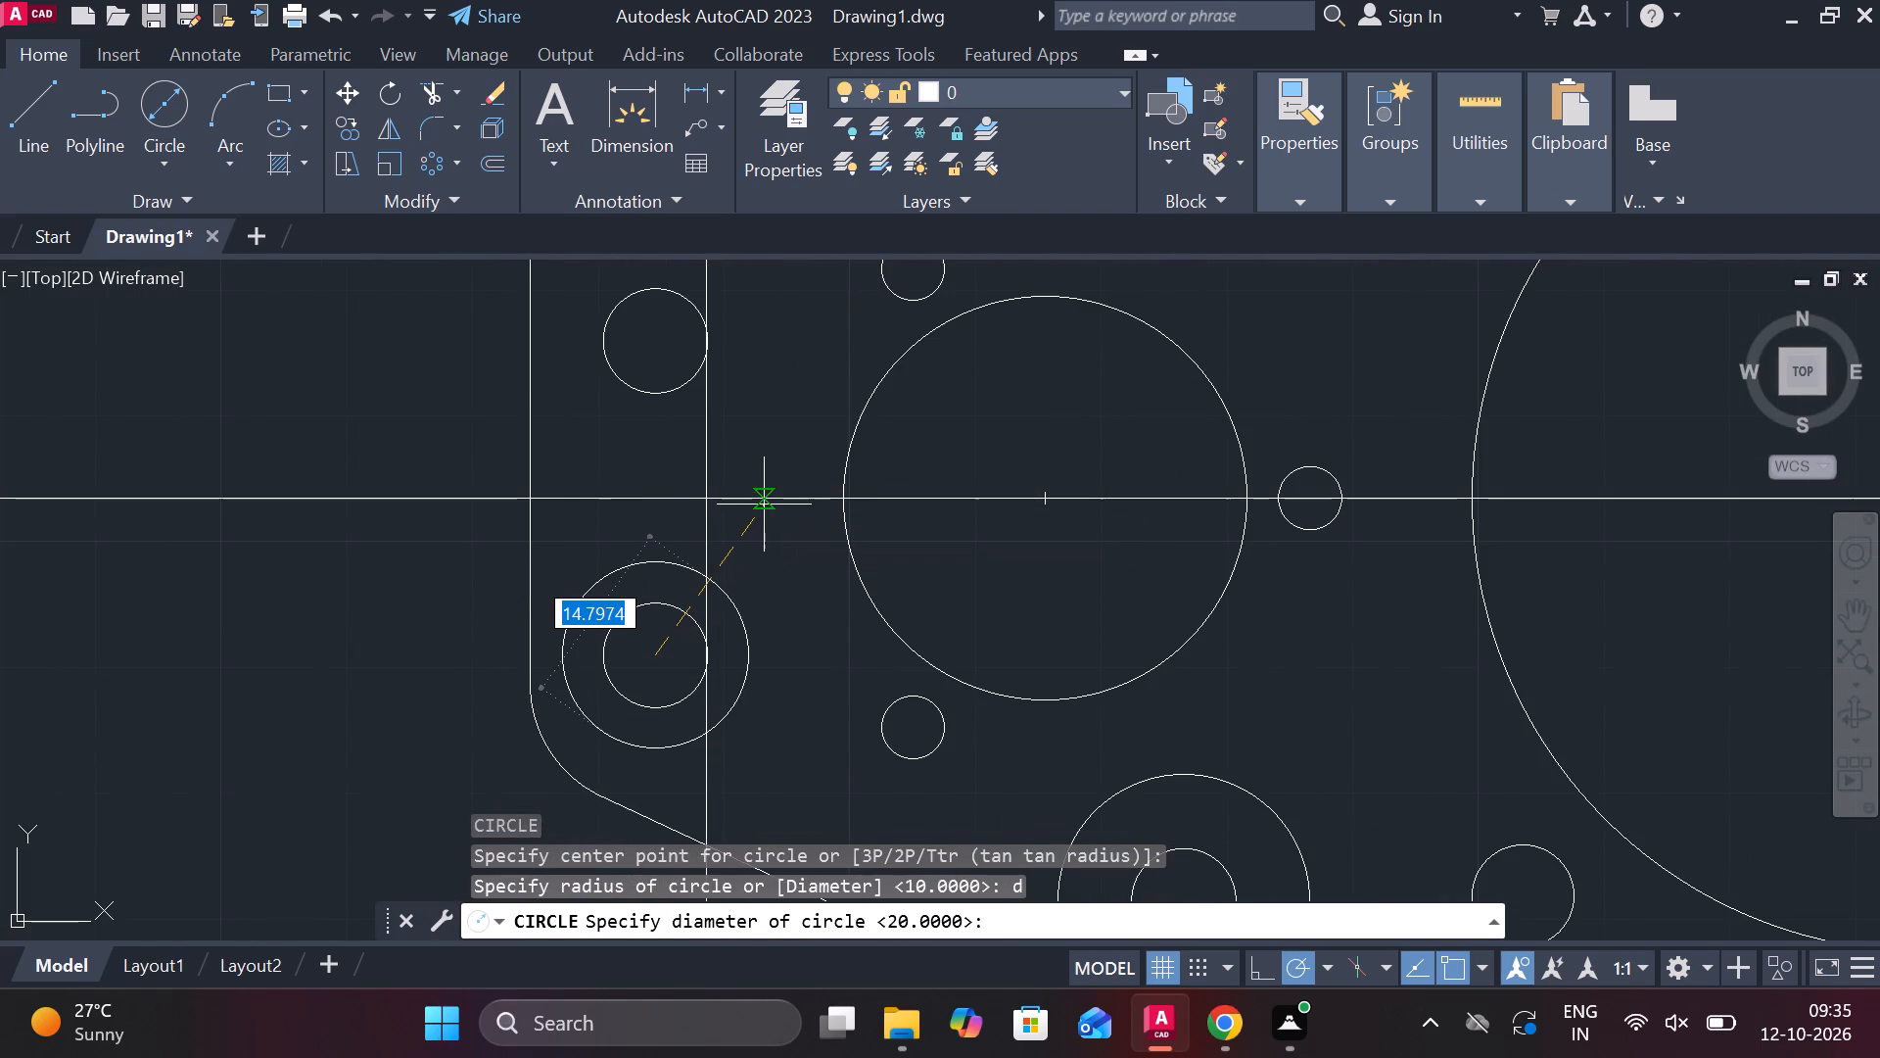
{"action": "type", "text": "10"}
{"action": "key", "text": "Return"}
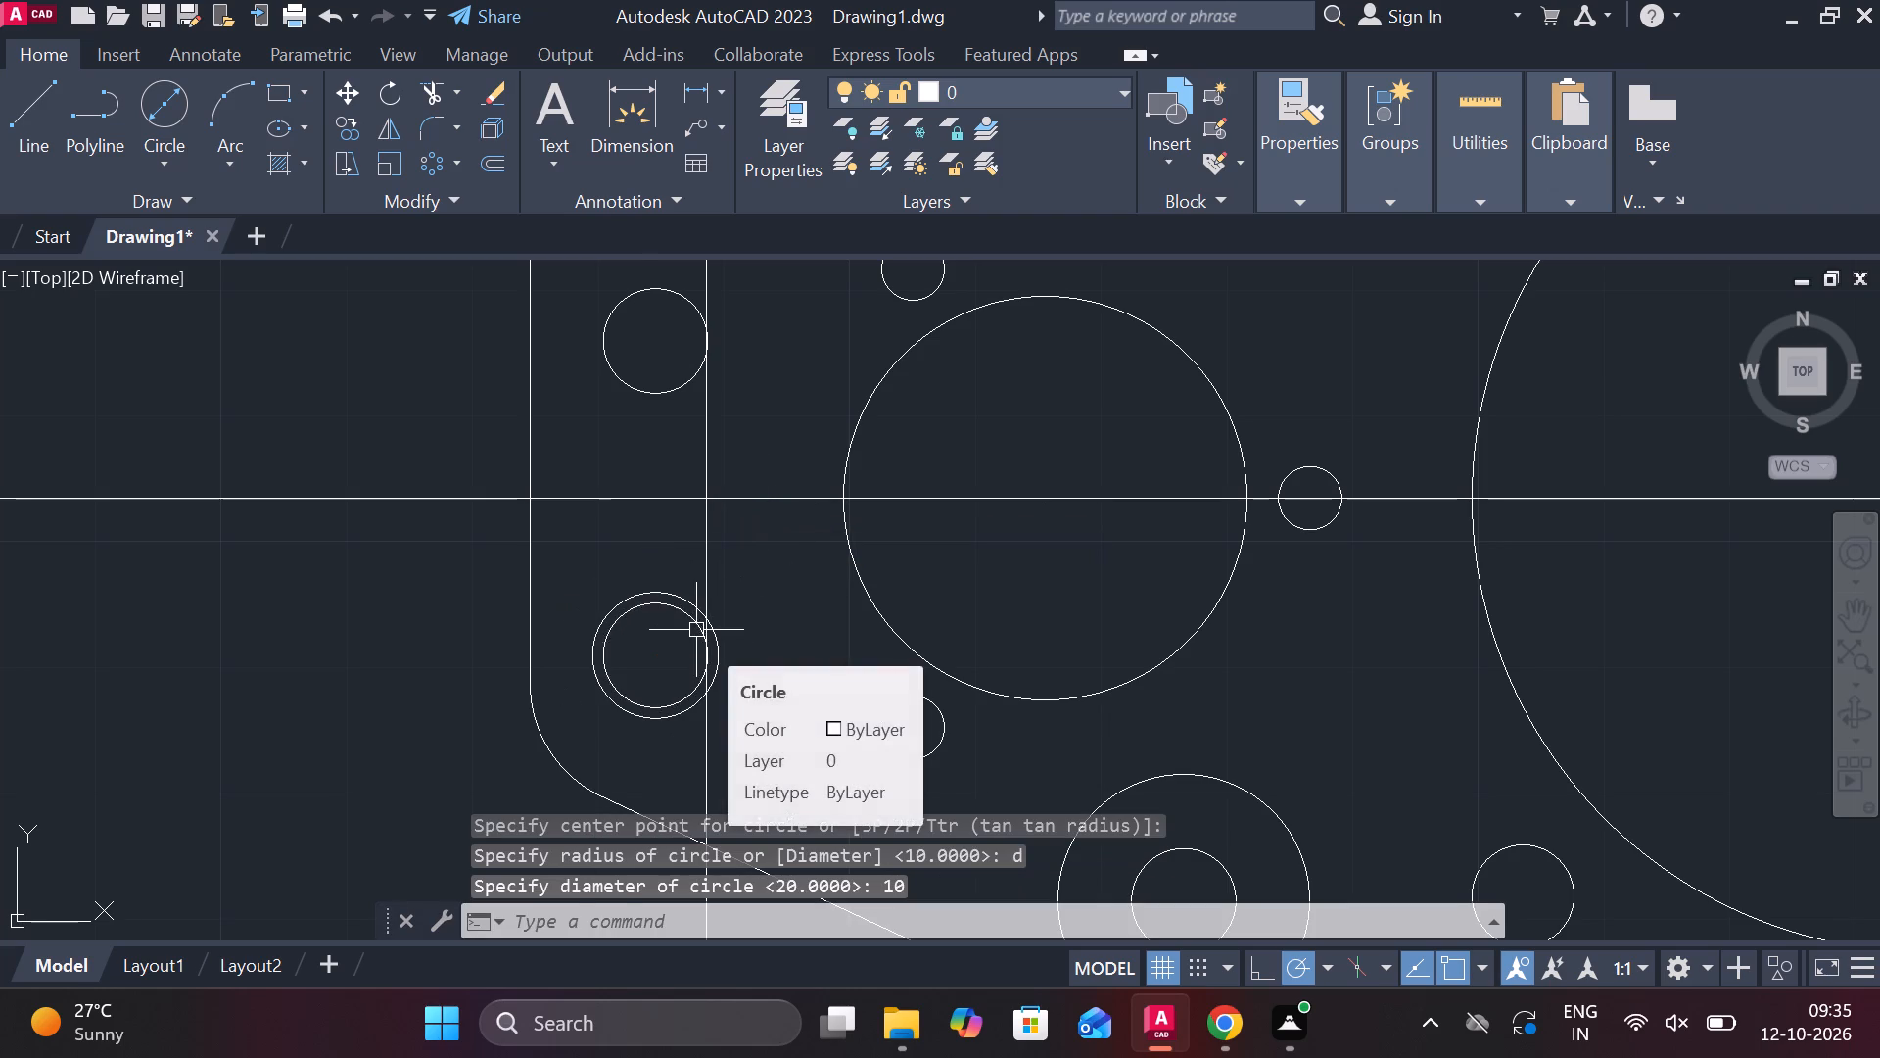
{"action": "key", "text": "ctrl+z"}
Draw a circle of diameter 15 concentric with the lower hole near the plate's left edge.
{"action": "scroll", "coordinate": [696, 636], "scroll_direction": "up", "scroll_amount": 2}
{"action": "key", "text": "c"}
{"action": "key", "text": "space"}
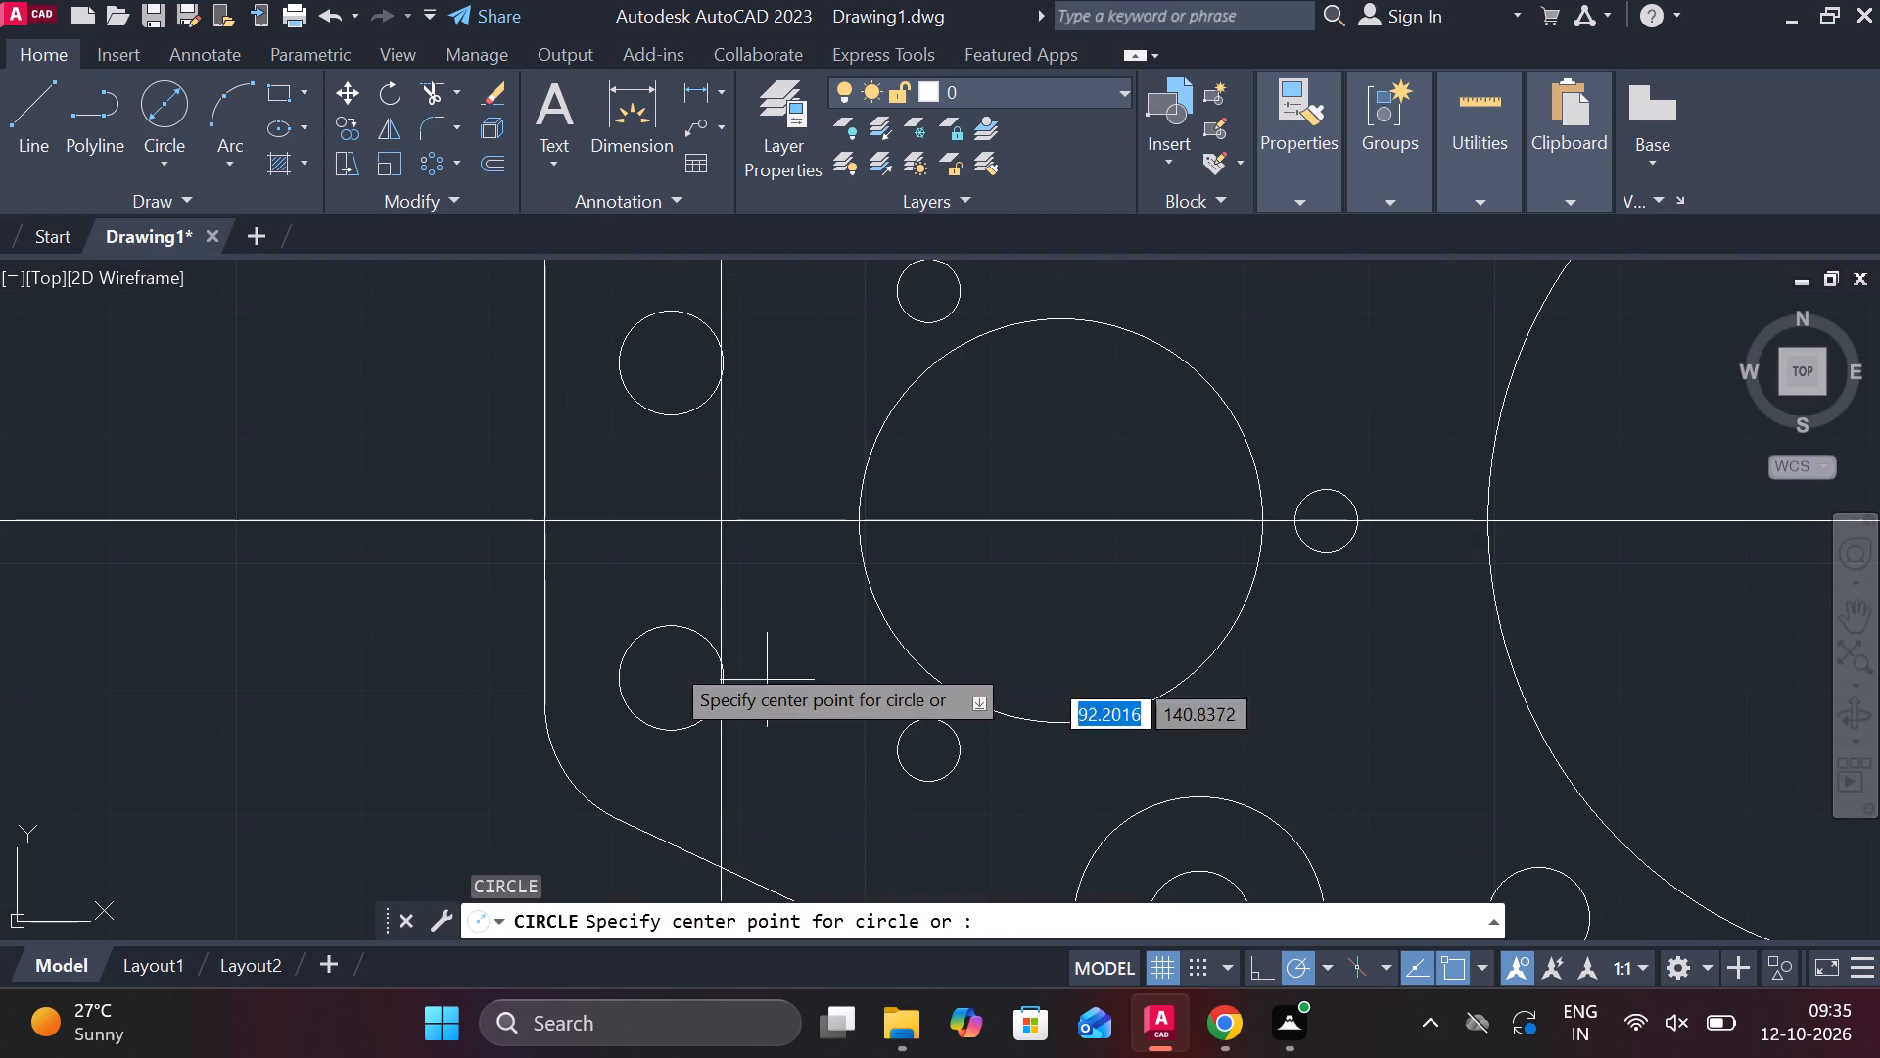
{"action": "left_click", "coordinate": [662, 677]}
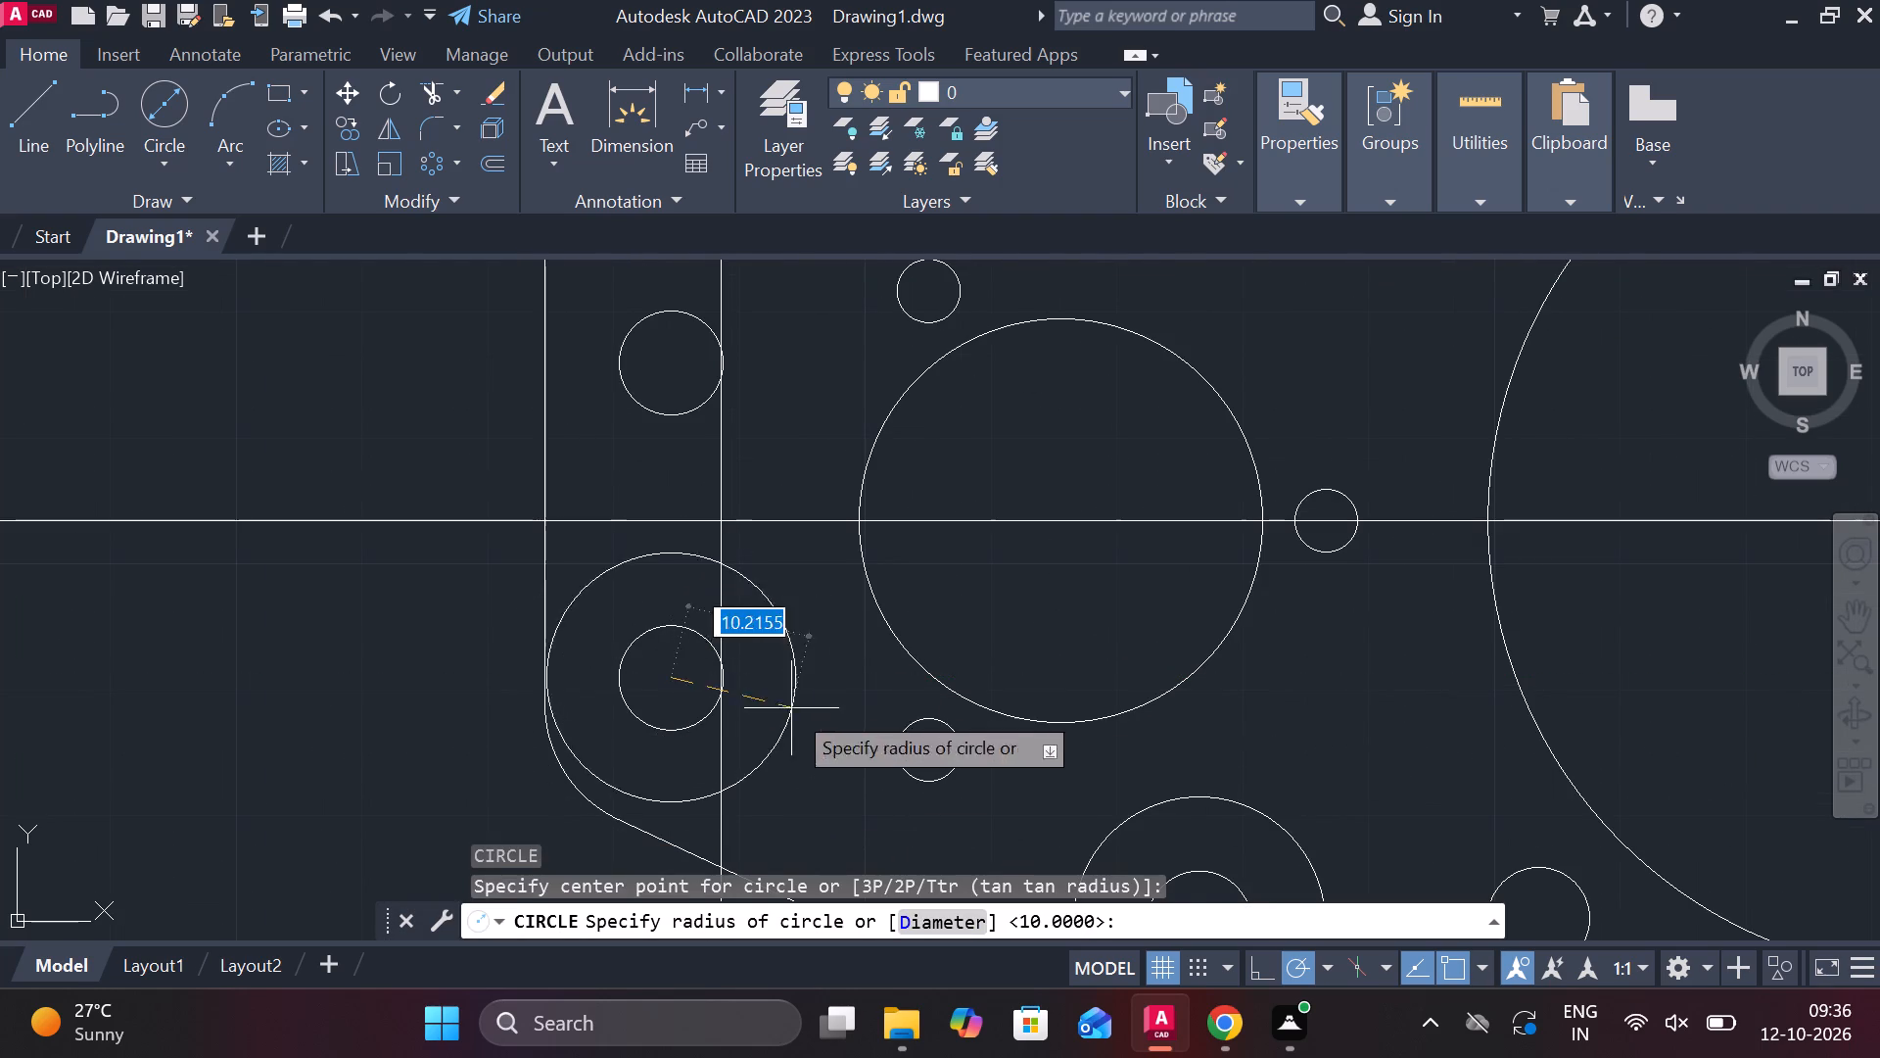
{"action": "type", "text": "d"}
{"action": "key", "text": "space"}
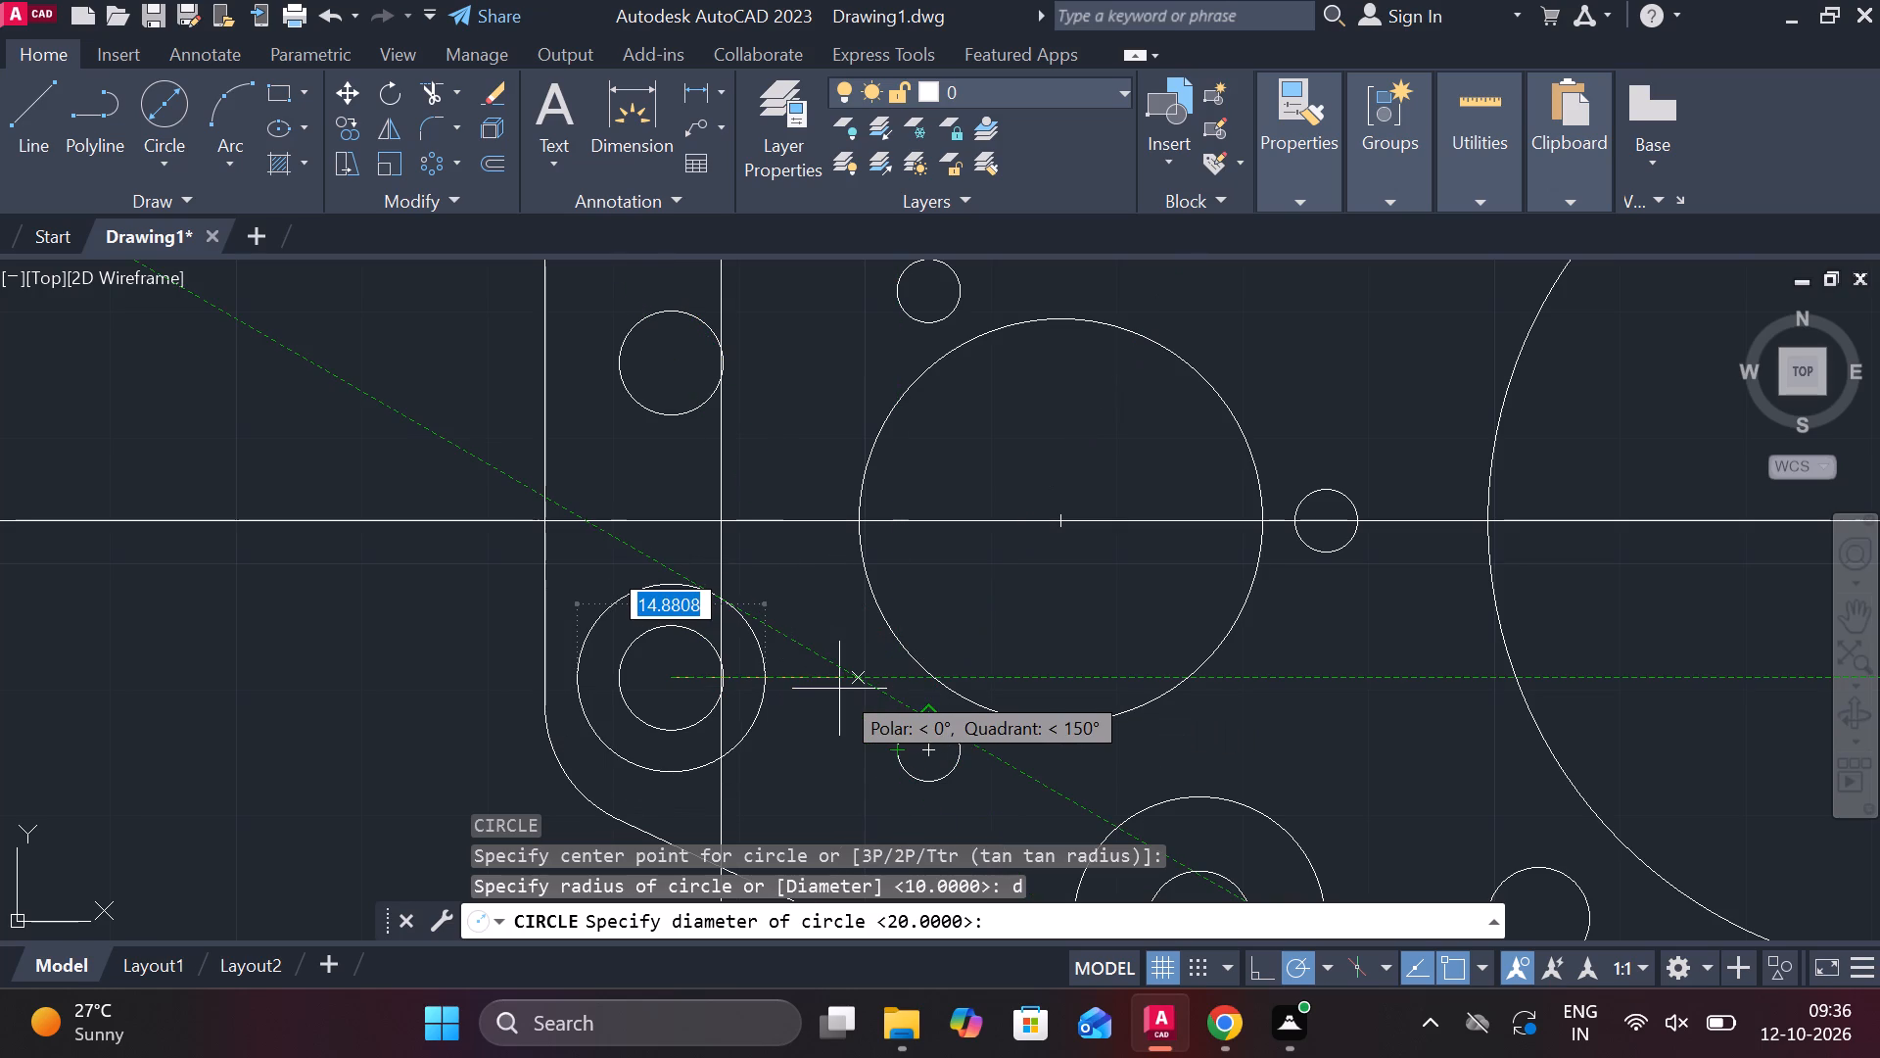
{"action": "type", "text": "15"}
{"action": "key", "text": "space"}
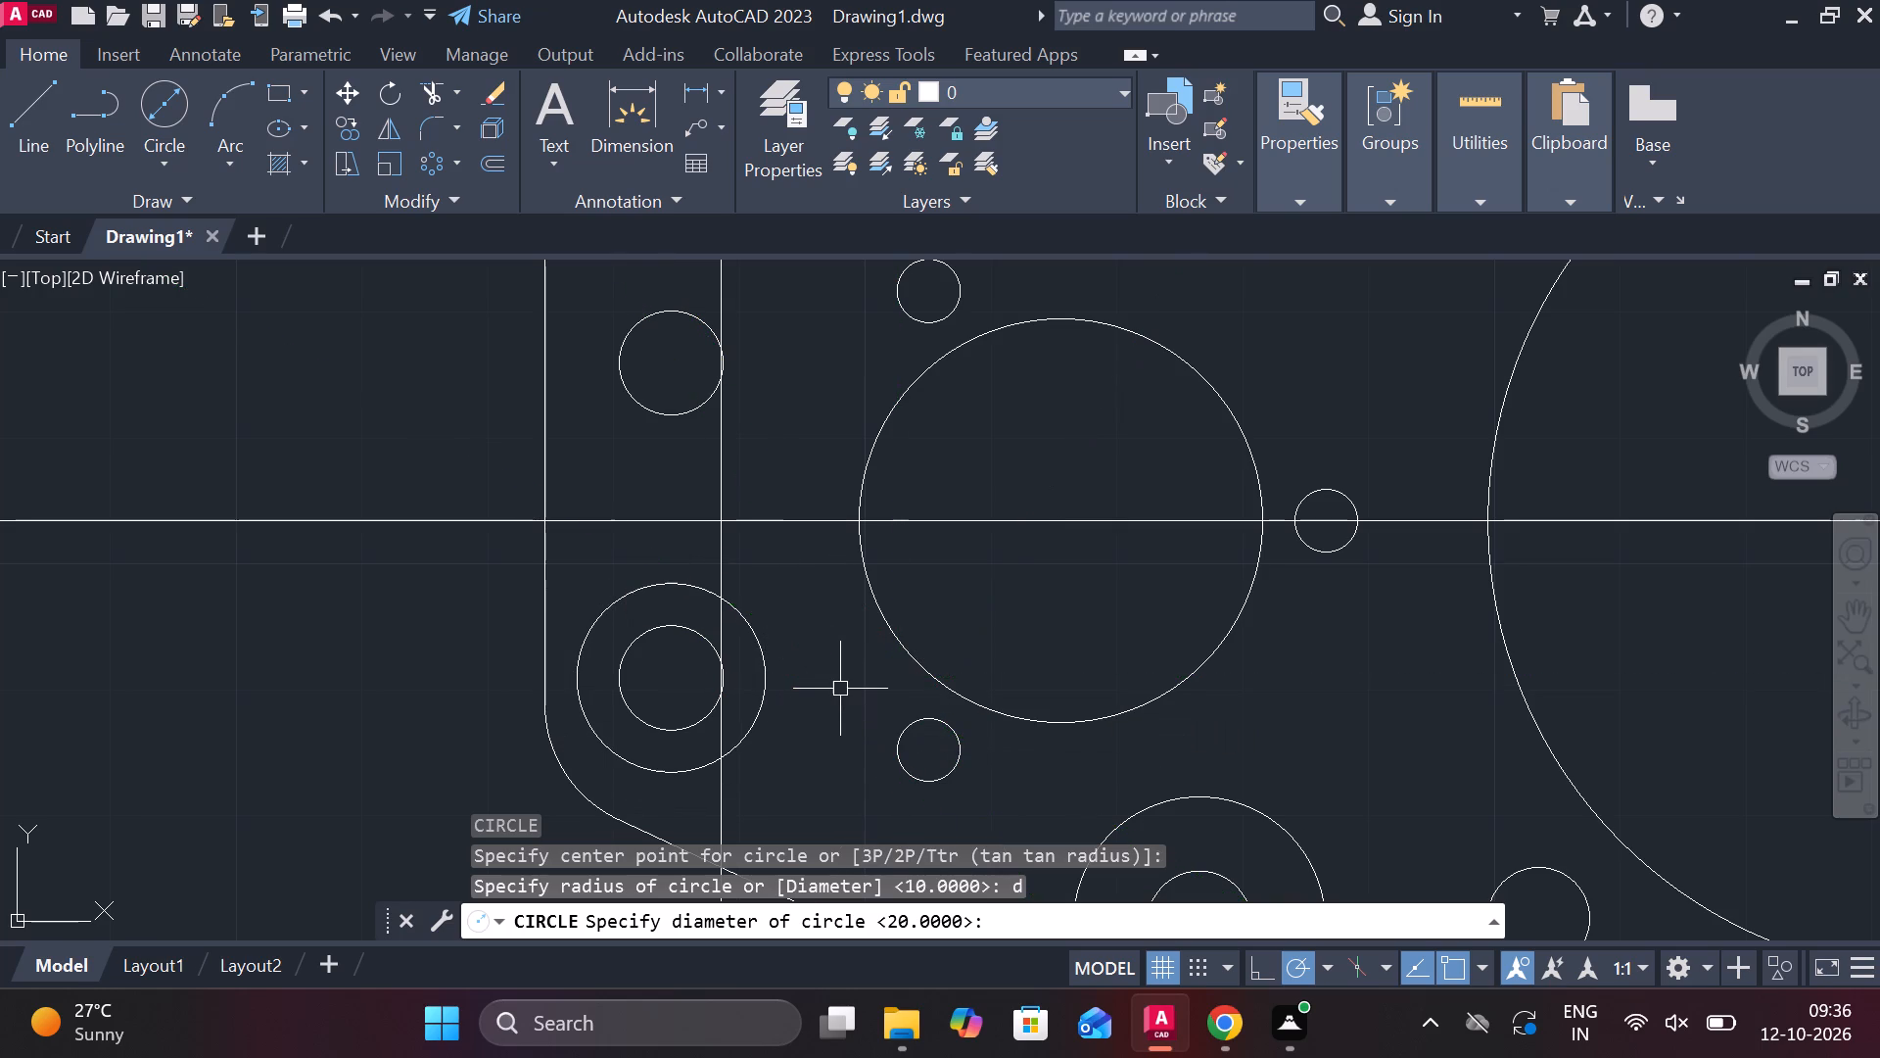
Draw a circle of diameter 15 concentric with the upper hole near the plate's left edge.
{"action": "scroll", "coordinate": [848, 678], "scroll_direction": "down", "scroll_amount": 2}
{"action": "scroll", "coordinate": [802, 505], "scroll_direction": "up", "scroll_amount": 1}
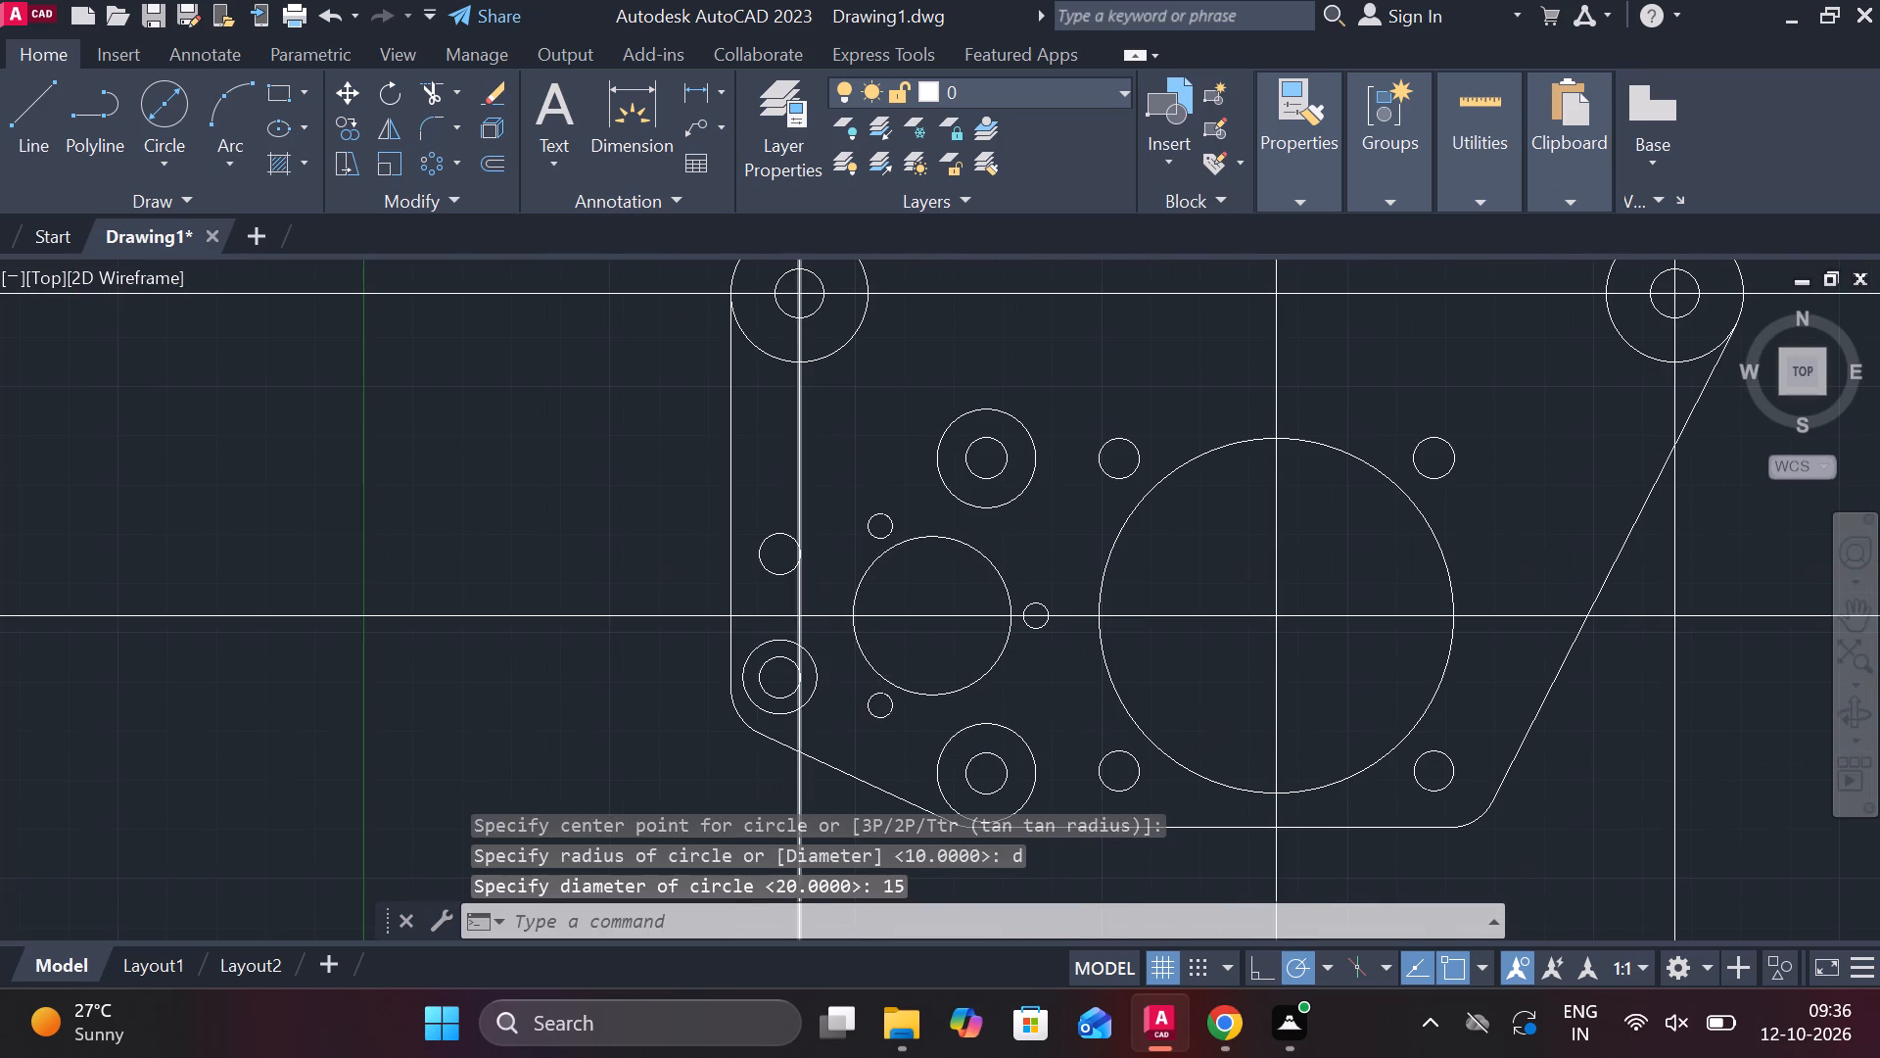
{"action": "key", "text": "space"}
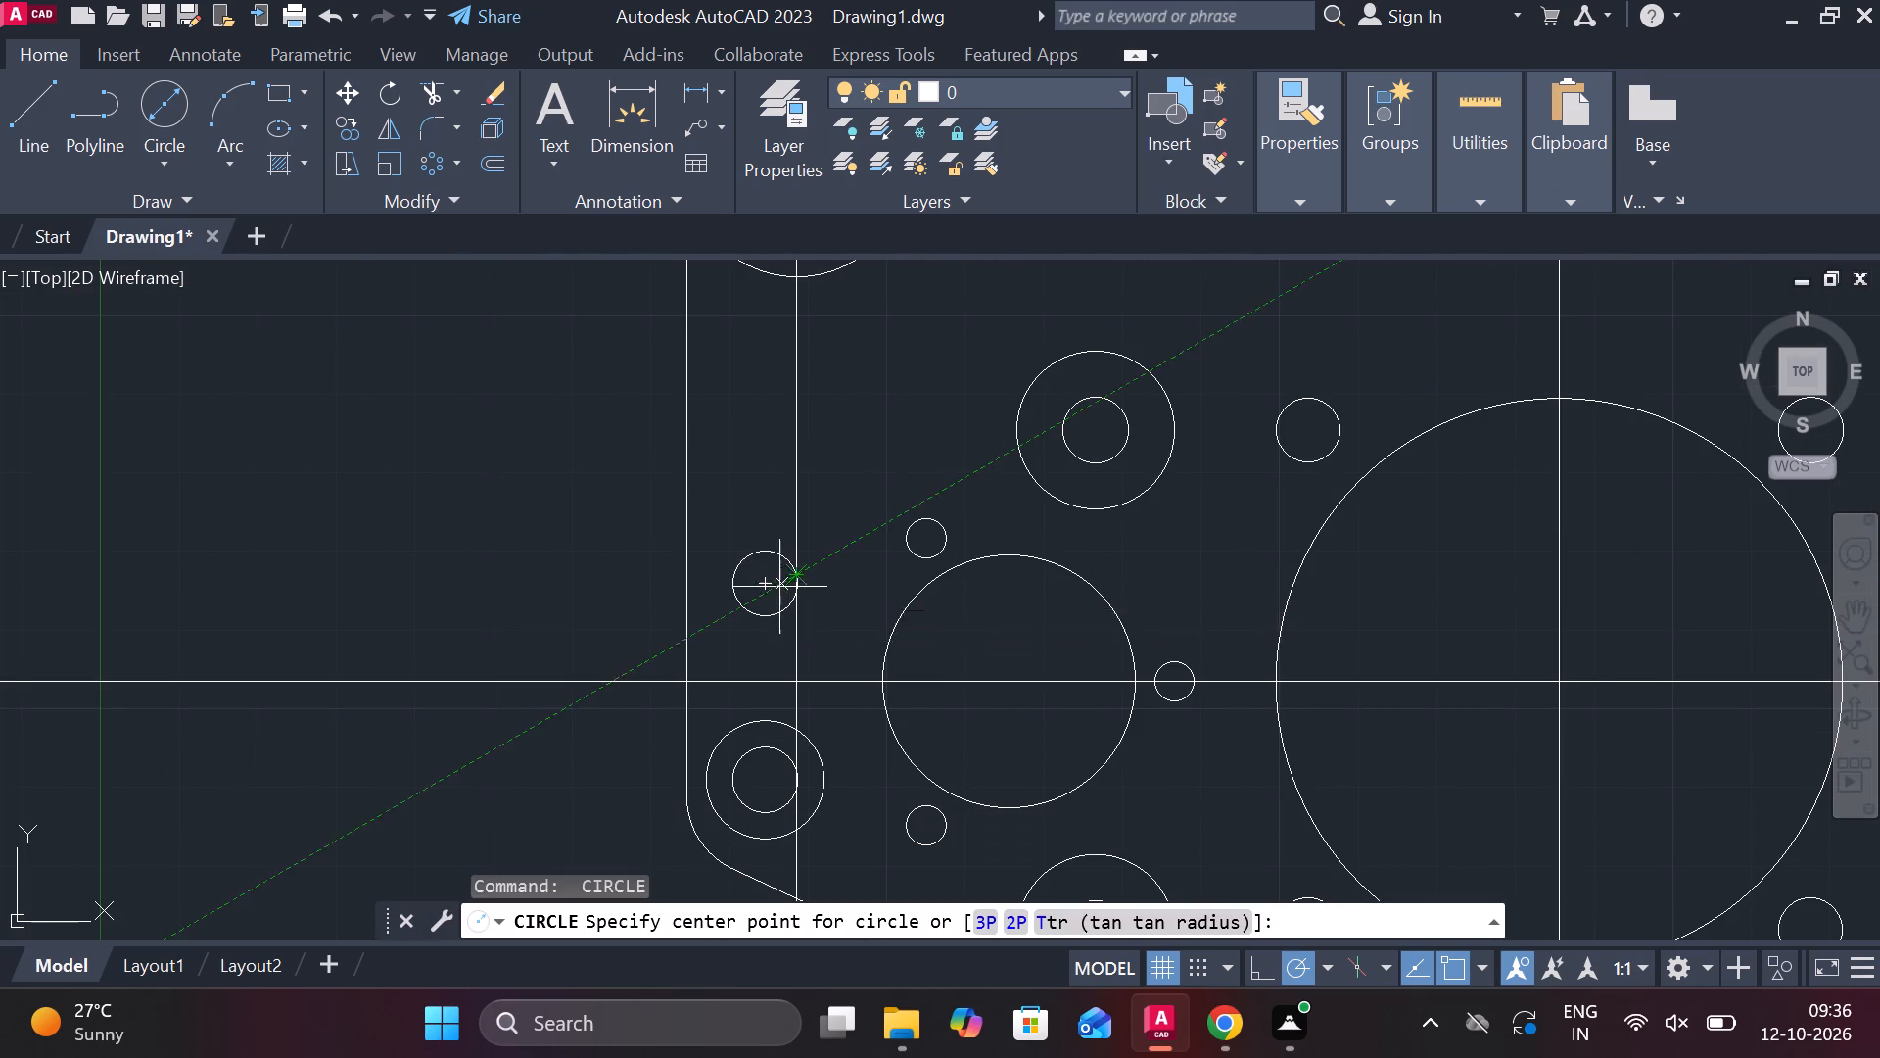
{"action": "left_click", "coordinate": [766, 587]}
{"action": "type", "text": "d 15"}
{"action": "key", "text": "space"}
Erase the vertical construction line through the upper-left circles' centre.
{"action": "scroll", "coordinate": [895, 546], "scroll_direction": "down", "scroll_amount": 1}
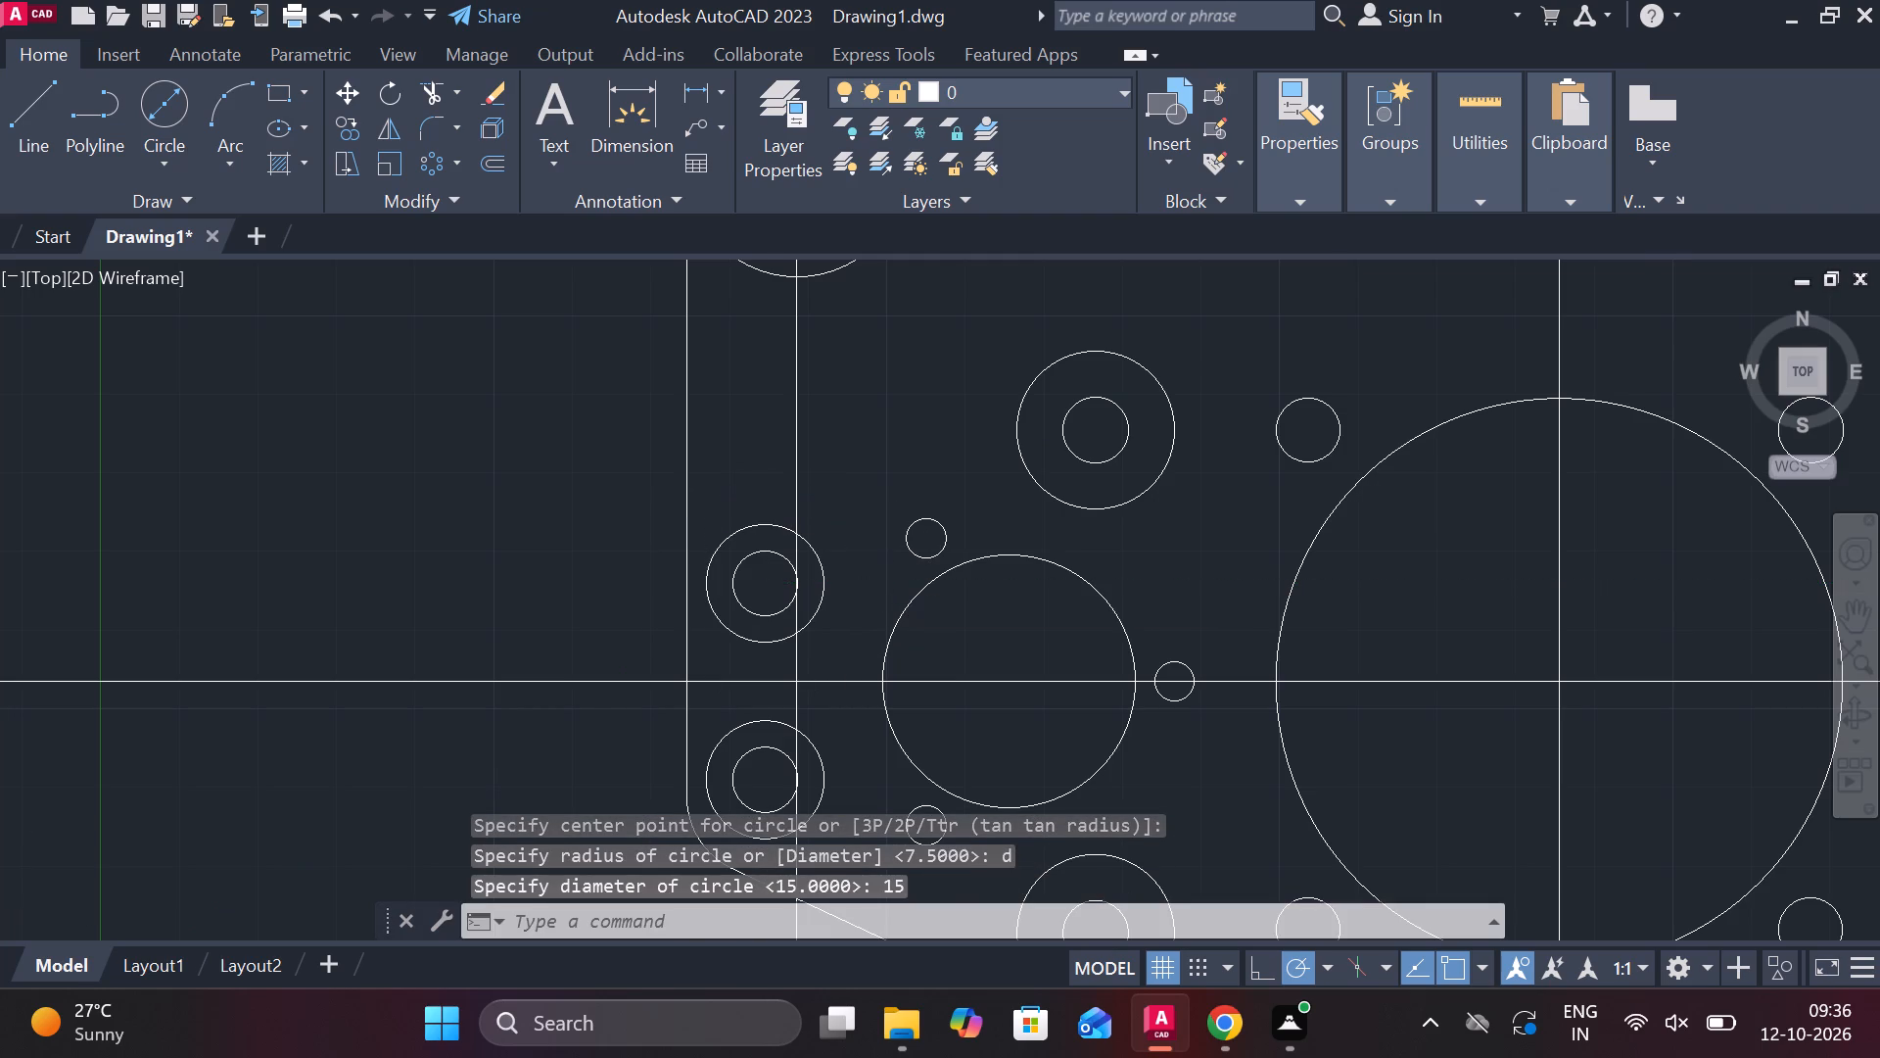
{"action": "left_click", "coordinate": [831, 462]}
{"action": "type", "text": "e"}
{"action": "key", "text": "space"}
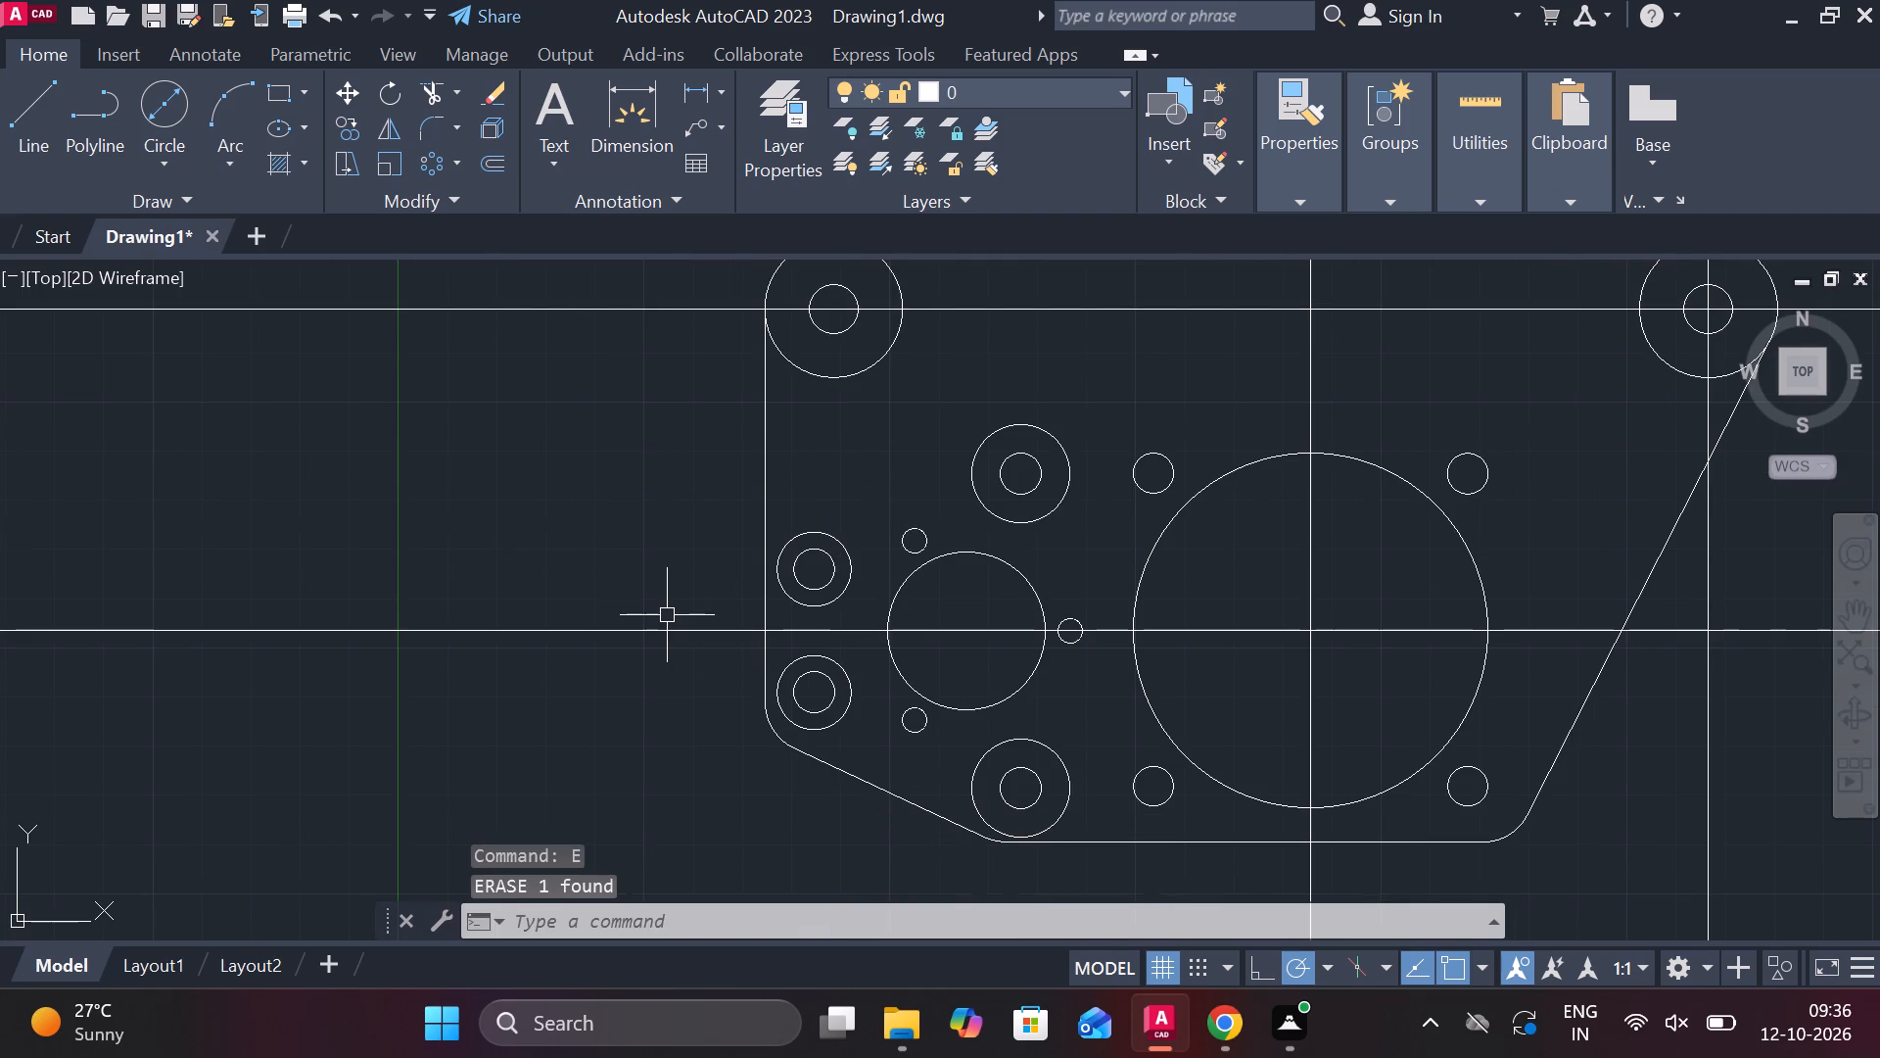
Check the horizontal span from the upper-left outer circle's left quadrant to the upper-right circles using a linear dimension preview.
{"action": "scroll", "coordinate": [667, 615], "scroll_direction": "down", "scroll_amount": 2}
{"action": "scroll", "coordinate": [1154, 642], "scroll_direction": "up", "scroll_amount": 2}
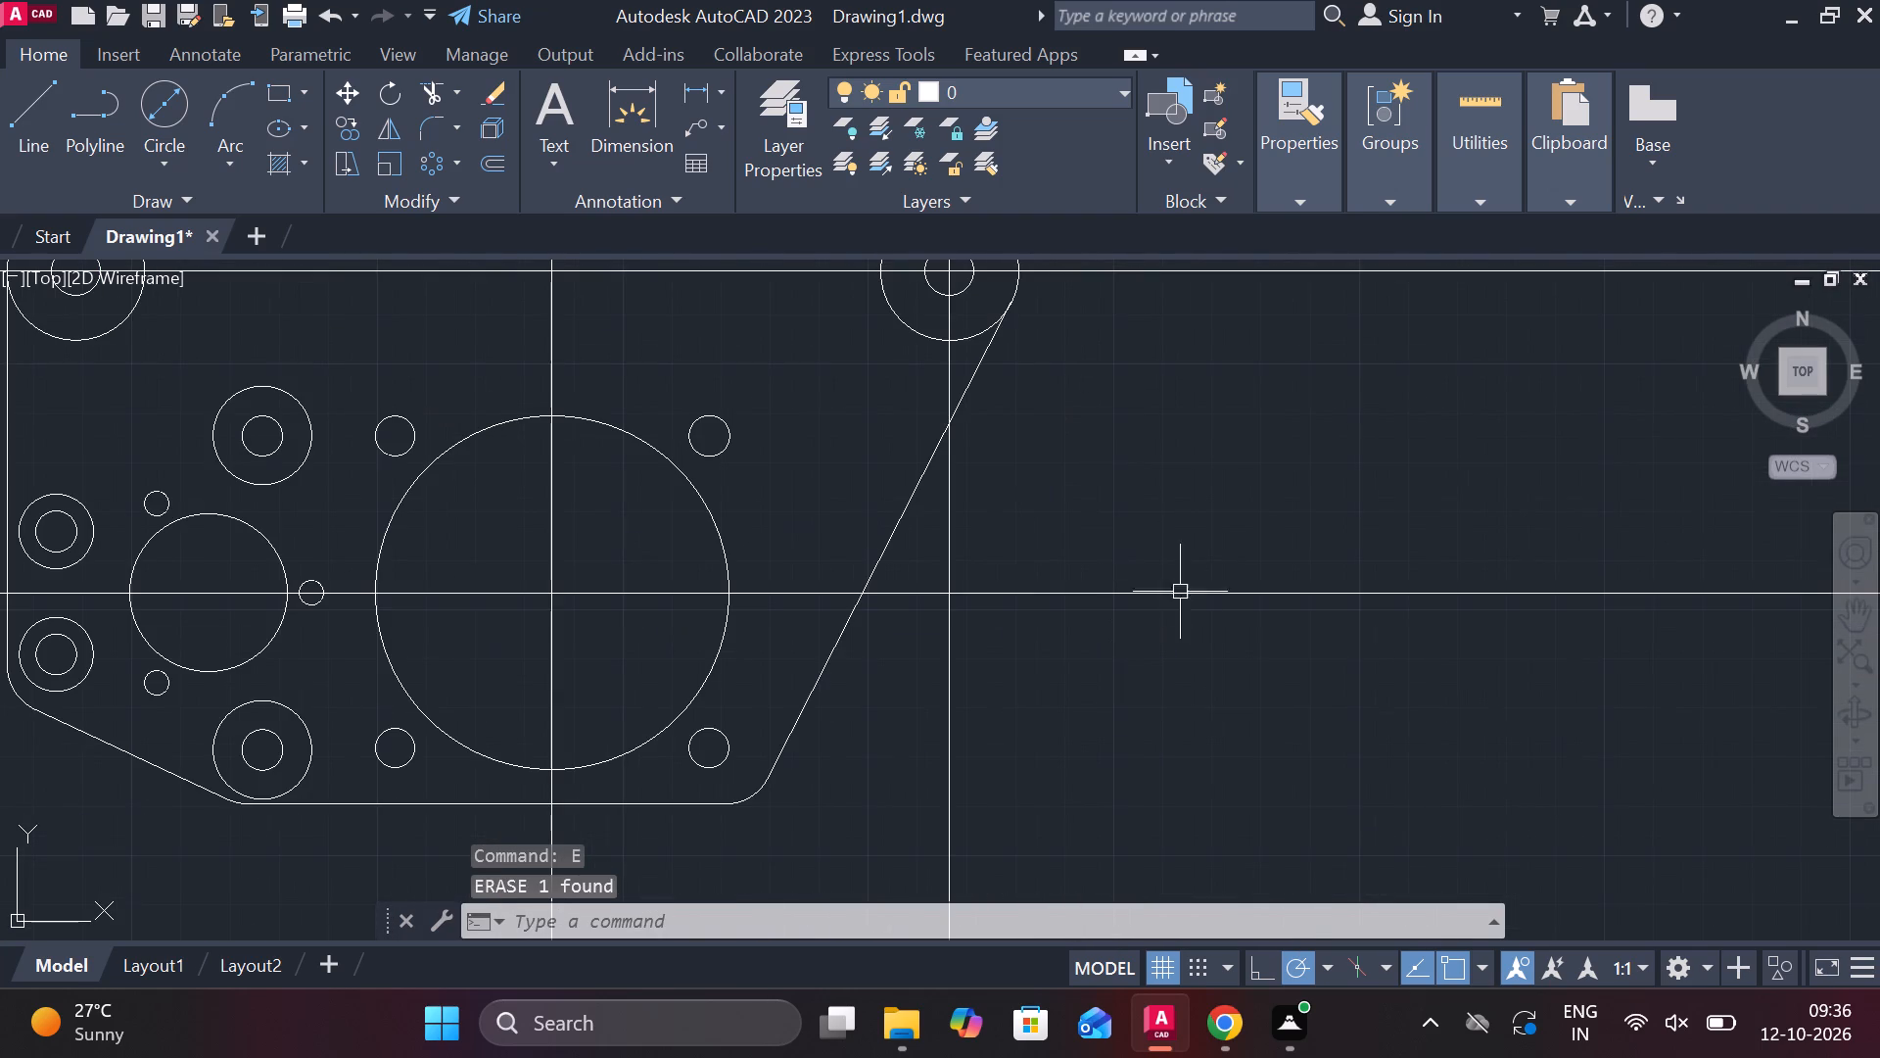
{"action": "scroll", "coordinate": [1190, 601], "scroll_direction": "down", "scroll_amount": 1}
{"action": "middle_click_drag", "start_coordinate": [1256, 636], "coordinate": [1260, 697]}
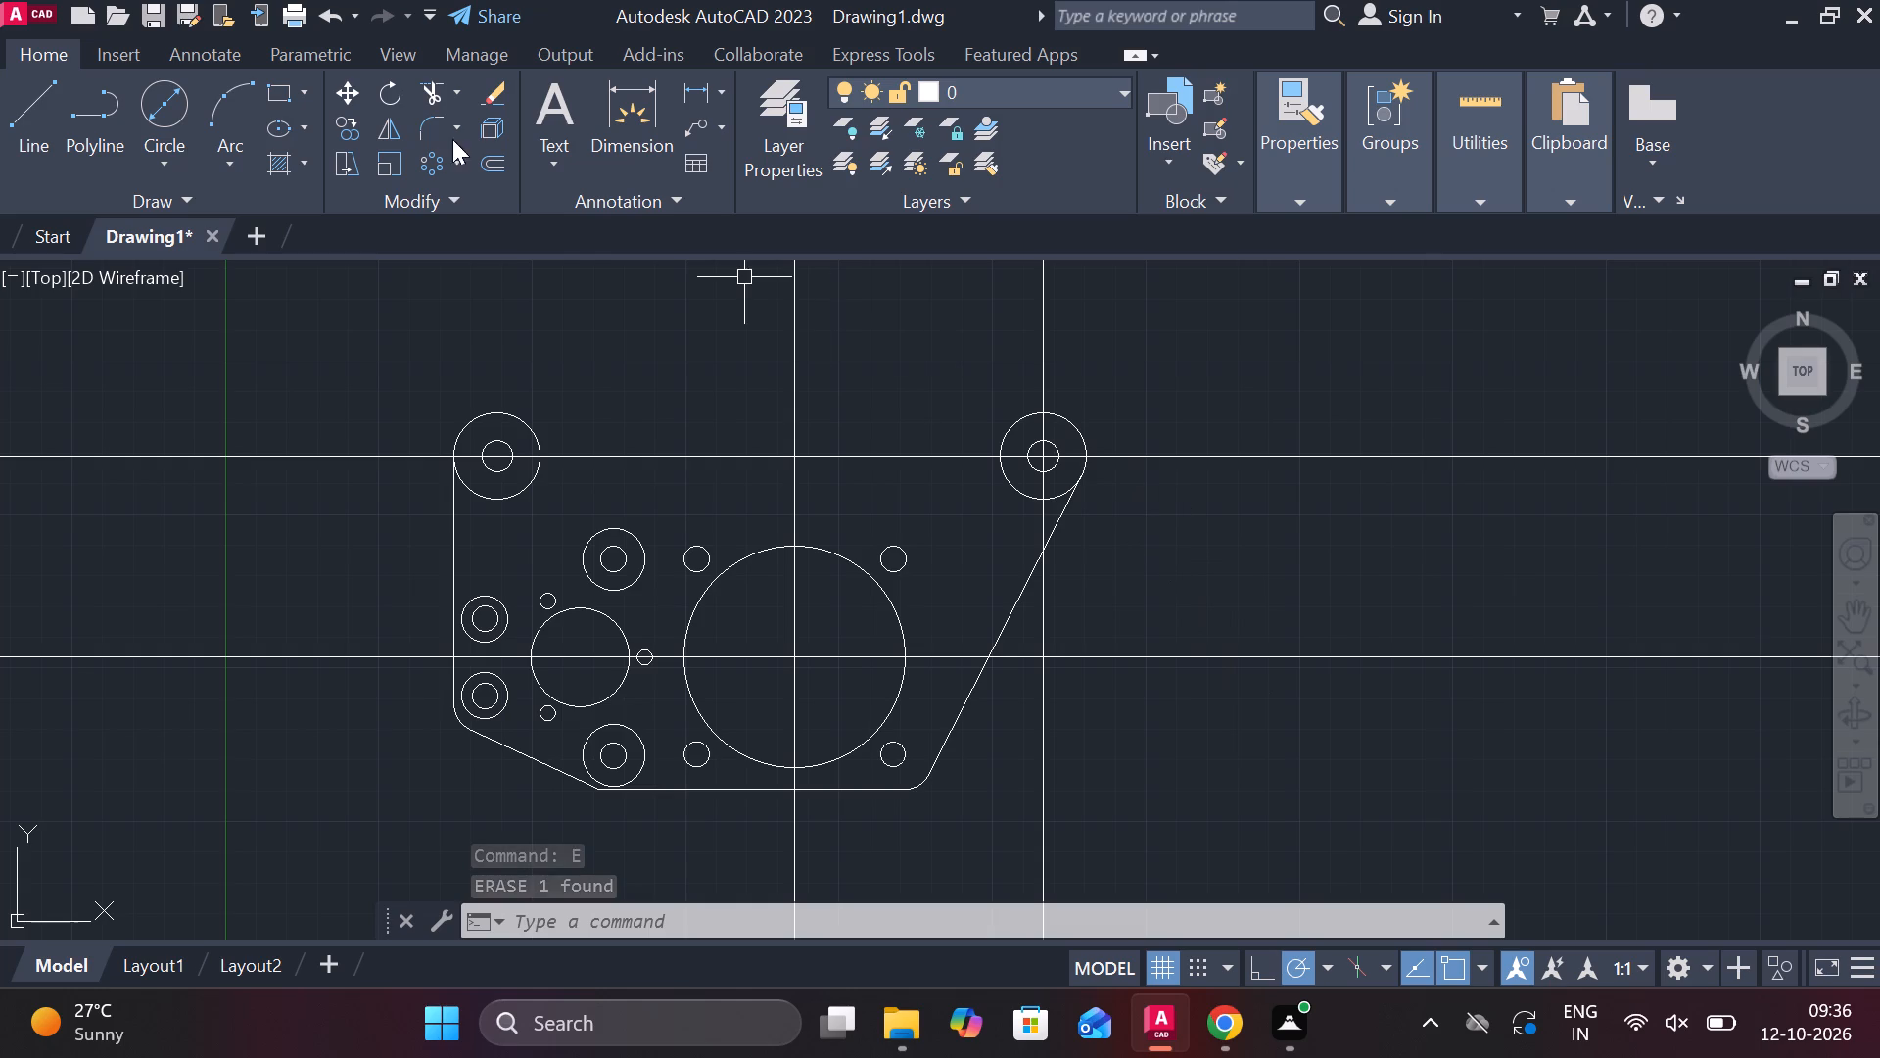
{"action": "left_click", "coordinate": [699, 91]}
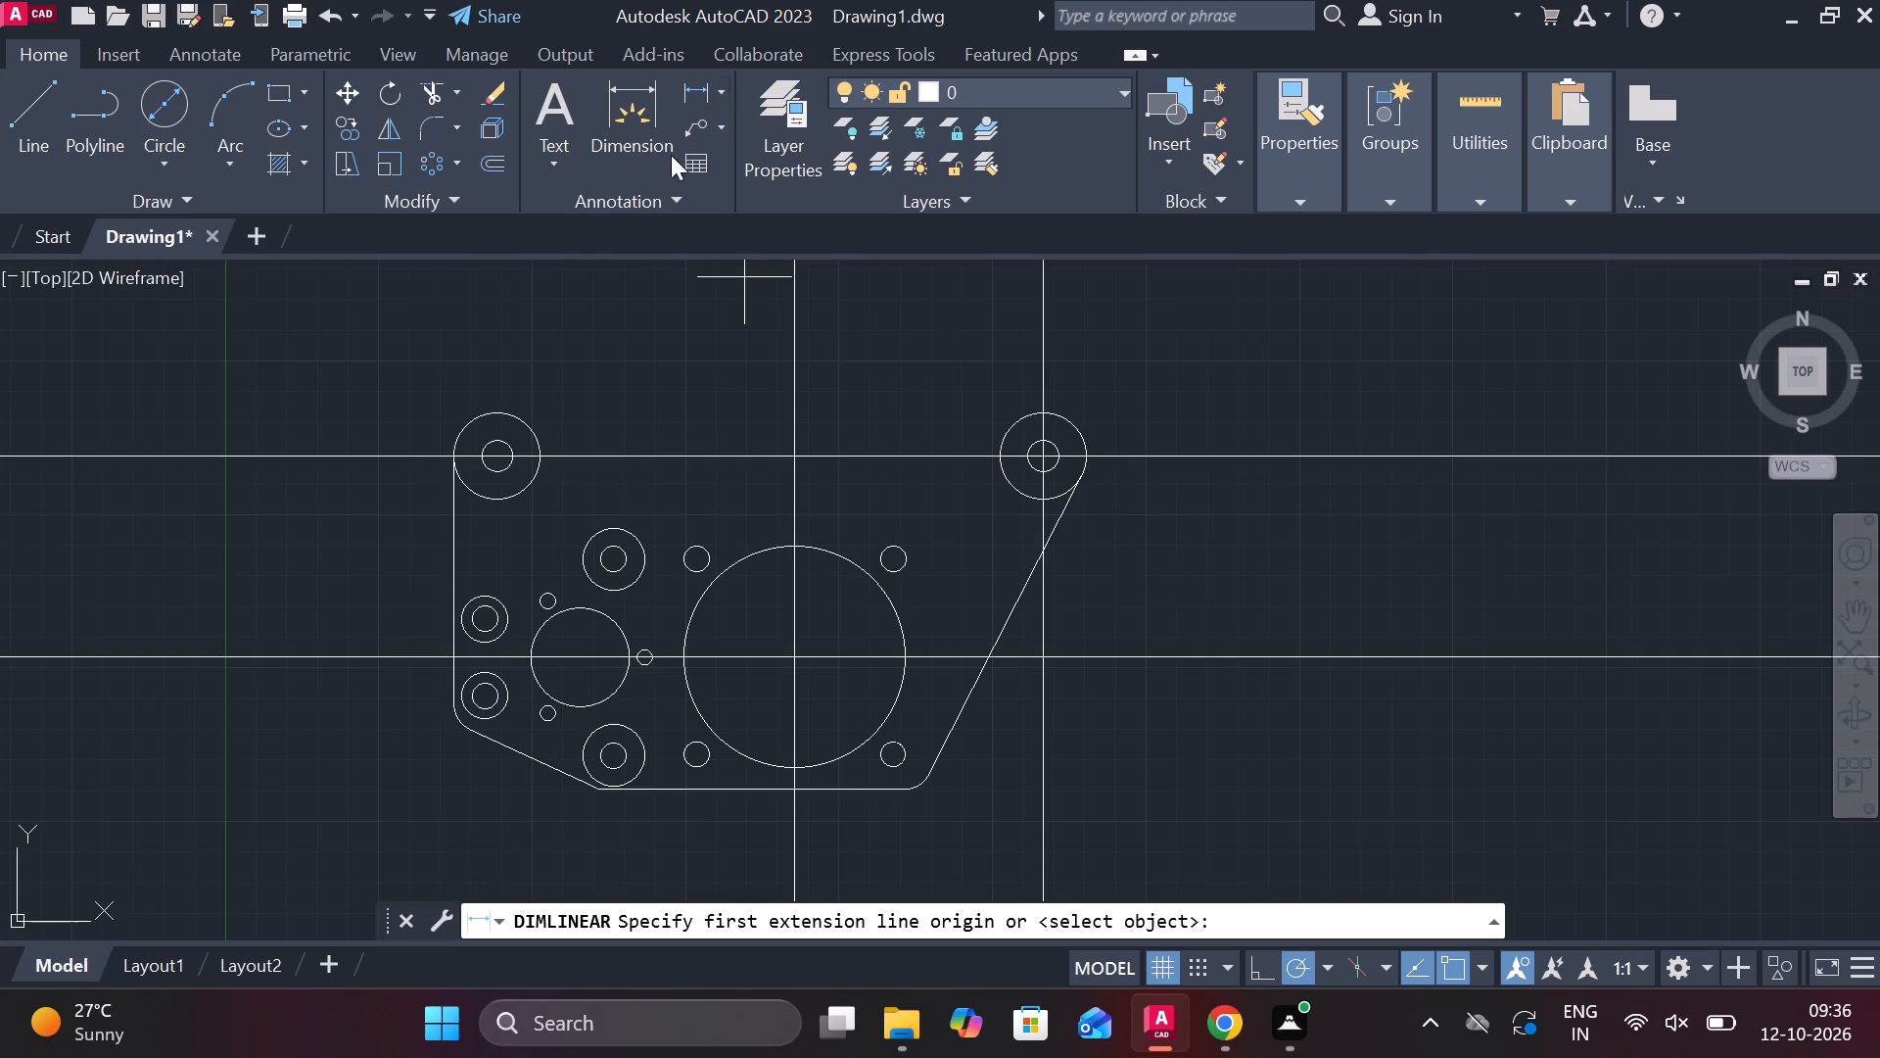
{"action": "left_click", "coordinate": [460, 455]}
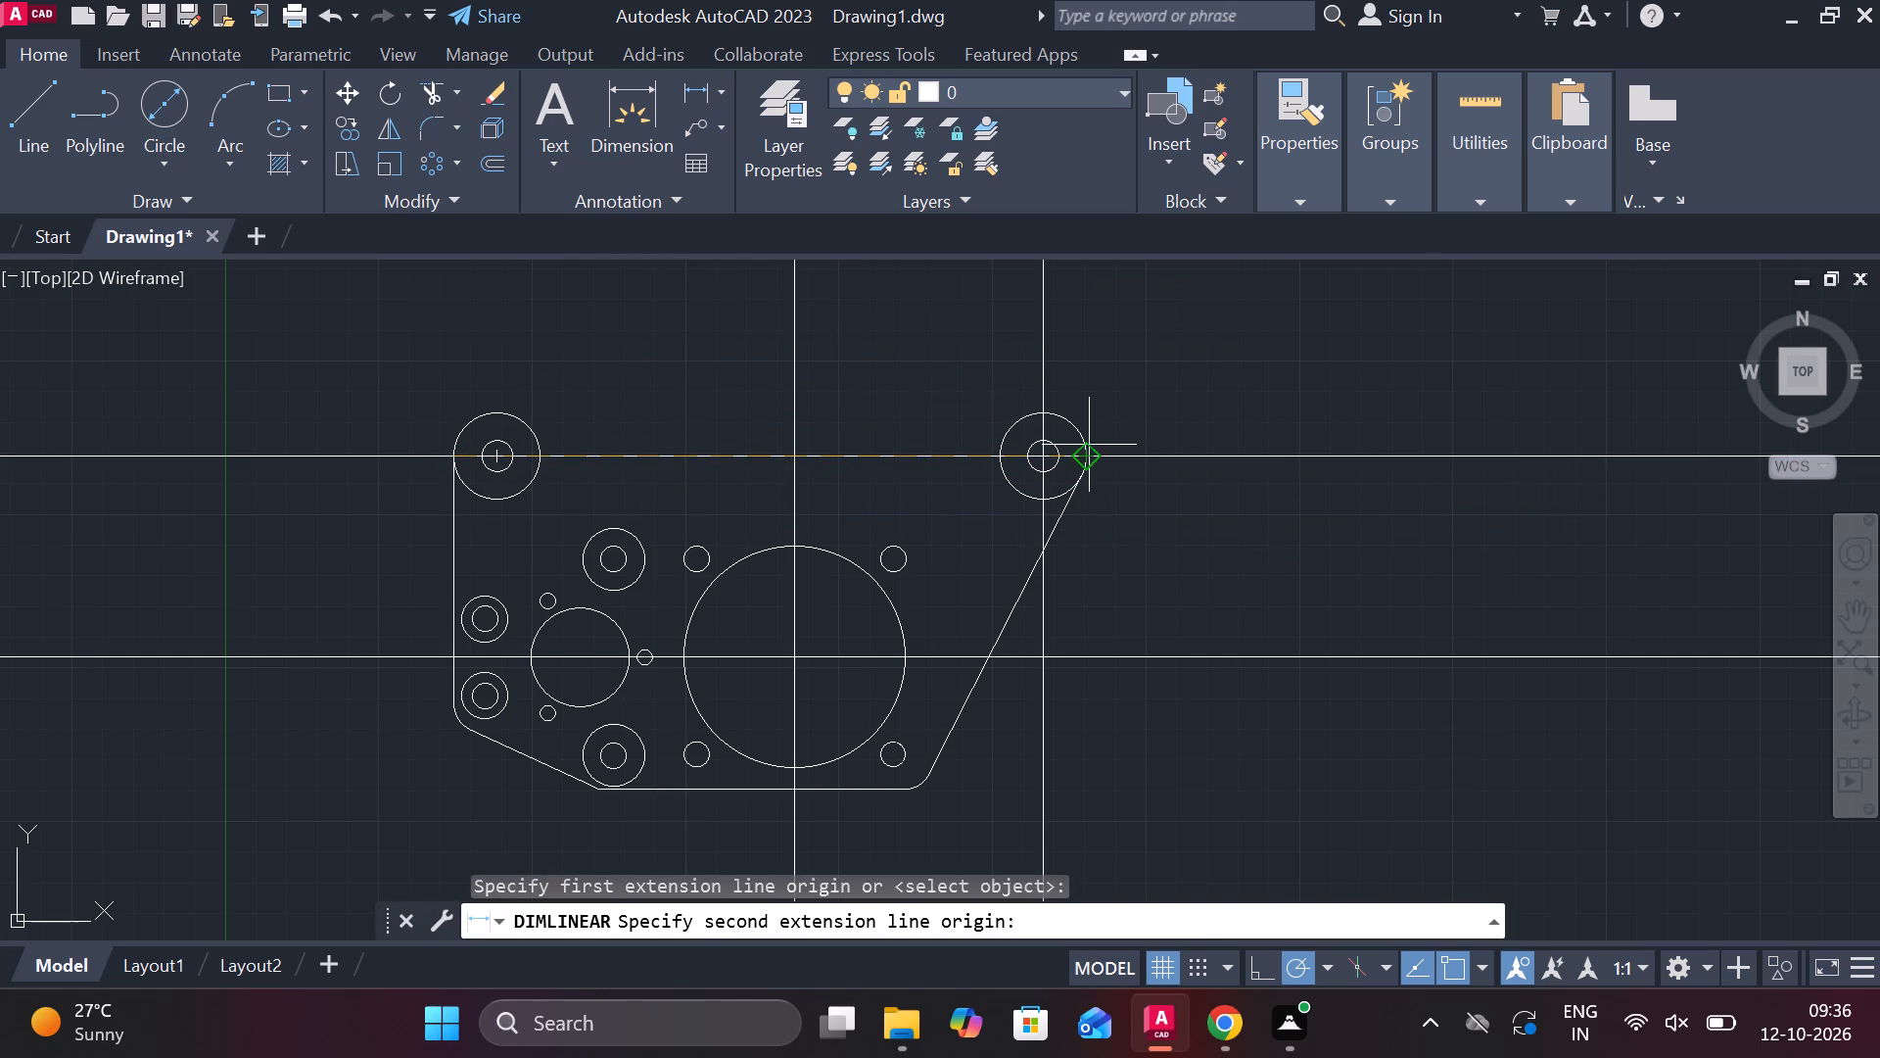
{"action": "scroll", "coordinate": [1077, 433], "scroll_direction": "up", "scroll_amount": 3}
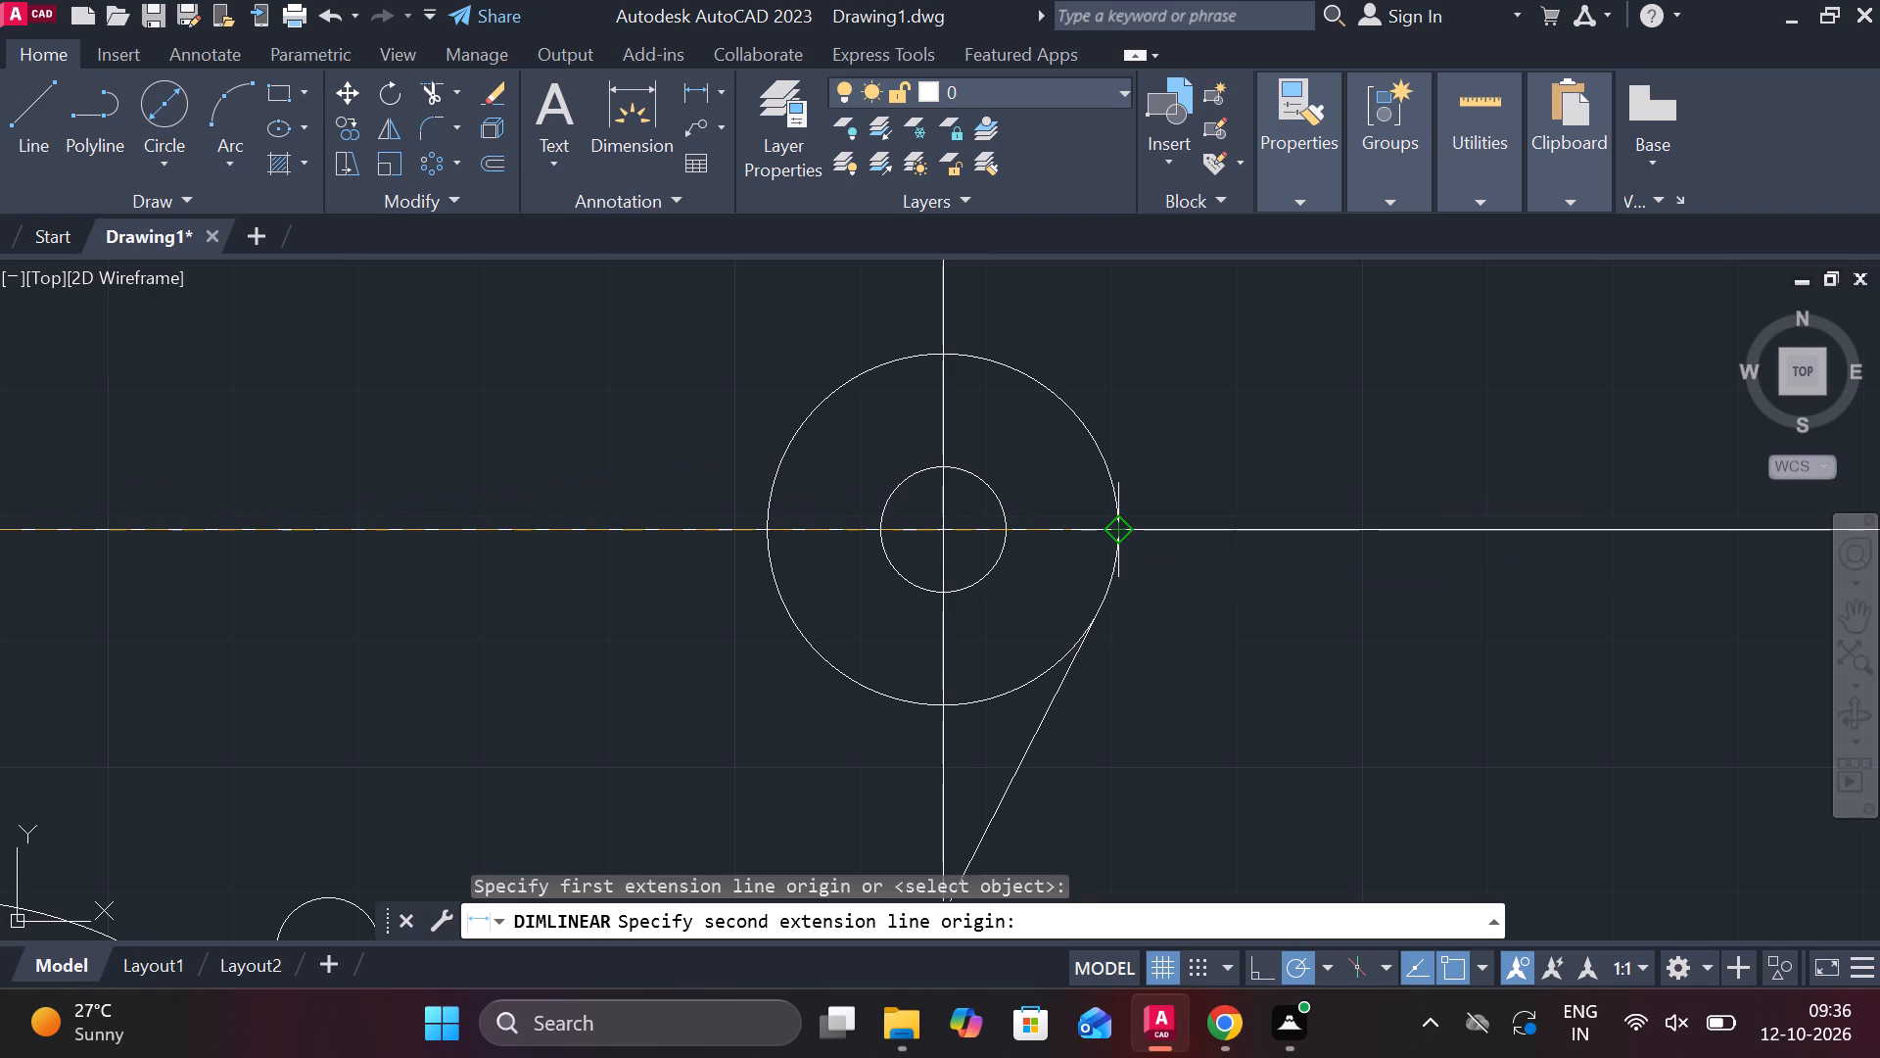
{"action": "scroll", "coordinate": [1122, 529], "scroll_direction": "down", "scroll_amount": 3}
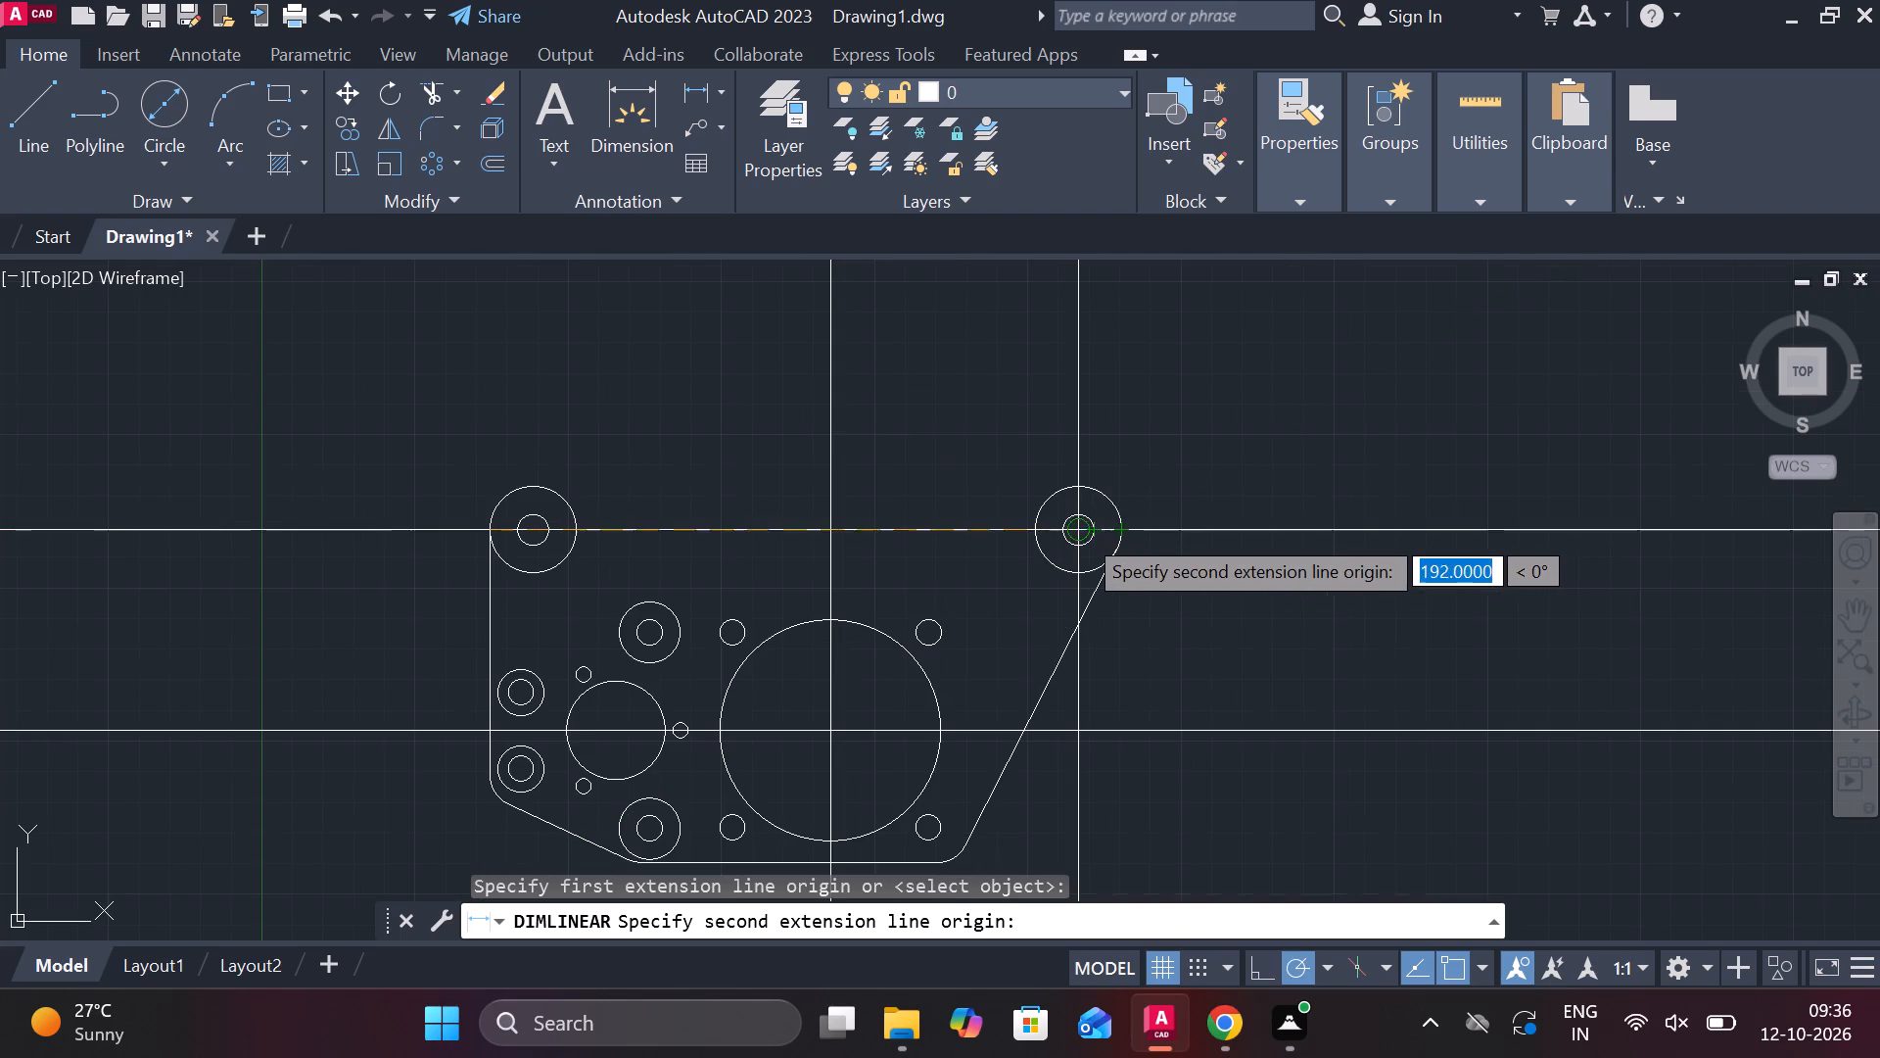
{"action": "key", "text": "Escape"}
Check horizontal distances from the vertical centreline and from the upper-left outer circle's left quadrant using linear dimension previews.
{"action": "left_click", "coordinate": [696, 91]}
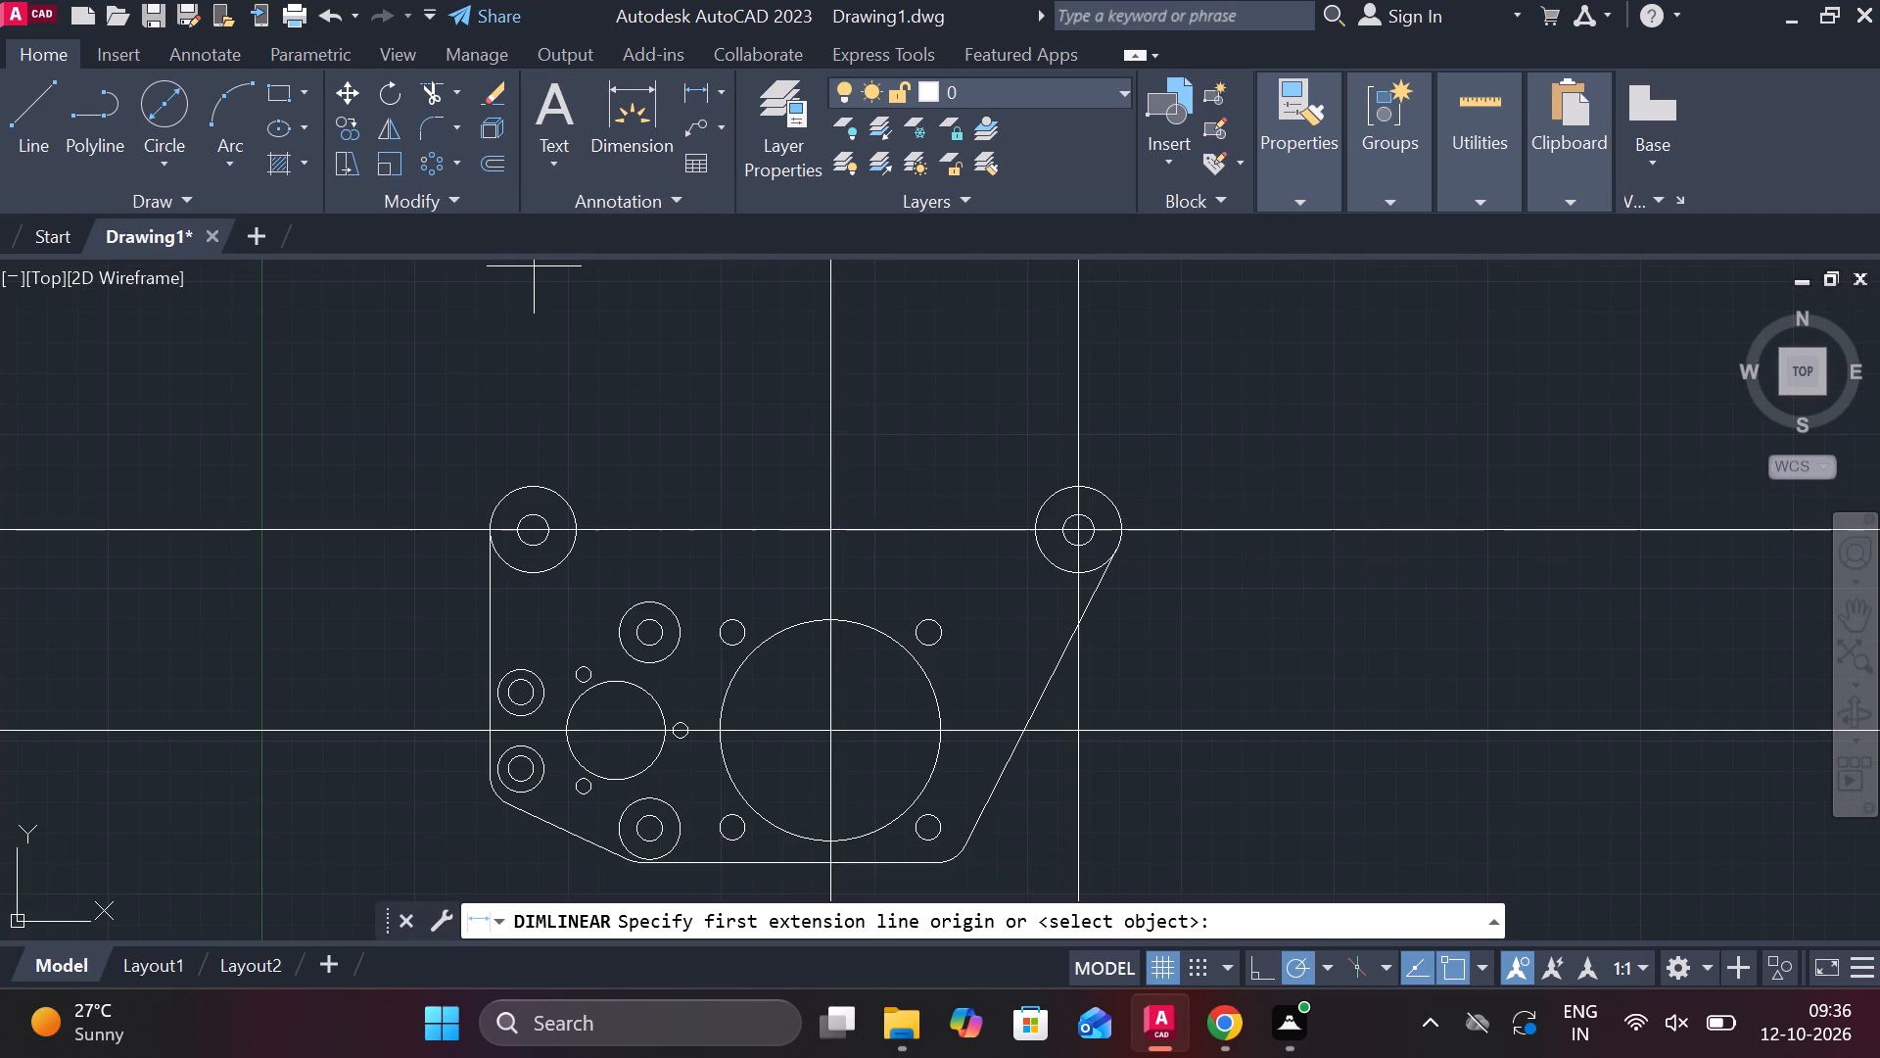
{"action": "left_click", "coordinate": [835, 519]}
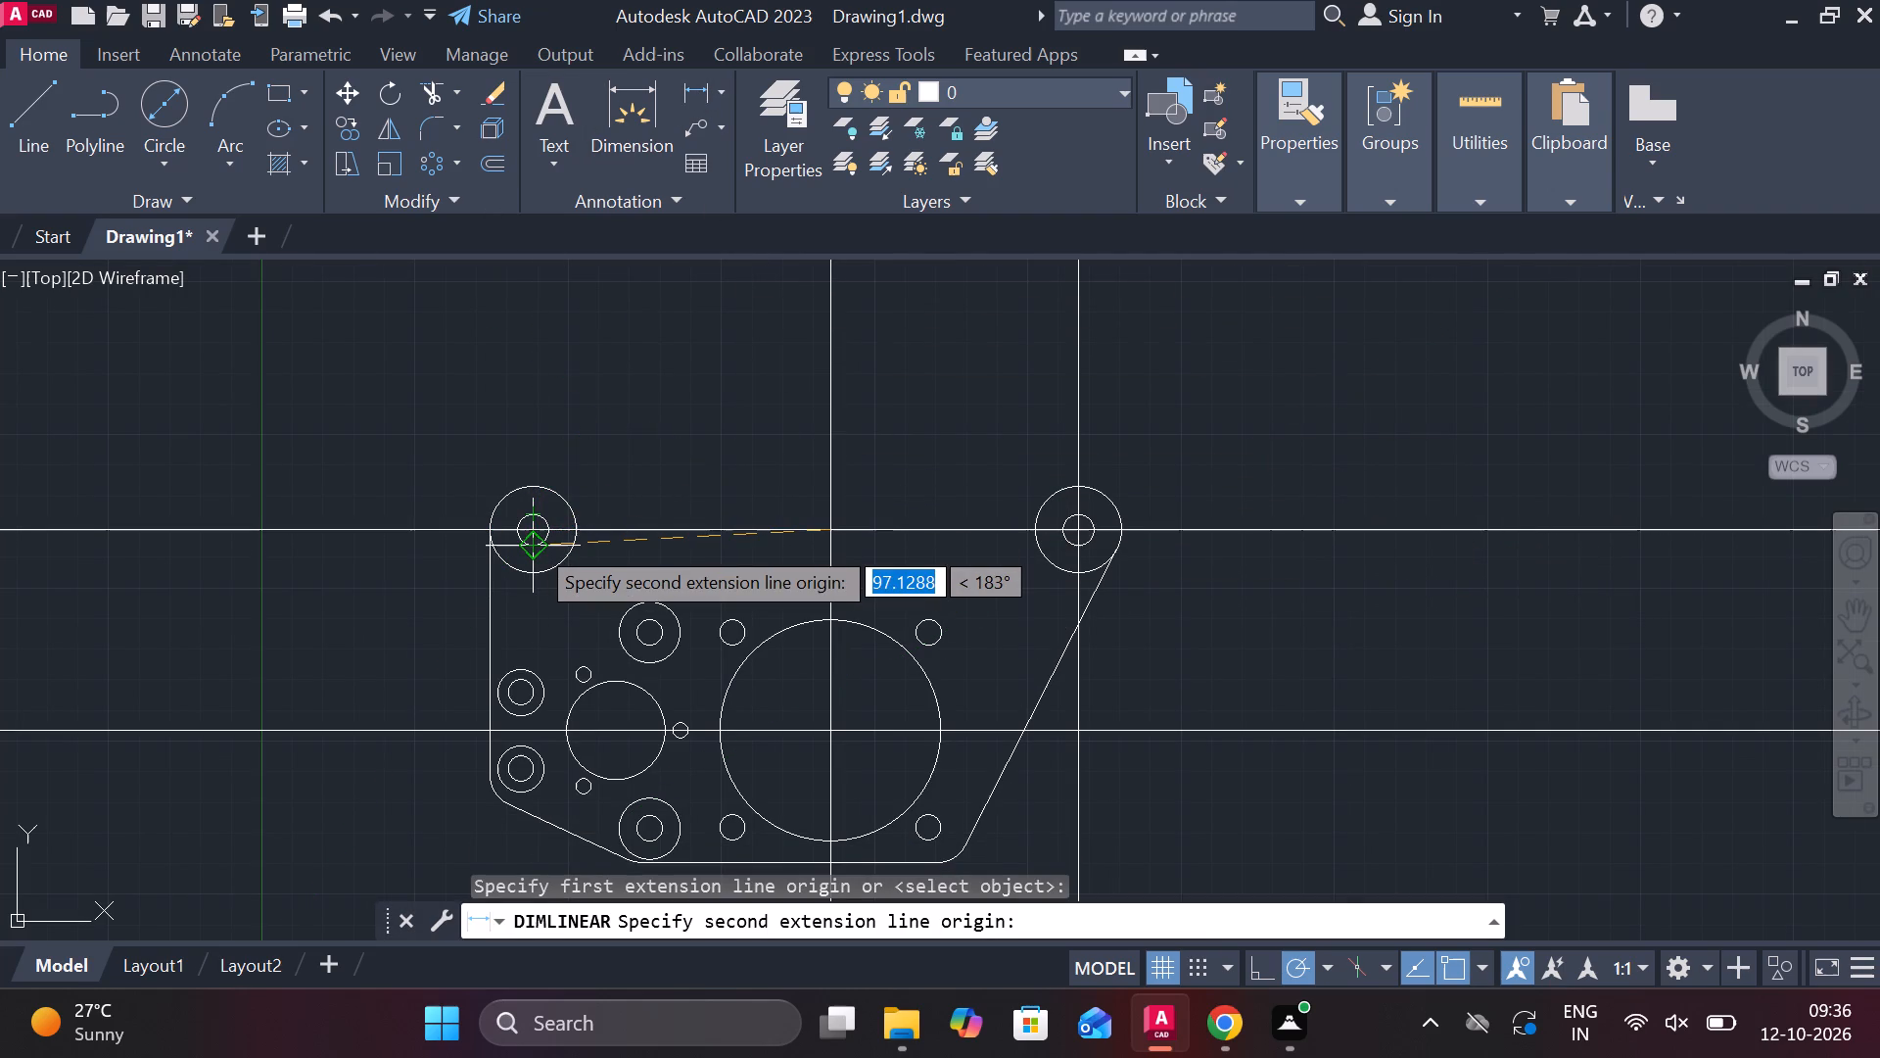
{"action": "scroll", "coordinate": [534, 543], "scroll_direction": "up", "scroll_amount": 1}
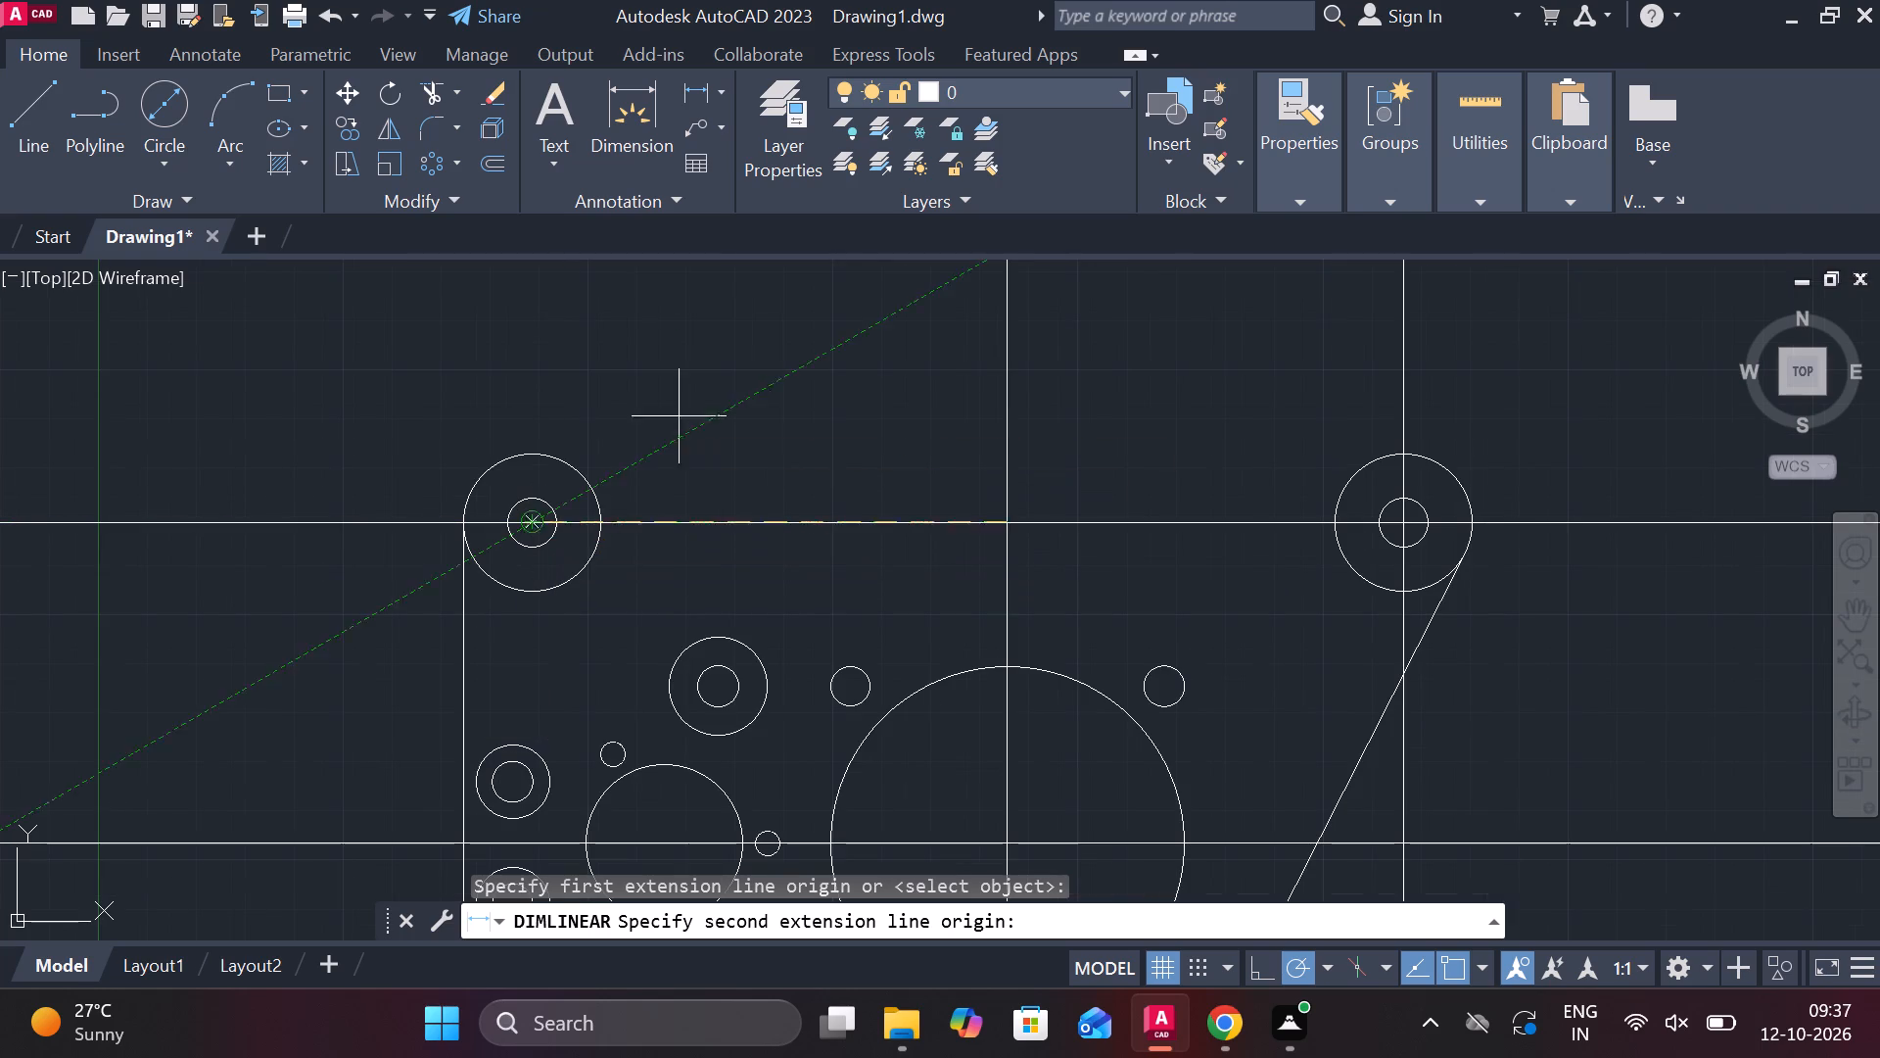
{"action": "key", "text": "Escape"}
{"action": "left_click", "coordinate": [694, 81]}
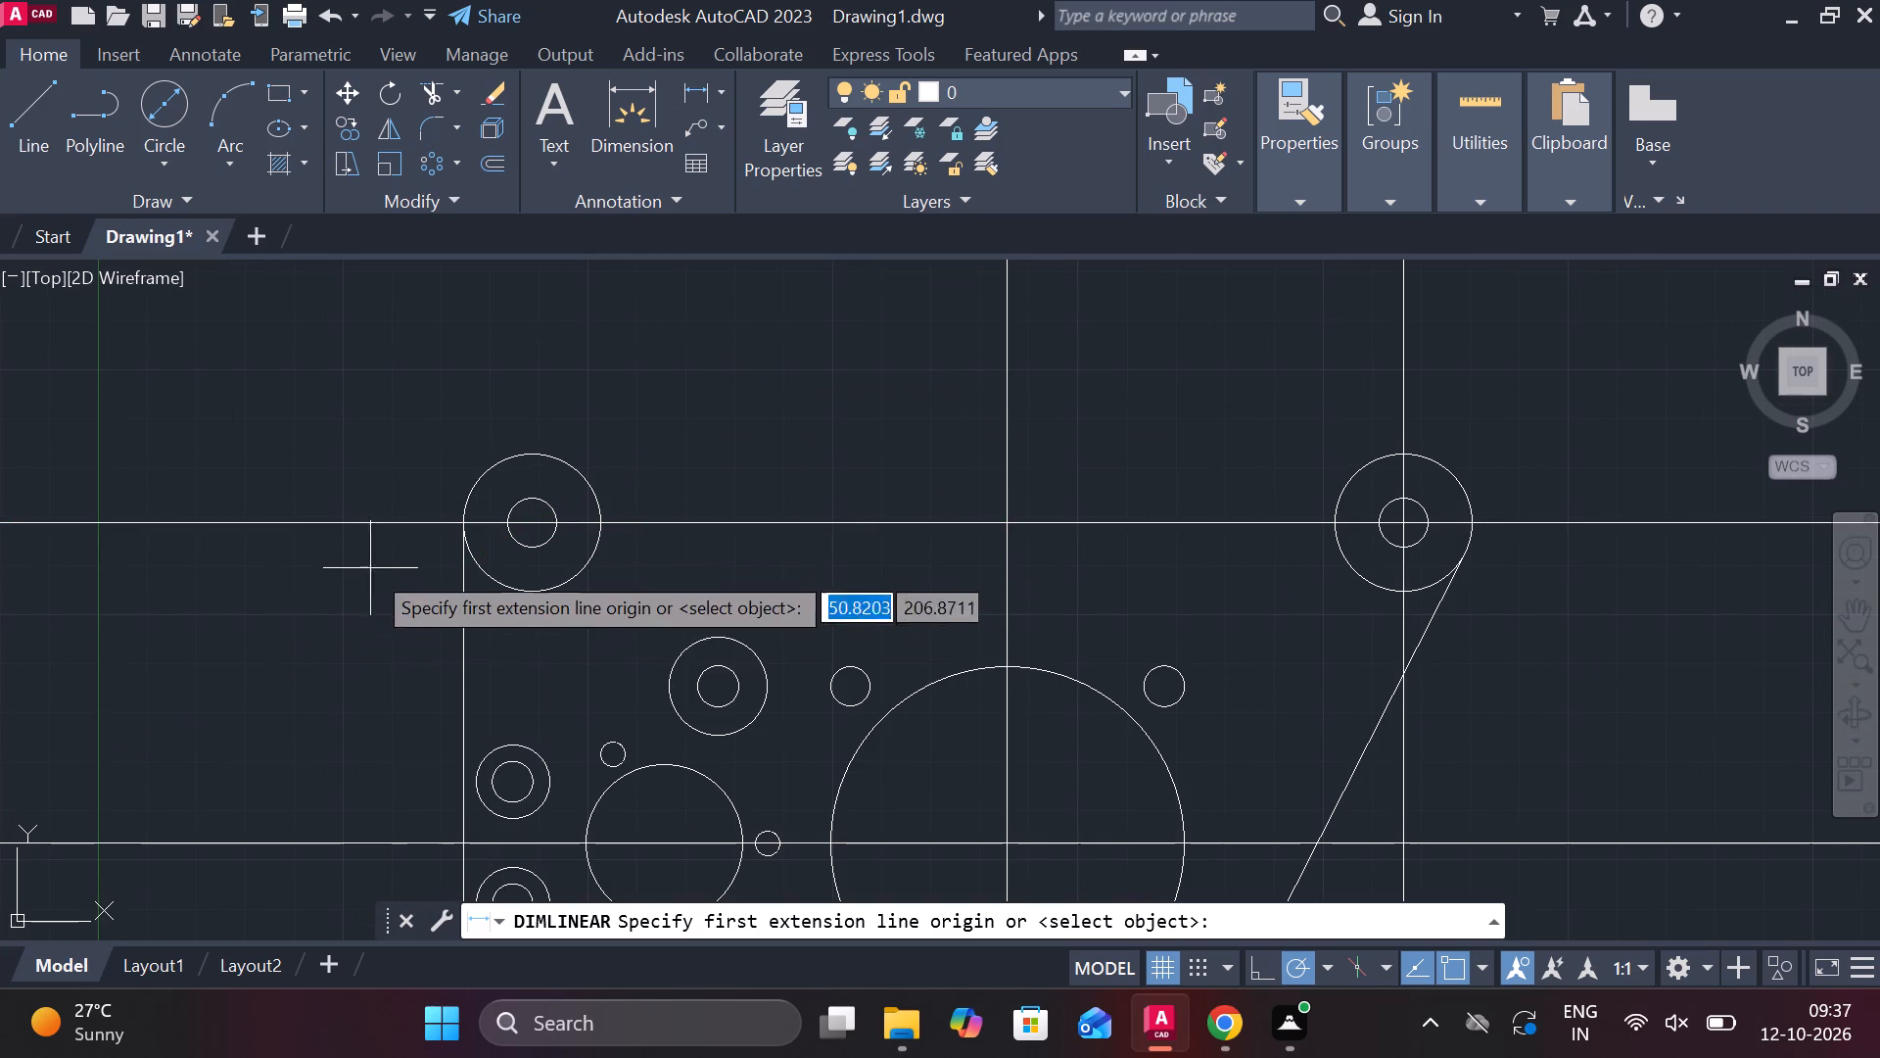
{"action": "left_click", "coordinate": [451, 536]}
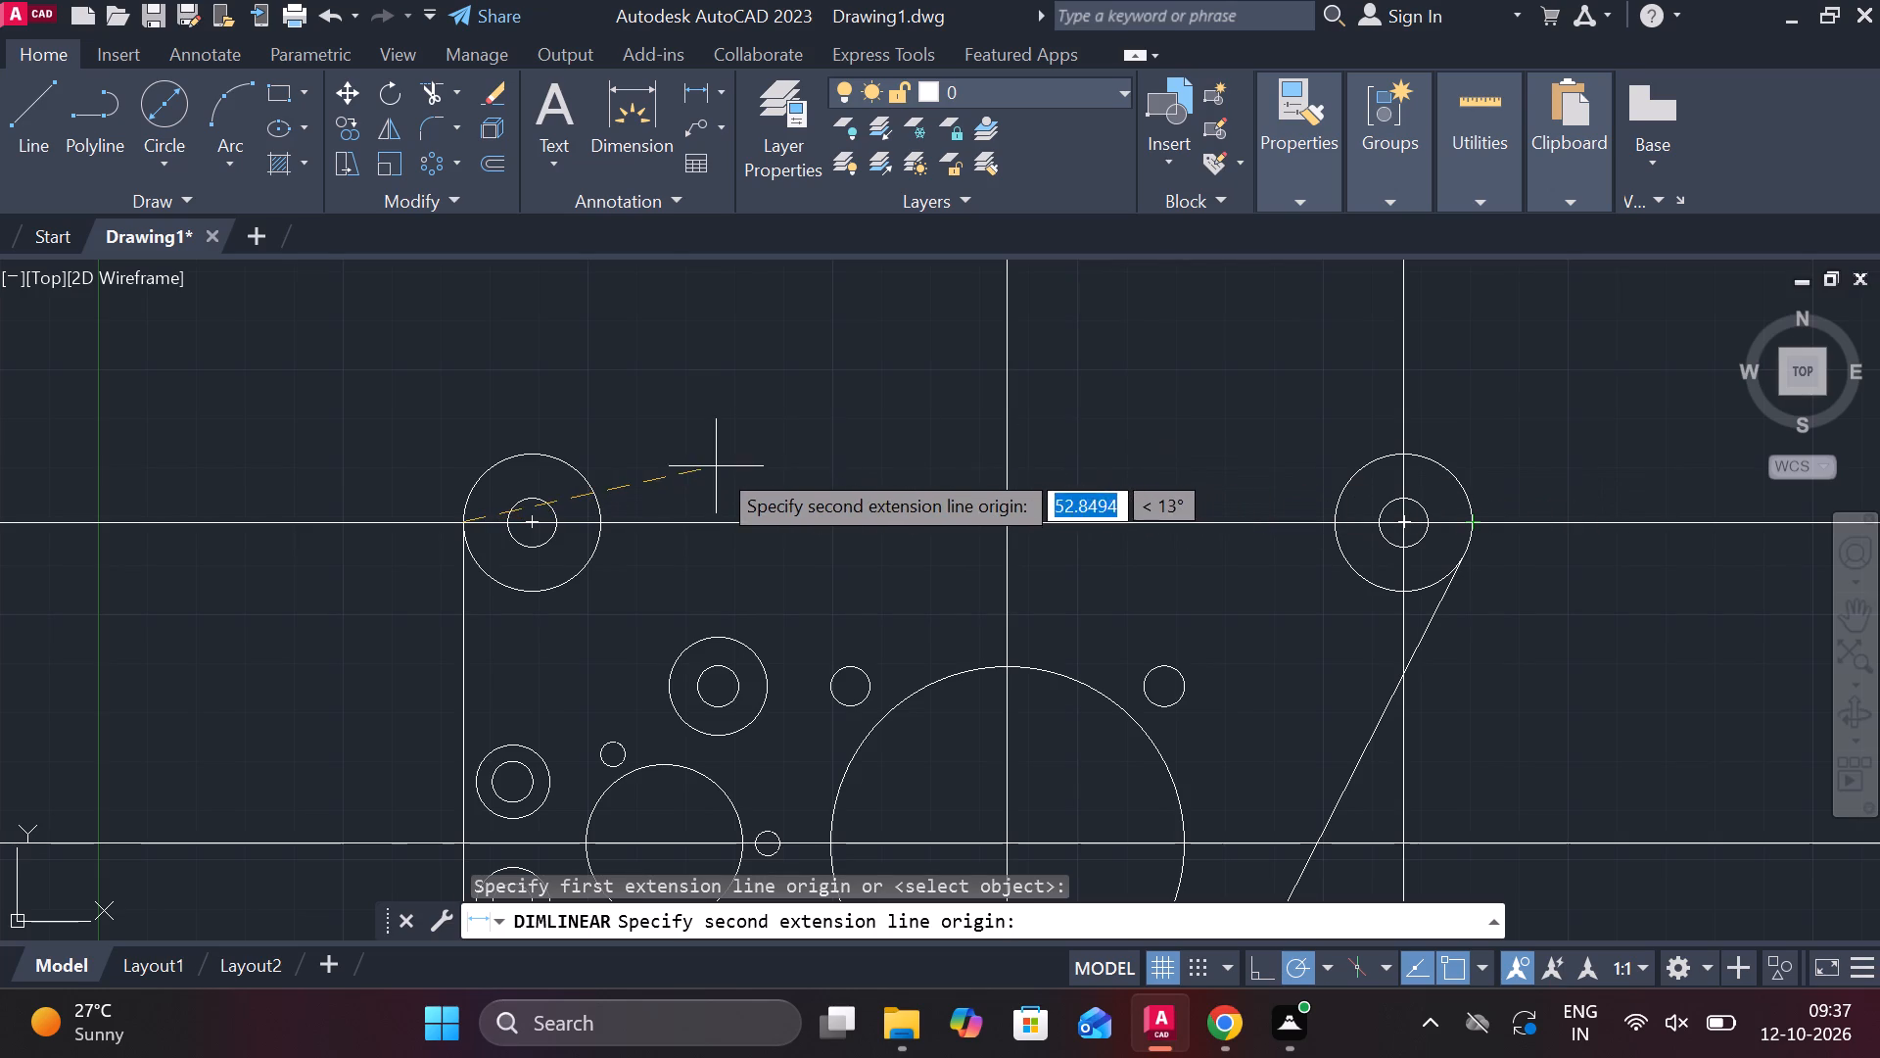
{"action": "scroll", "coordinate": [665, 438], "scroll_direction": "down", "scroll_amount": 1}
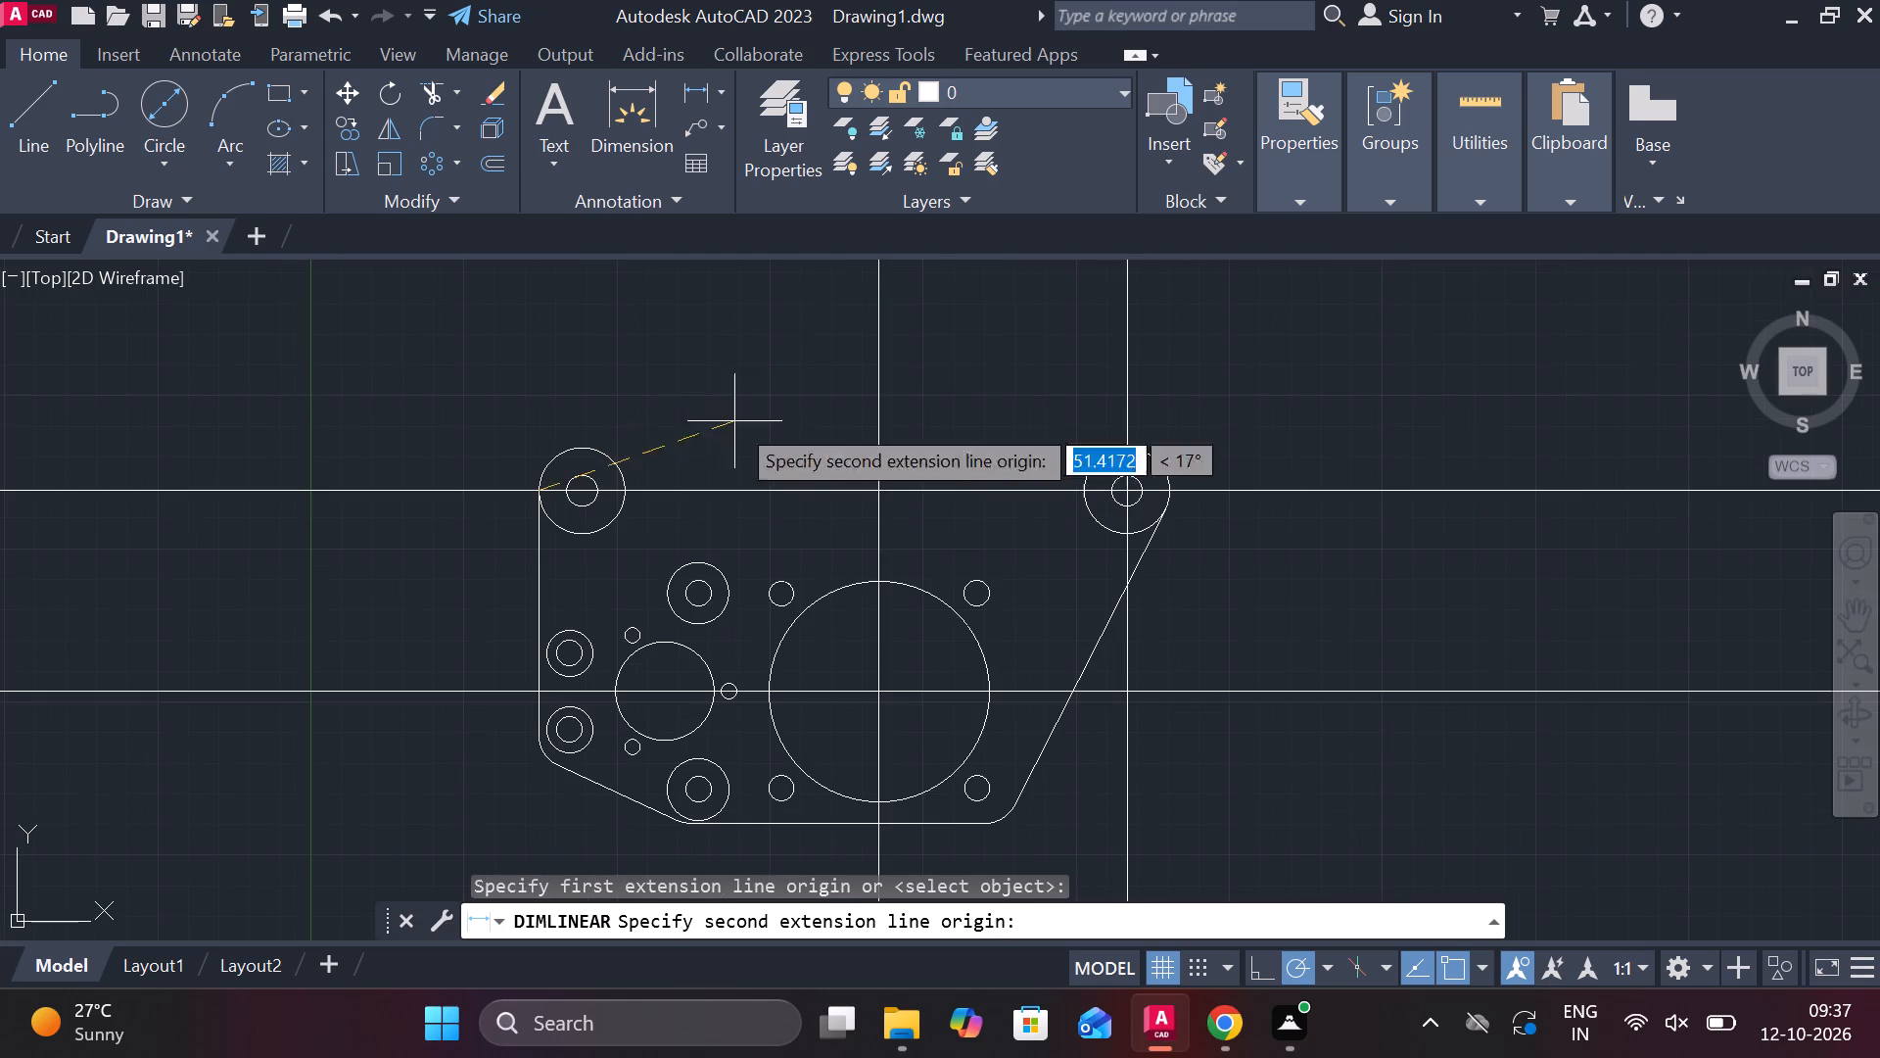
{"action": "key", "text": "Escape"}
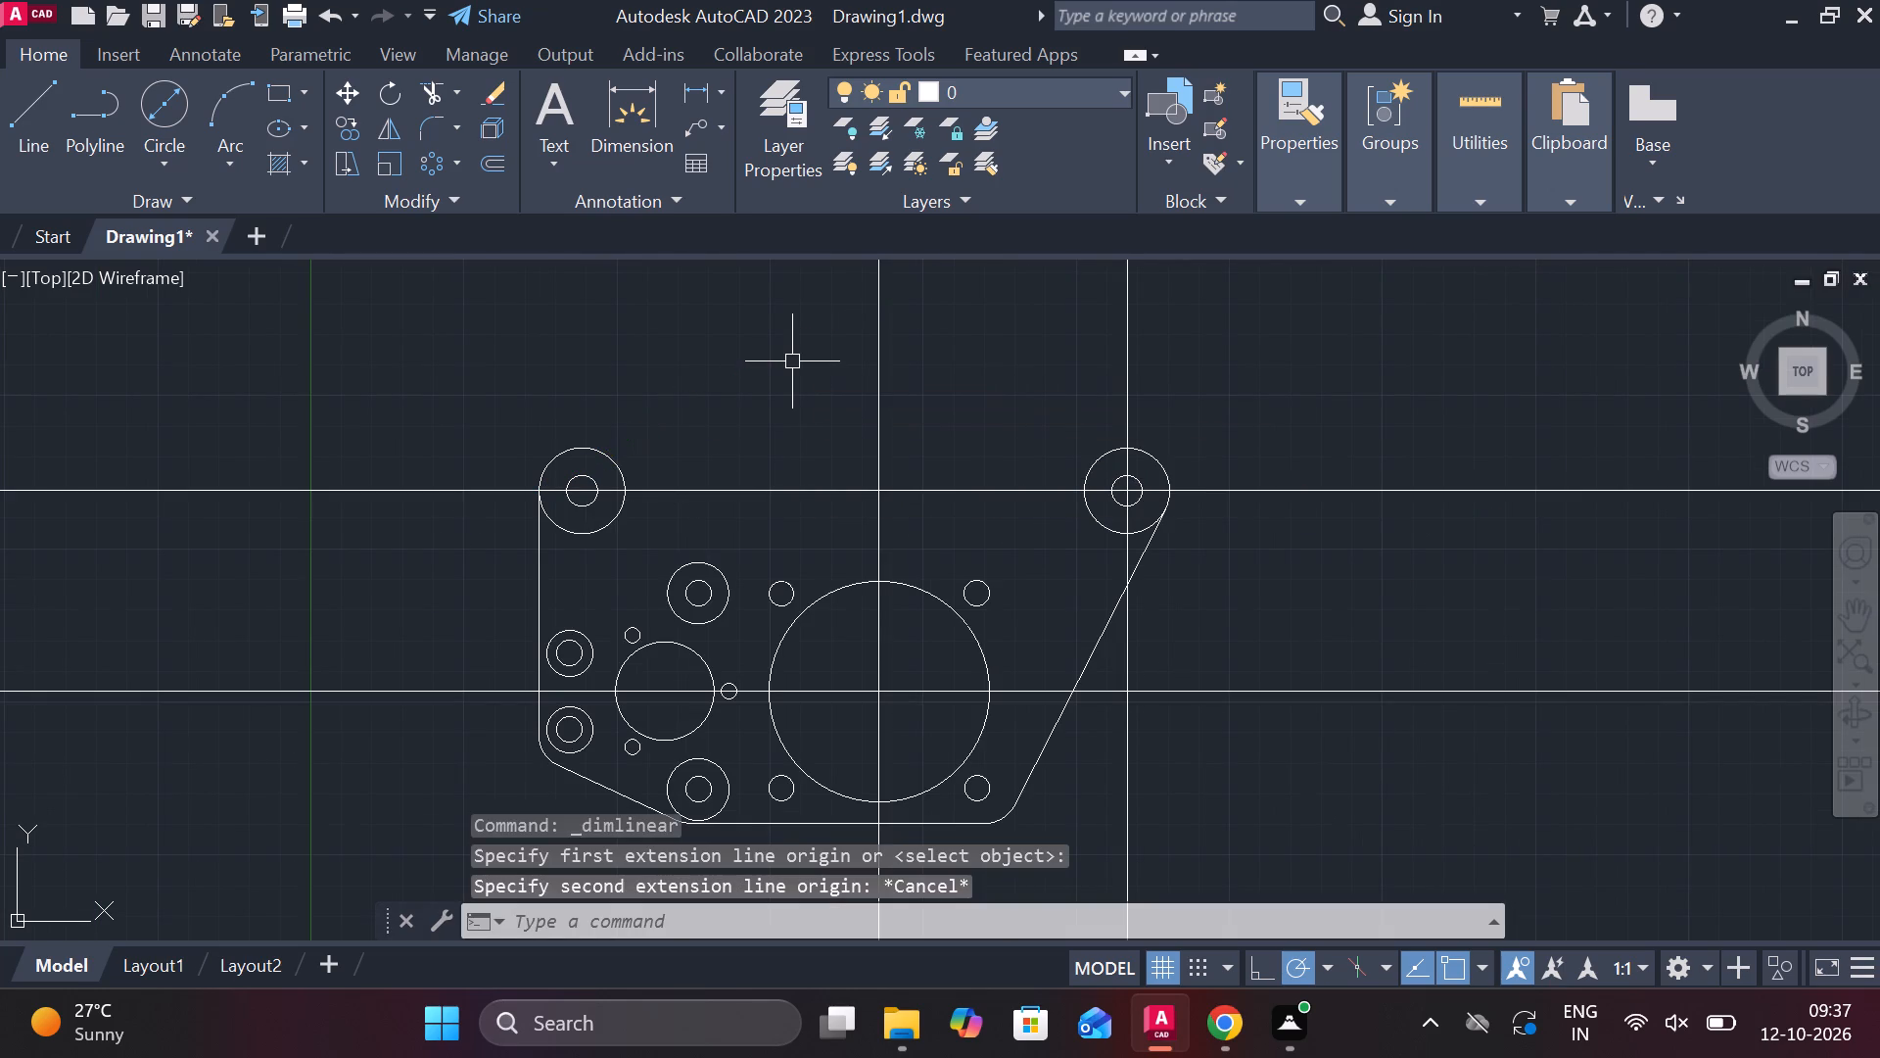
Erase the horizontal construction line through the upper circles' centres and the vertical one through the upper-right circles.
{"action": "left_click", "coordinate": [730, 494]}
{"action": "key", "text": "e"}
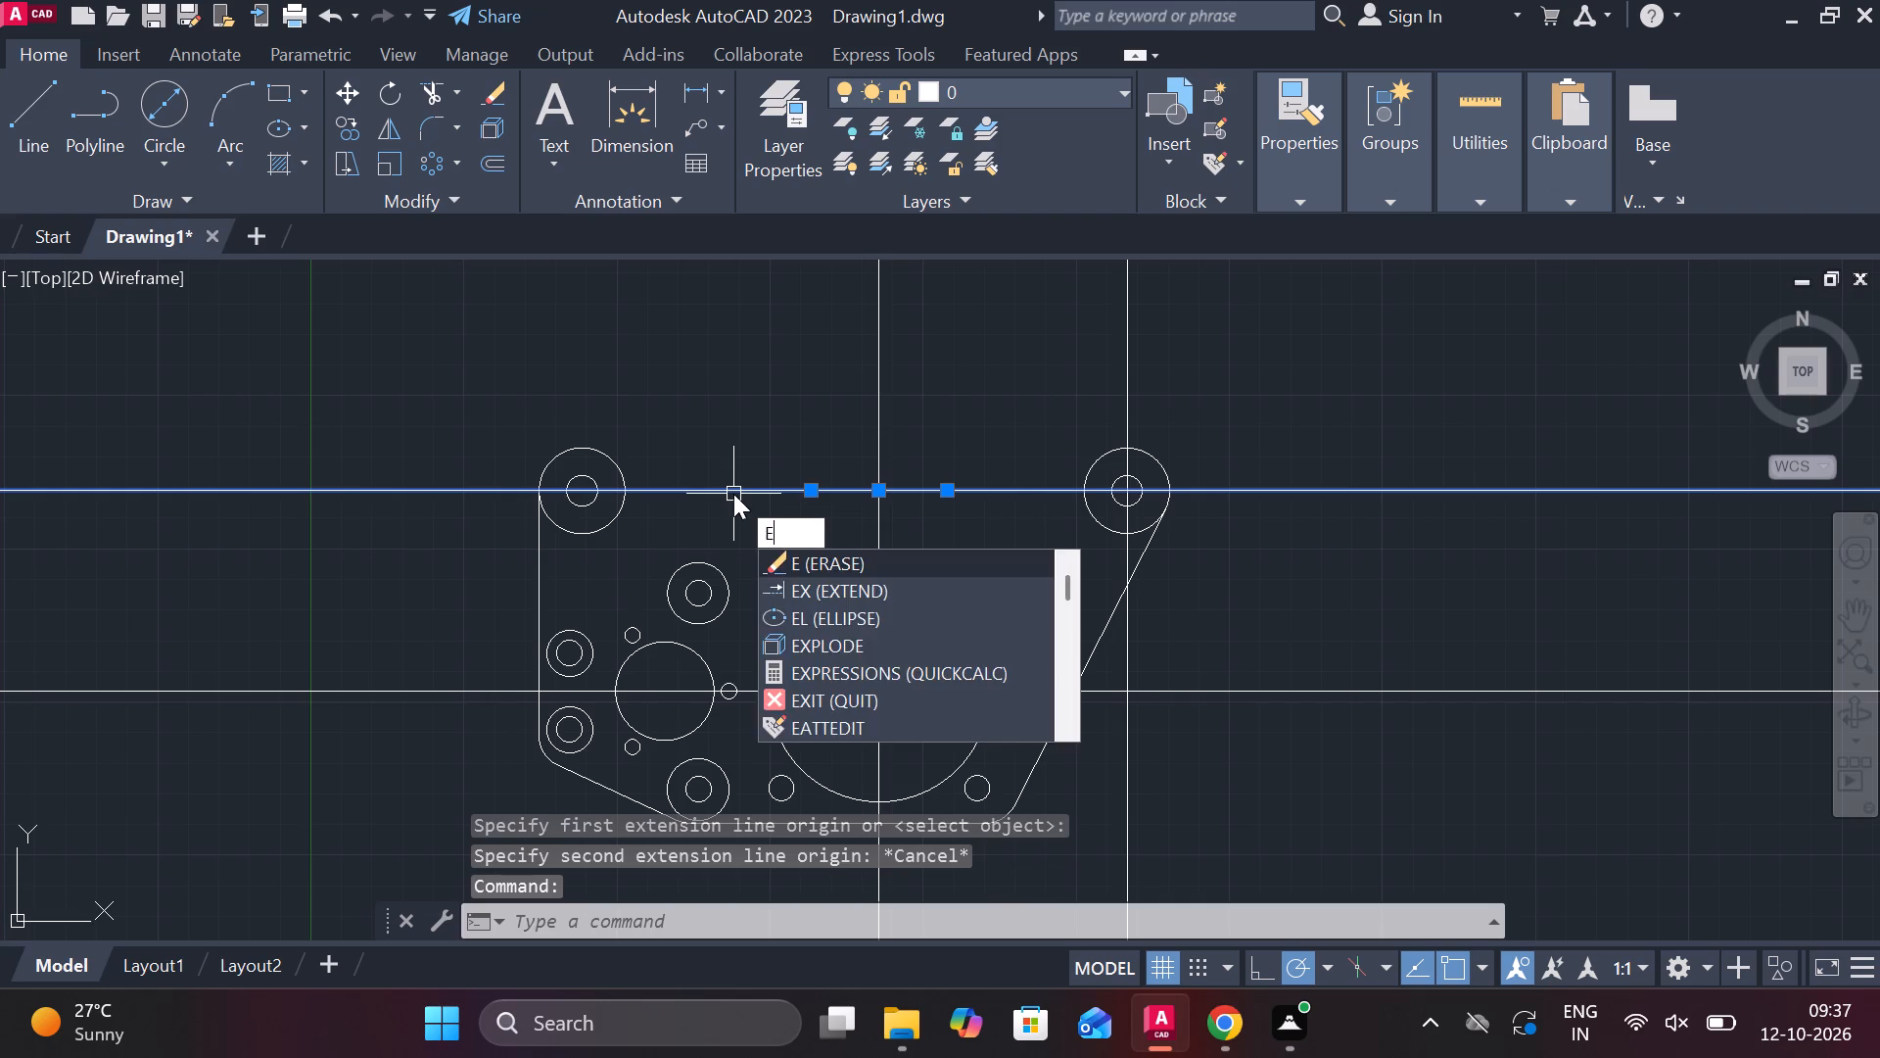
{"action": "key", "text": "space"}
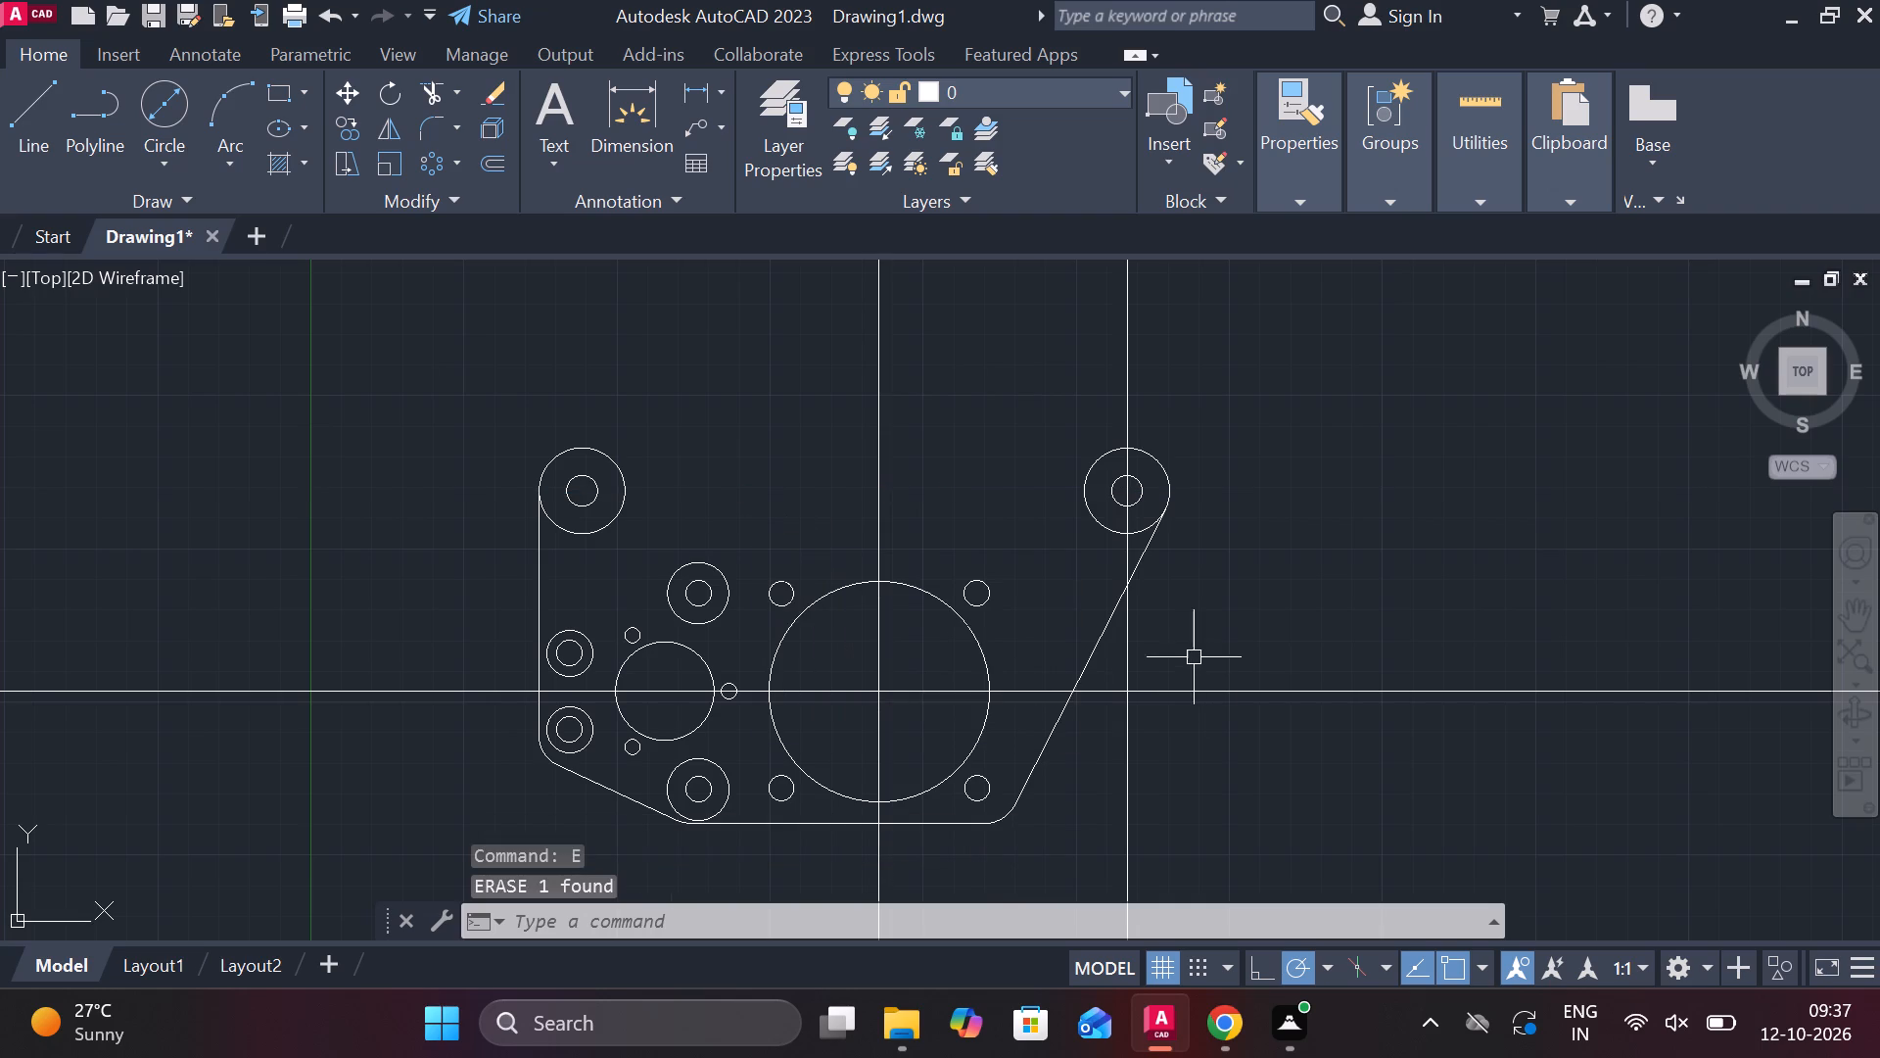
{"action": "left_click", "coordinate": [1128, 629]}
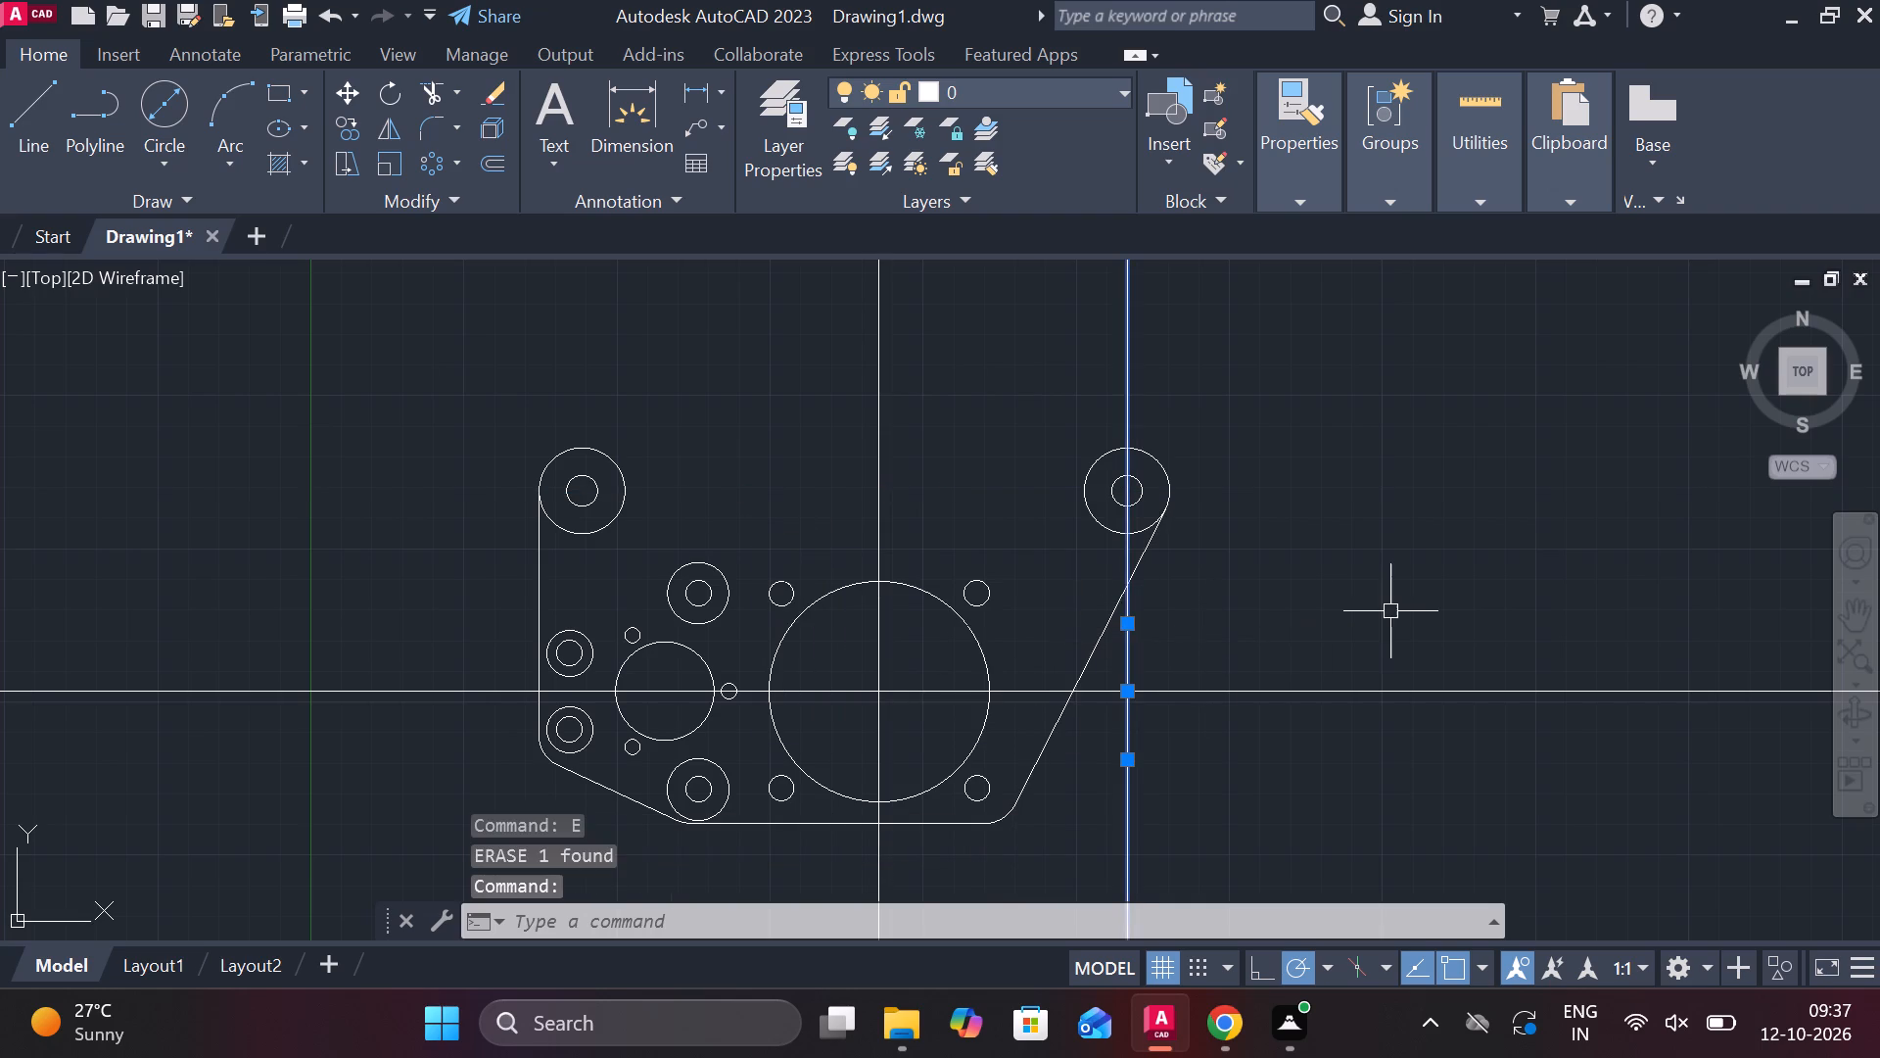
{"action": "type", "text": "e"}
{"action": "key", "text": "space"}
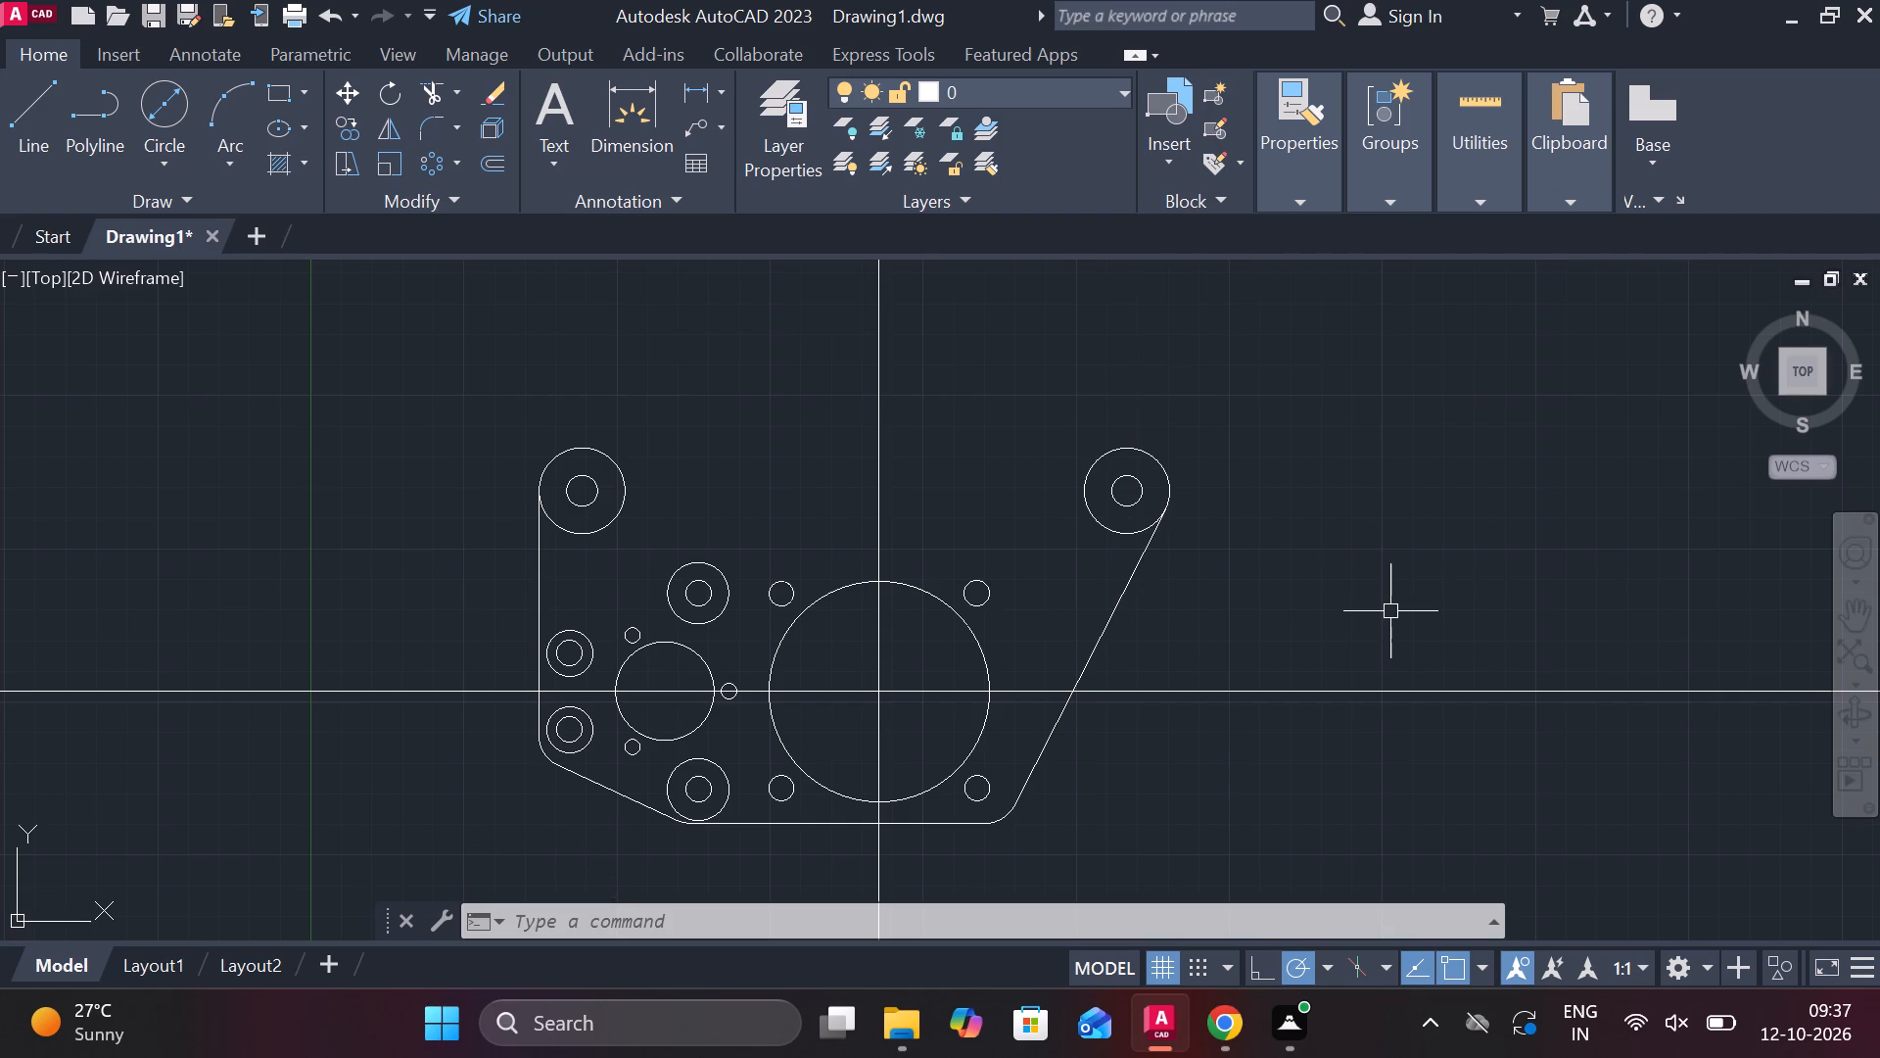
Offset the horizontal centreline through the large circle upward by 47.5.
{"action": "left_click", "coordinate": [1253, 696]}
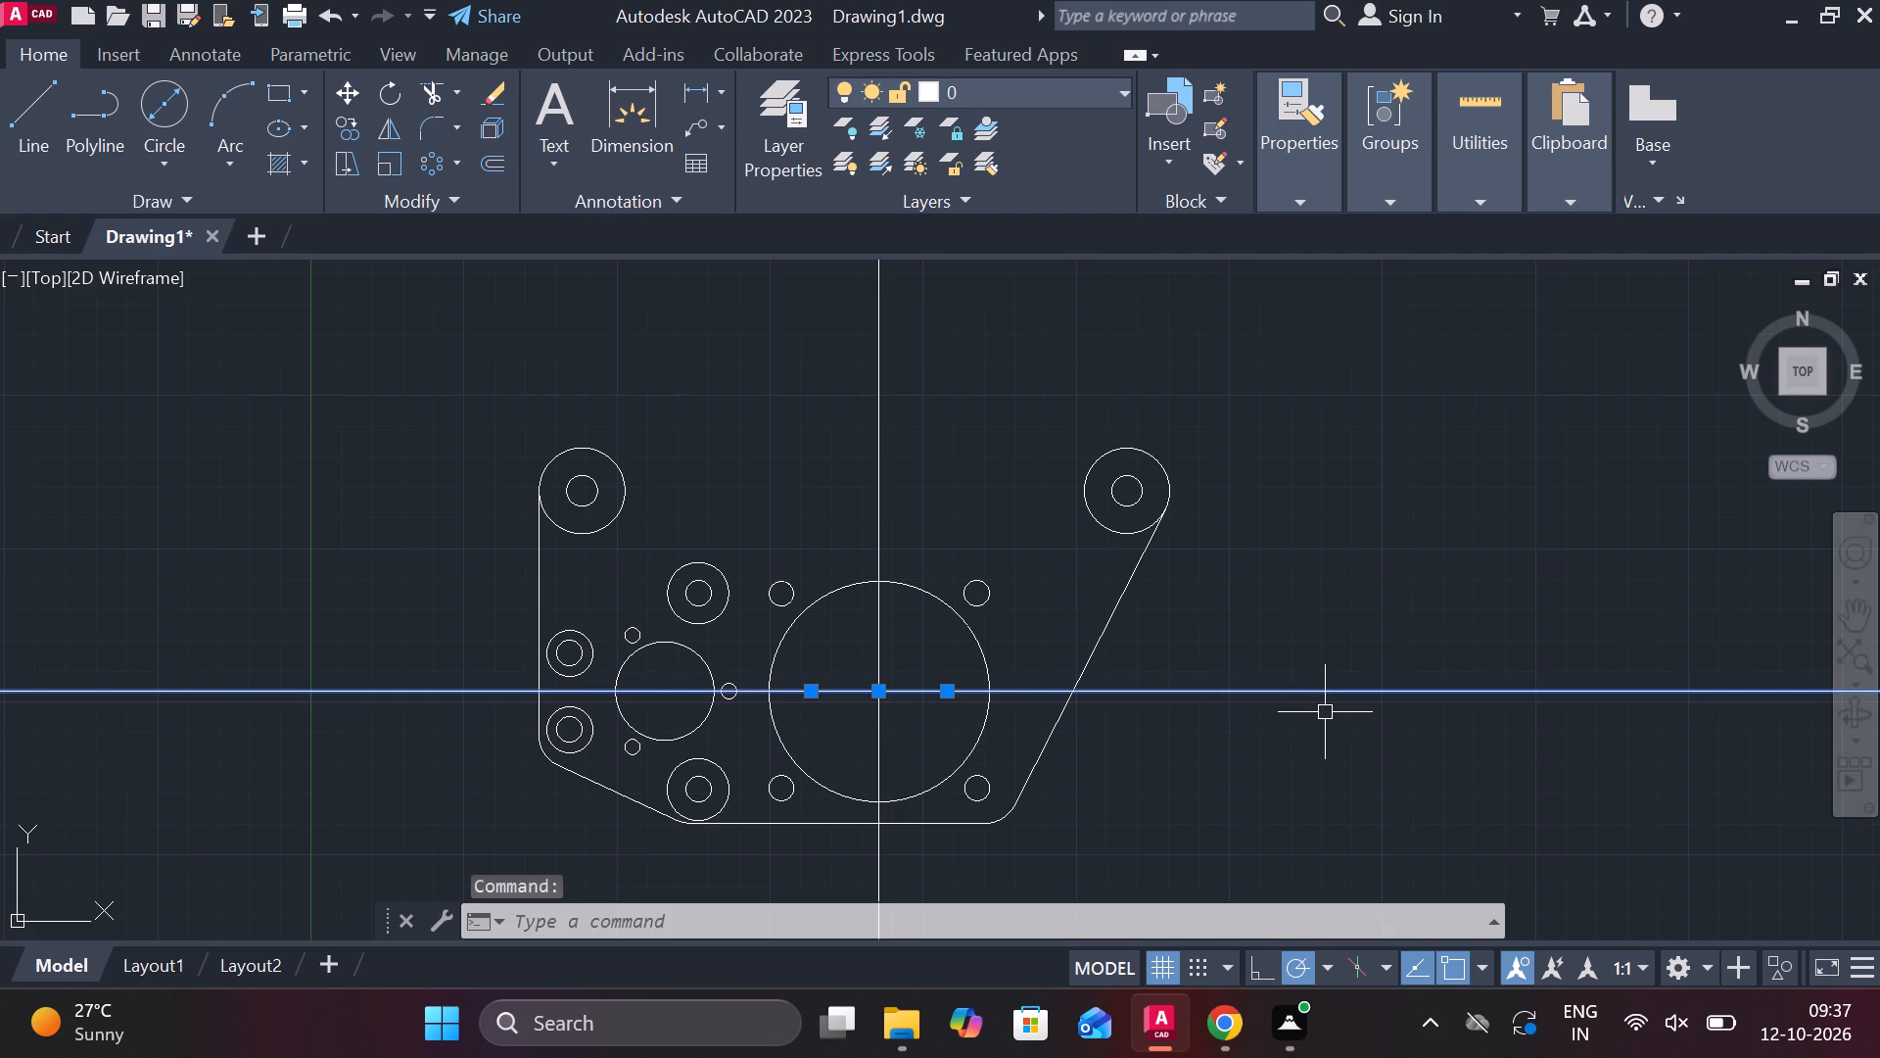
{"action": "key", "text": "o"}
{"action": "key", "text": "Return"}
{"action": "key", "text": "Return"}
{"action": "type", "text": "47."}
{"action": "type", "text": "5"}
{"action": "key", "text": "space"}
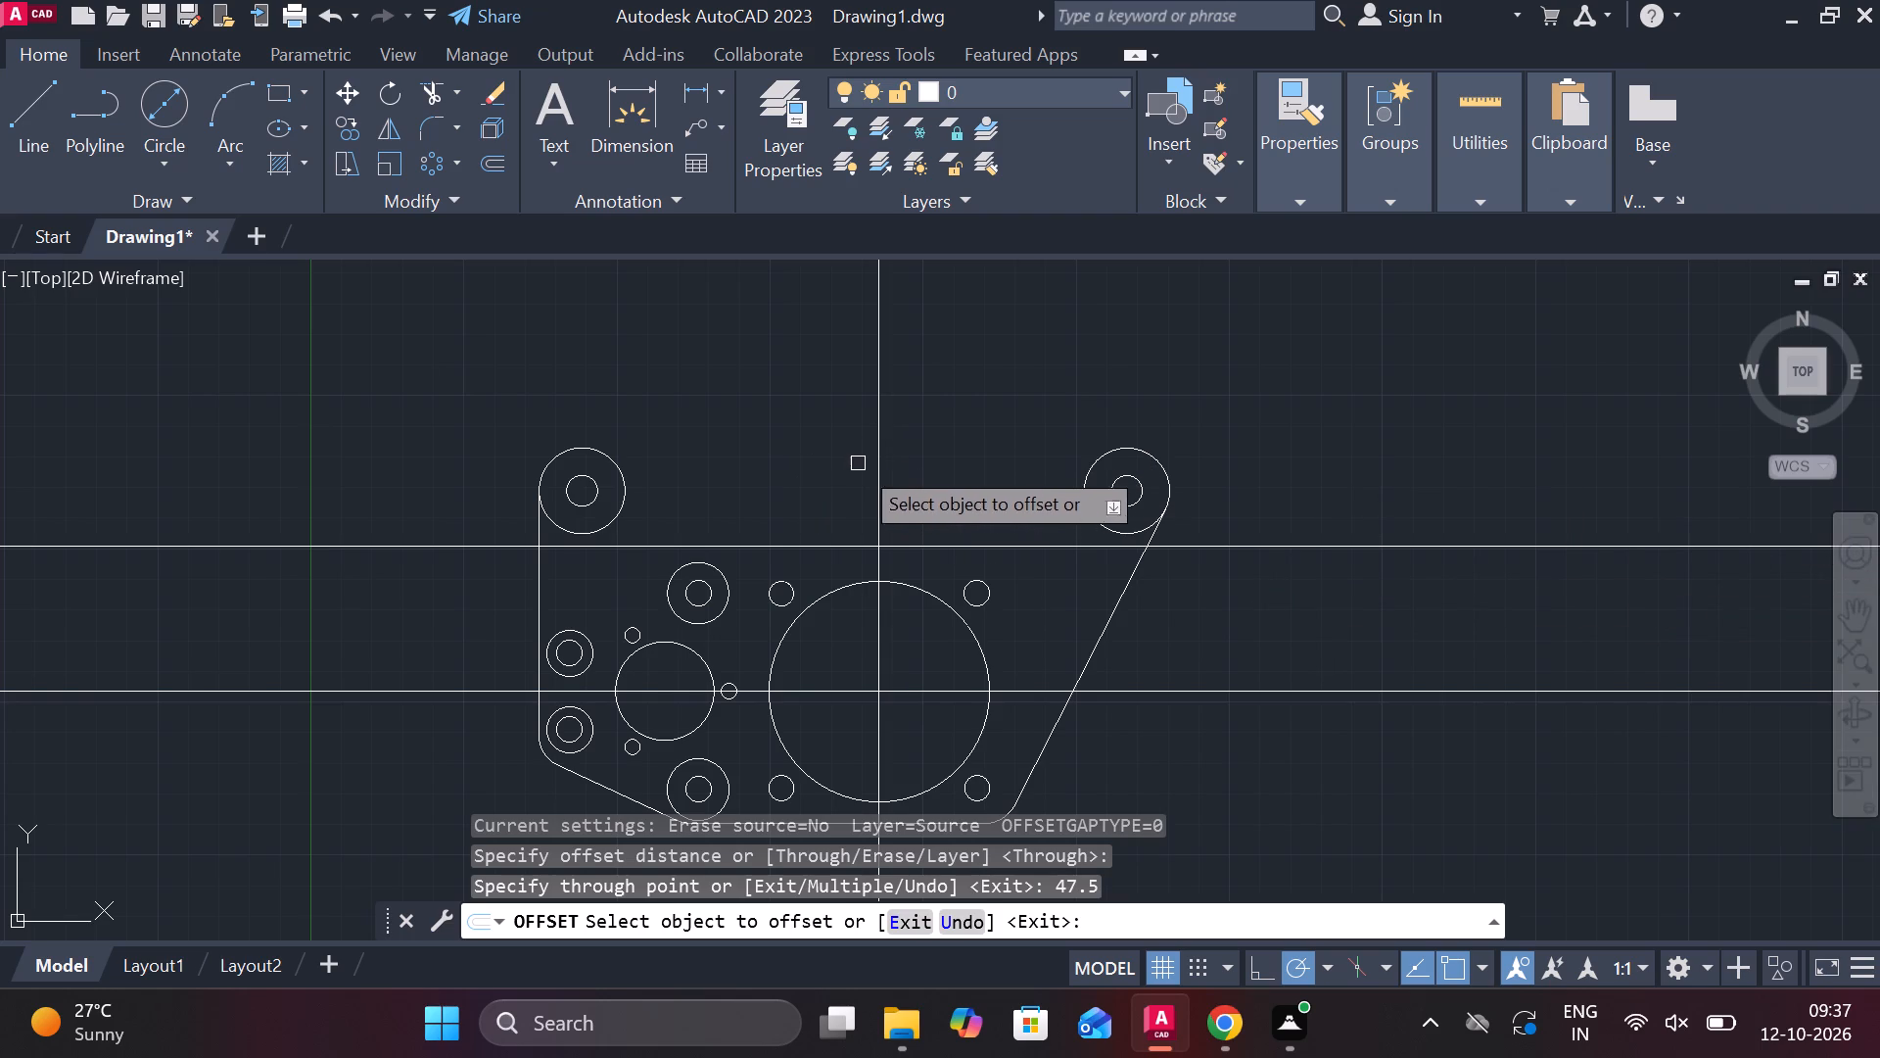
Offset the vertical centreline through the large circle 57.99 to the left and 33.19 to the right.
{"action": "left_click", "coordinate": [877, 483]}
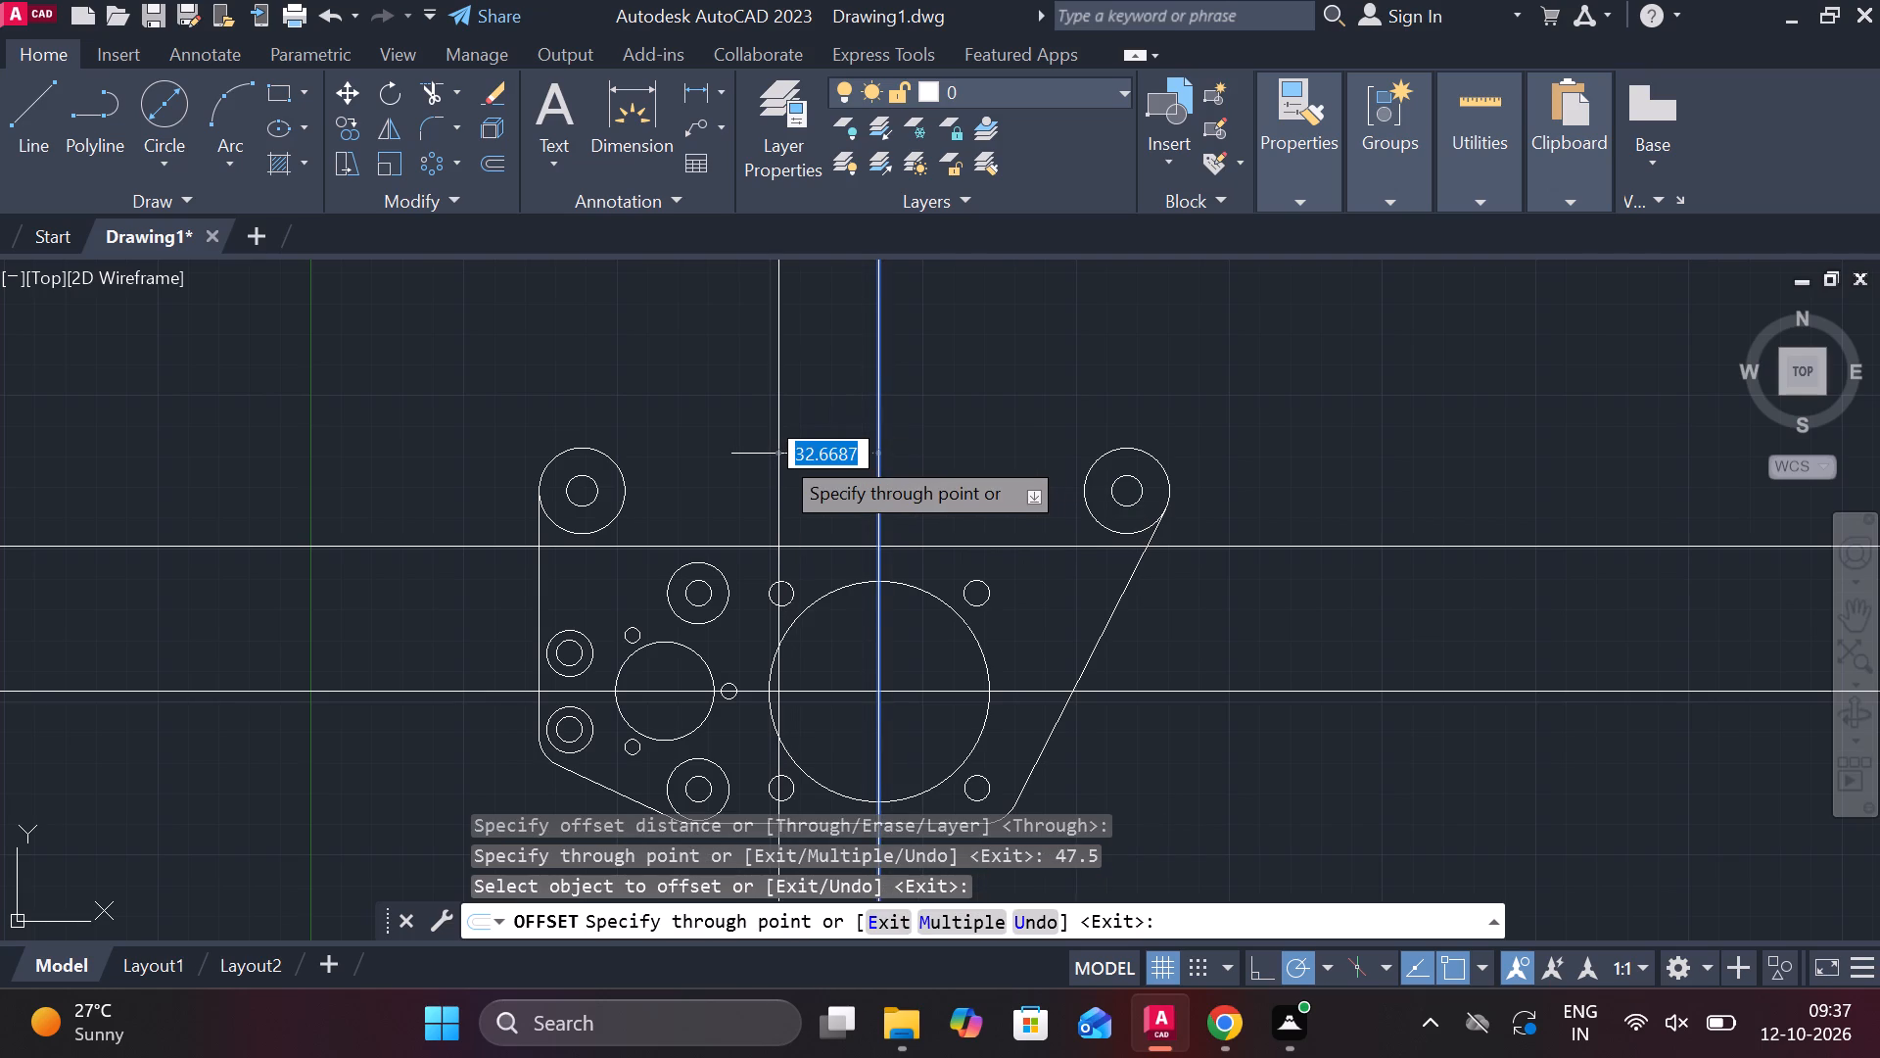
{"action": "type", "text": "57.99"}
{"action": "key", "text": "space"}
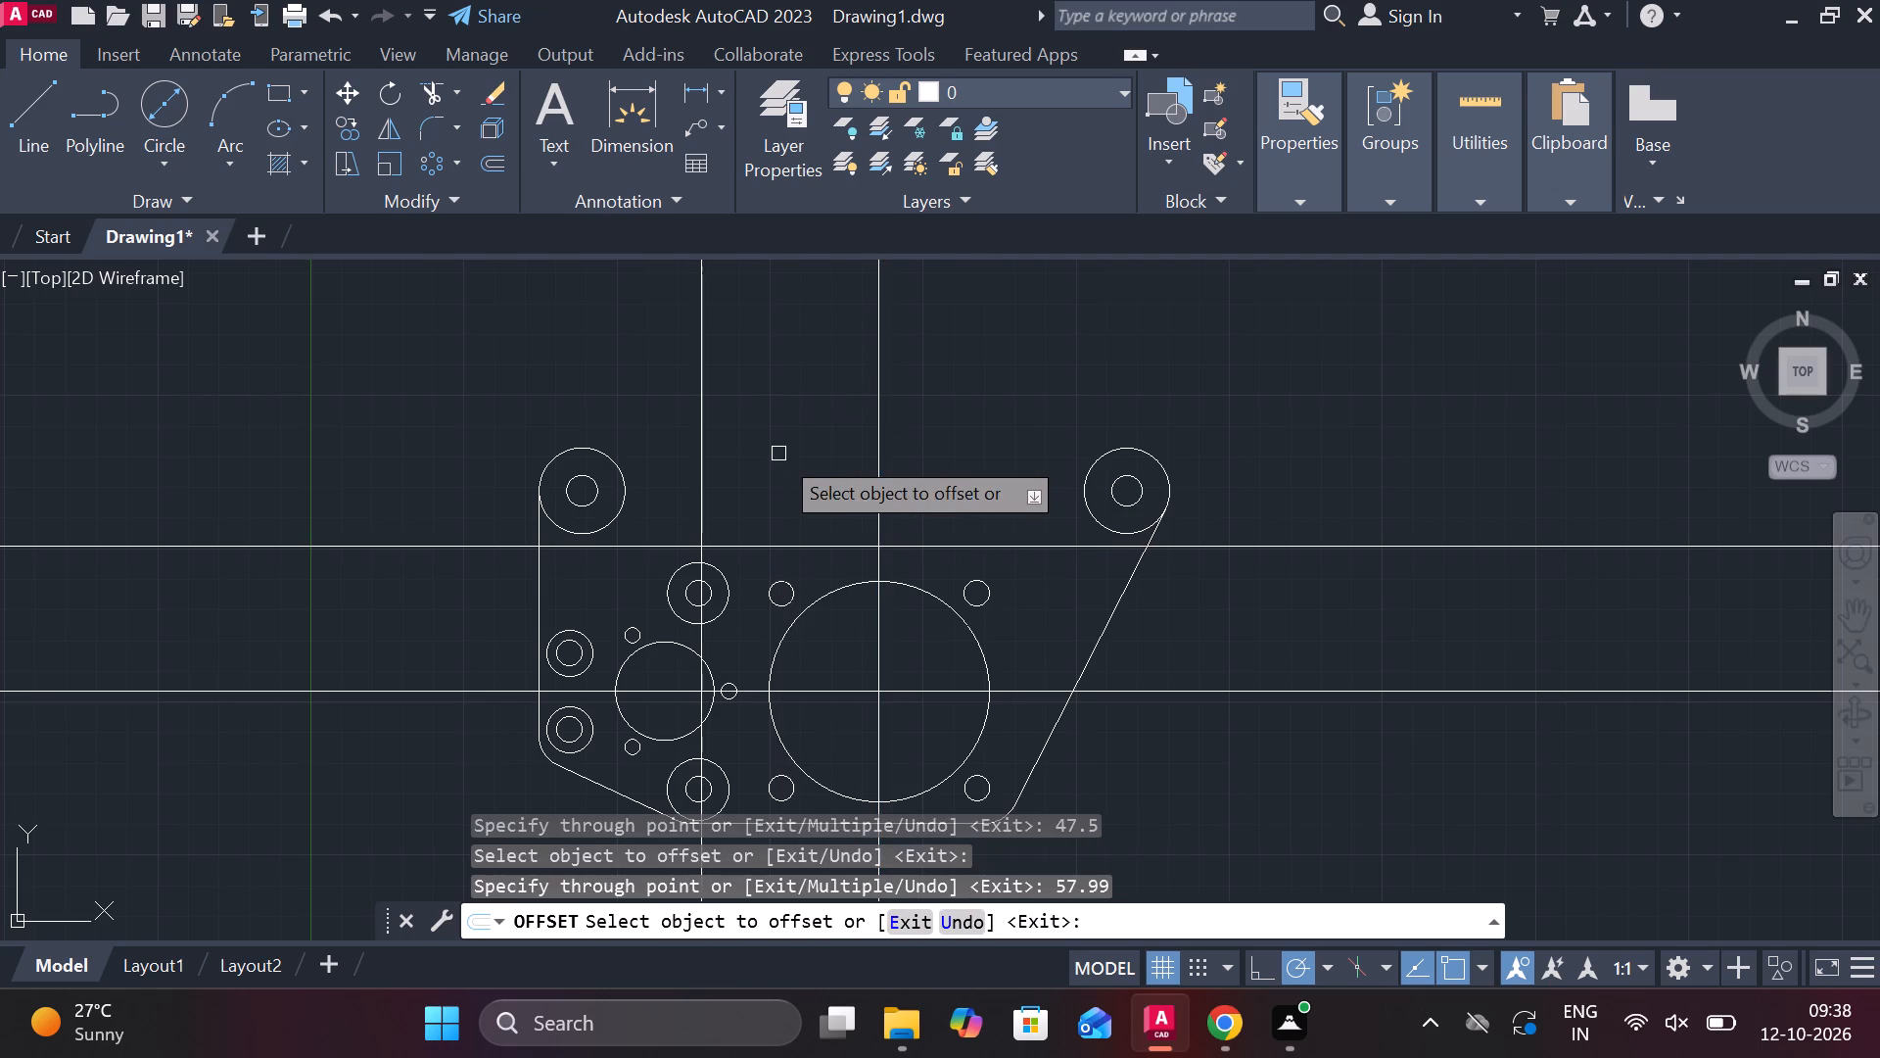
{"action": "left_click", "coordinate": [880, 457]}
{"action": "type", "text": "33.19"}
{"action": "key", "text": "Return"}
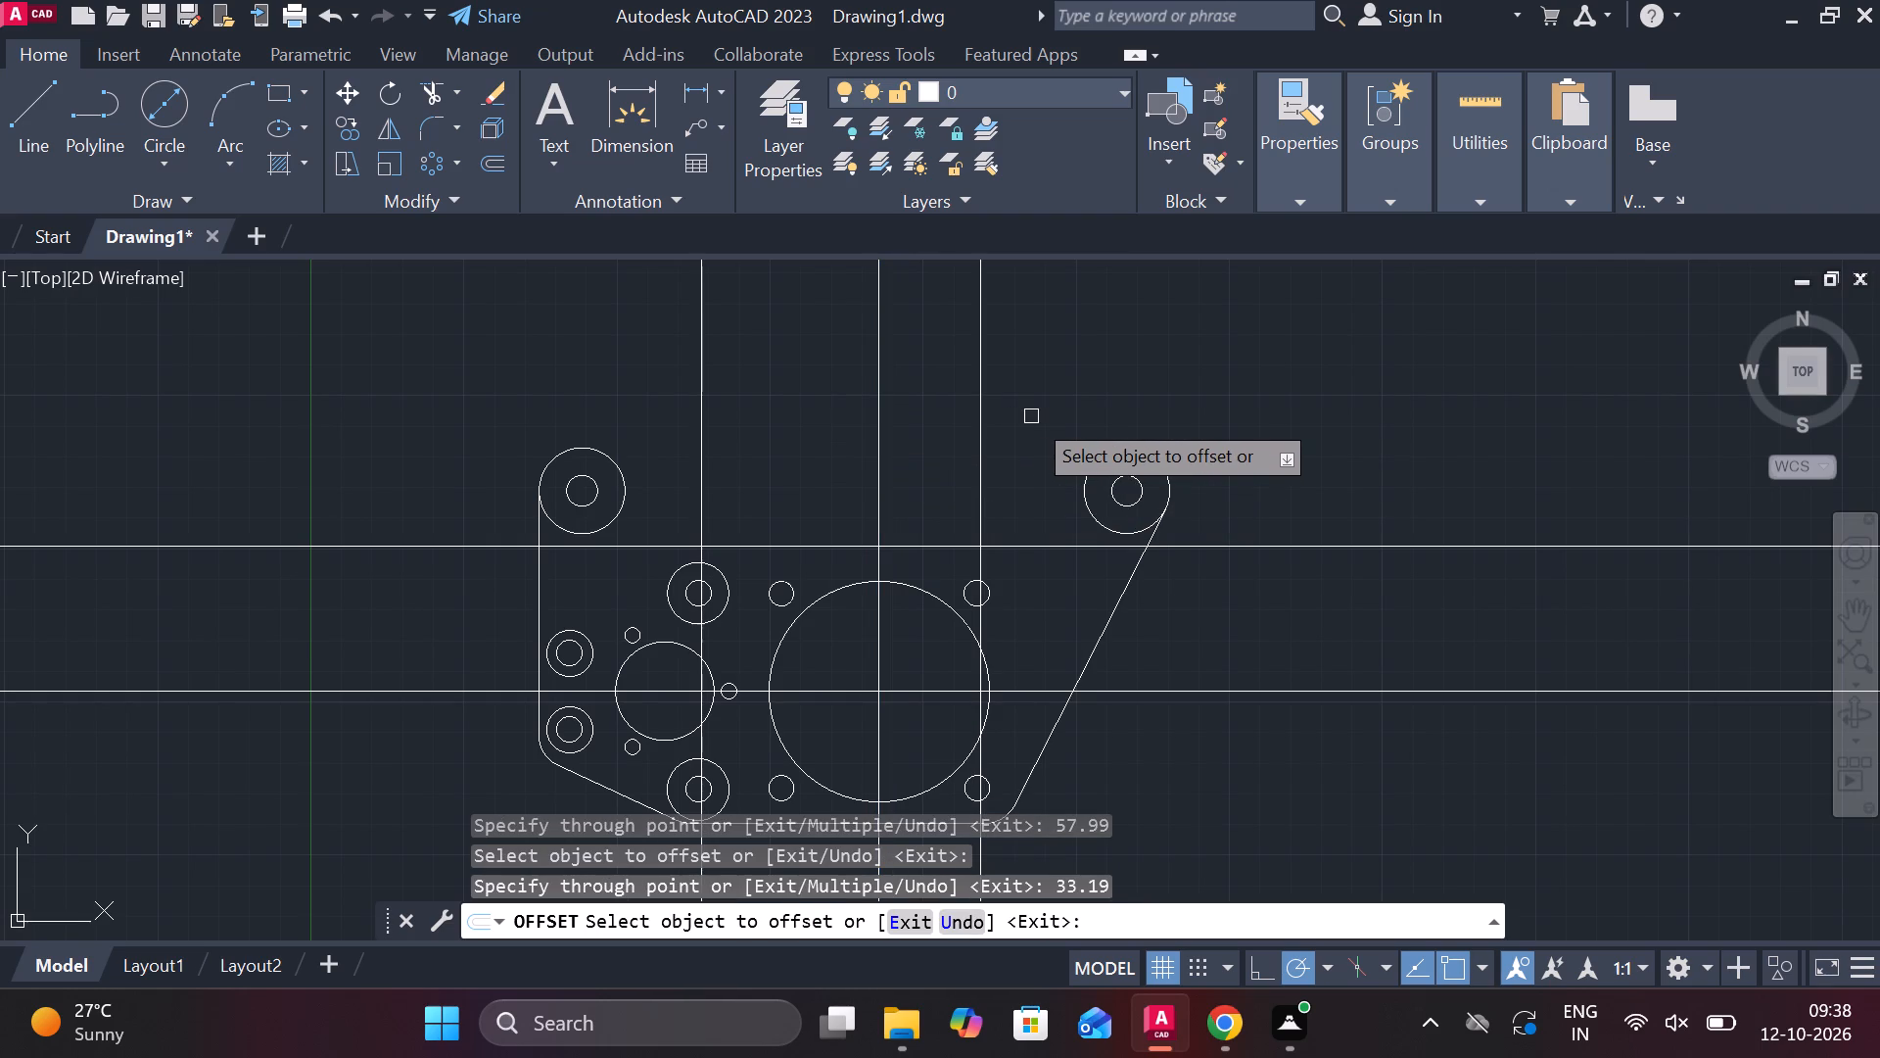
{"action": "key", "text": "Escape"}
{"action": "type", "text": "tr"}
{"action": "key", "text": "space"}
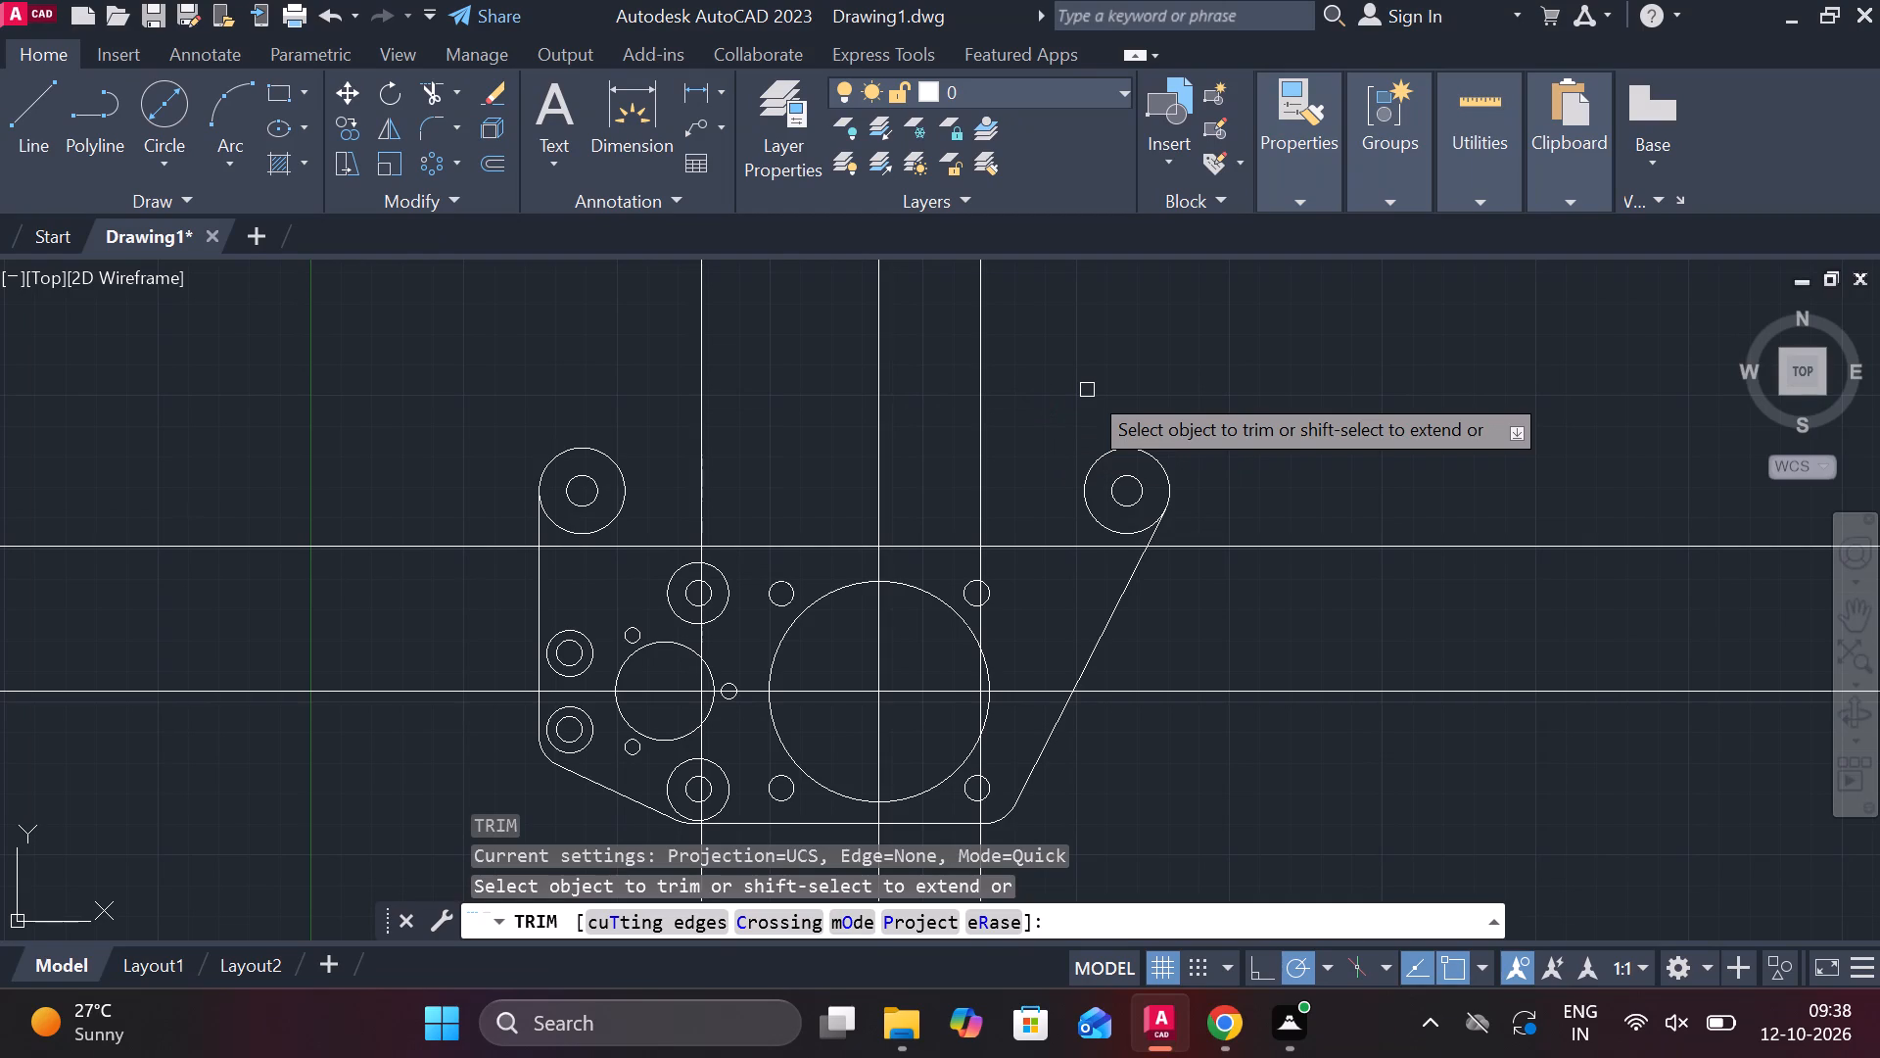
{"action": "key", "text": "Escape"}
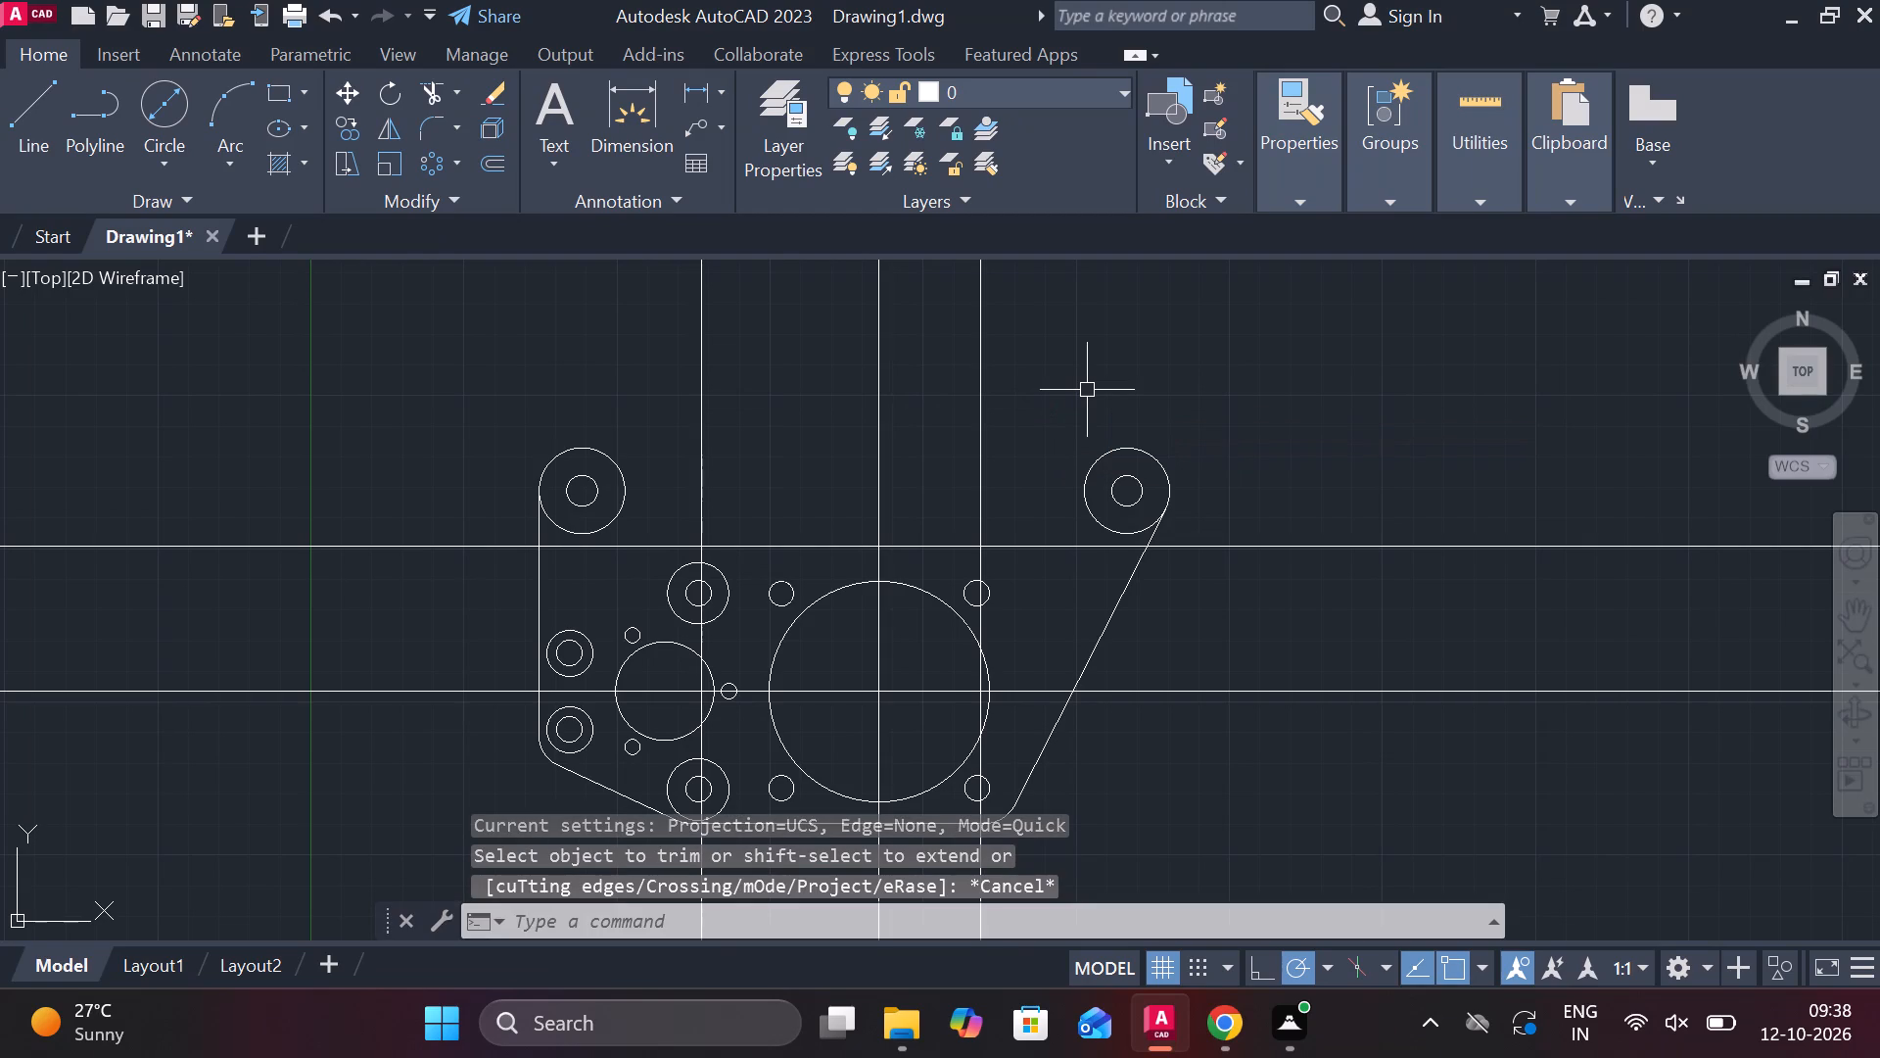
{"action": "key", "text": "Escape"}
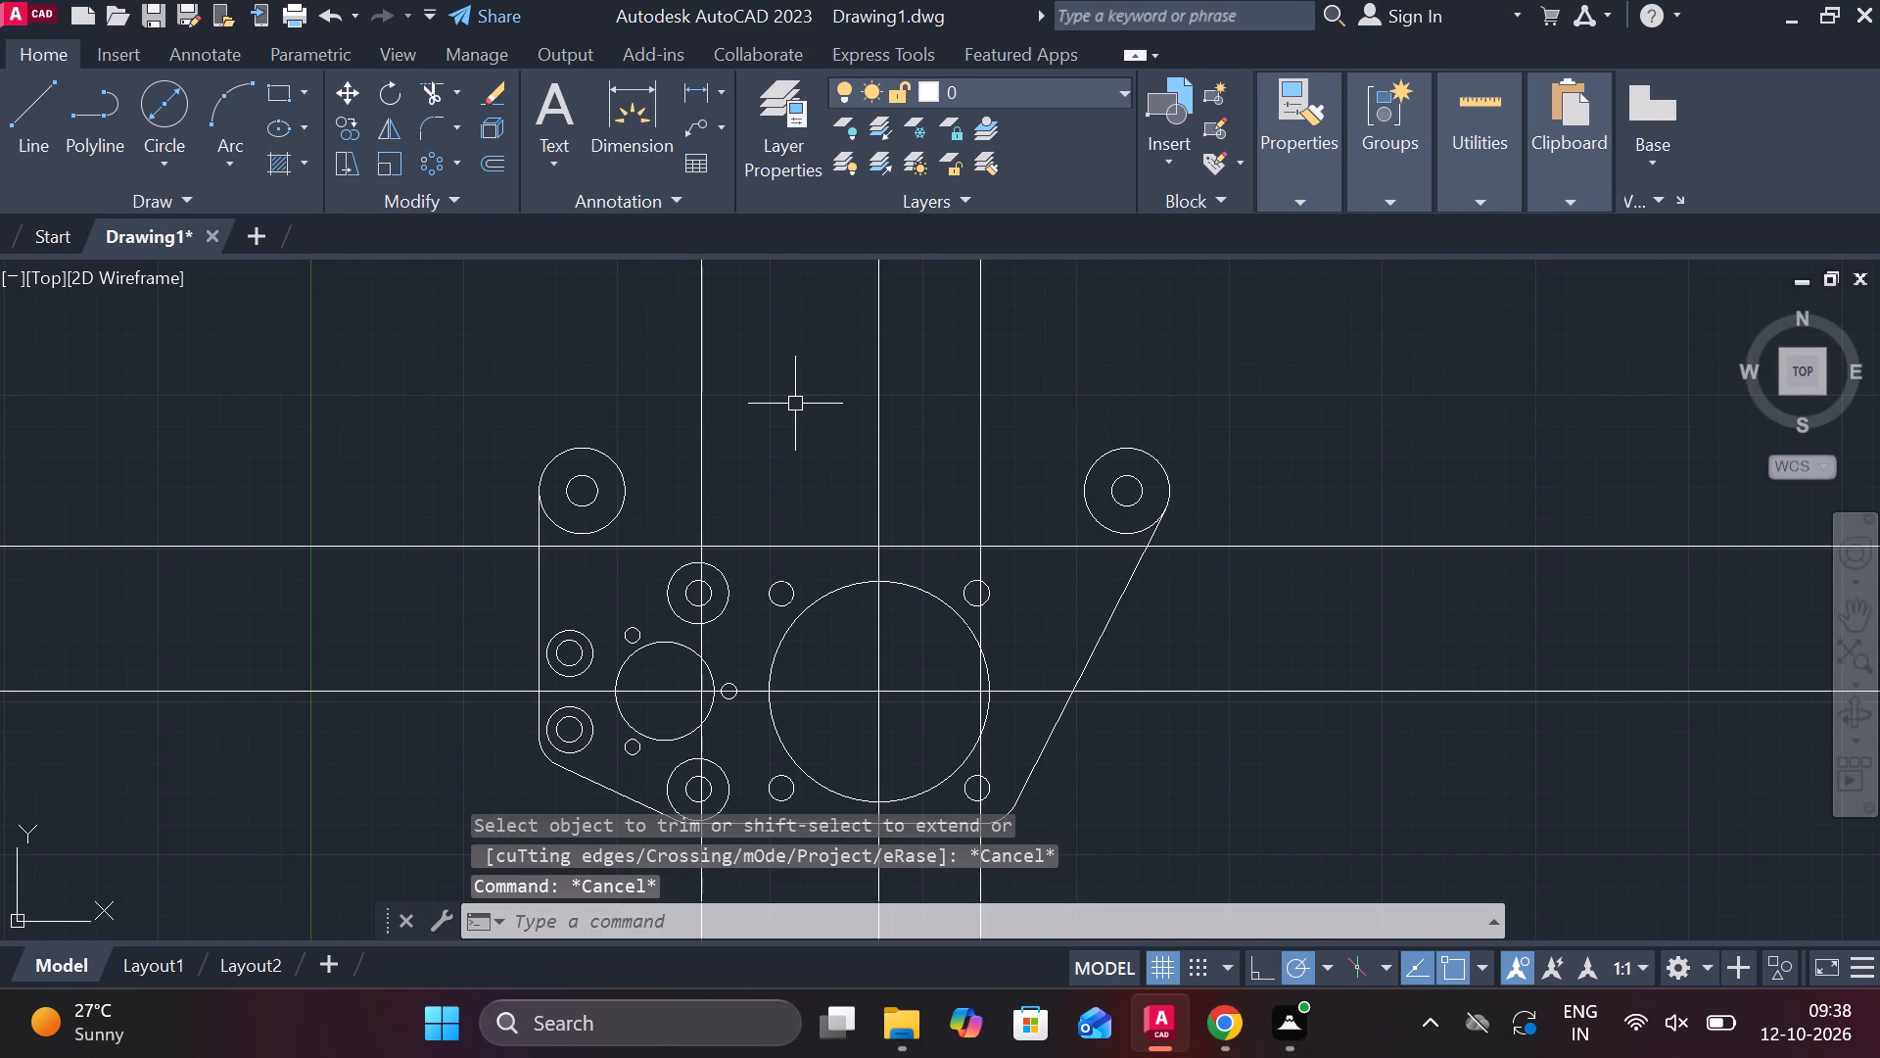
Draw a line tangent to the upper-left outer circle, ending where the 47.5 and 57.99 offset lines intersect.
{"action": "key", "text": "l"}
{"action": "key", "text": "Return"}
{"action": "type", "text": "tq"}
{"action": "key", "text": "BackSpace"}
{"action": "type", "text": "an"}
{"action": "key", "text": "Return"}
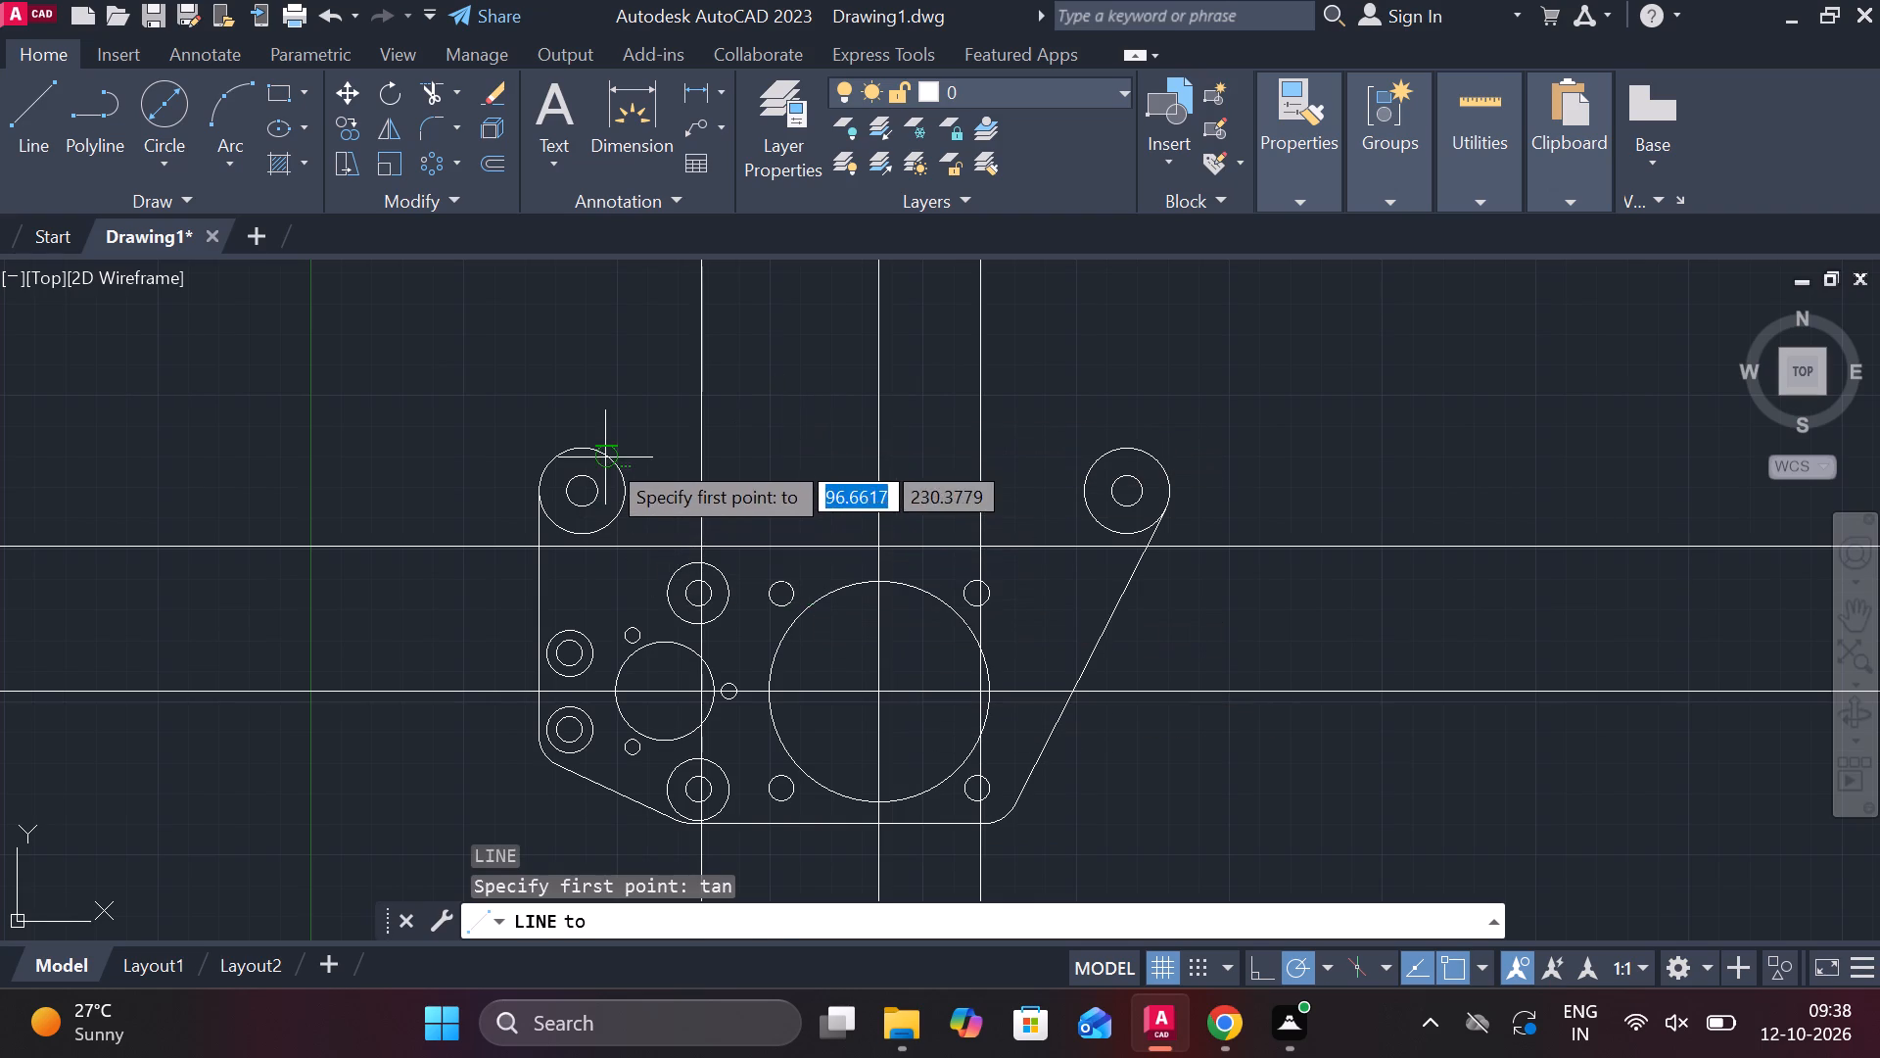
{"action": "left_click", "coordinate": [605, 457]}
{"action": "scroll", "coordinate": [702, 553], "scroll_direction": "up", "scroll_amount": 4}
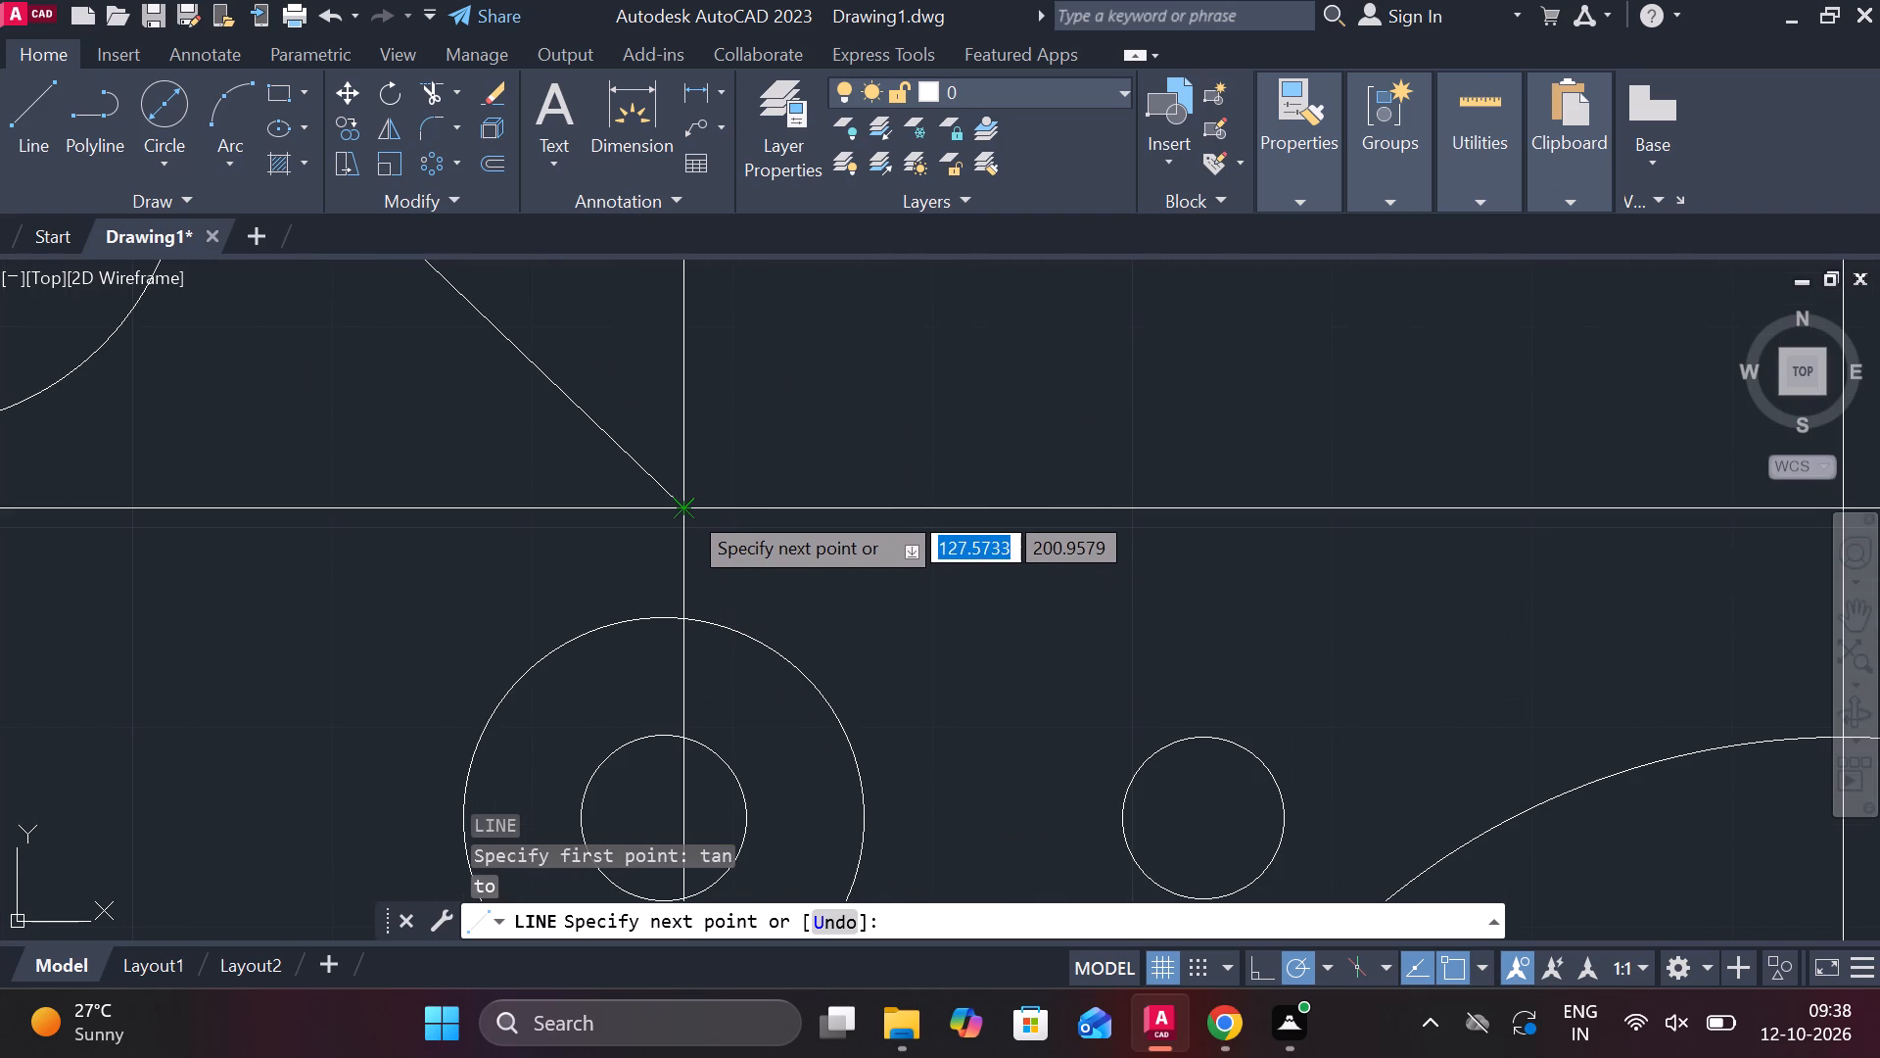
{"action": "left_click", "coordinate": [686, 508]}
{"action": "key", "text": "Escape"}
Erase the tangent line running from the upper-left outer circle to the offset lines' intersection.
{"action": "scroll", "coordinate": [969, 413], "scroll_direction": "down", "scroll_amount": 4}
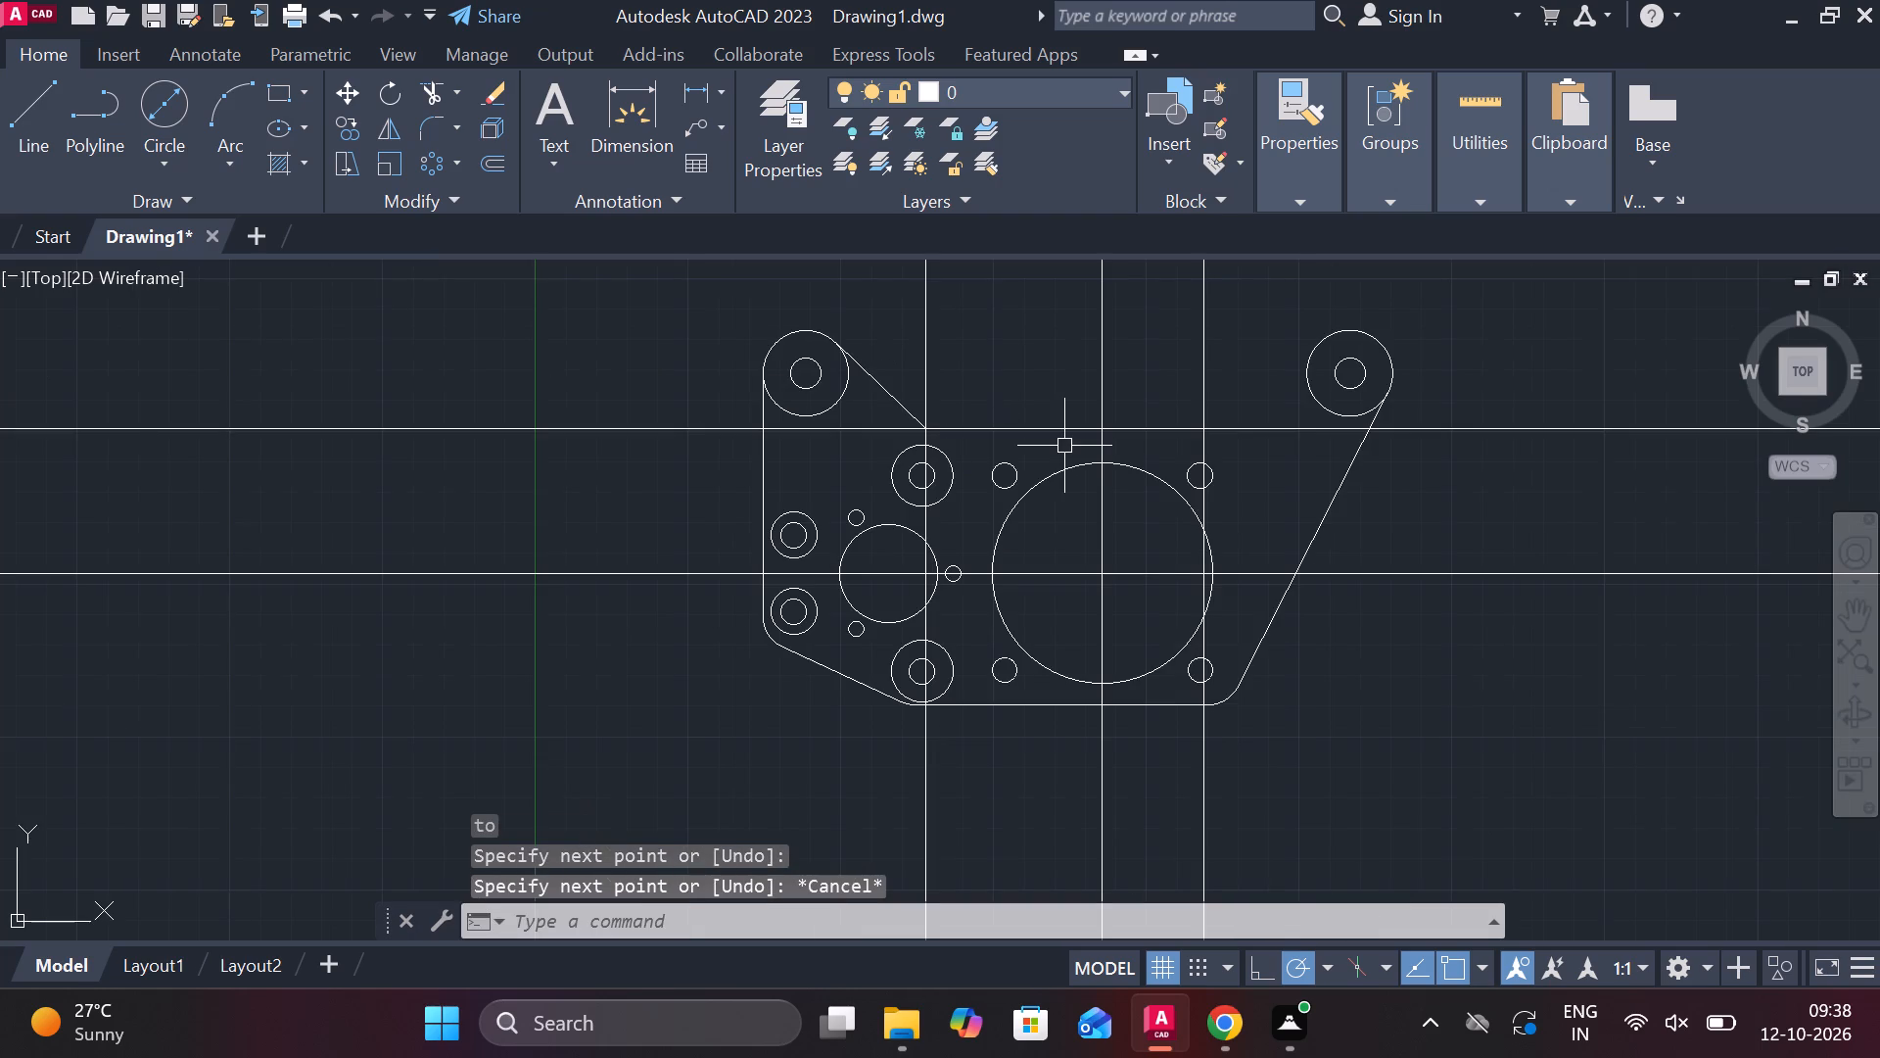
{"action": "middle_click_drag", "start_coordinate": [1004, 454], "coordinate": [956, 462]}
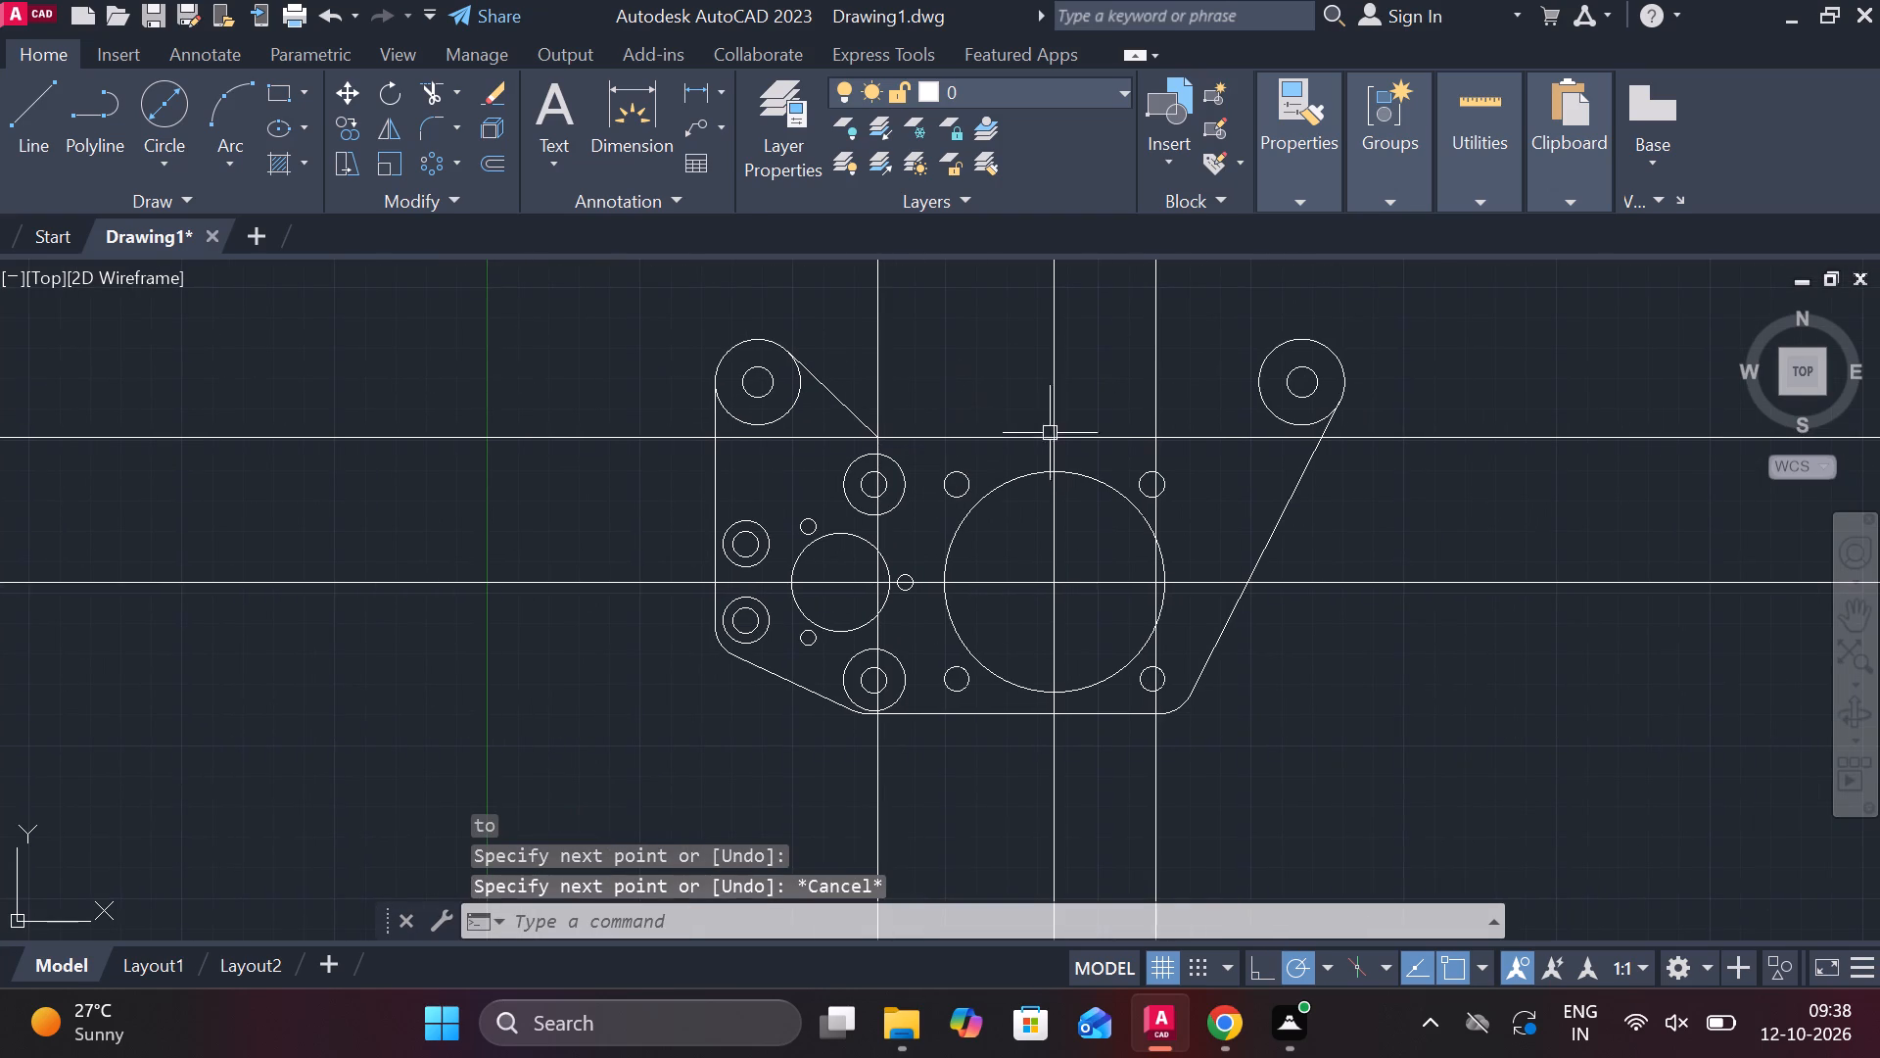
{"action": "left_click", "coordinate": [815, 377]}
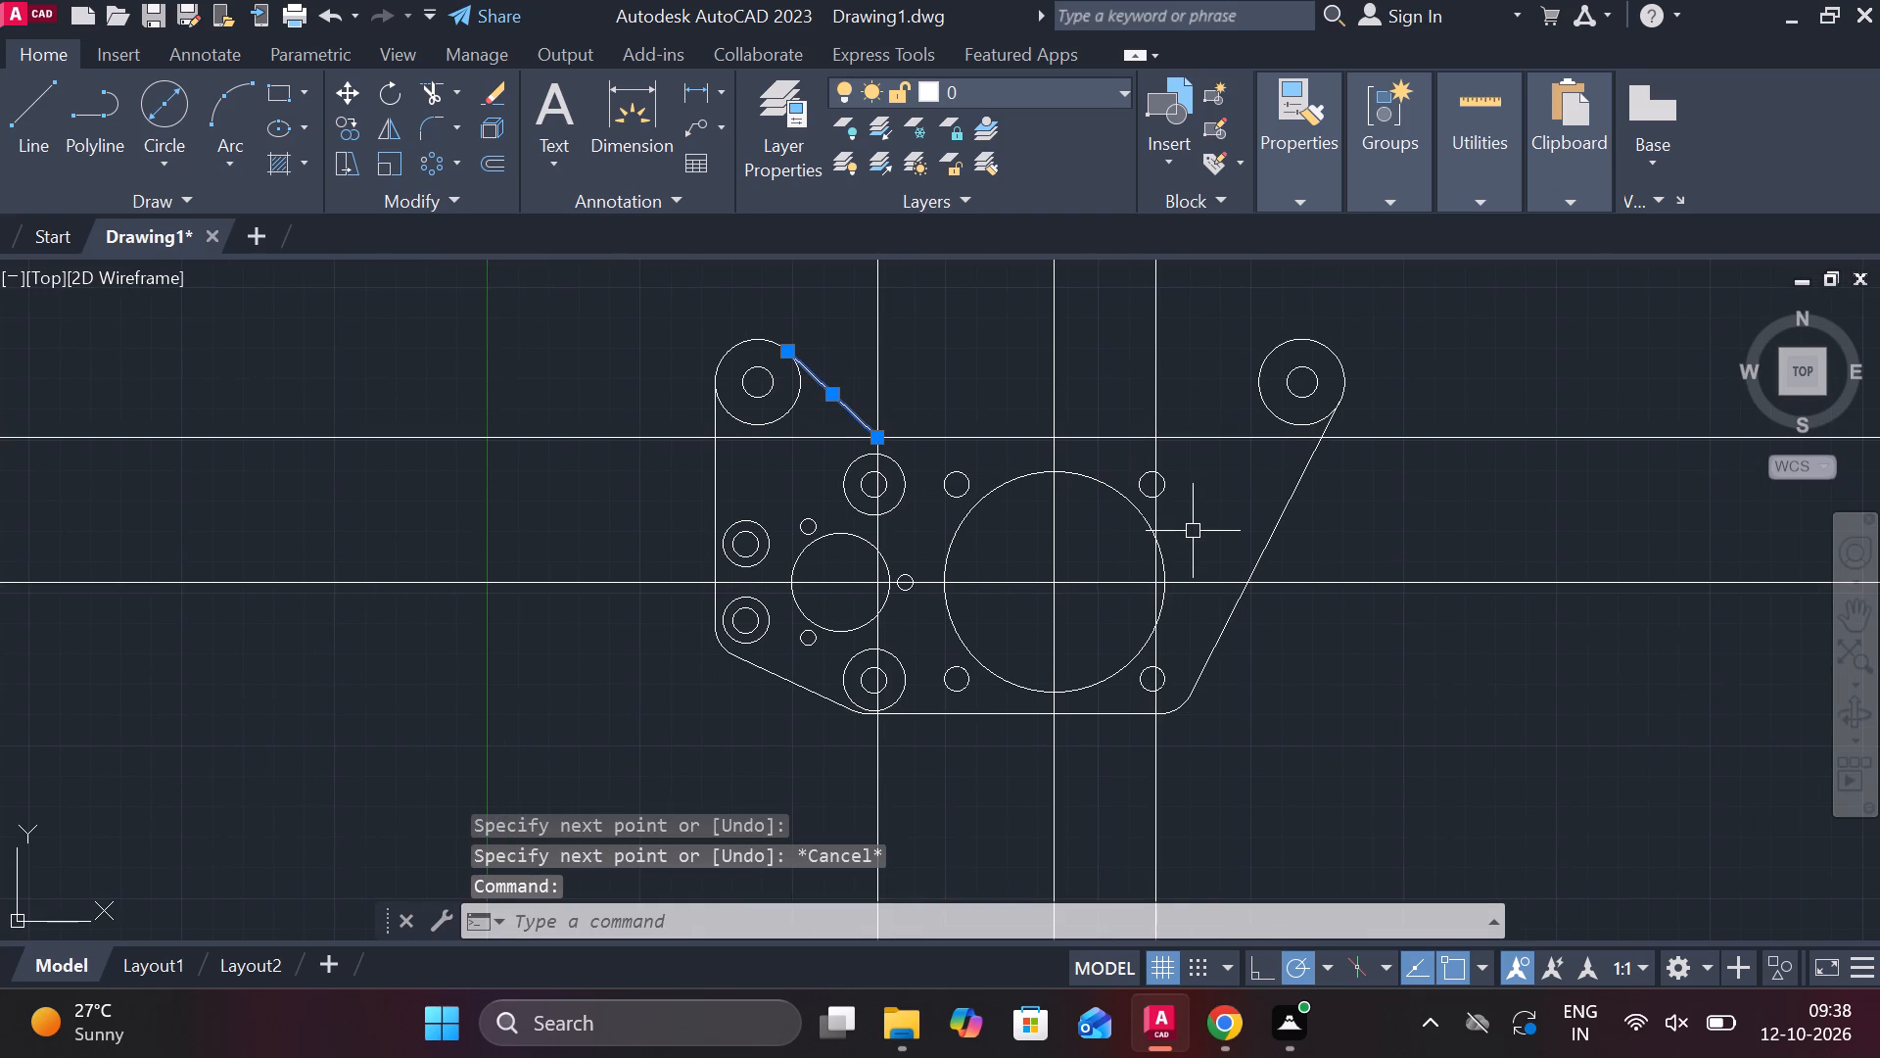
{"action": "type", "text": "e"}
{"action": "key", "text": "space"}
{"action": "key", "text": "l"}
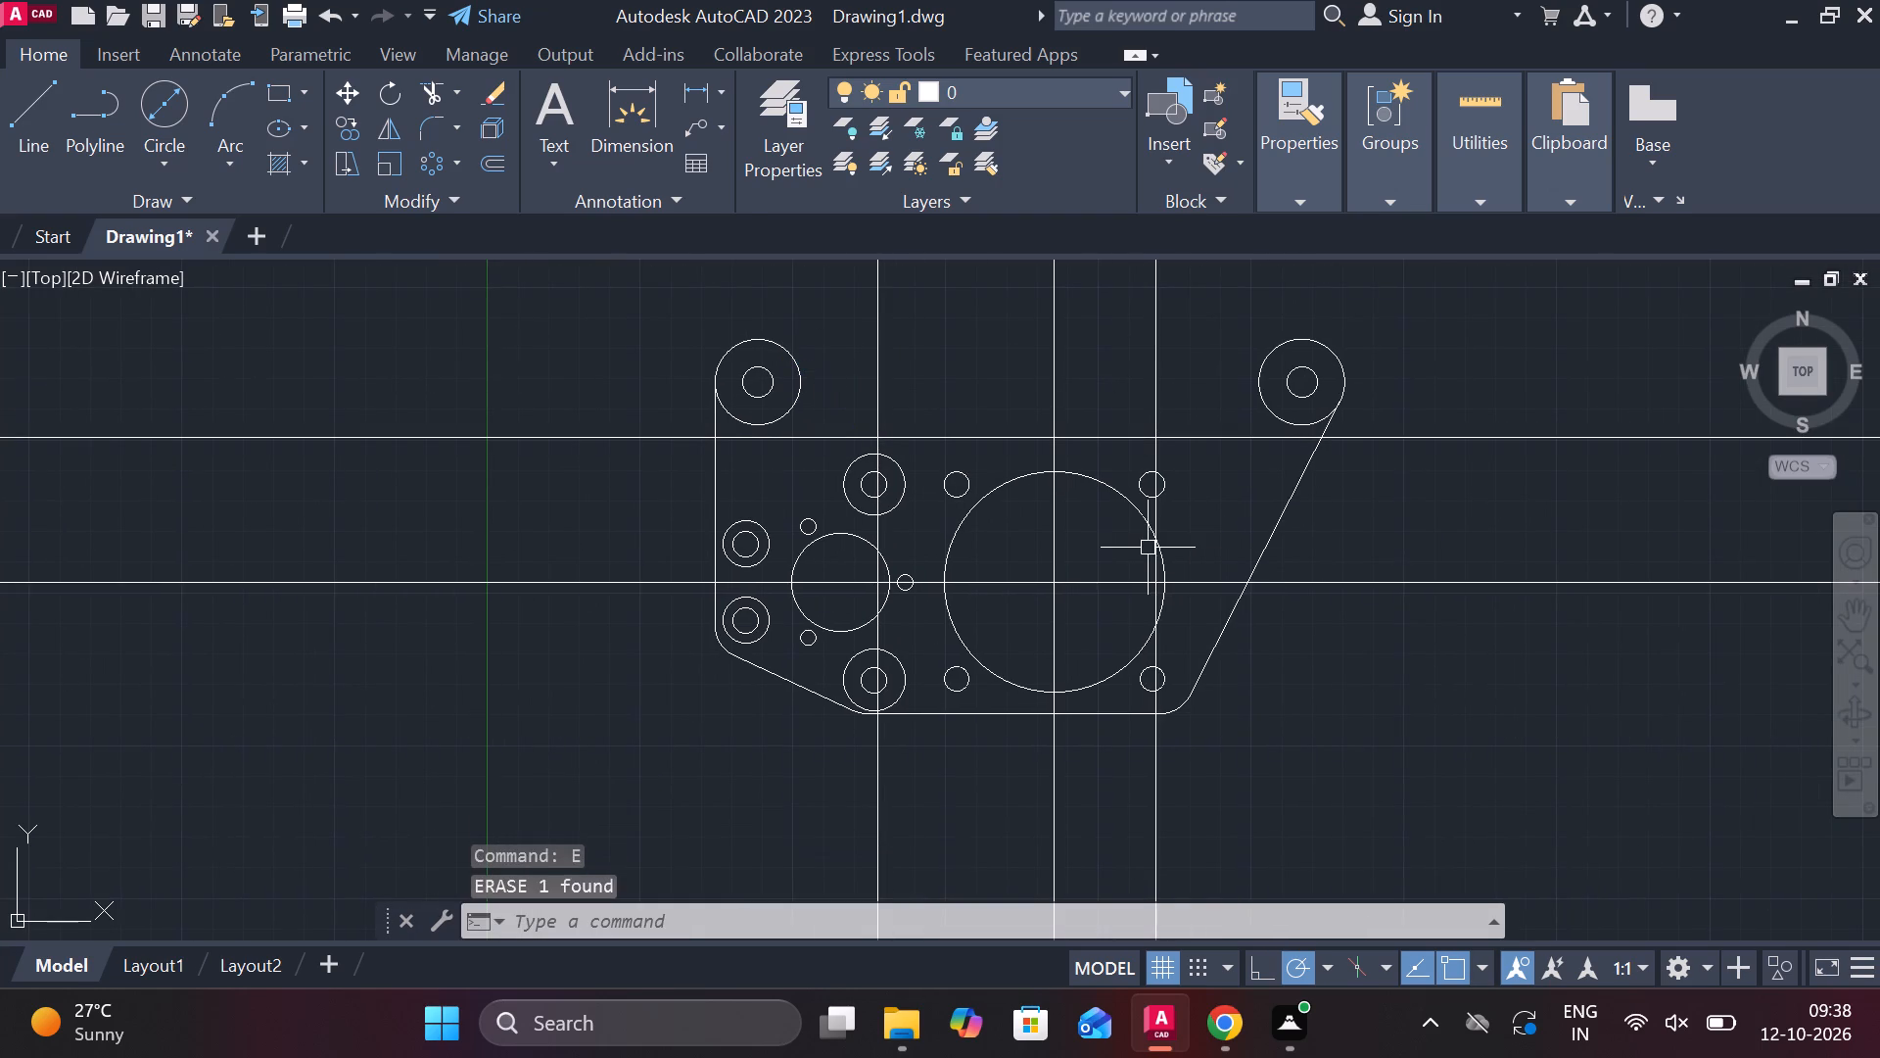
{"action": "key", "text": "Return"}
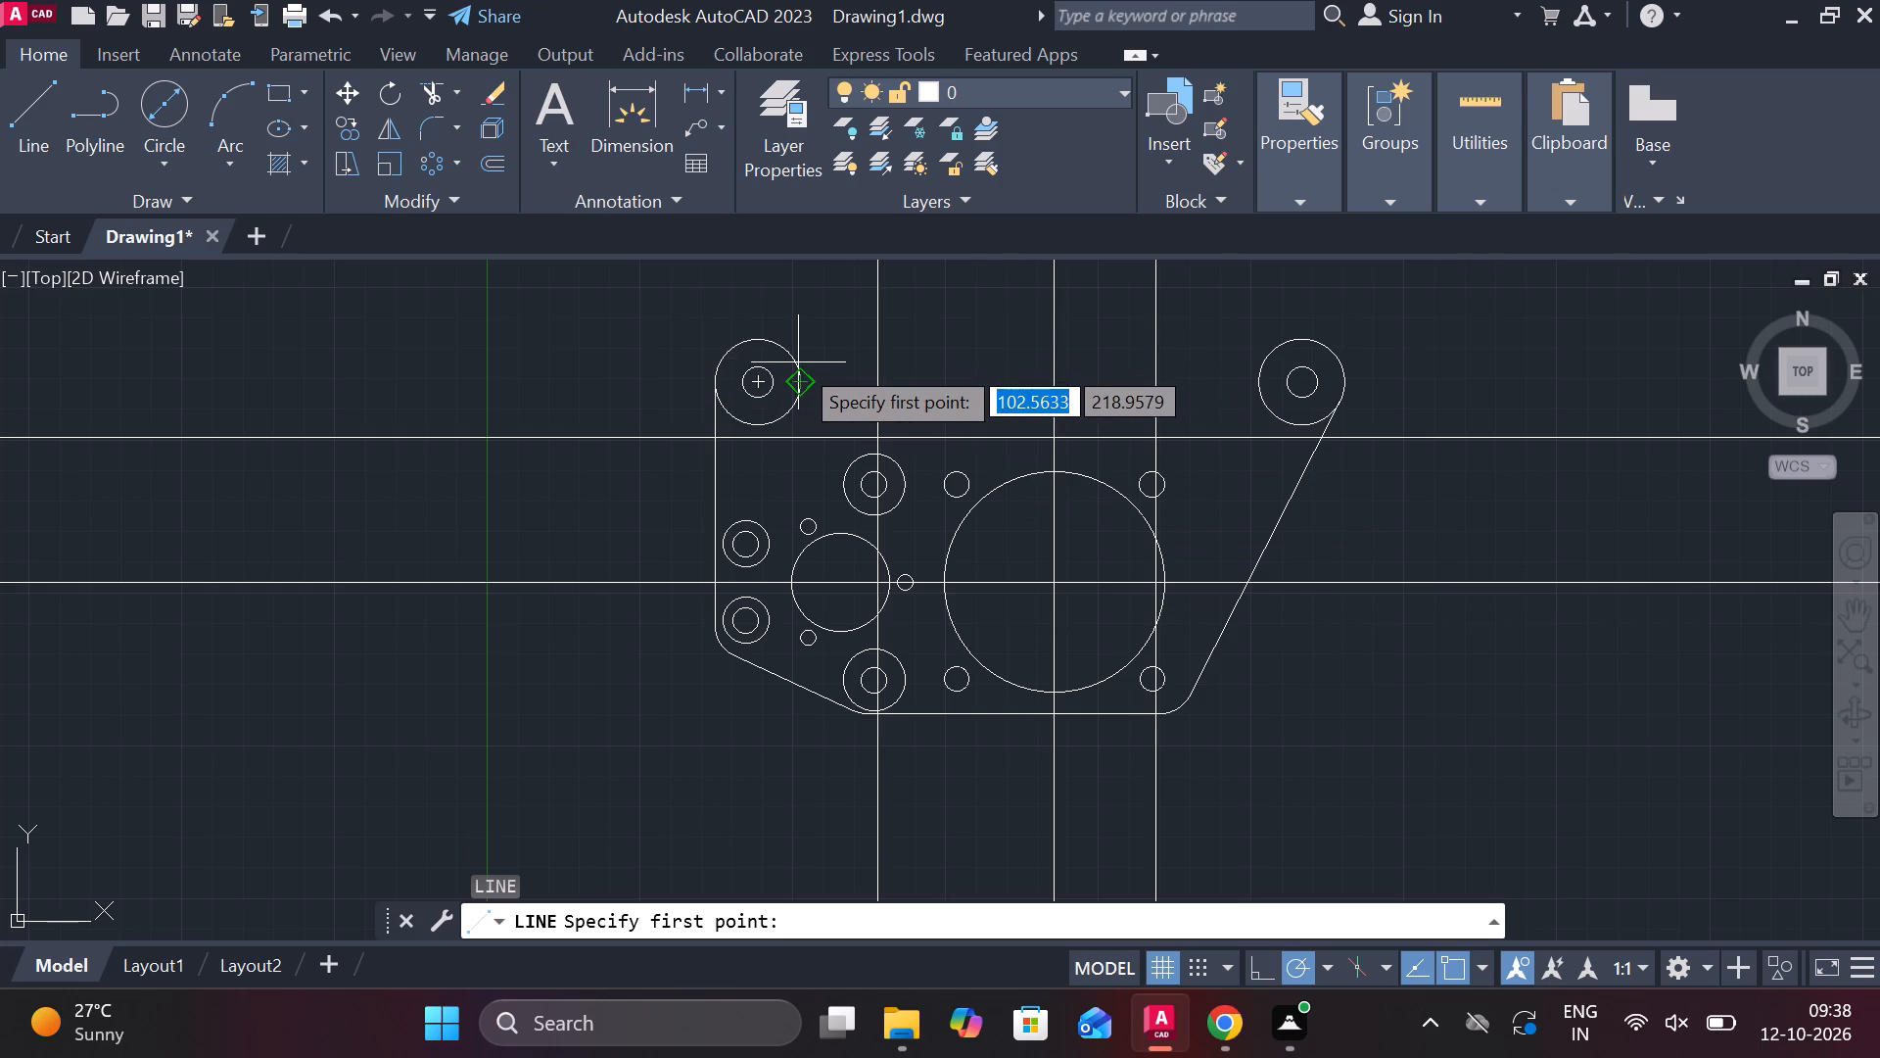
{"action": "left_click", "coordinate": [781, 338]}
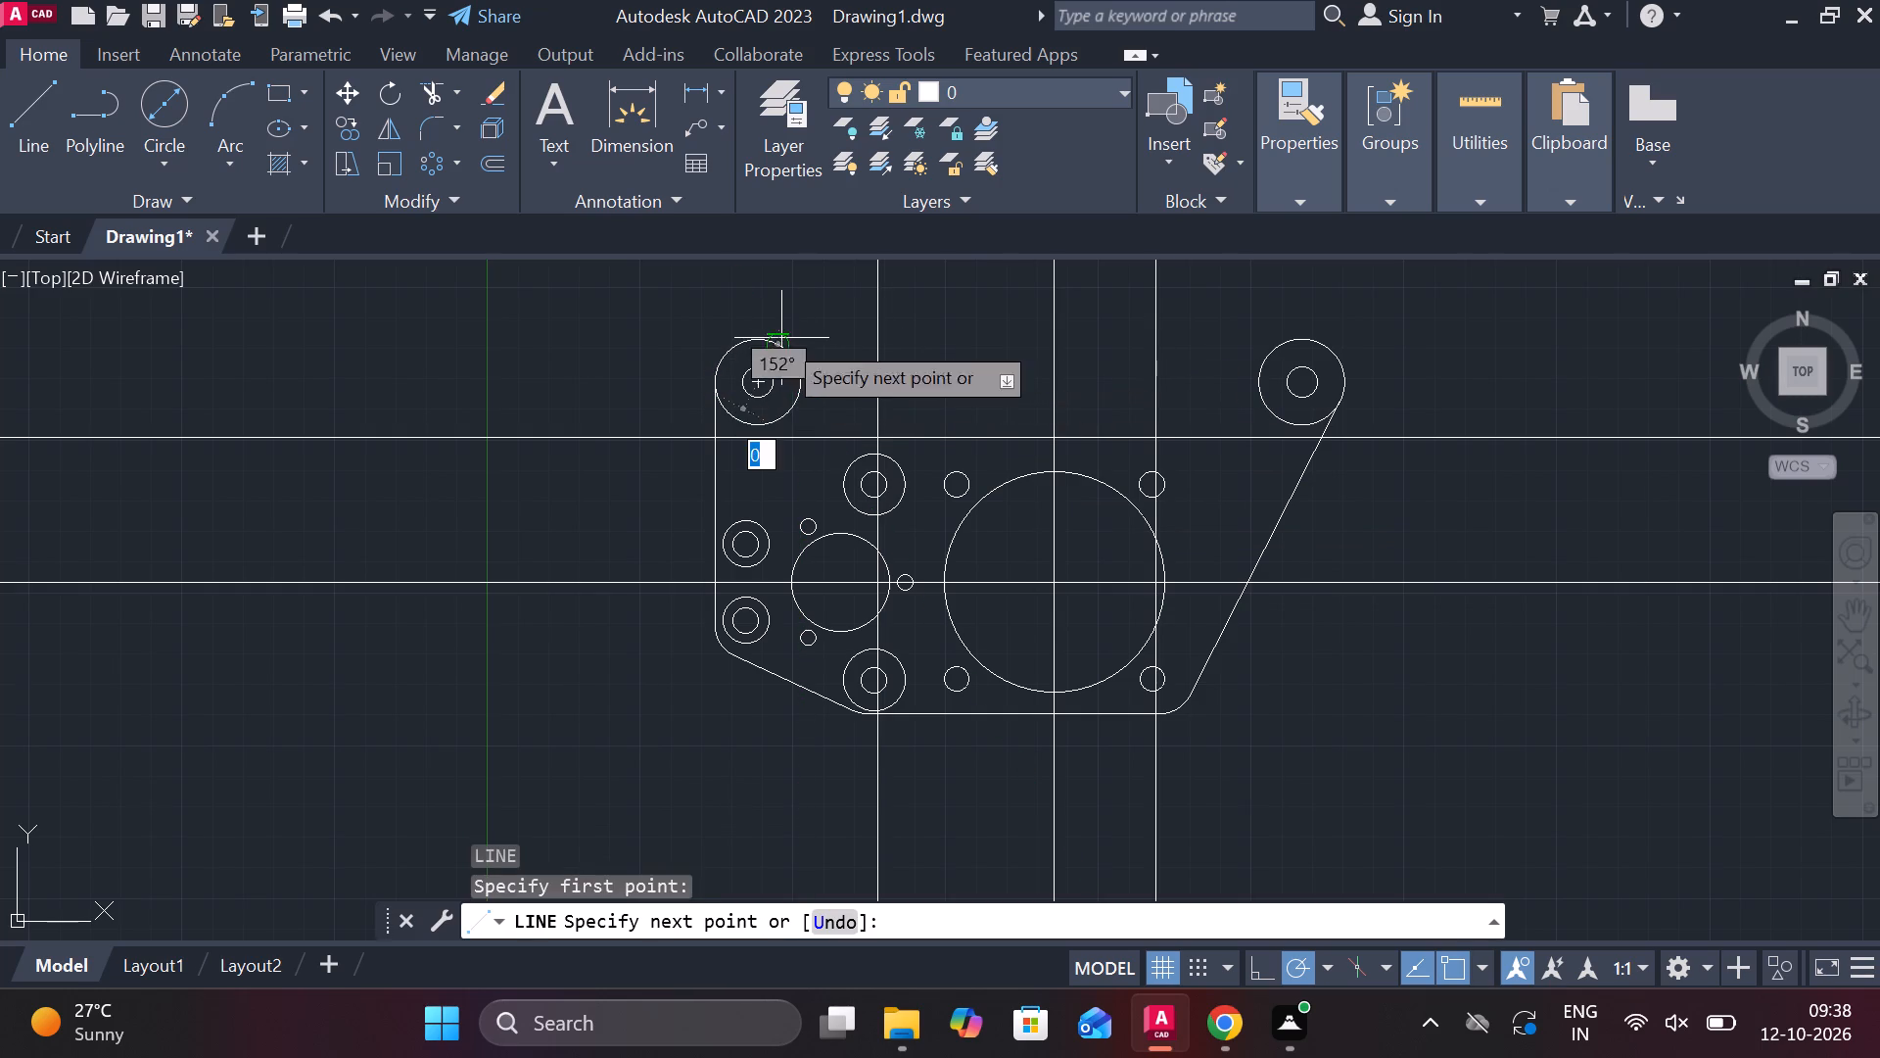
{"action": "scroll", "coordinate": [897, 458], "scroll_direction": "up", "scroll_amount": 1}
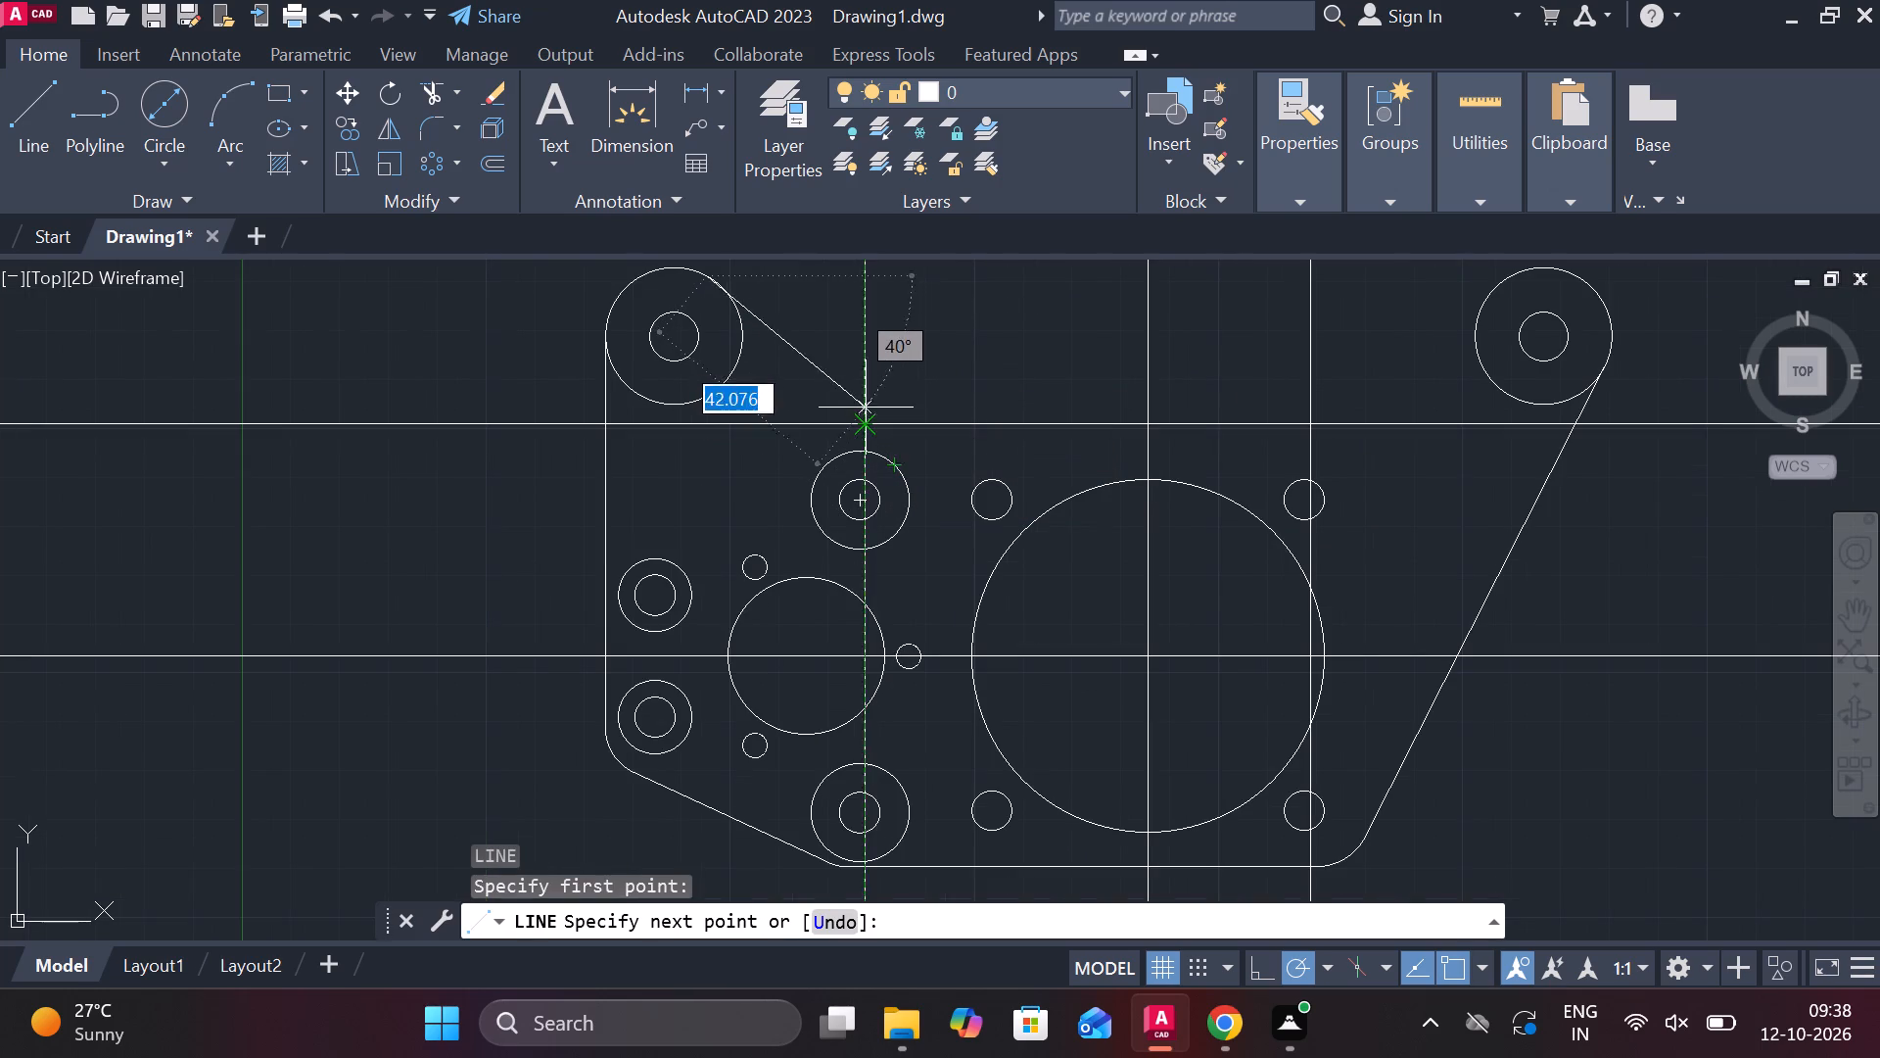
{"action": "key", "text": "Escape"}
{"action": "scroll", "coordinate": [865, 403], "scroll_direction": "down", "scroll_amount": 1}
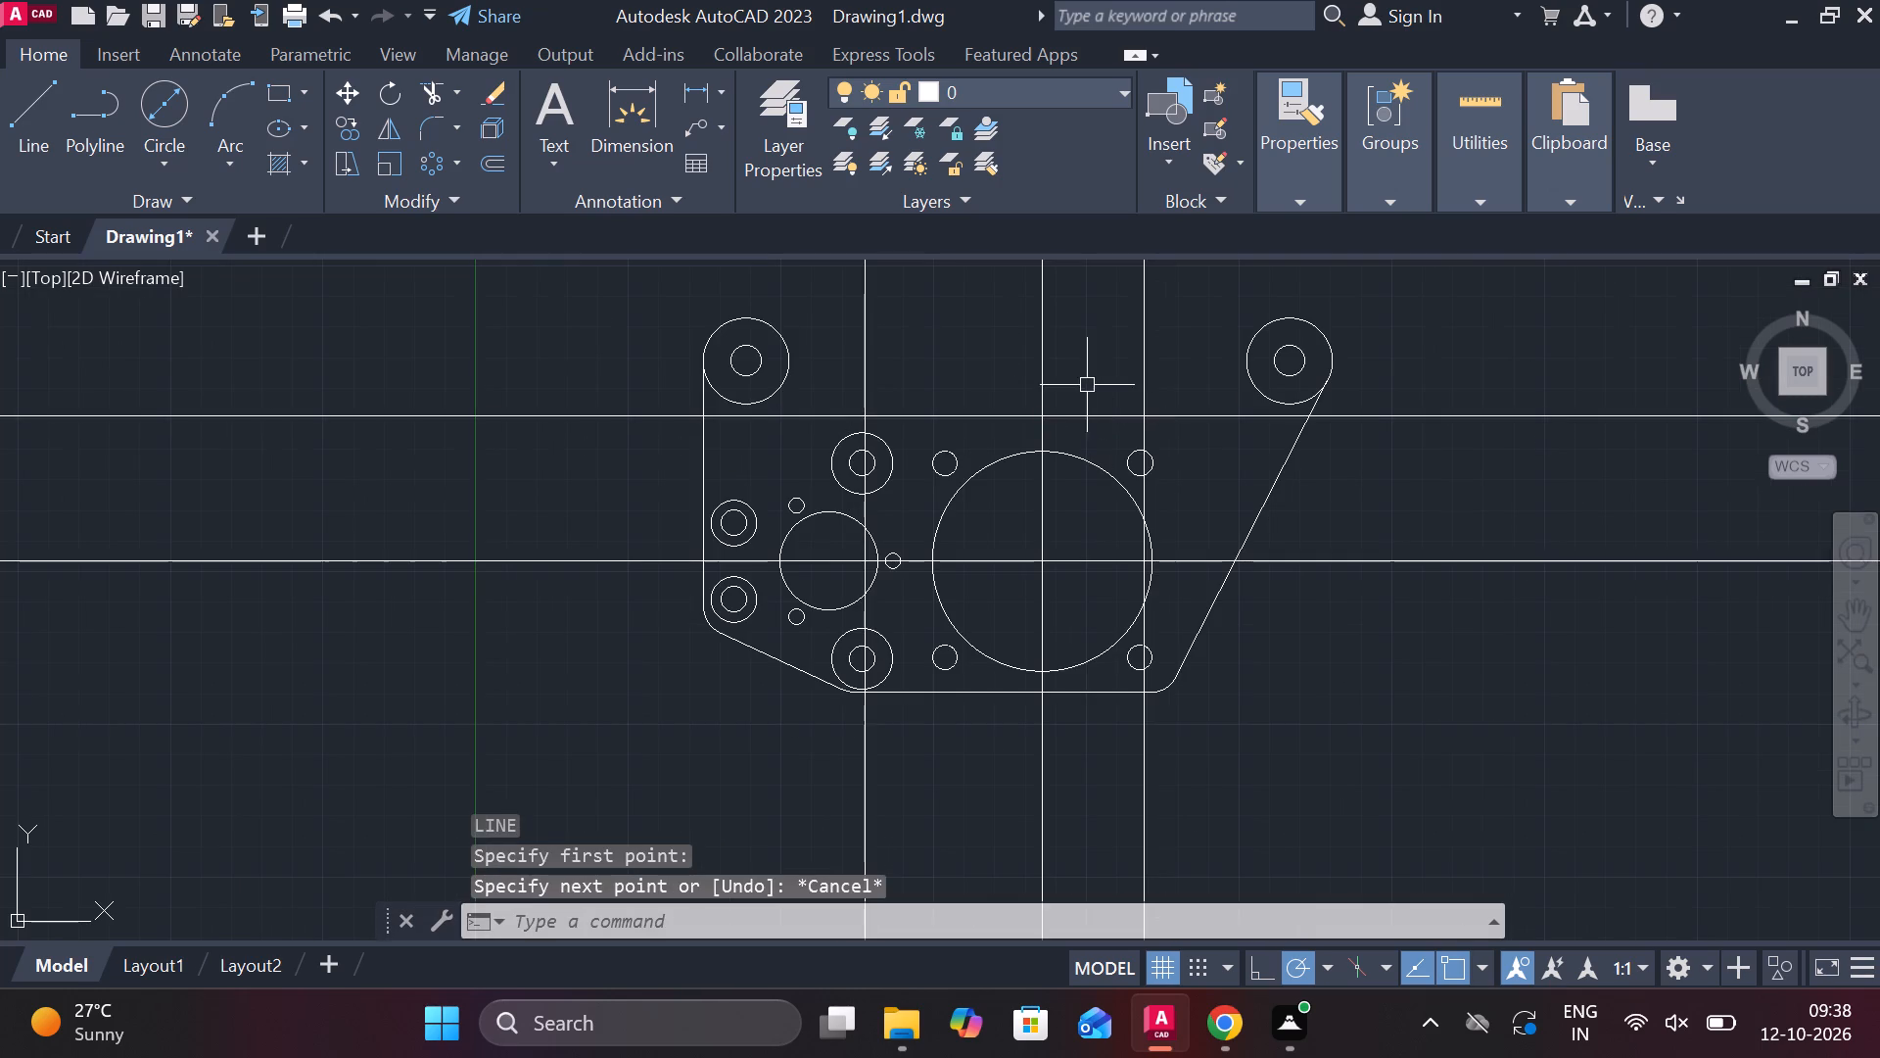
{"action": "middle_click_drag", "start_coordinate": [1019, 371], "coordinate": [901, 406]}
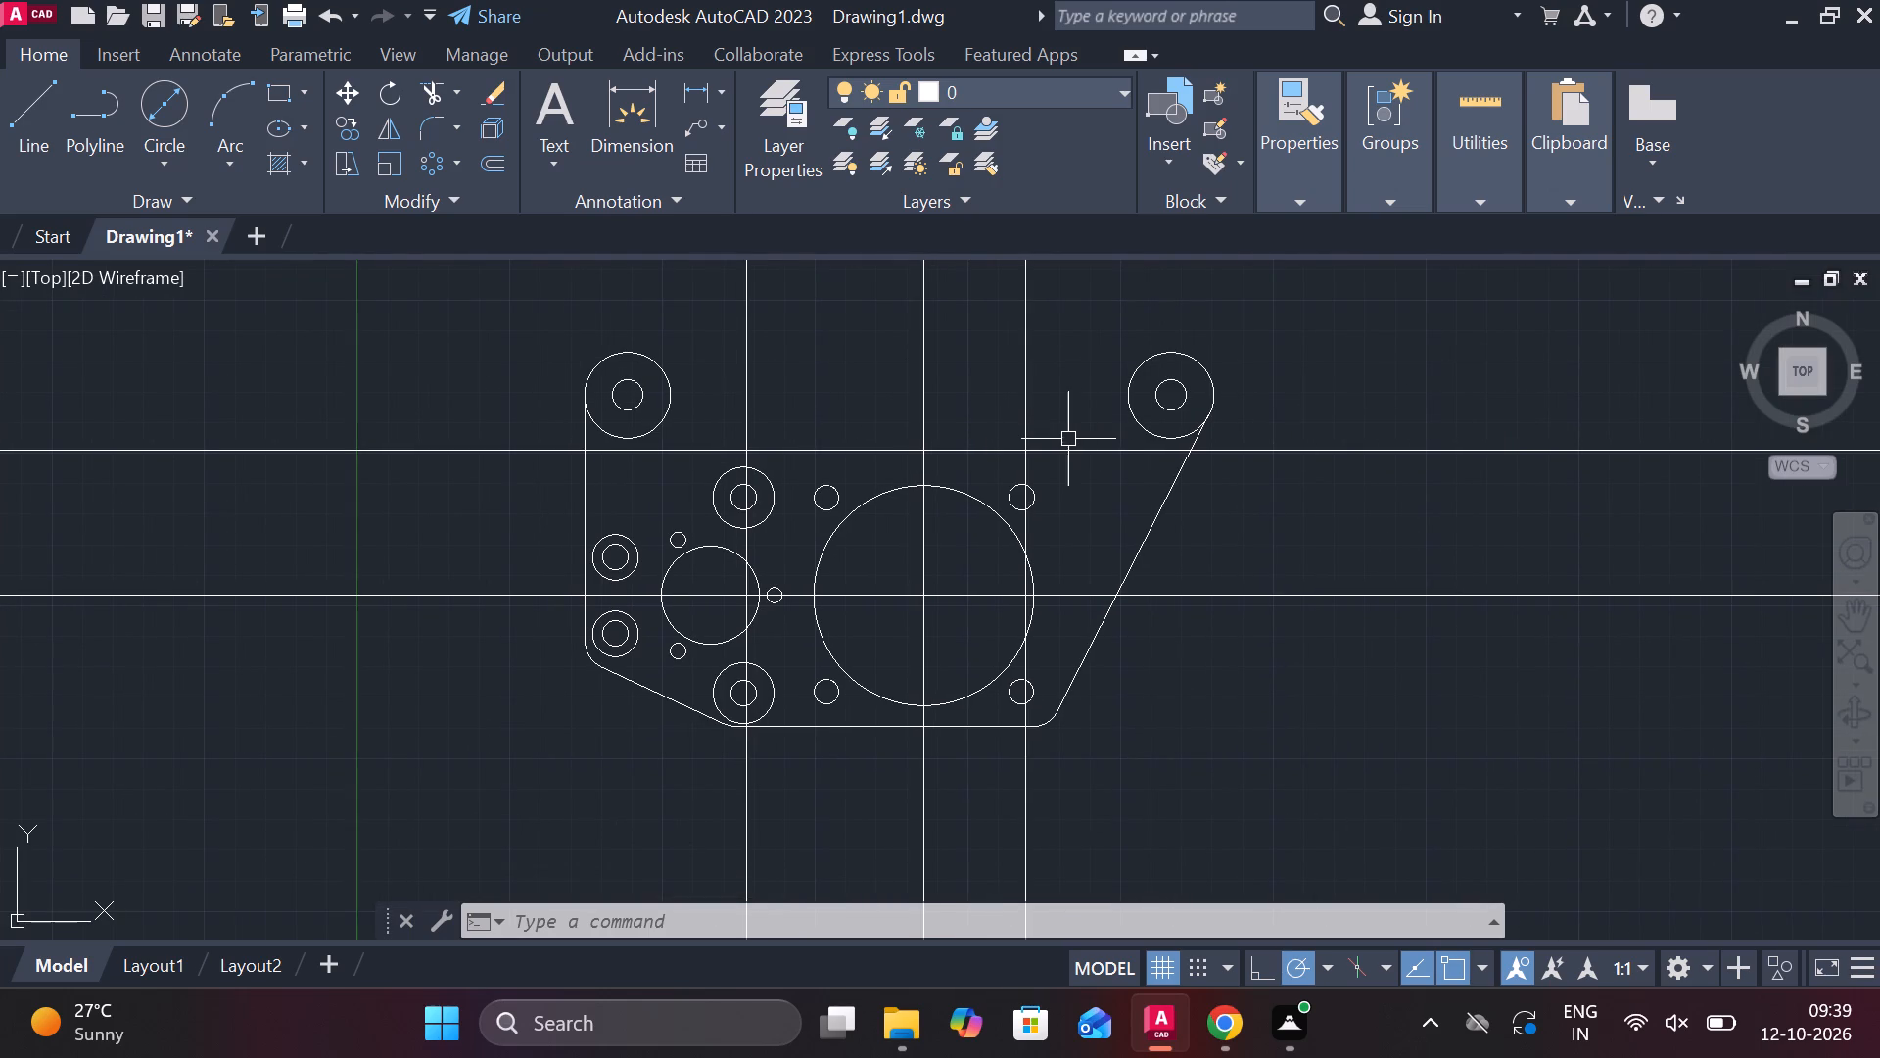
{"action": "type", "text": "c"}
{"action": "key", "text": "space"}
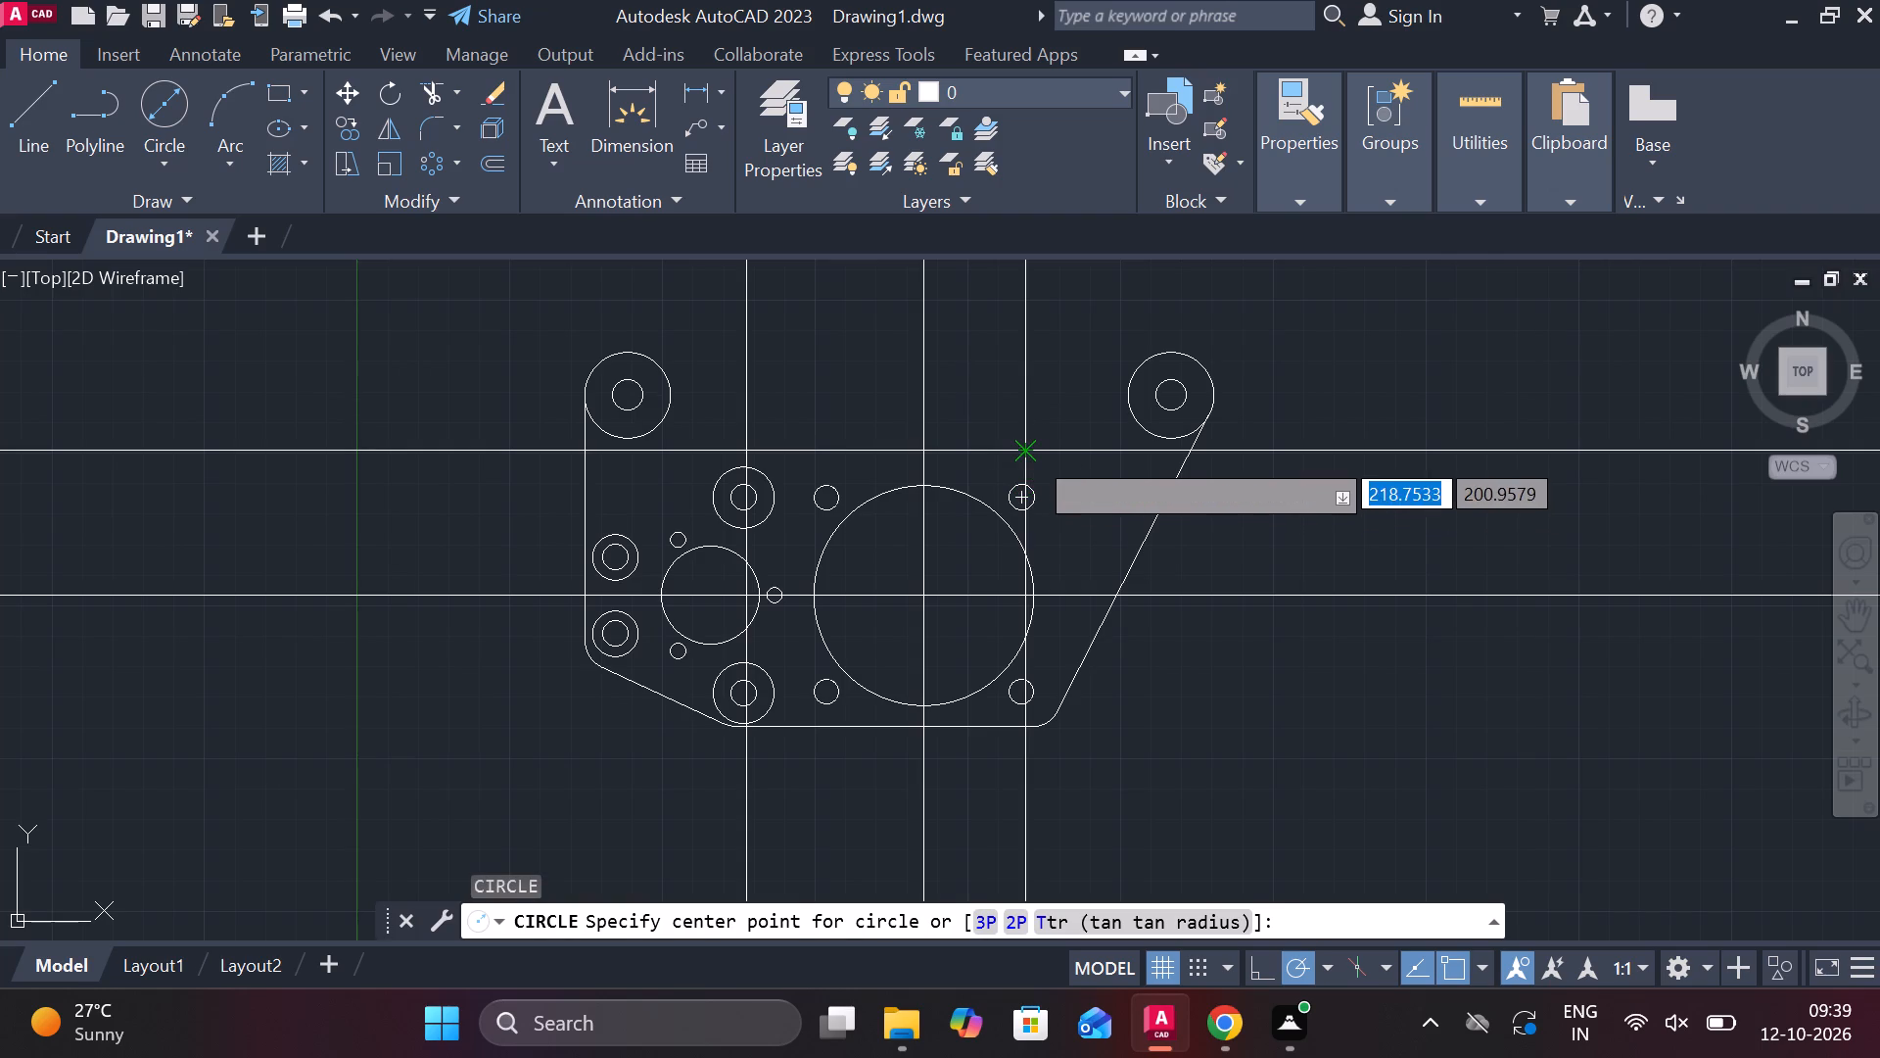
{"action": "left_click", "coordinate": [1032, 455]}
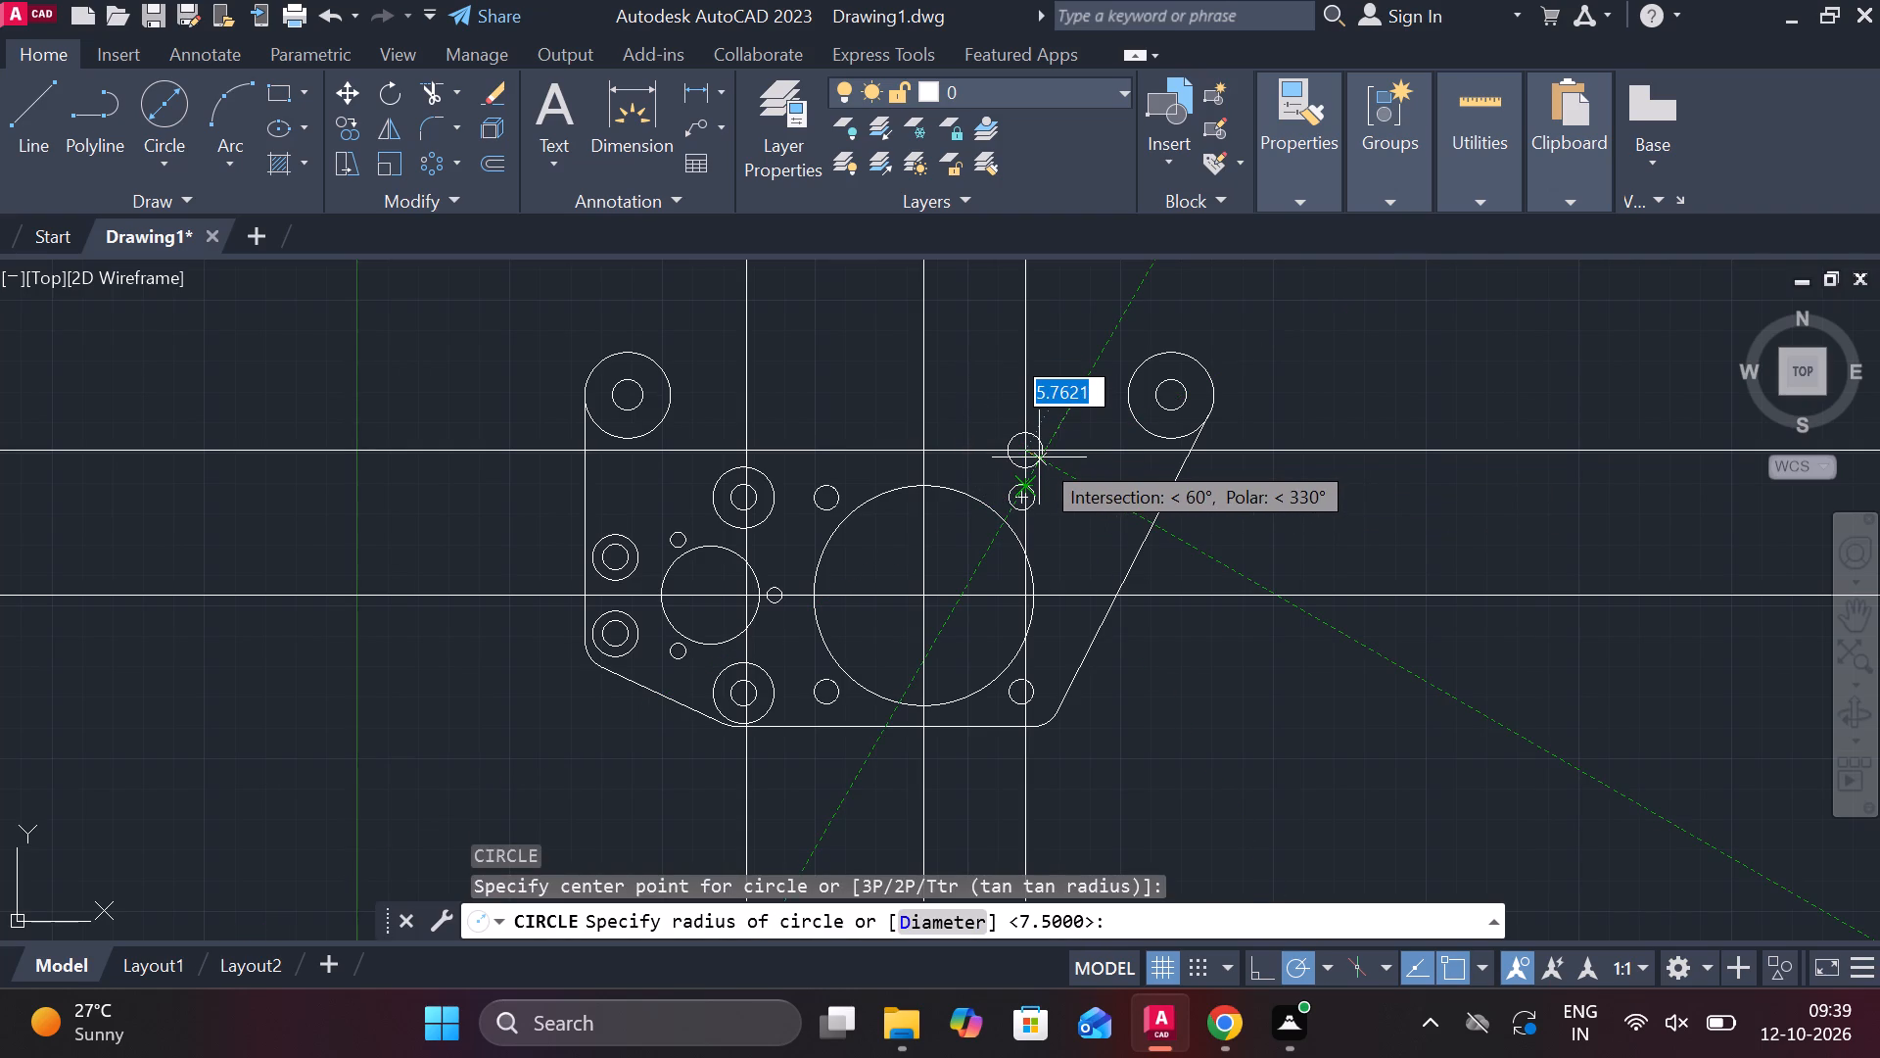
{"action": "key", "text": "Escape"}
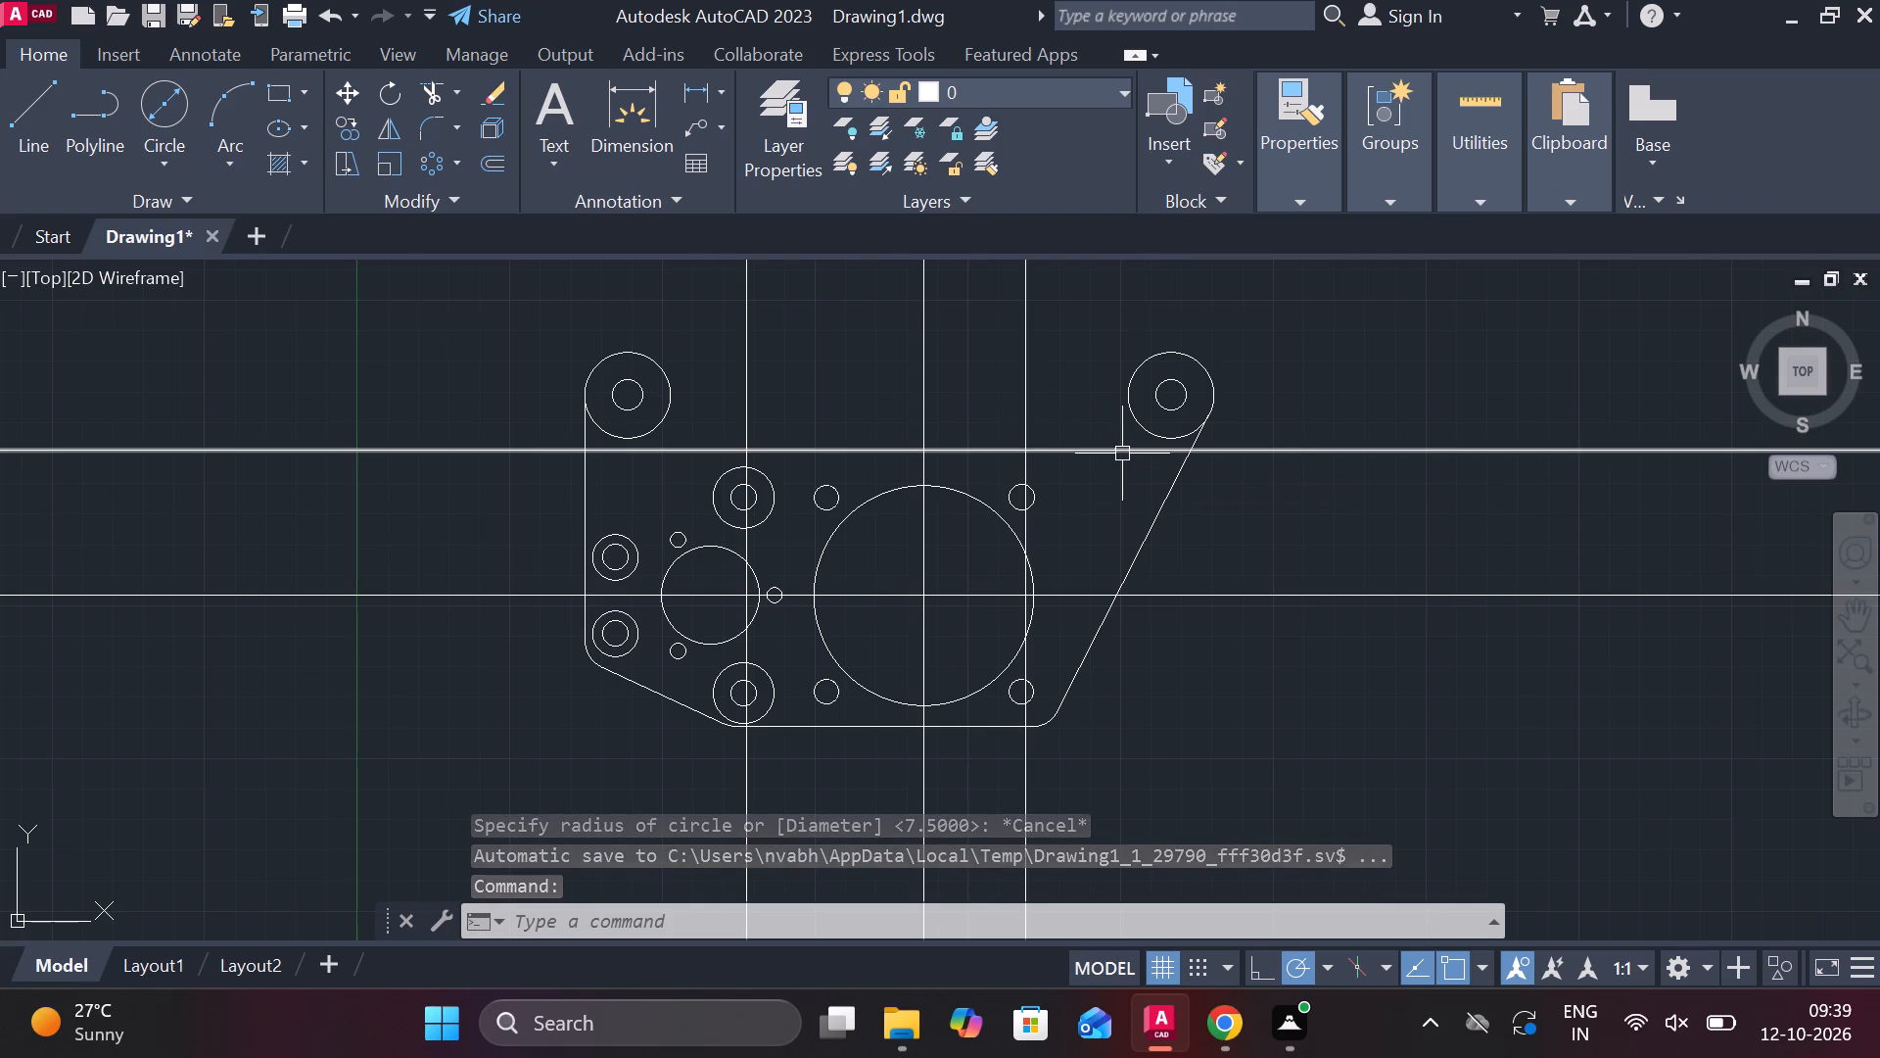
Draw a circle of radius 10 centred where the 47.5 and 33.19 offset lines intersect.
{"action": "type", "text": "c"}
{"action": "key", "text": "space"}
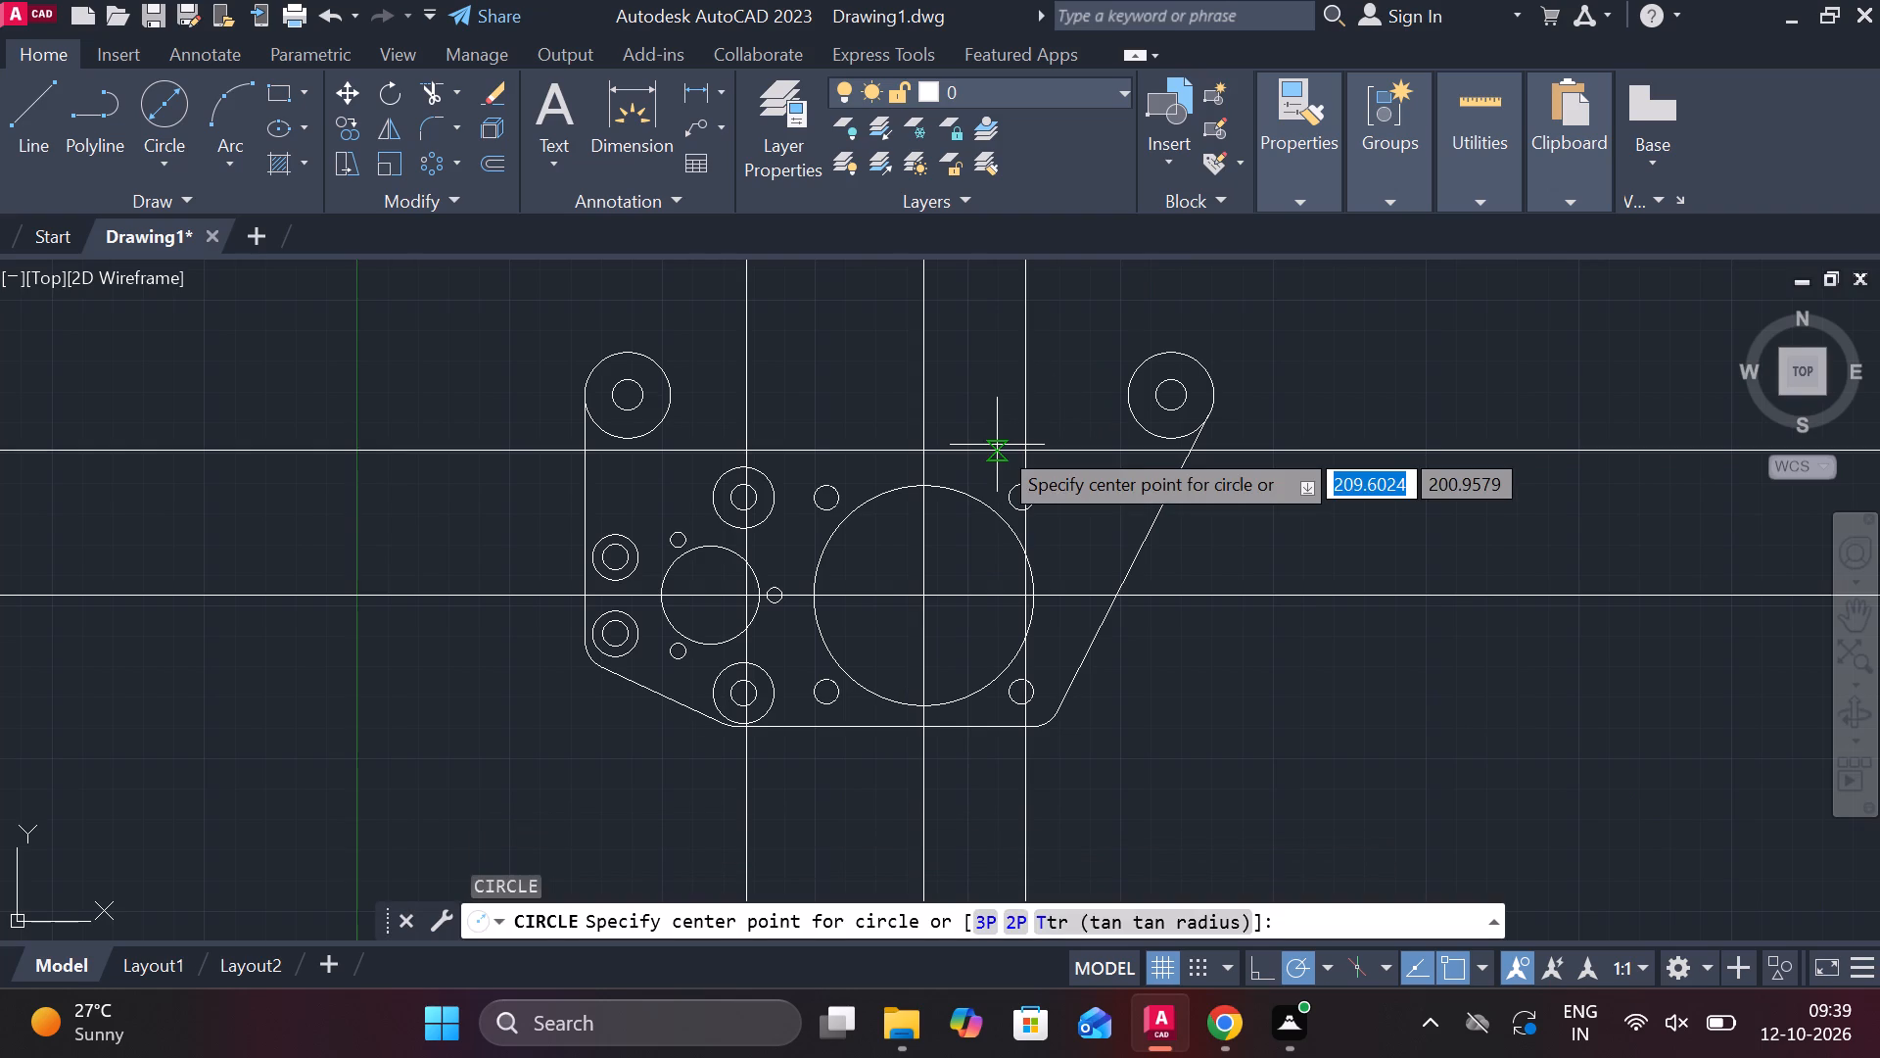
{"action": "left_click", "coordinate": [1025, 452]}
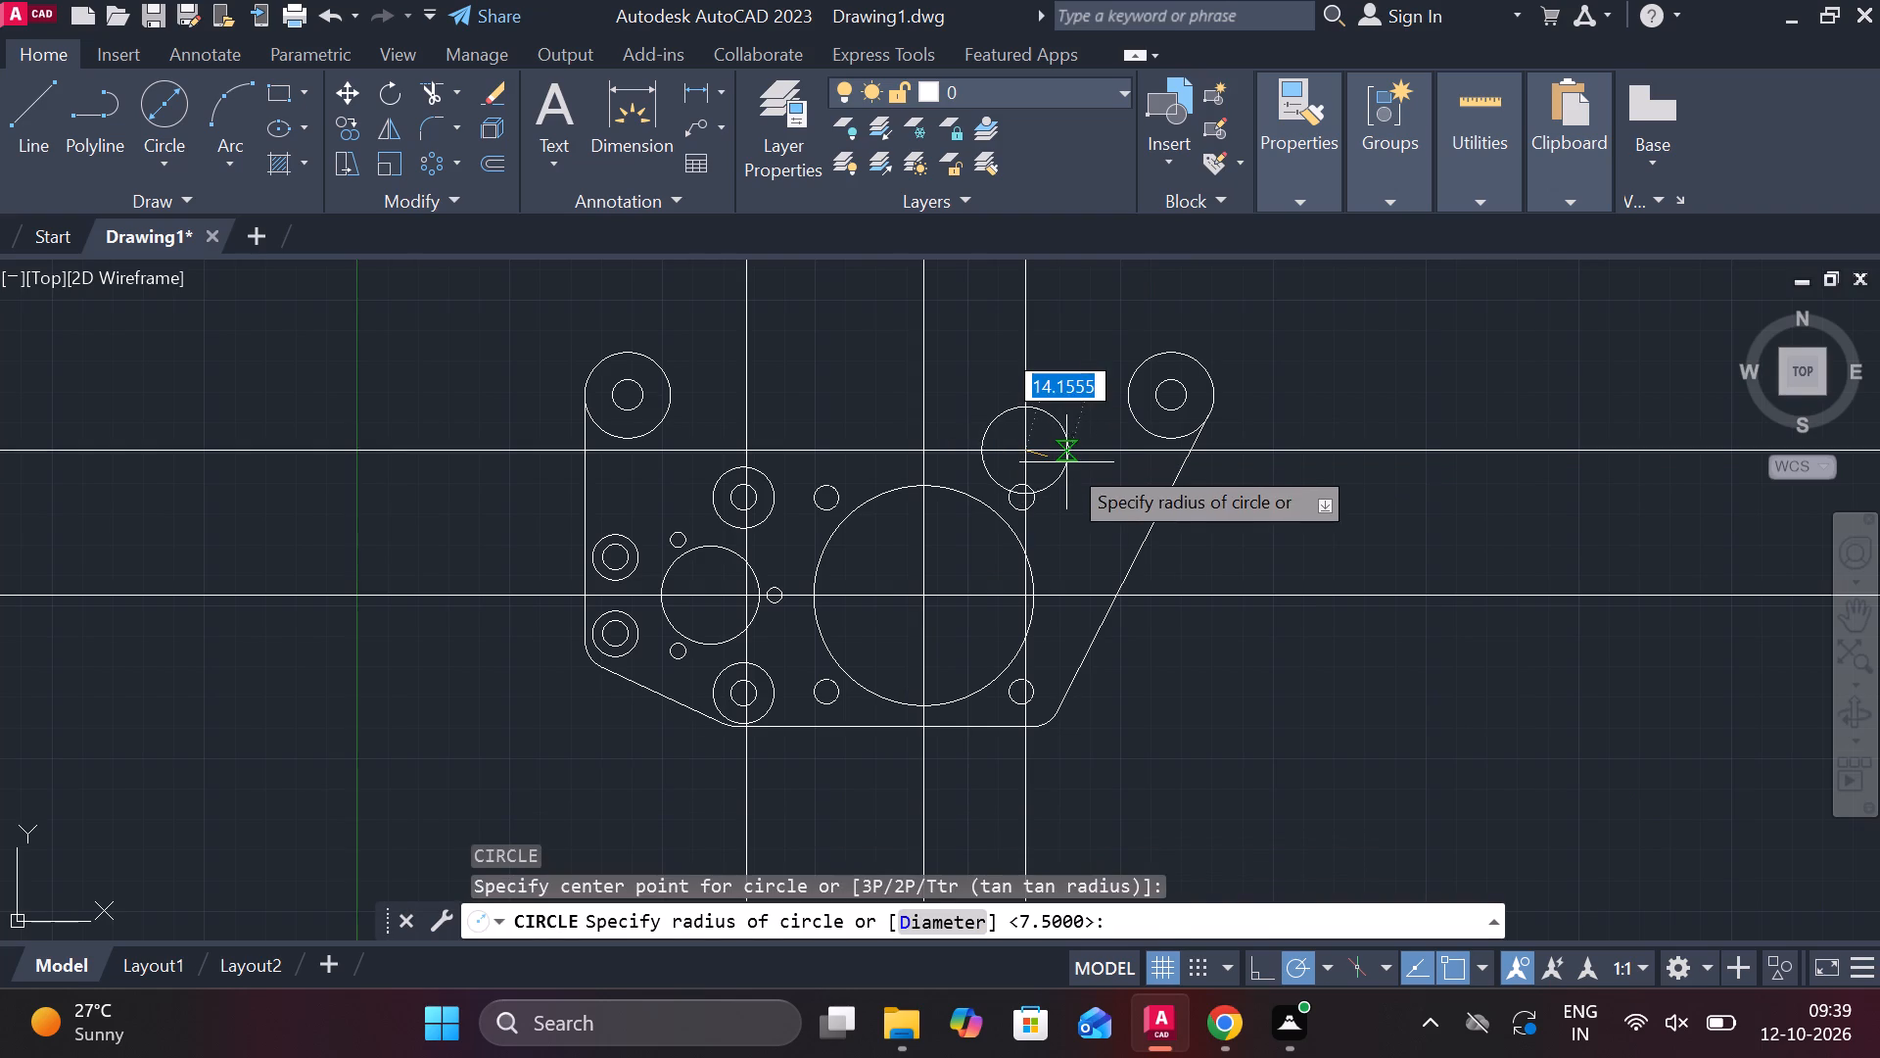
{"action": "type", "text": "10"}
{"action": "key", "text": "Return"}
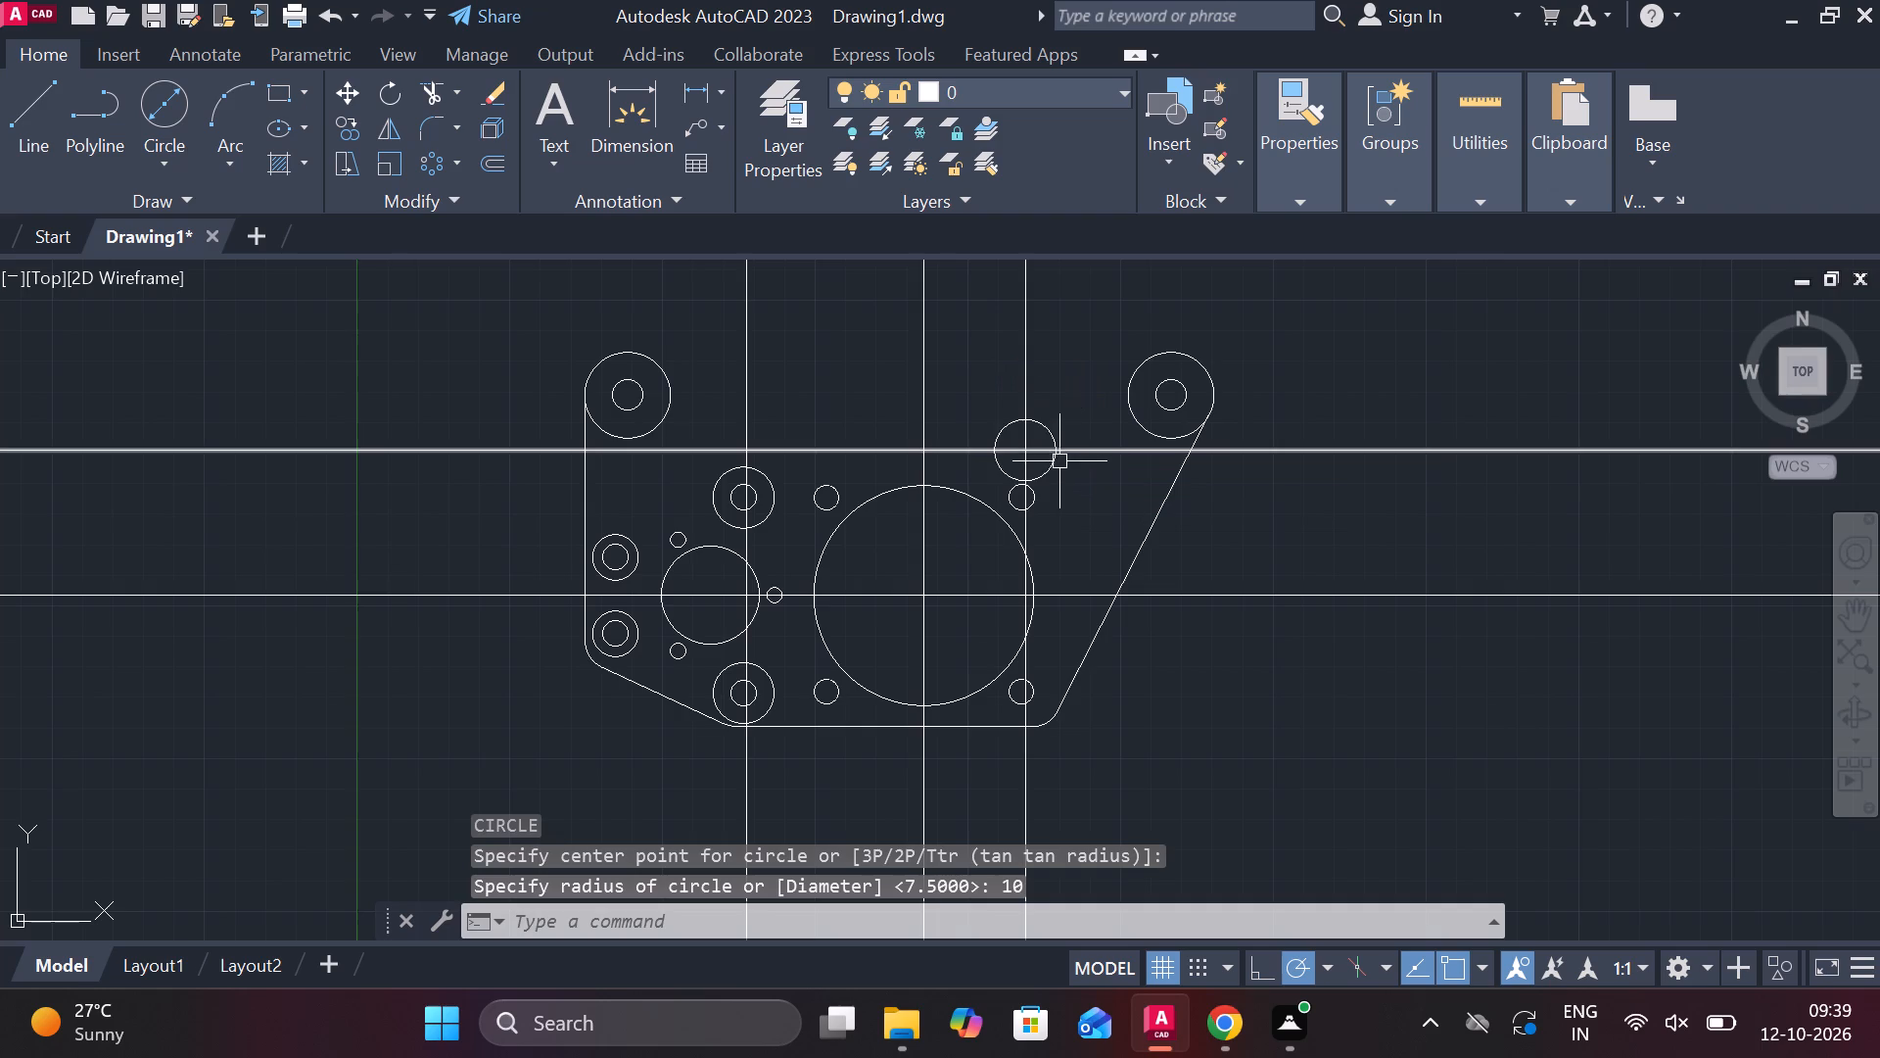
Move the radius 10 circle up so its bottom quadrant sits on the intersection of the 47.5 and 33.19 offset lines.
{"action": "scroll", "coordinate": [1057, 463], "scroll_direction": "up", "scroll_amount": 1}
{"action": "left_click", "coordinate": [1047, 470]}
{"action": "type", "text": "m"}
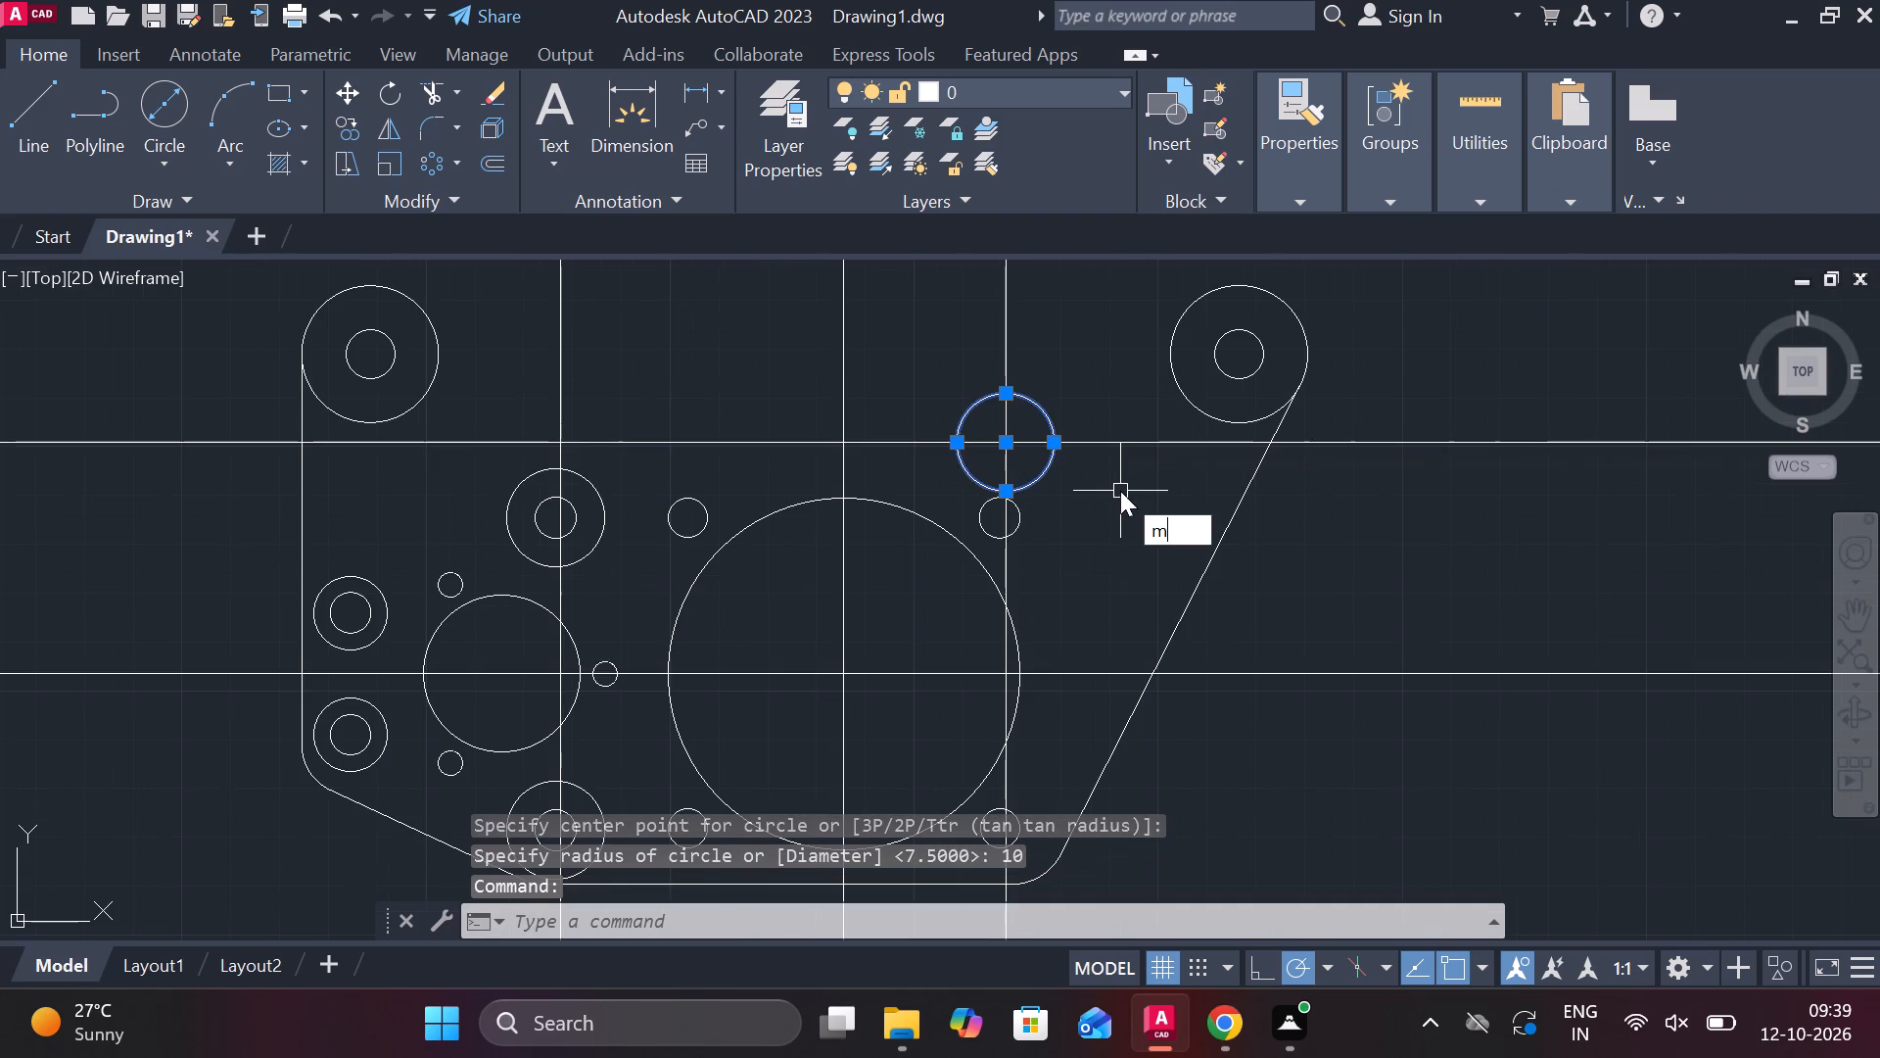
{"action": "key", "text": "space"}
{"action": "left_click", "coordinate": [1012, 484]}
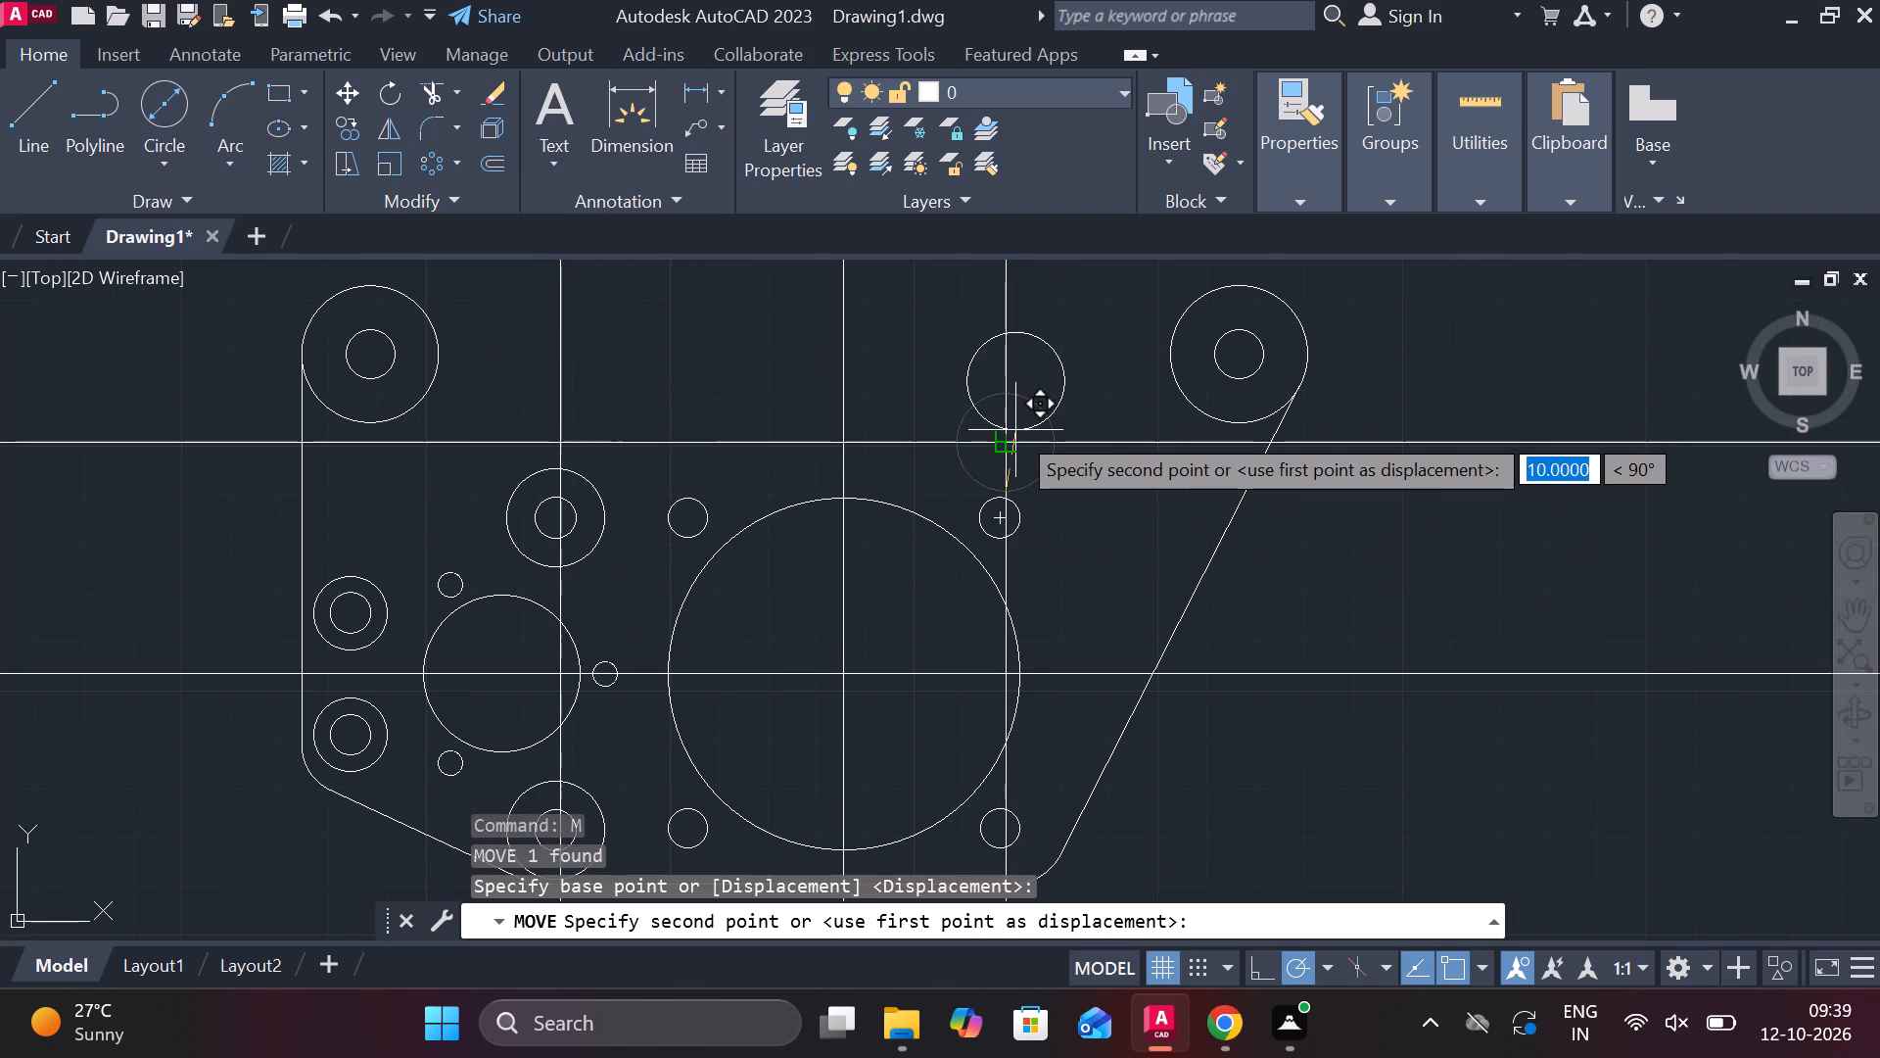
{"action": "left_click", "coordinate": [1012, 440]}
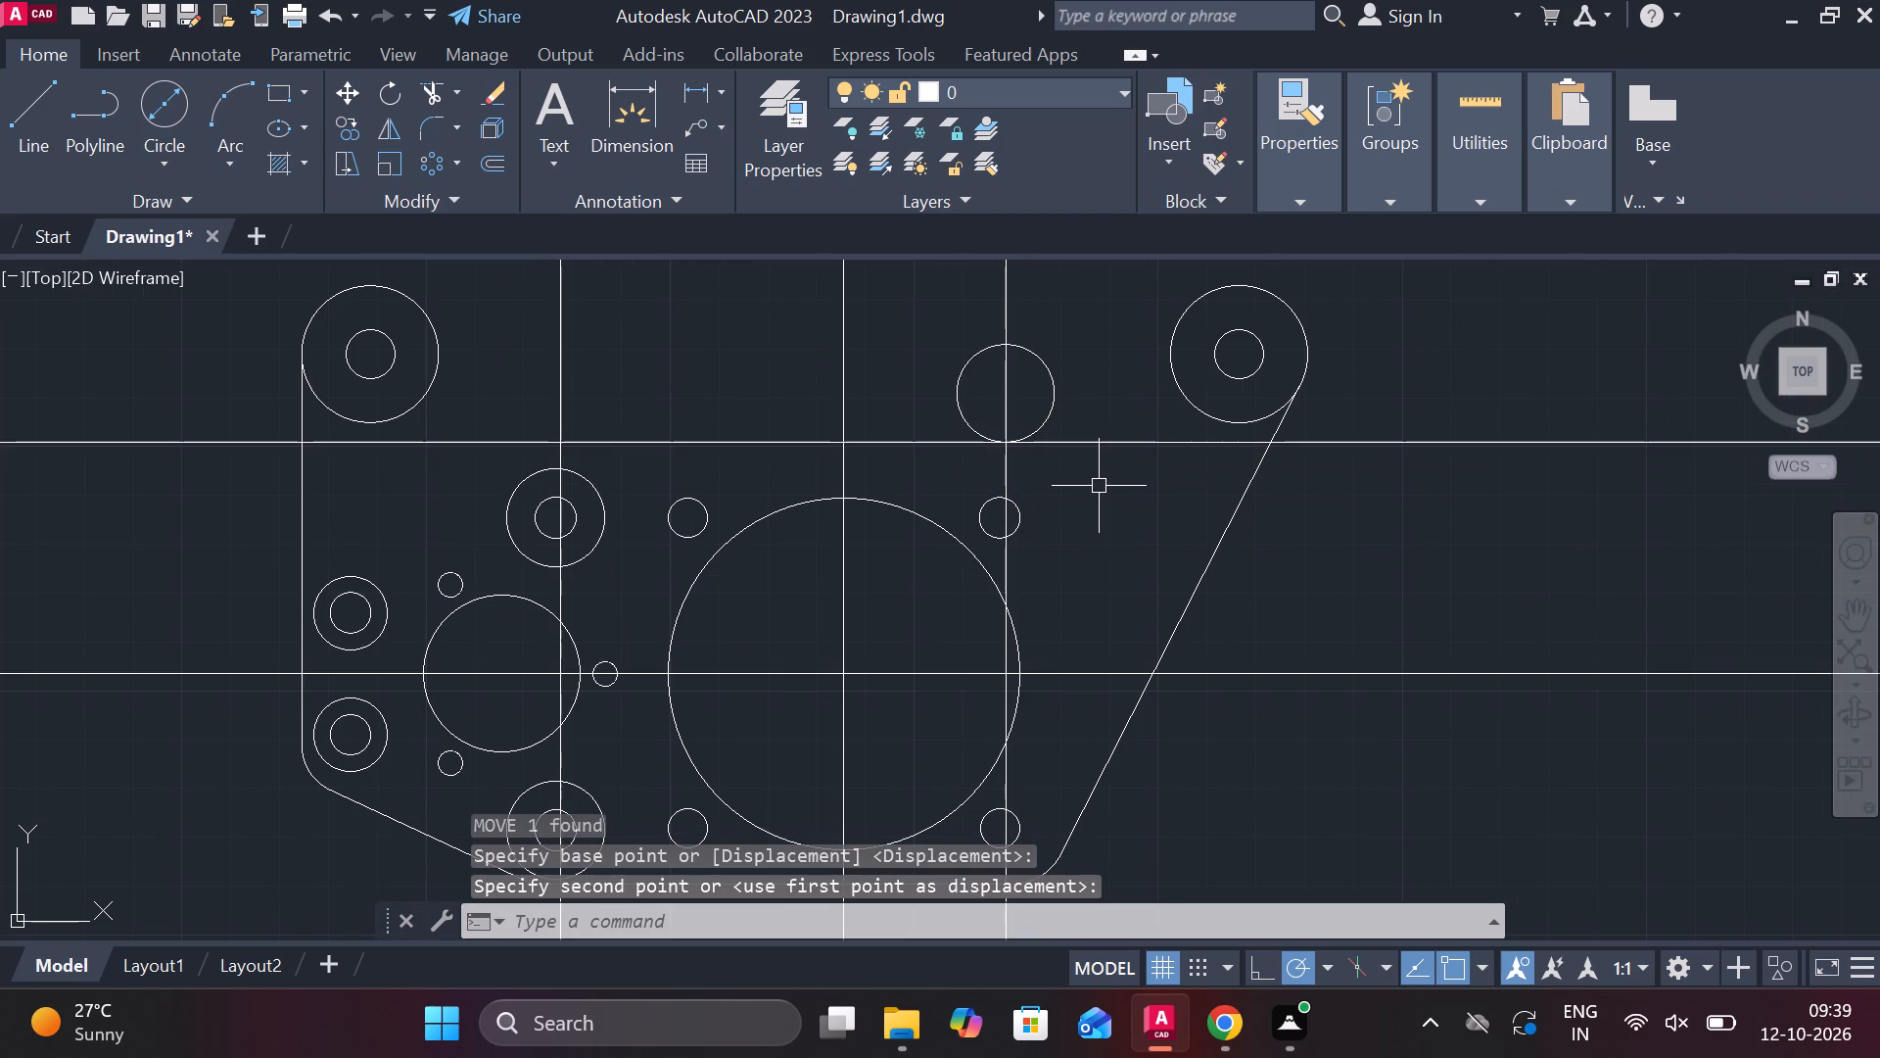
{"action": "key", "text": "Escape"}
Draw a line tangent to both the upper-right outer circle and the lower side of the radius 10 circle.
{"action": "key", "text": "l"}
{"action": "key", "text": "Return"}
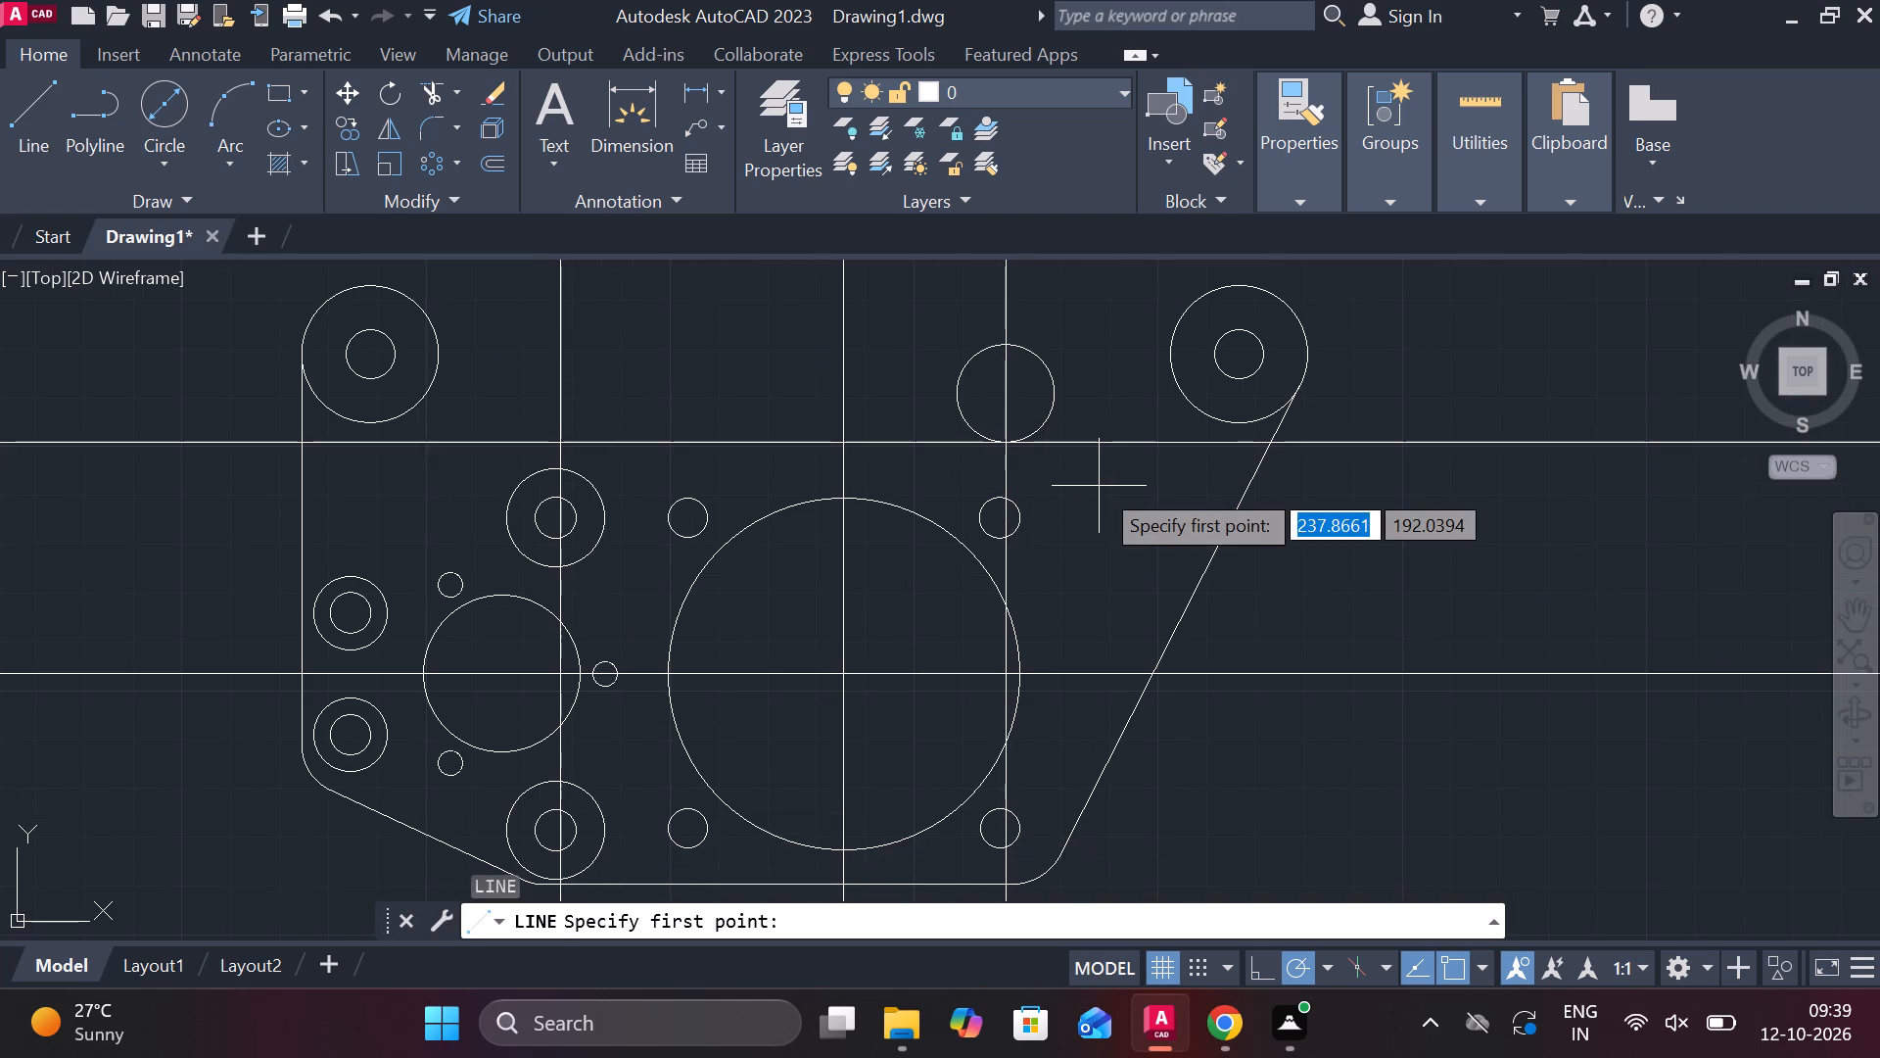
{"action": "type", "text": "tan"}
{"action": "key", "text": "space"}
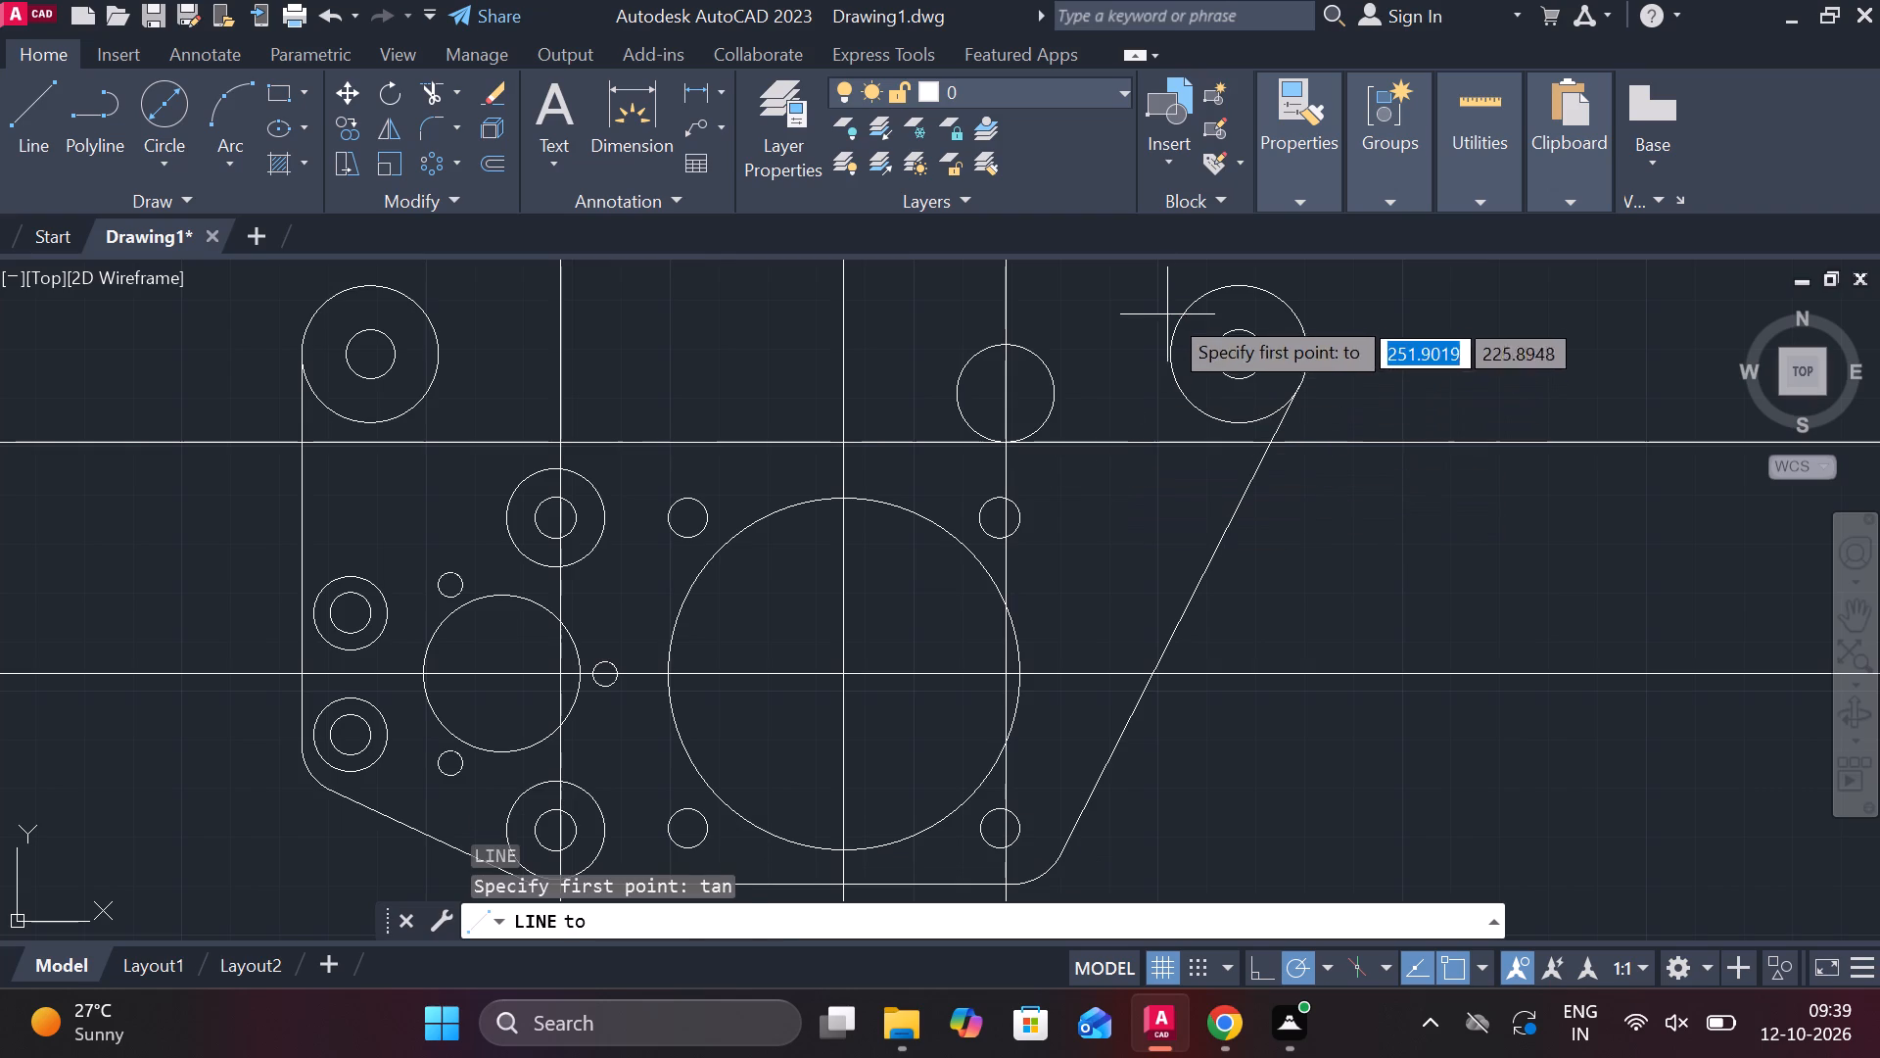
{"action": "left_click", "coordinate": [1167, 307]}
{"action": "type", "text": "tan"}
{"action": "key", "text": "space"}
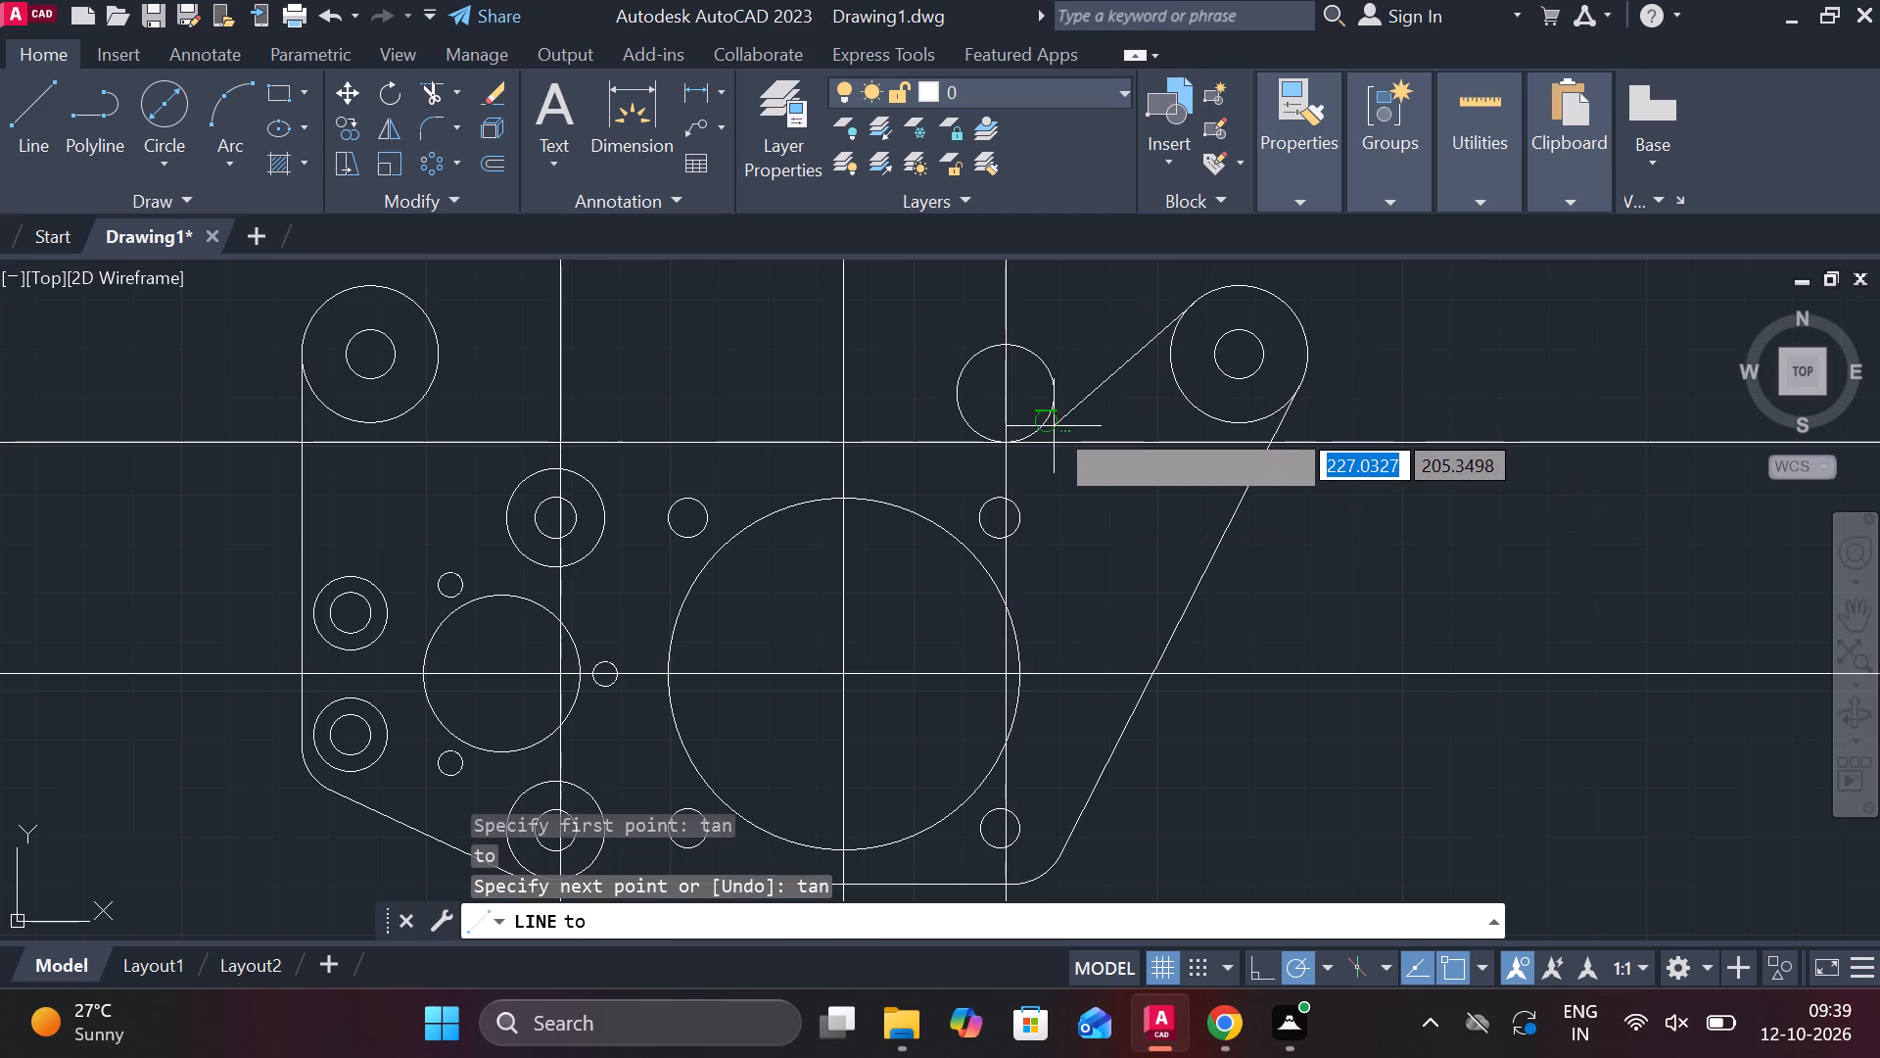
{"action": "left_click", "coordinate": [1047, 426]}
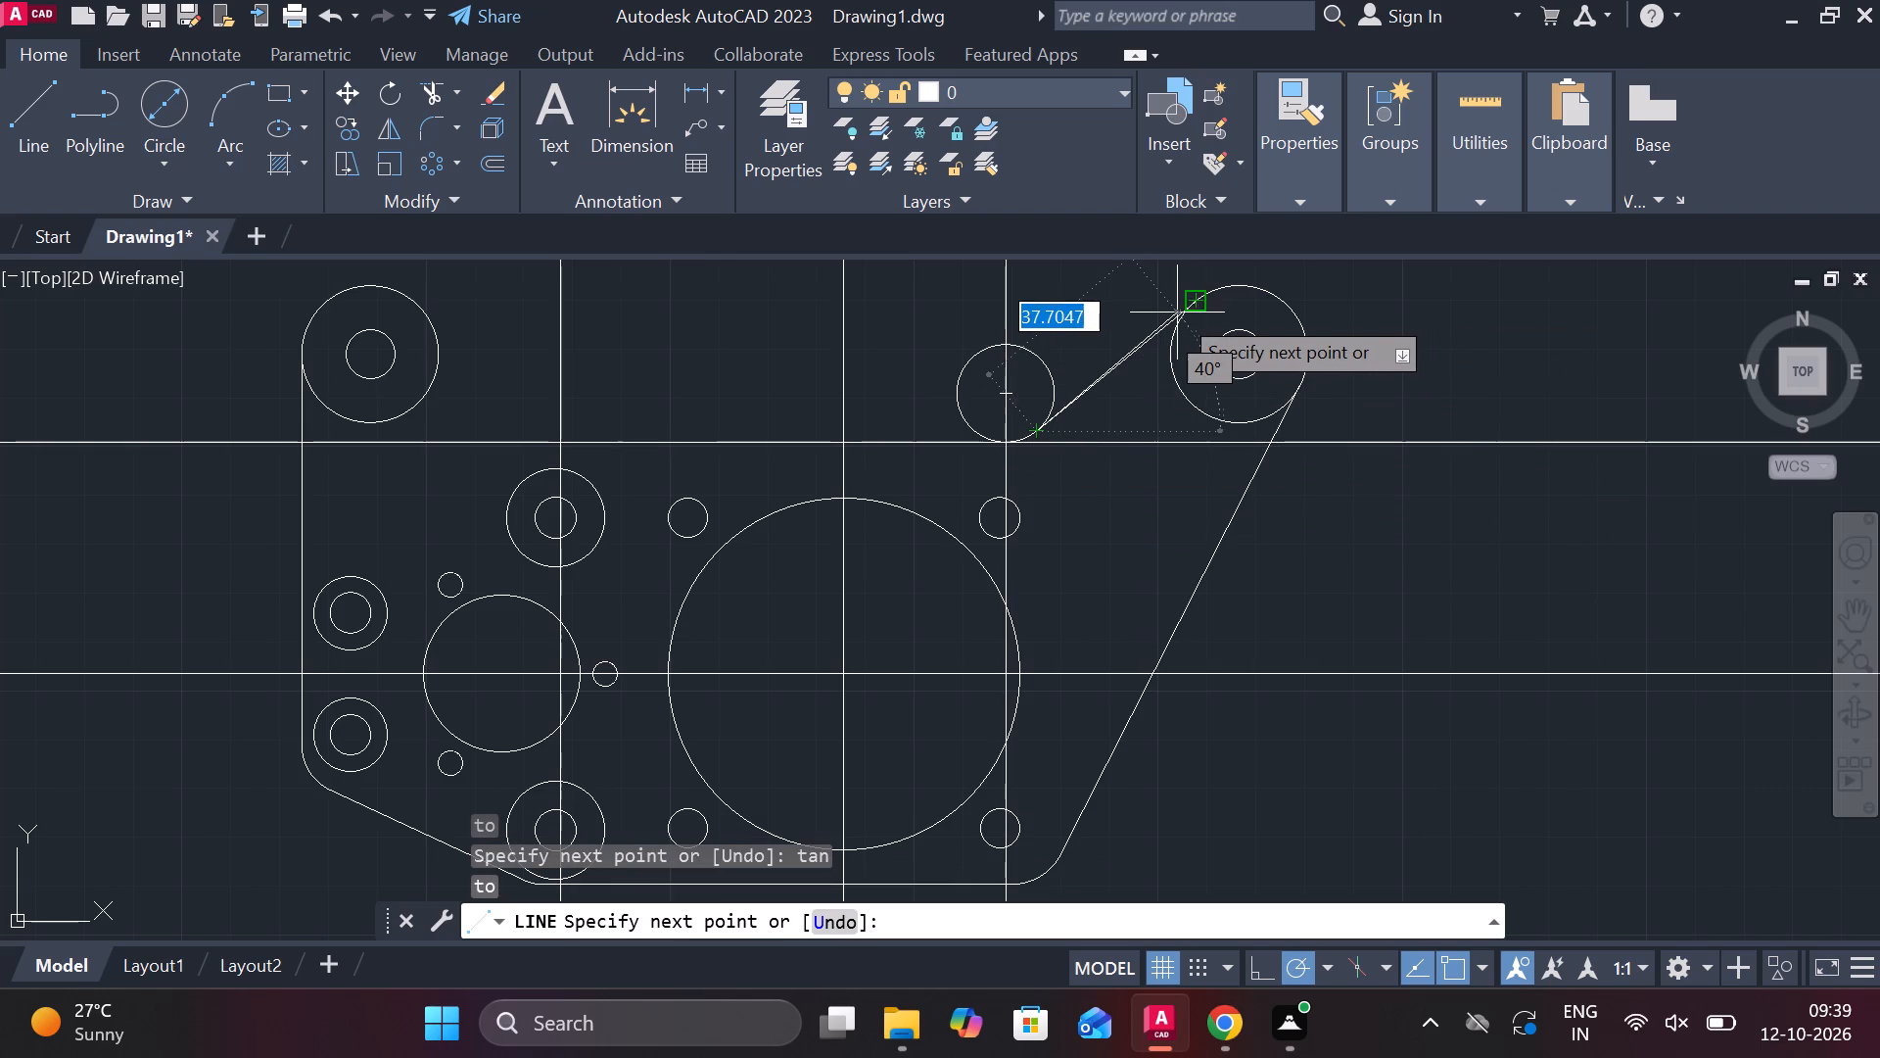
{"action": "key", "text": "Escape"}
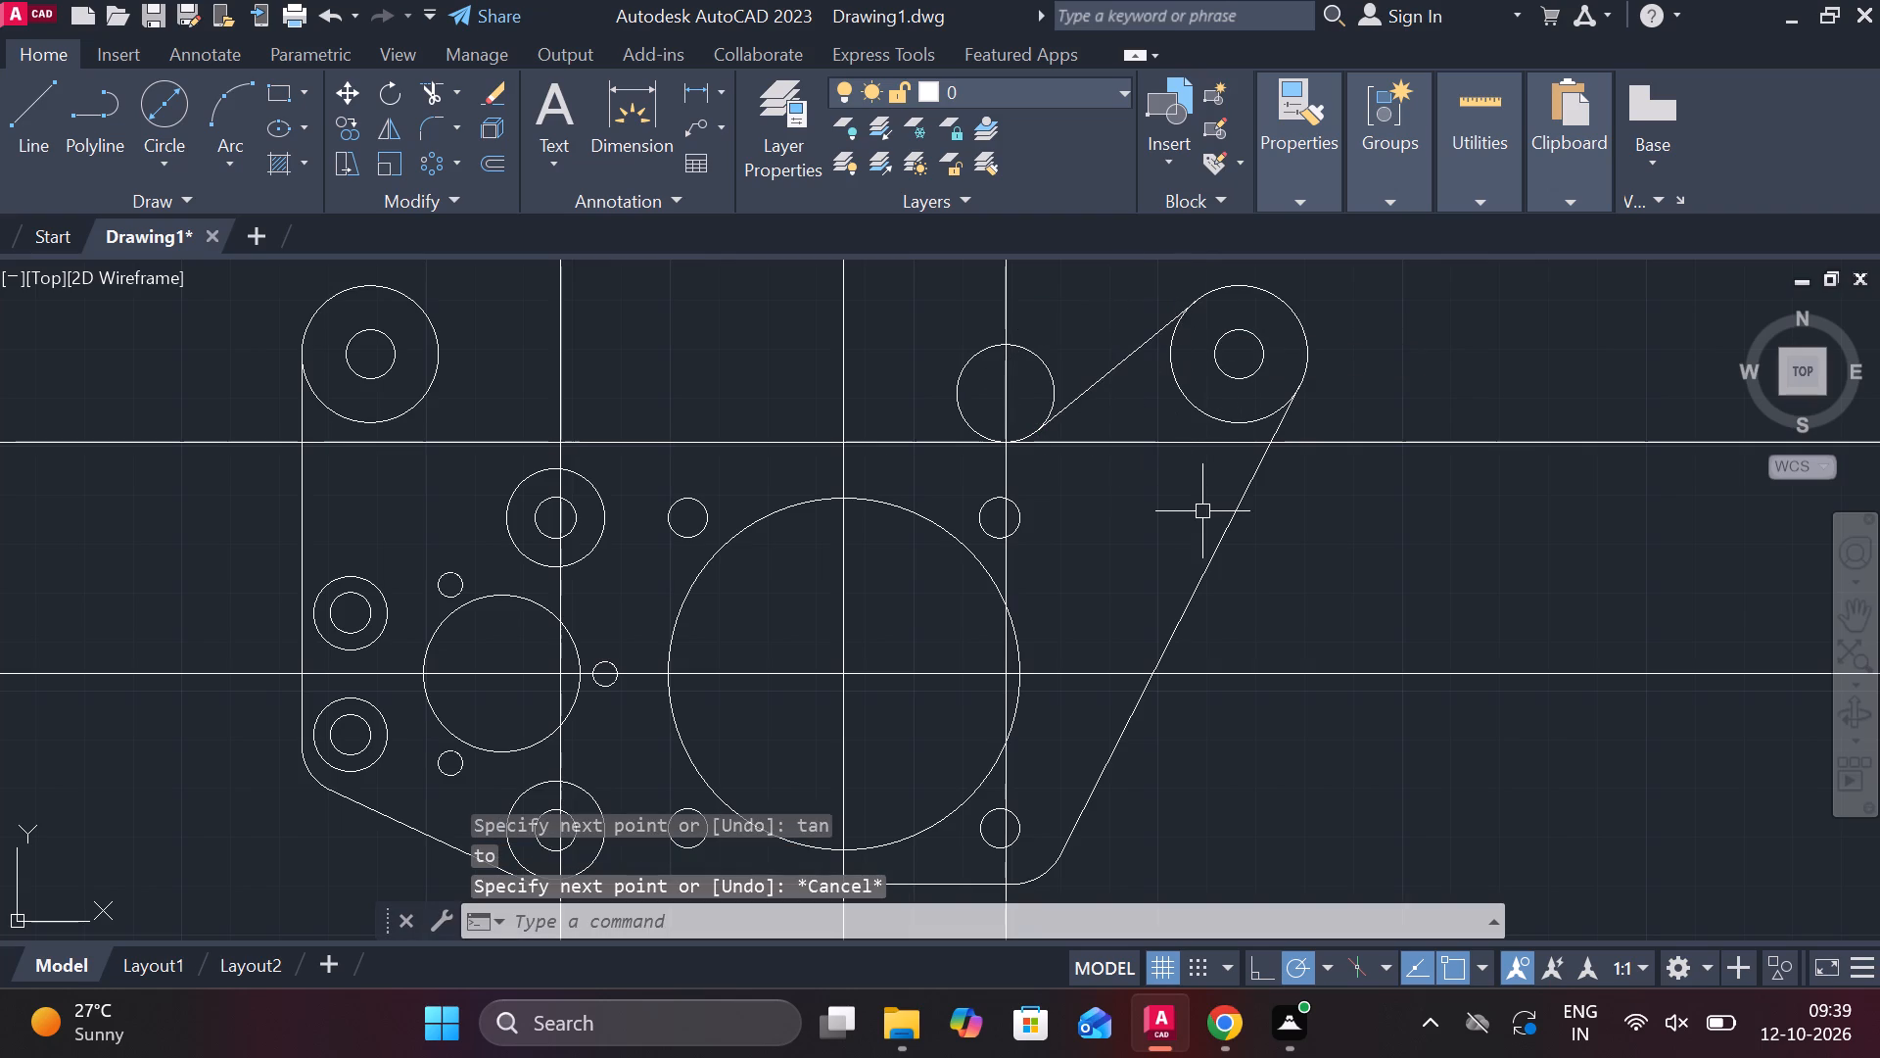
Trim the radius 10 circle to its fillet arc, and trim the horizontal line beneath the new tangent and the upper-right outer circle's inner arc.
{"action": "type", "text": "tr"}
{"action": "key", "text": "space"}
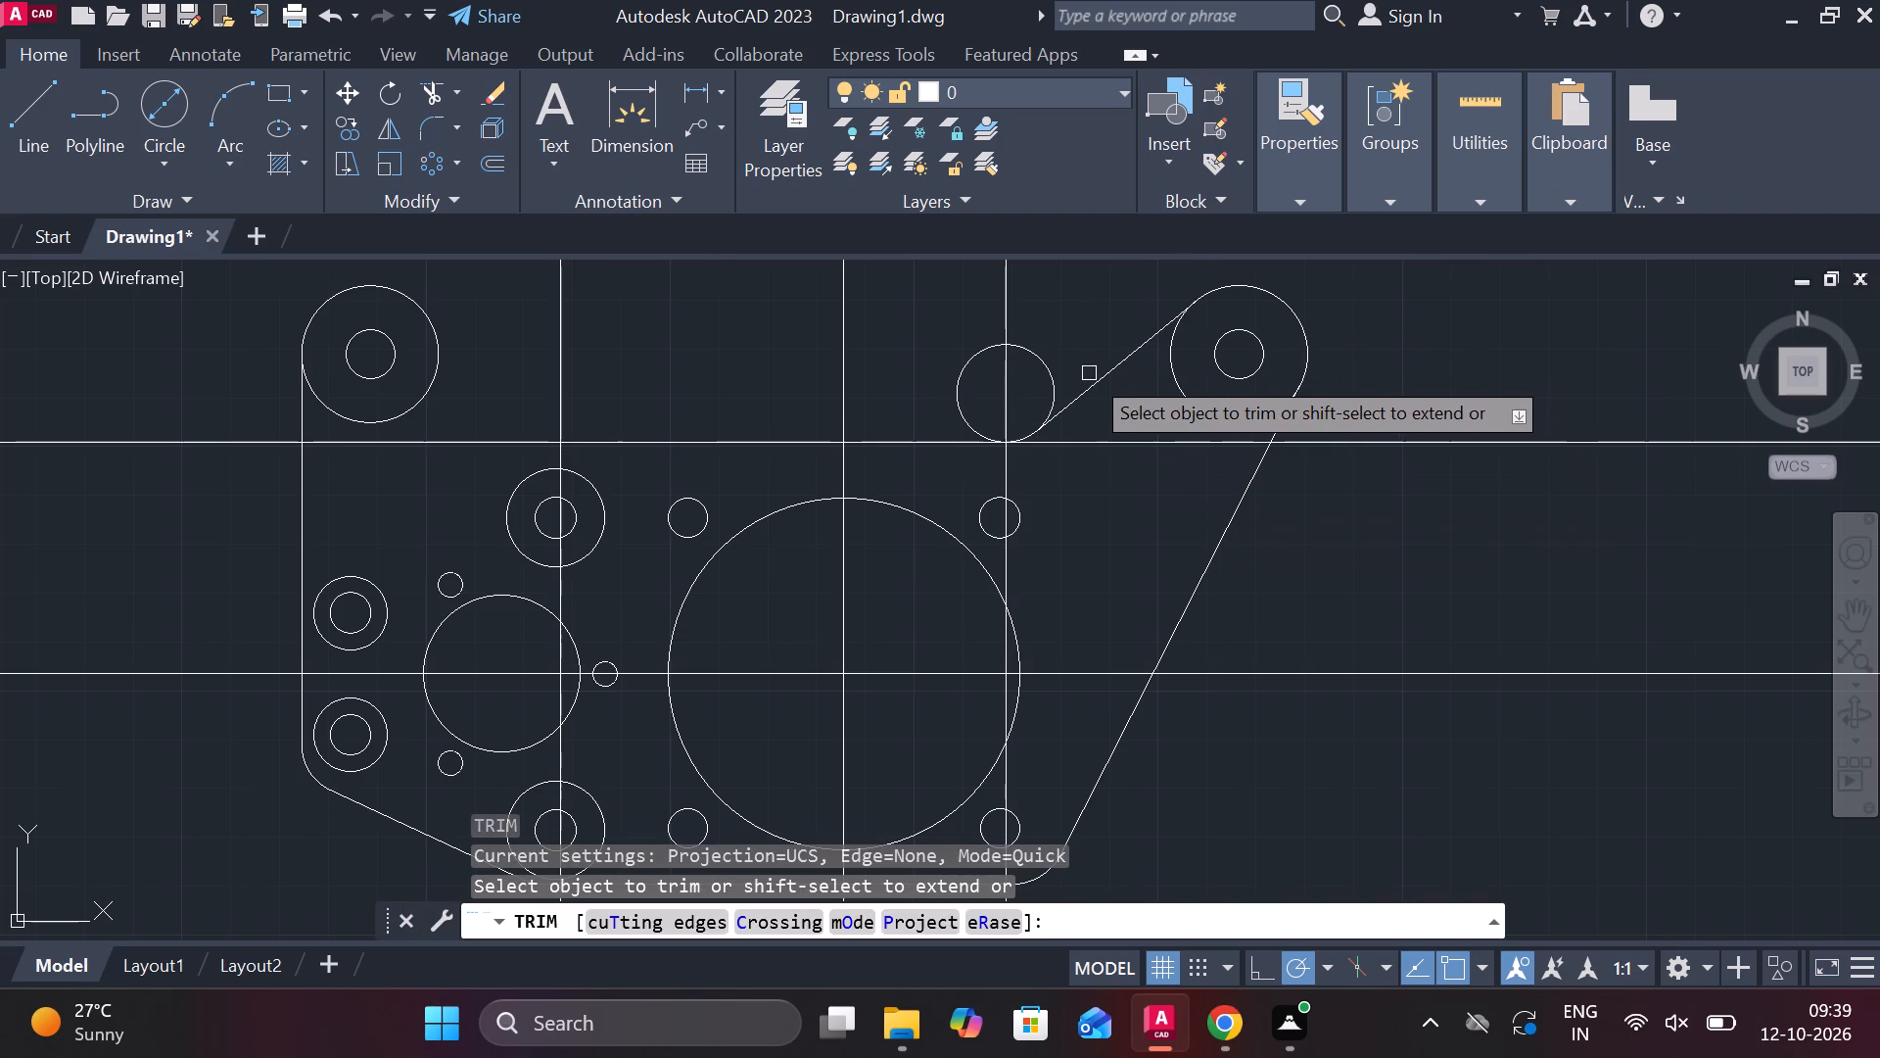
{"action": "left_click", "coordinate": [1051, 363]}
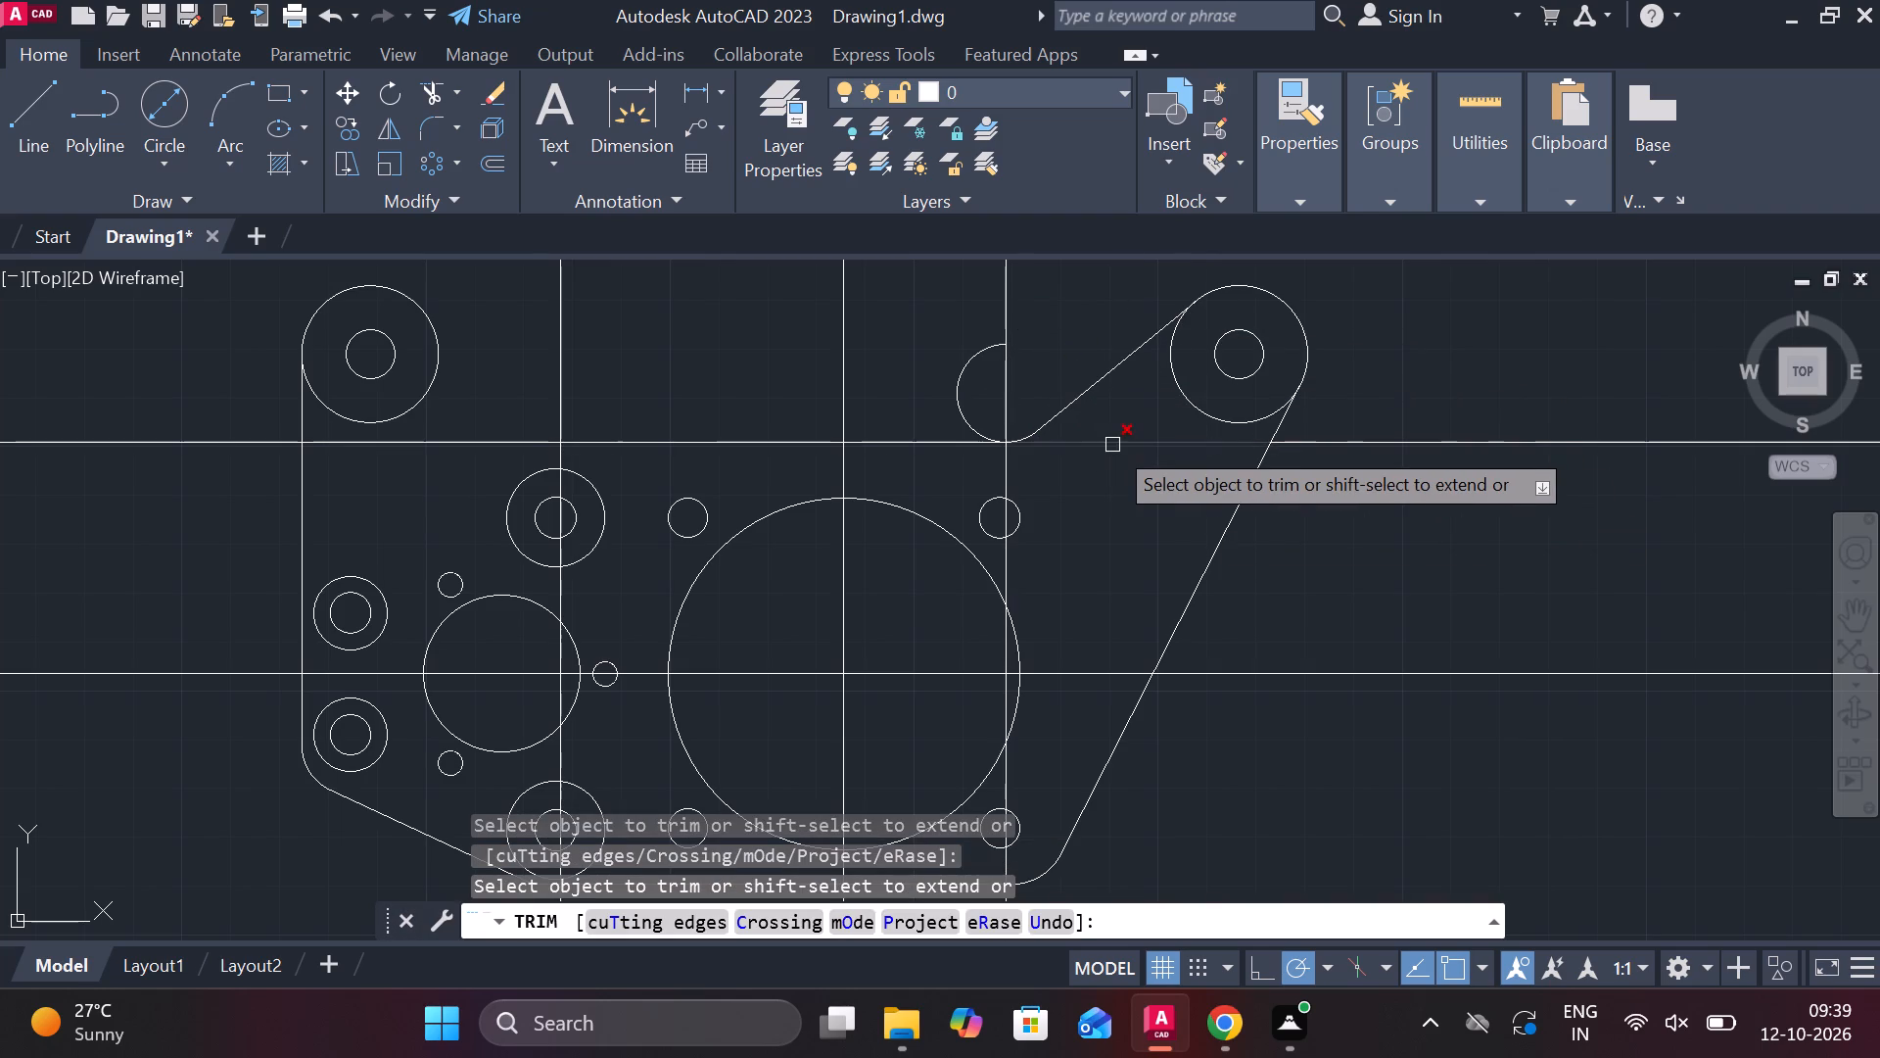
{"action": "left_click", "coordinate": [1112, 445]}
{"action": "left_click", "coordinate": [956, 360]}
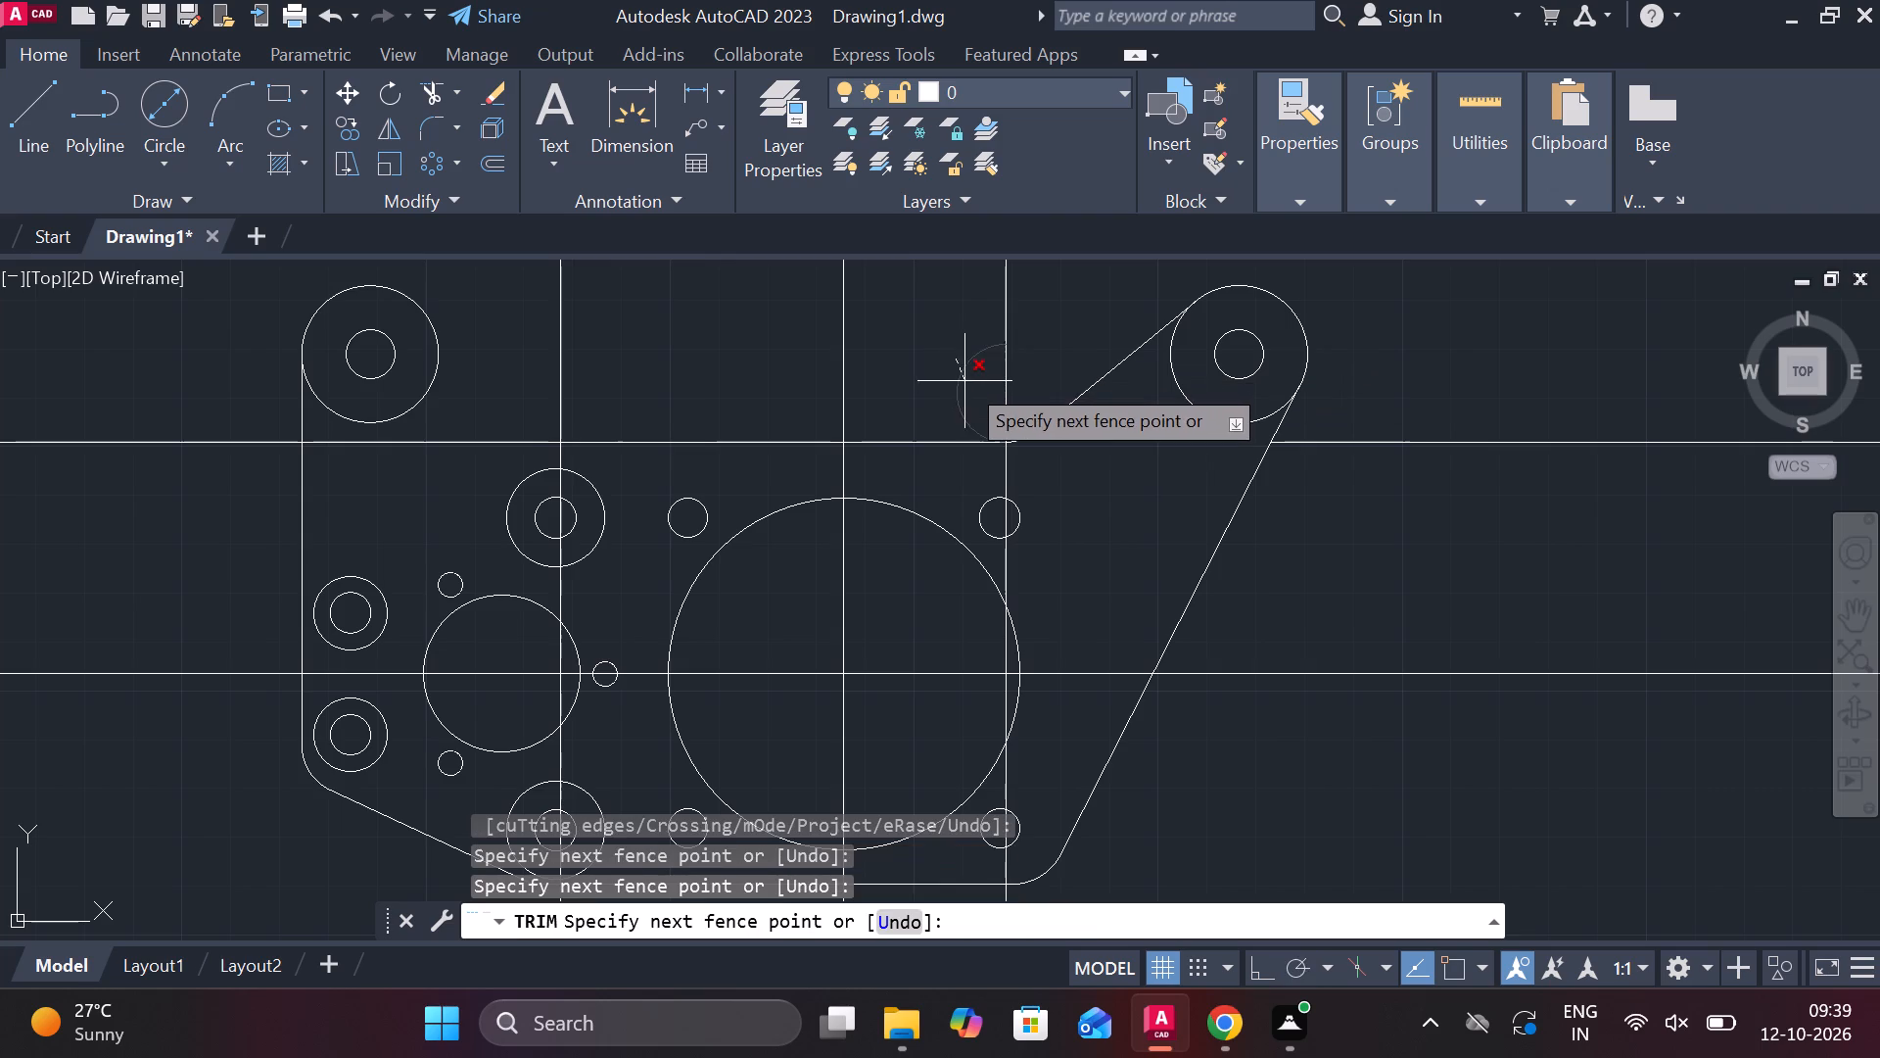
{"action": "left_click", "coordinate": [964, 381]}
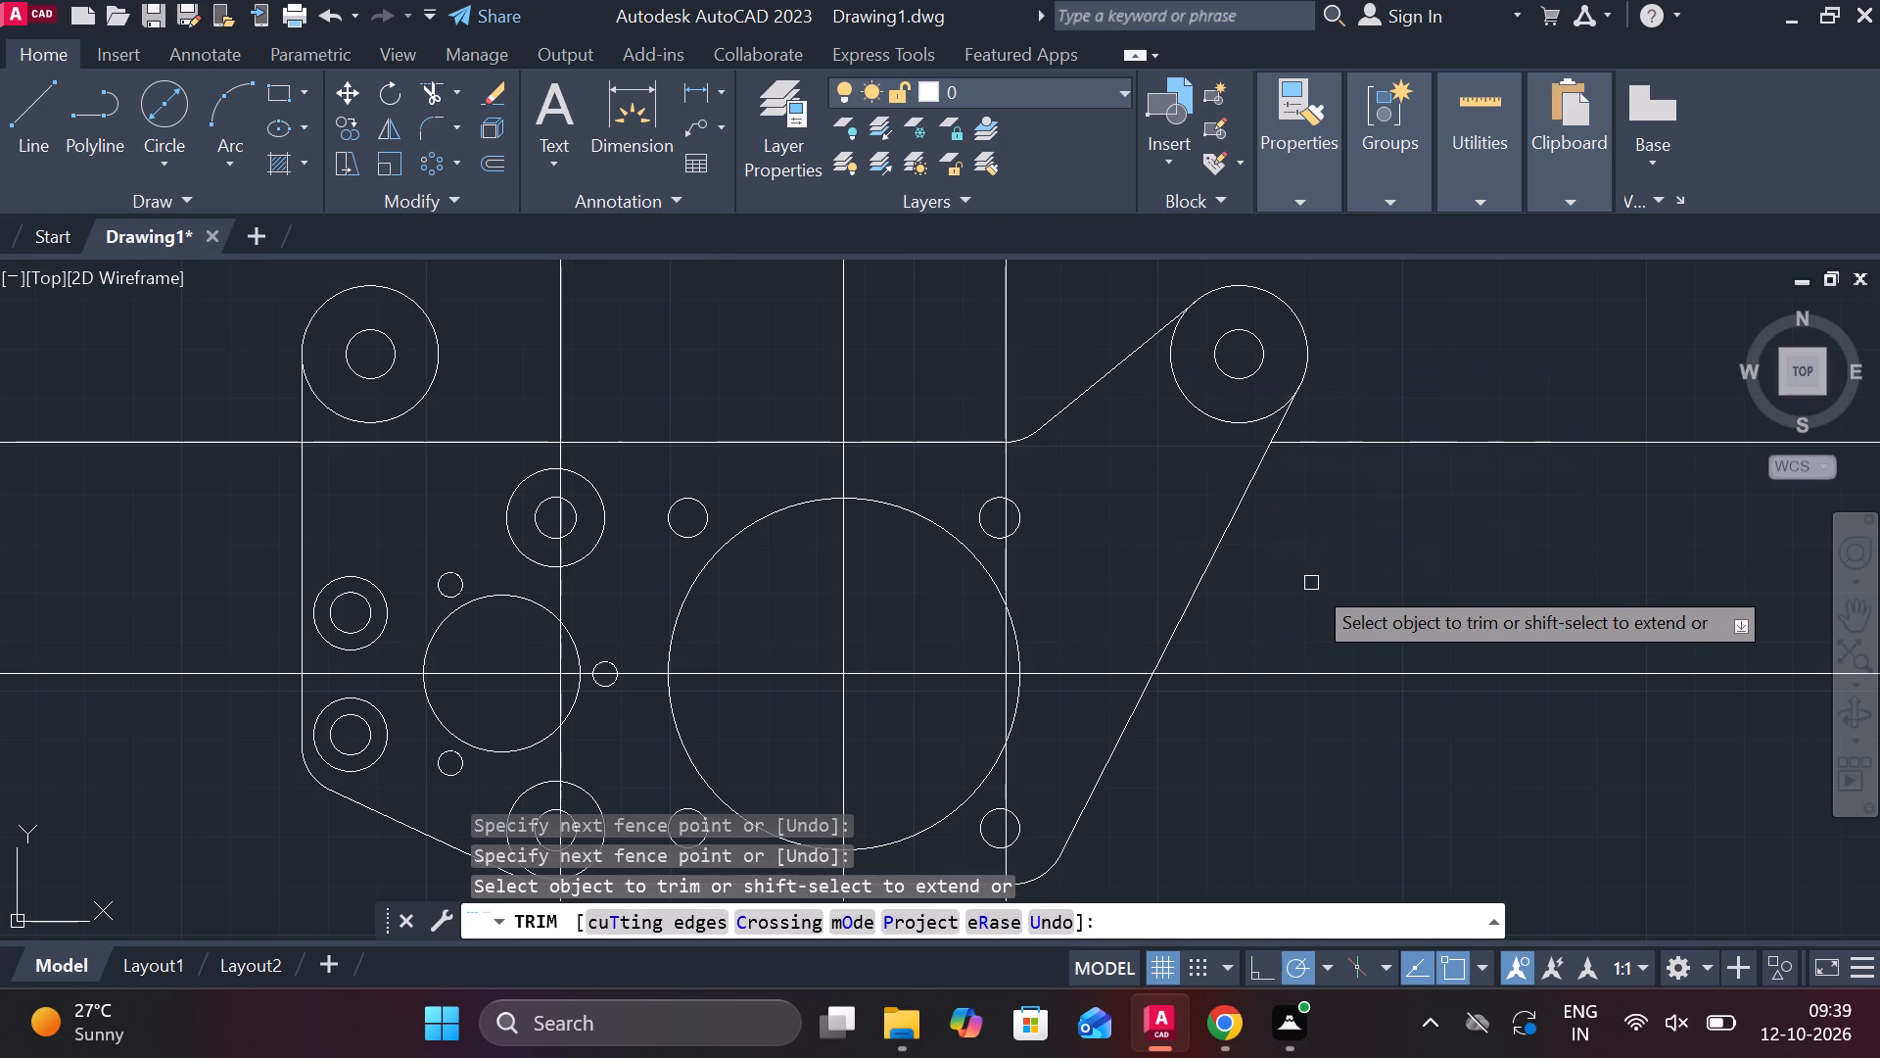
{"action": "left_click", "coordinate": [1195, 412]}
{"action": "scroll", "coordinate": [1376, 499], "scroll_direction": "down", "scroll_amount": 1}
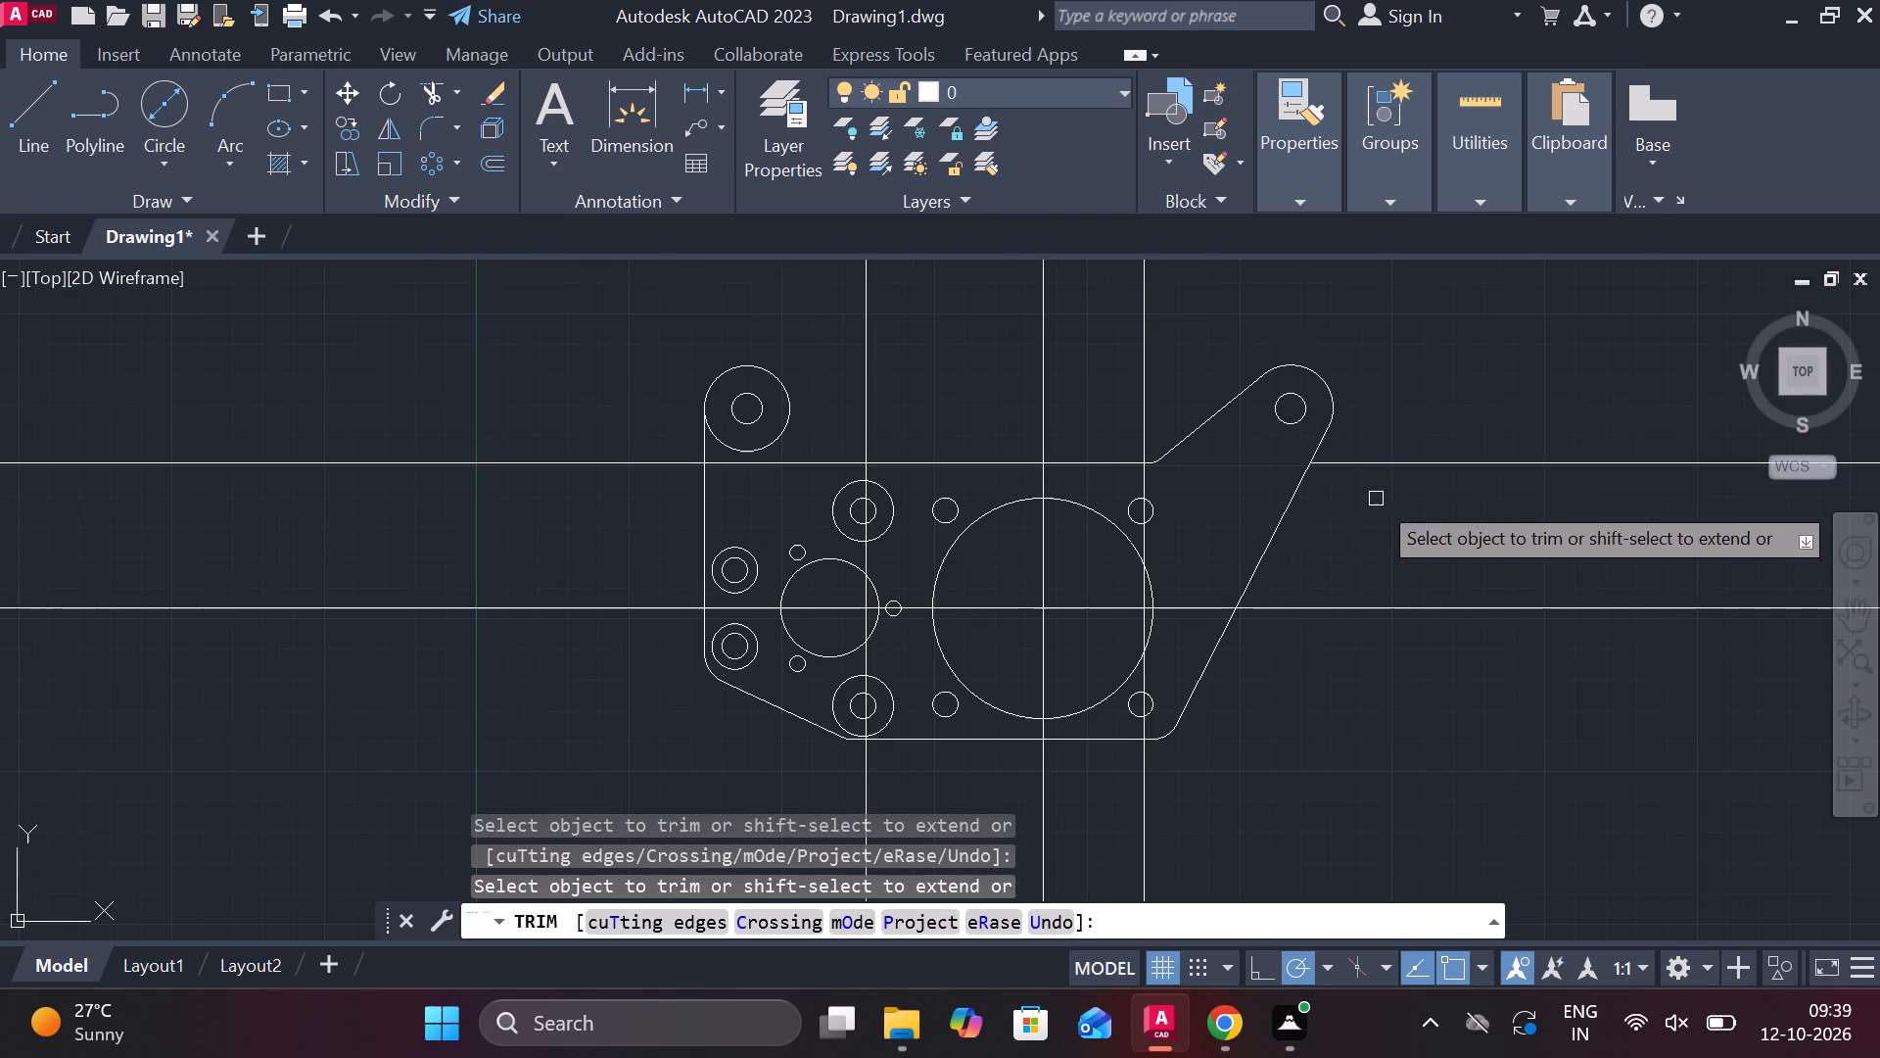
{"action": "middle_click", "coordinate": [1212, 334]}
{"action": "middle_click_drag", "start_coordinate": [912, 389], "coordinate": [954, 393]}
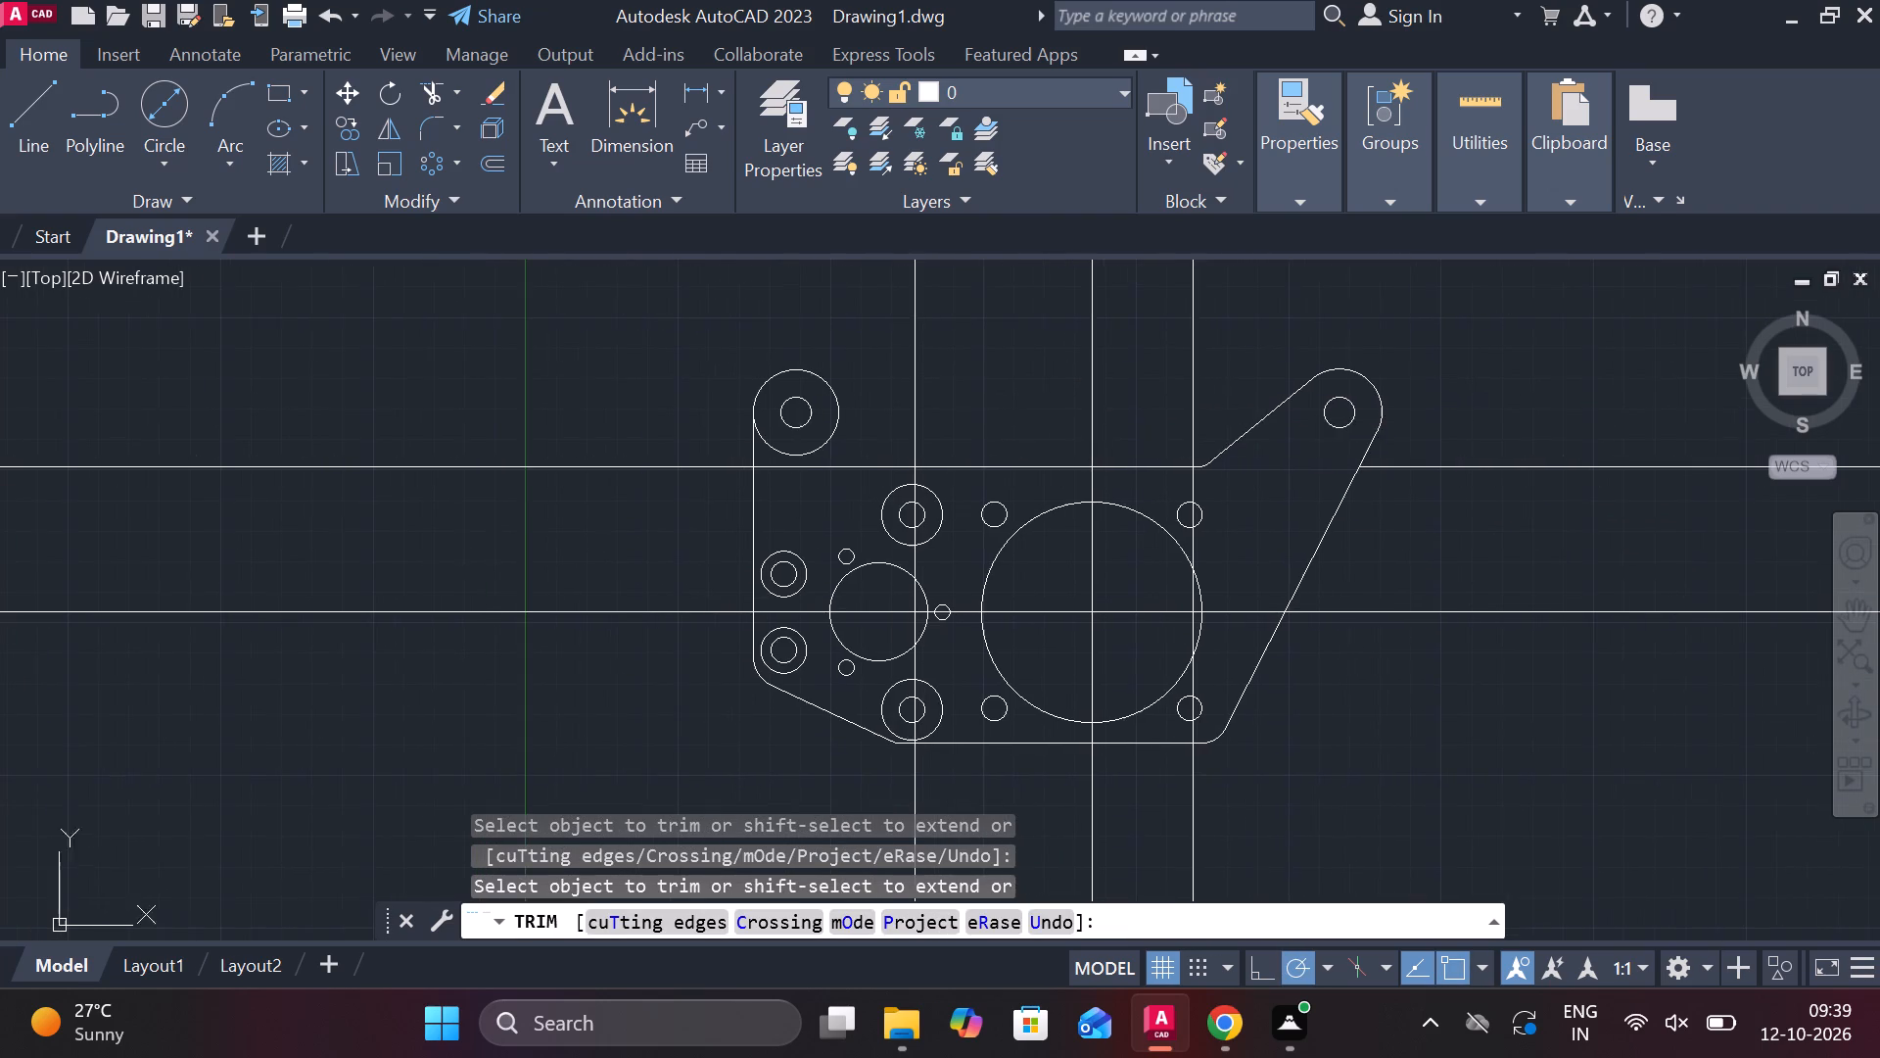
{"action": "scroll", "coordinate": [954, 393], "scroll_direction": "up", "scroll_amount": 1}
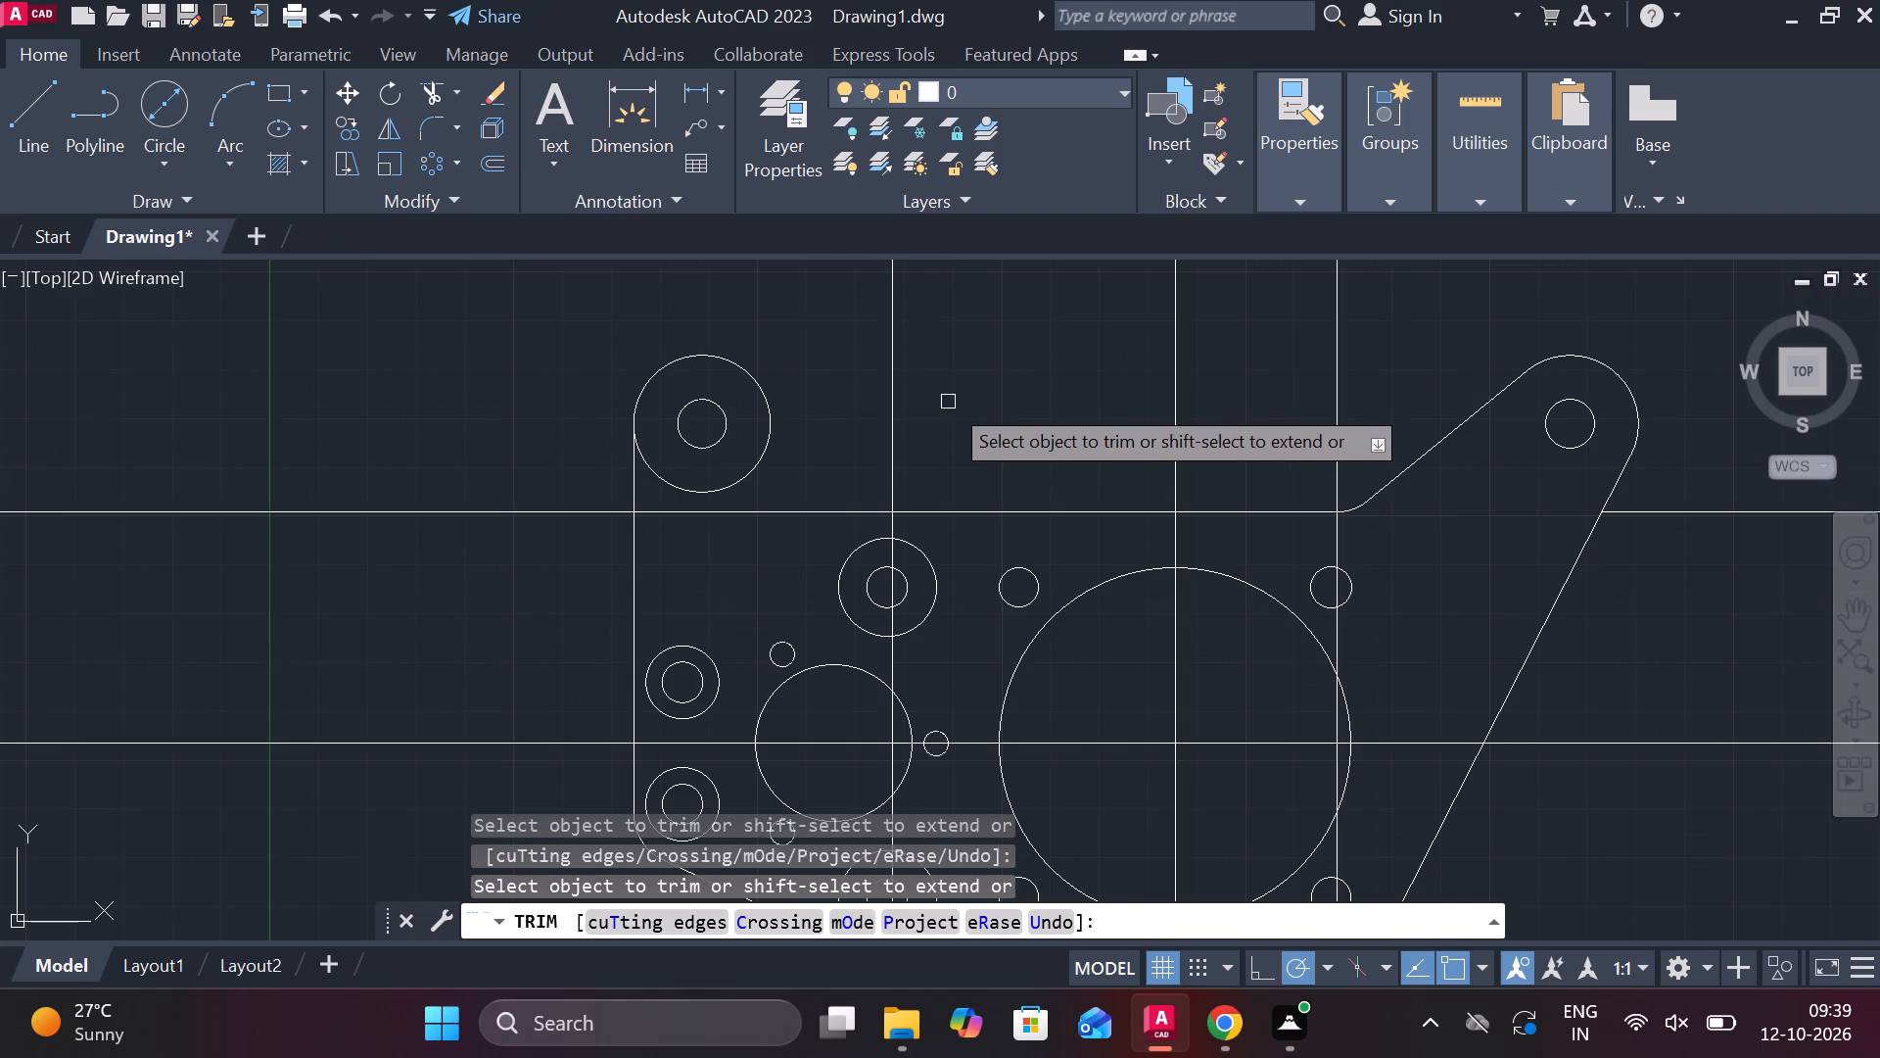
{"action": "key", "text": "Escape"}
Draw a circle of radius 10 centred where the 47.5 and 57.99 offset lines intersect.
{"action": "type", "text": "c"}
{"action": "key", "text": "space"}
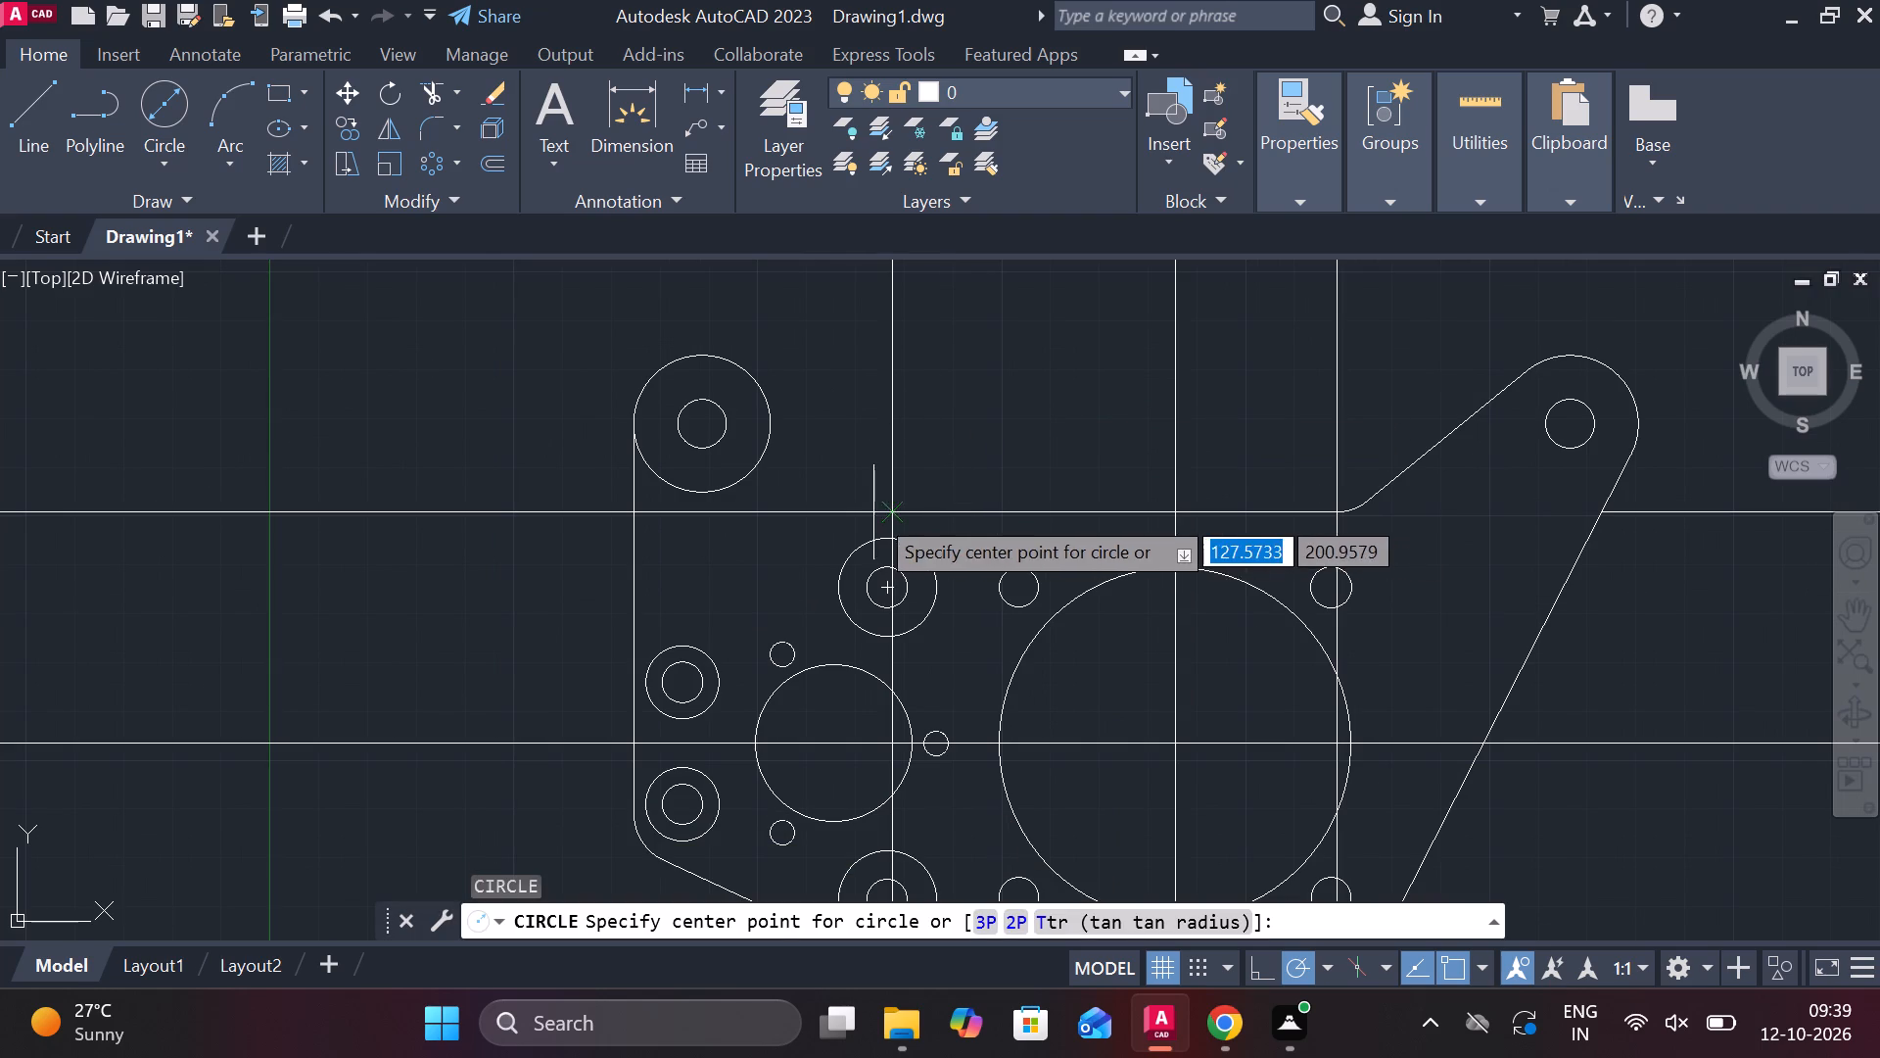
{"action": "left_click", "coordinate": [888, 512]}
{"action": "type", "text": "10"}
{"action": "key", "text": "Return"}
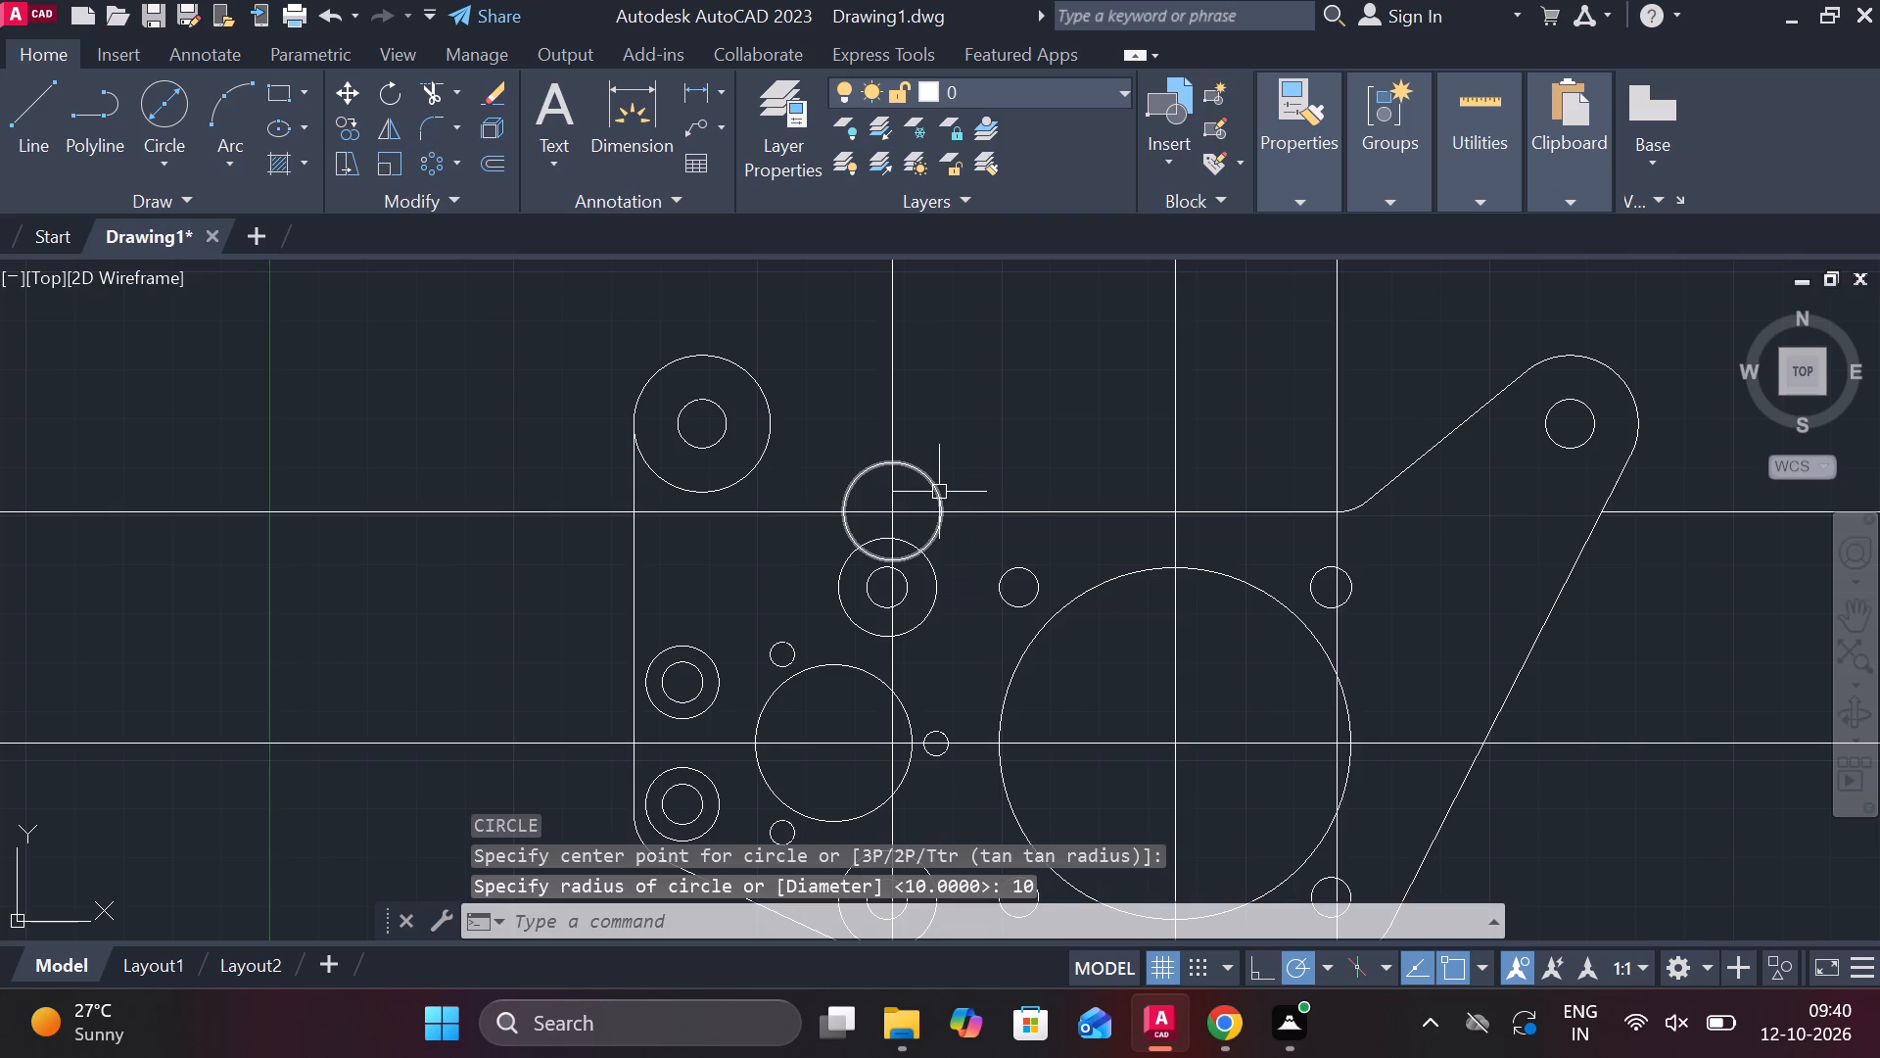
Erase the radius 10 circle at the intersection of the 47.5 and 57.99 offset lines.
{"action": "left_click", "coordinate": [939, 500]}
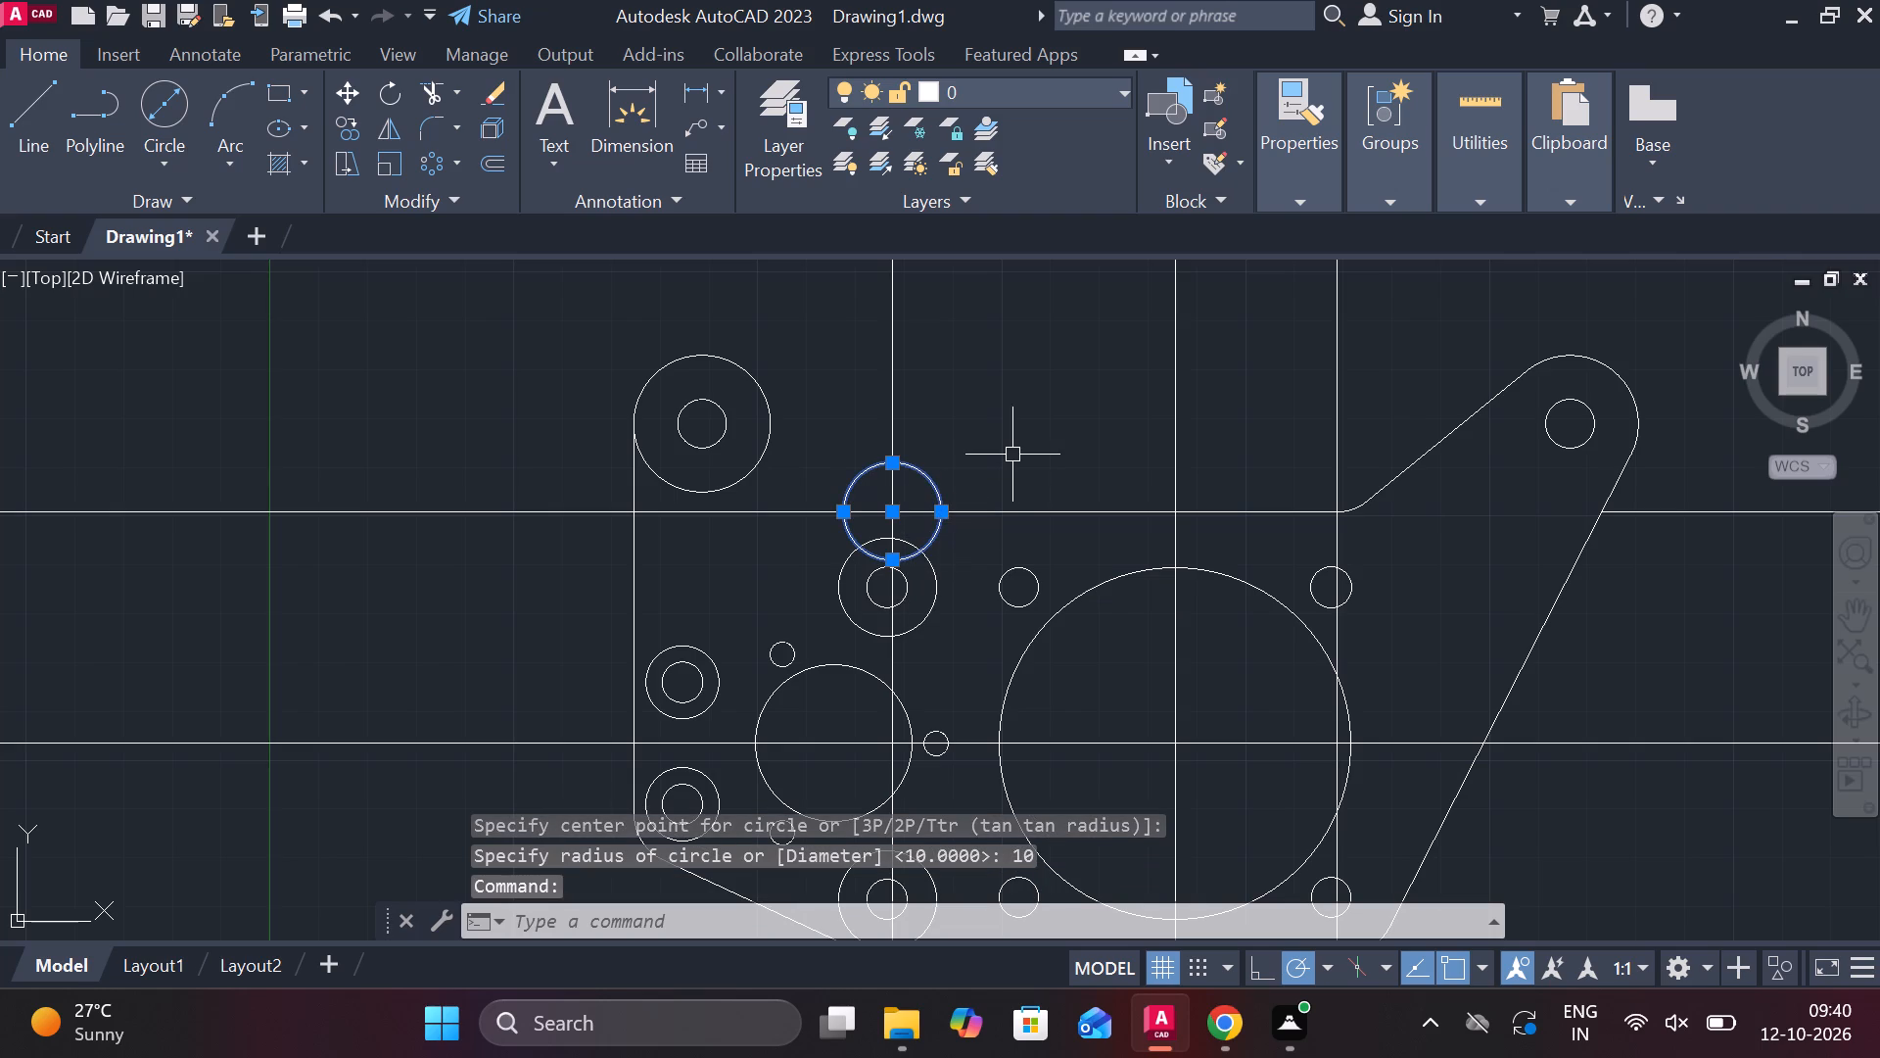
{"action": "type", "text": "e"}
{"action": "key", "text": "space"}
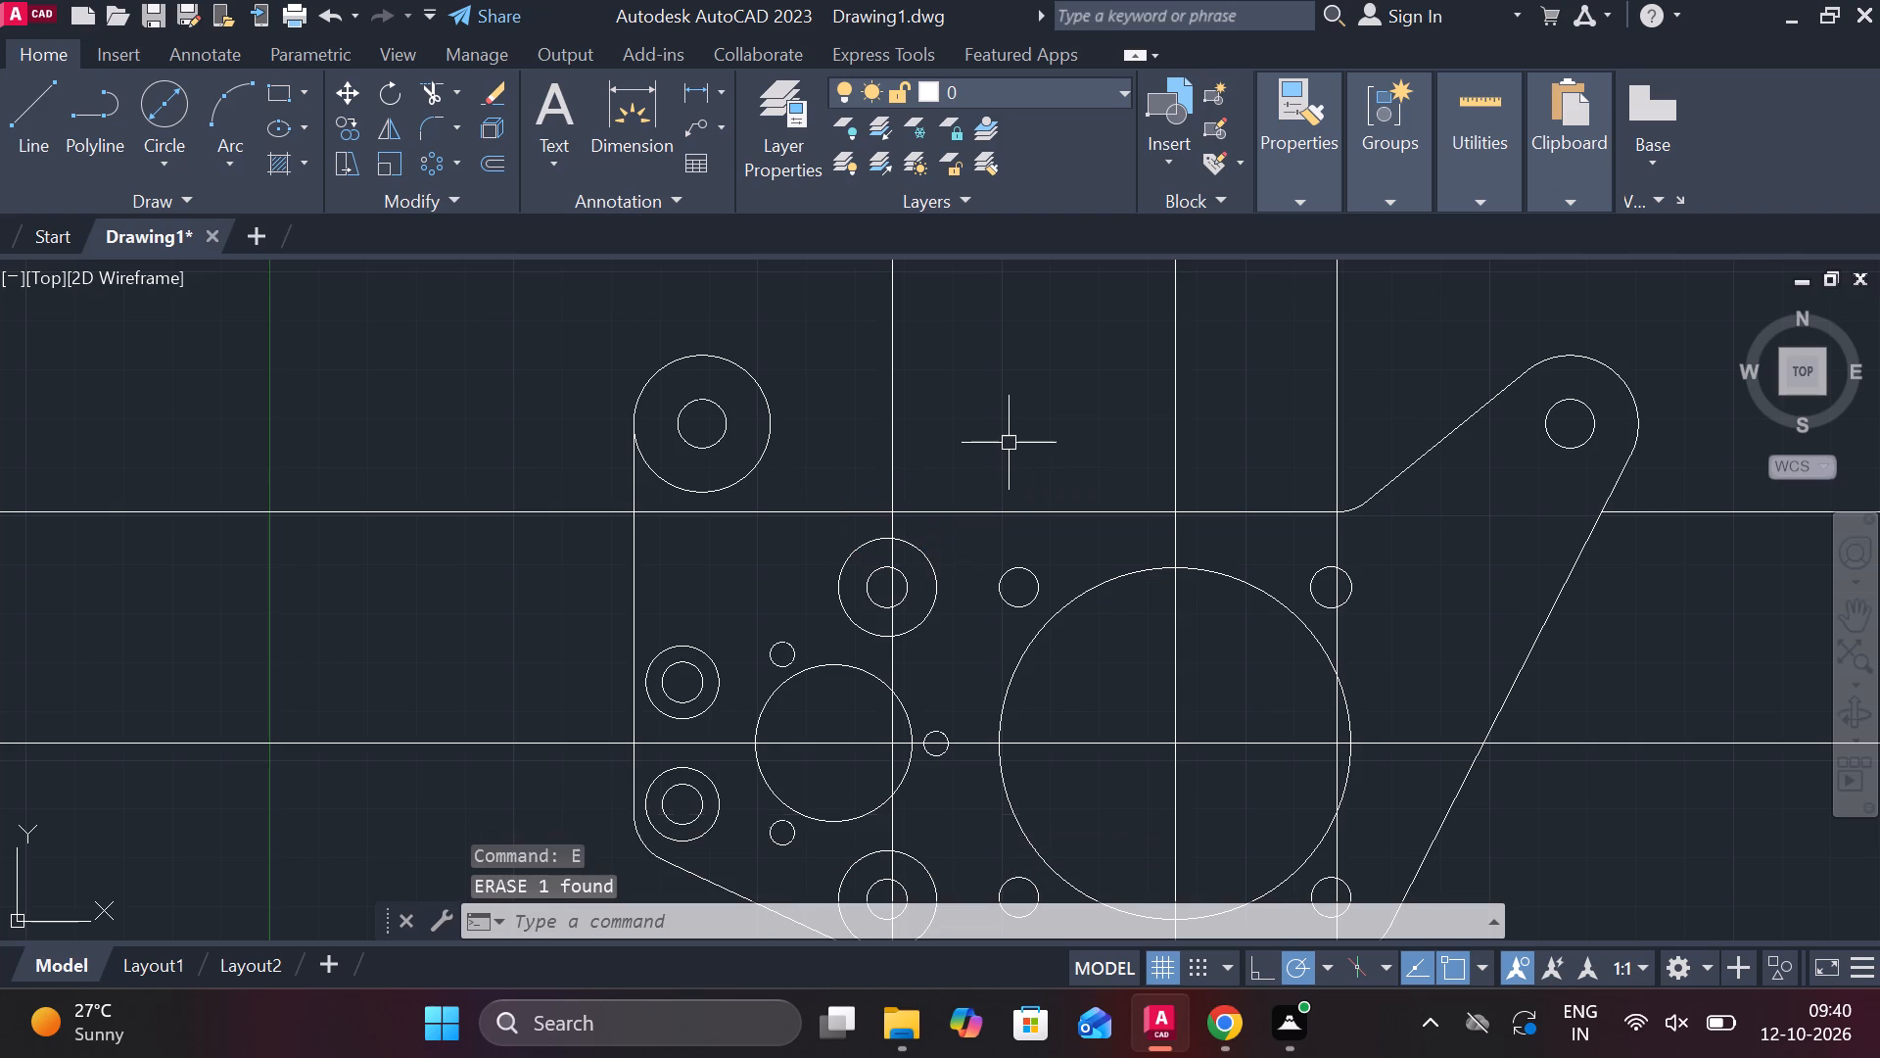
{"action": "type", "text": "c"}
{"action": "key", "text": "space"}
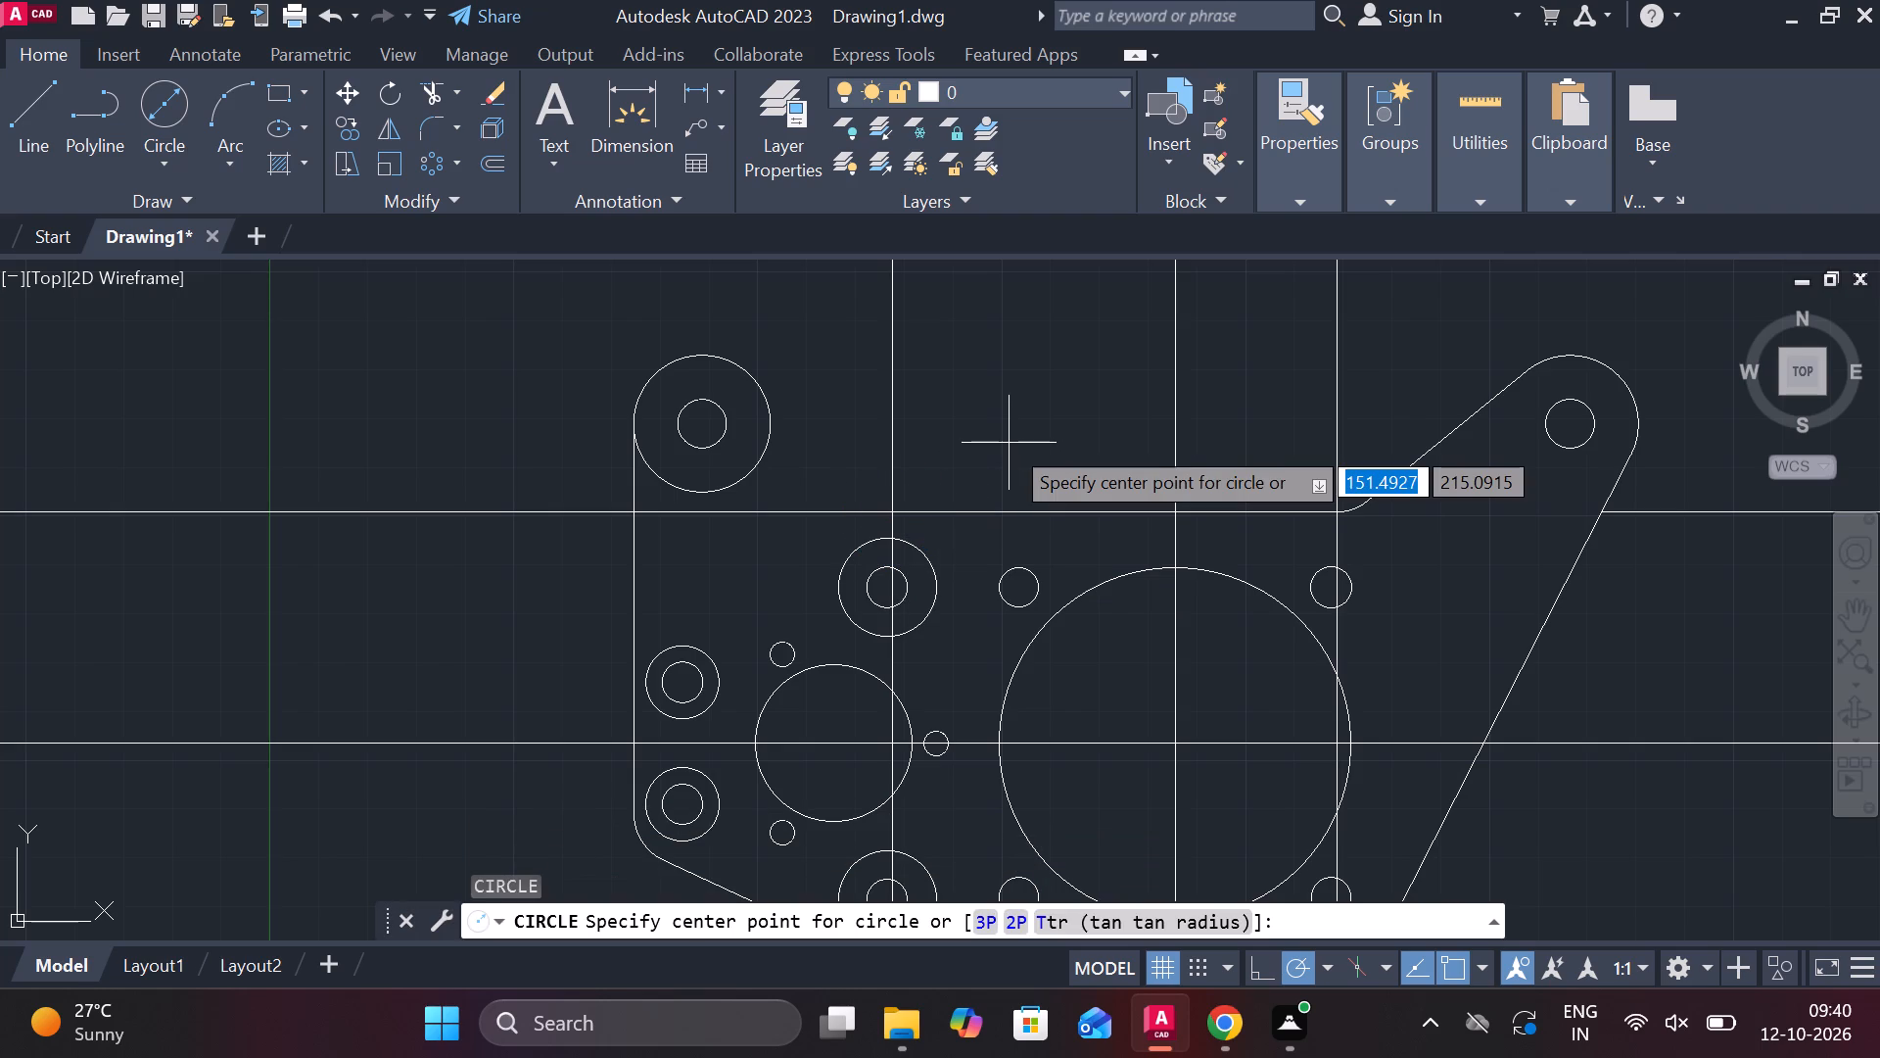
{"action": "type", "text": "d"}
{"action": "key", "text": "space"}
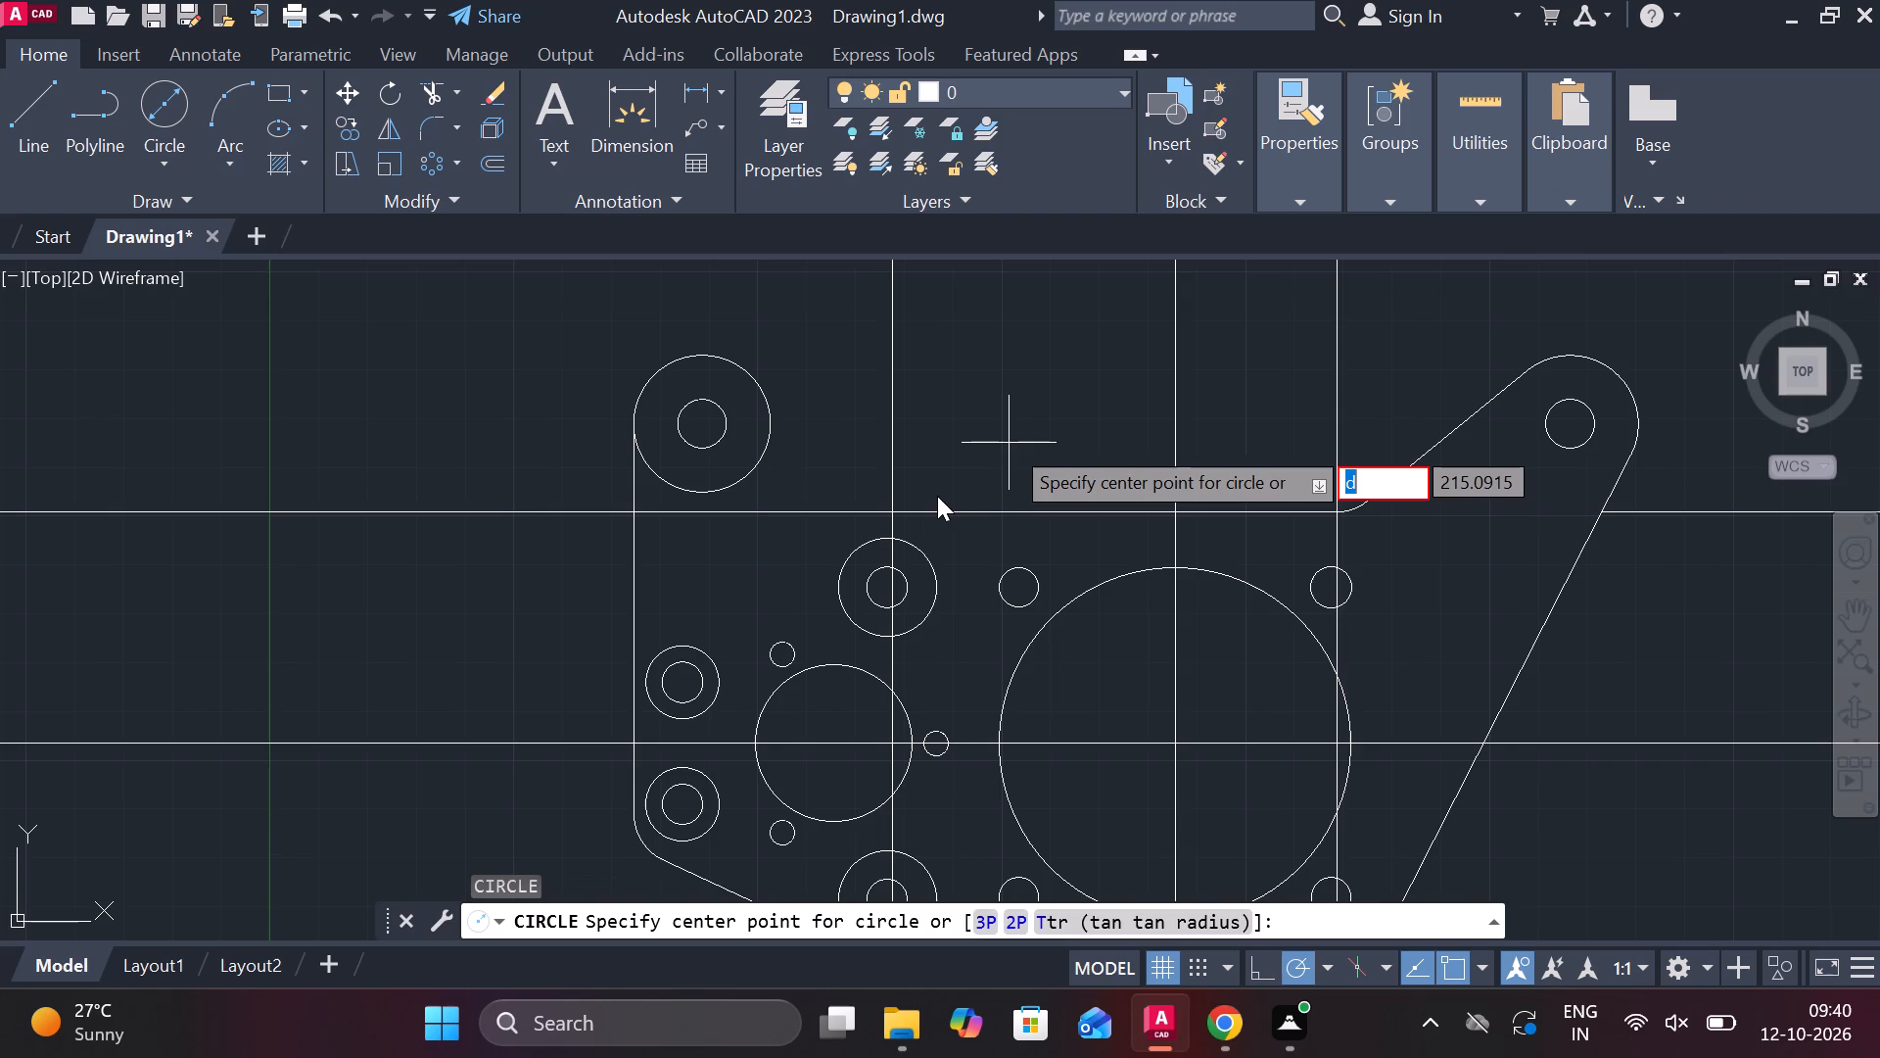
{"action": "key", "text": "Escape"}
Draw a circle of radius 10 centred where the 47.5 and 57.99 offset lines intersect.
{"action": "type", "text": "c"}
{"action": "key", "text": "space"}
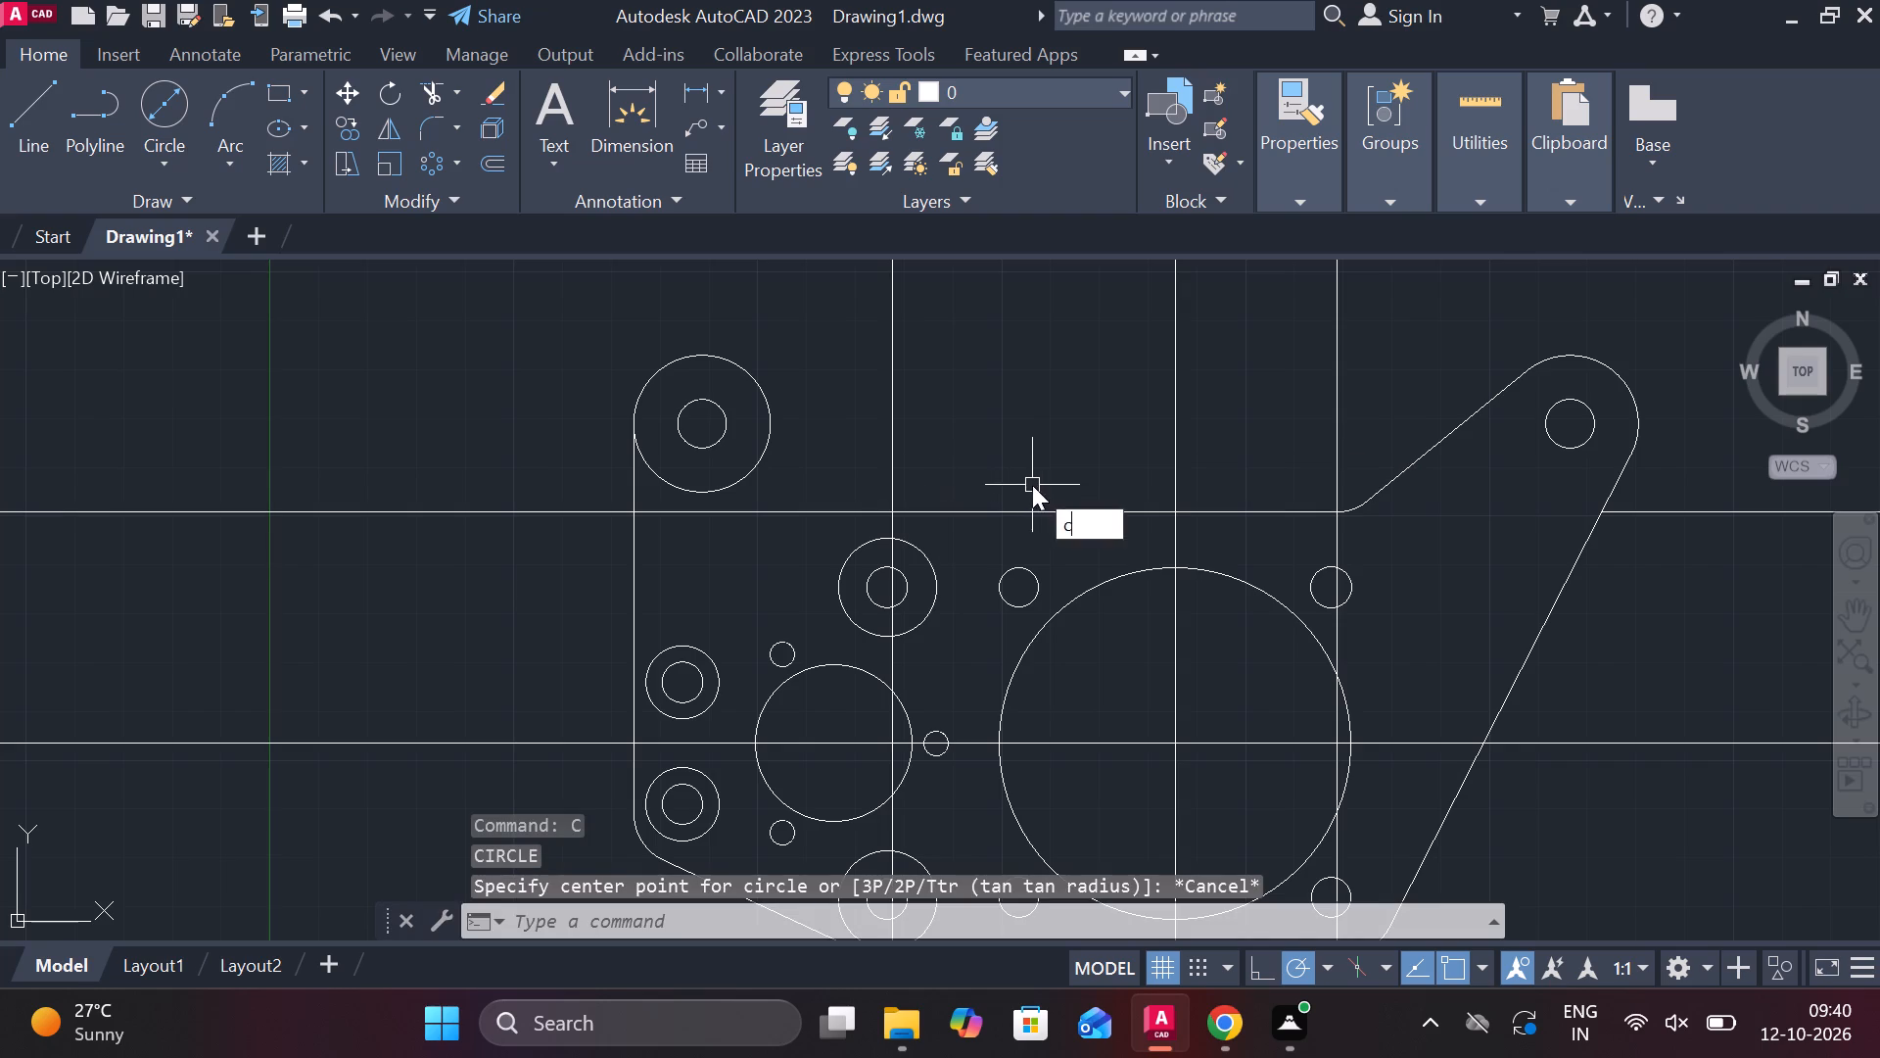
{"action": "left_click", "coordinate": [888, 509]}
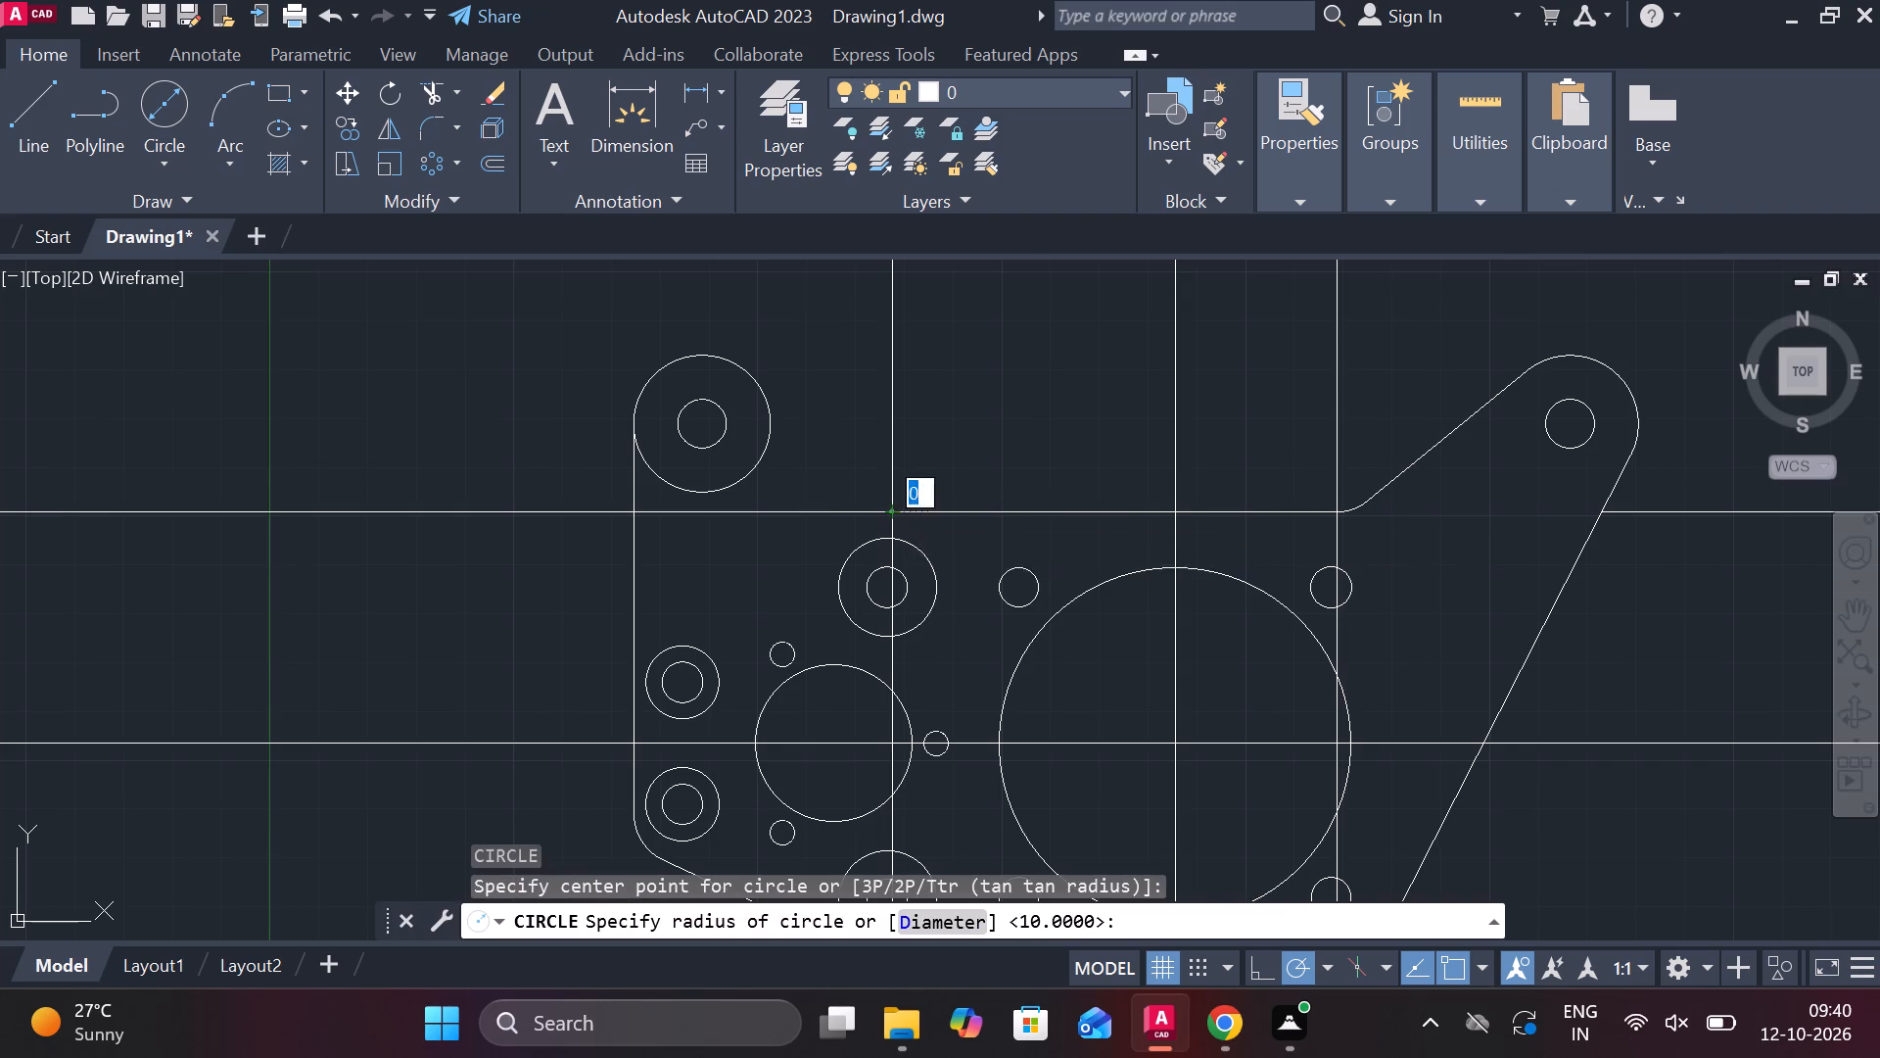
{"action": "type", "text": "10"}
{"action": "key", "text": "Return"}
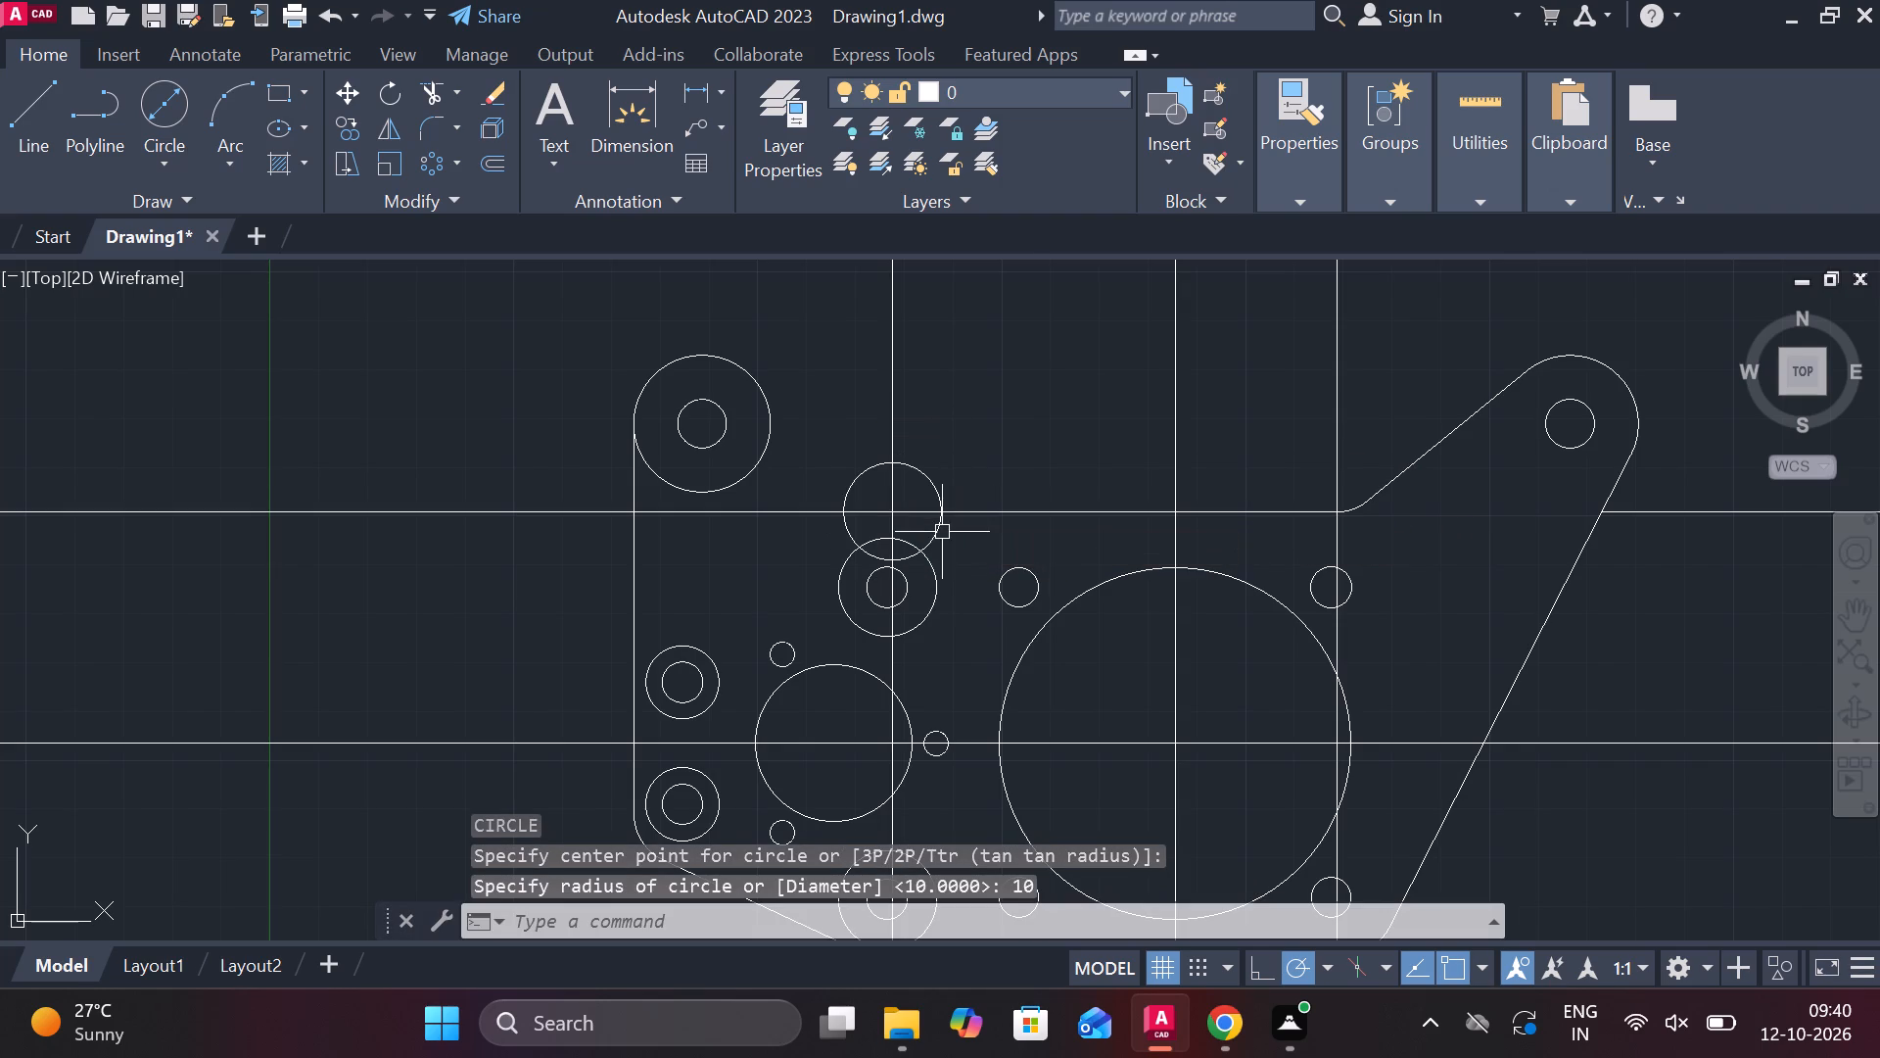
Move this radius 10 circle up so its bottom quadrant sits on the intersection of the 47.5 and 57.99 offset lines.
{"action": "left_click", "coordinate": [940, 534]}
{"action": "scroll", "coordinate": [892, 563], "scroll_direction": "up", "scroll_amount": 2}
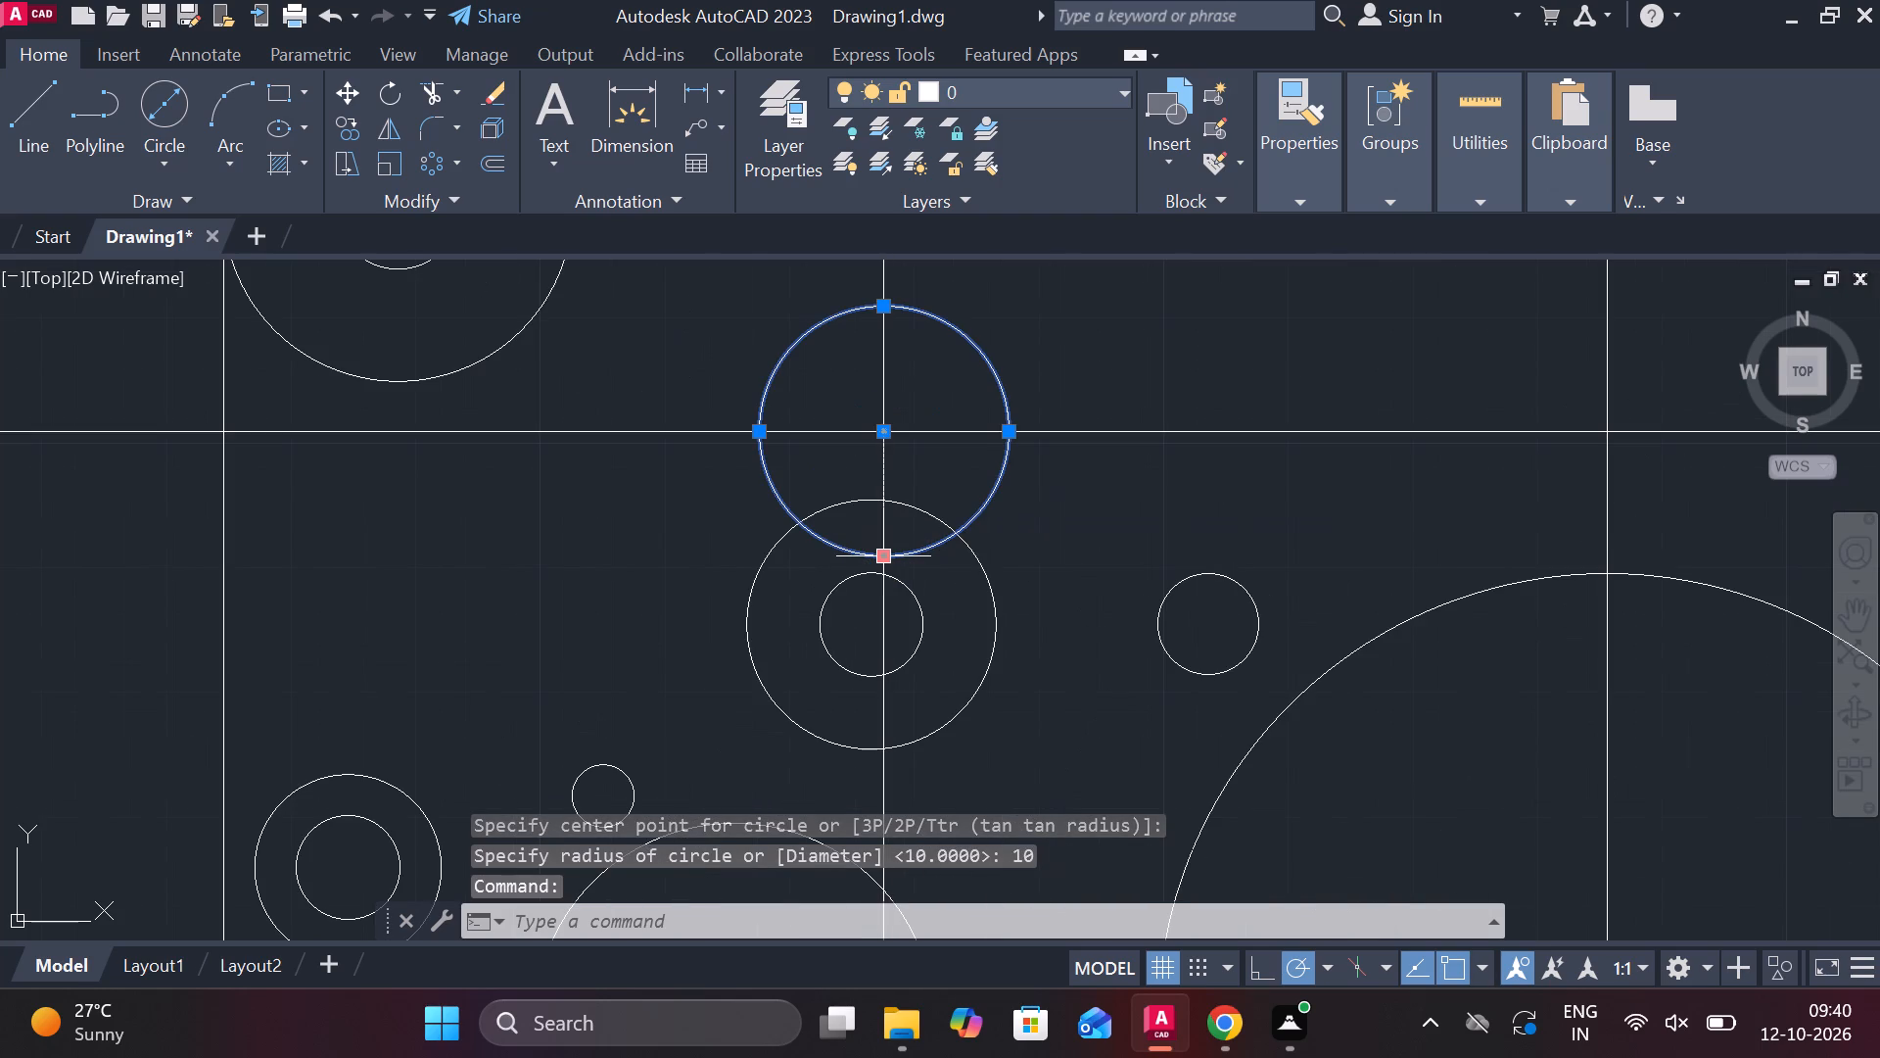
{"action": "type", "text": "m"}
{"action": "key", "text": "space"}
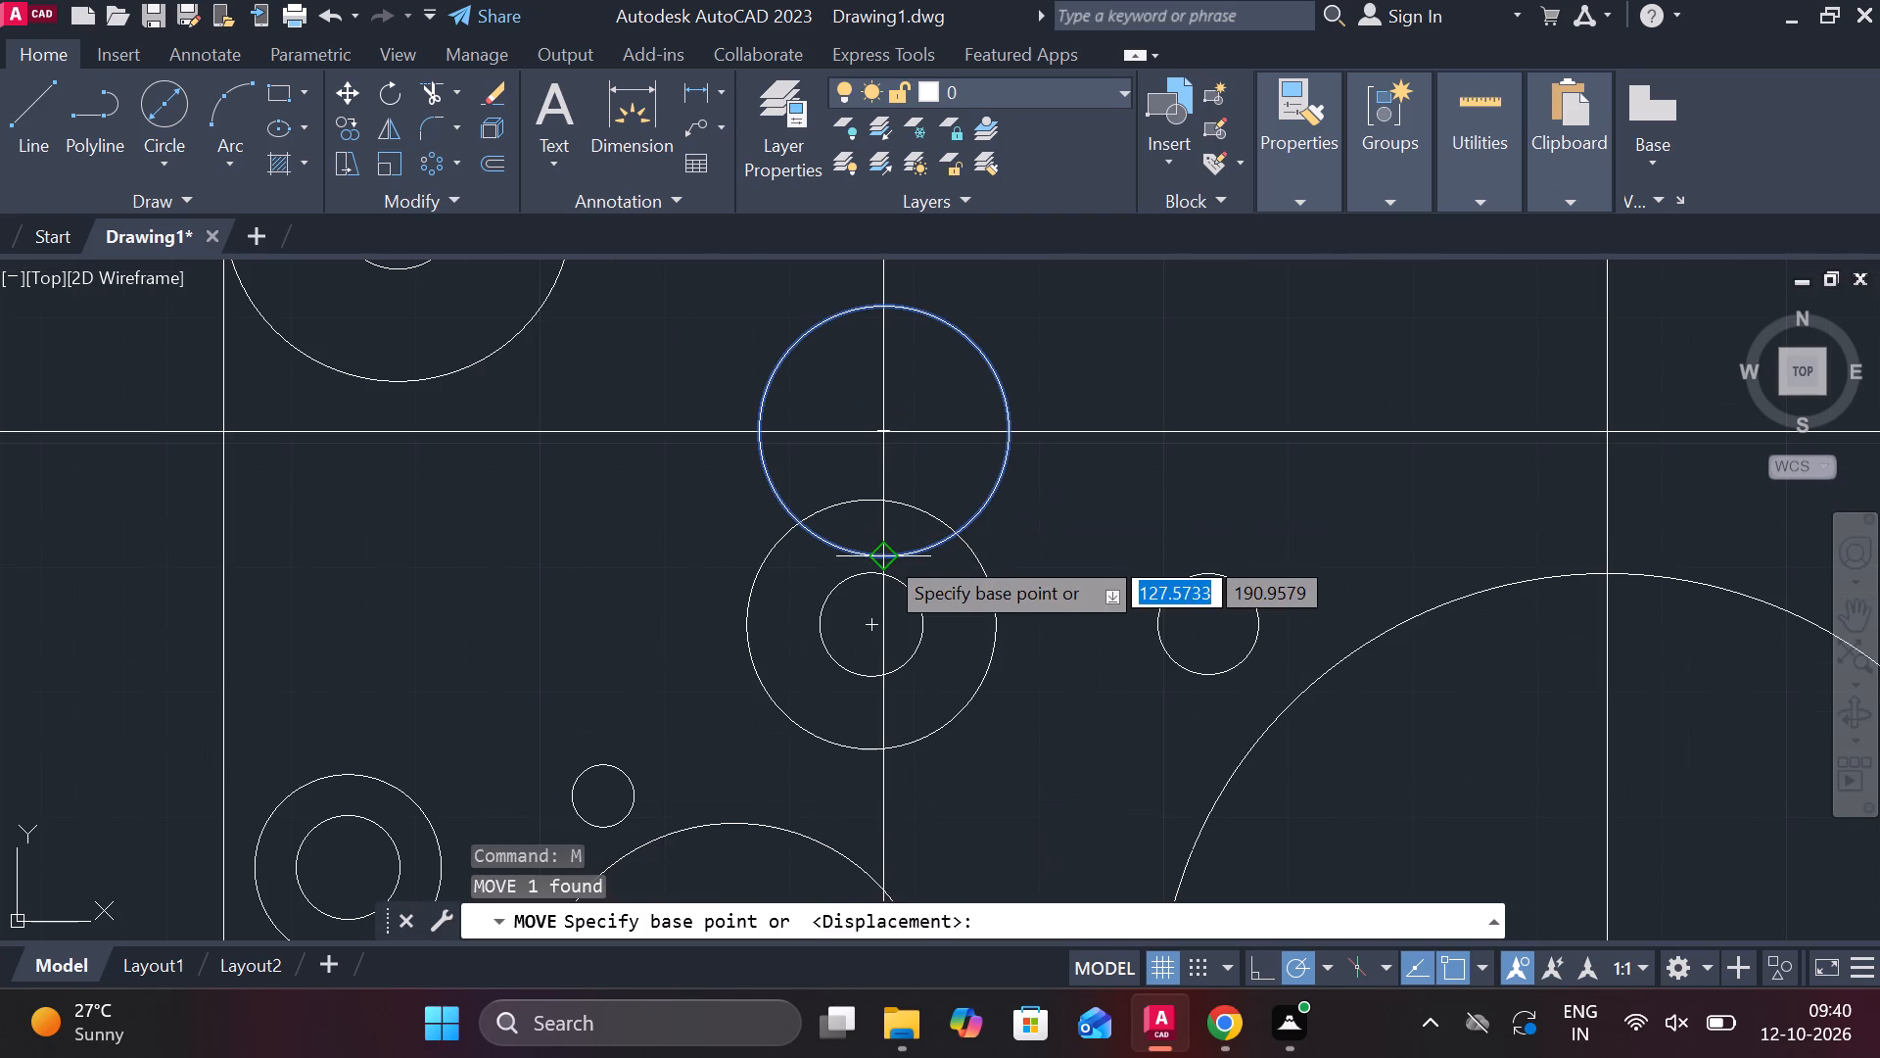
{"action": "left_click", "coordinate": [883, 553]}
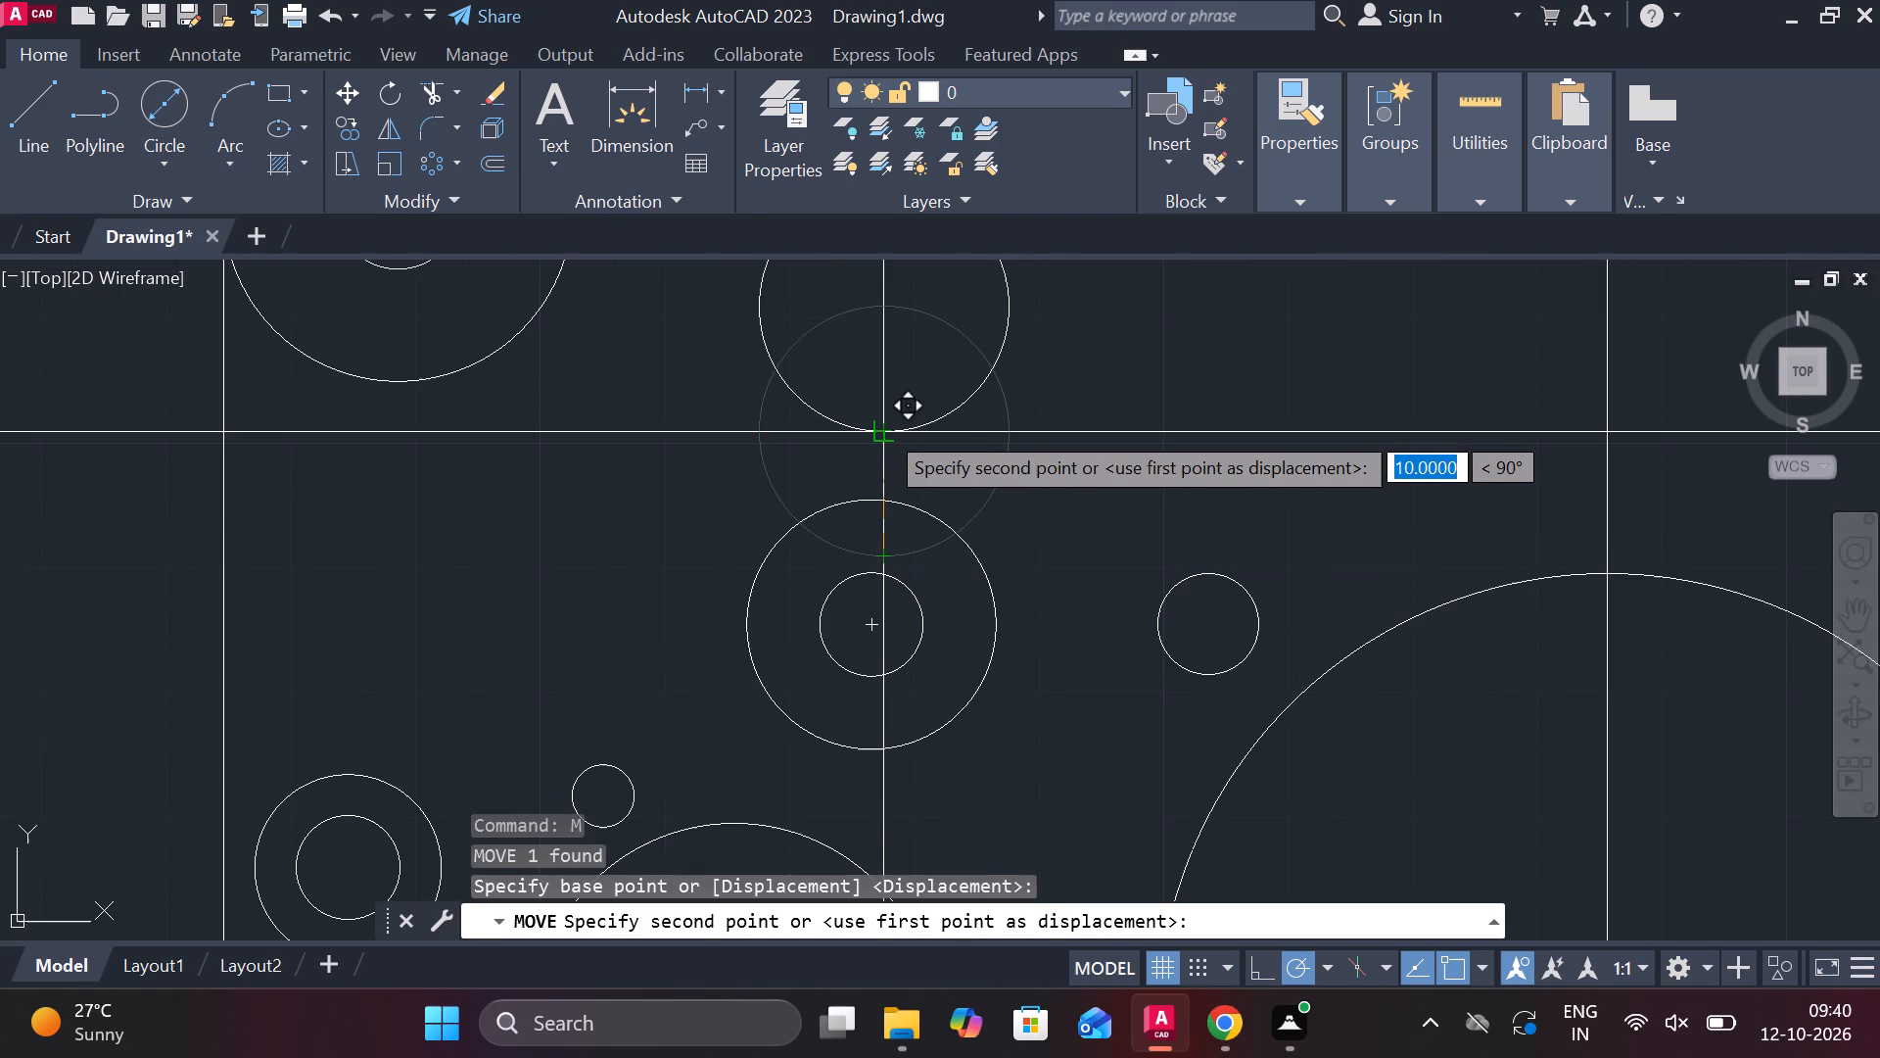
{"action": "left_click", "coordinate": [883, 428]}
{"action": "scroll", "coordinate": [1089, 377], "scroll_direction": "down", "scroll_amount": 1}
{"action": "key", "text": "Escape"}
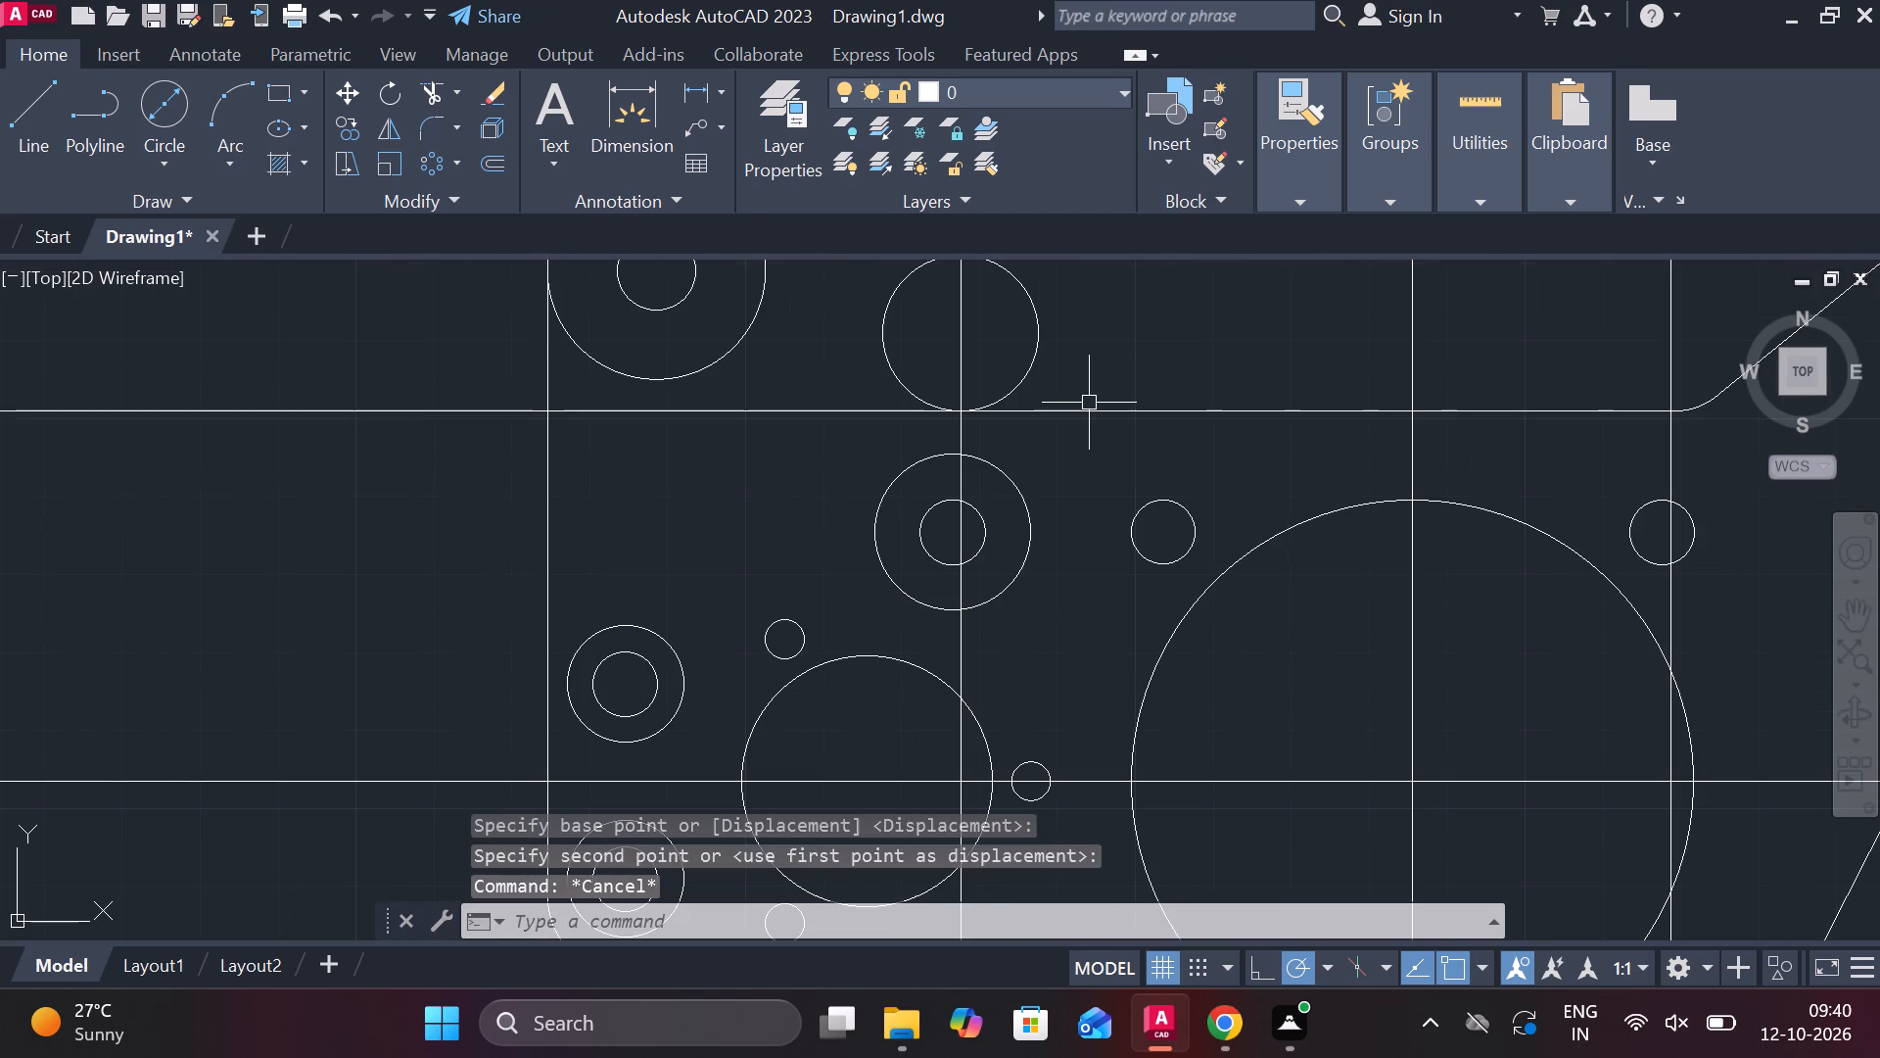
Draw a line tangent to both the upper-left outer circle and the lower side of the adjacent radius 10 circle.
{"action": "type", "text": "l tan"}
{"action": "key", "text": "space"}
{"action": "scroll", "coordinate": [1025, 433], "scroll_direction": "down", "scroll_amount": 1}
{"action": "middle_click_drag", "start_coordinate": [1106, 434], "coordinate": [1089, 459]}
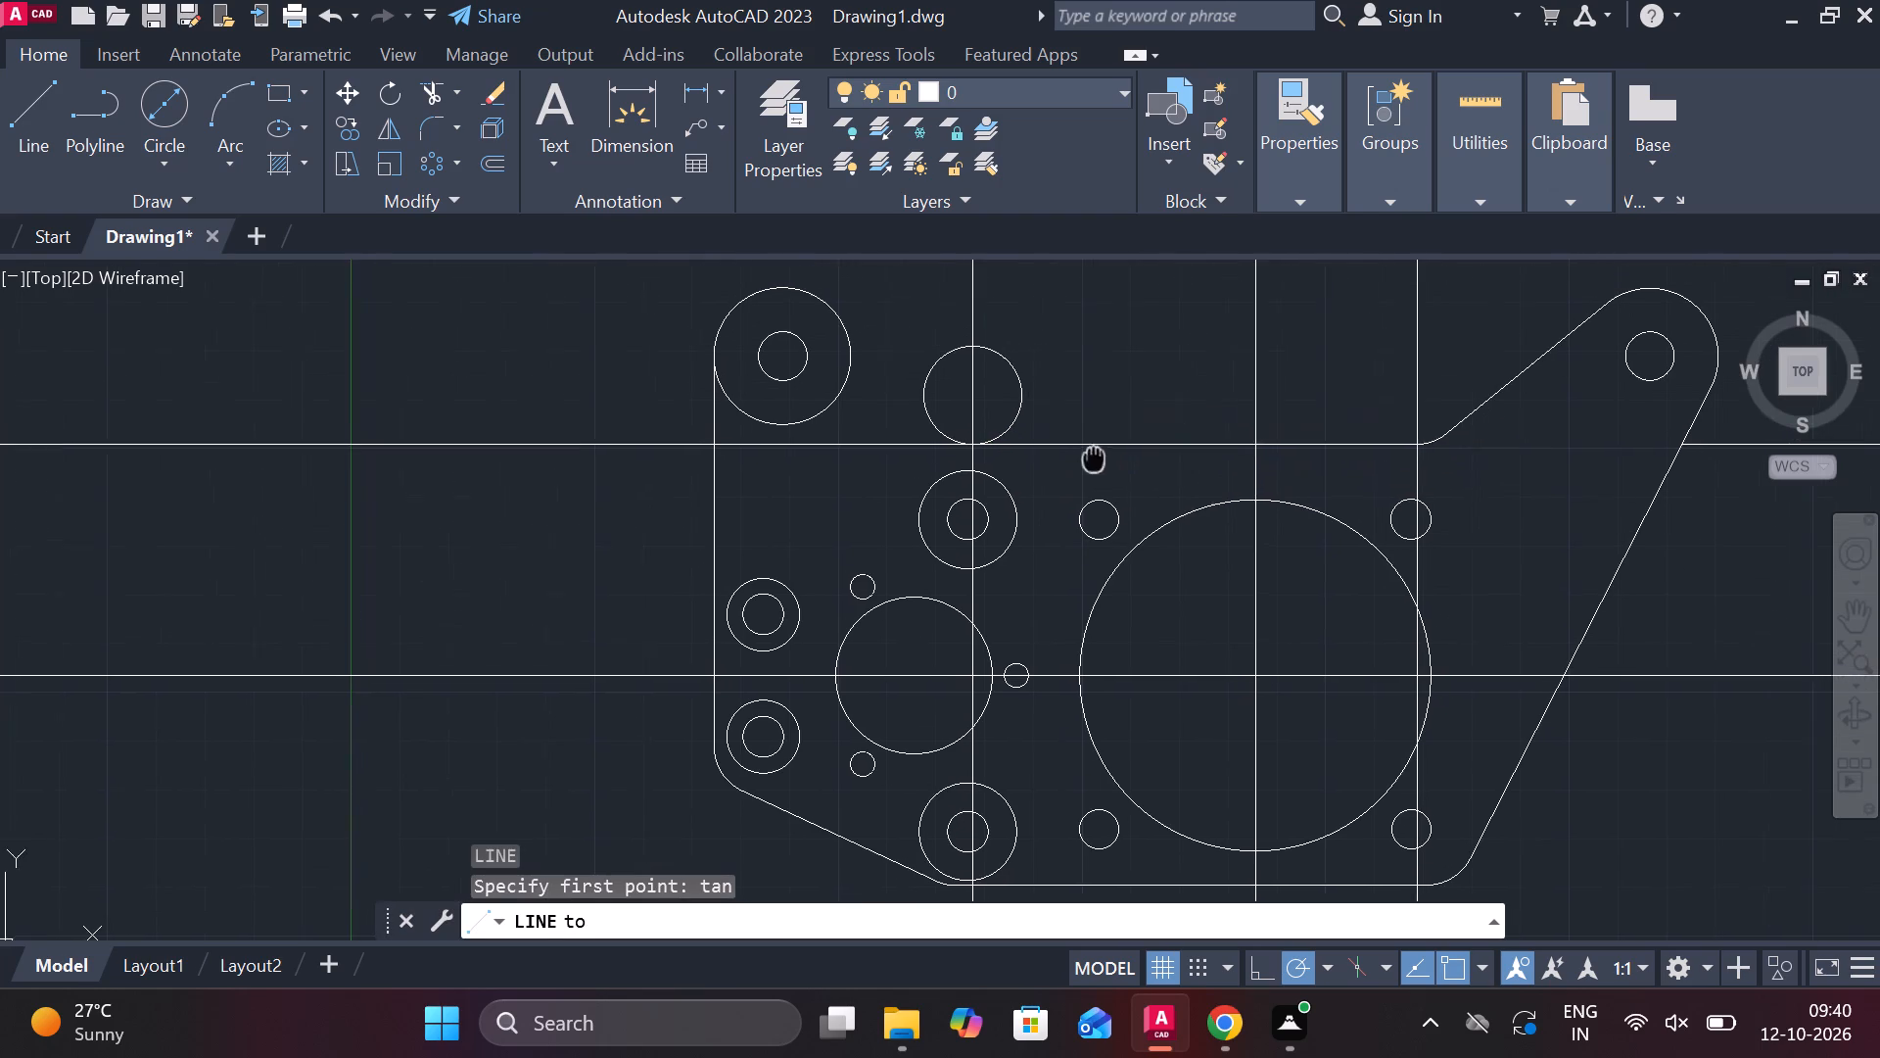
{"action": "left_click", "coordinate": [842, 310]}
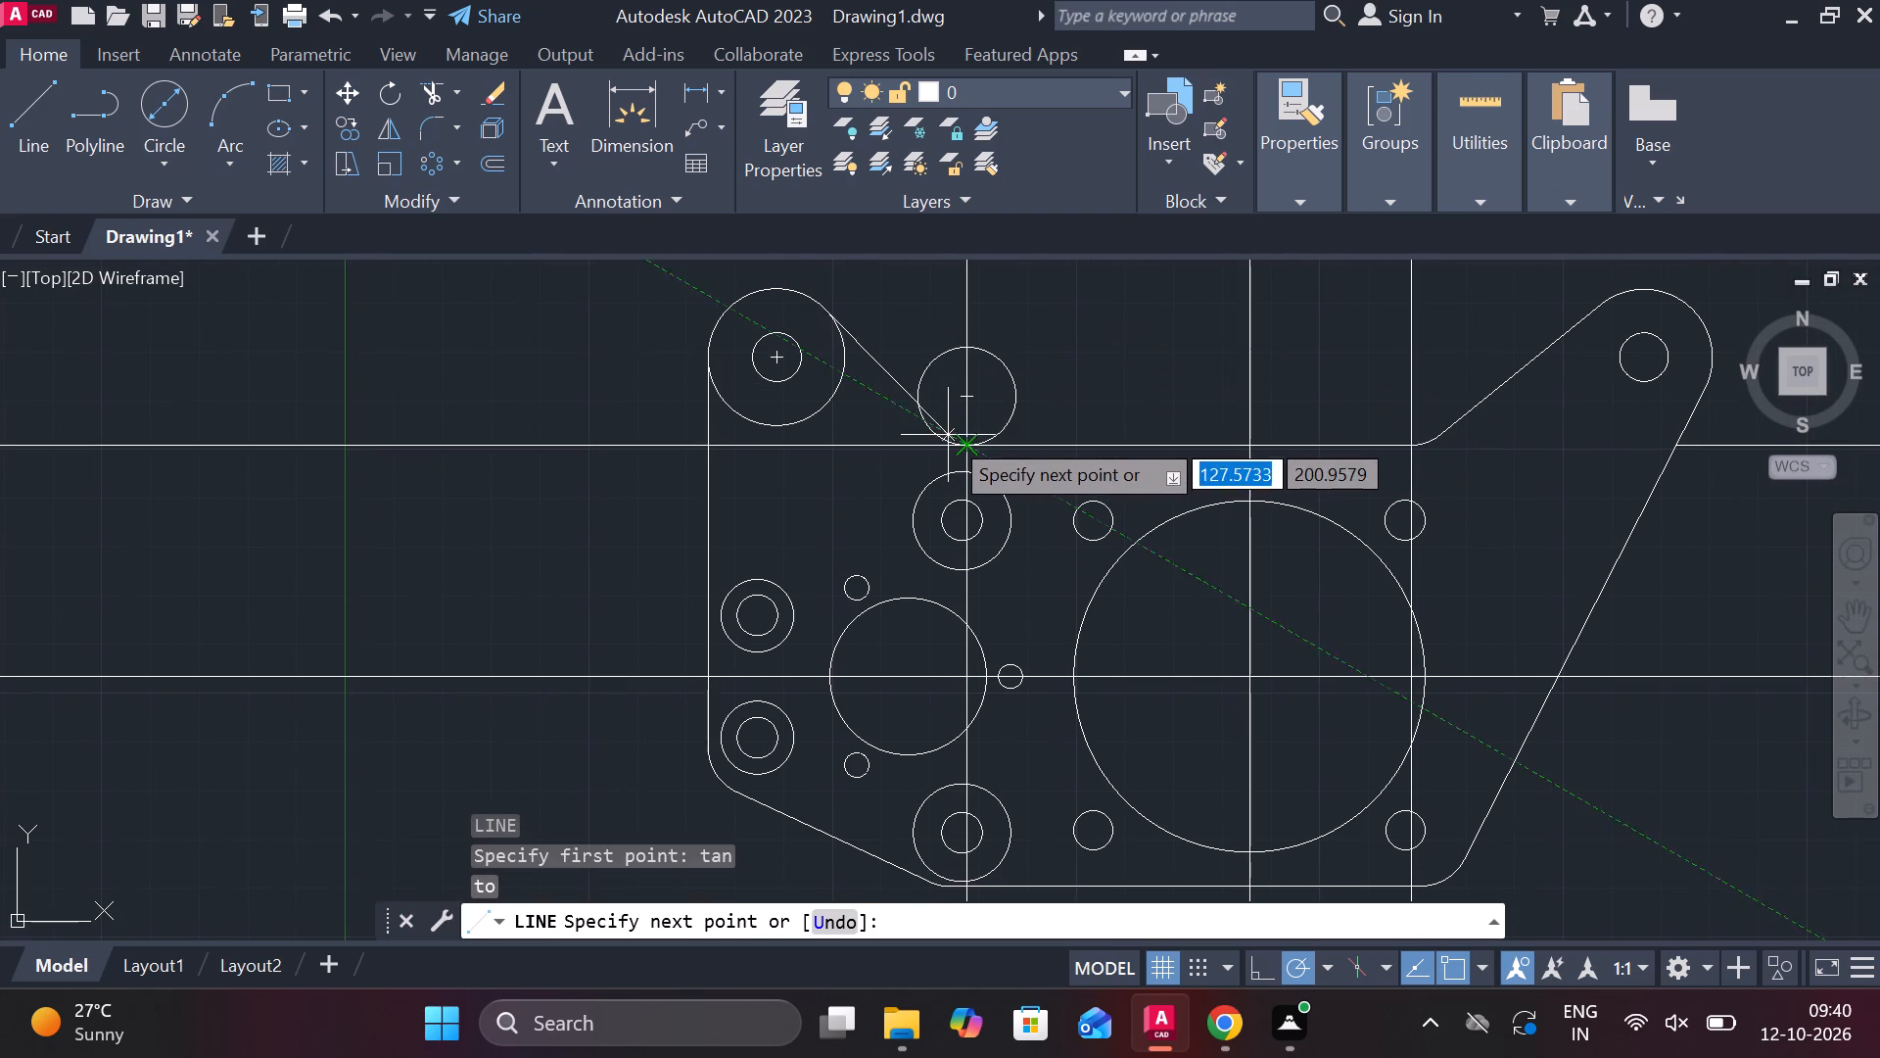
{"action": "type", "text": "tan"}
{"action": "key", "text": "space"}
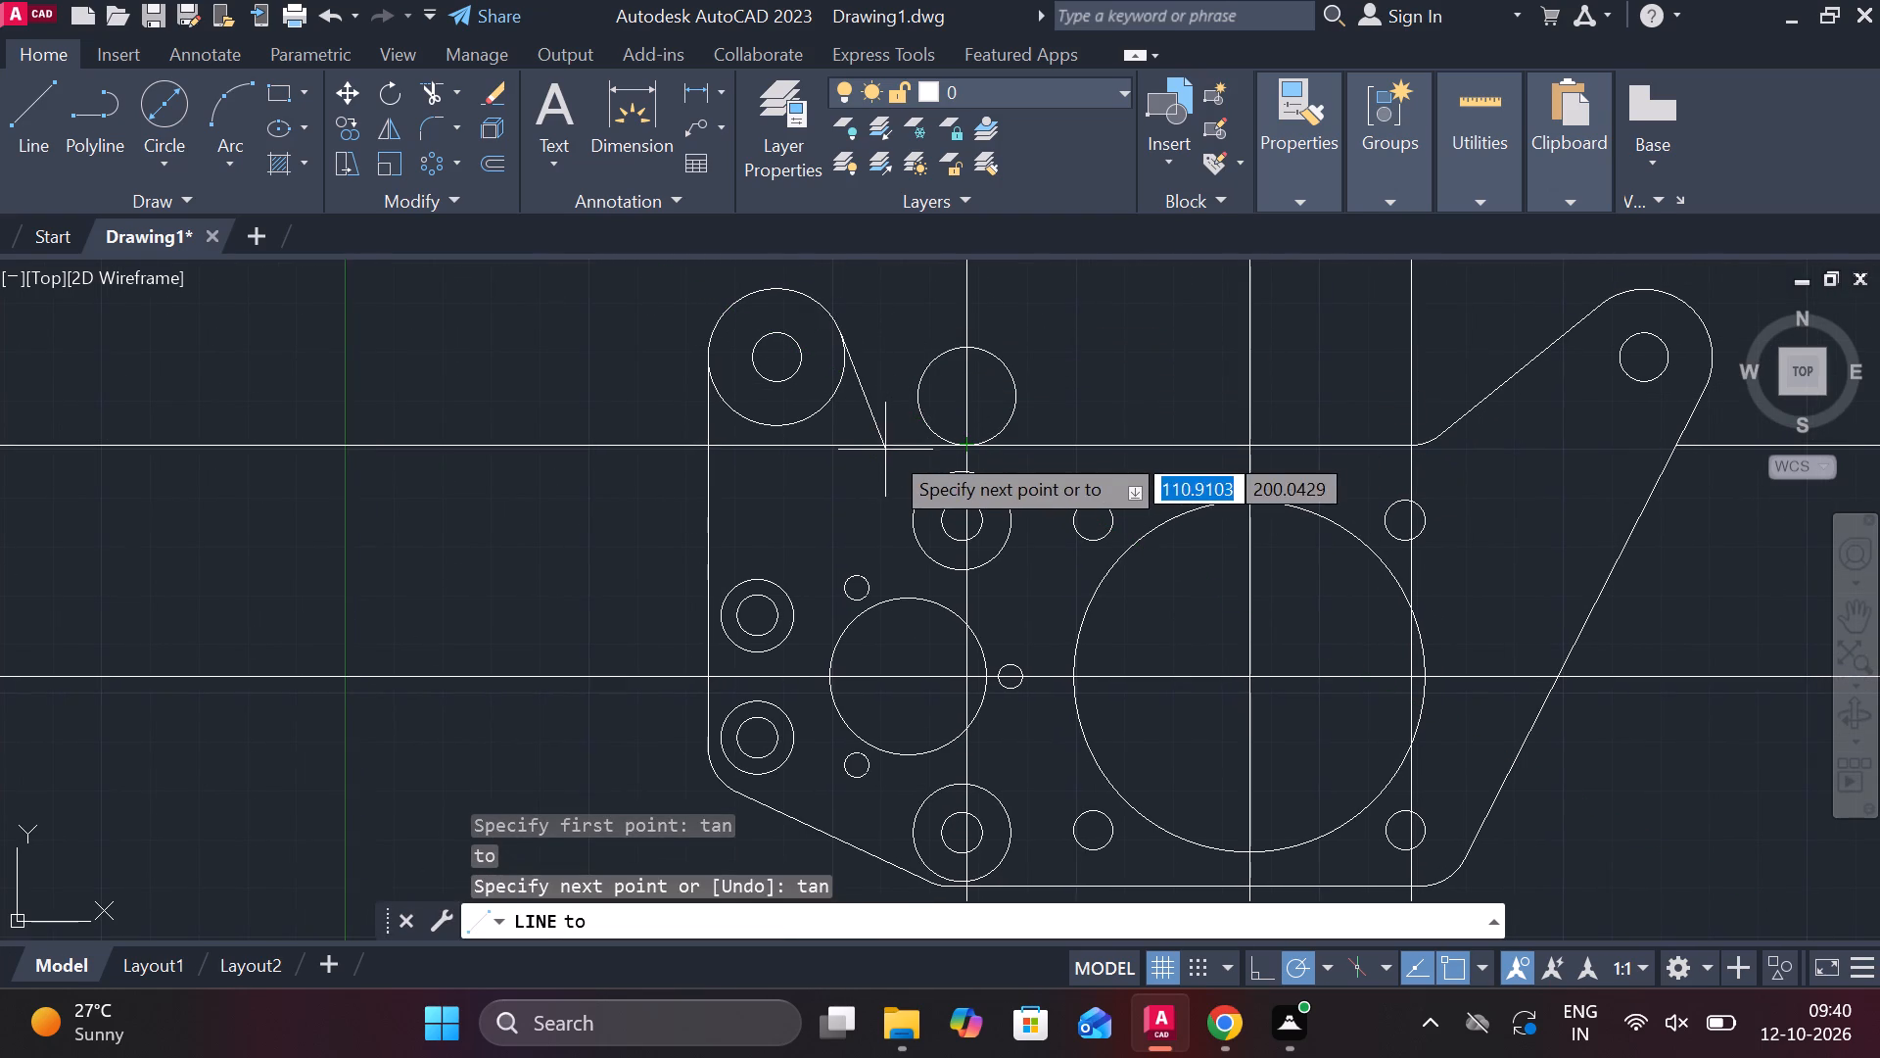
{"action": "left_click", "coordinate": [945, 425]}
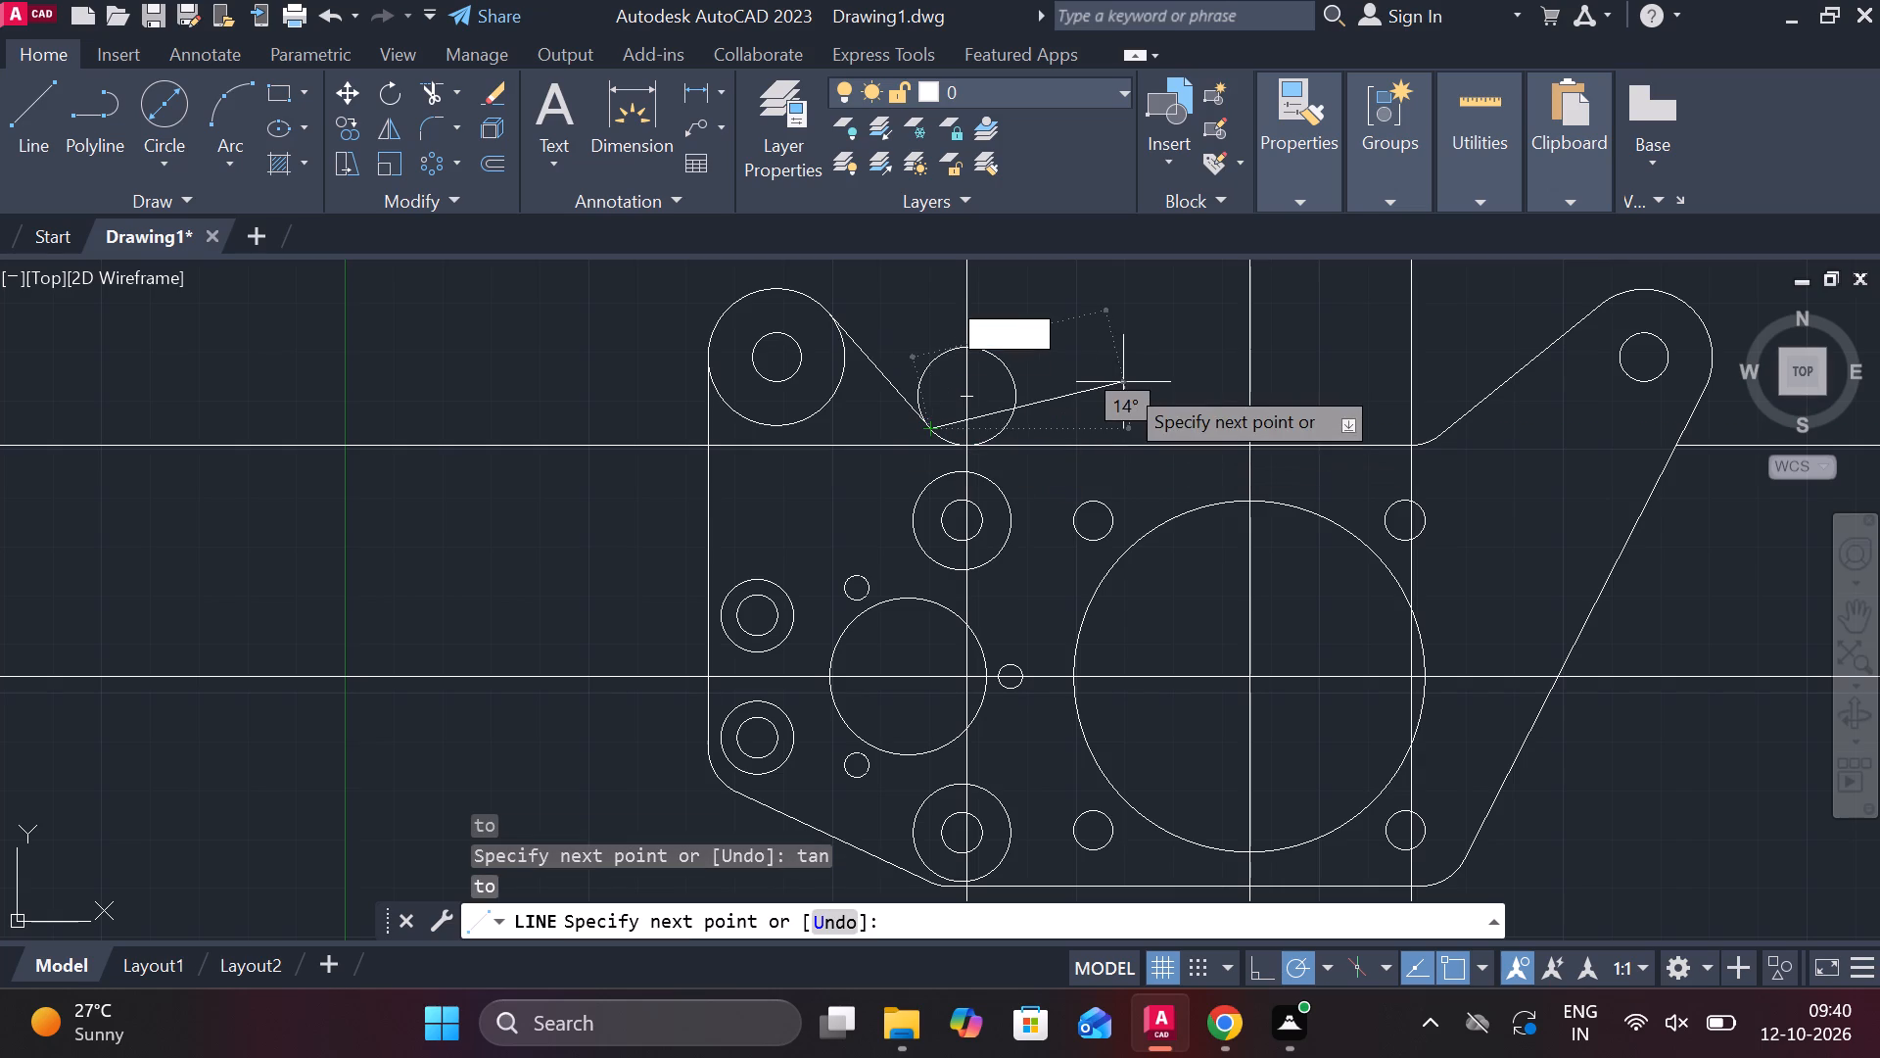
Trim the radius 10 circle and the upper-left outer circle to leave only the arcs of the plate outline.
{"action": "key", "text": "Escape"}
{"action": "type", "text": "tr"}
{"action": "key", "text": "space"}
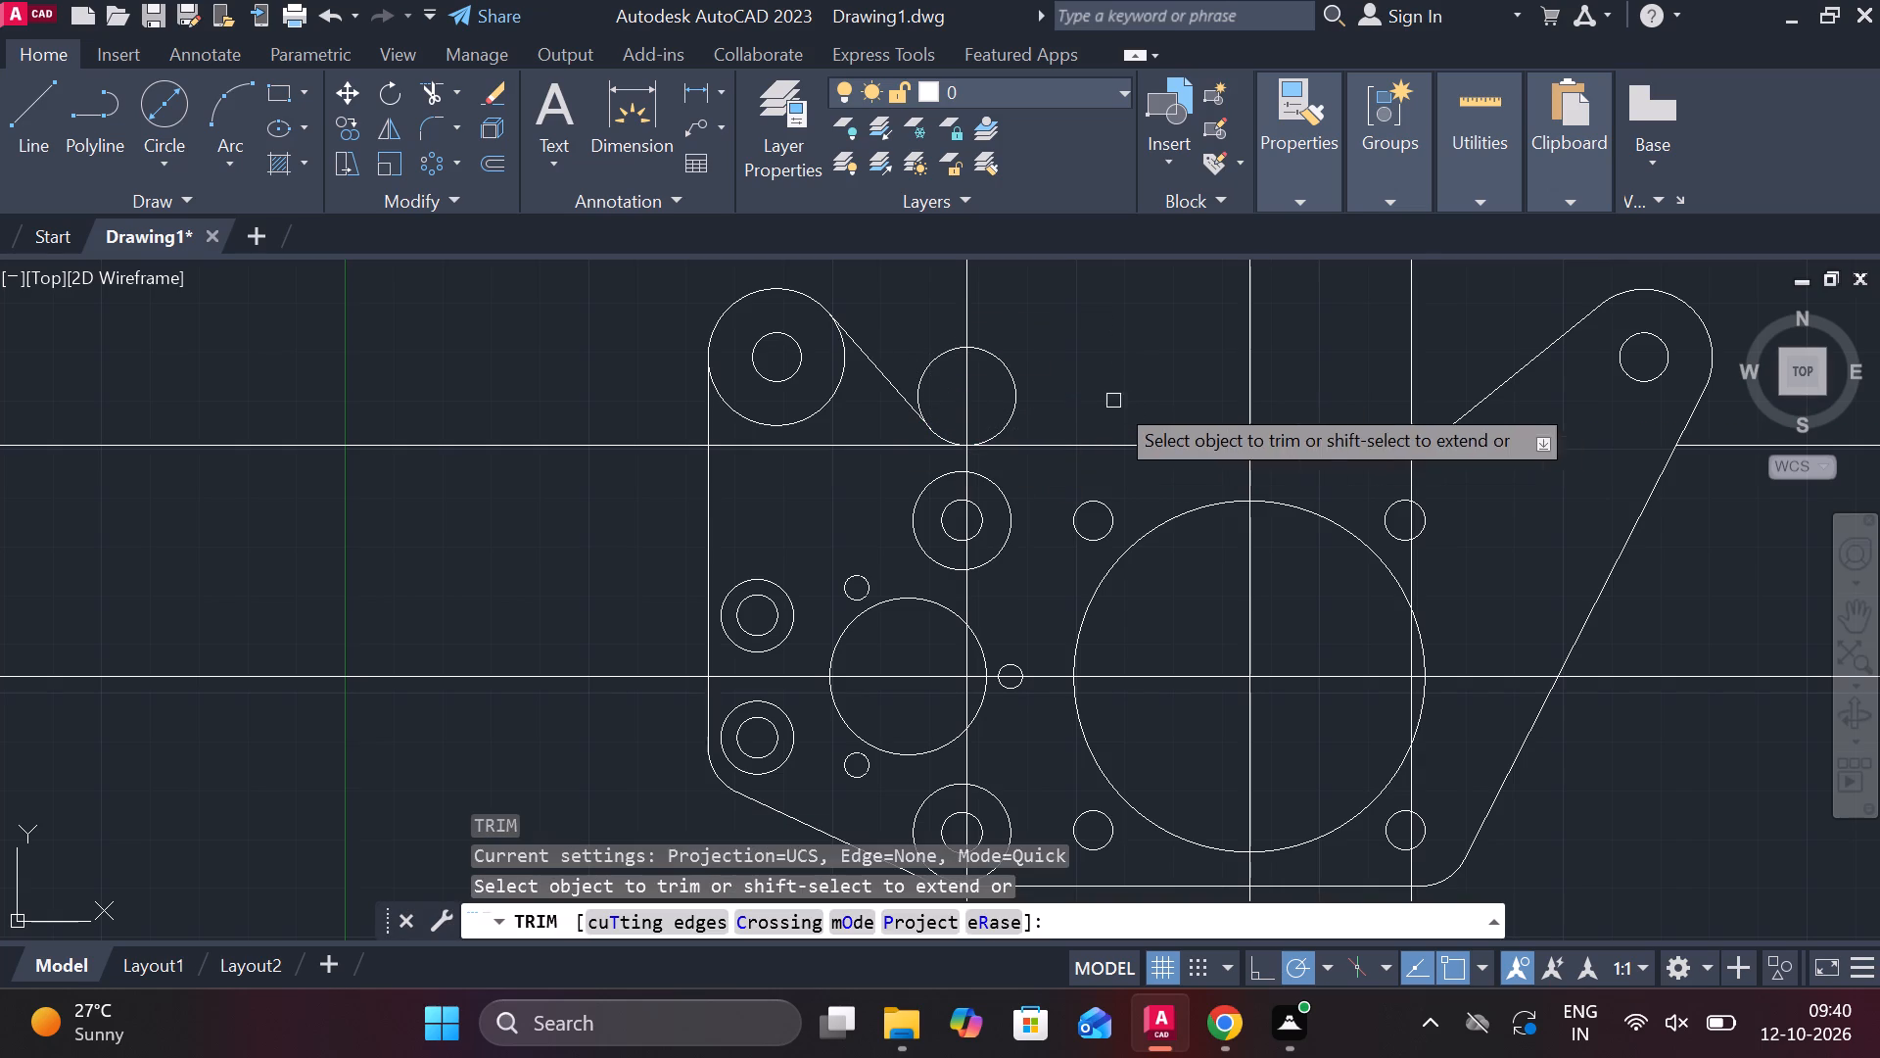
{"action": "left_click", "coordinate": [1000, 385]}
{"action": "left_click", "coordinate": [1036, 353]}
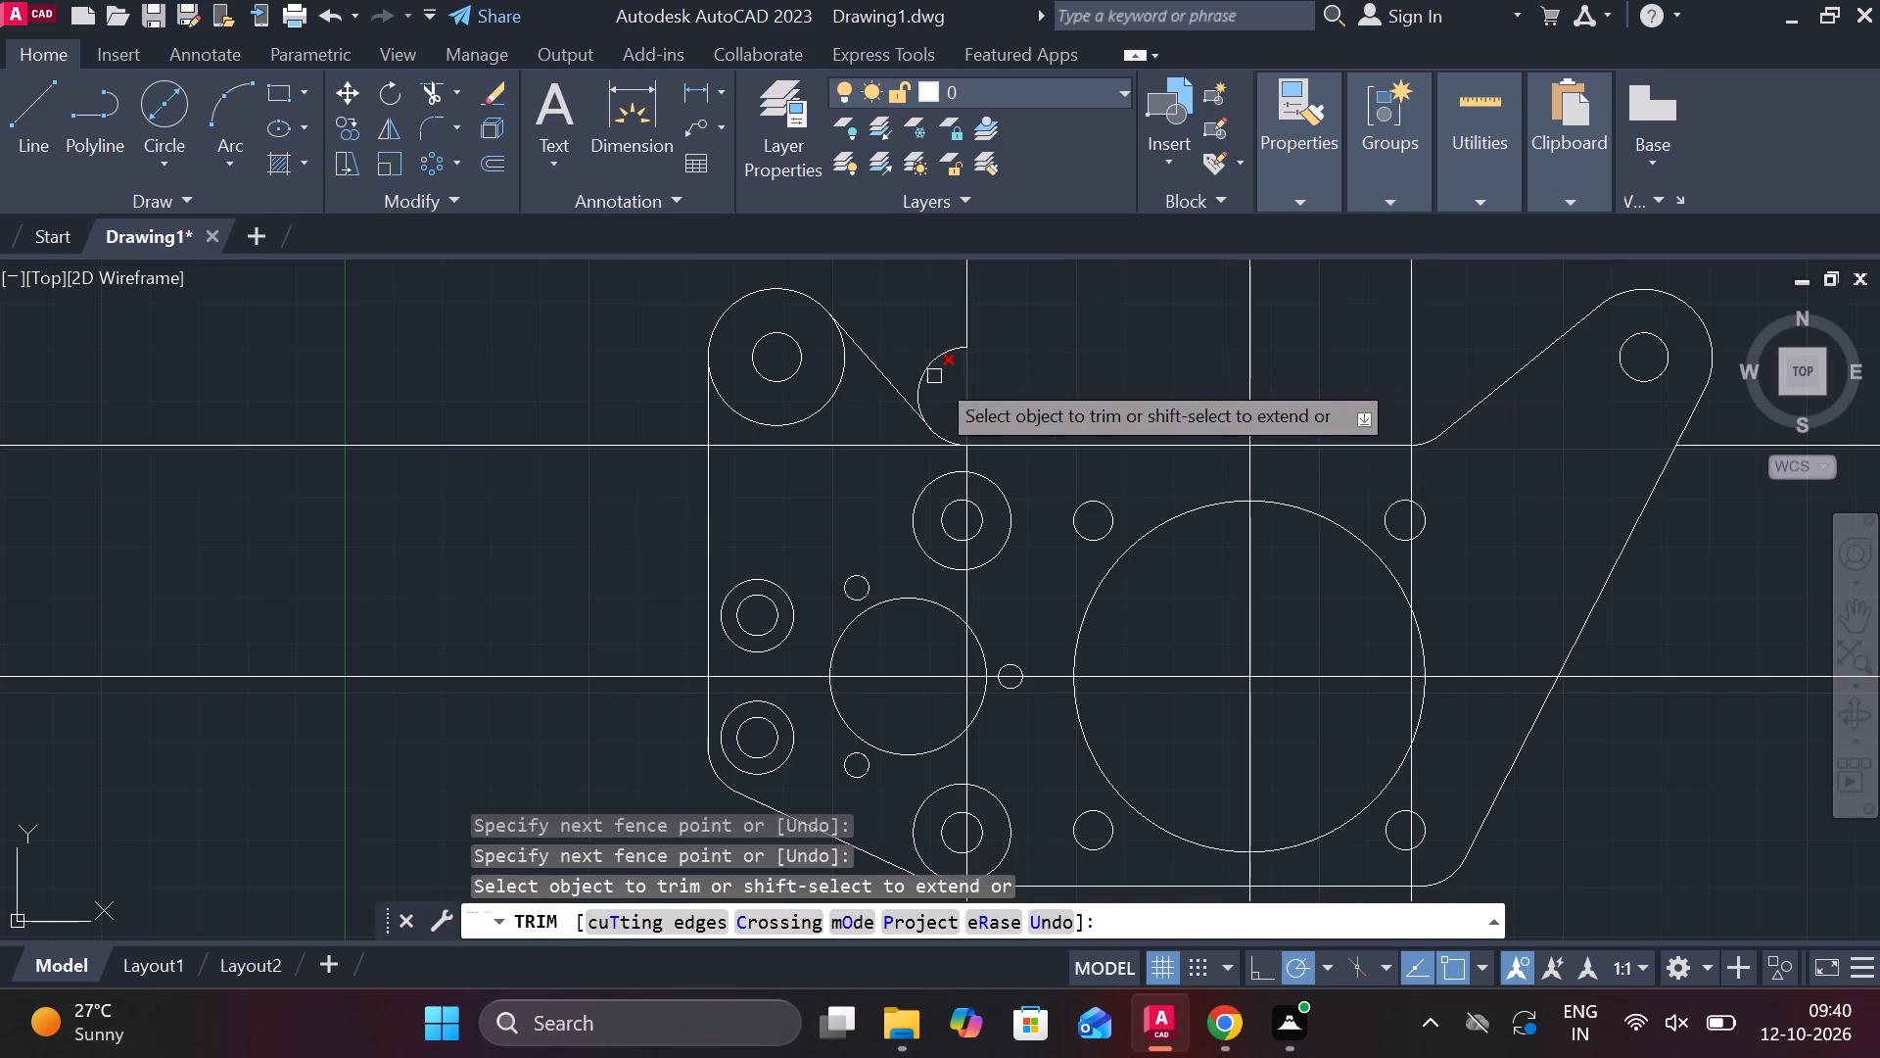
{"action": "left_click", "coordinate": [931, 372]}
{"action": "left_click", "coordinate": [828, 406]}
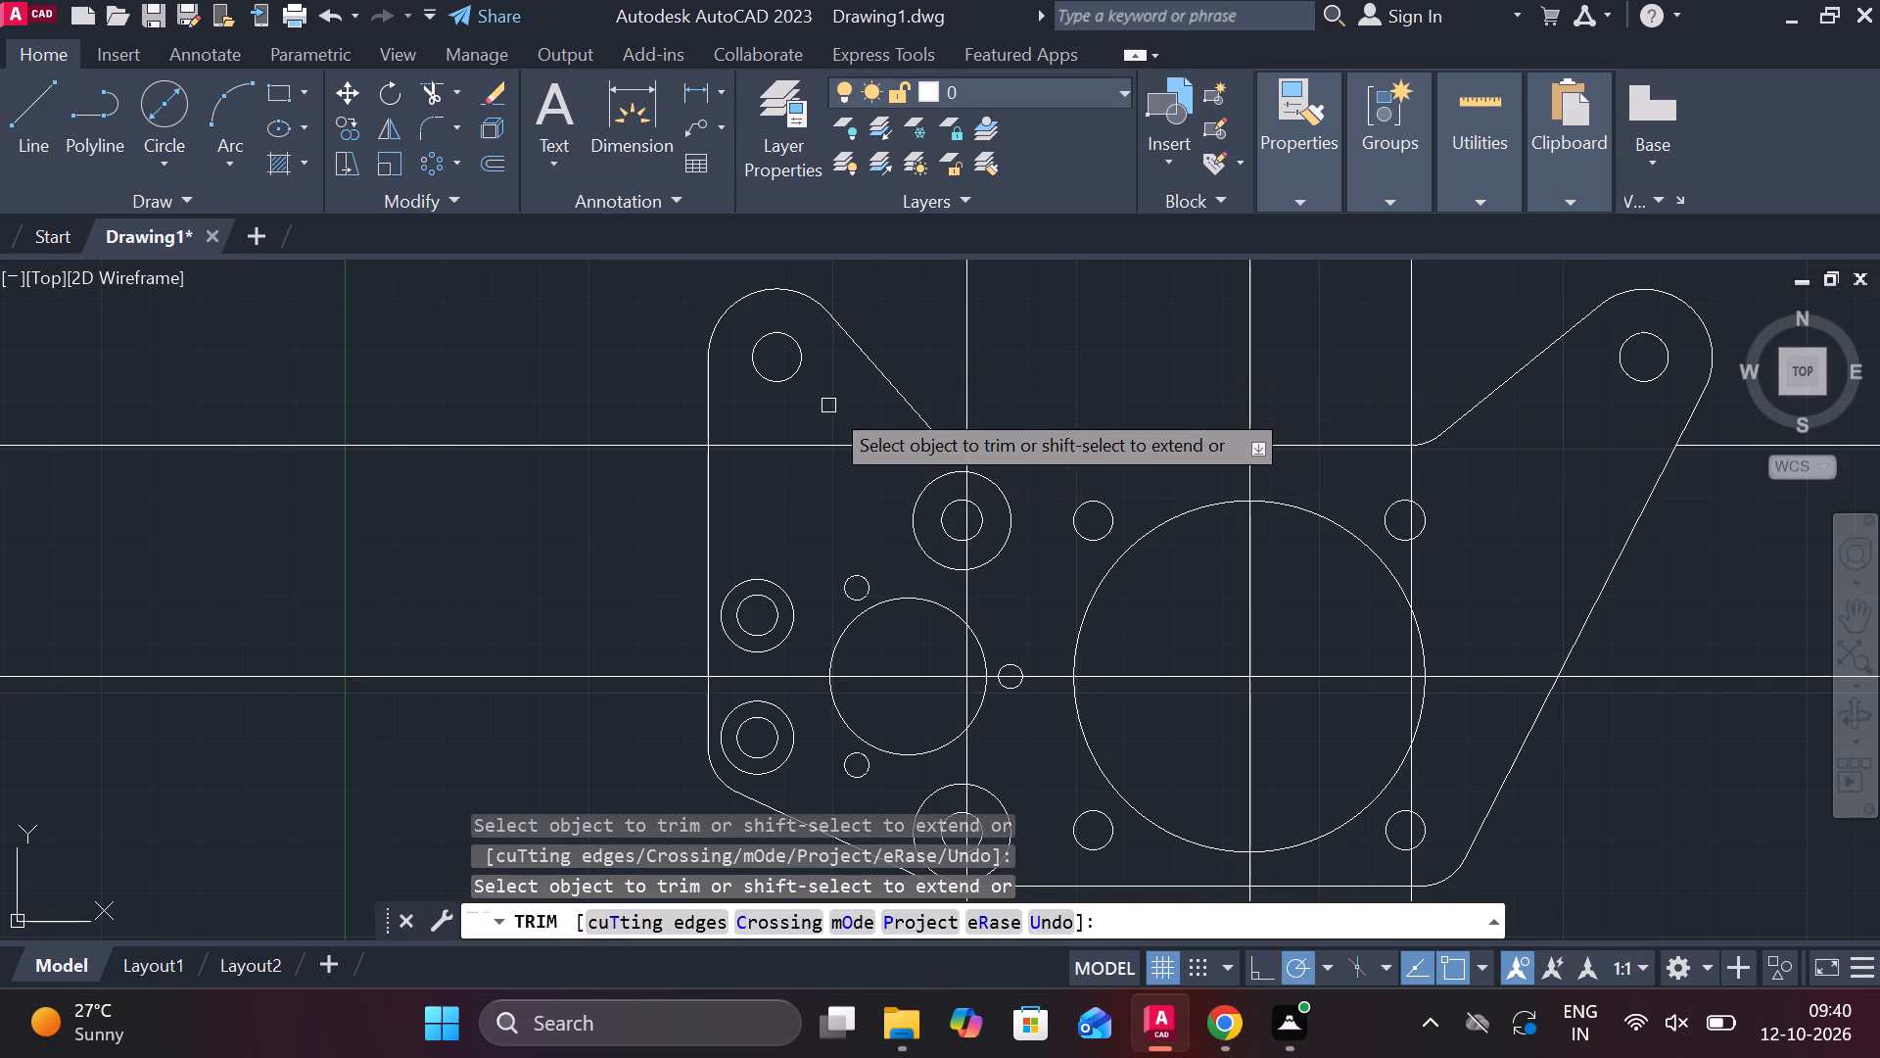
{"action": "key", "text": "Escape"}
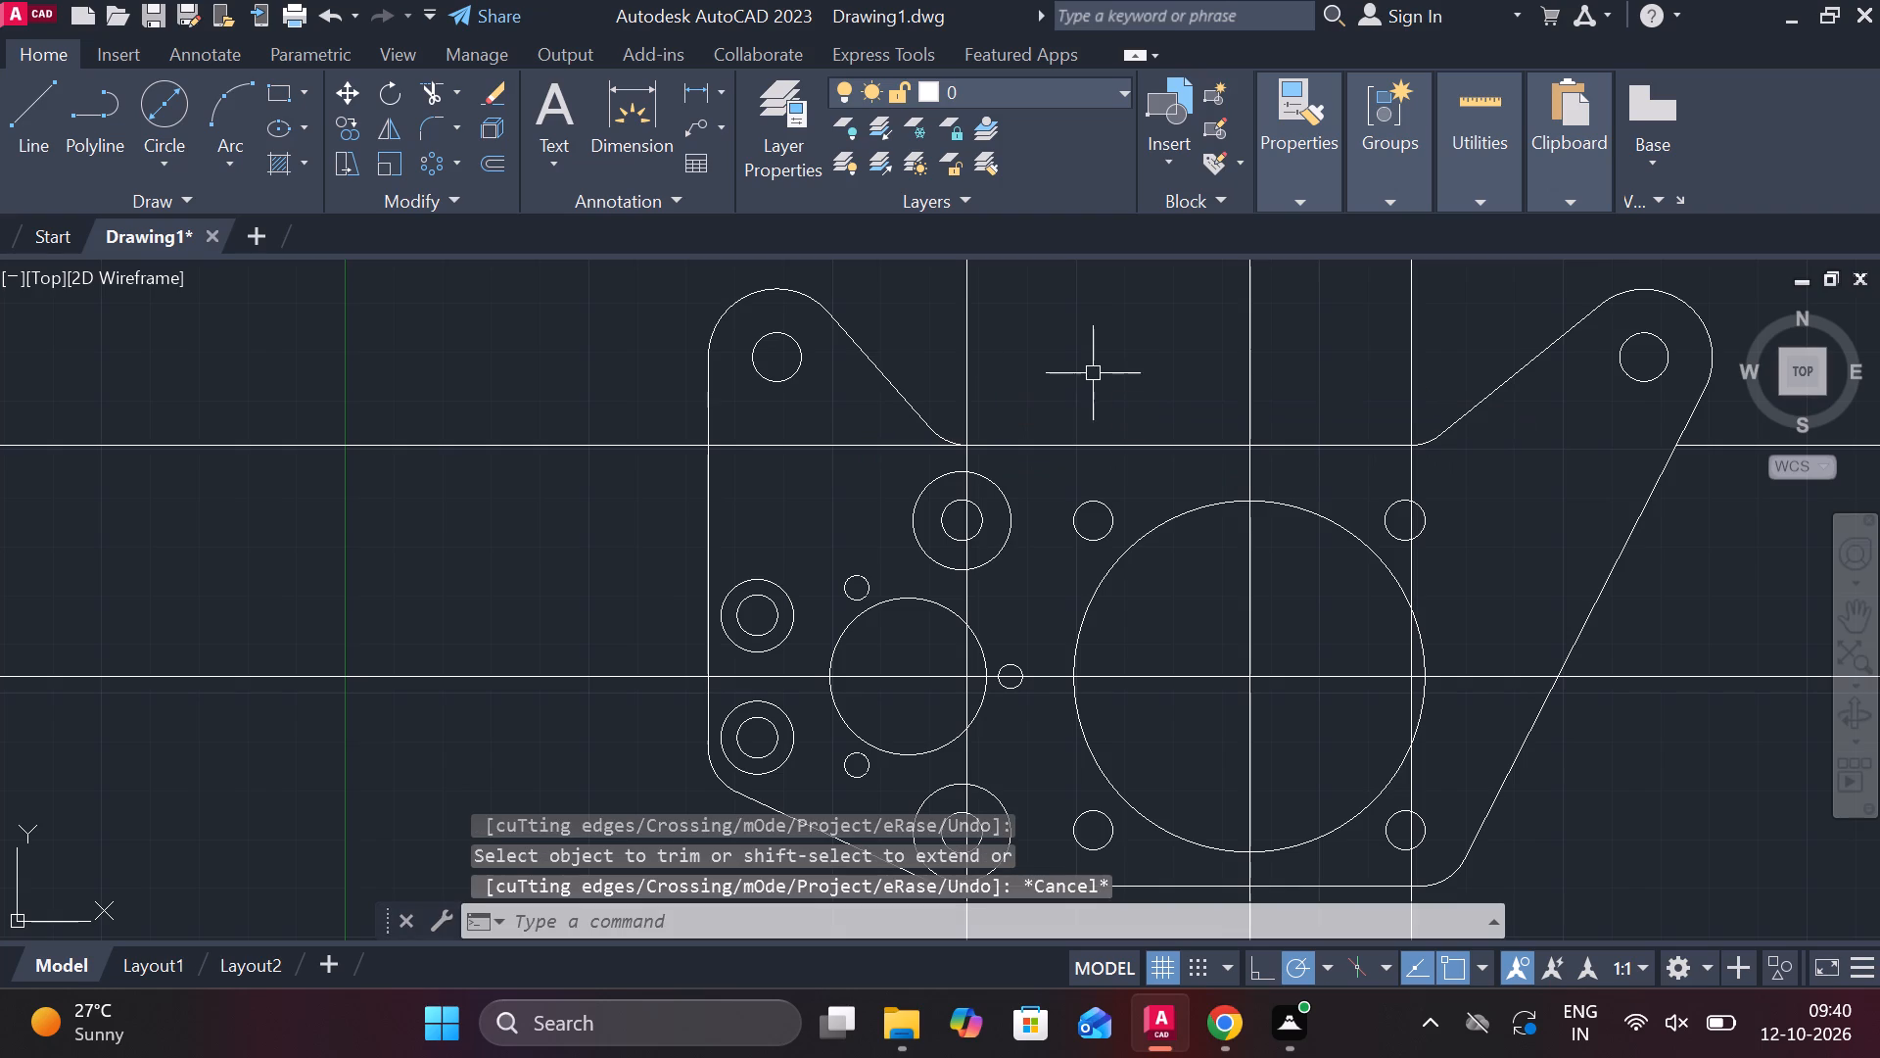
Erase the three vertical construction lines crossing the plate.
{"action": "left_click", "coordinate": [964, 330]}
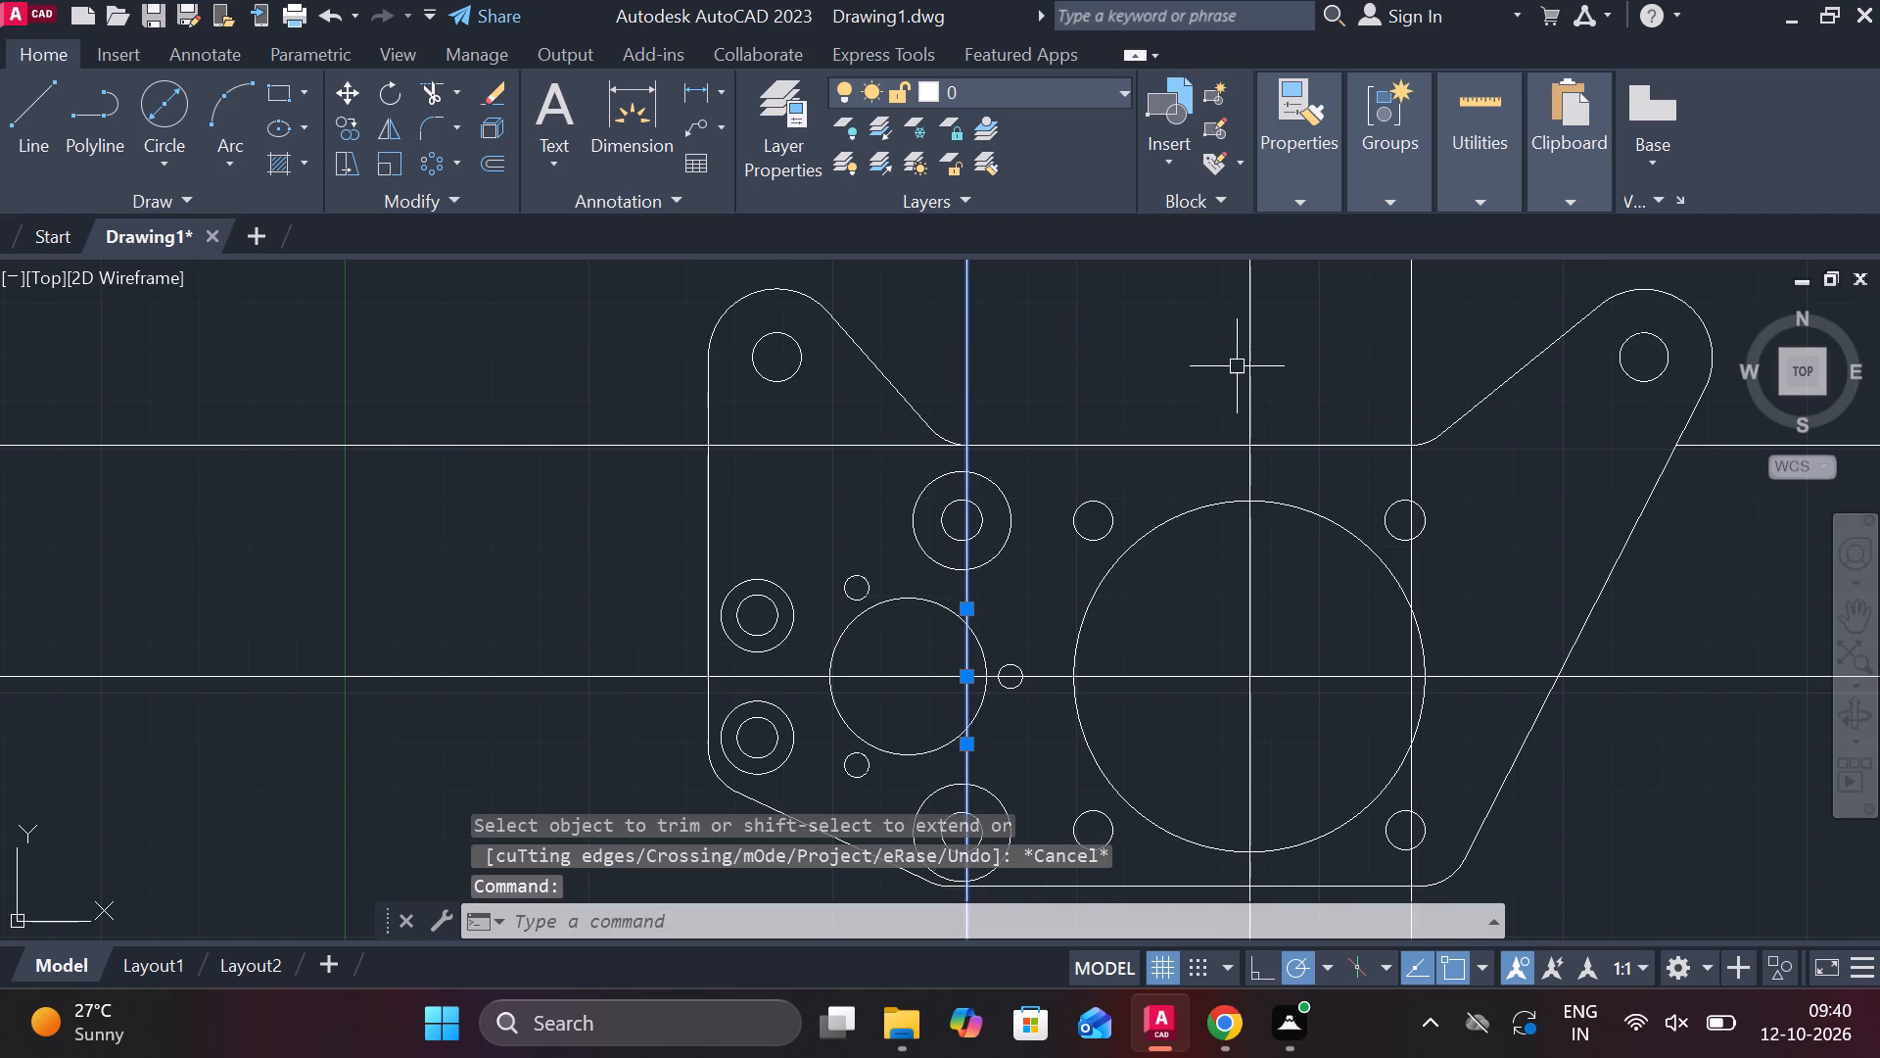
{"action": "left_click", "coordinate": [1249, 382]}
{"action": "left_click", "coordinate": [1415, 331]}
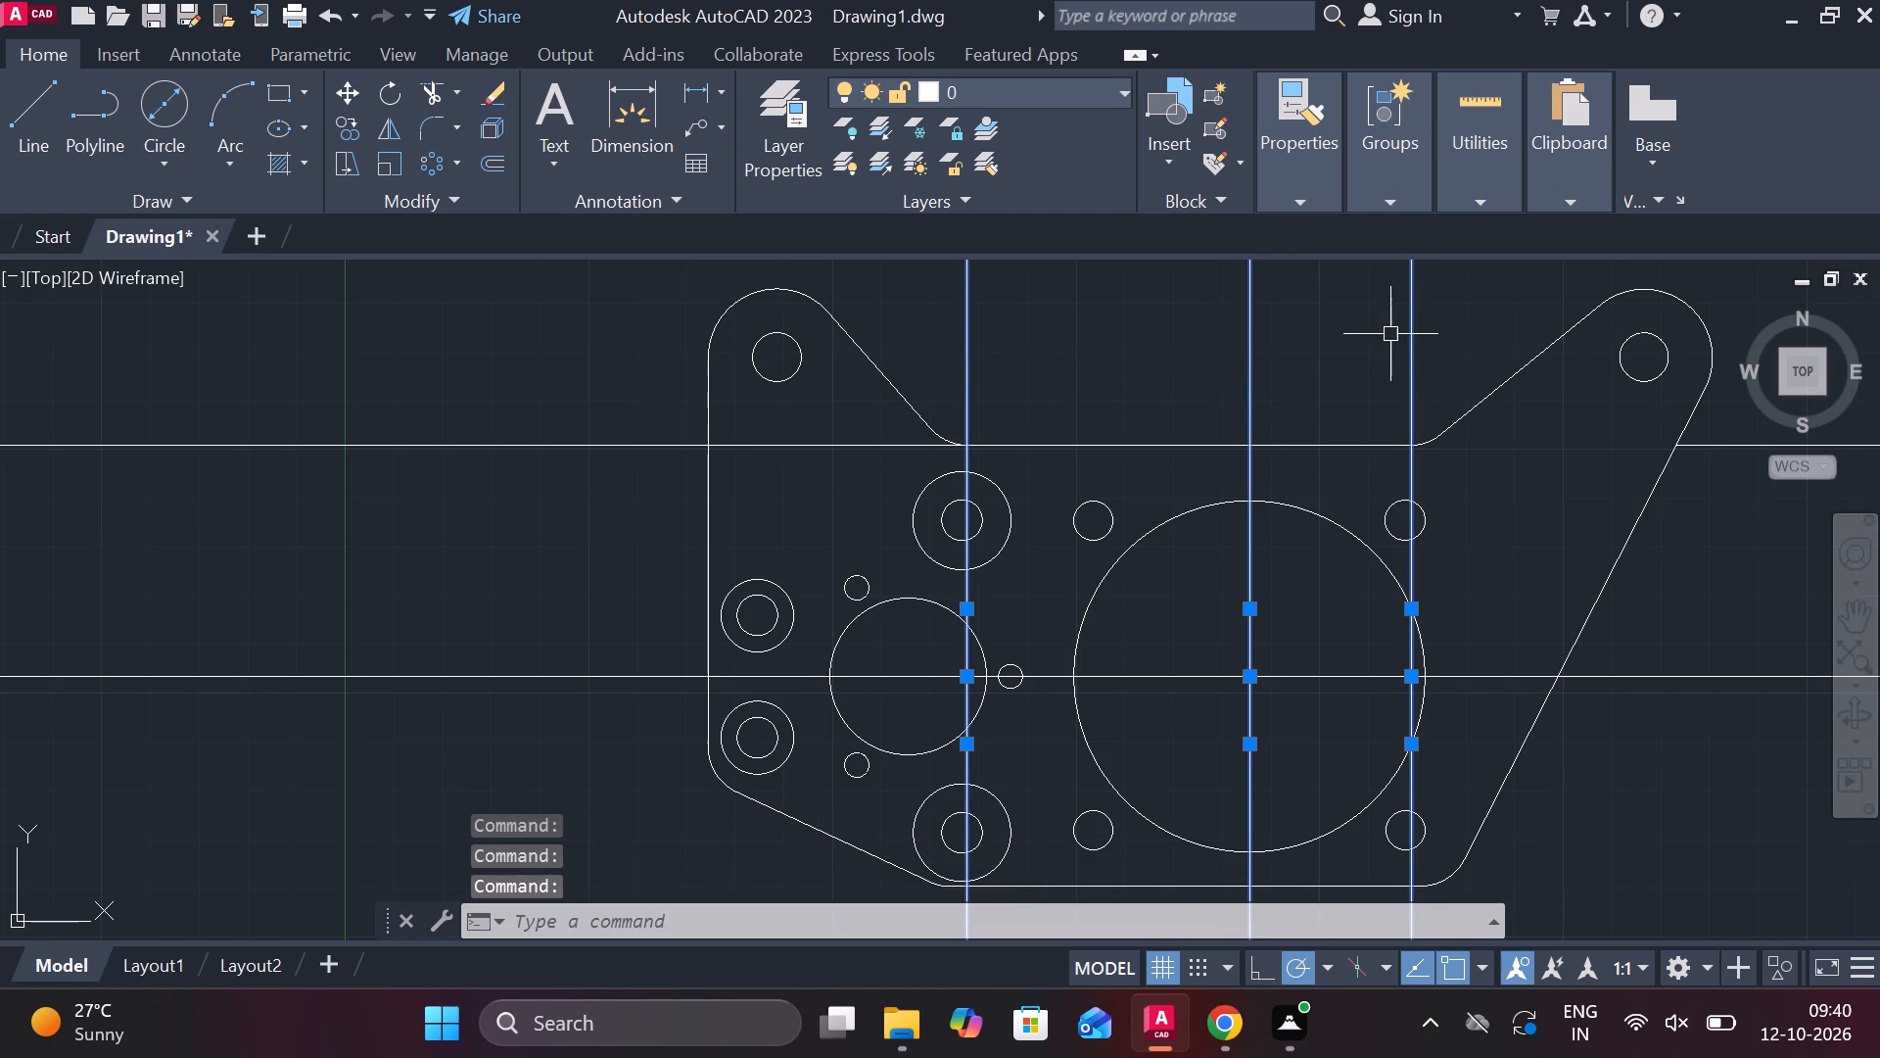
{"action": "type", "text": "e"}
{"action": "key", "text": "space"}
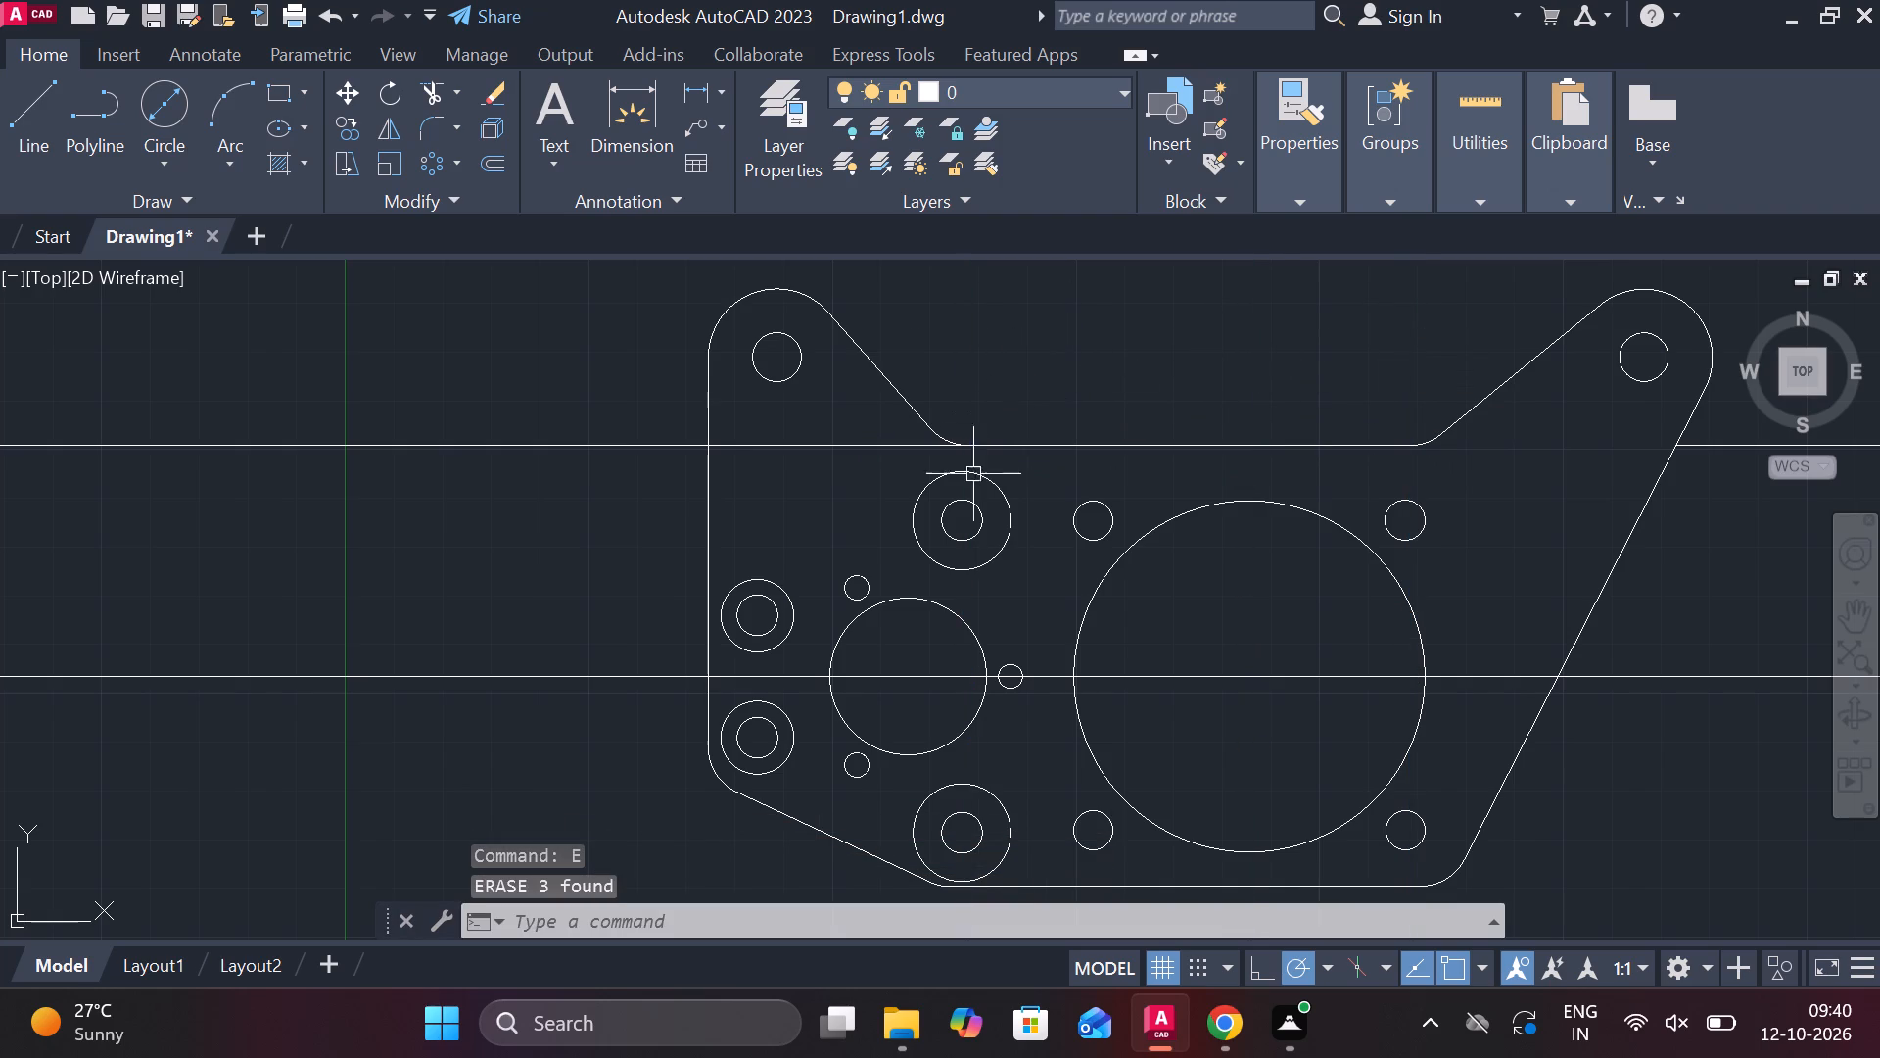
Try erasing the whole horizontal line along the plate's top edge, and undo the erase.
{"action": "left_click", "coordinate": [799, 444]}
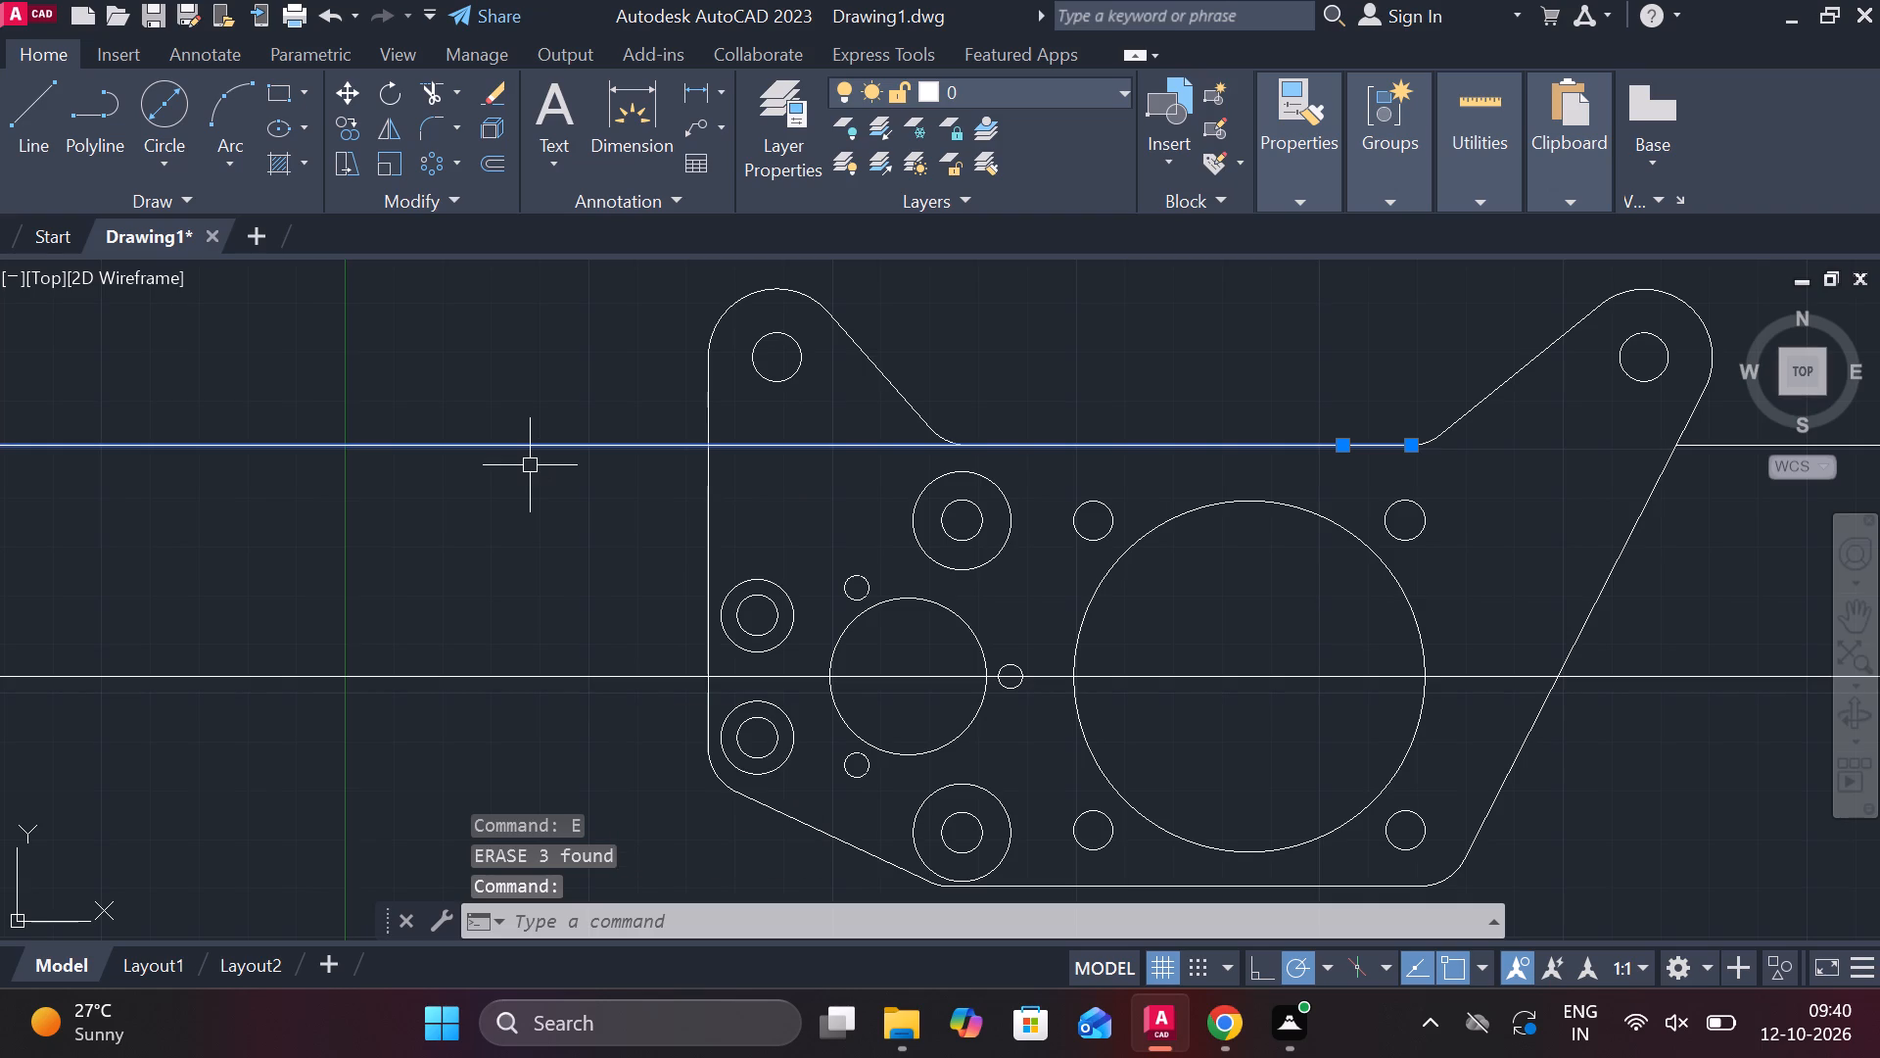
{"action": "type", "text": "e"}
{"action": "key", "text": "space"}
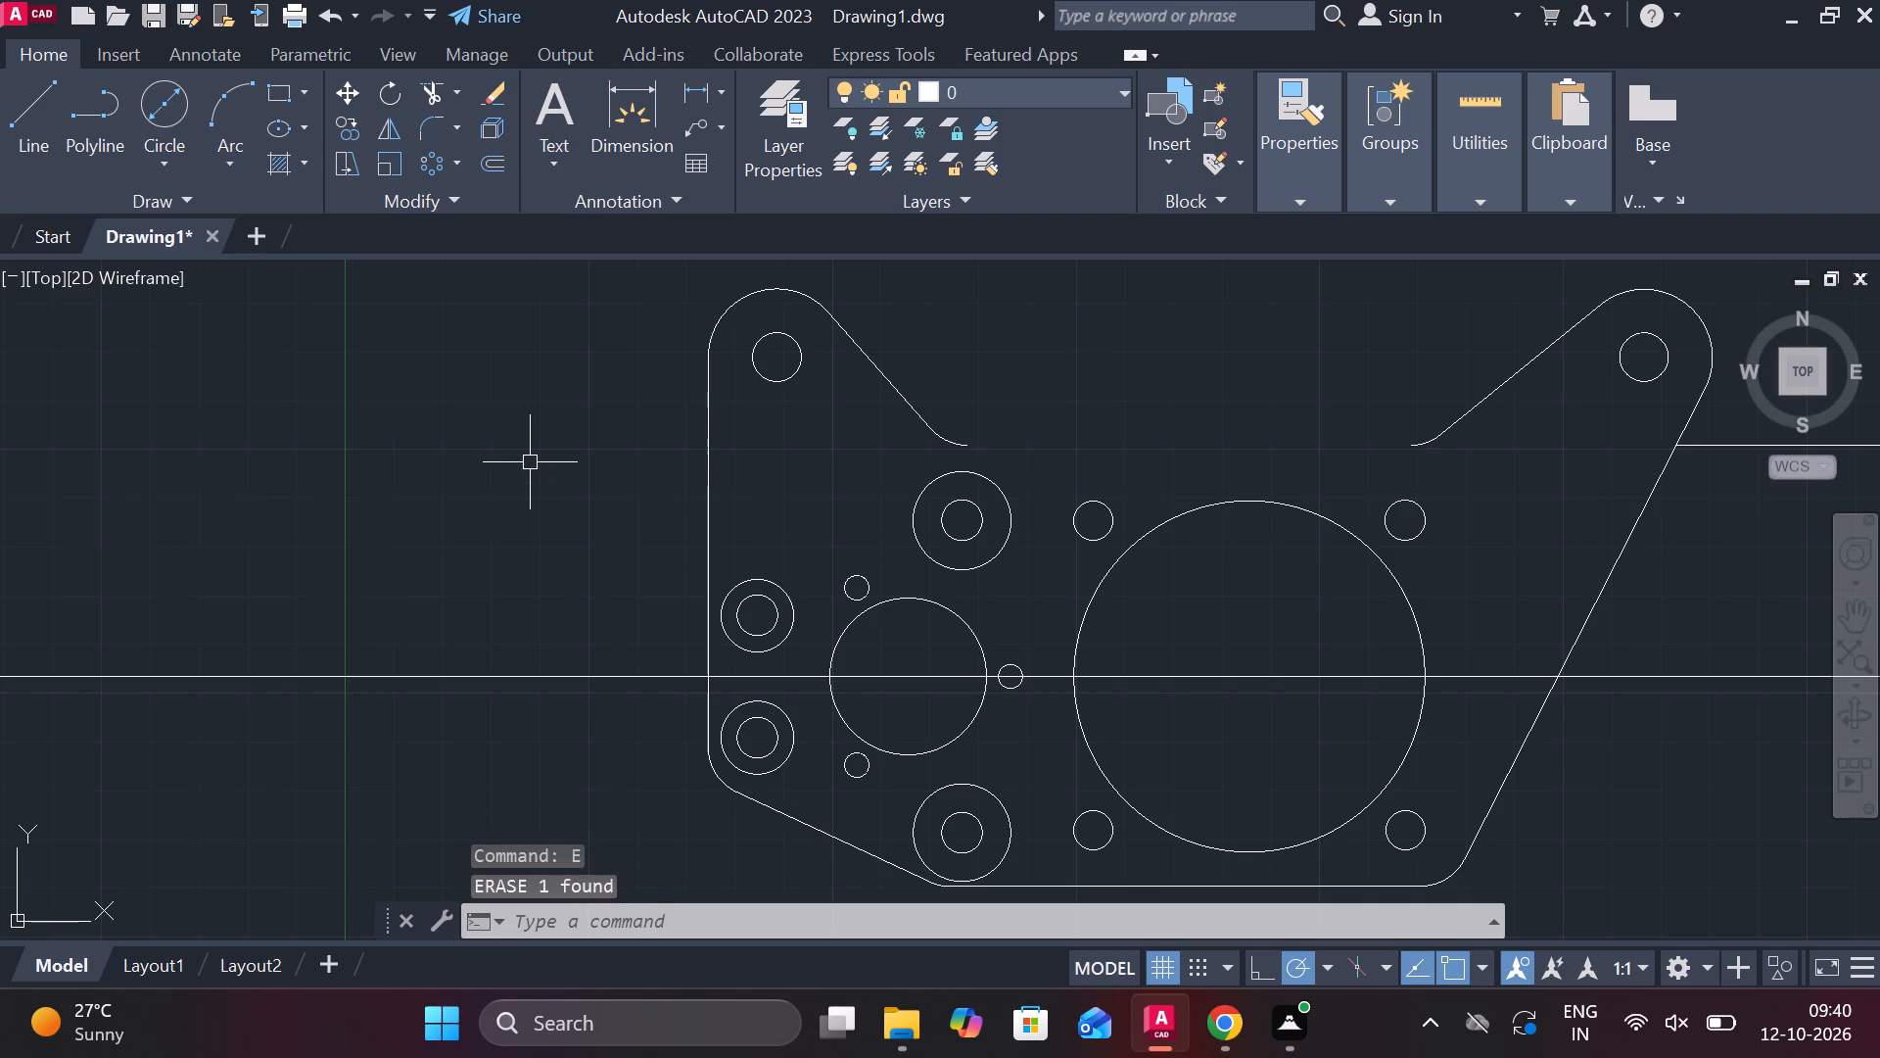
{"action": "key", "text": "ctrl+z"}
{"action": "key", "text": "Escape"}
Trim the top horizontal line between the plate's left edge and the start of the left radius 10 arc.
{"action": "type", "text": "tr"}
{"action": "key", "text": "space"}
{"action": "left_click", "coordinate": [901, 439]}
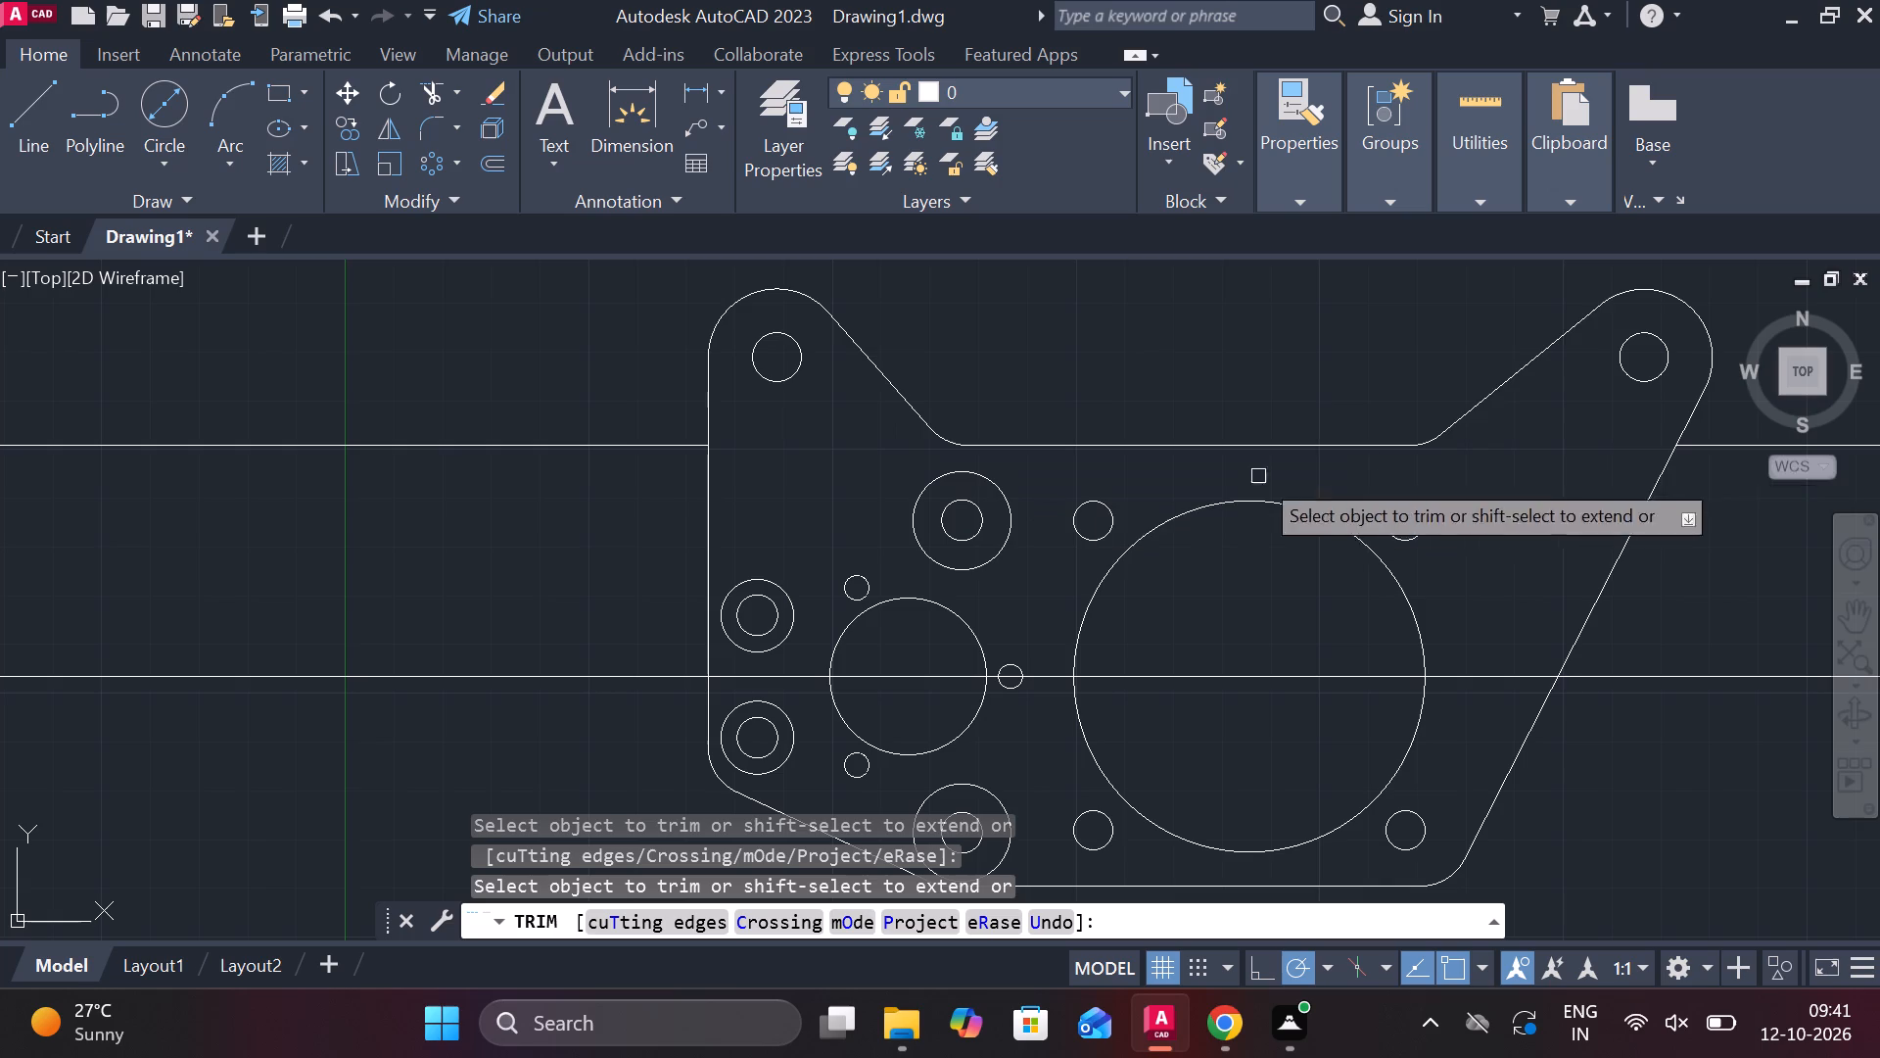
{"action": "key", "text": "Escape"}
Erase the two leftover horizontal line segments extending outside the plate at top-edge level.
{"action": "left_click", "coordinate": [662, 439]}
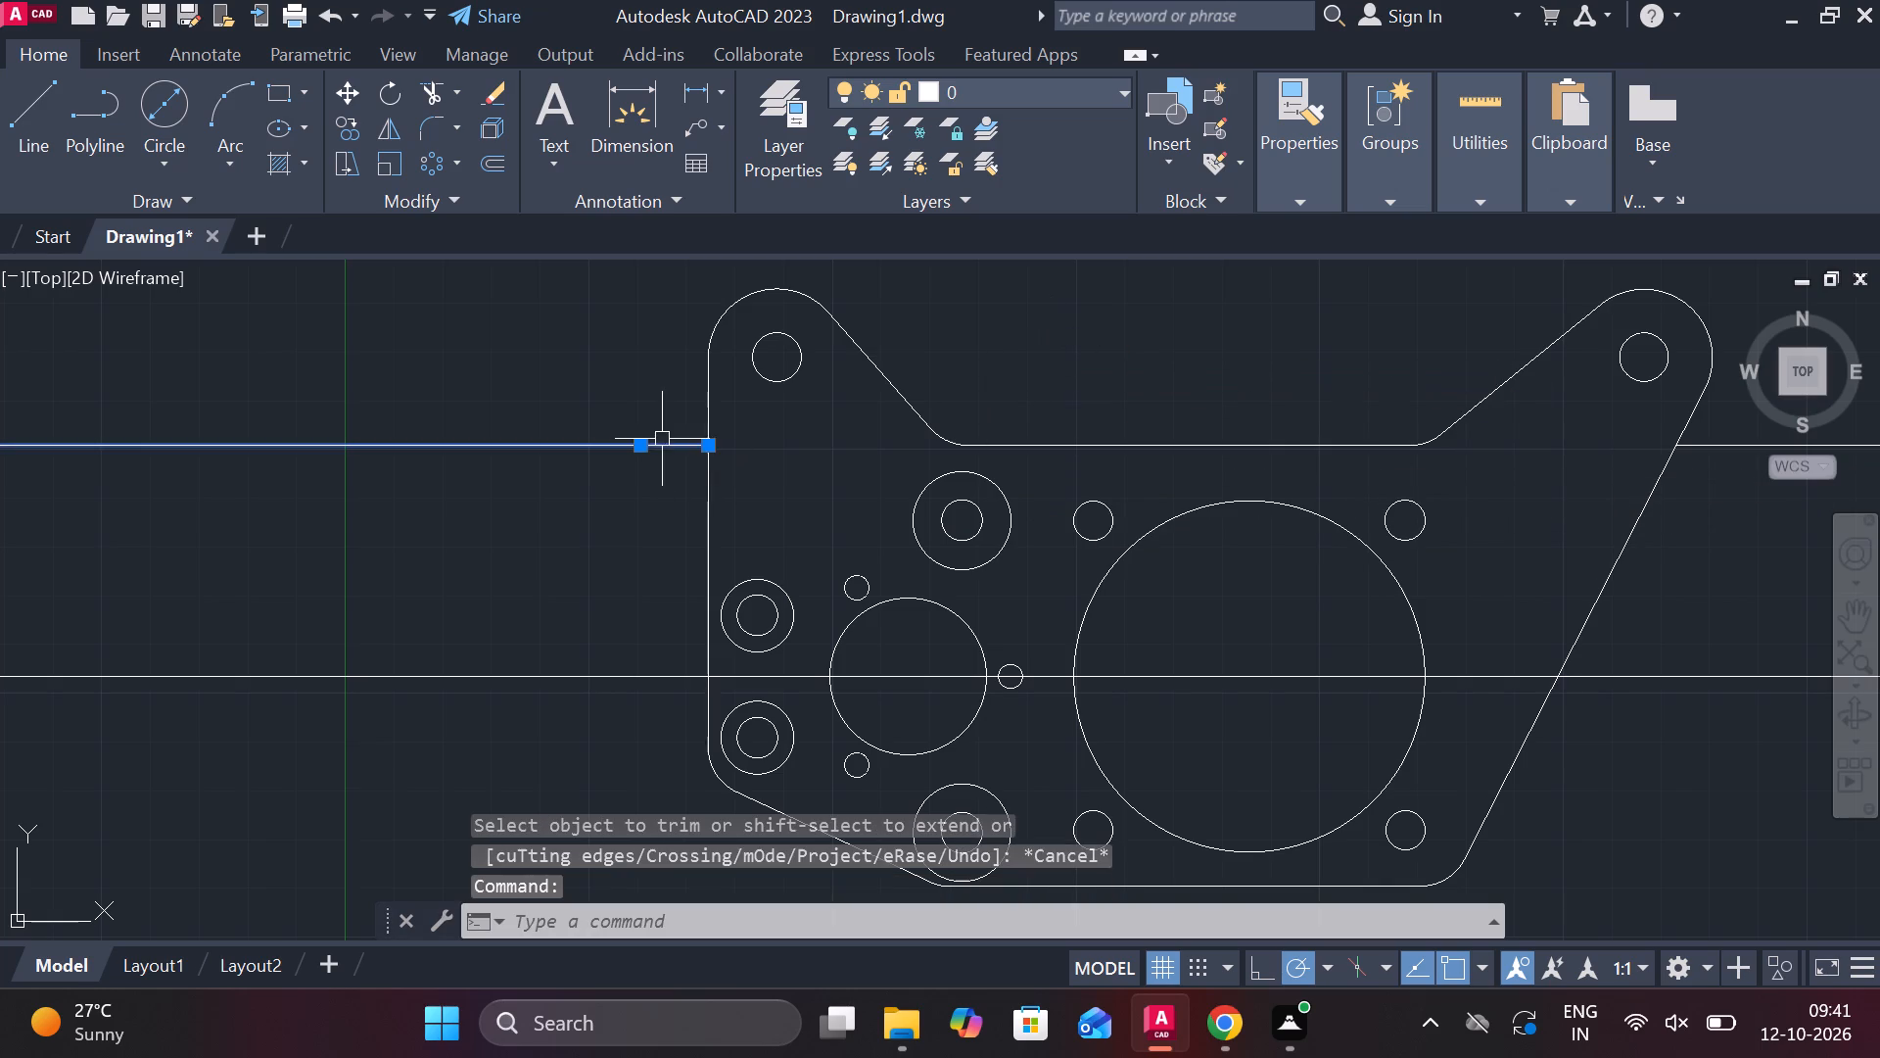
{"action": "scroll", "coordinate": [707, 498], "scroll_direction": "down", "scroll_amount": 2}
{"action": "left_click", "coordinate": [1205, 479]}
{"action": "type", "text": "e"}
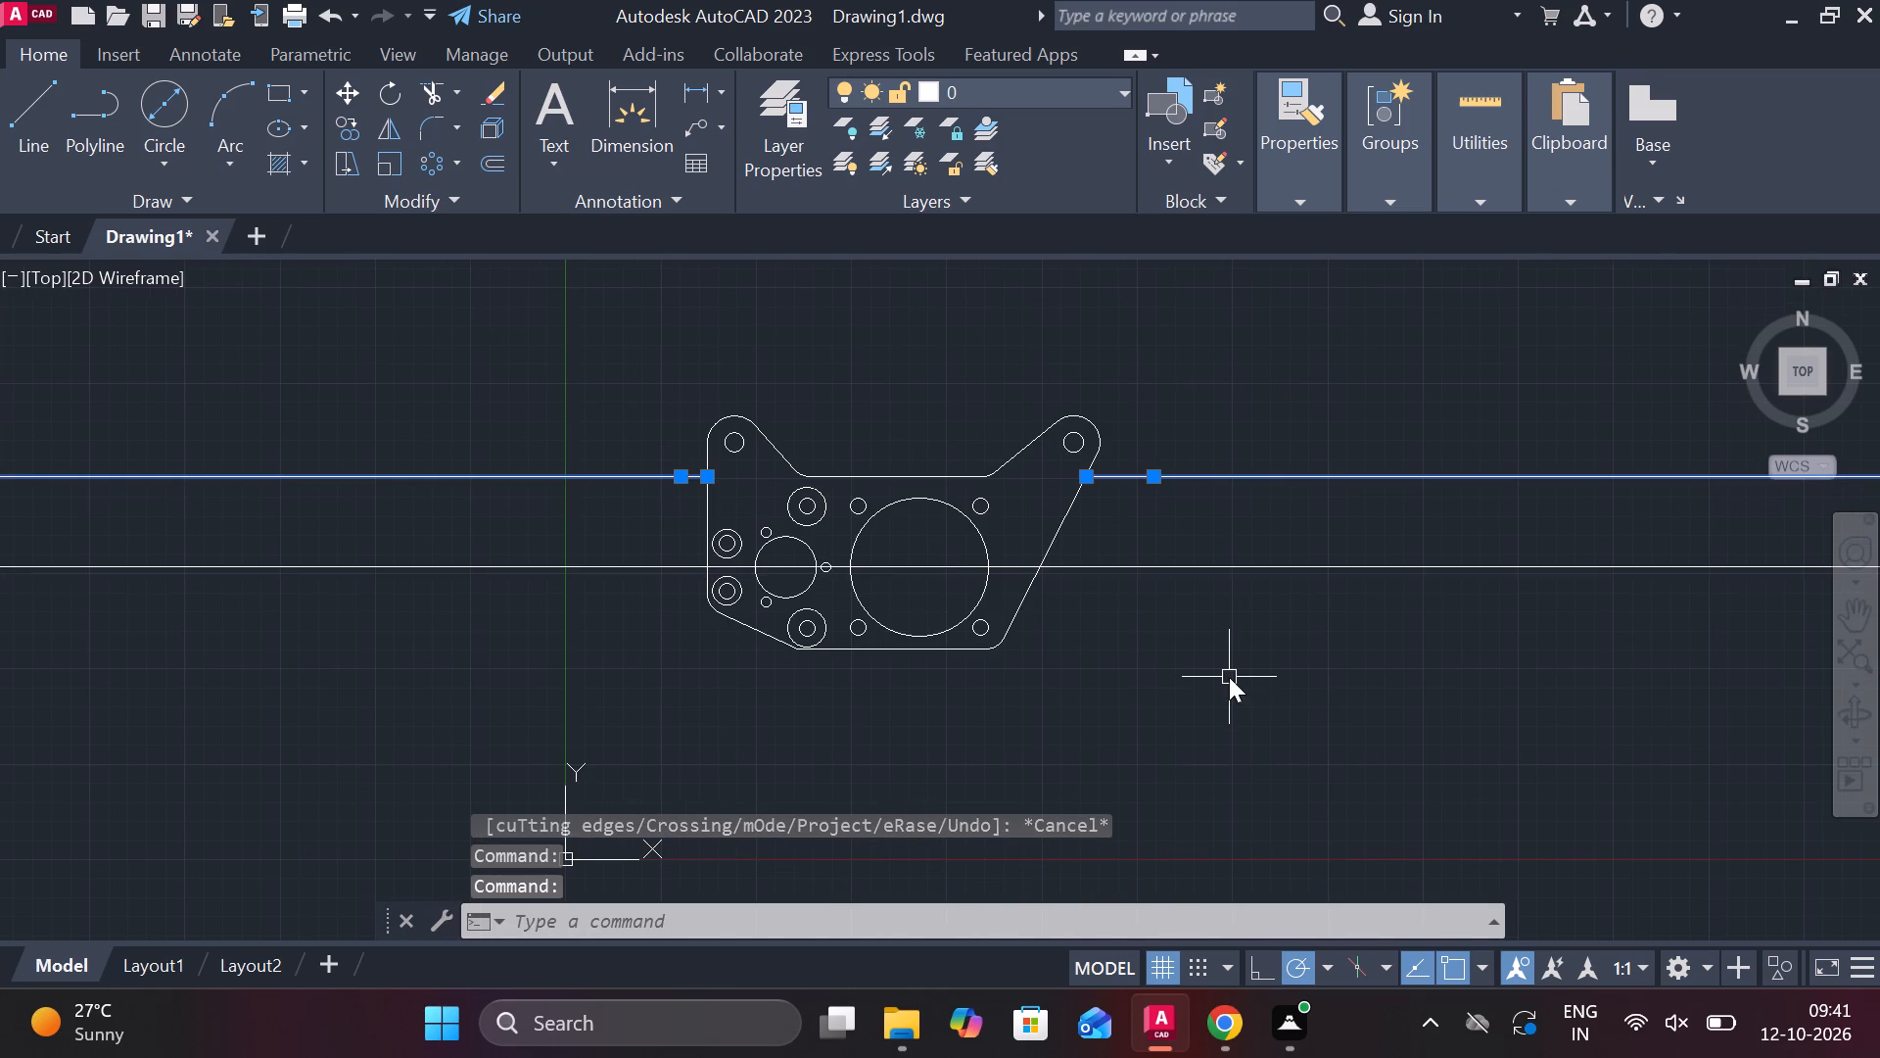
{"action": "key", "text": "space"}
{"action": "scroll", "coordinate": [1114, 639], "scroll_direction": "up", "scroll_amount": 2}
{"action": "scroll", "coordinate": [1114, 639], "scroll_direction": "down", "scroll_amount": 1}
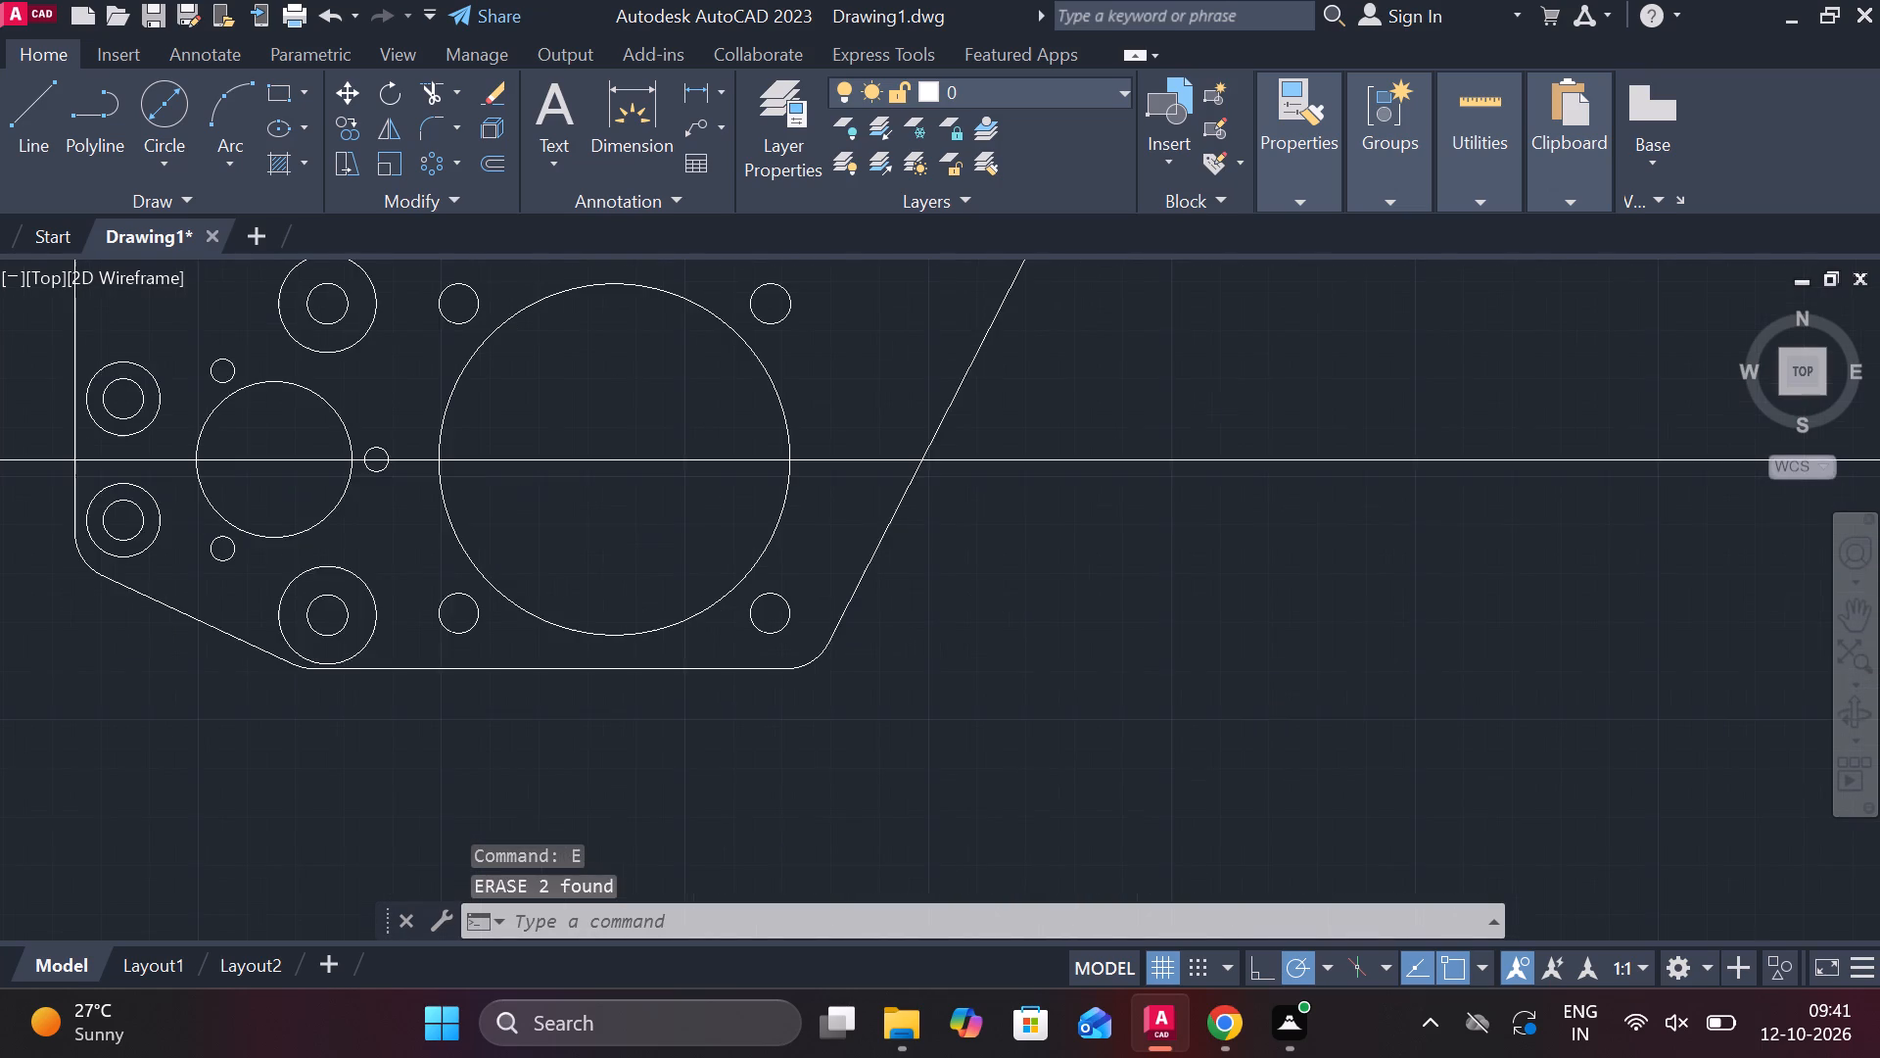
{"action": "middle_click_drag", "start_coordinate": [1215, 681], "coordinate": [1265, 745]}
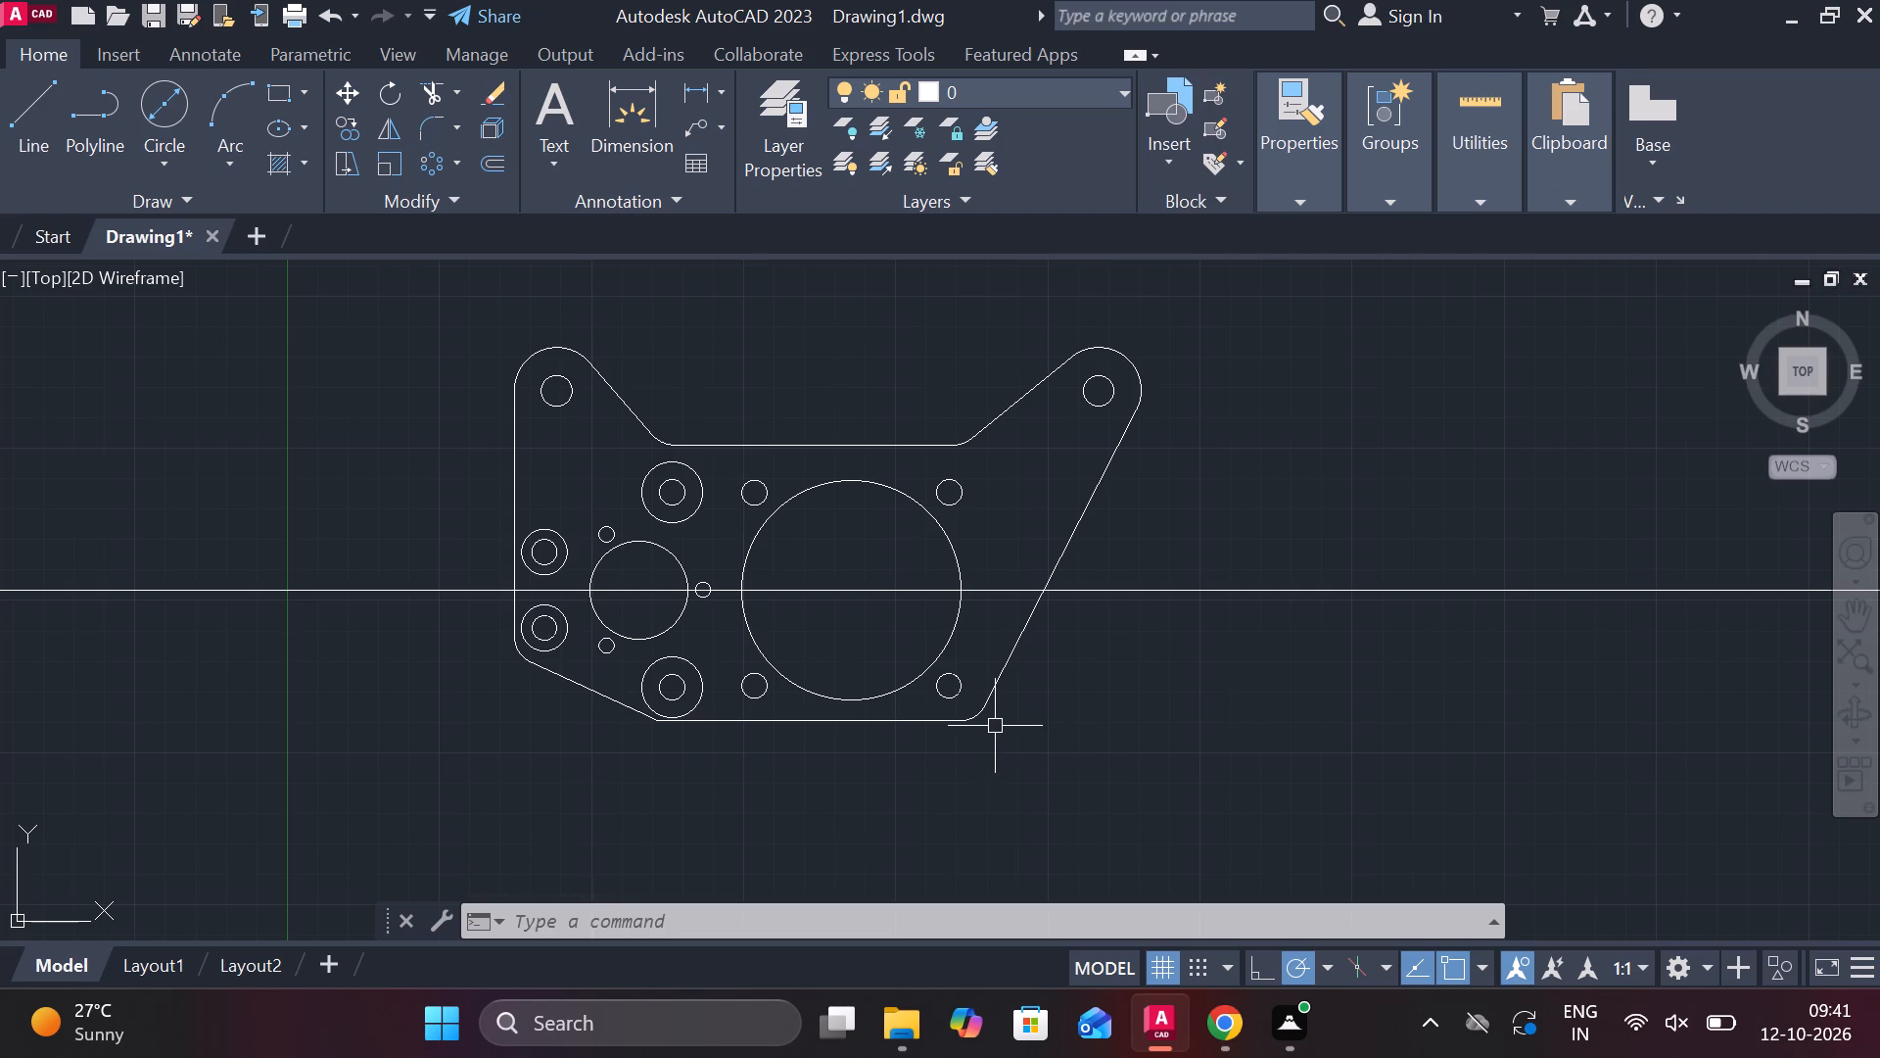
Draw a vertical line from the centre of the large circle up to a point above the plate.
{"action": "left_click", "coordinate": [704, 84]}
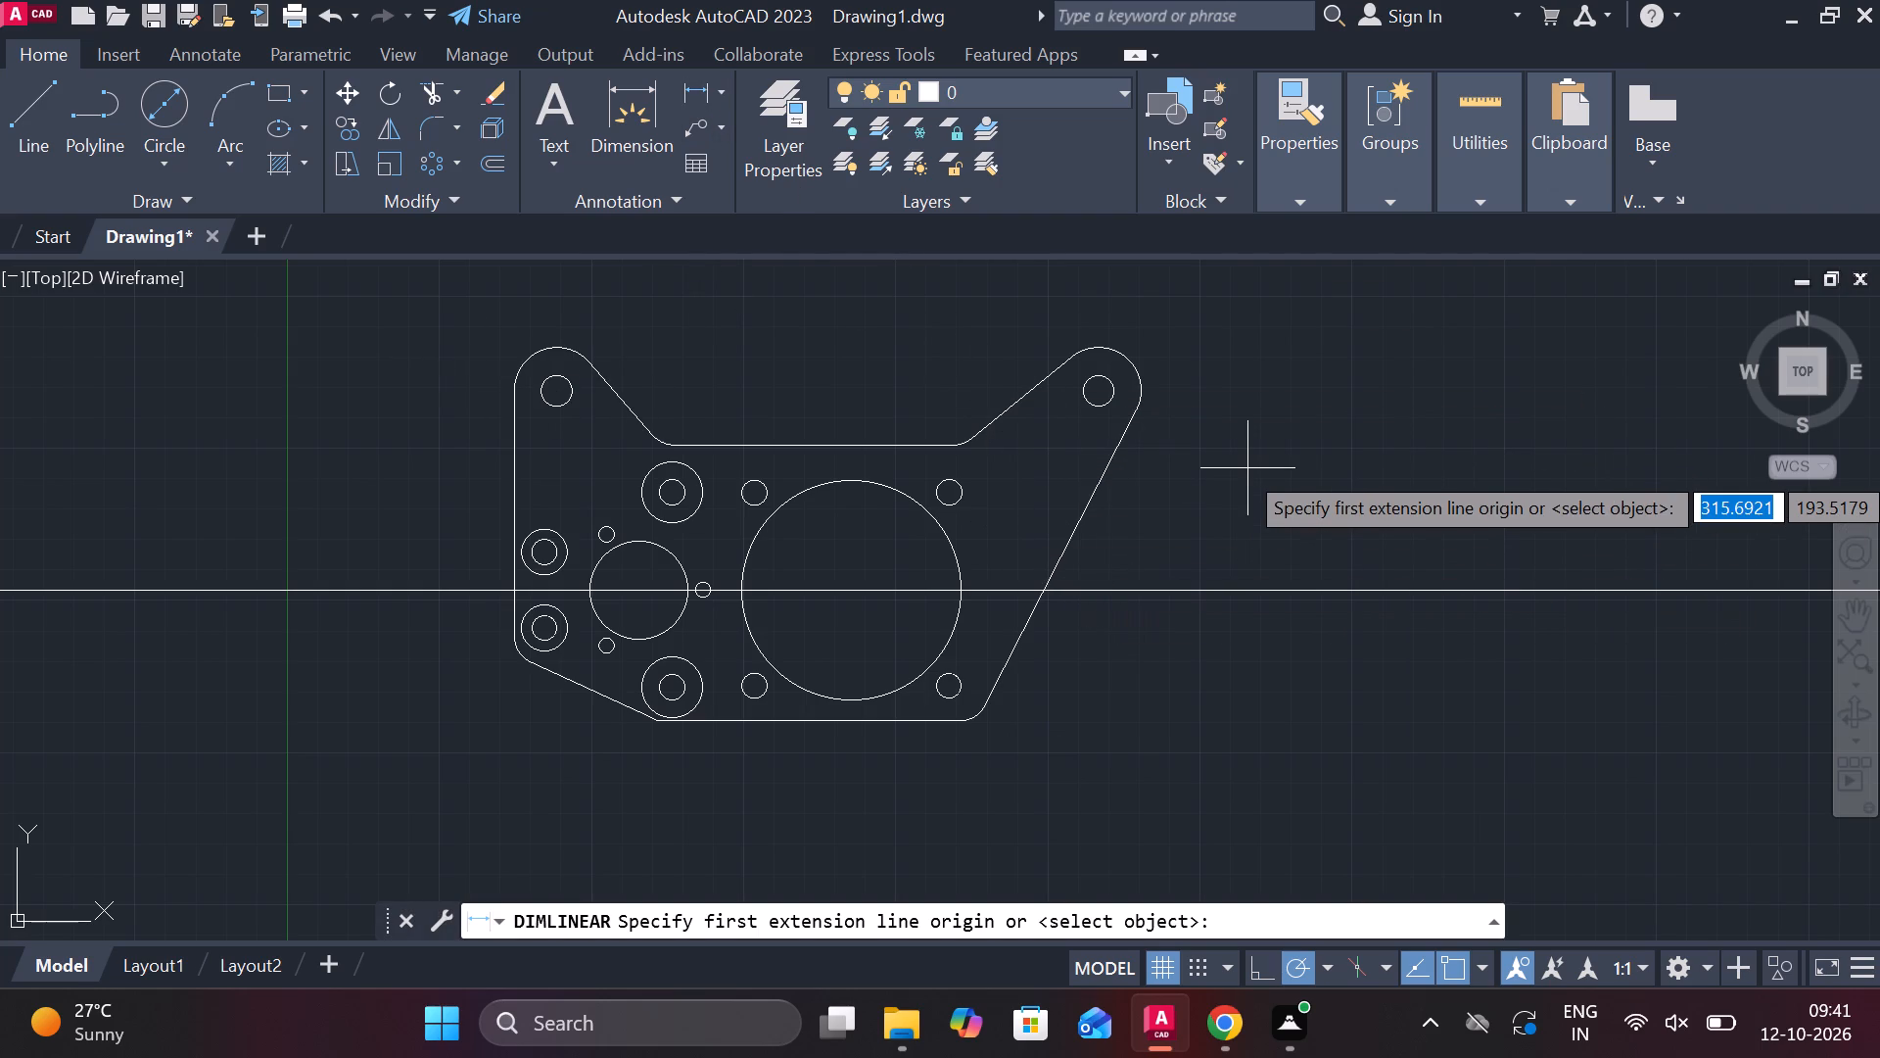
{"action": "key", "text": "Escape"}
{"action": "middle_click_drag", "start_coordinate": [1259, 468], "coordinate": [1289, 570]}
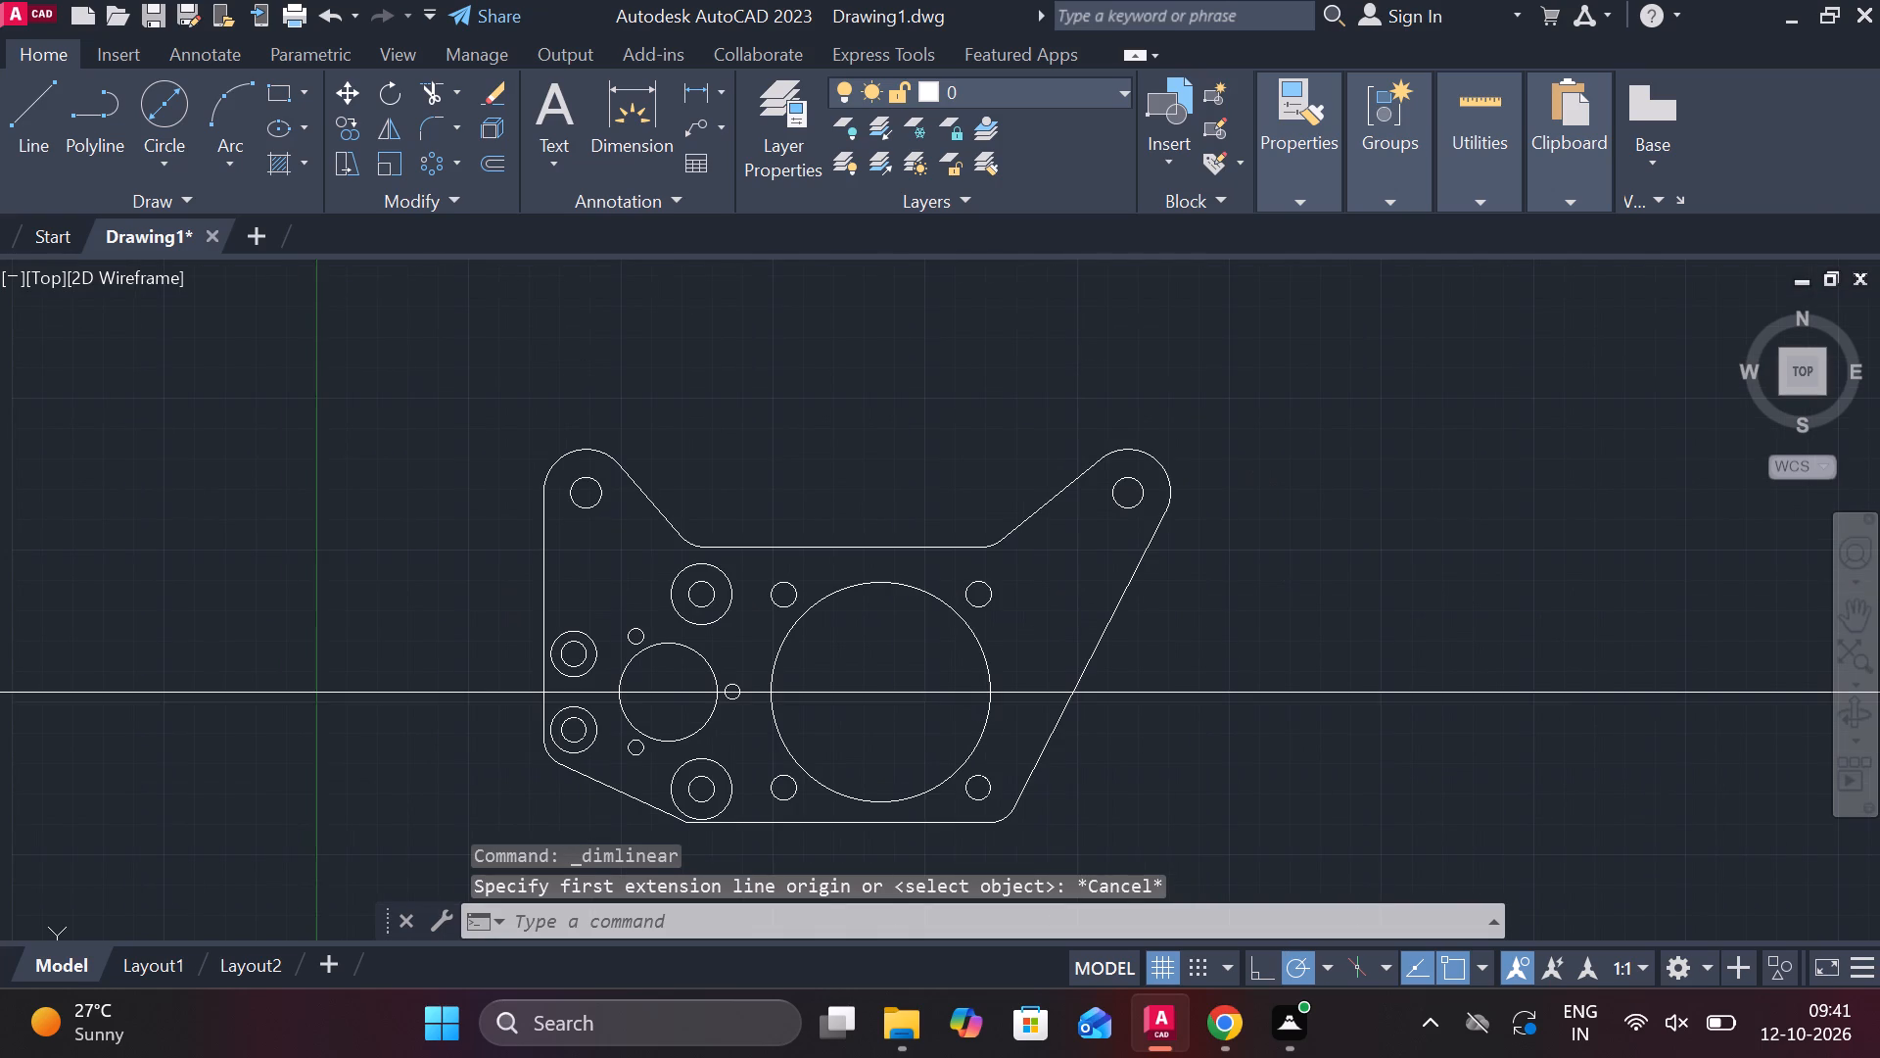
{"action": "key", "text": "l"}
{"action": "key", "text": "Return"}
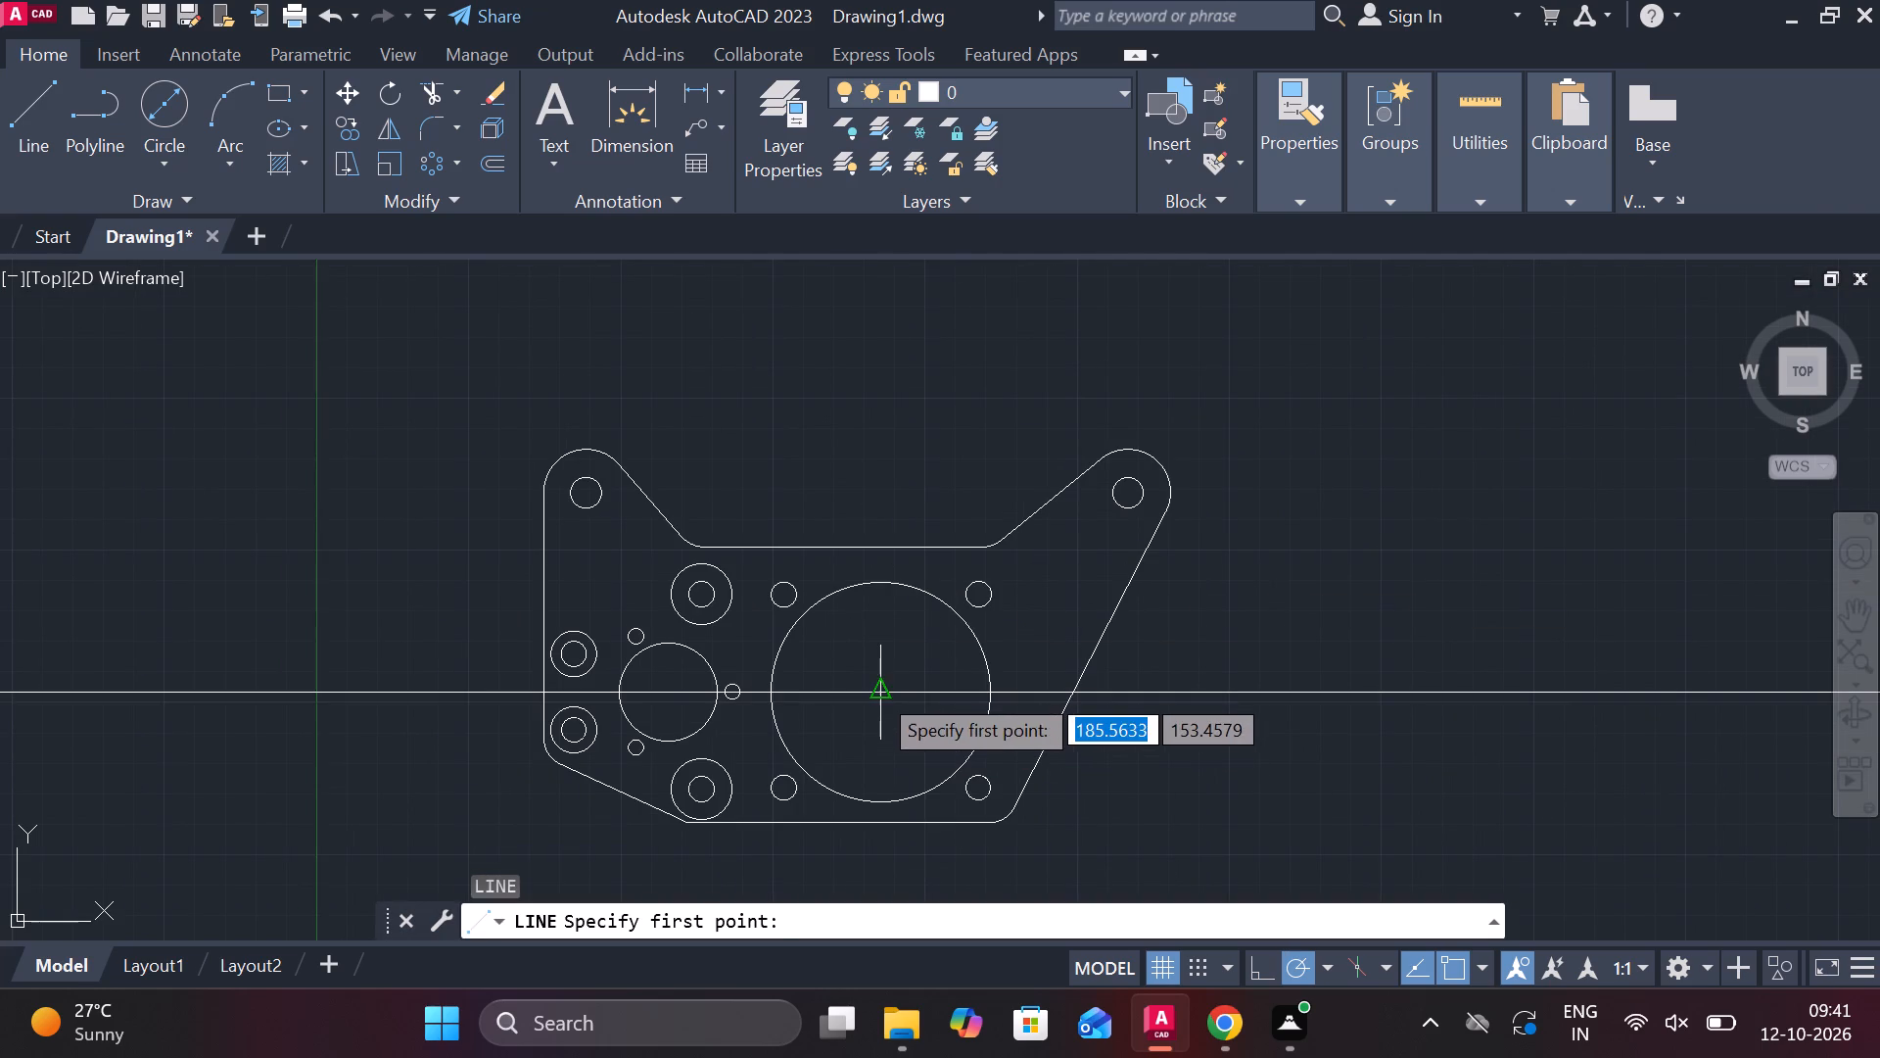
{"action": "left_click", "coordinate": [876, 691]}
{"action": "middle_click_drag", "start_coordinate": [831, 486], "coordinate": [808, 554]}
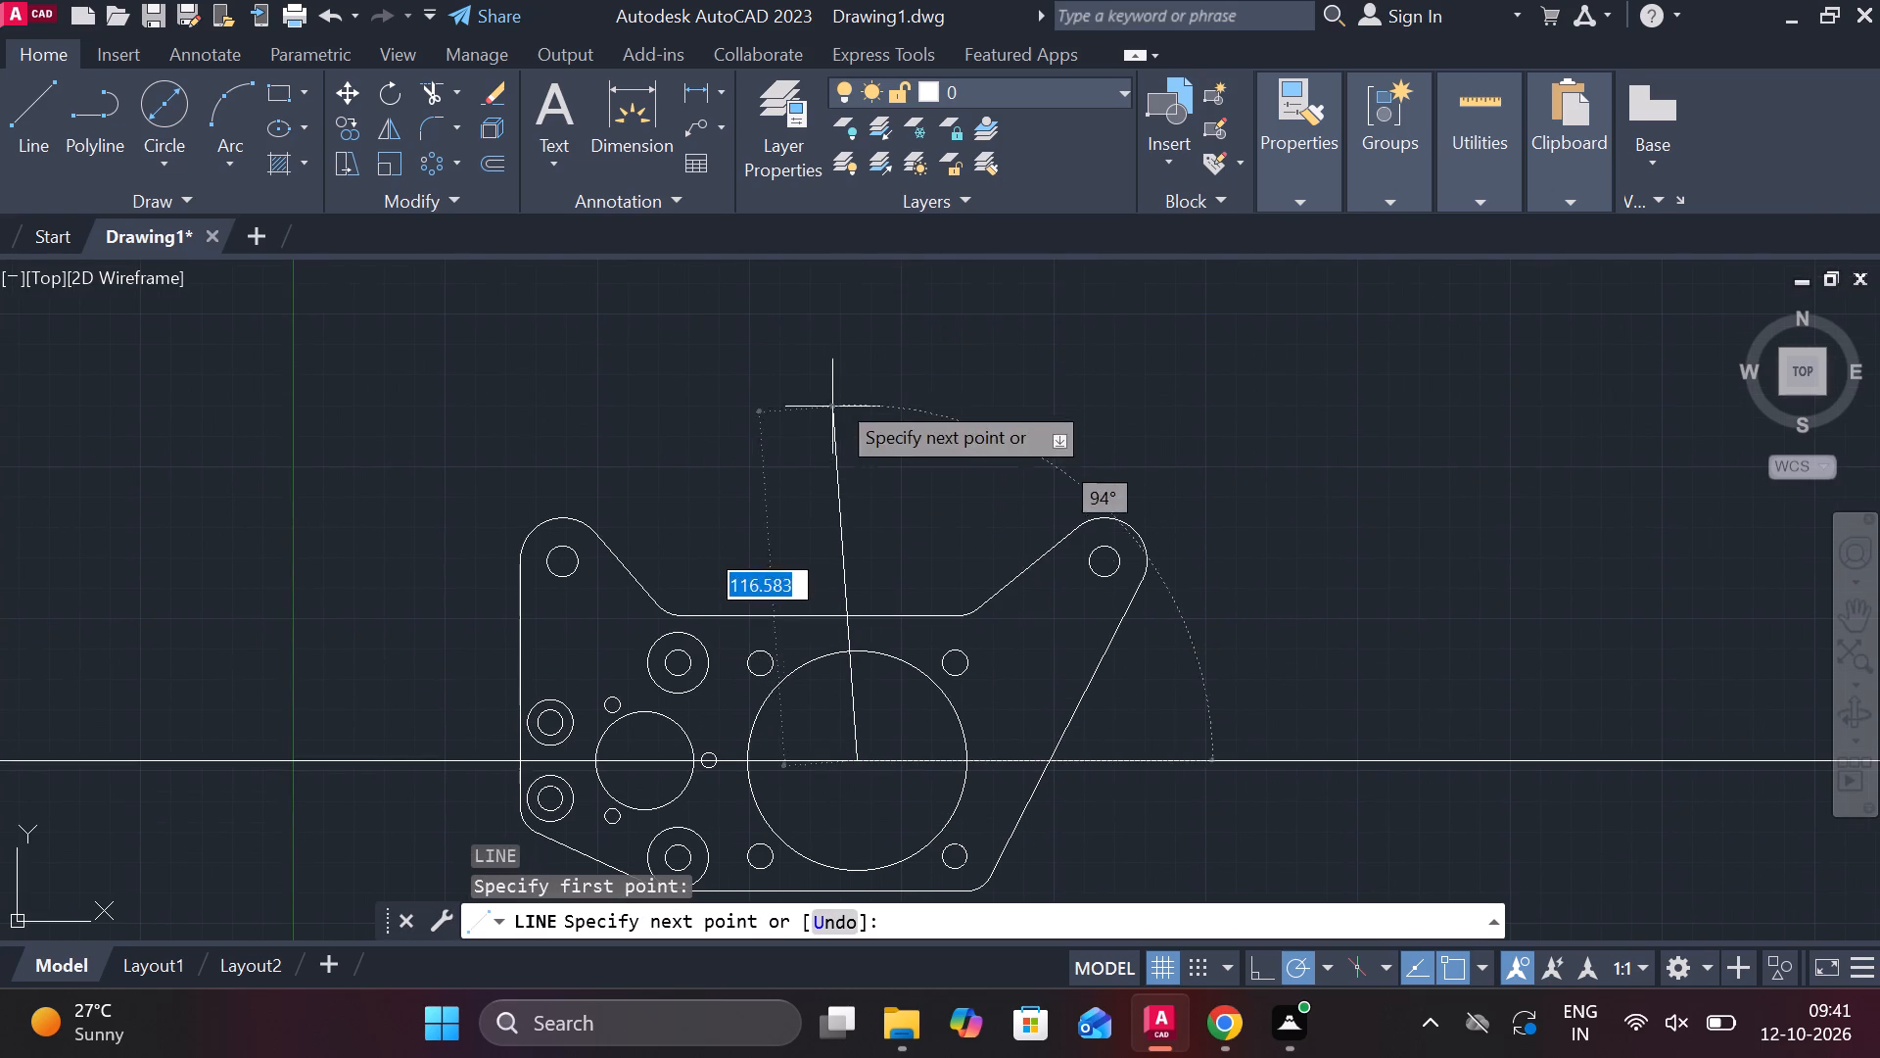
{"action": "left_click", "coordinate": [853, 329]}
{"action": "key", "text": "Escape"}
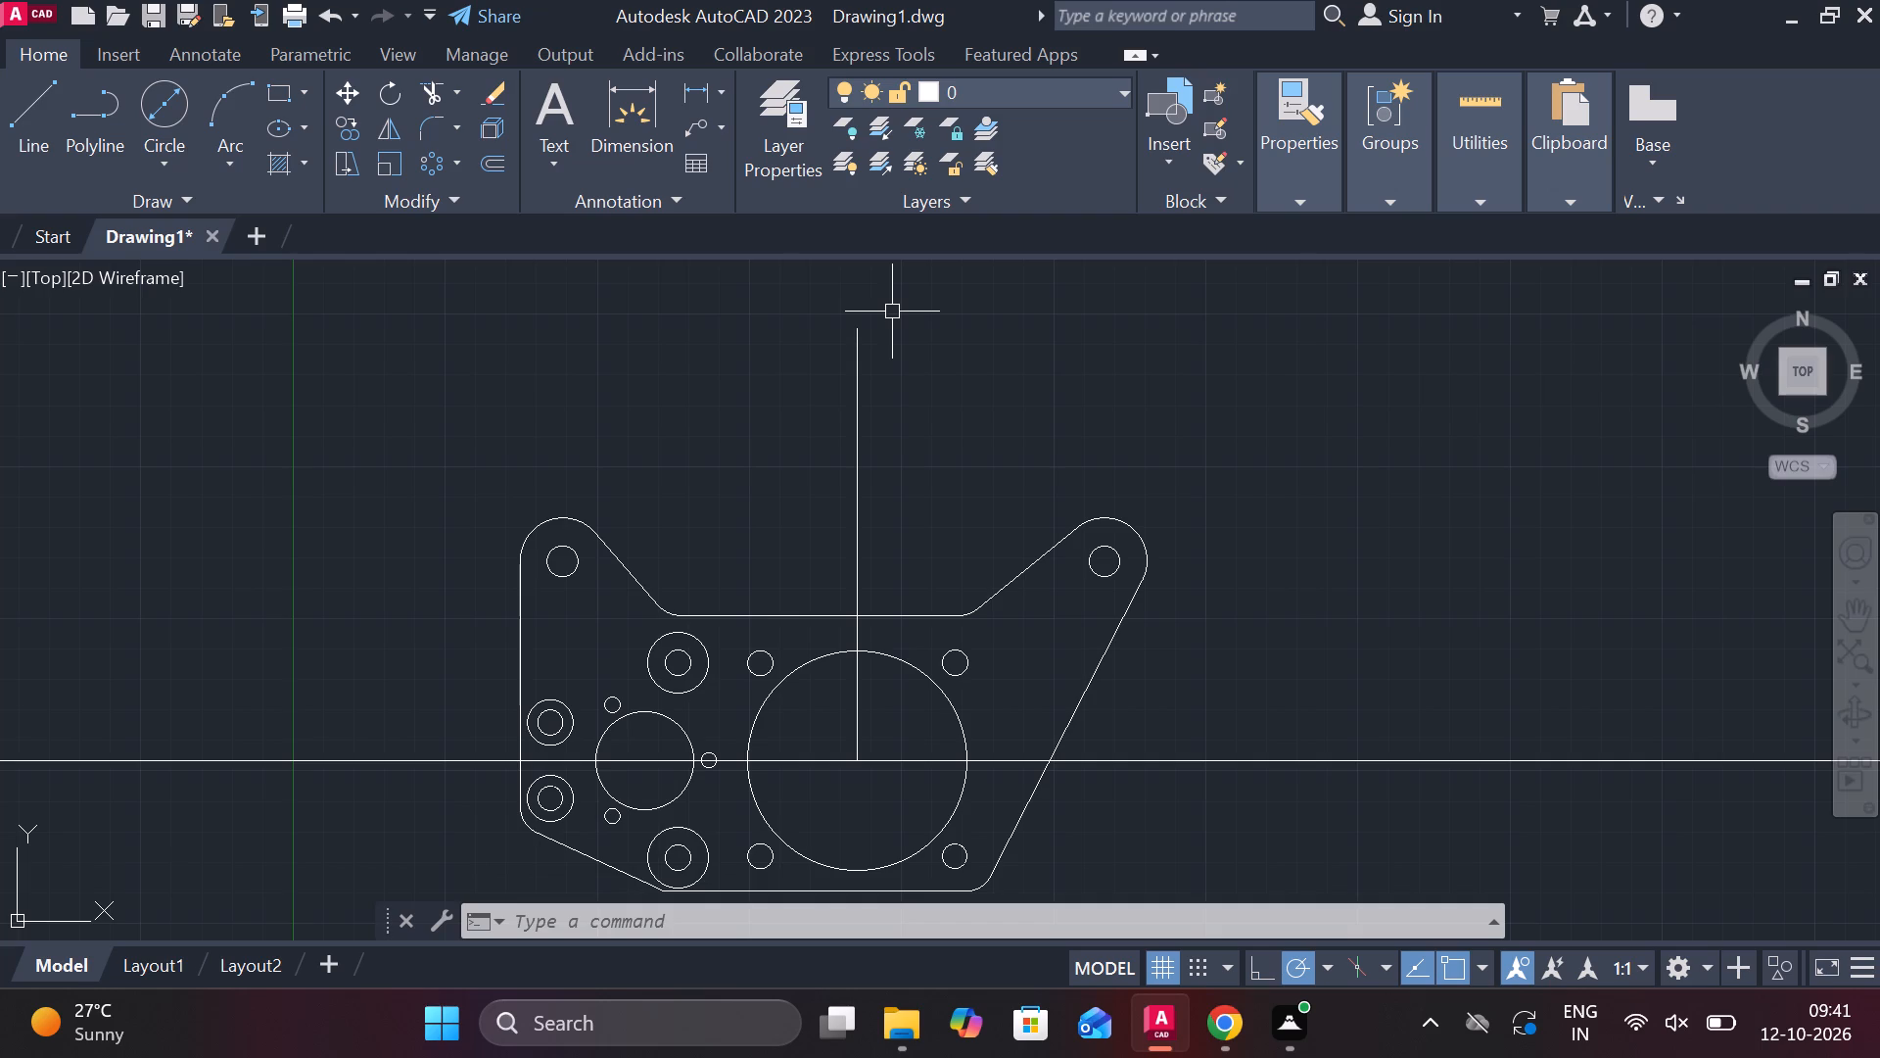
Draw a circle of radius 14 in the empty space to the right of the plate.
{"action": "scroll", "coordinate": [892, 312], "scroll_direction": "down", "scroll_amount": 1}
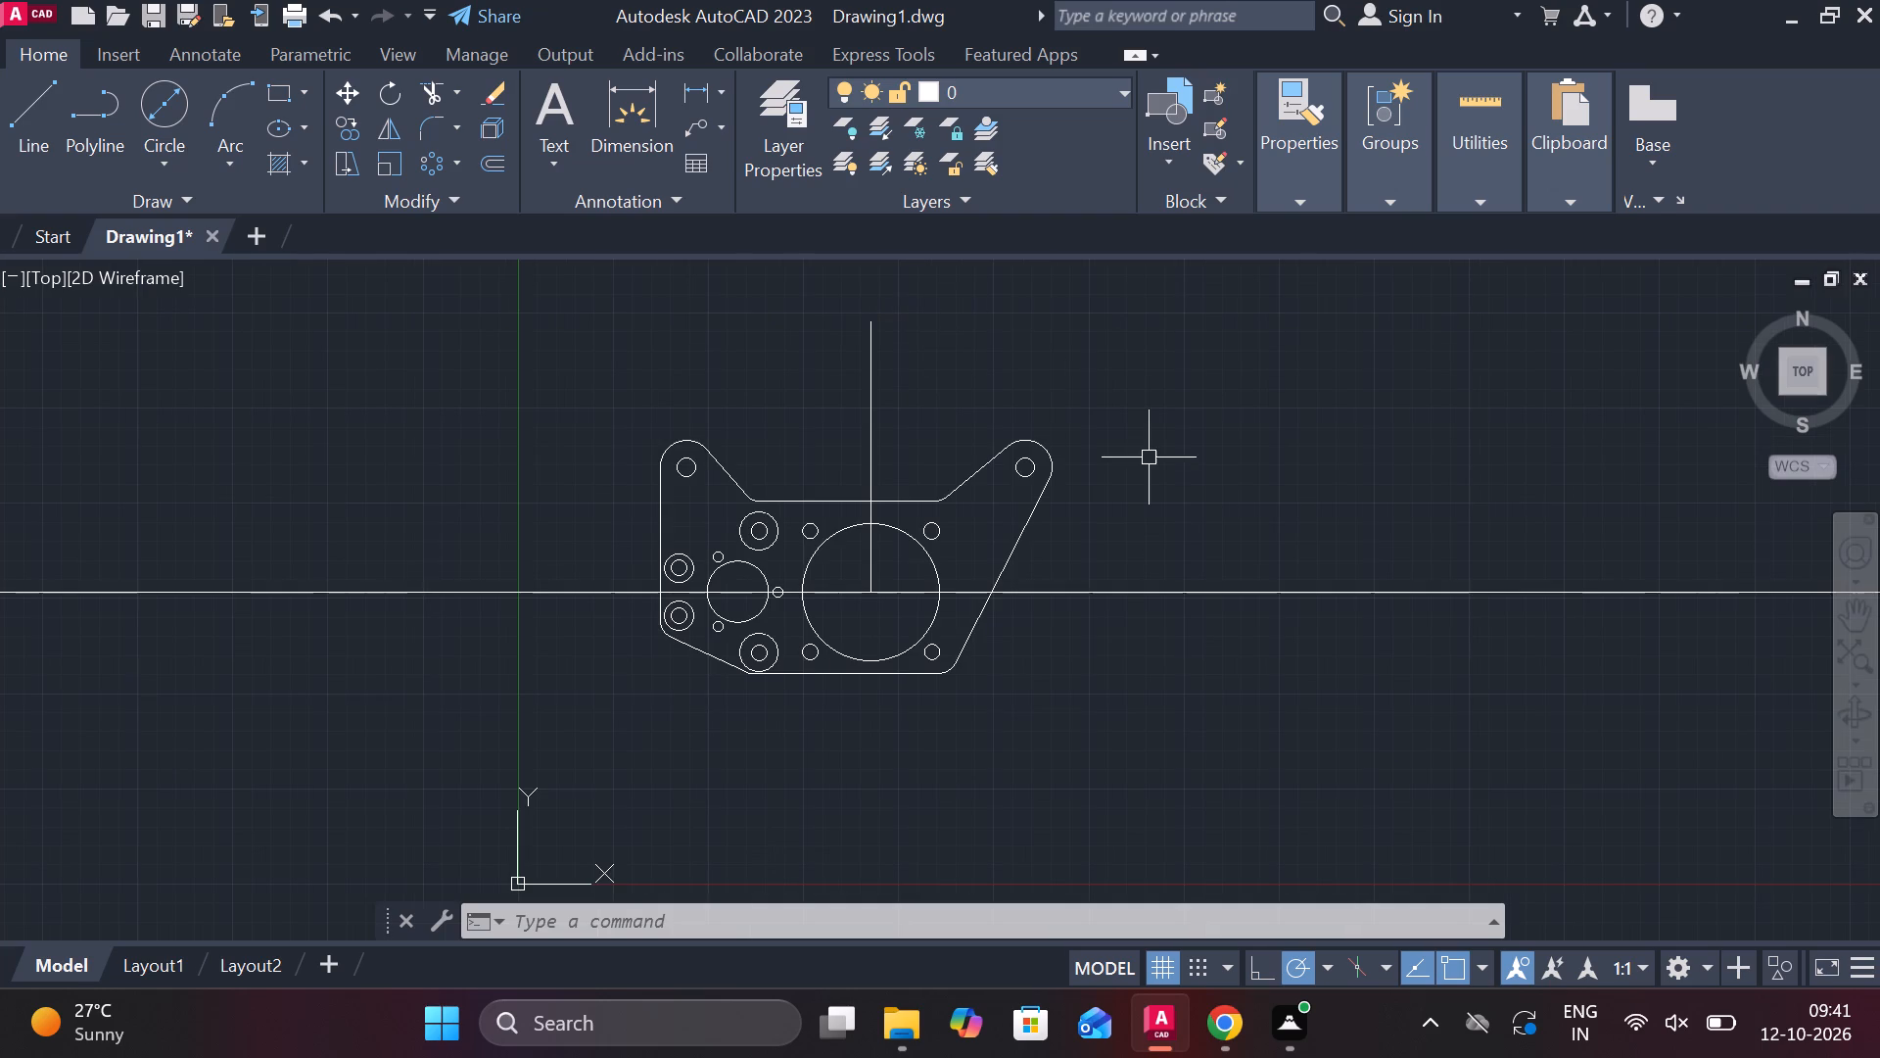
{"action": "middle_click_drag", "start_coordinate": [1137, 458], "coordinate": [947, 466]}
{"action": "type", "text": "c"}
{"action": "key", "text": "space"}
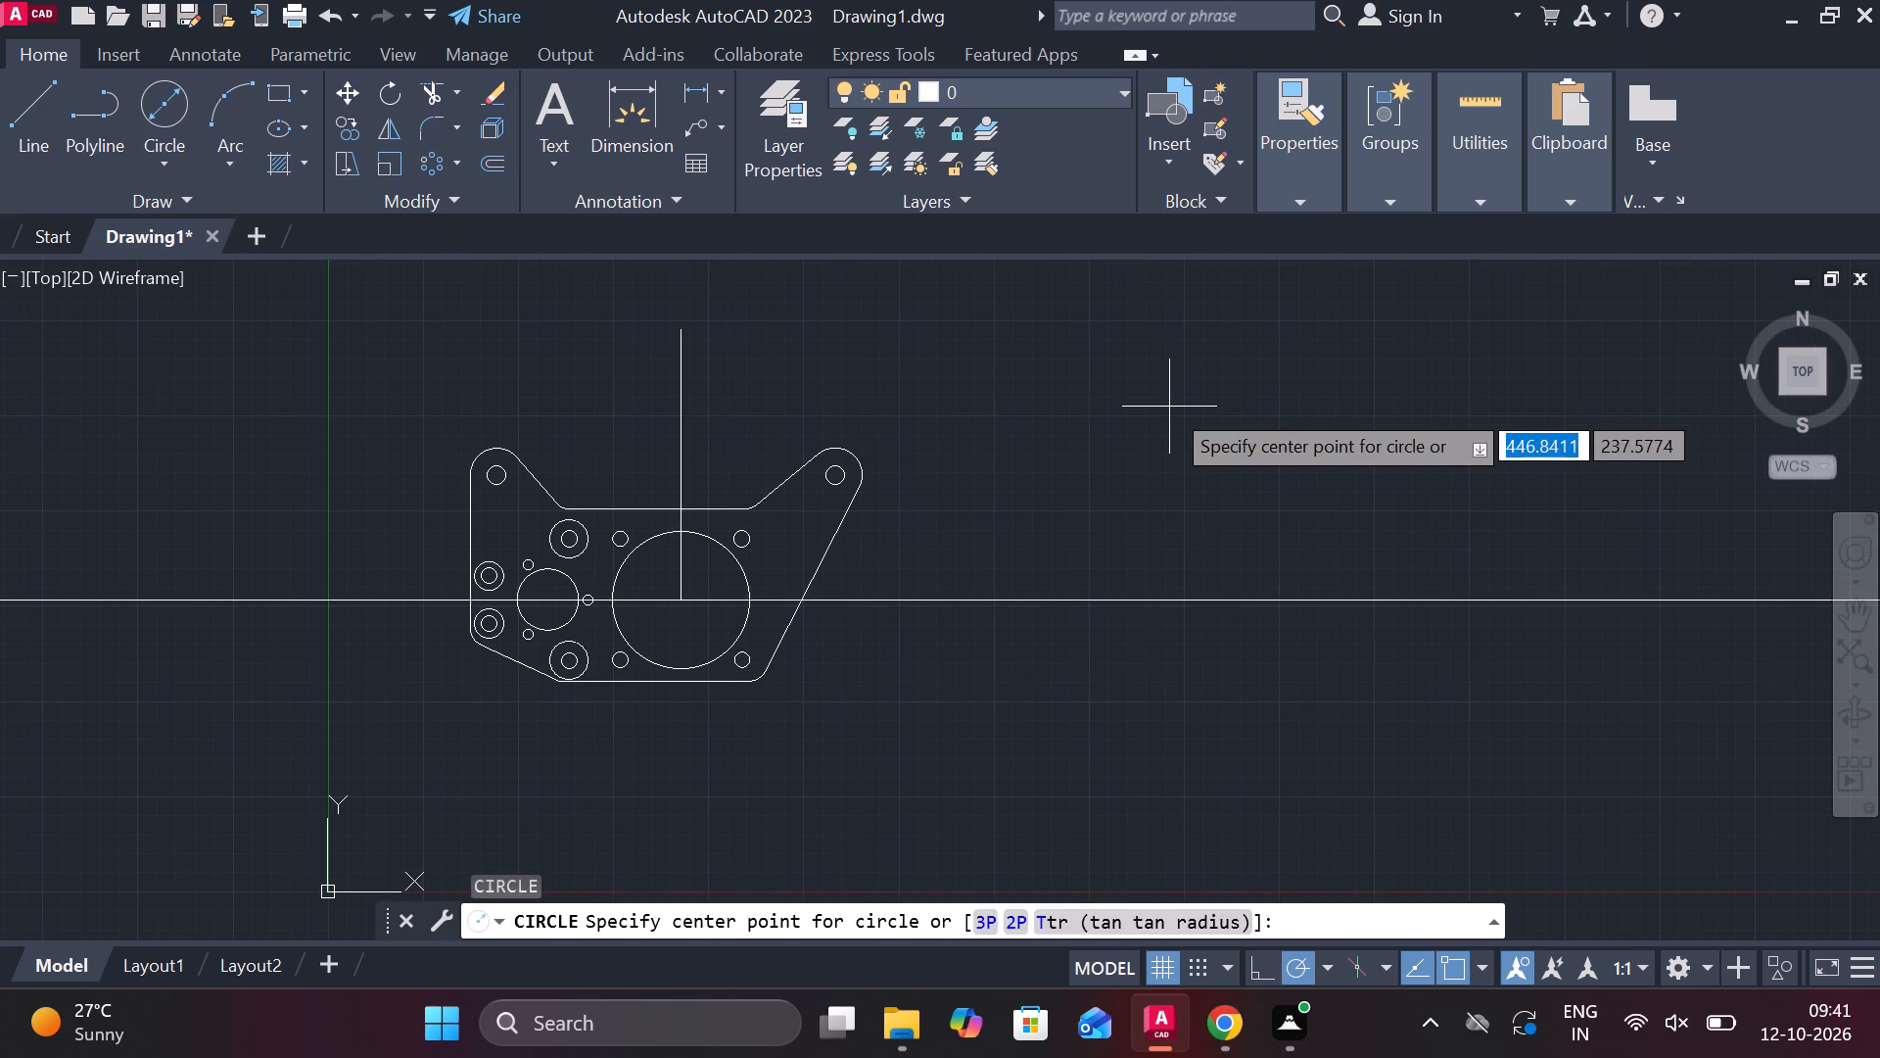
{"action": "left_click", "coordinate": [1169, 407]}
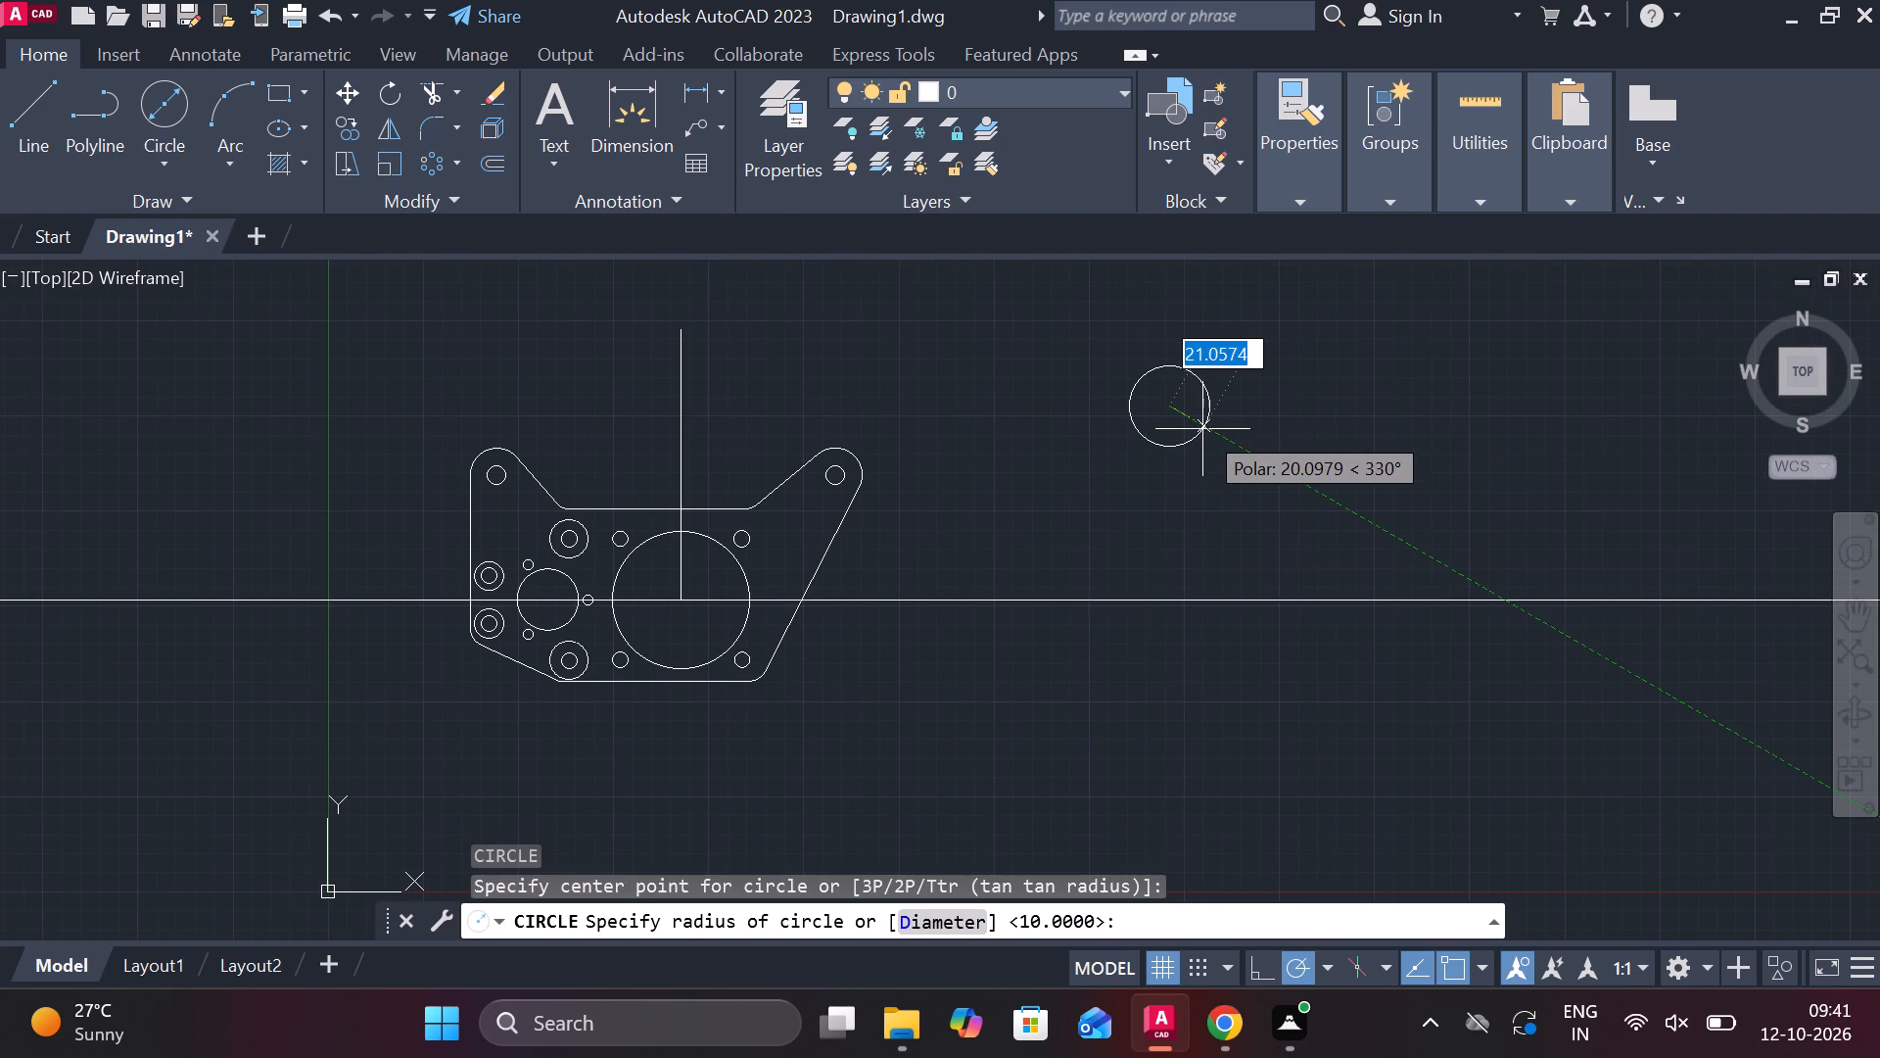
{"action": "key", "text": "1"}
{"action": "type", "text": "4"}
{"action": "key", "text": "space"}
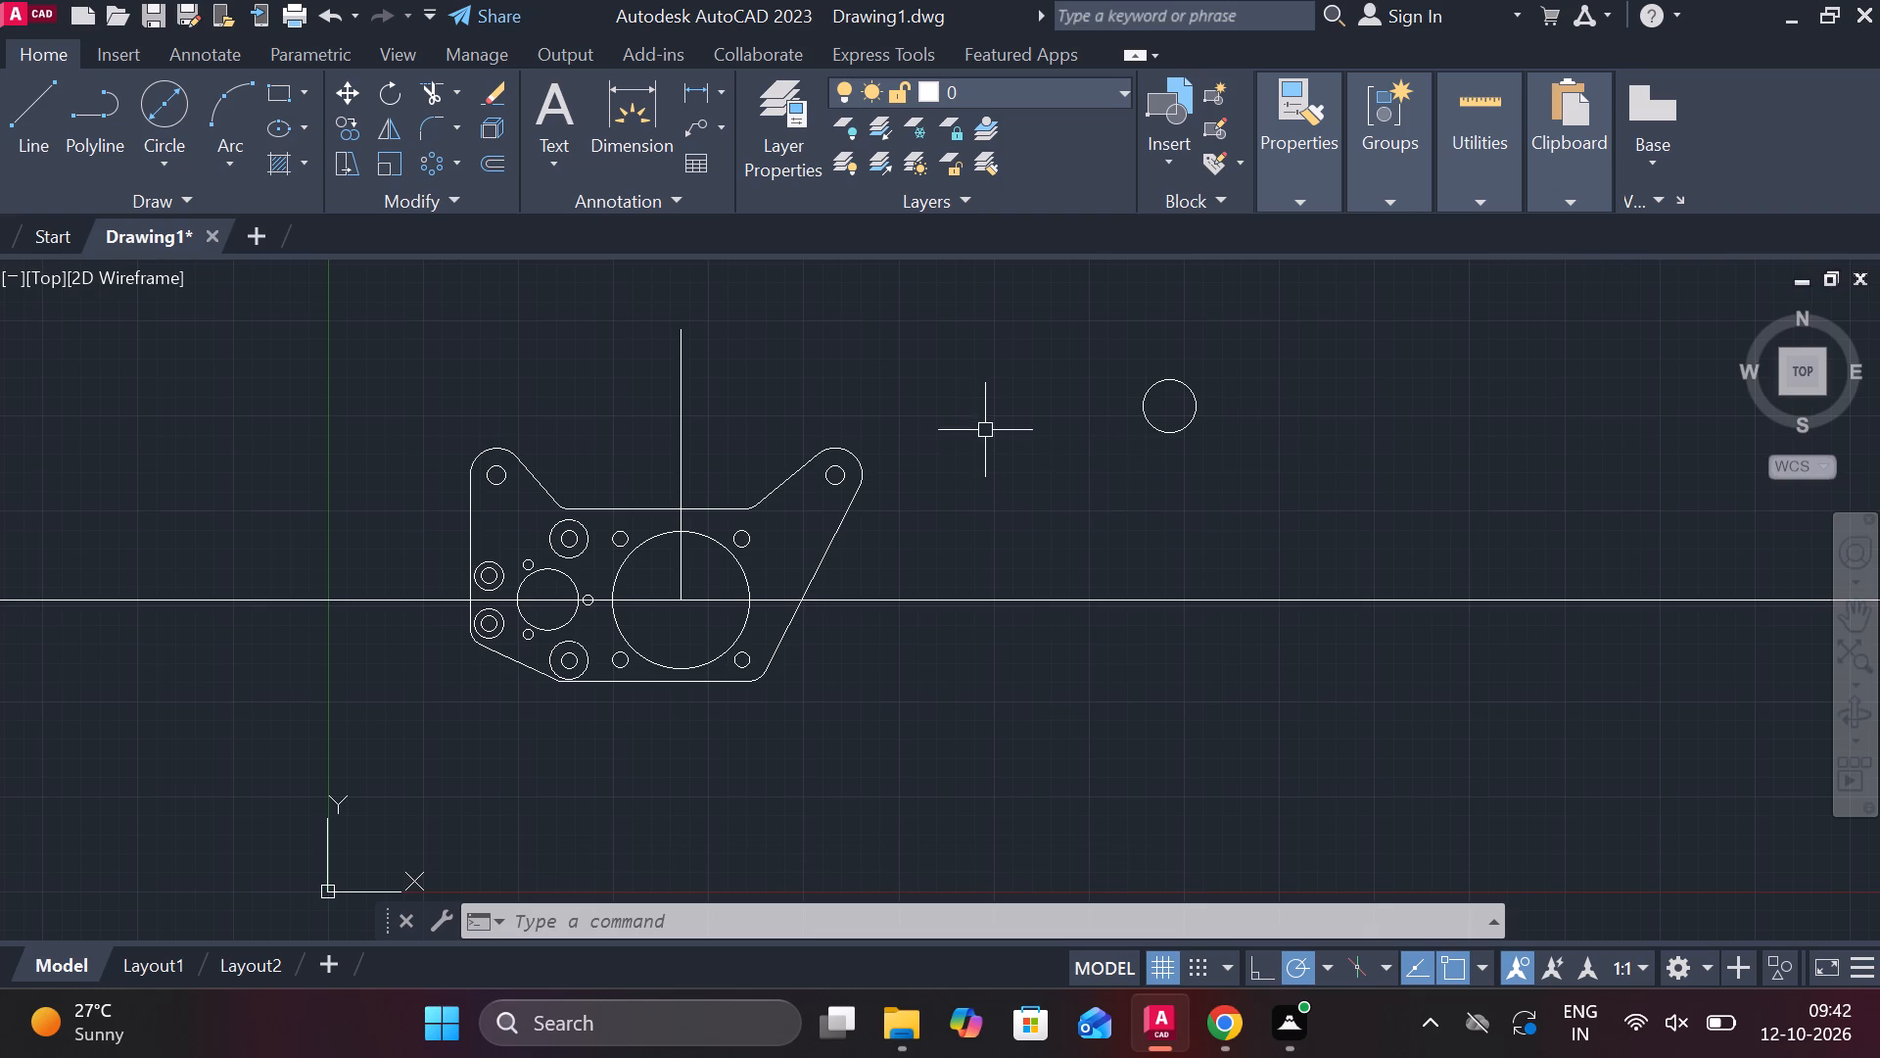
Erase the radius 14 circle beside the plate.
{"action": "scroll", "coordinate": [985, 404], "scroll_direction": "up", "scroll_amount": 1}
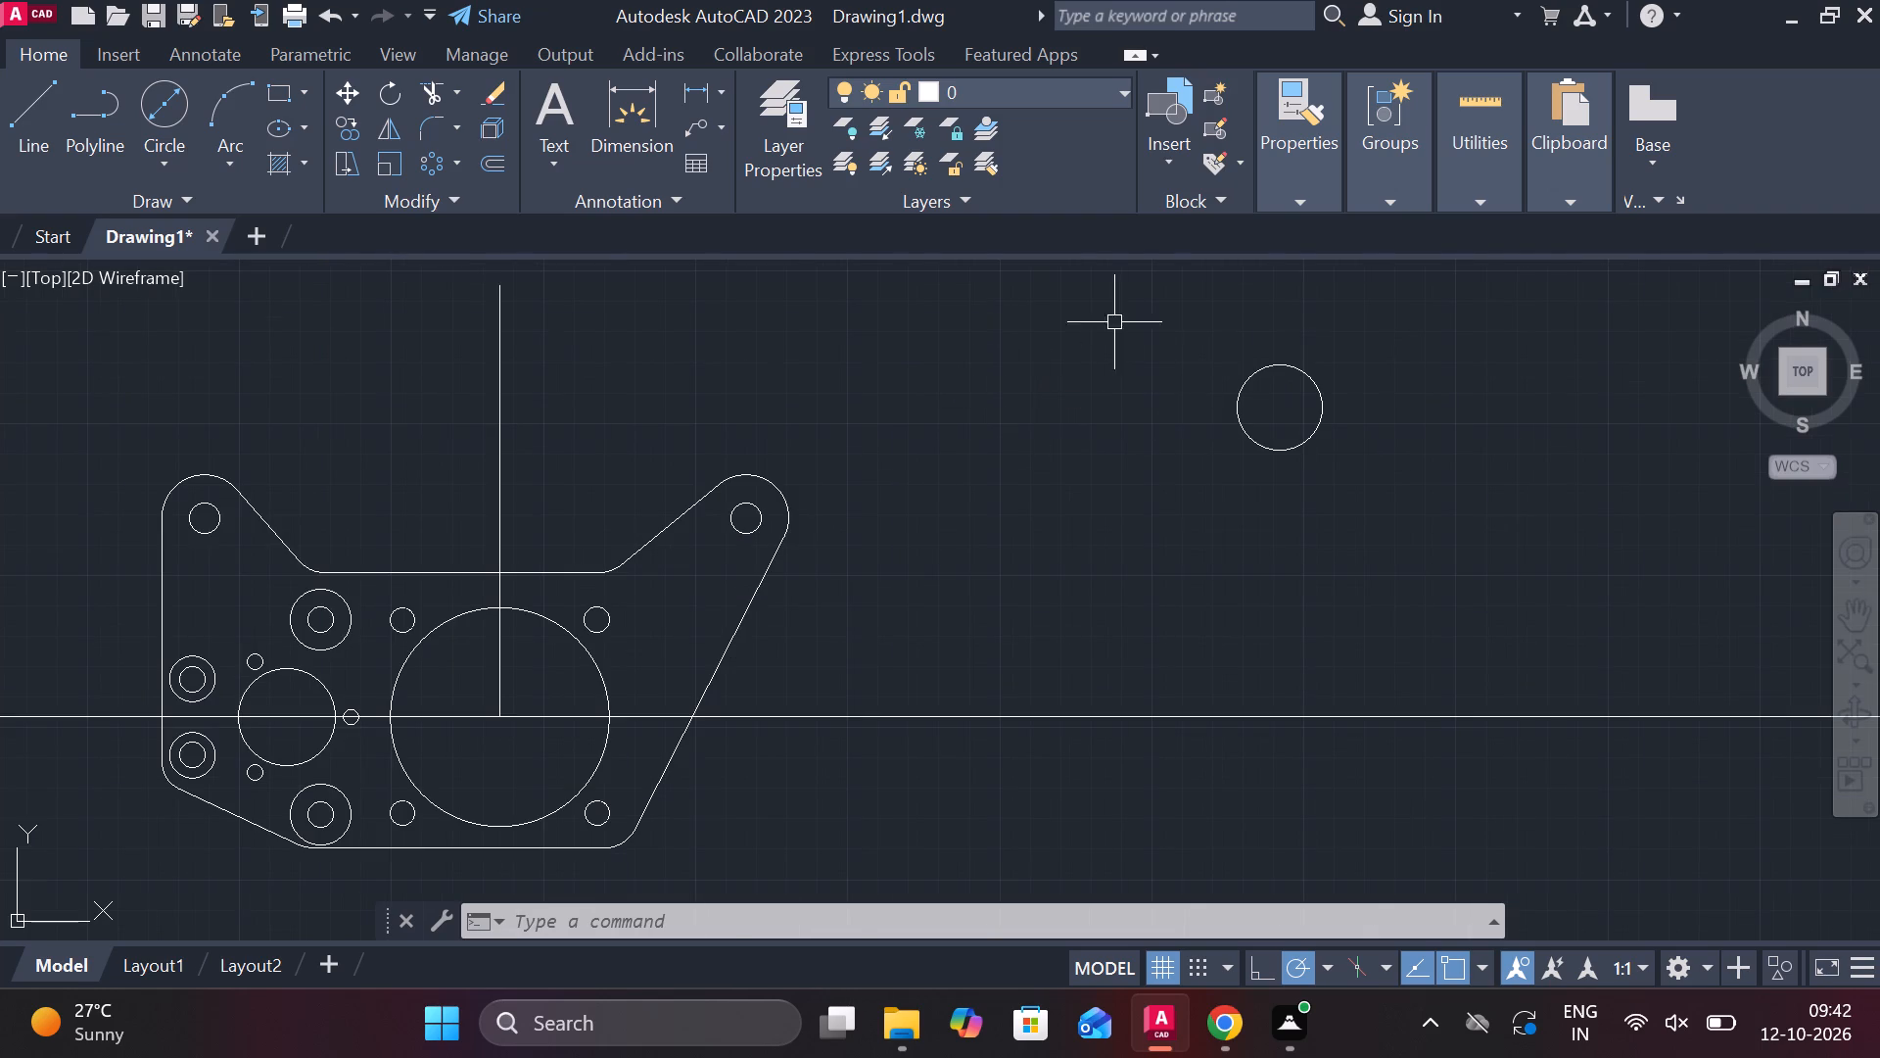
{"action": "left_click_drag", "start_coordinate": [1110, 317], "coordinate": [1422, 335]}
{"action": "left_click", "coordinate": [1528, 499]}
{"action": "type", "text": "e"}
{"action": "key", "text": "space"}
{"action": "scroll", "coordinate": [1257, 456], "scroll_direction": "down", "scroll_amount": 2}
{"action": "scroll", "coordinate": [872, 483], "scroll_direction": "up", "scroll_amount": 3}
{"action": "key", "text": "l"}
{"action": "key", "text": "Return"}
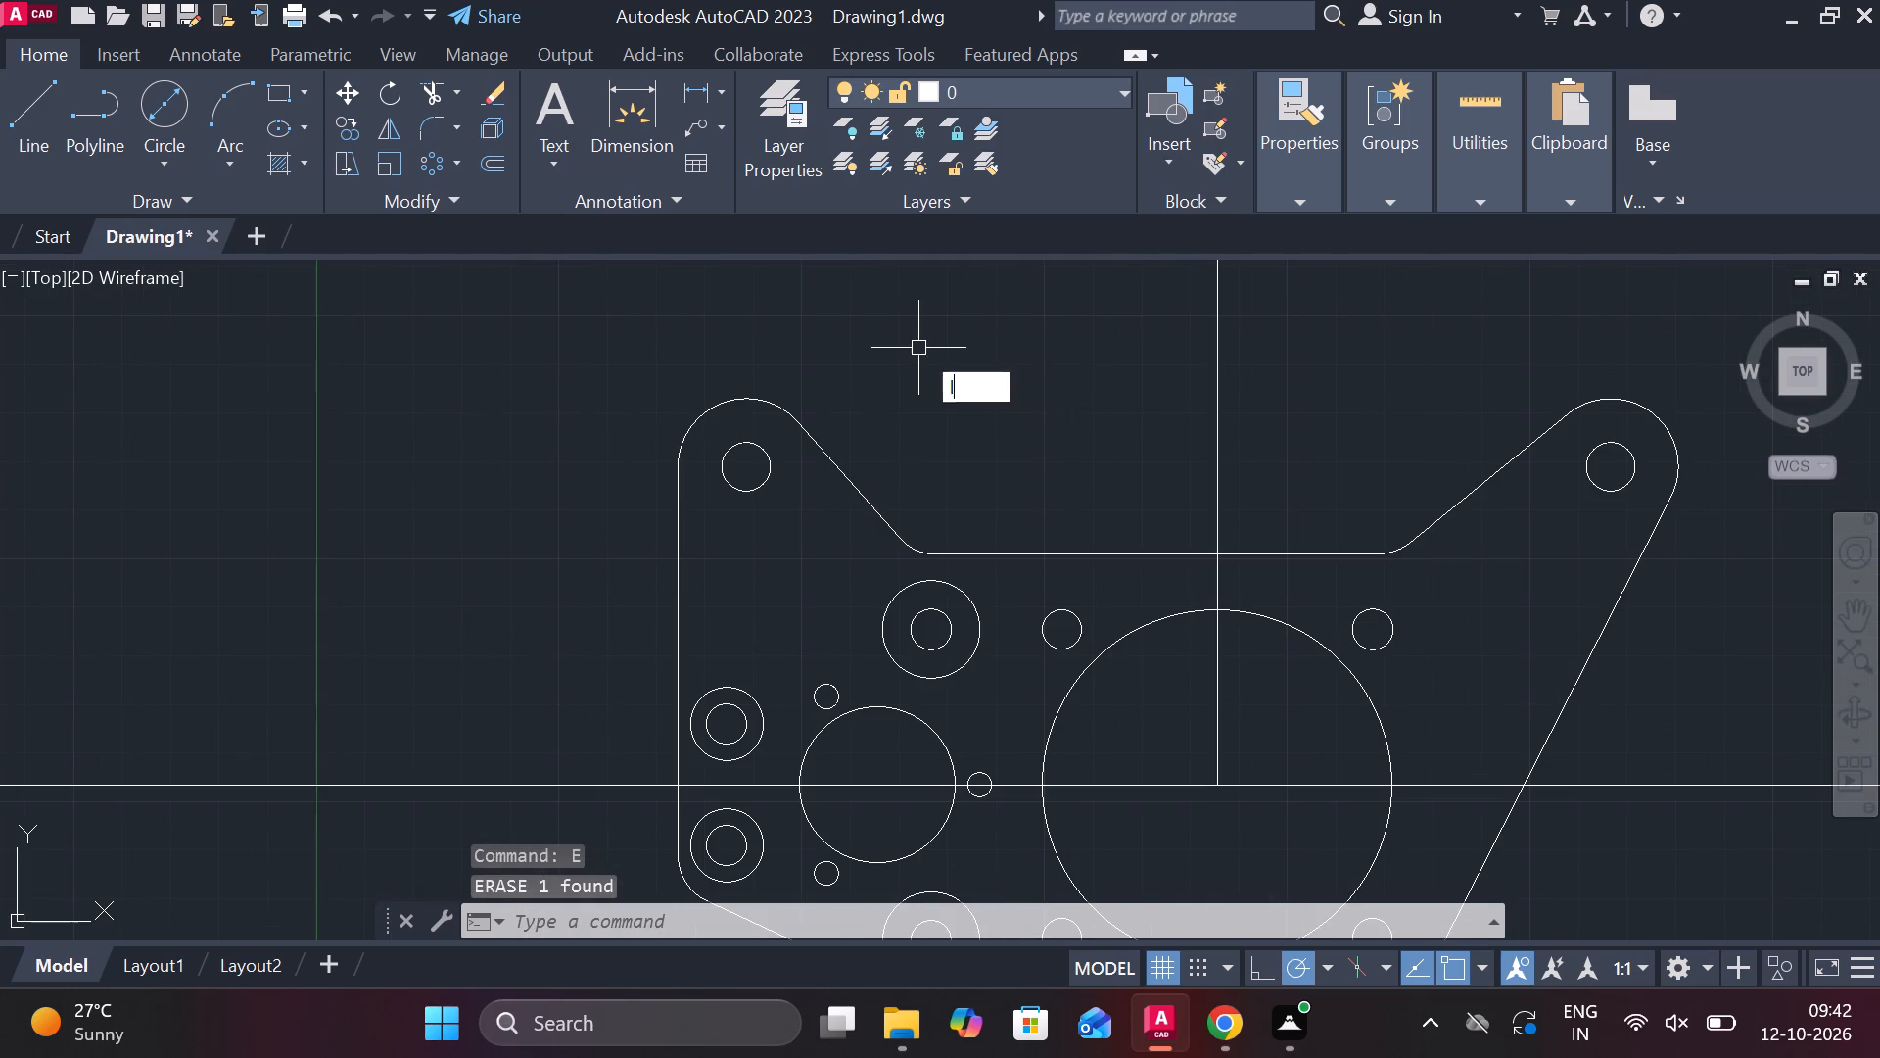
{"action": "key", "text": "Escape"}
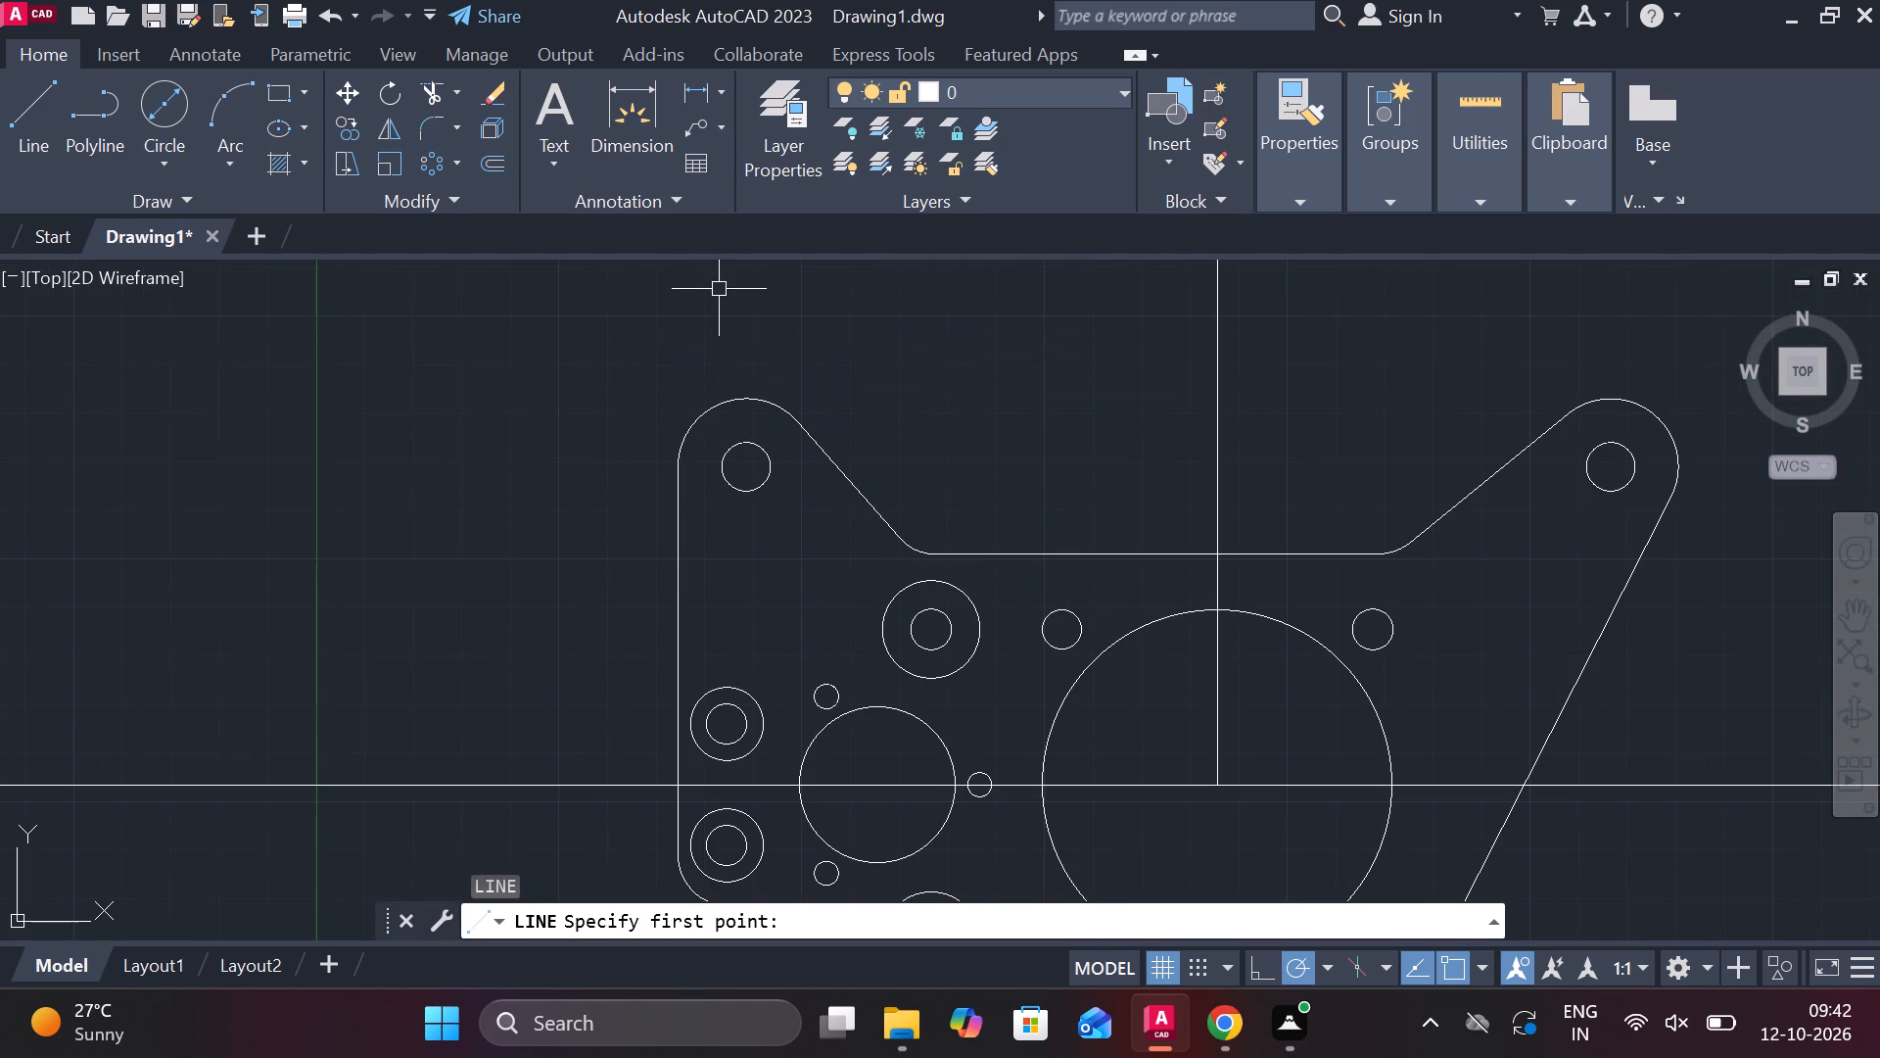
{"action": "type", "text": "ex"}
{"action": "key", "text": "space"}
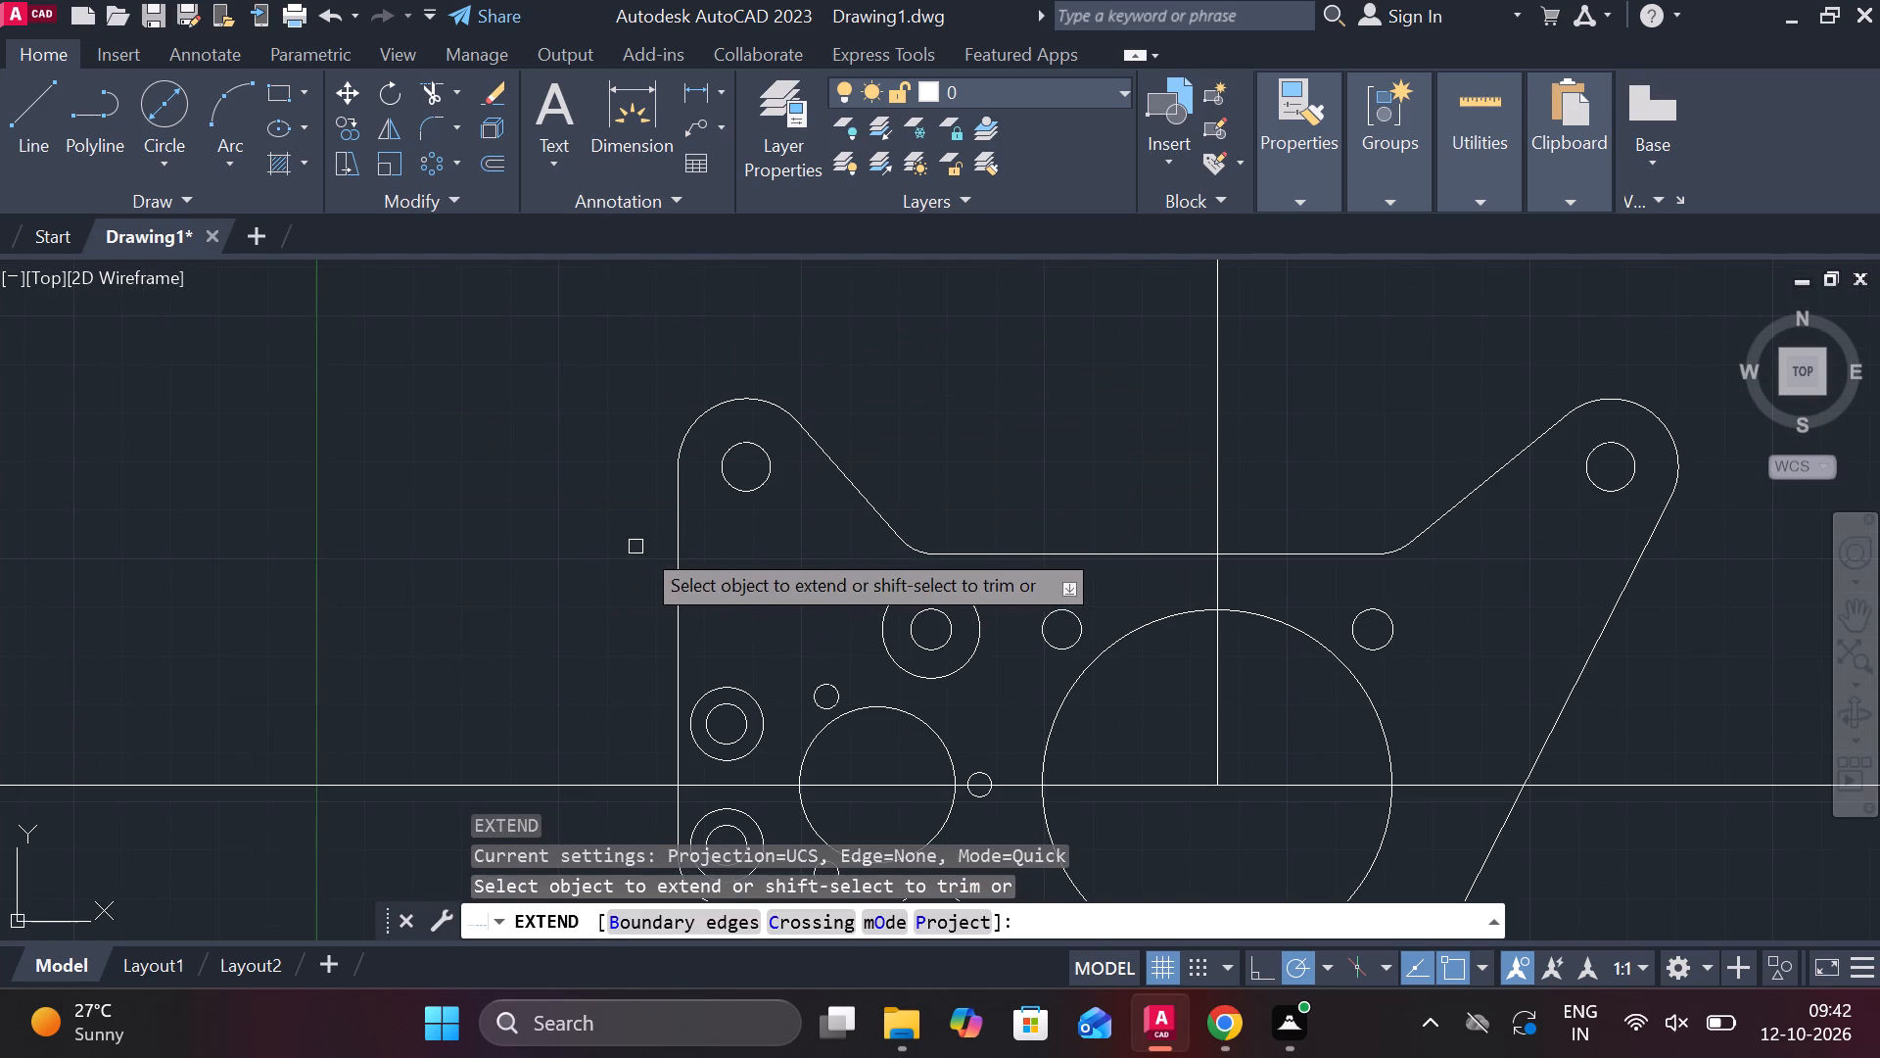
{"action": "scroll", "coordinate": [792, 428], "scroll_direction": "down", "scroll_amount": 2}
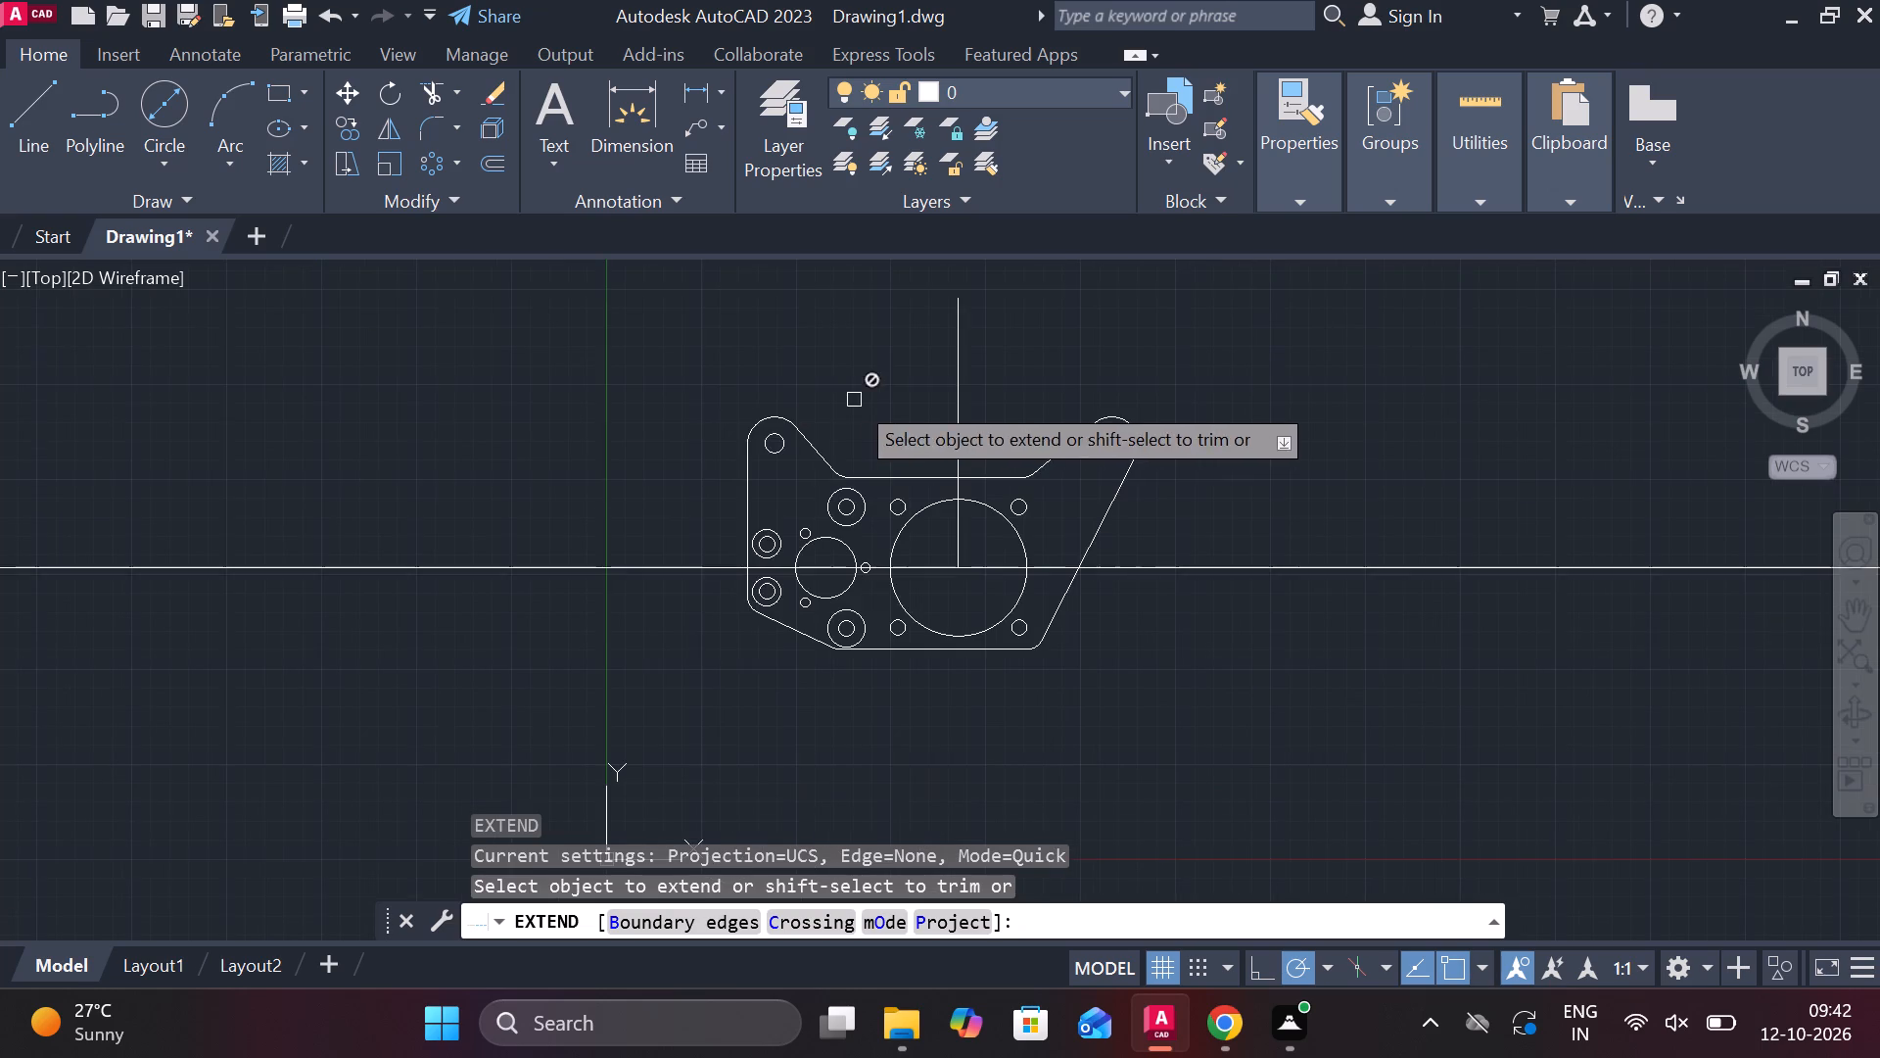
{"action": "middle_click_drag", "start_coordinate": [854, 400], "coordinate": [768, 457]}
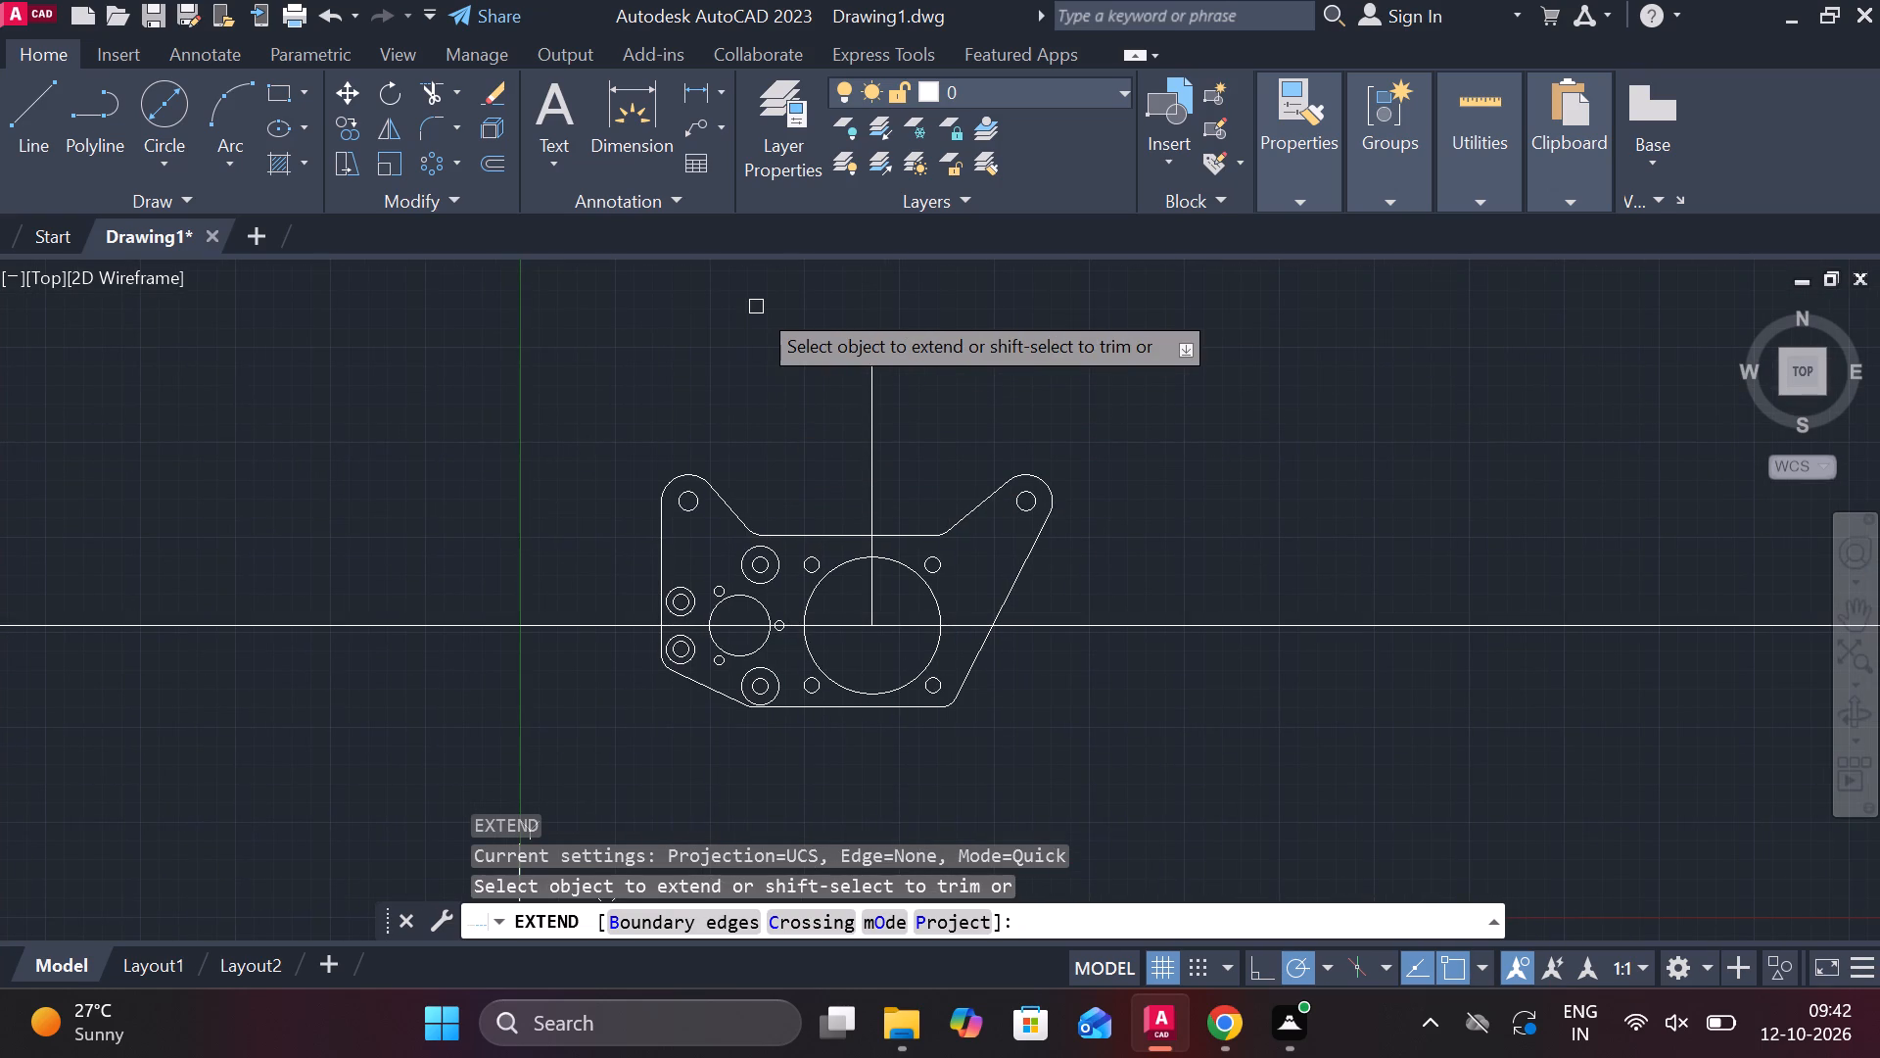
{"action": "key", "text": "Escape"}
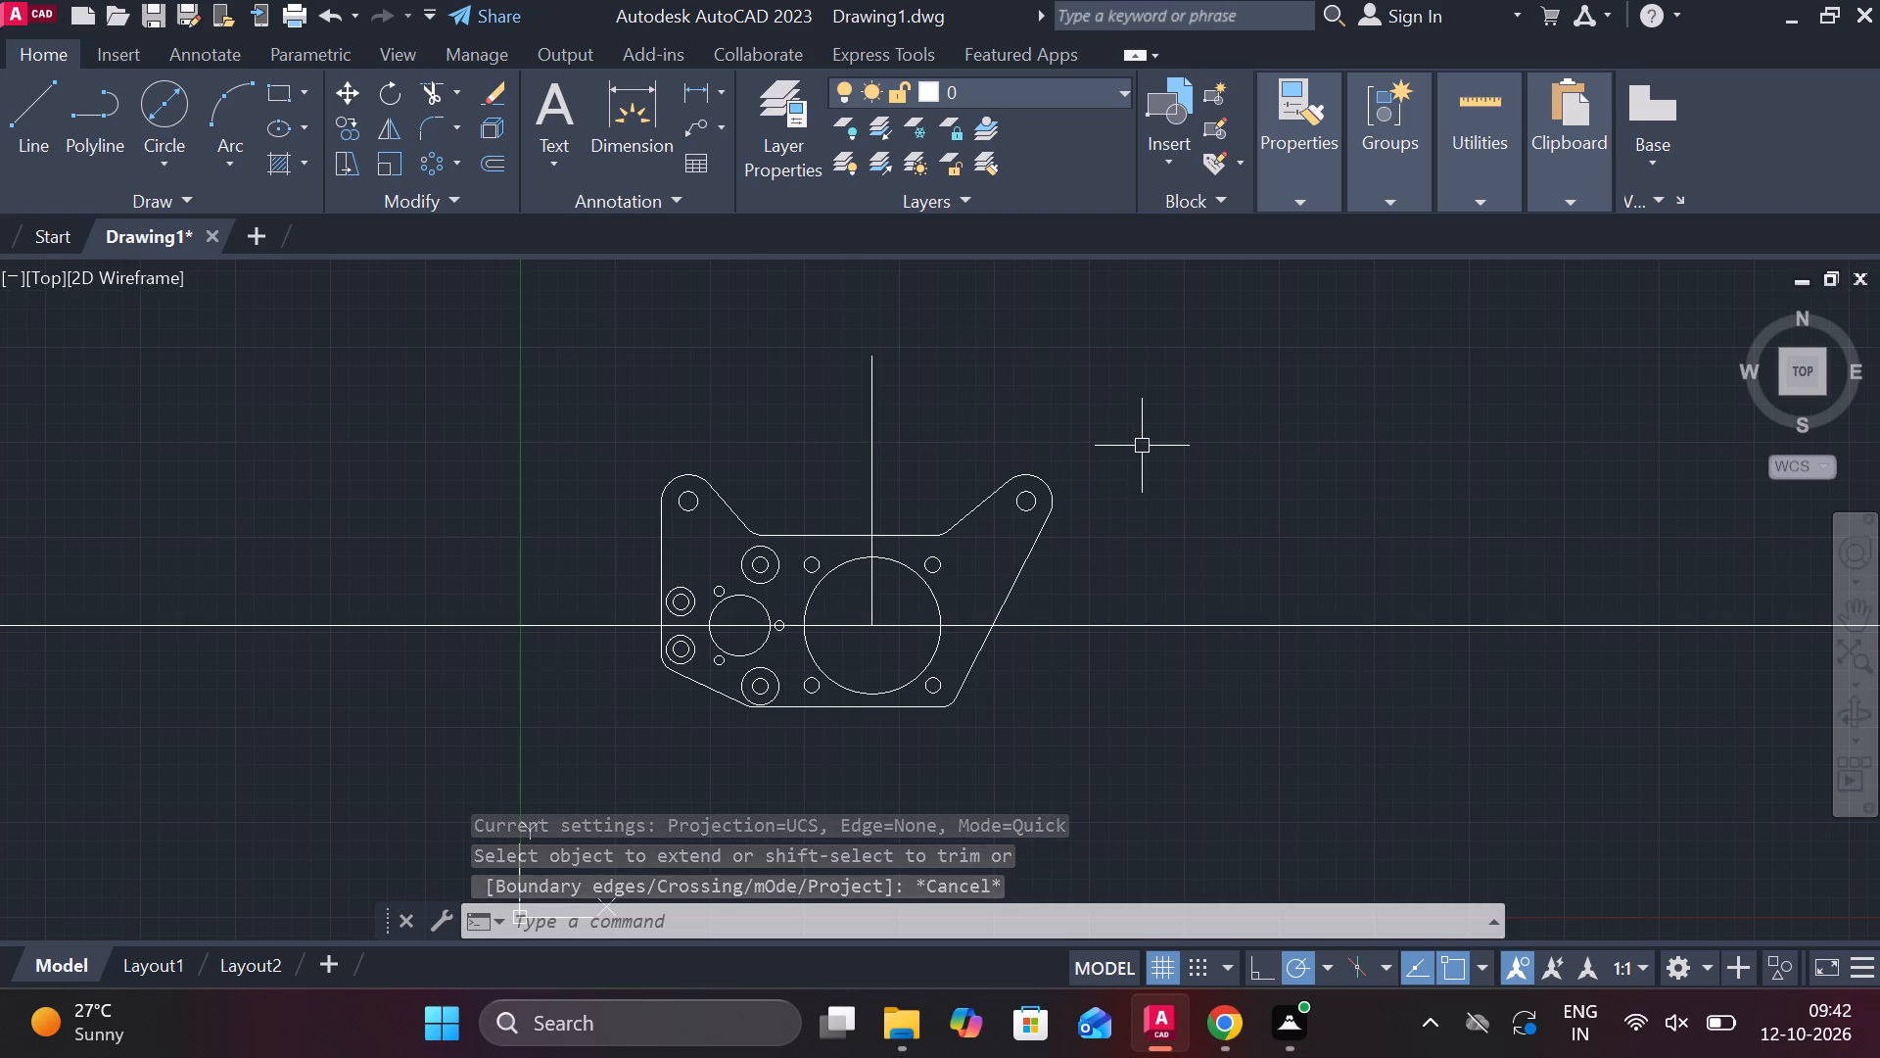
Draw a vertical line upward from the outermost right side of the plate's upper-right lobe to above the plate.
{"action": "key", "text": "l"}
{"action": "key", "text": "Return"}
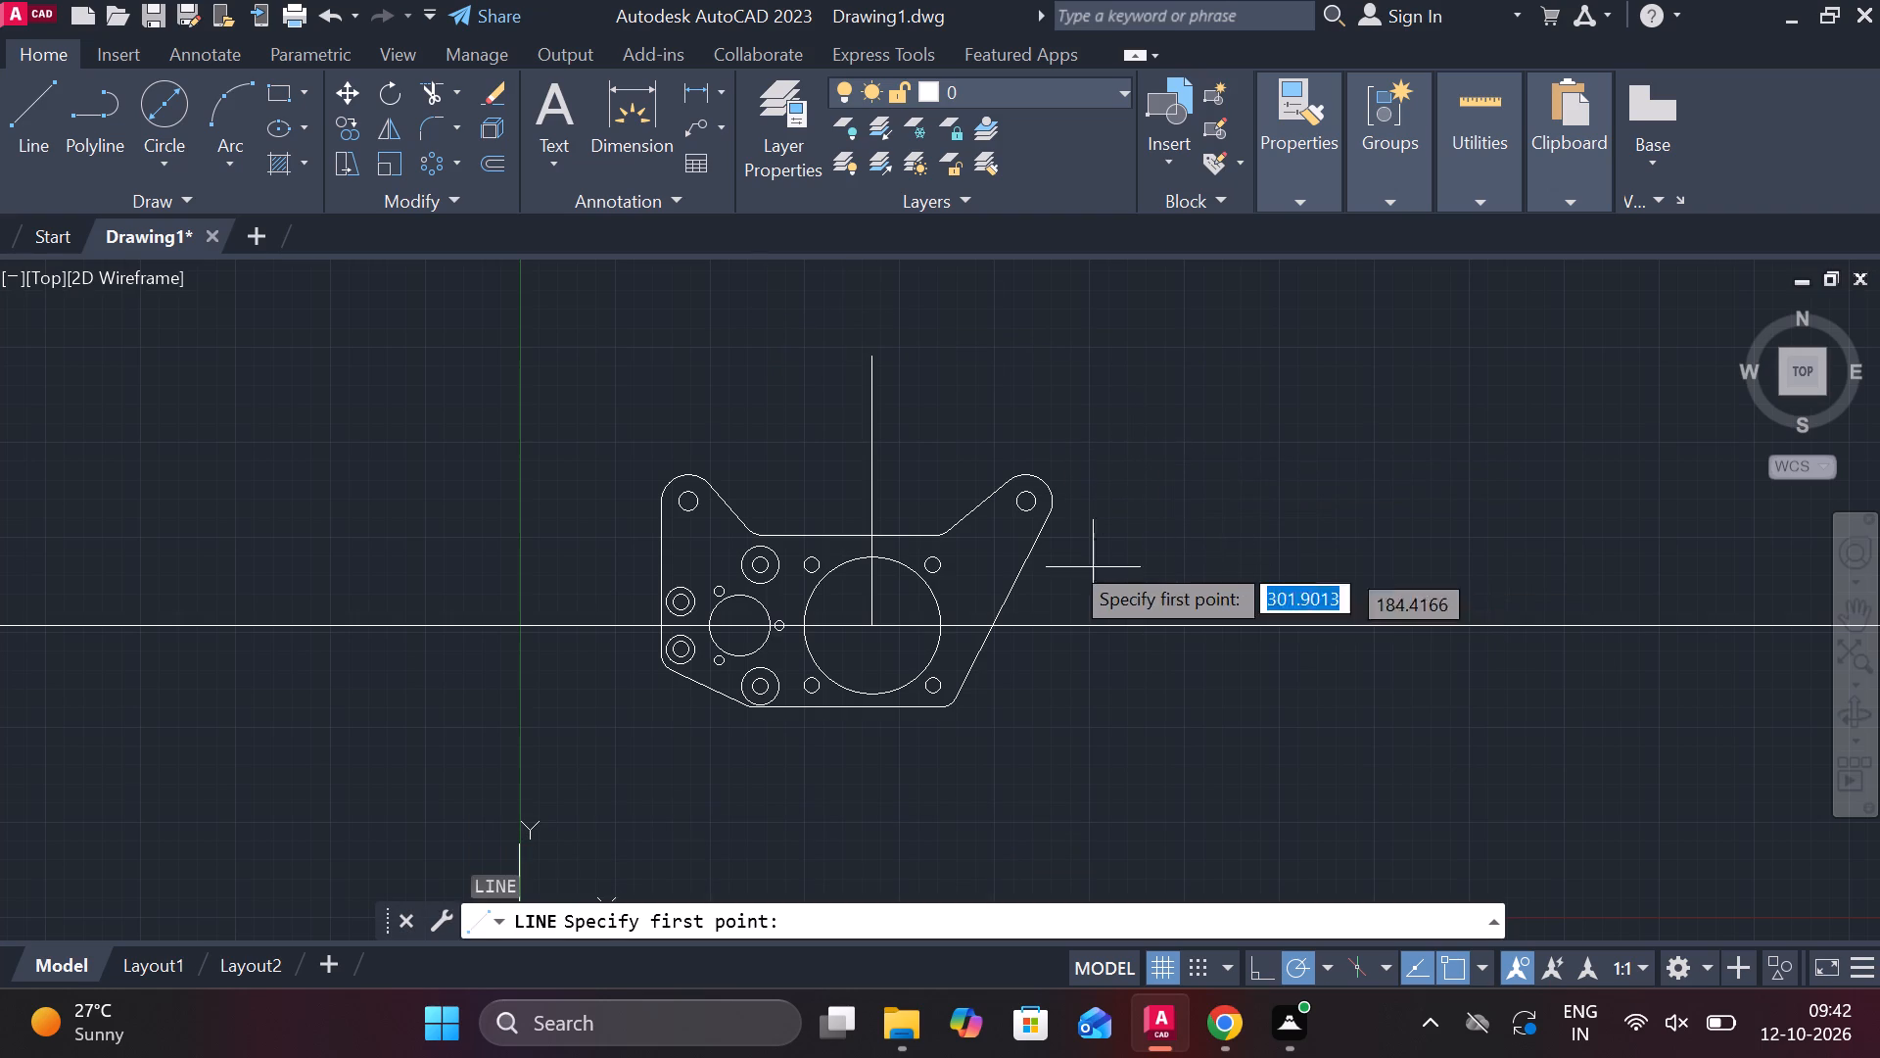
{"action": "left_click", "coordinate": [1054, 507]}
{"action": "middle_click_drag", "start_coordinate": [1057, 428], "coordinate": [1029, 569]}
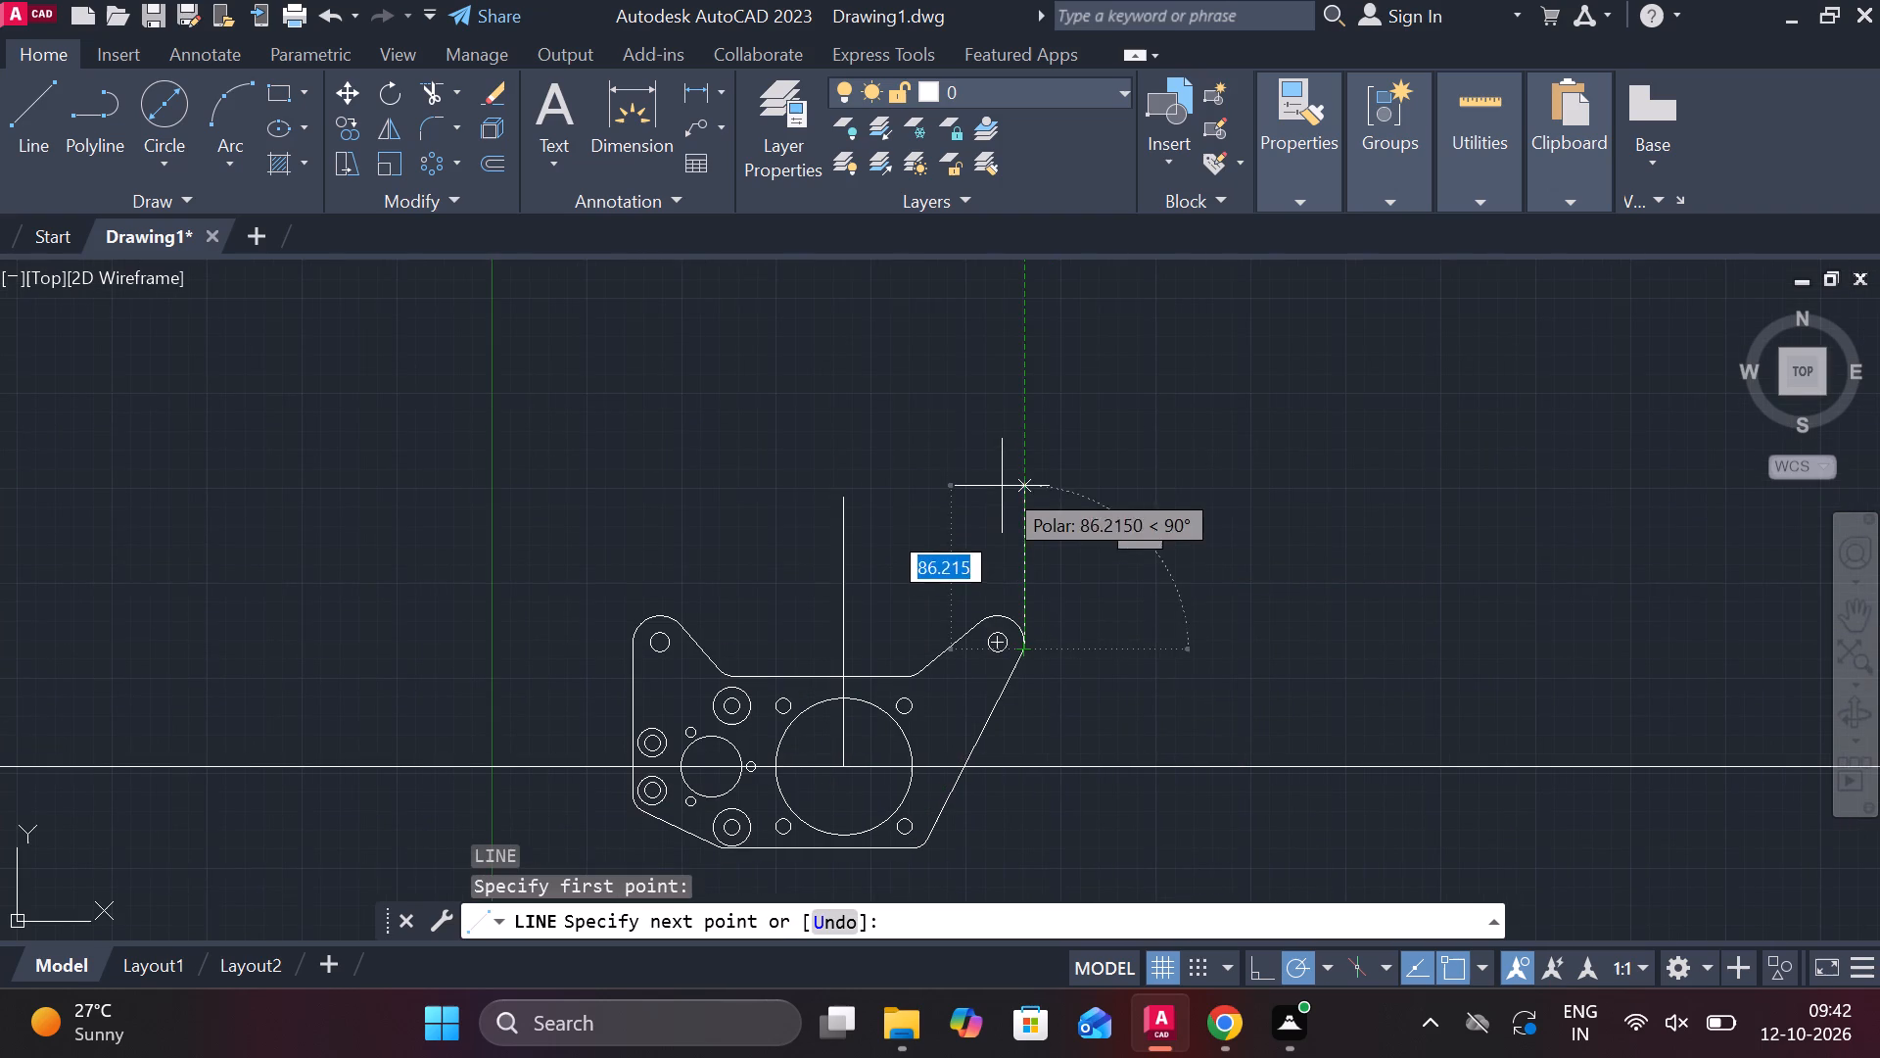
{"action": "left_click", "coordinate": [1002, 465]}
{"action": "key", "text": "Escape"}
Draw a vertical line upward from the outermost left side of the plate's upper-left lobe to above the plate.
{"action": "key", "text": "space"}
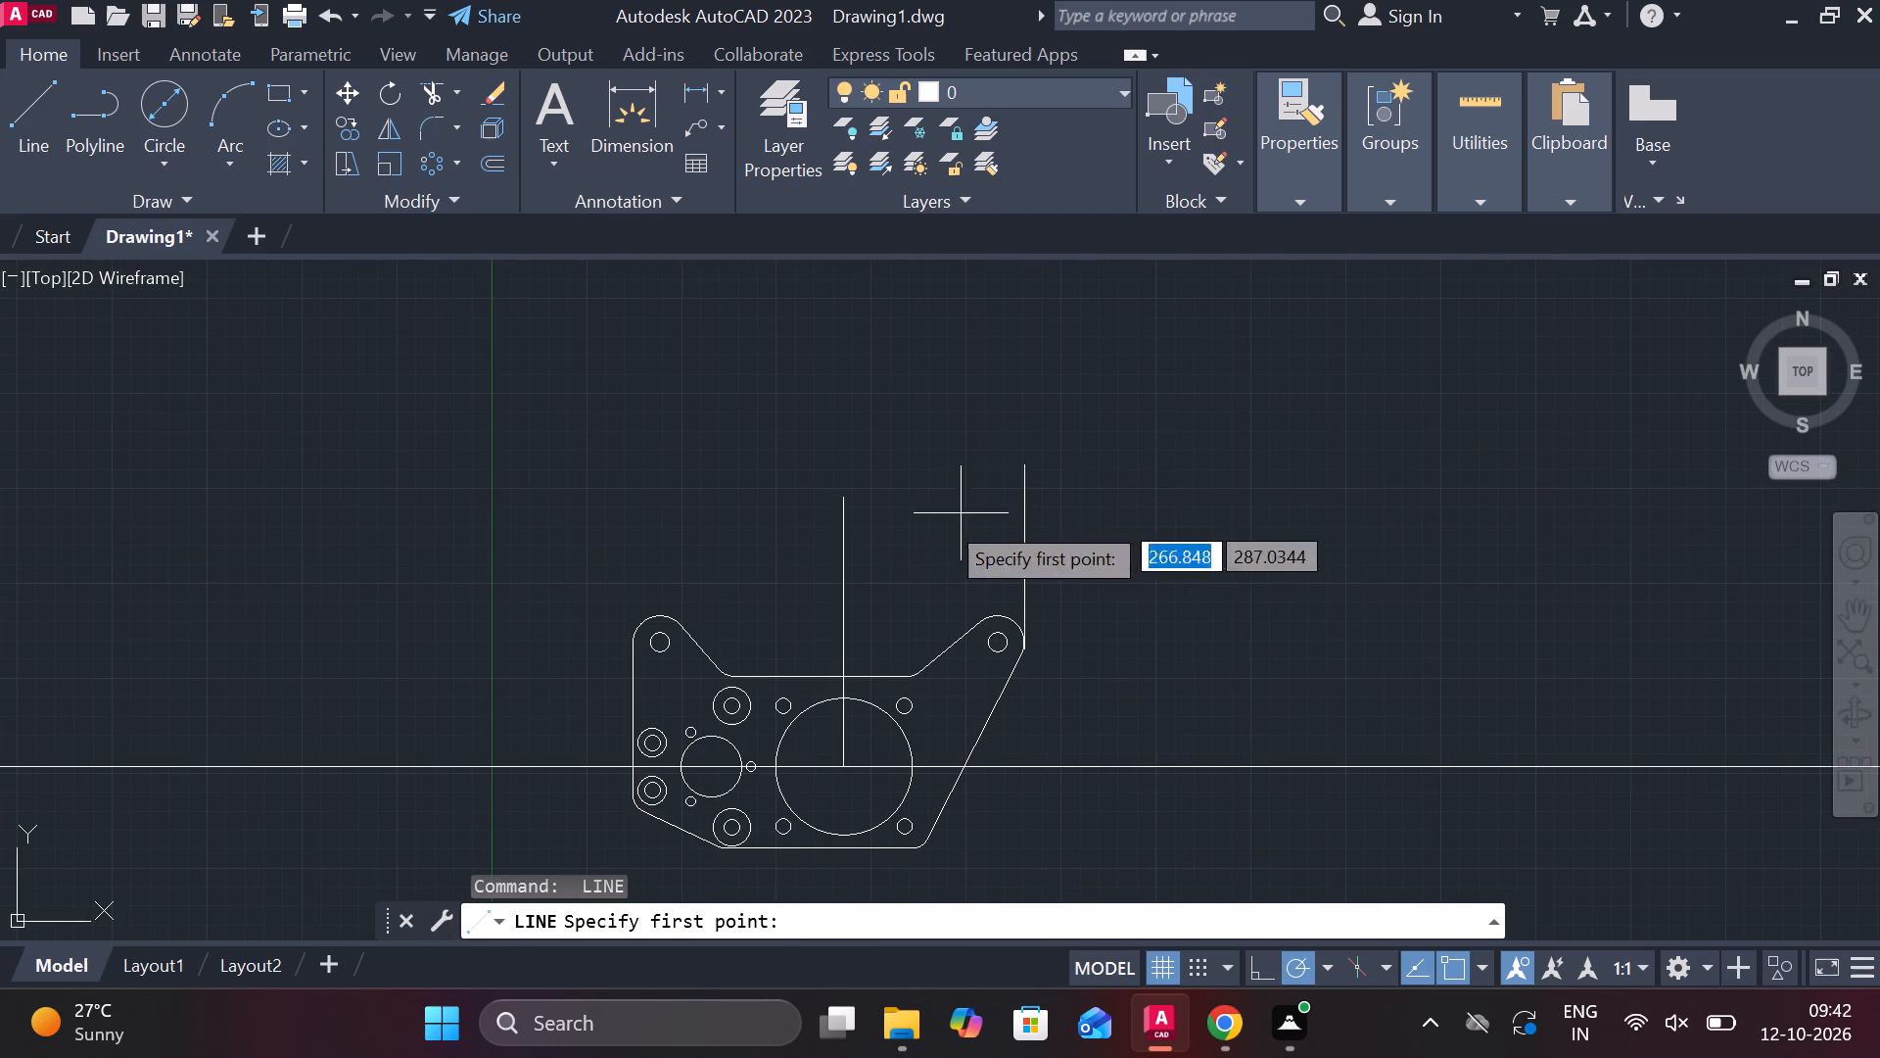
{"action": "scroll", "coordinate": [797, 678], "scroll_direction": "up", "scroll_amount": 5}
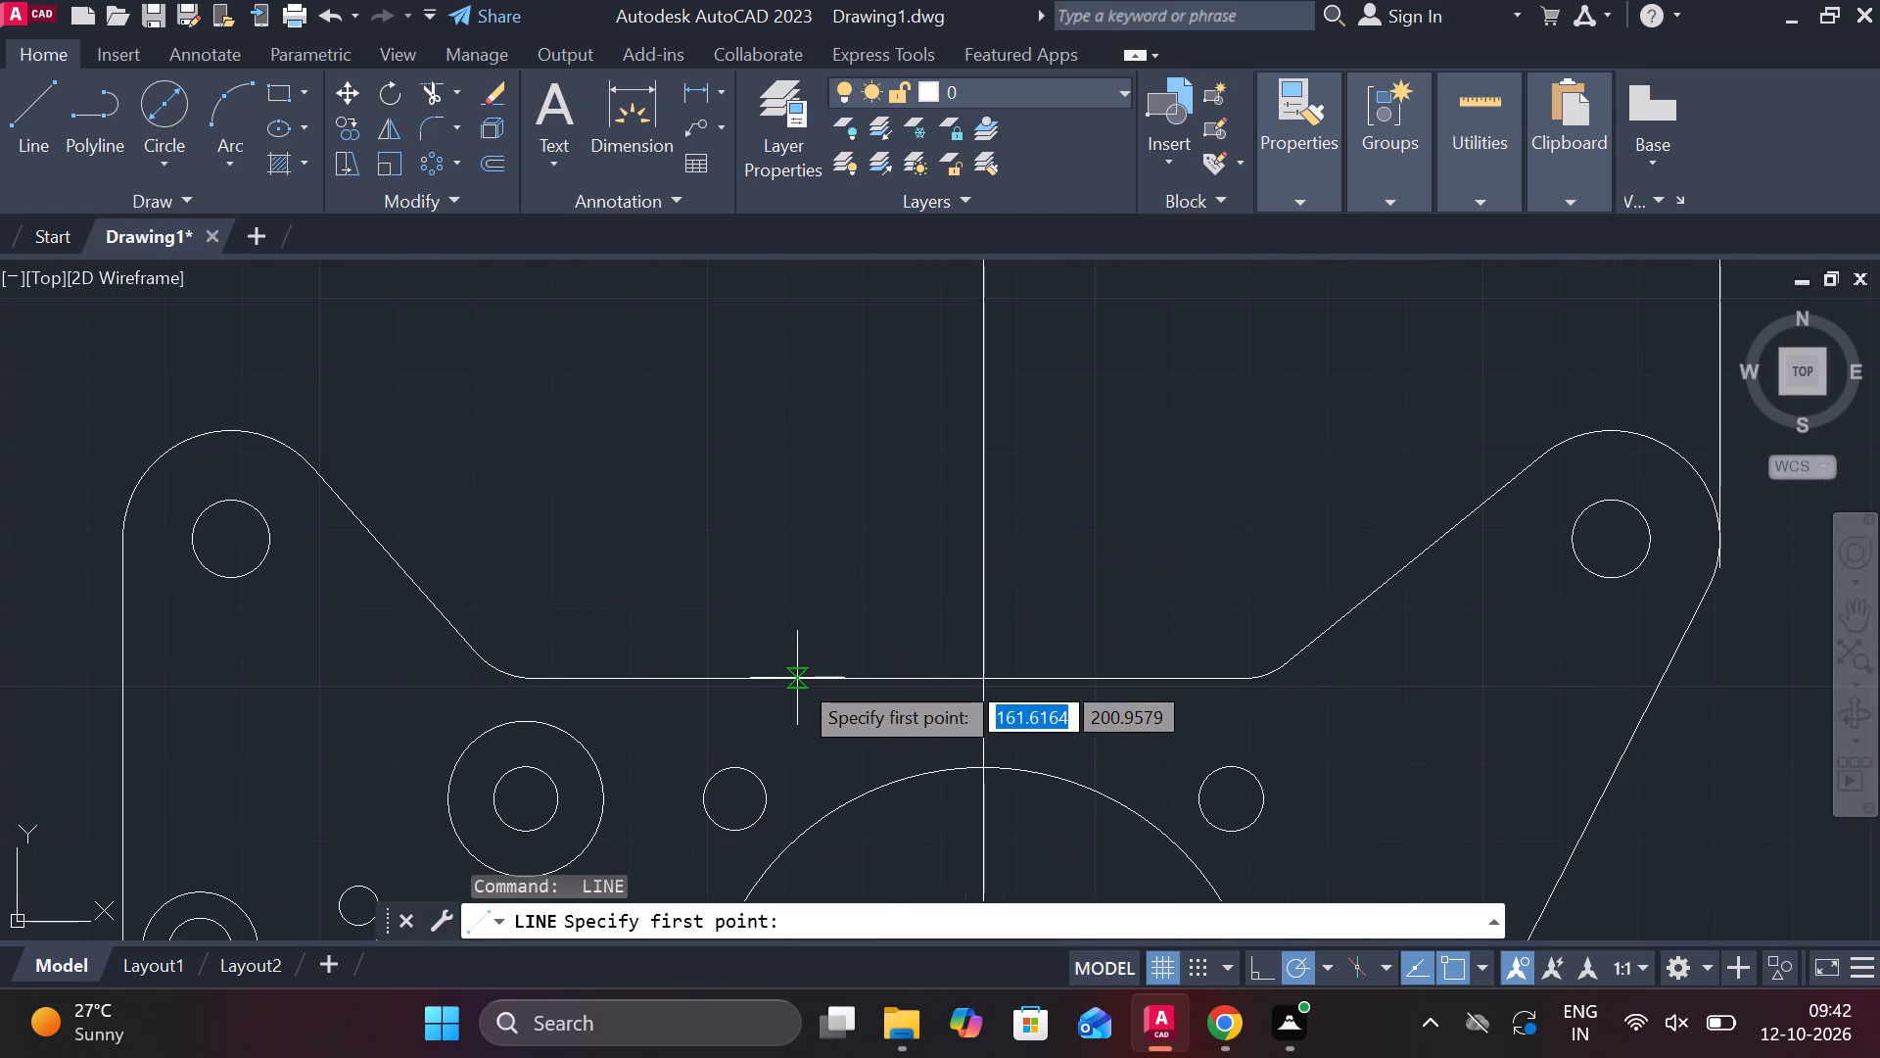
{"action": "scroll", "coordinate": [899, 649], "scroll_direction": "down", "scroll_amount": 1}
{"action": "scroll", "coordinate": [1513, 651], "scroll_direction": "up", "scroll_amount": 2}
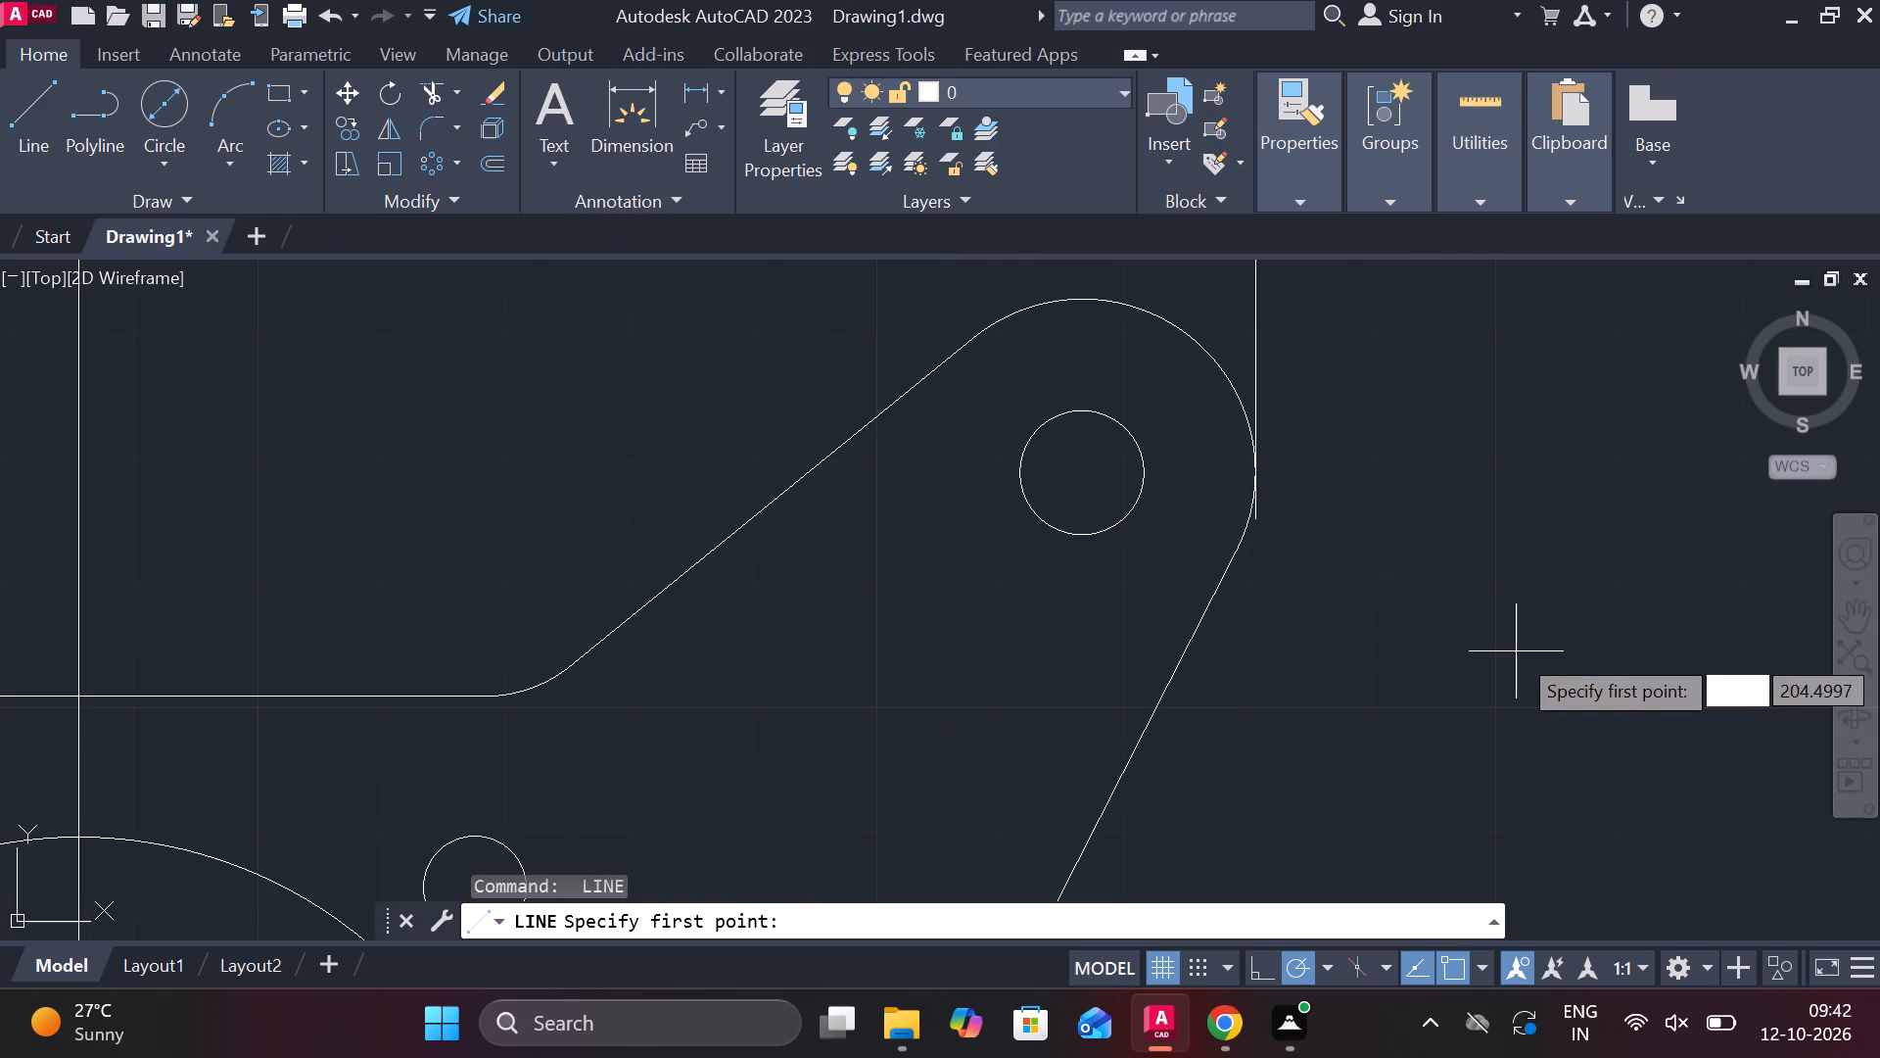
{"action": "scroll", "coordinate": [1380, 557], "scroll_direction": "up", "scroll_amount": 2}
{"action": "scroll", "coordinate": [1210, 512], "scroll_direction": "down", "scroll_amount": 7}
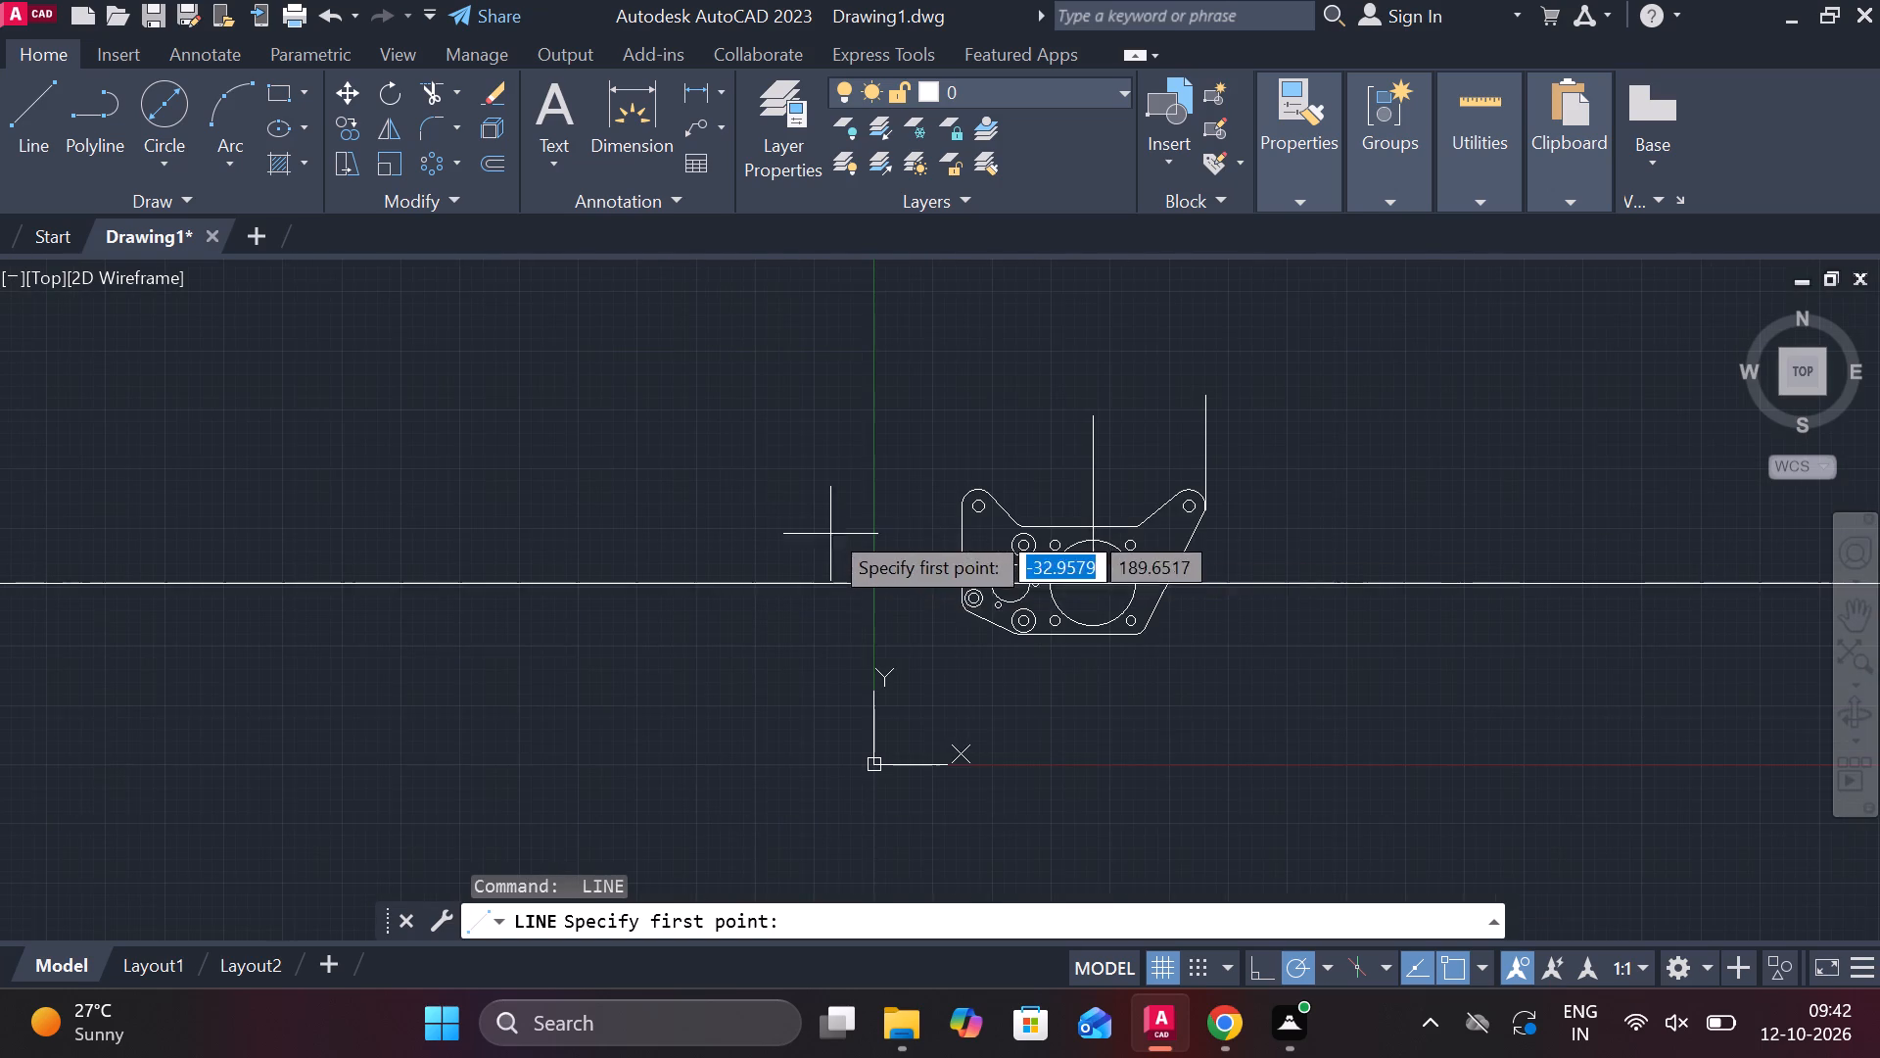
{"action": "scroll", "coordinate": [849, 527], "scroll_direction": "up", "scroll_amount": 3}
{"action": "middle_click_drag", "start_coordinate": [1229, 442], "coordinate": [388, 753]}
{"action": "middle_click_drag", "start_coordinate": [443, 666], "coordinate": [460, 670]}
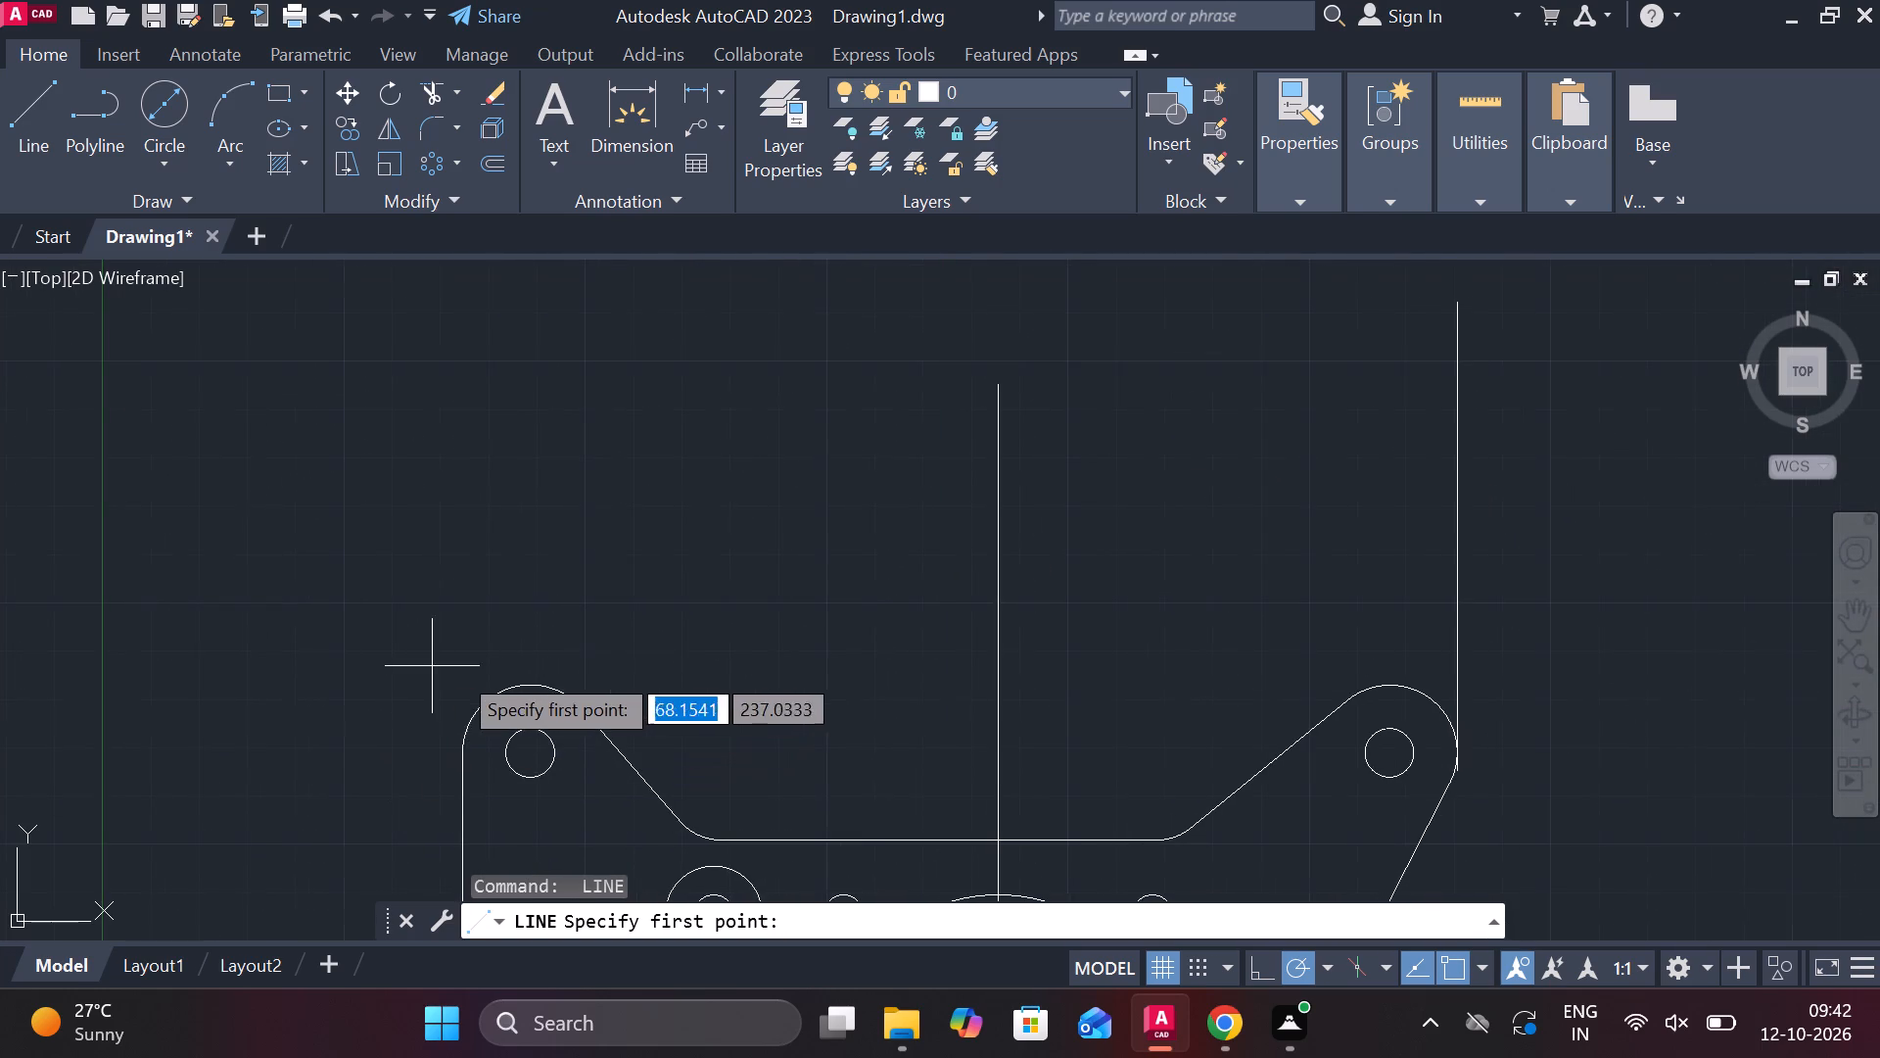
{"action": "middle_click_drag", "start_coordinate": [460, 670], "coordinate": [536, 641]}
{"action": "left_click", "coordinate": [555, 728]}
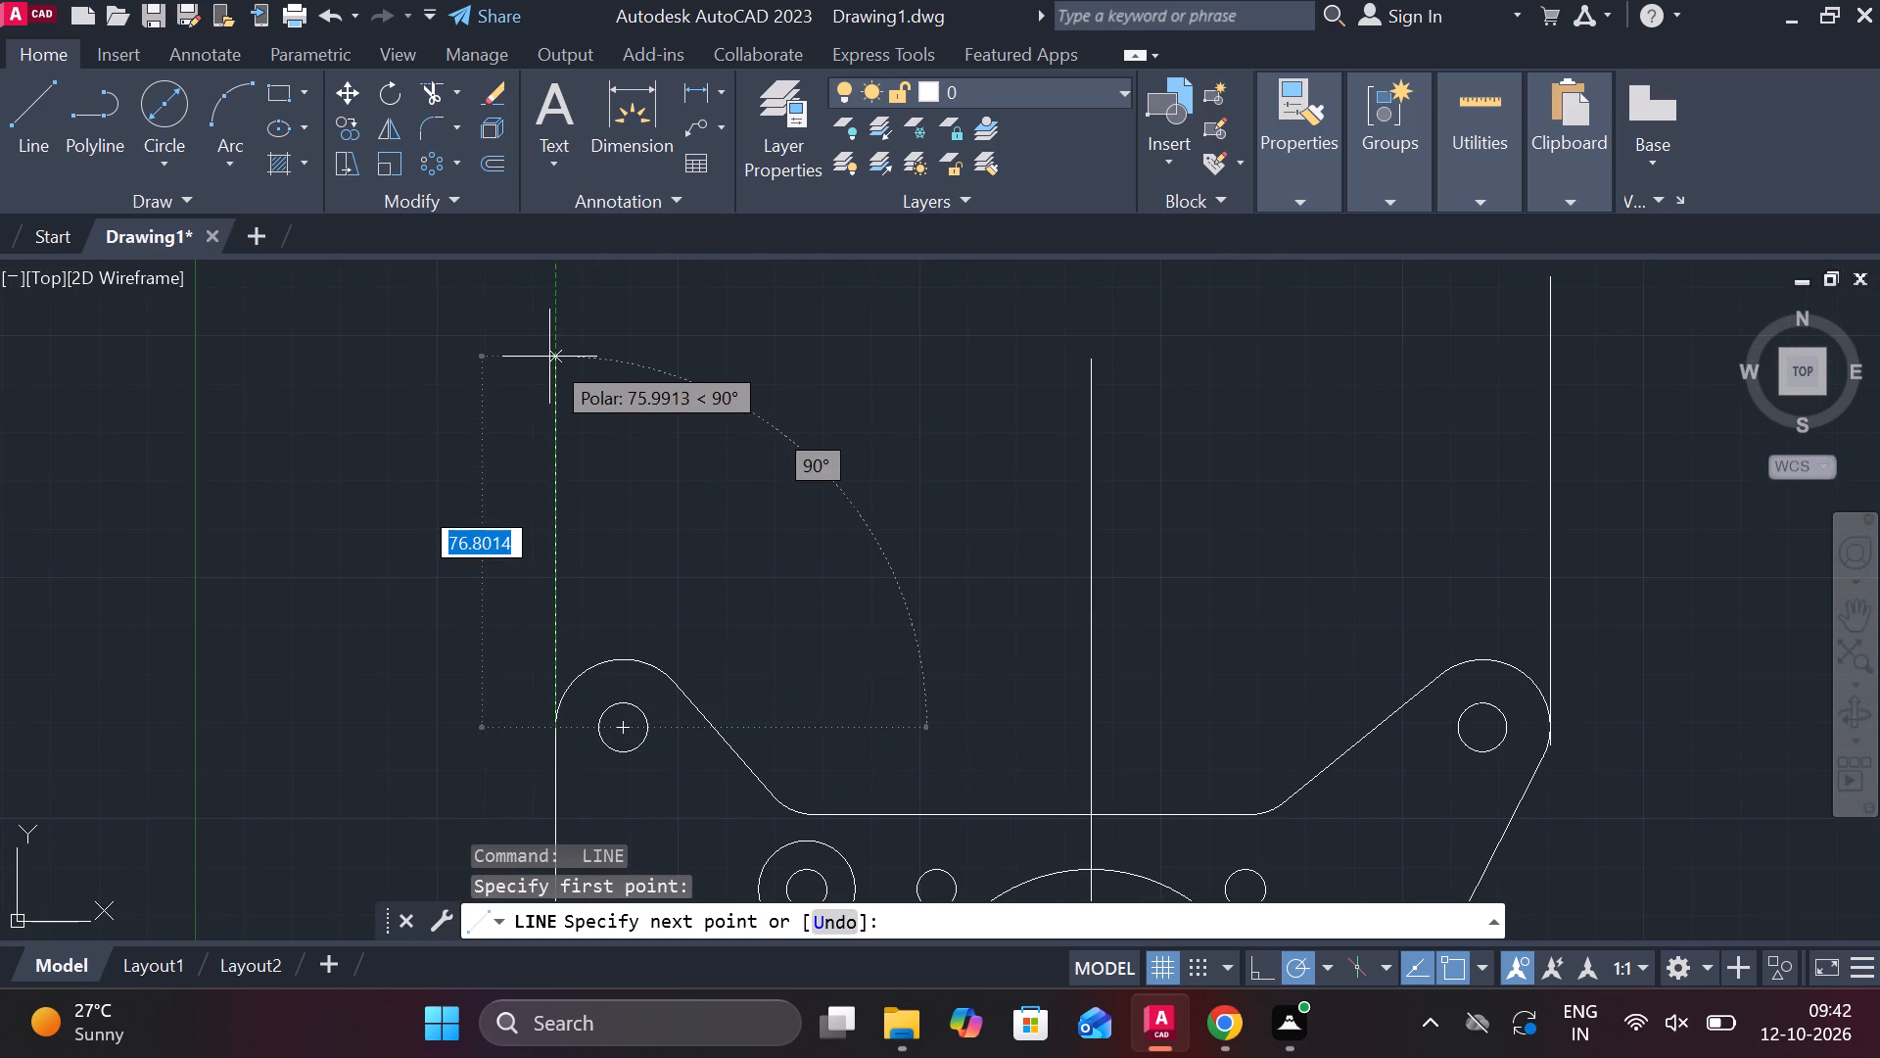
{"action": "left_click", "coordinate": [557, 279]}
{"action": "key", "text": "Escape"}
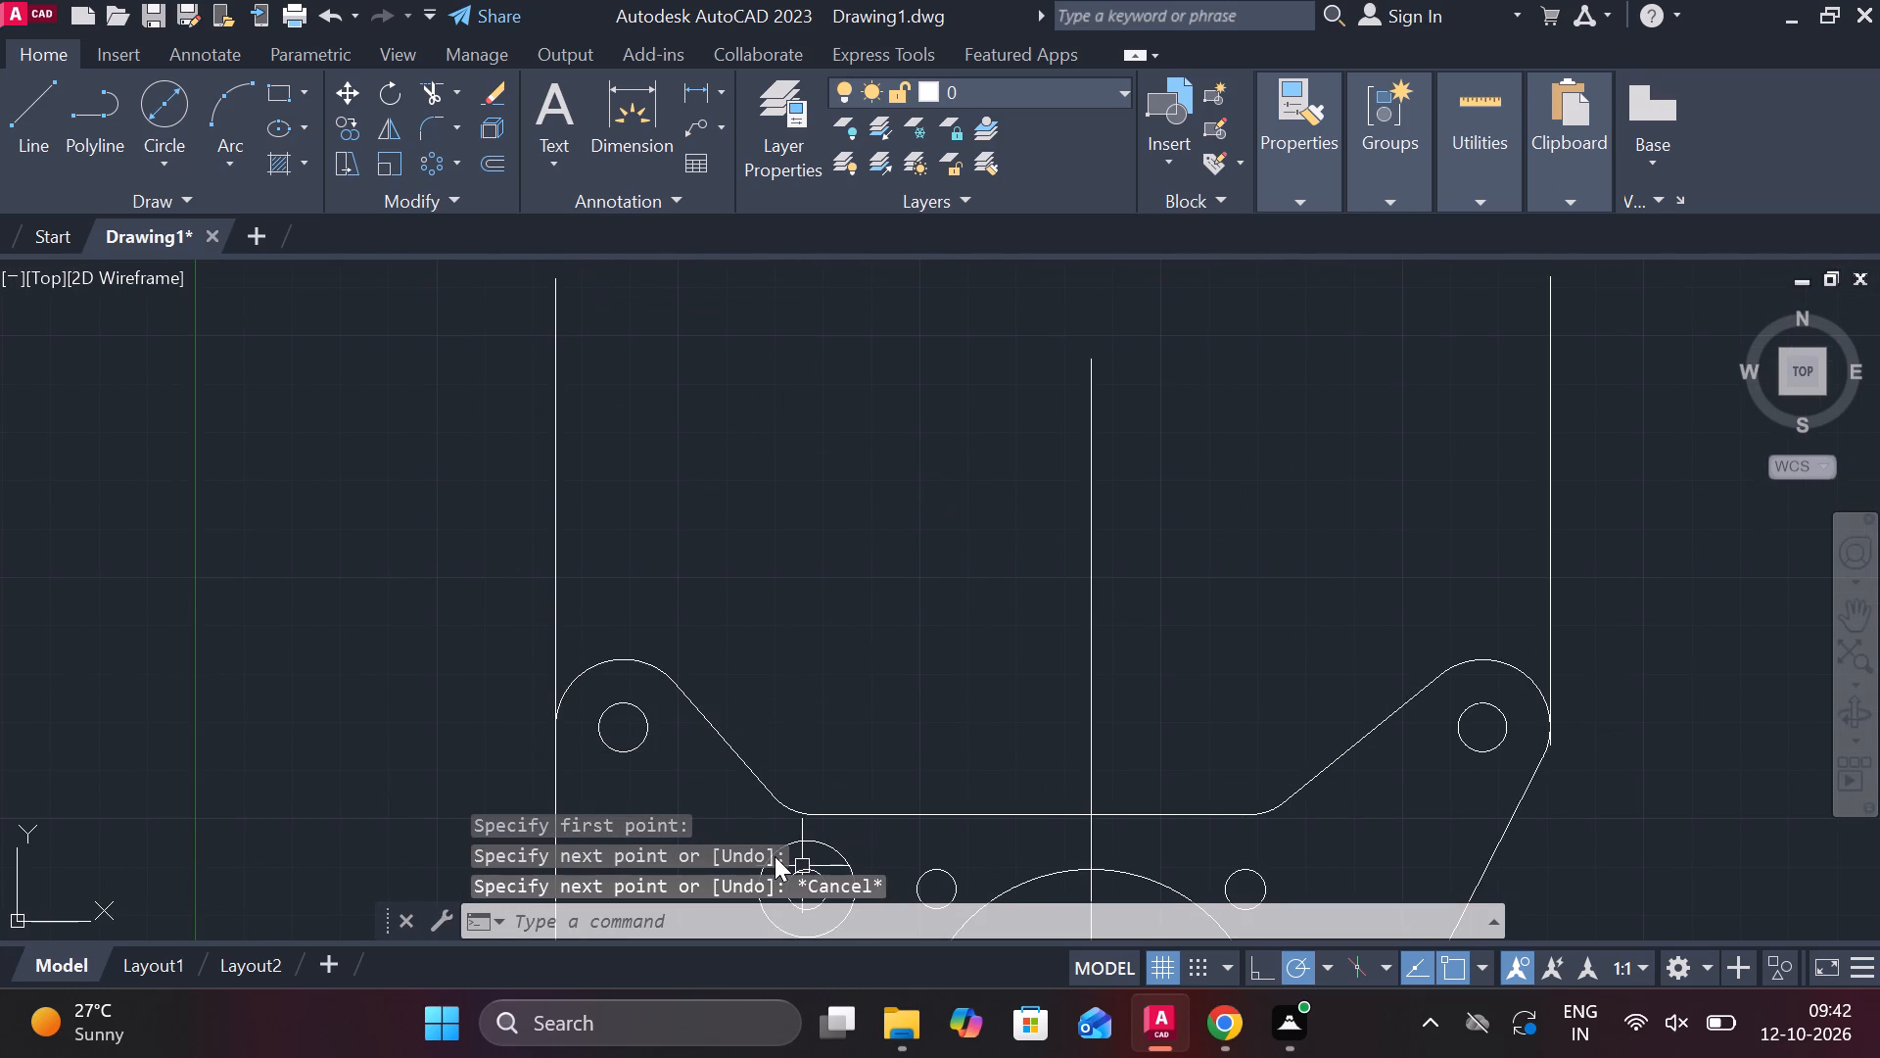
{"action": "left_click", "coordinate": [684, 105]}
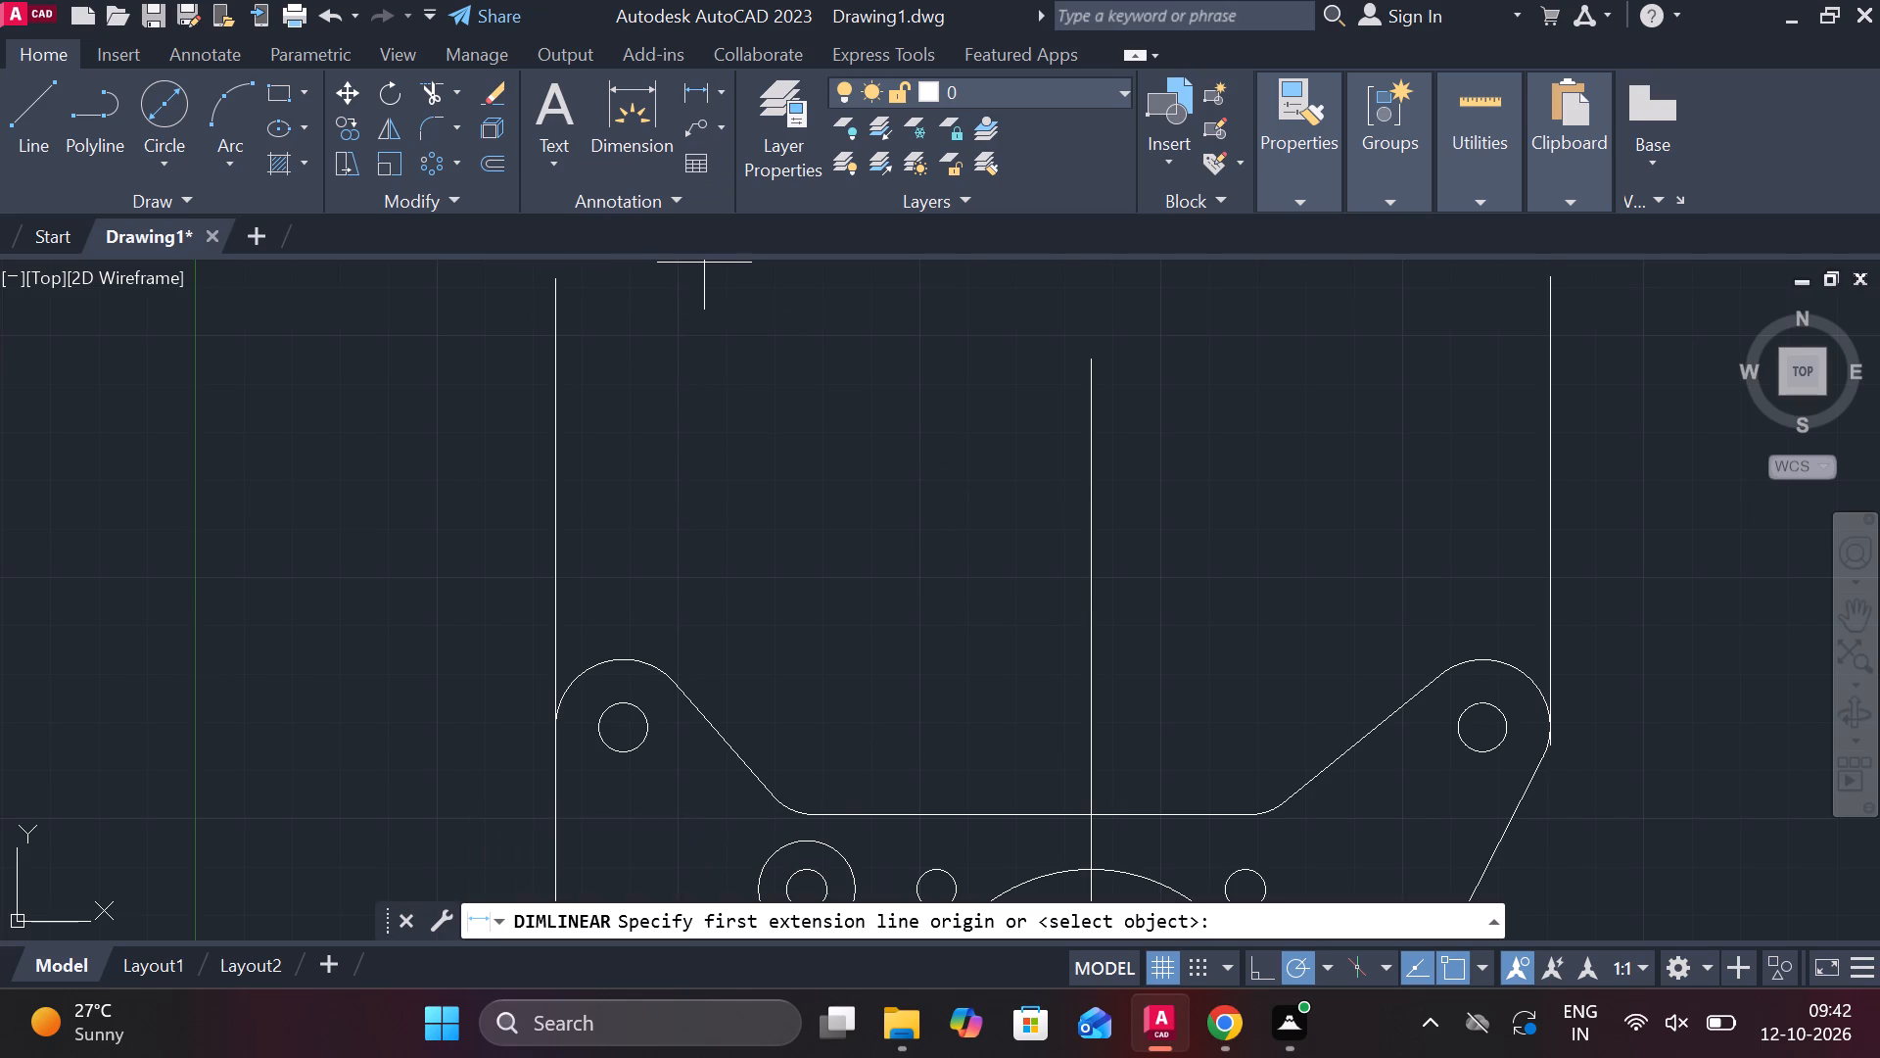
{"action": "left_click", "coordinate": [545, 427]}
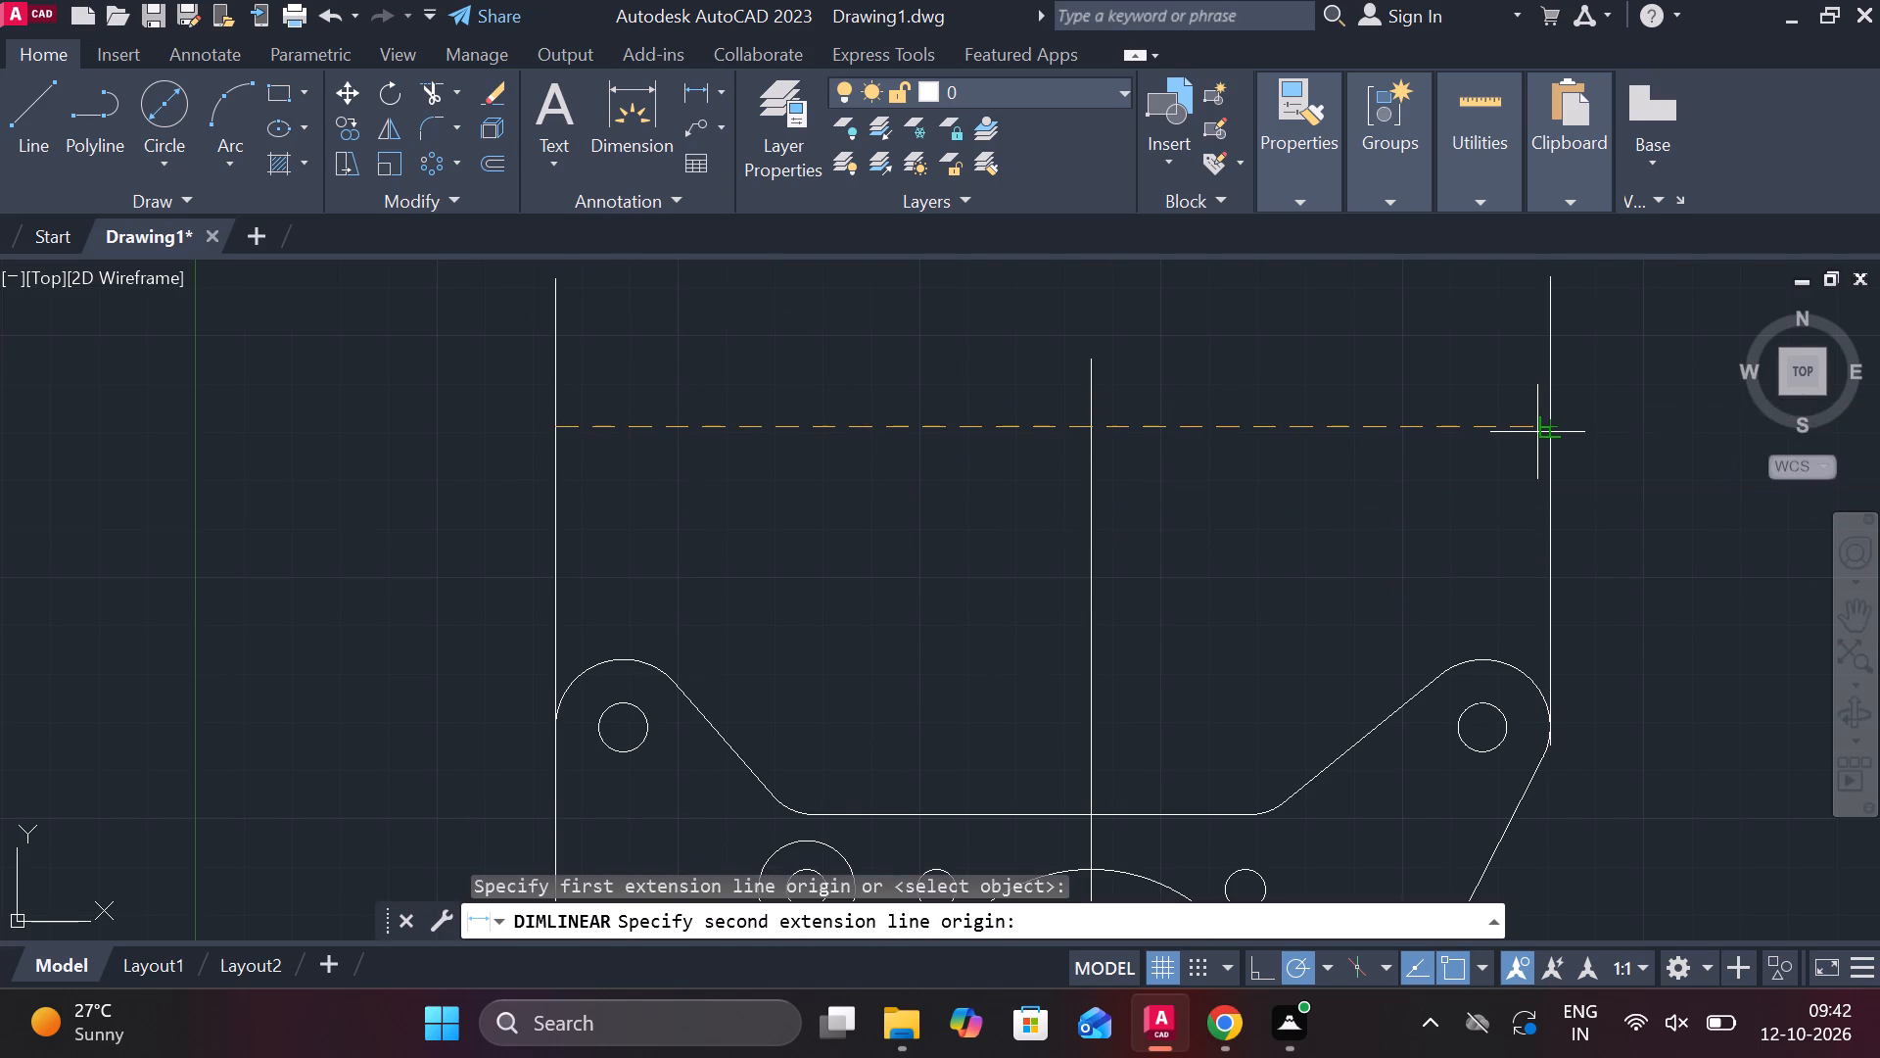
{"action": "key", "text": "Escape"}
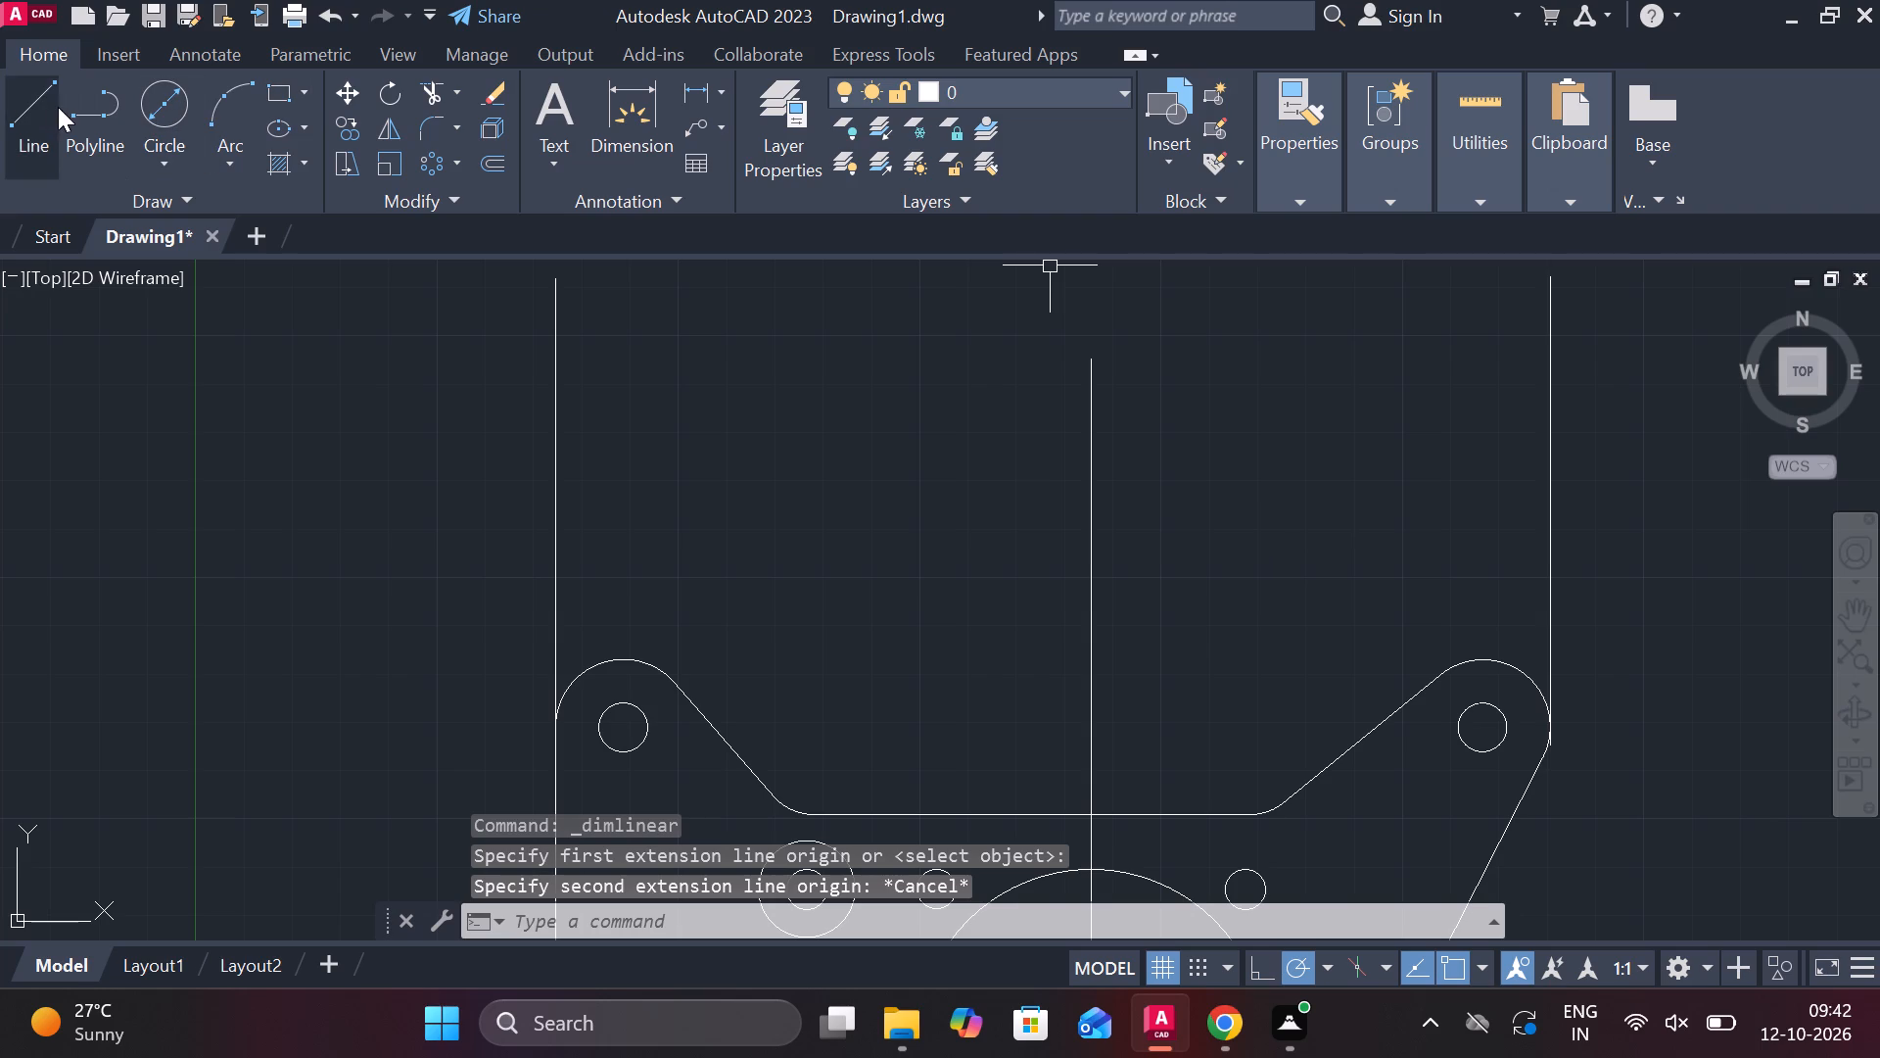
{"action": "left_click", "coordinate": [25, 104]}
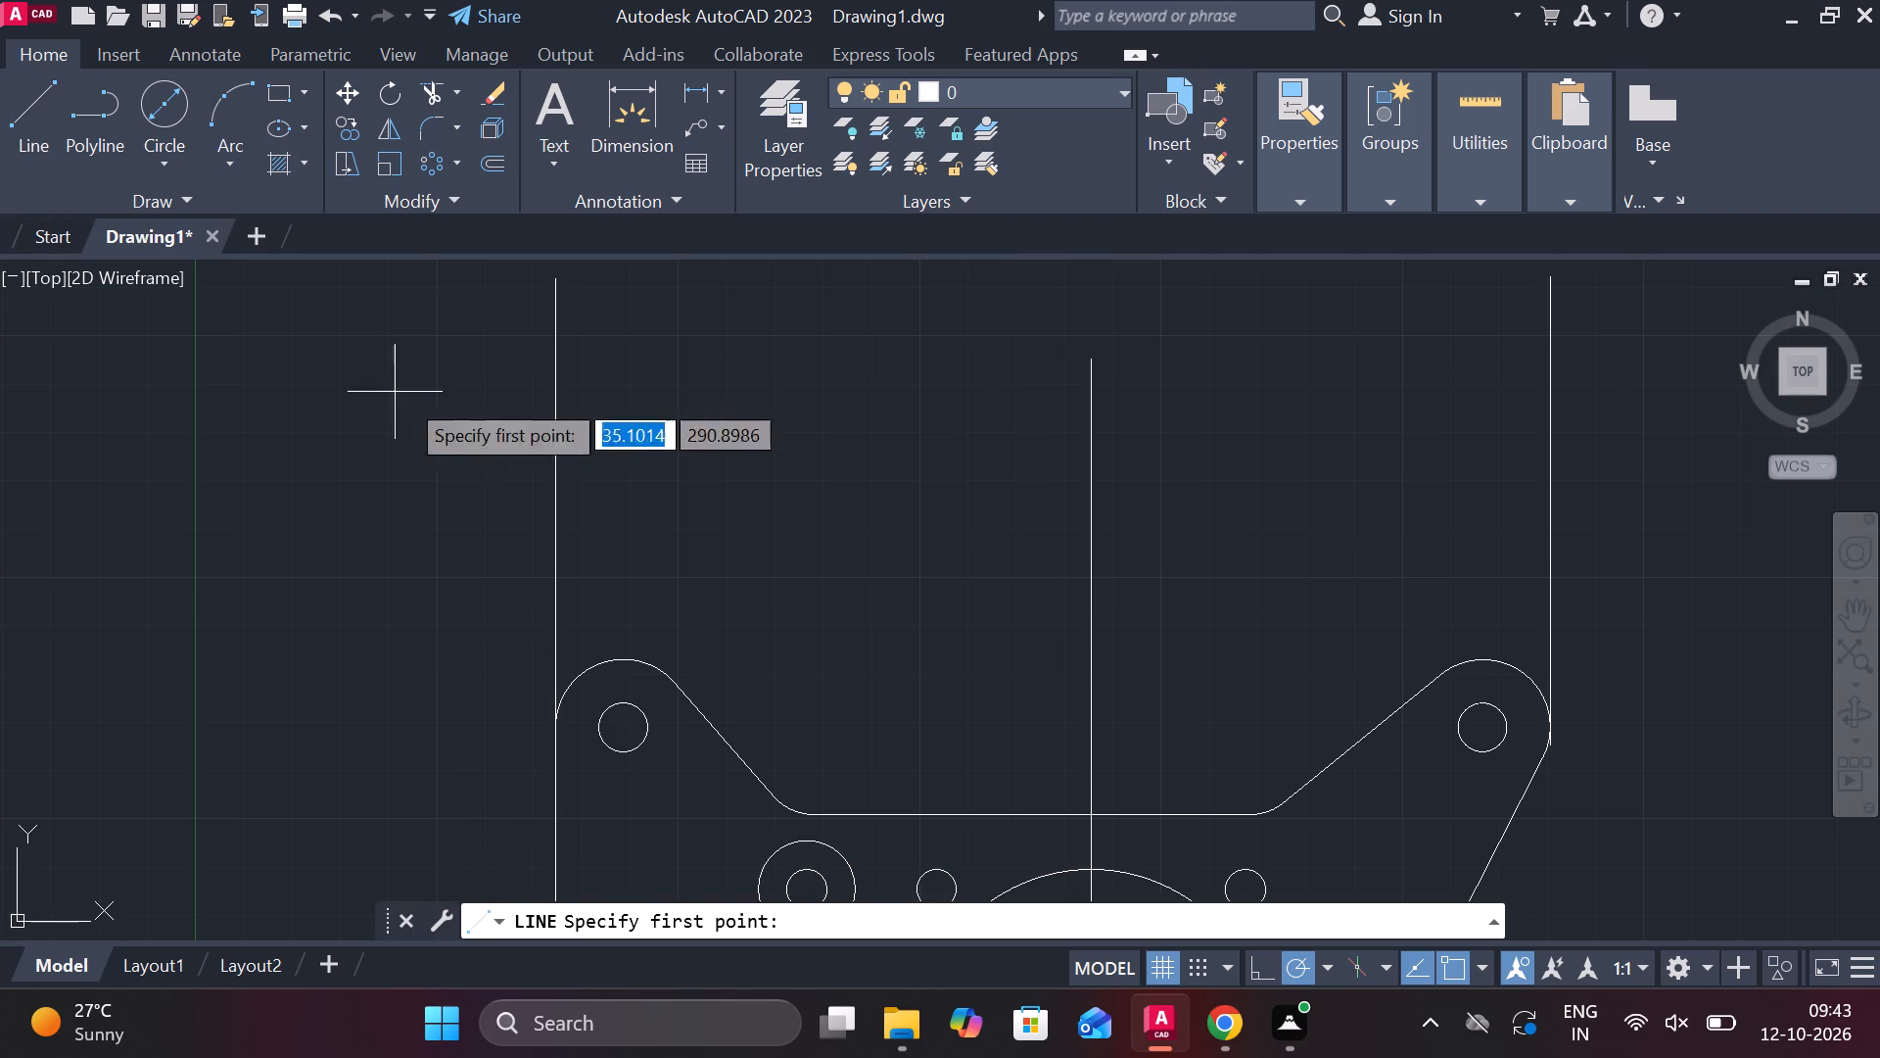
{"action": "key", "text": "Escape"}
Draw a circle of radius 14 centred on the left vertical reference line above the plate.
{"action": "type", "text": "c"}
{"action": "key", "text": "space"}
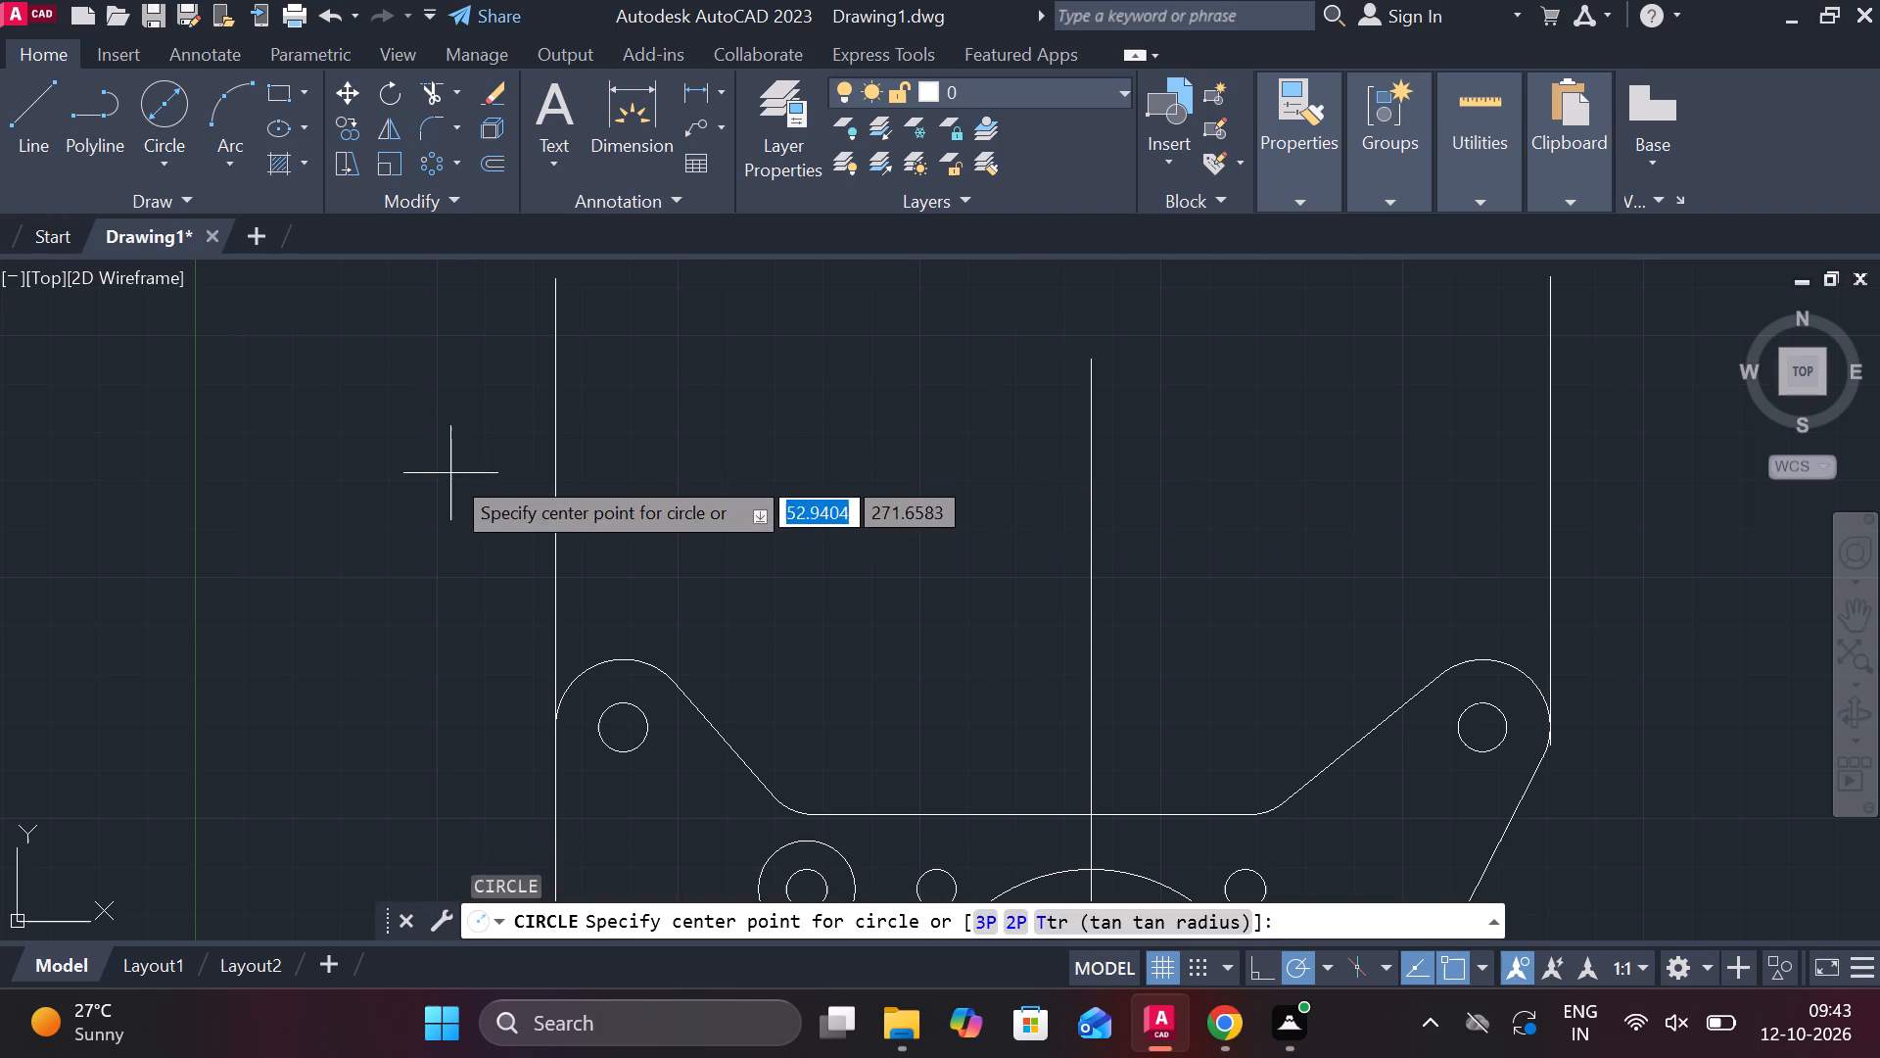
{"action": "left_click", "coordinate": [551, 457]}
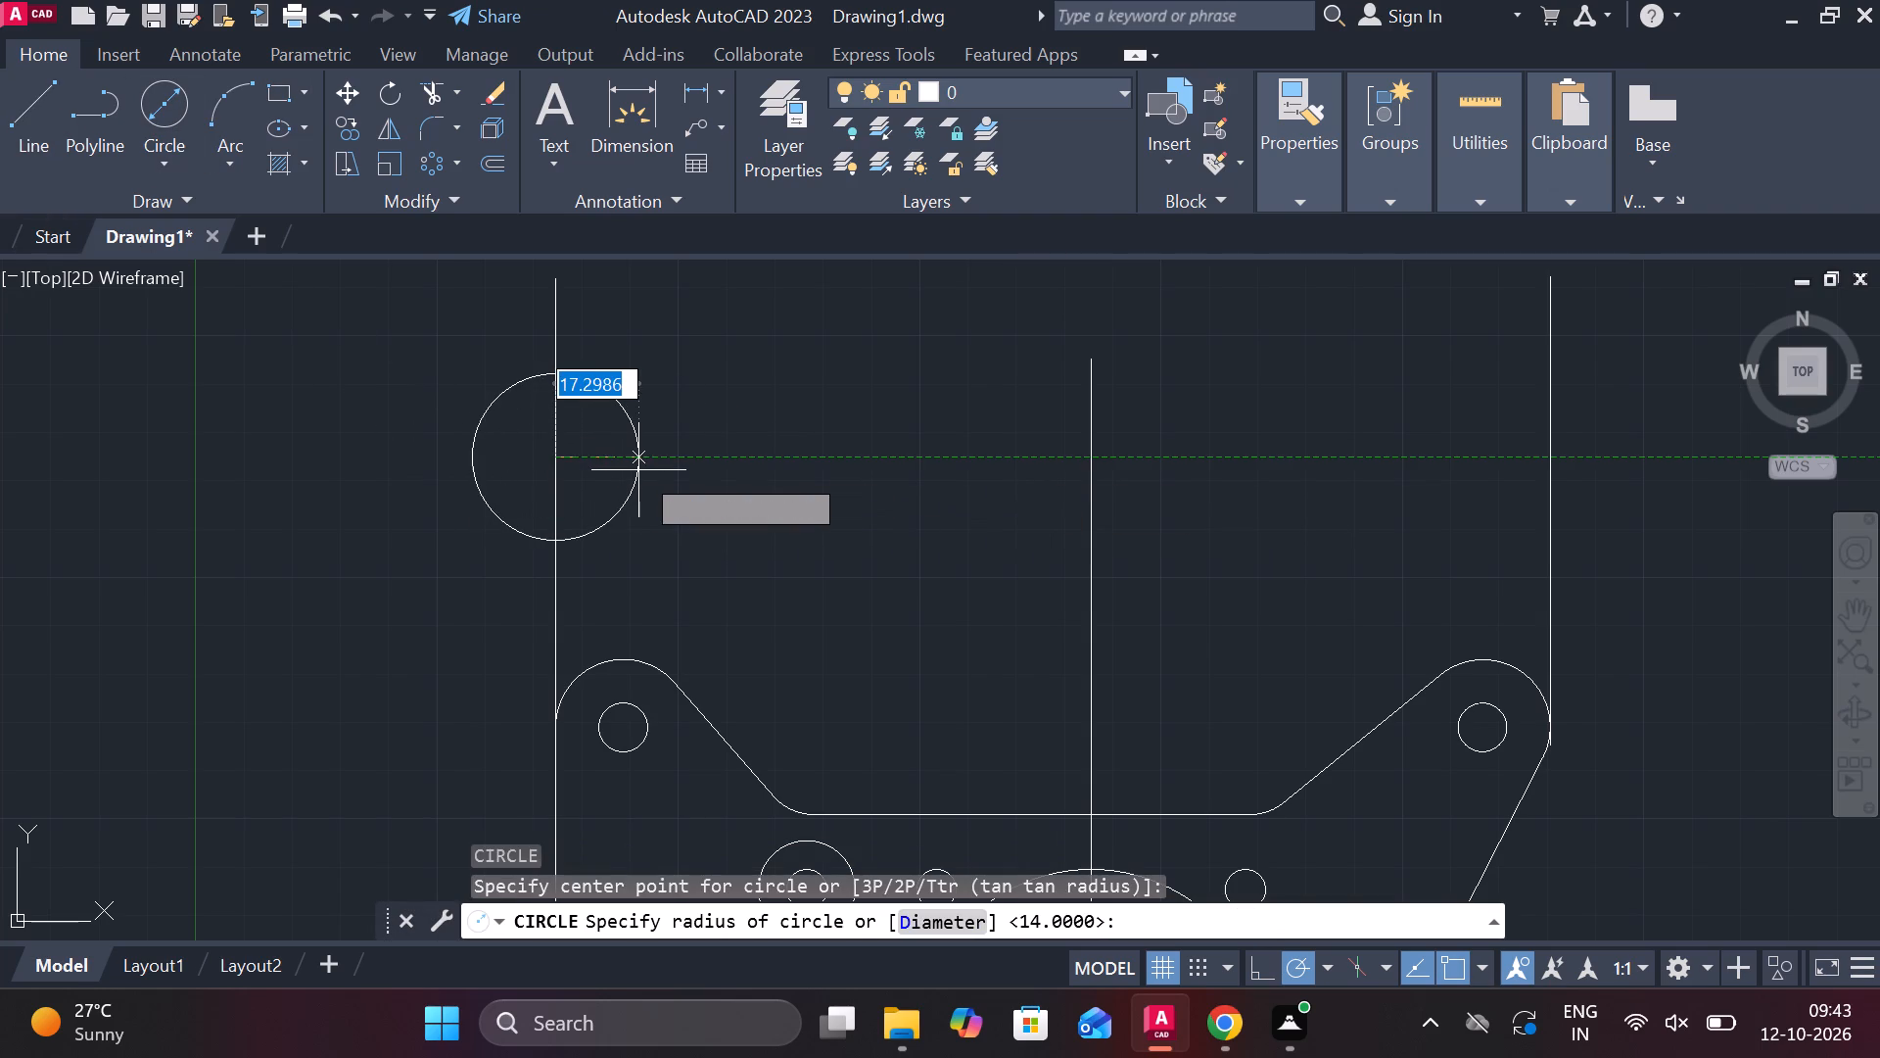
{"action": "type", "text": "14"}
{"action": "key", "text": "space"}
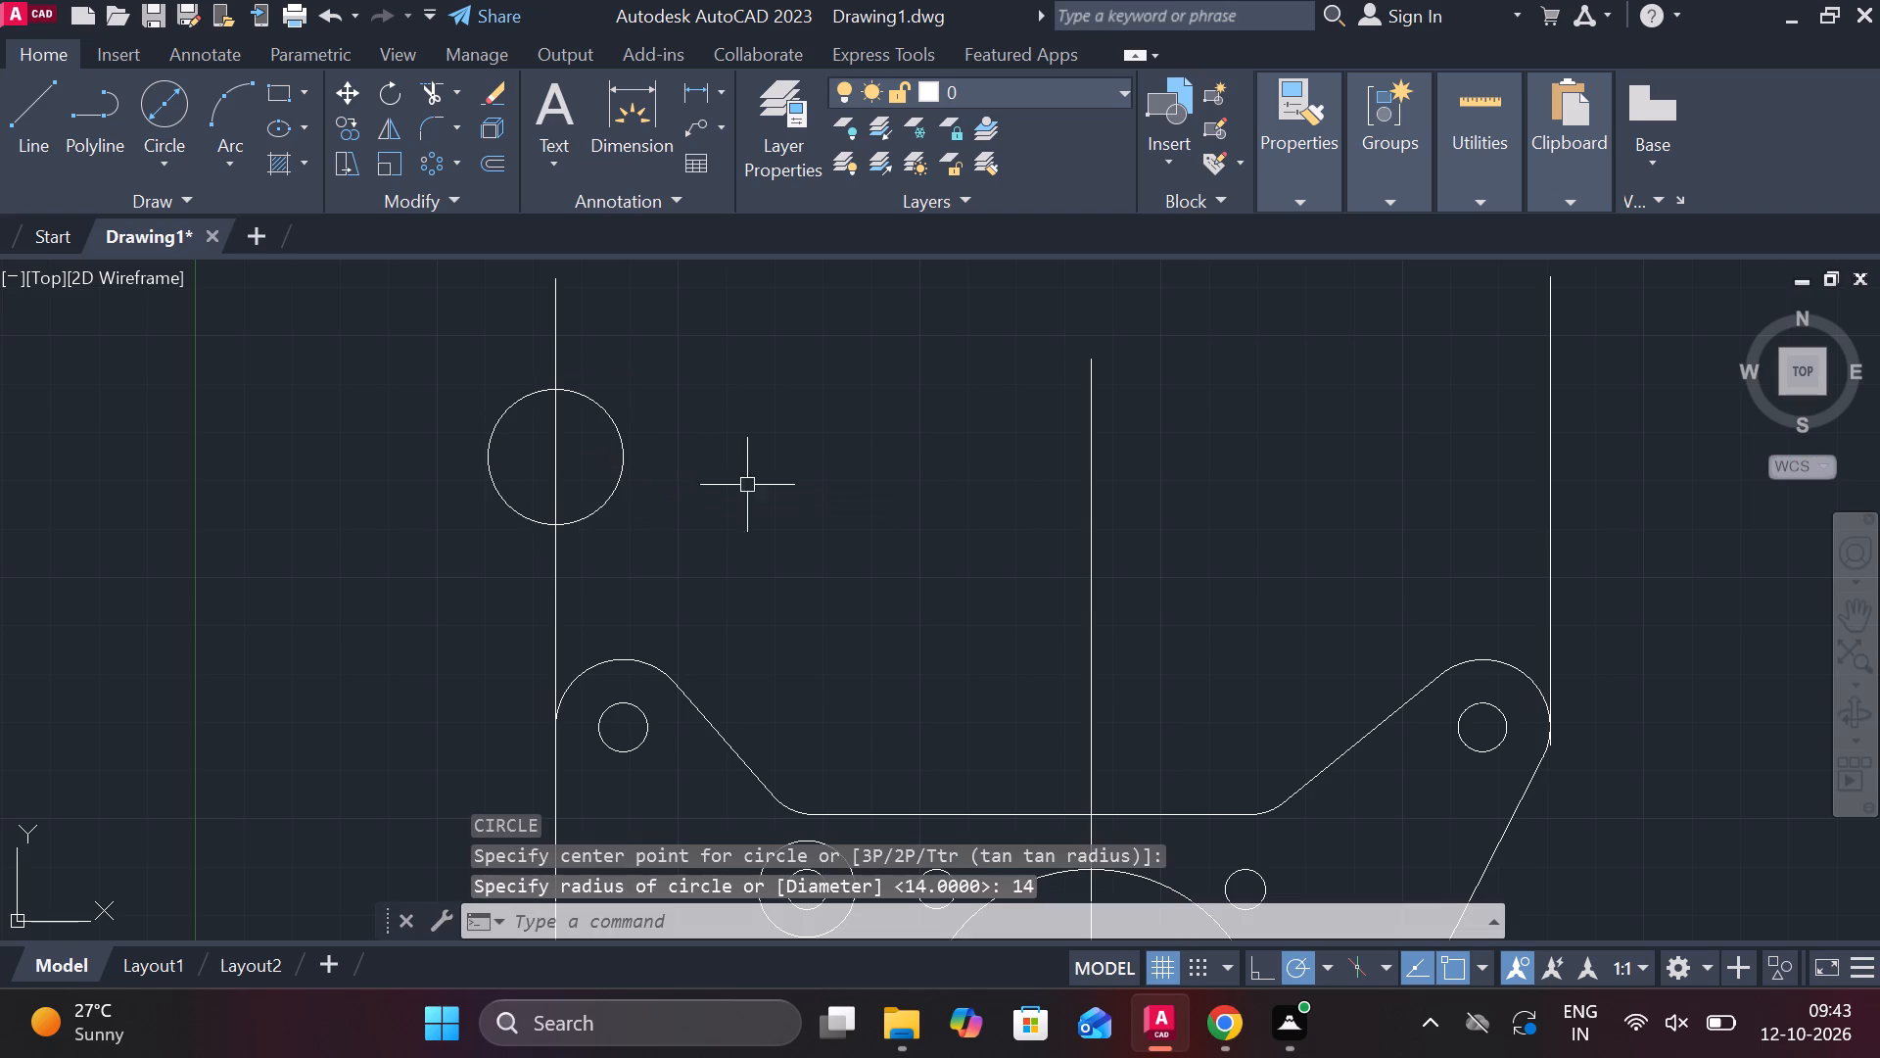
Draw two horizontal lines from the top and bottom quadrants of the radius 14 circle to just past the right vertical reference line.
{"action": "left_click", "coordinate": [52, 91]}
{"action": "left_click", "coordinate": [572, 384]}
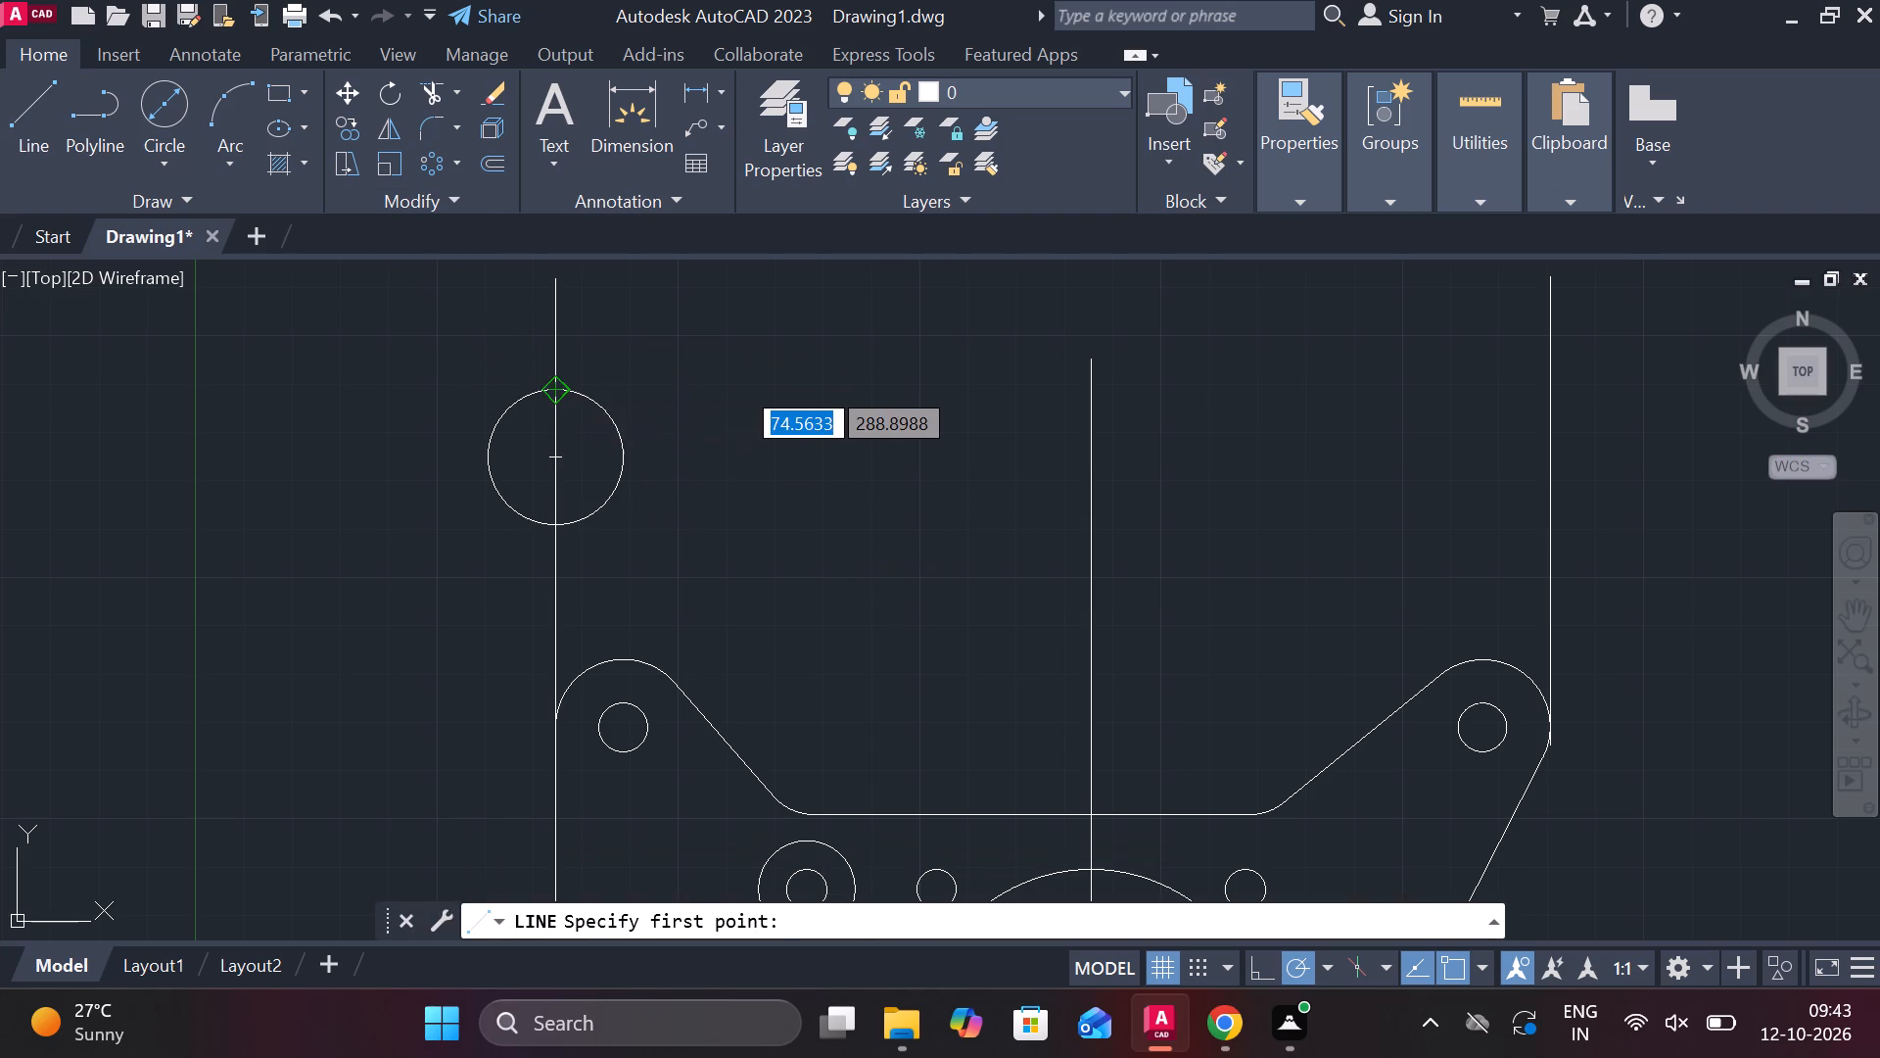
{"action": "left_click", "coordinate": [1609, 382]}
{"action": "key", "text": "Escape"}
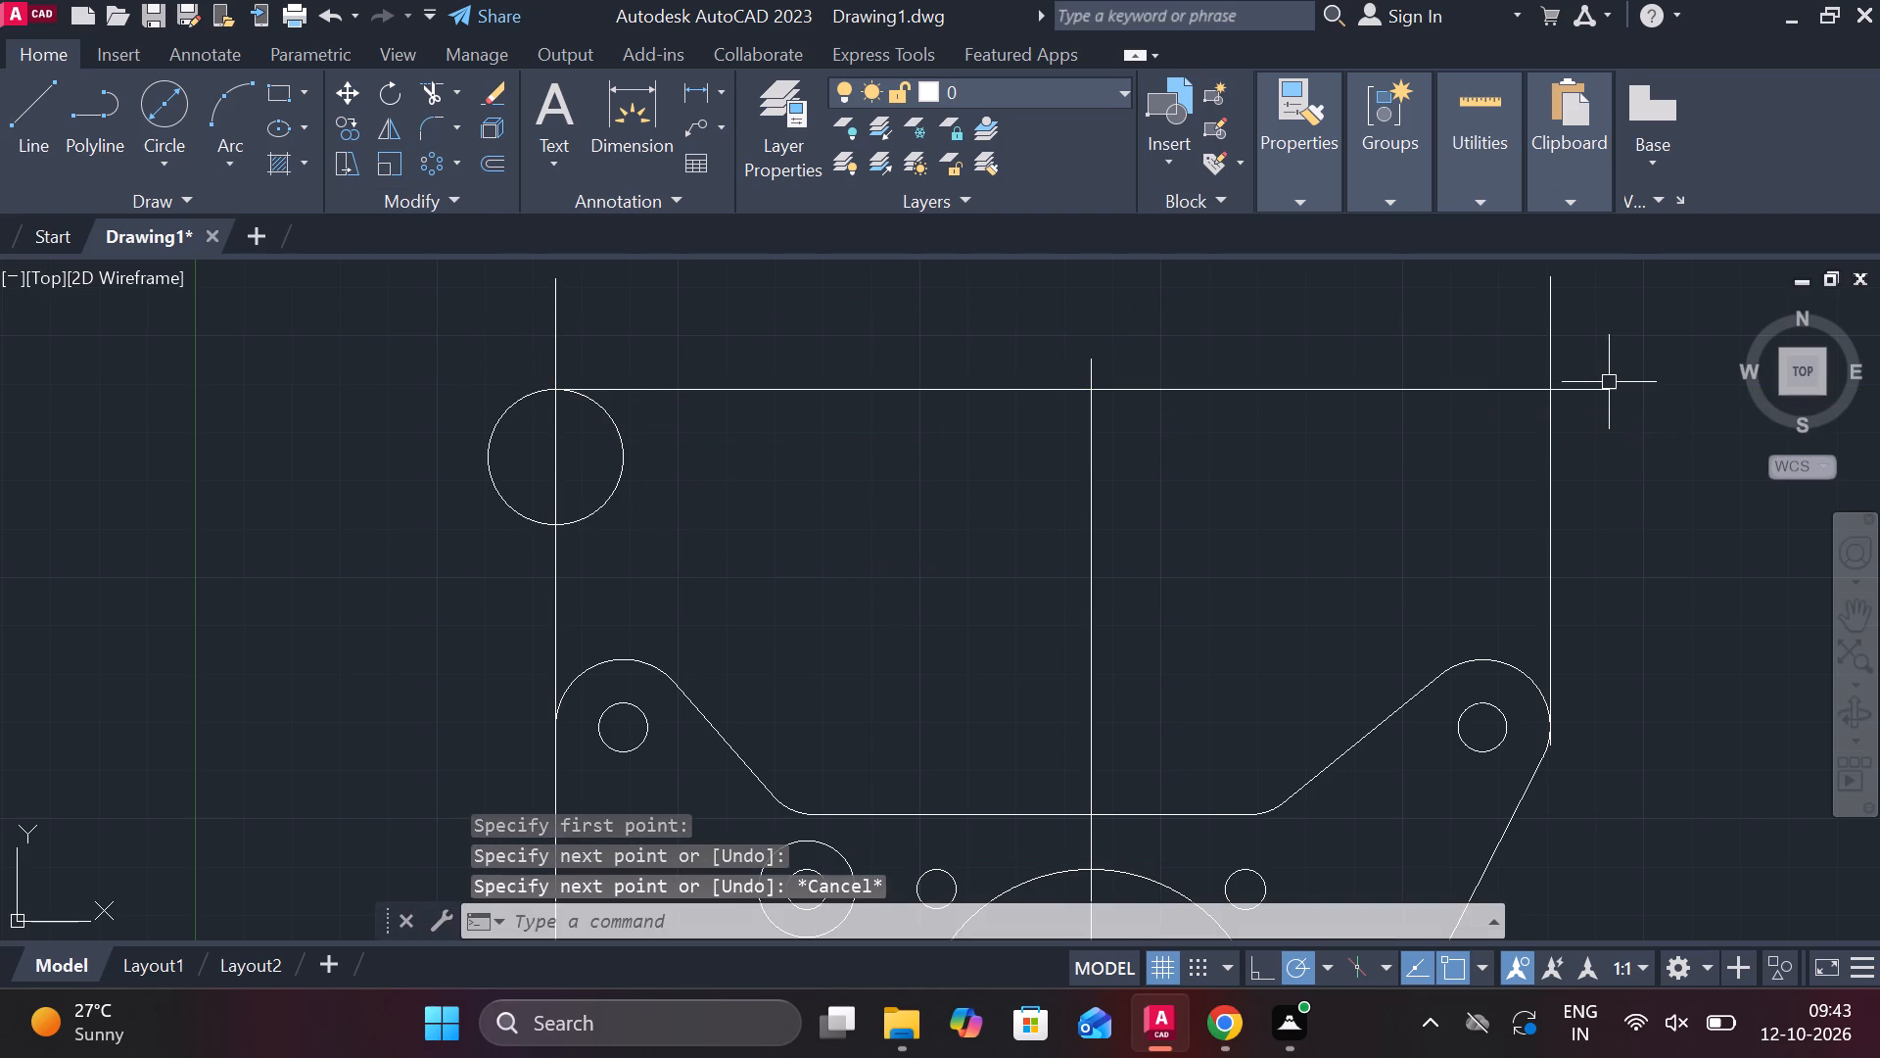
{"action": "key", "text": "space"}
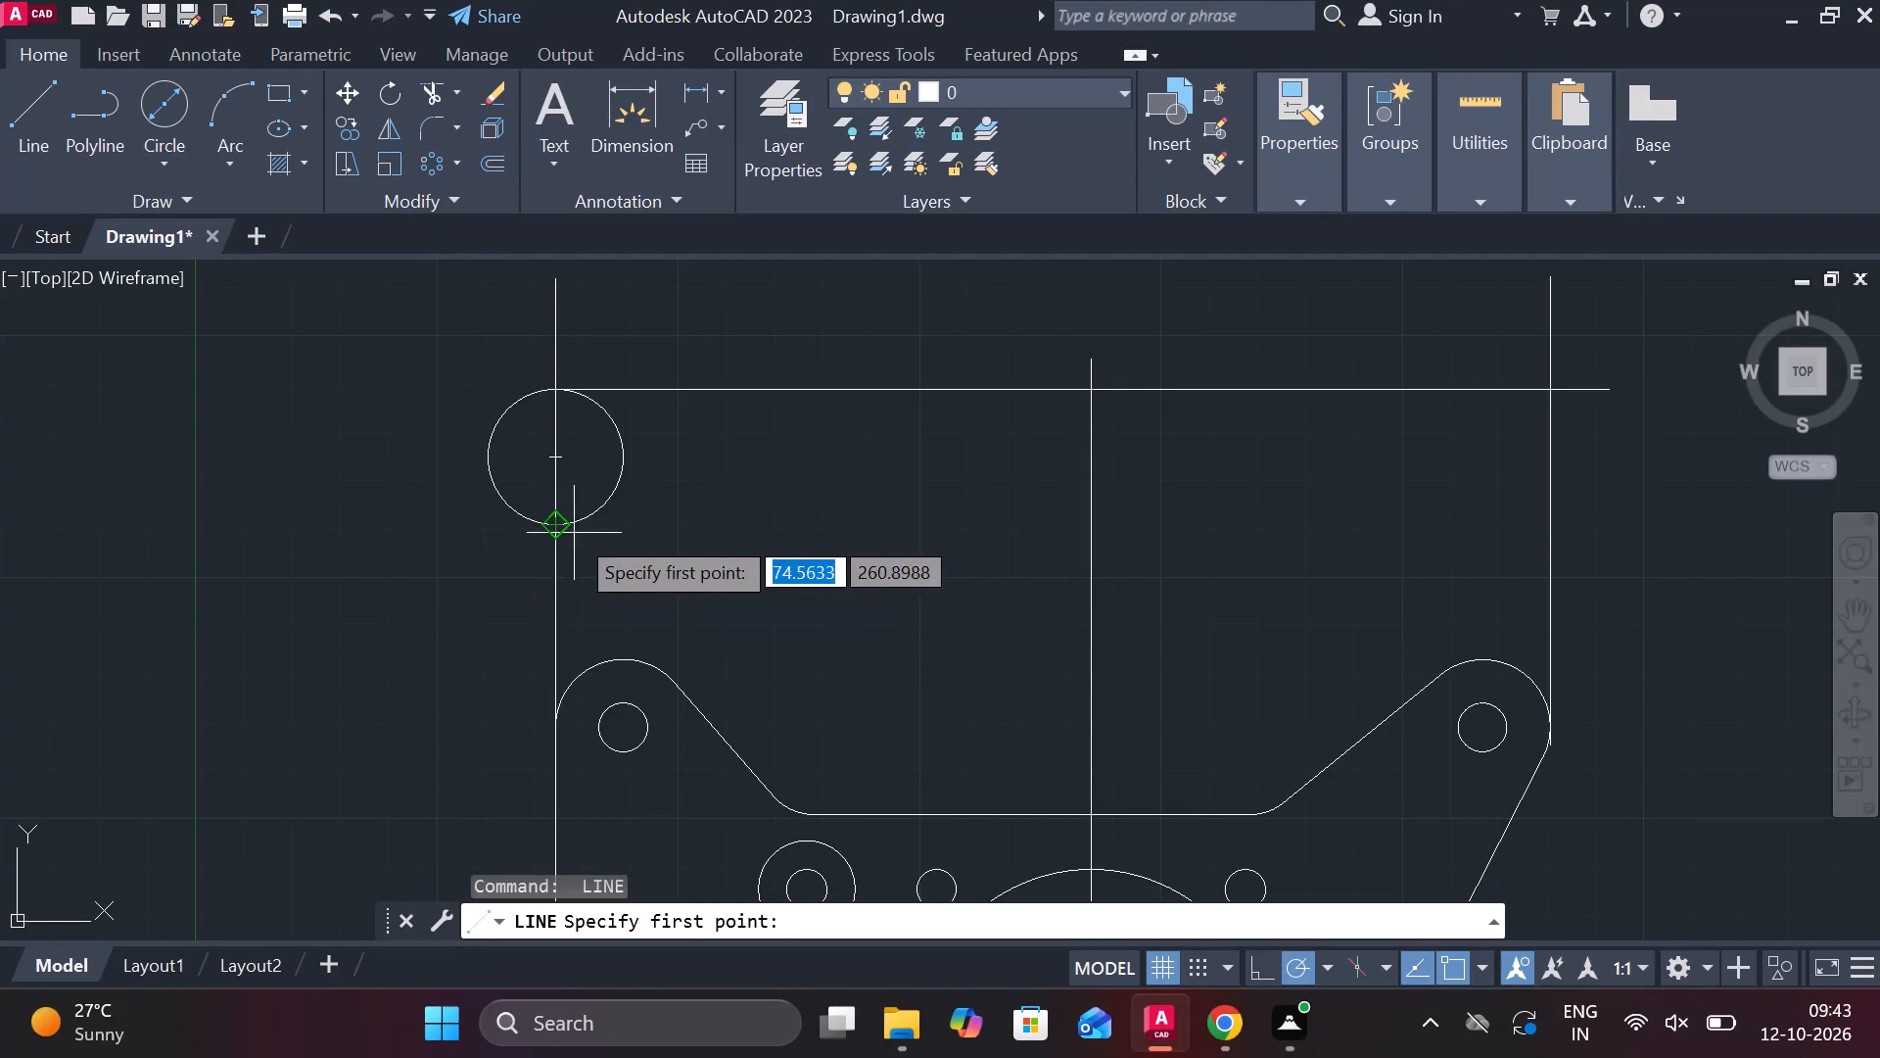
{"action": "left_click", "coordinate": [564, 517]}
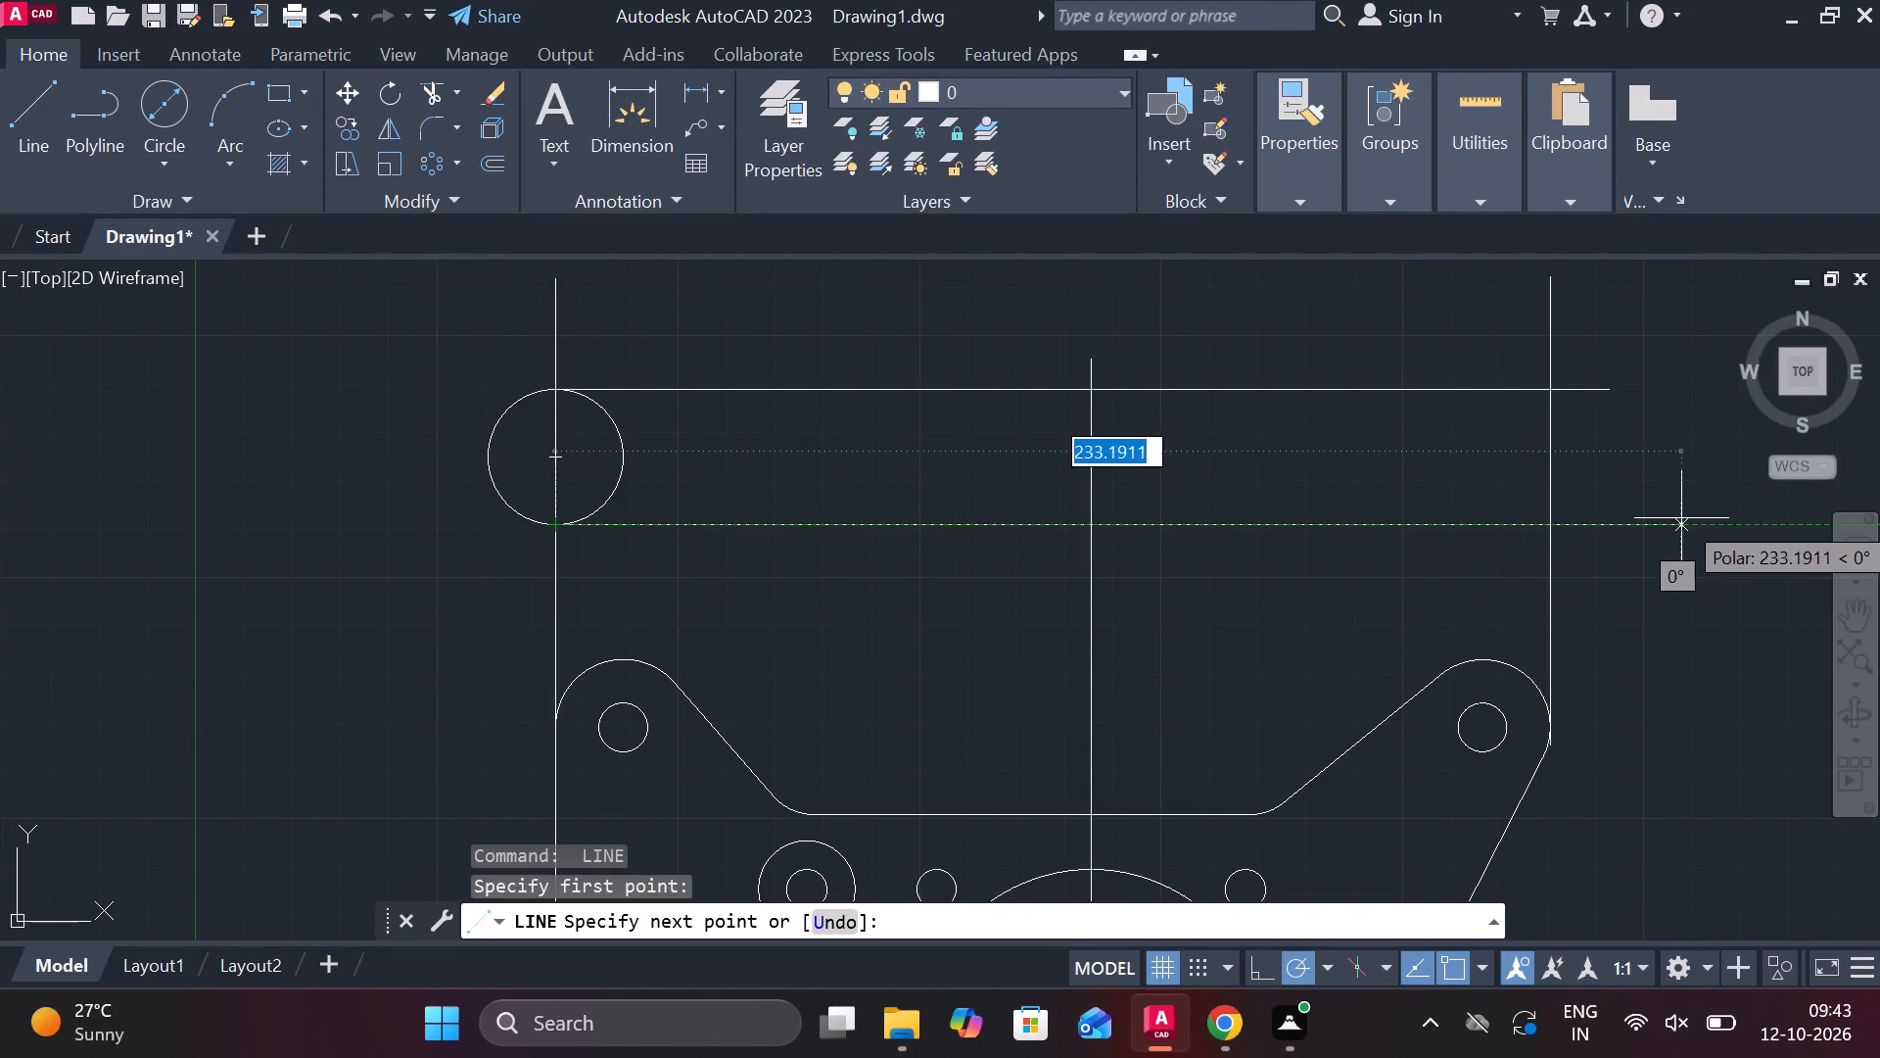
{"action": "left_click", "coordinate": [1648, 517]}
{"action": "key", "text": "Escape"}
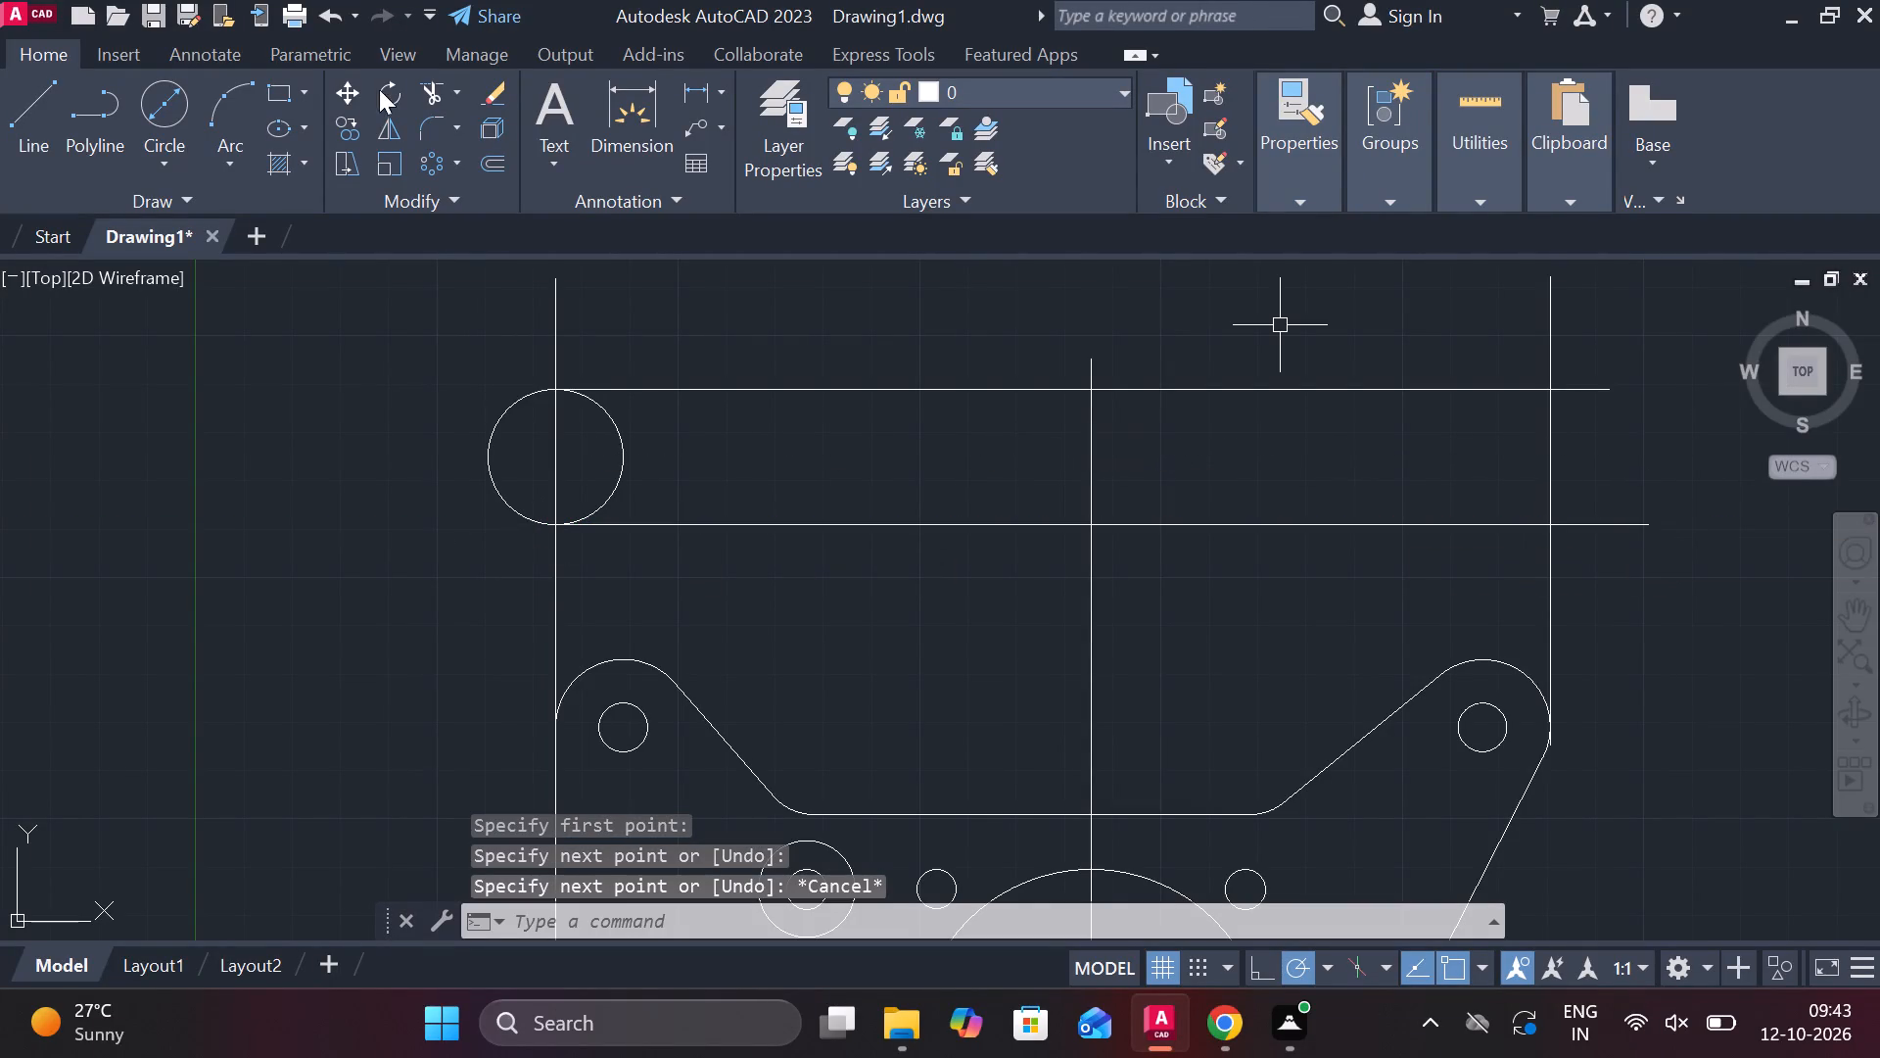
Draw a two-point circle between the intersections of the two horizontal lines with the right vertical reference line.
{"action": "left_click", "coordinate": [190, 200]}
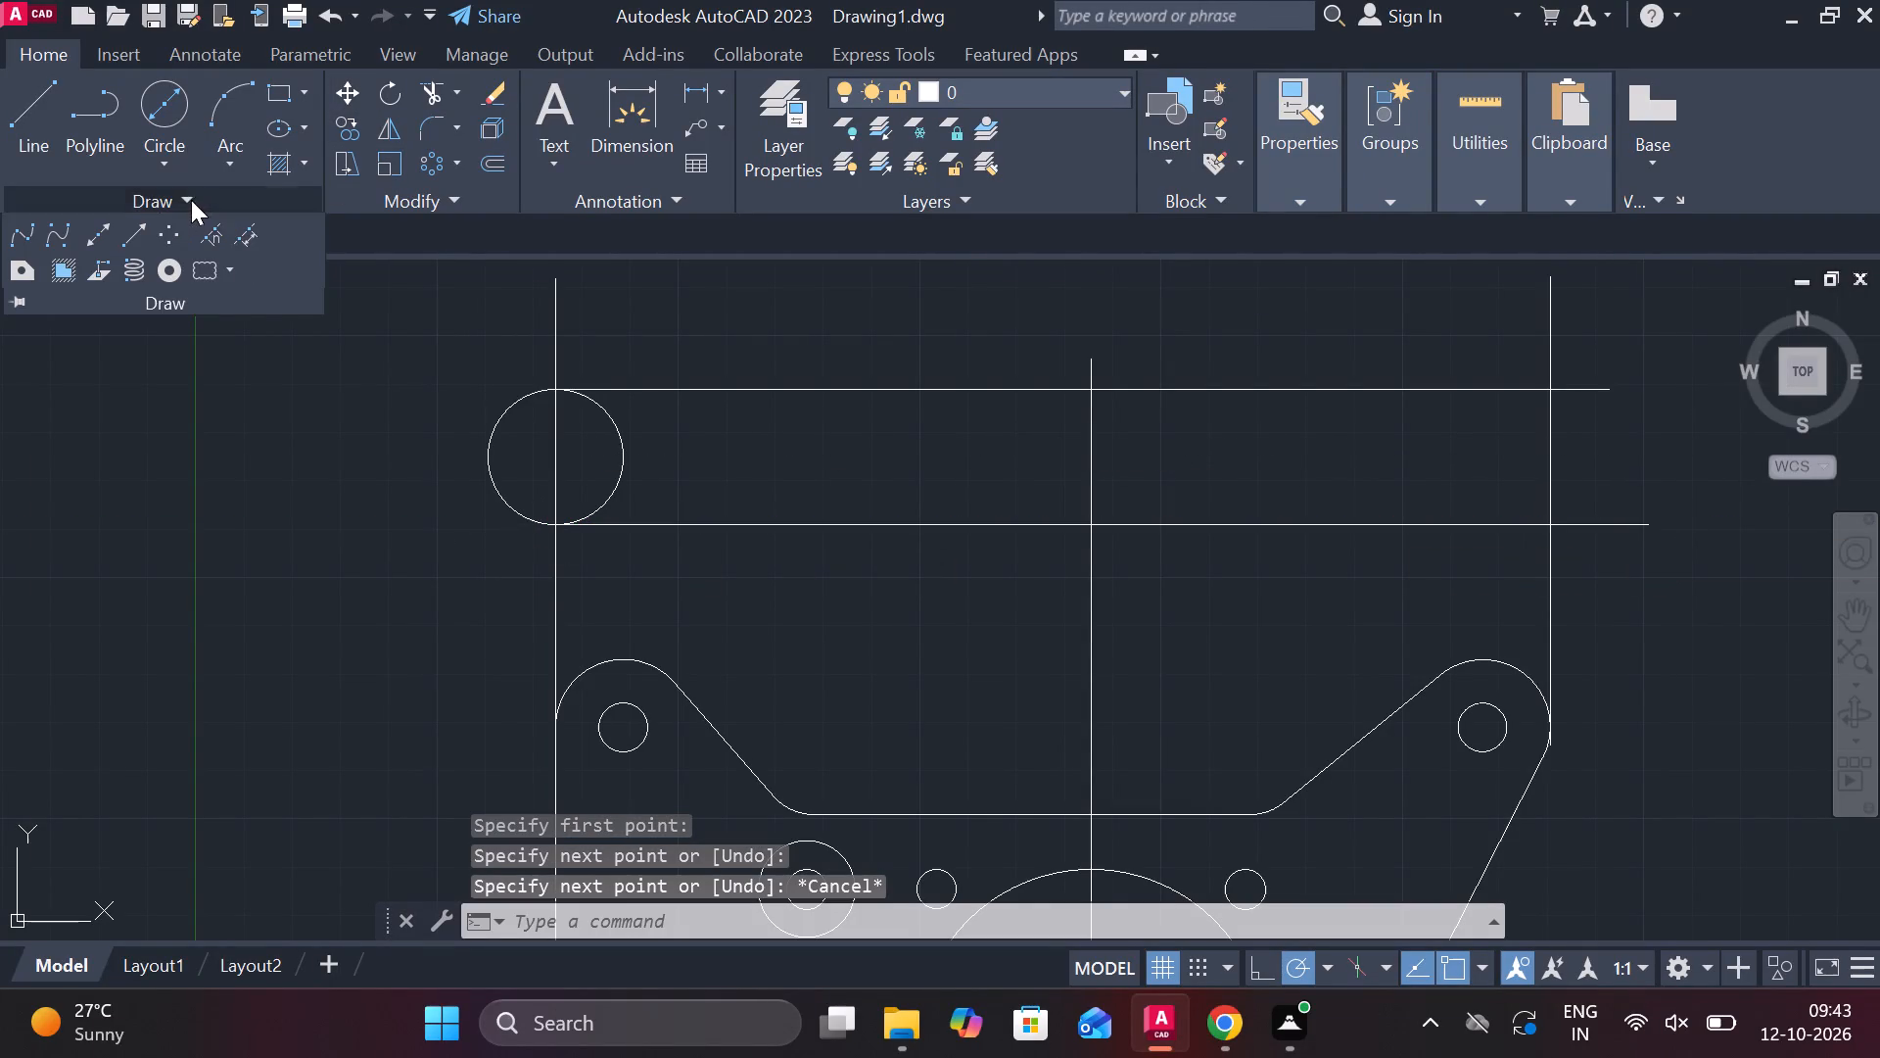
{"action": "left_click", "coordinate": [168, 150]}
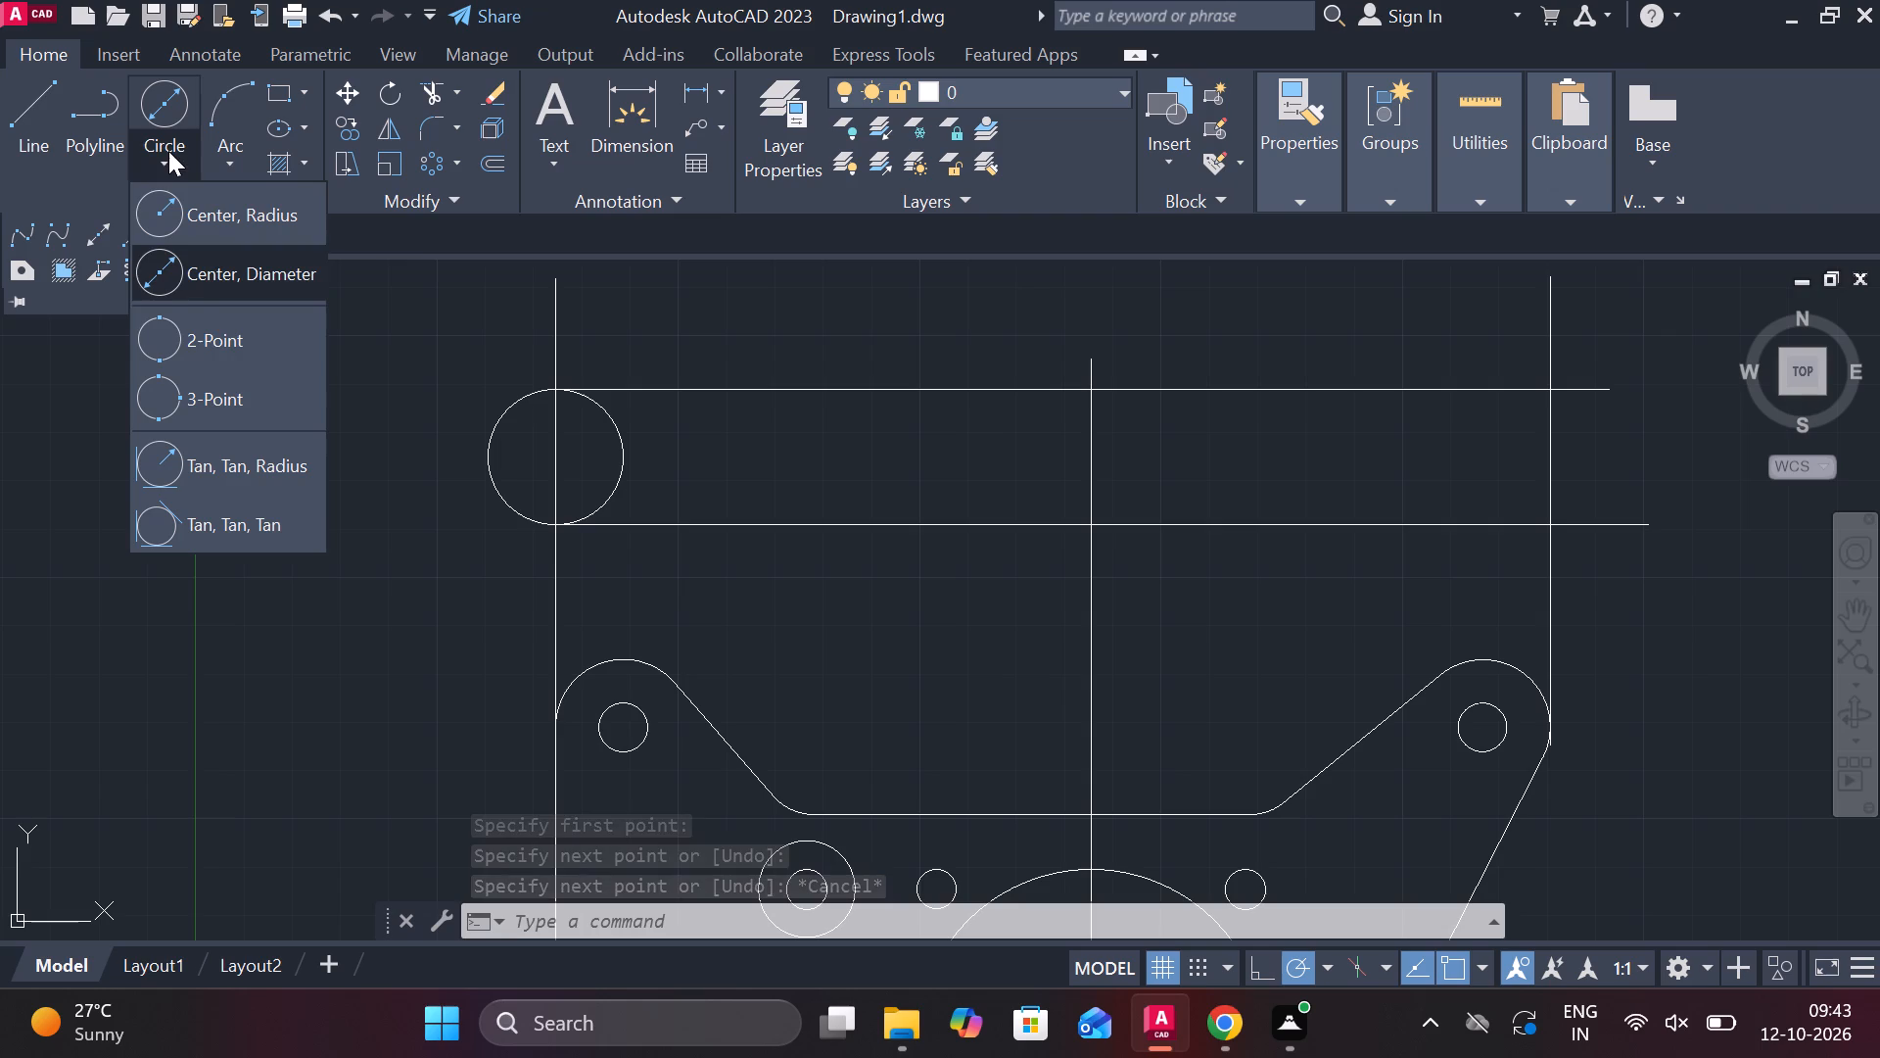
{"action": "left_click", "coordinate": [248, 344]}
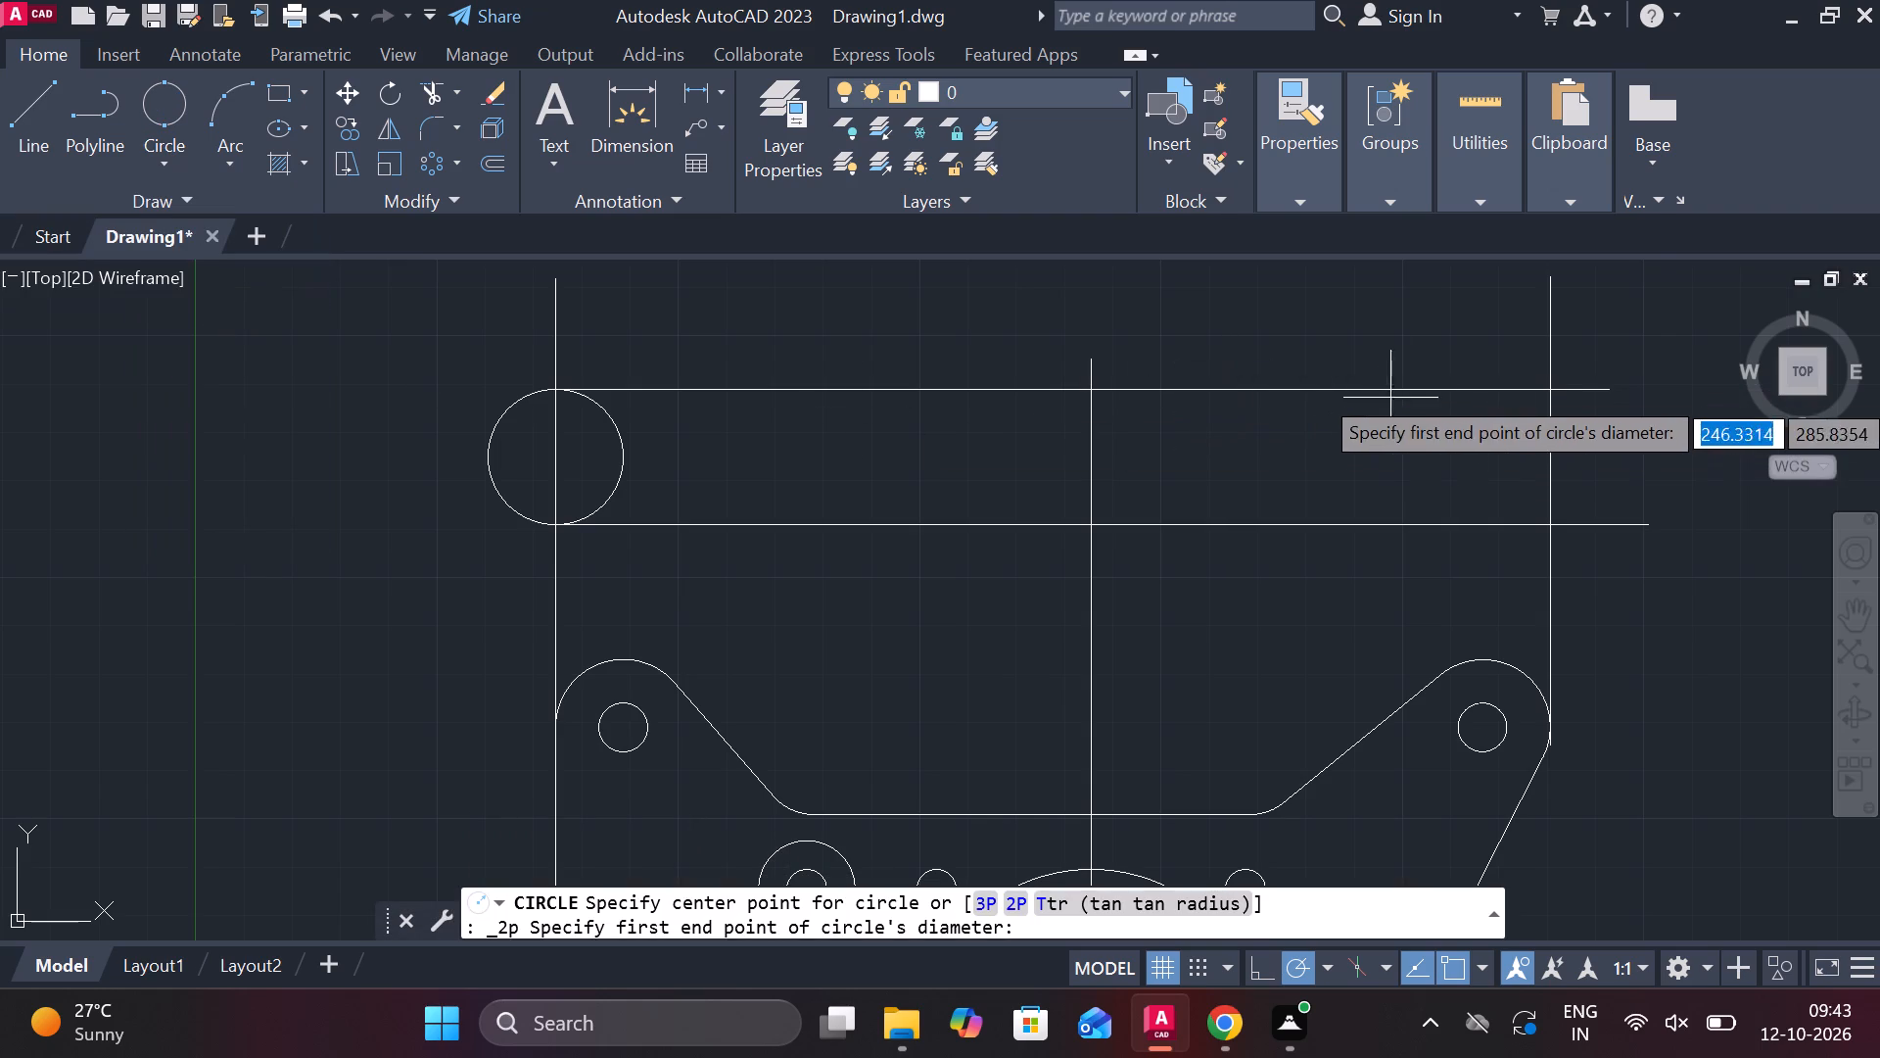
{"action": "left_click", "coordinate": [1560, 396]}
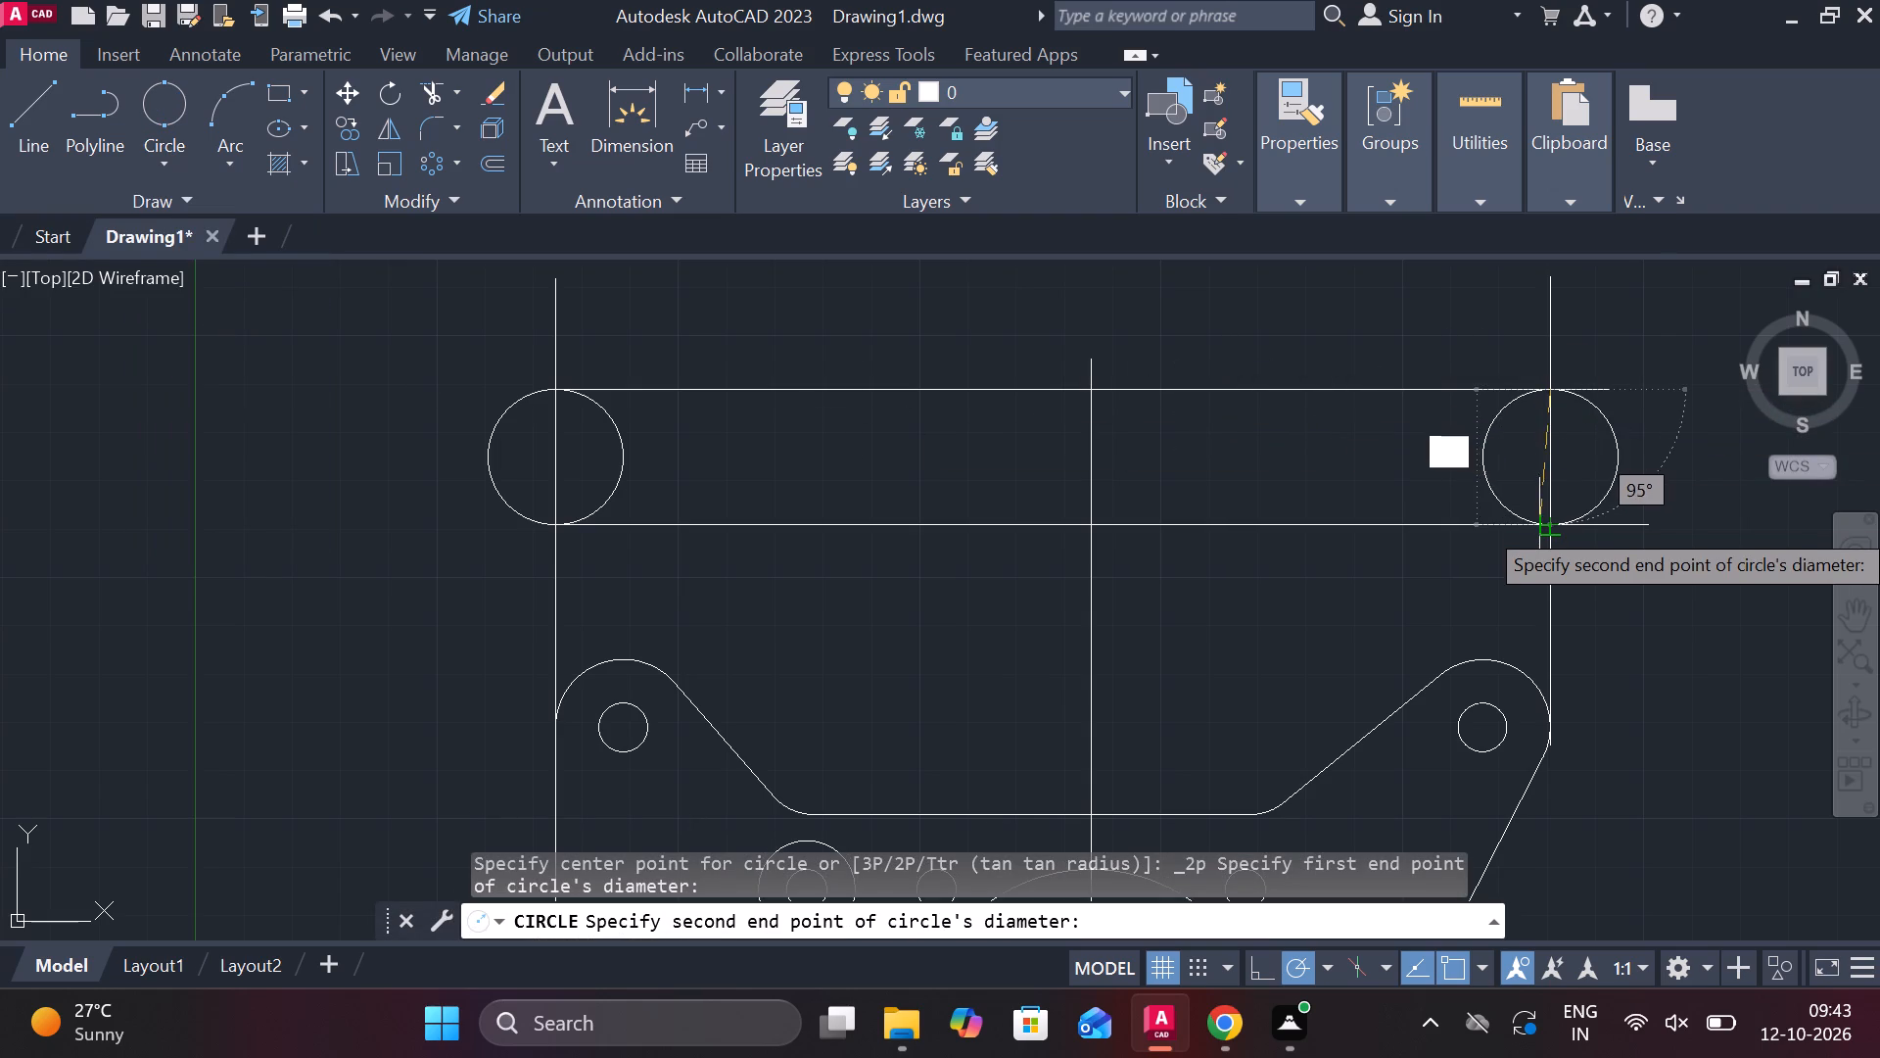
{"action": "left_click", "coordinate": [1550, 528]}
{"action": "key", "text": "Escape"}
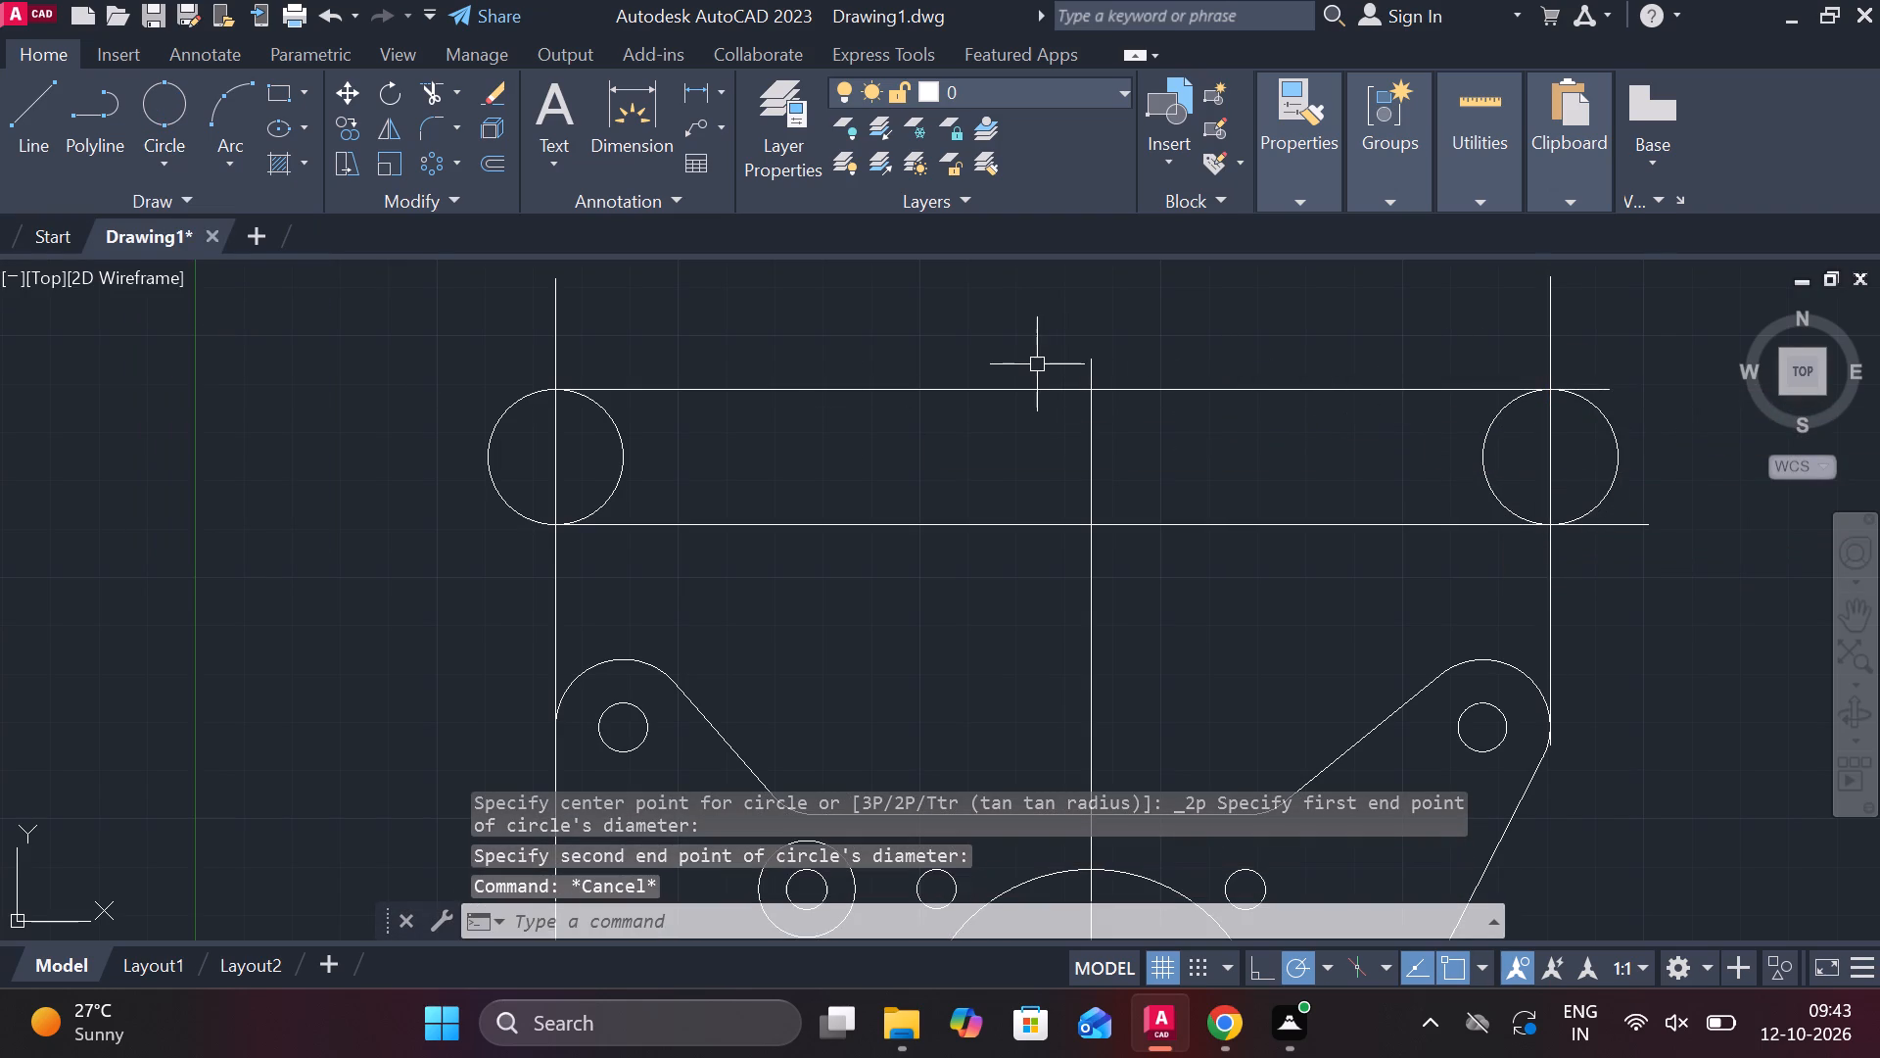
Trim the inner halves of both circles and the horizontal lines' overhanging right ends to form a long rounded slot outline.
{"action": "type", "text": "tr"}
{"action": "key", "text": "space"}
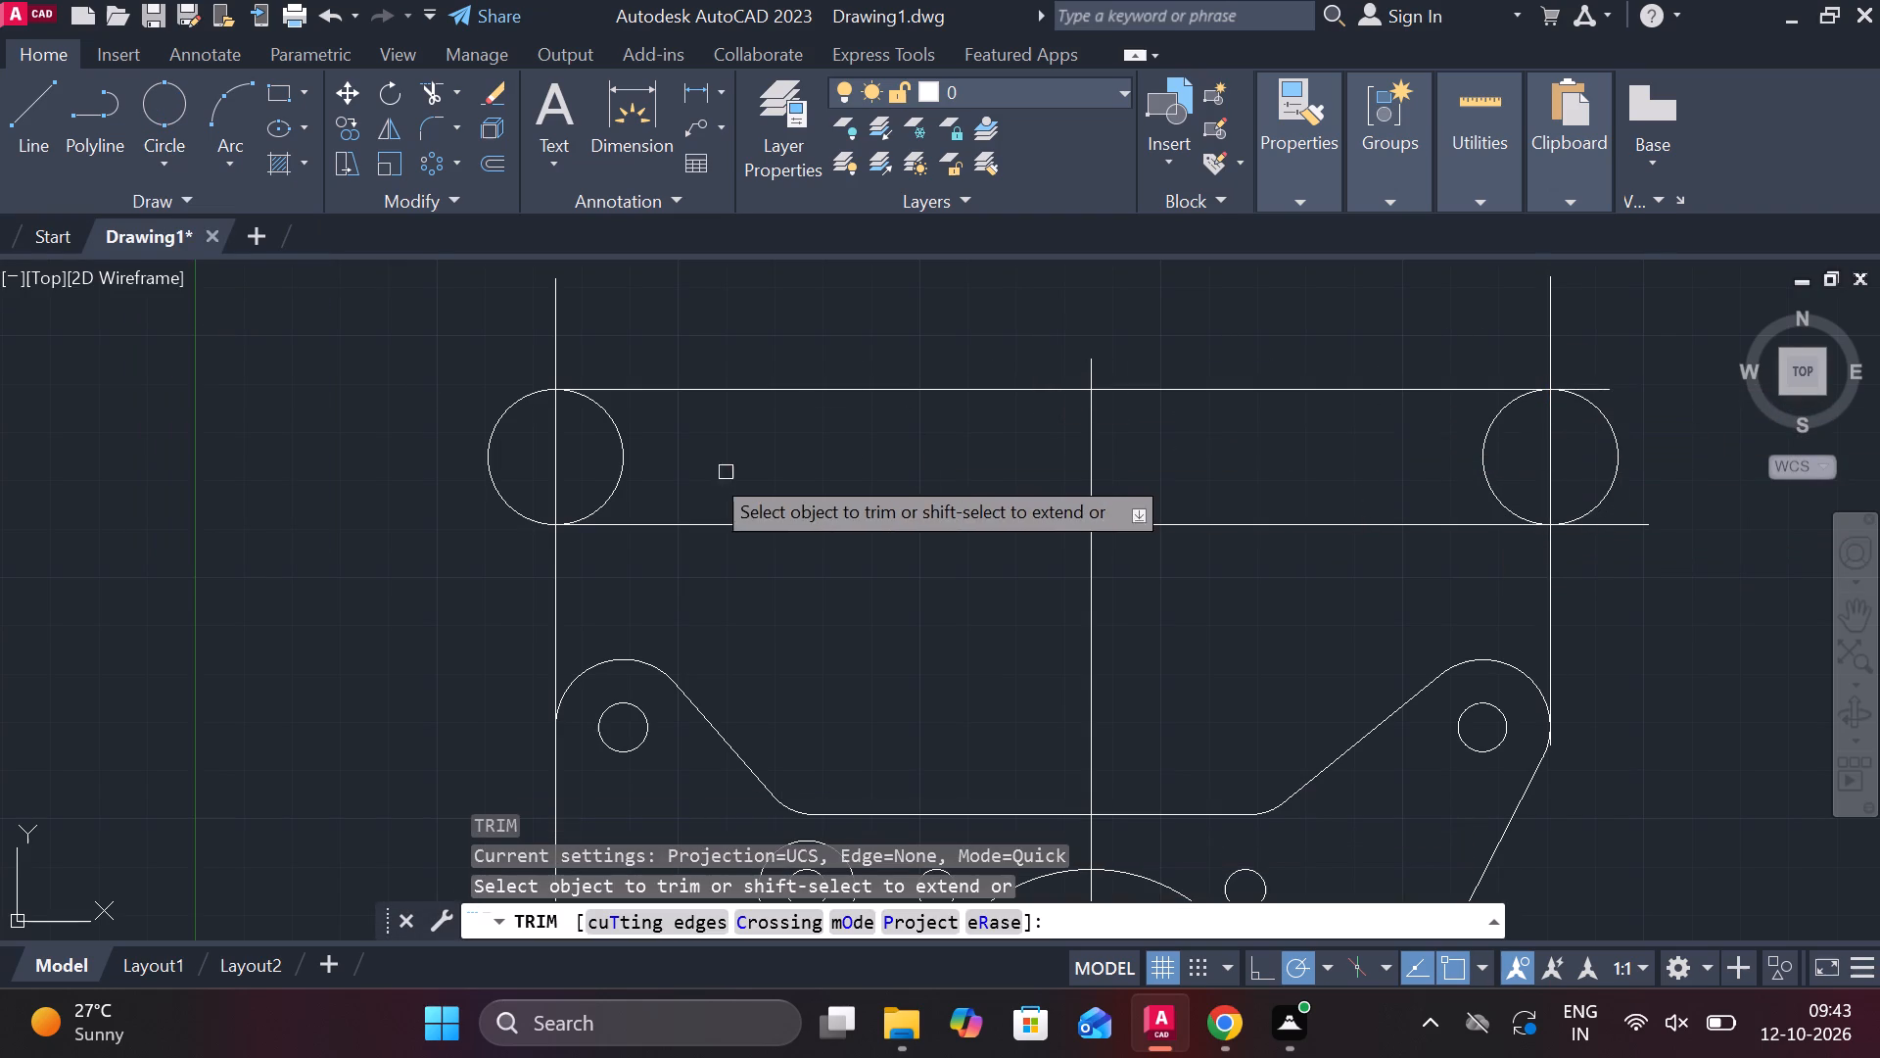
{"action": "left_click", "coordinate": [627, 444]}
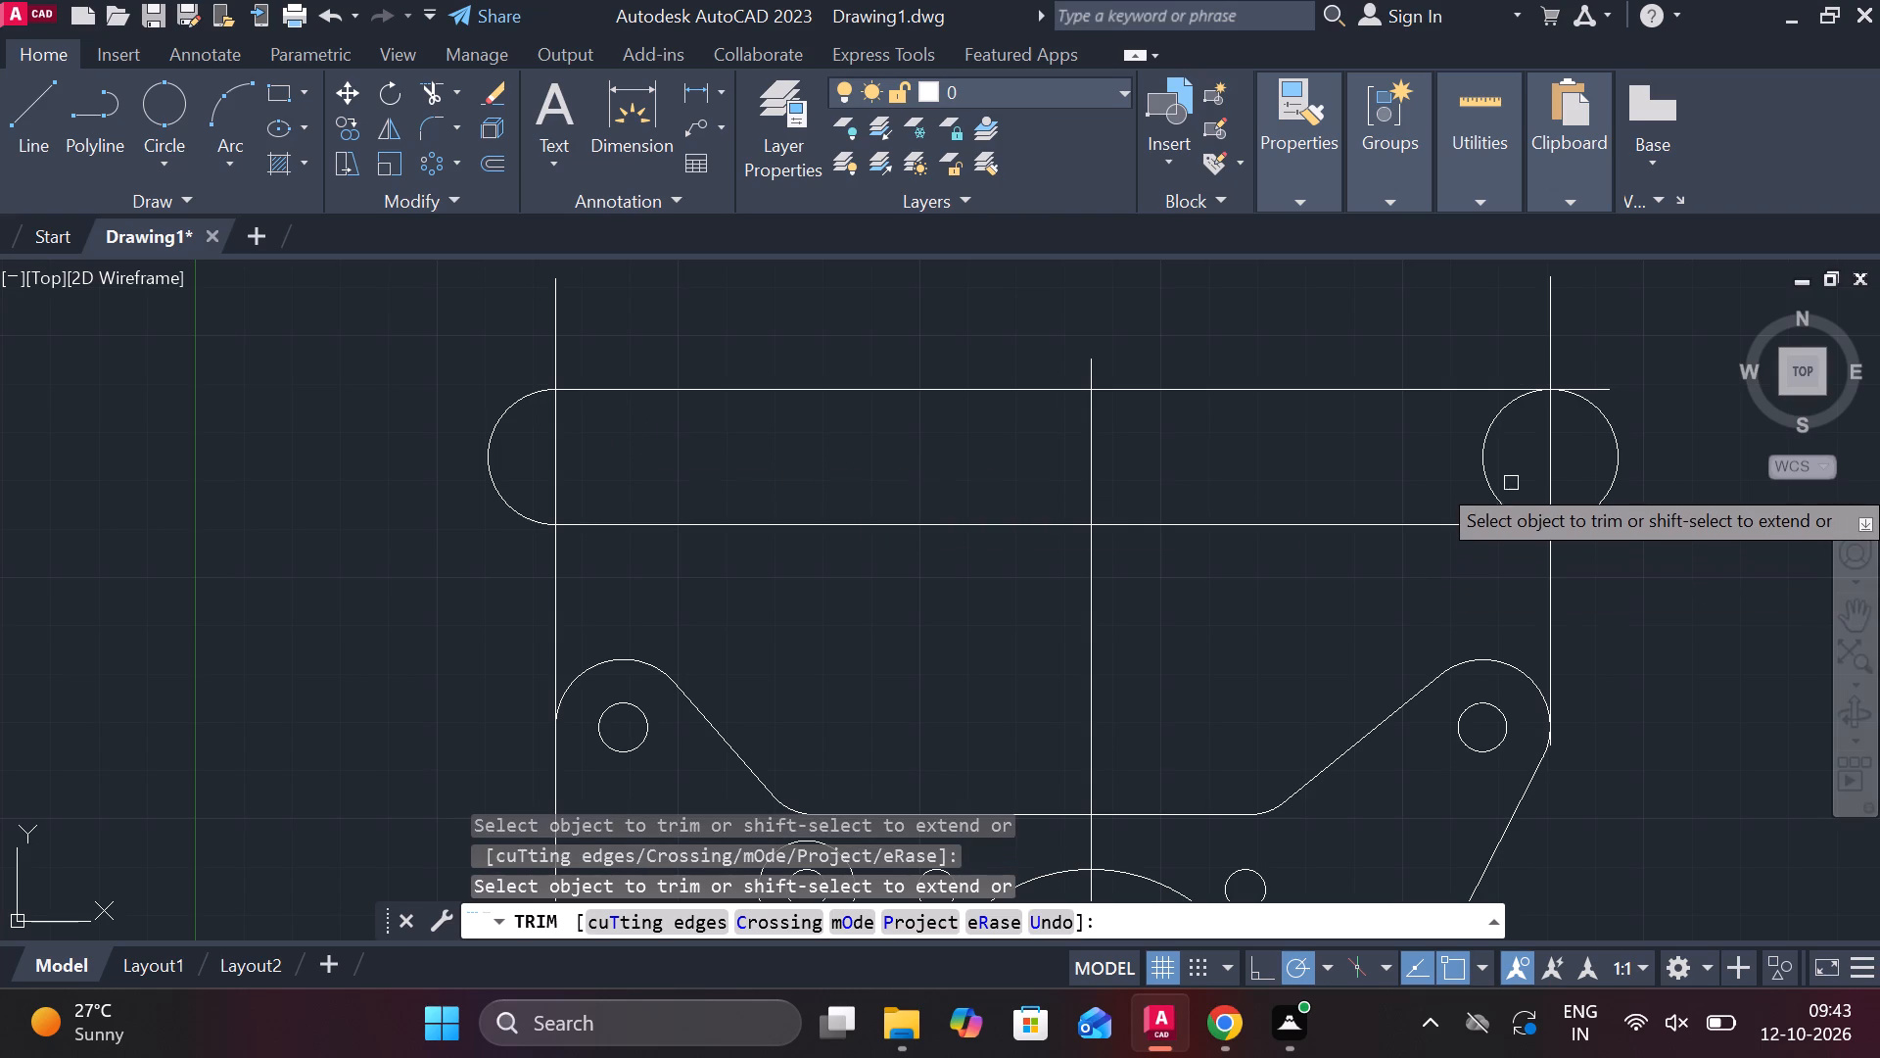
{"action": "left_click", "coordinate": [1482, 469]}
{"action": "left_click", "coordinate": [1606, 392]}
{"action": "left_click", "coordinate": [1642, 525]}
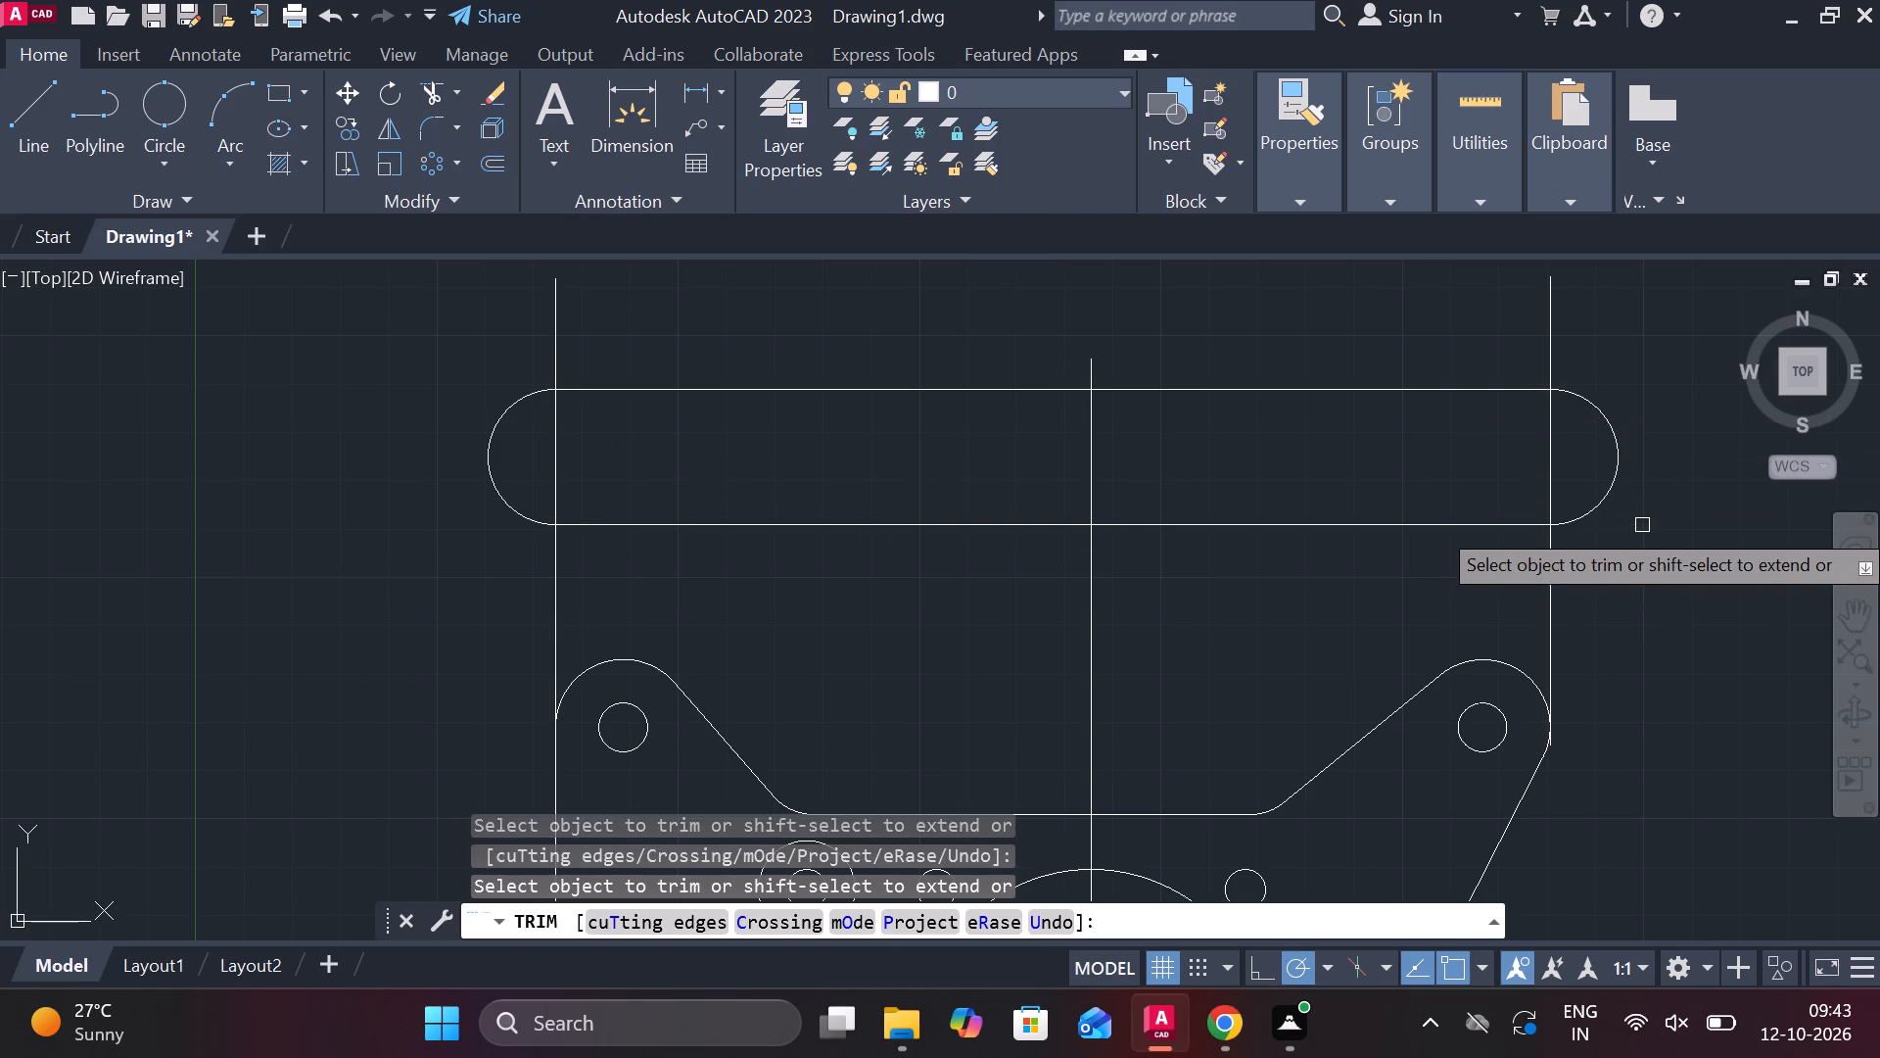
Trim the right vertical line inside and above the slot outline, and the left vertical line above it.
{"action": "left_click", "coordinate": [1552, 458]}
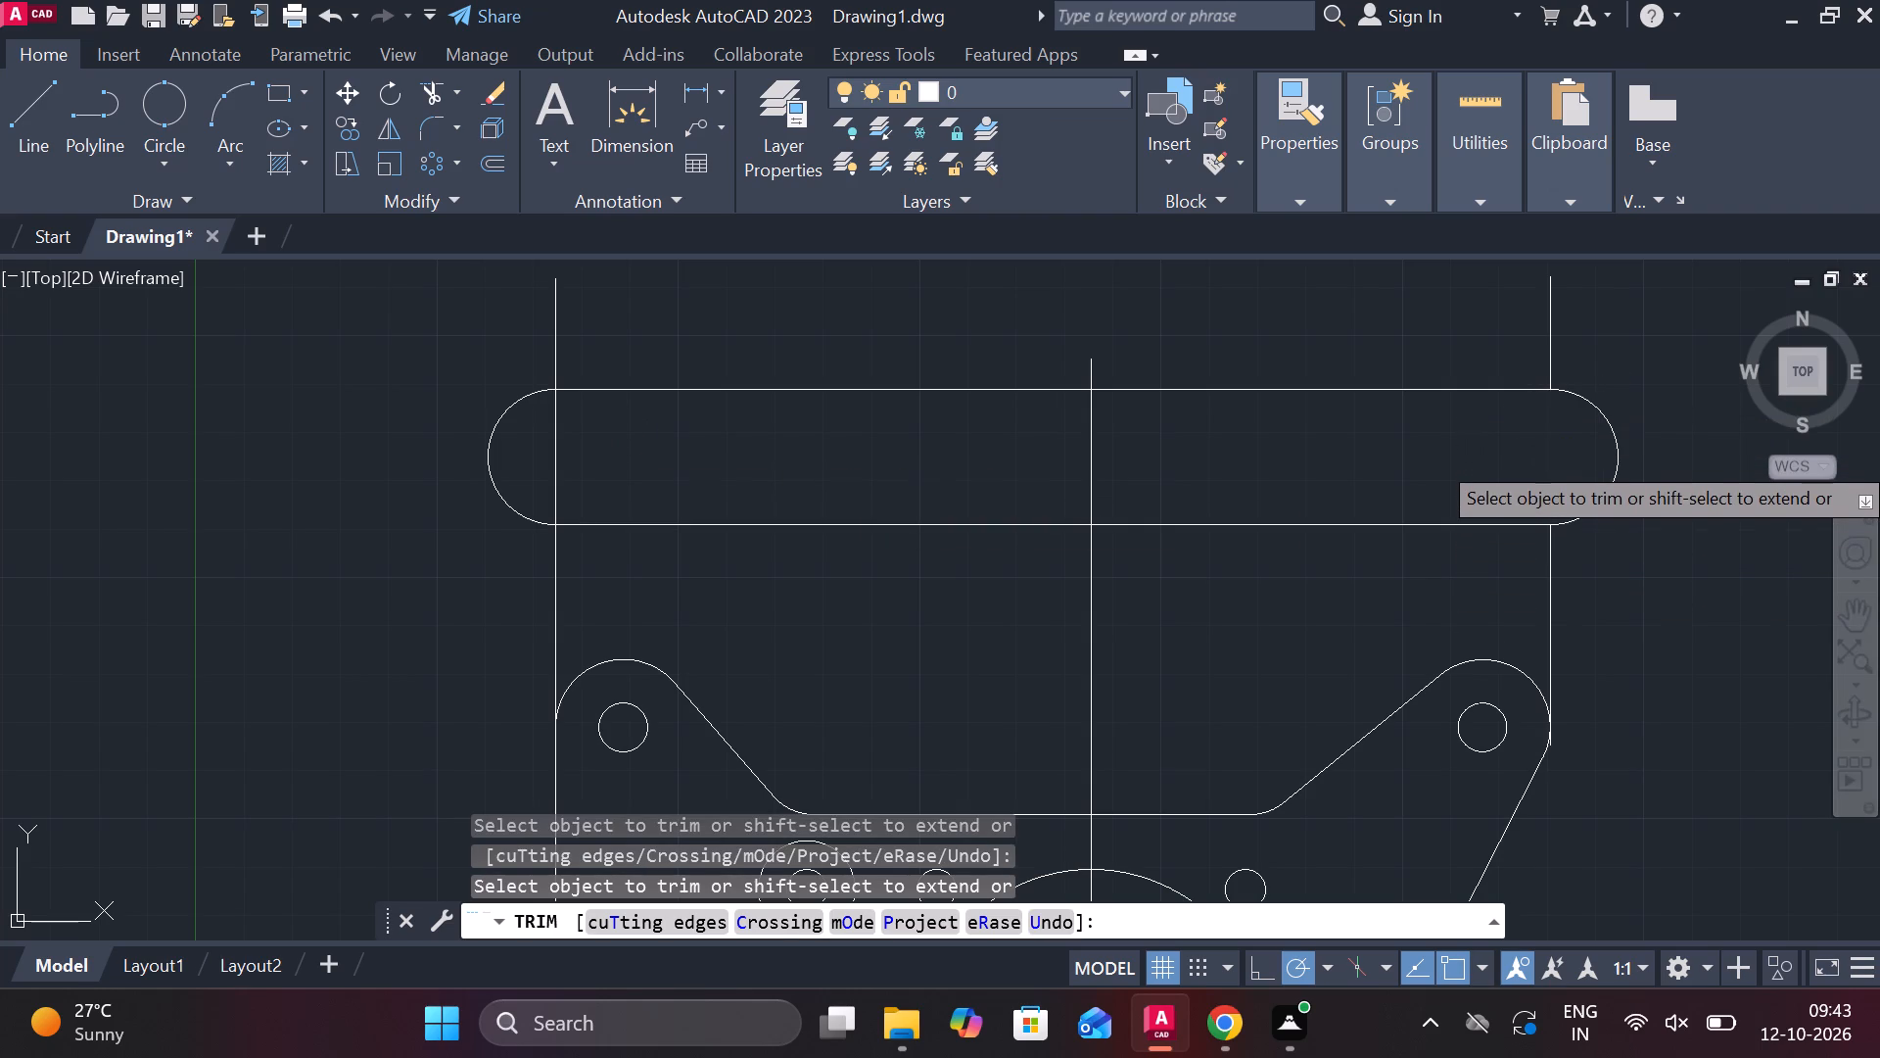
{"action": "left_click", "coordinate": [1542, 343]}
{"action": "left_click", "coordinate": [1582, 321]}
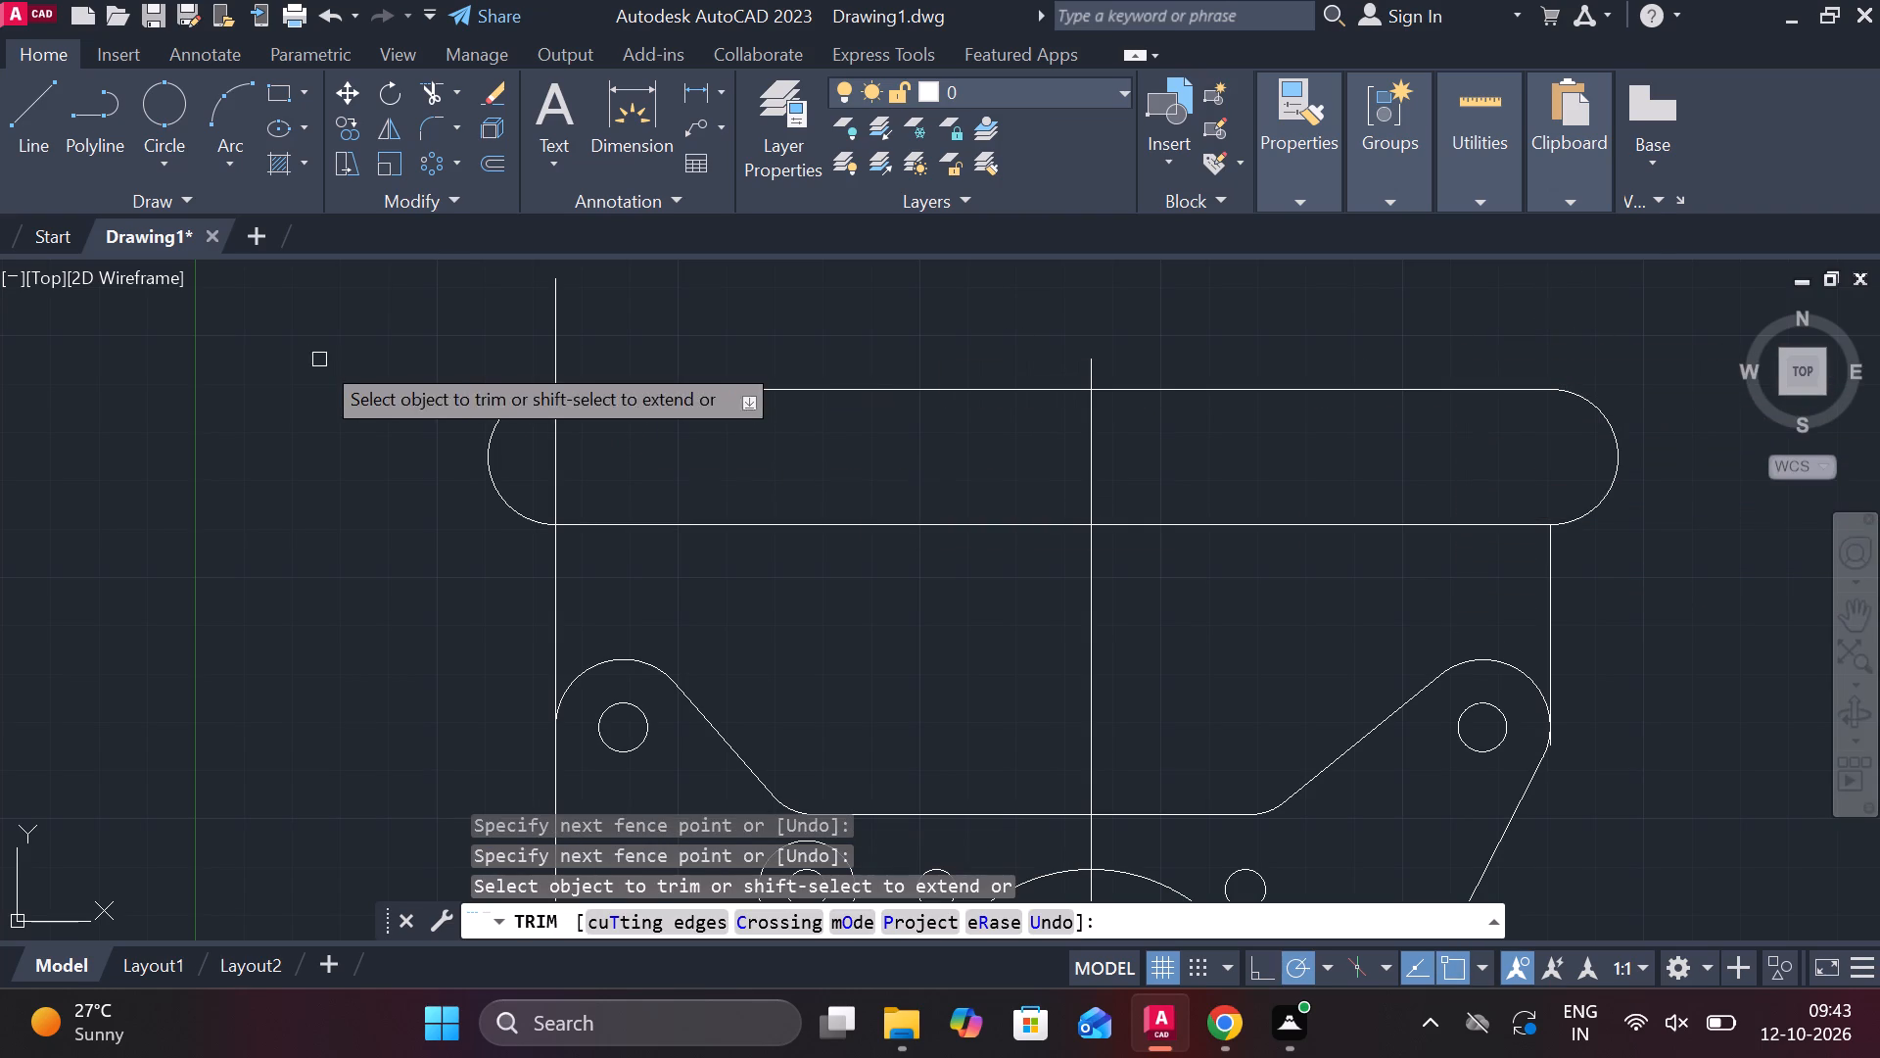
{"action": "left_click_drag", "start_coordinate": [479, 330], "coordinate": [599, 325]}
{"action": "left_click_drag", "start_coordinate": [638, 318], "coordinate": [675, 313]}
{"action": "left_click", "coordinate": [716, 305]}
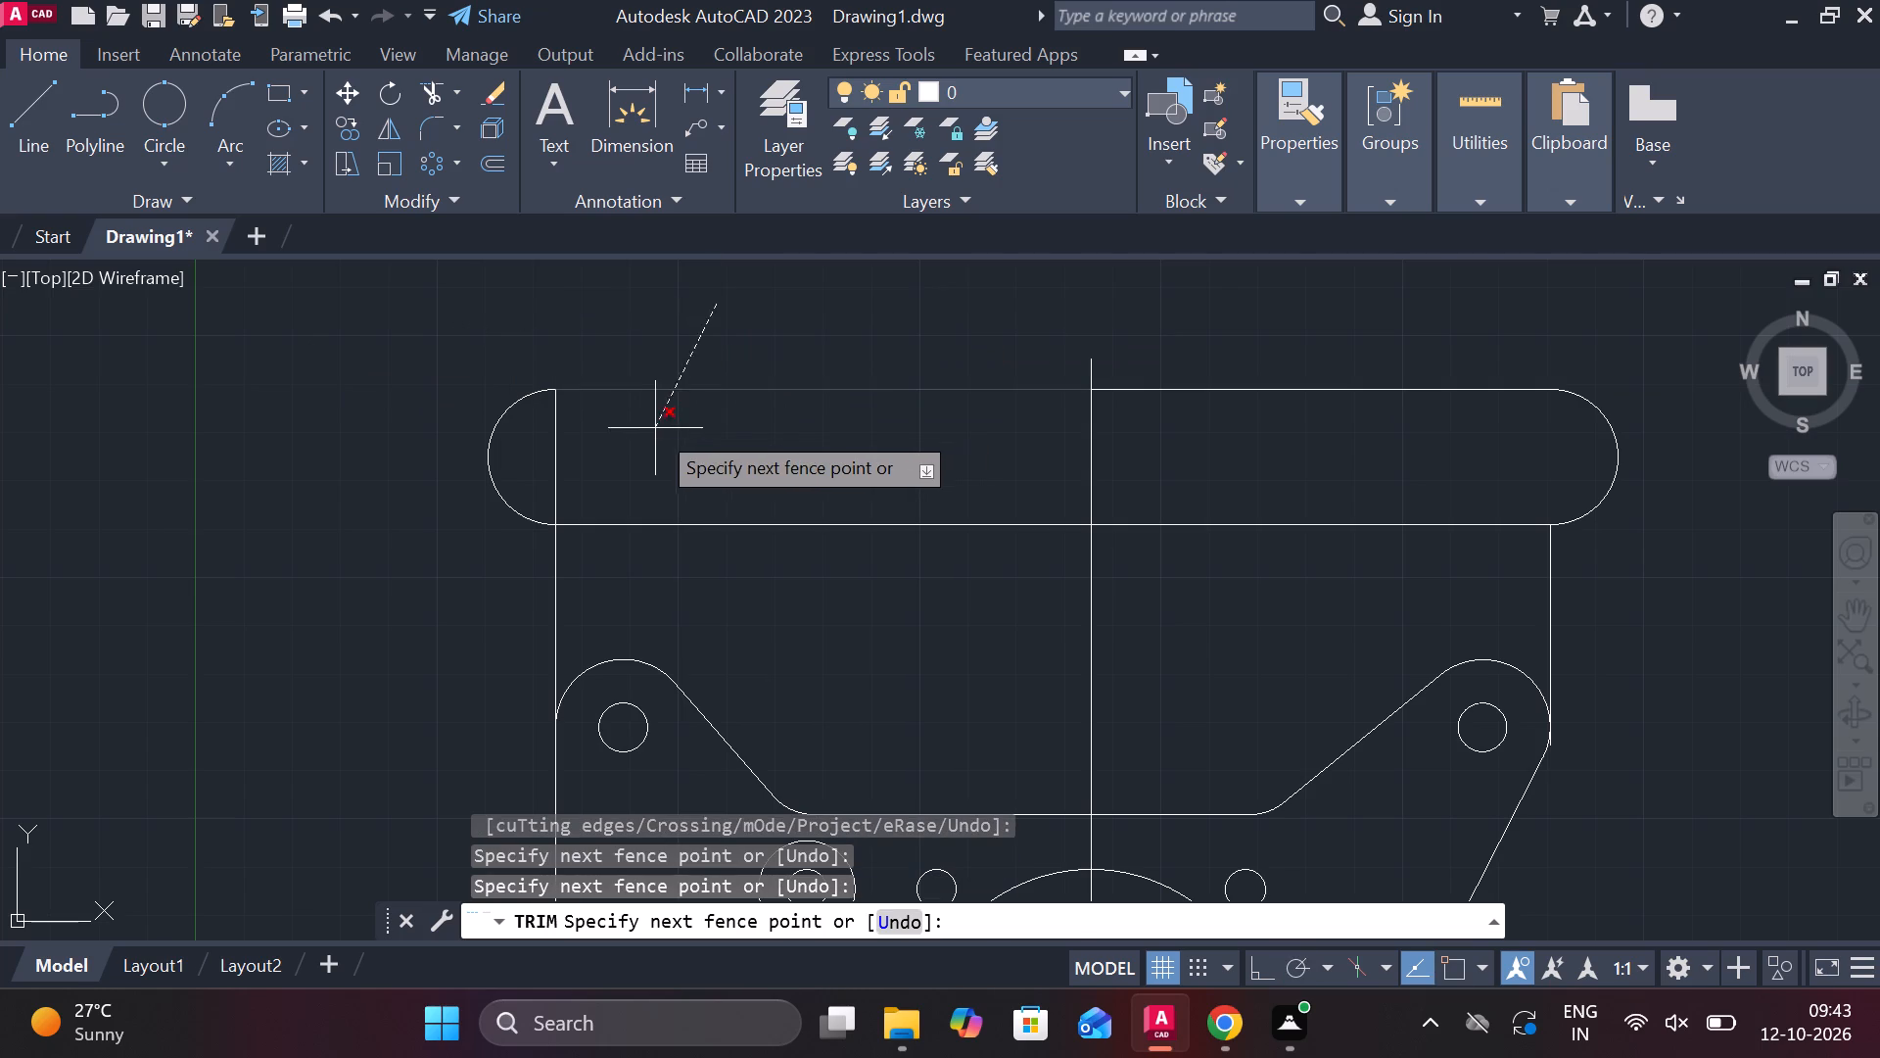
{"action": "left_click", "coordinate": [815, 233]}
{"action": "left_click", "coordinate": [933, 331]}
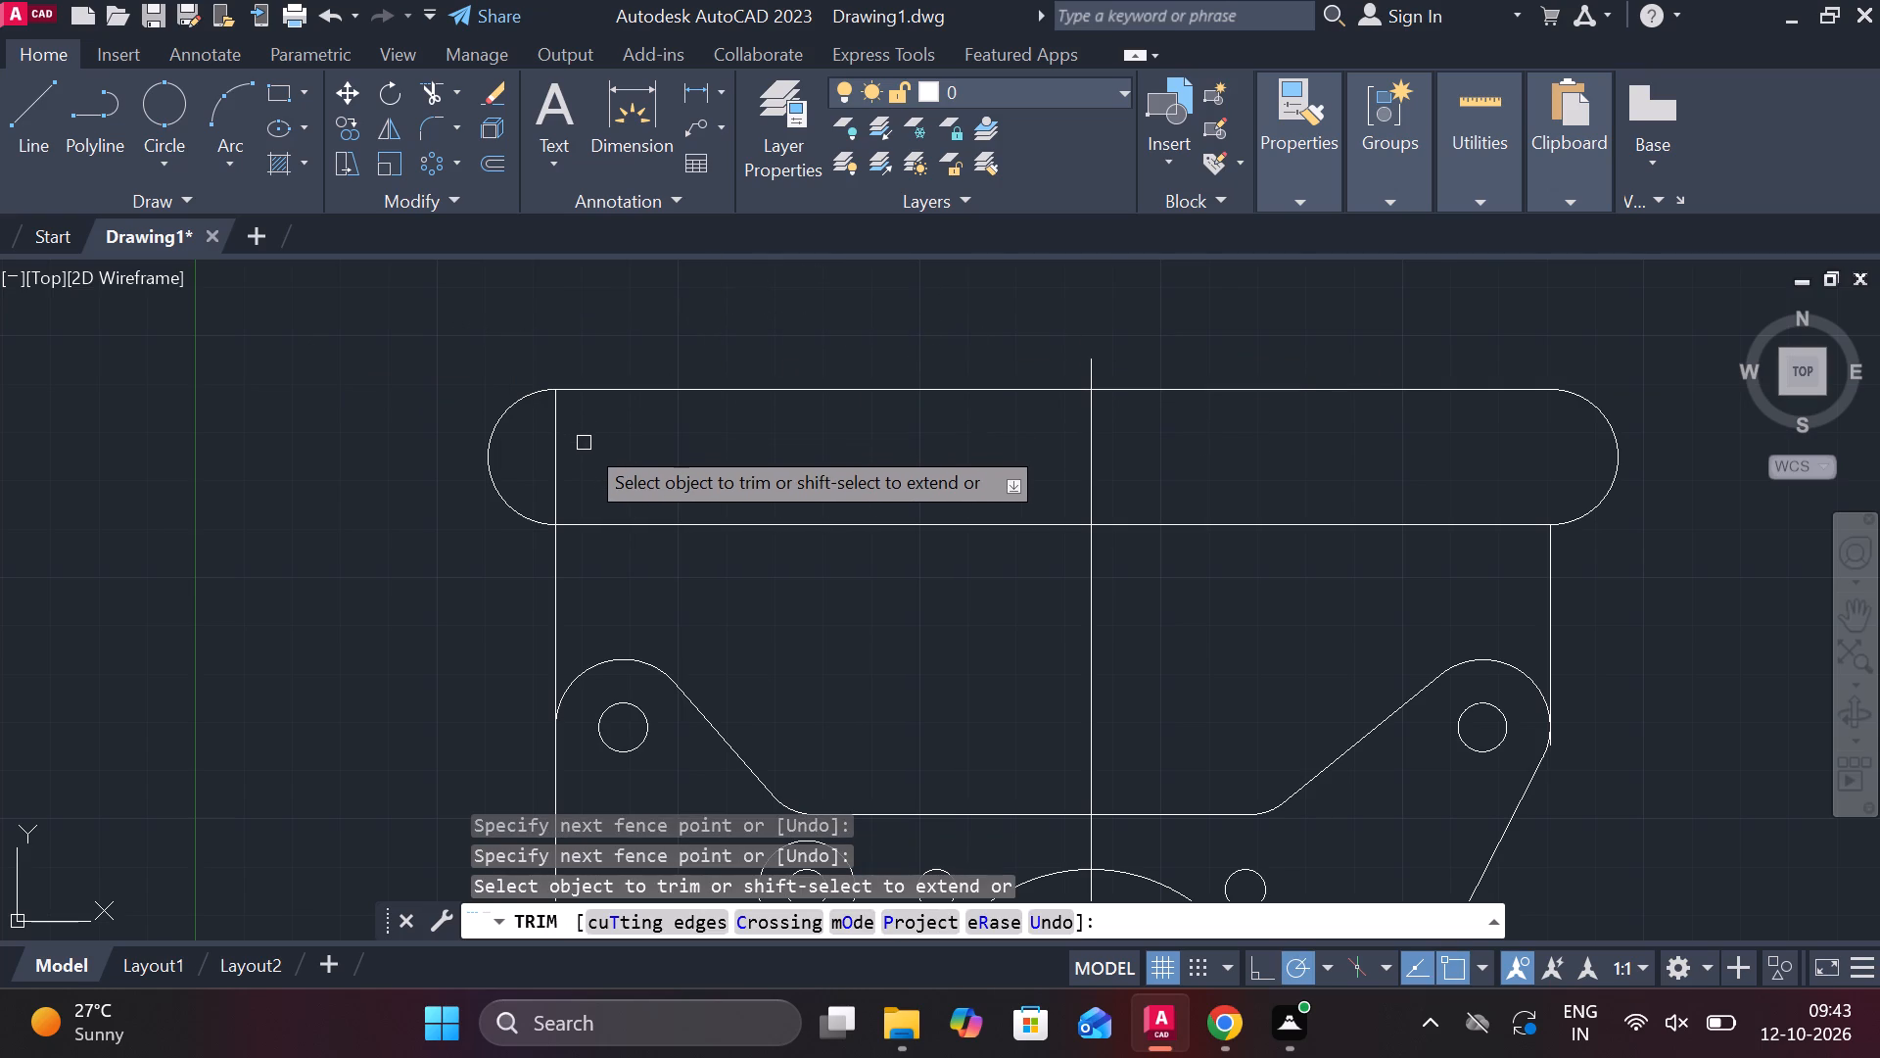
{"action": "key", "text": "Escape"}
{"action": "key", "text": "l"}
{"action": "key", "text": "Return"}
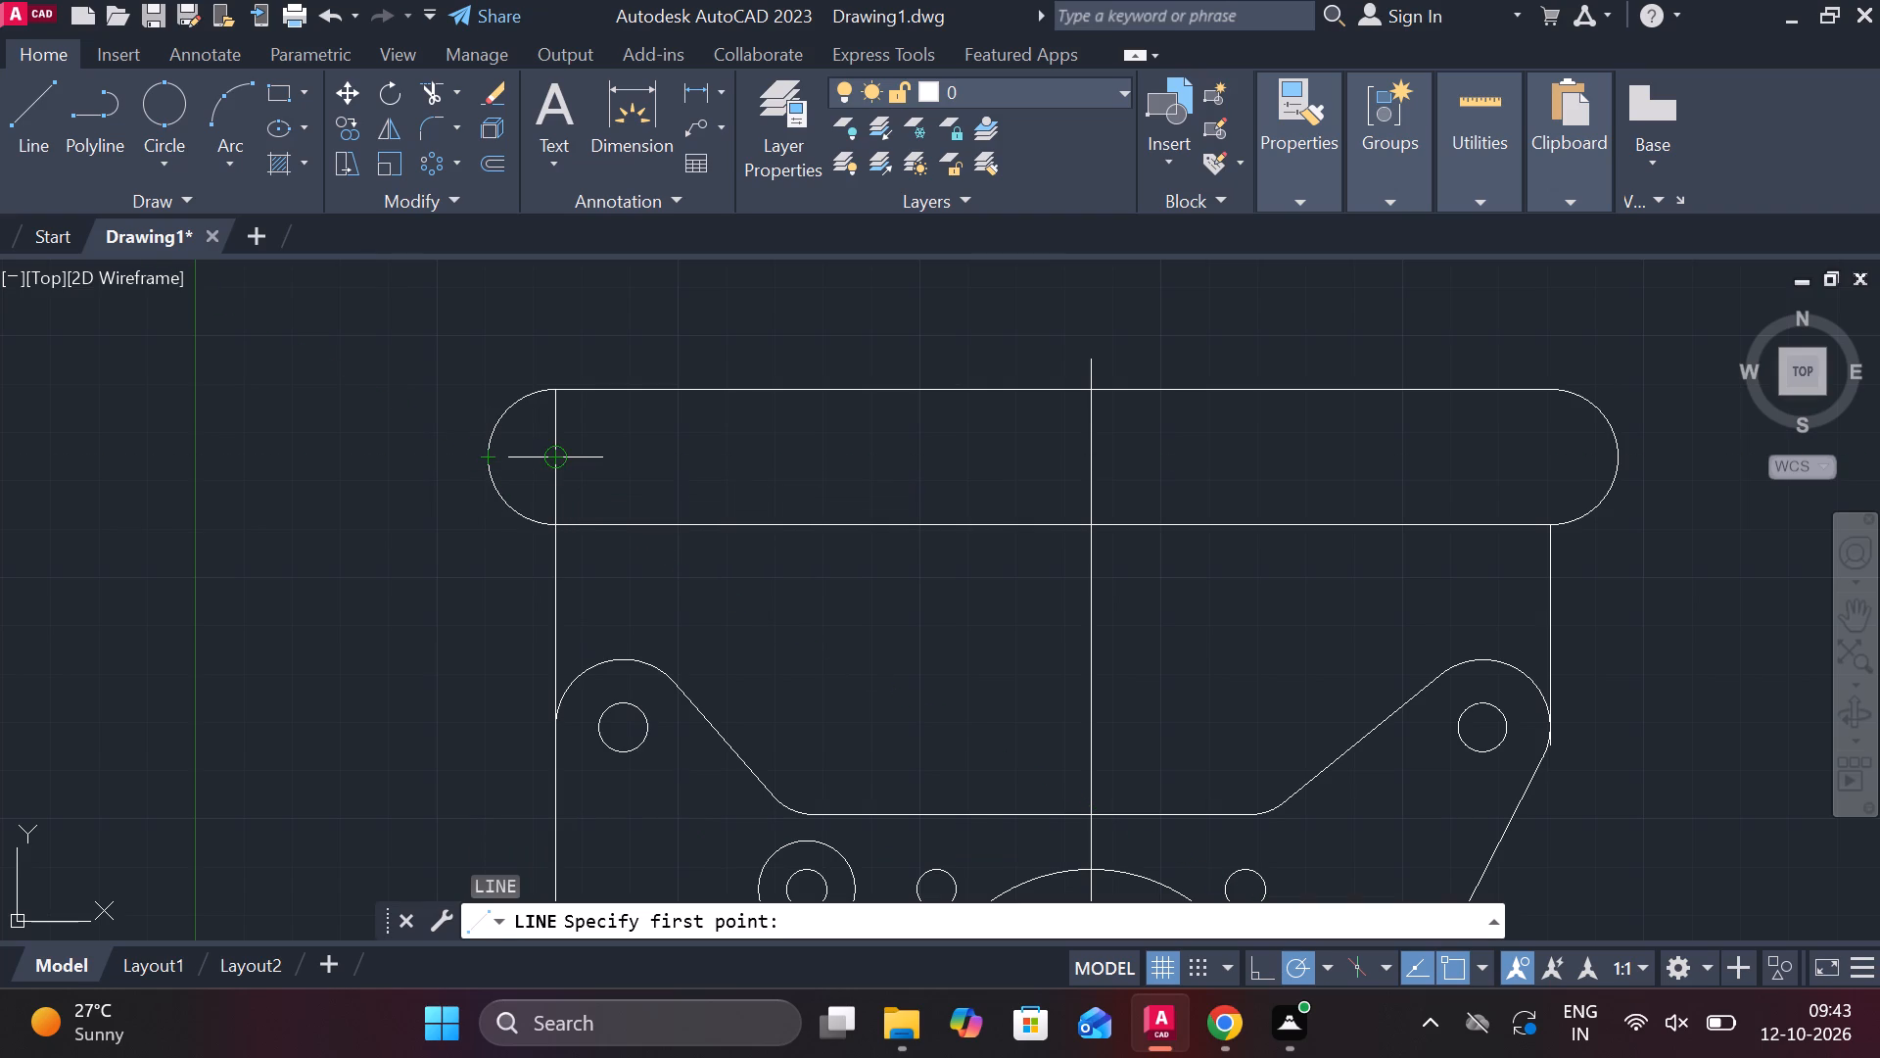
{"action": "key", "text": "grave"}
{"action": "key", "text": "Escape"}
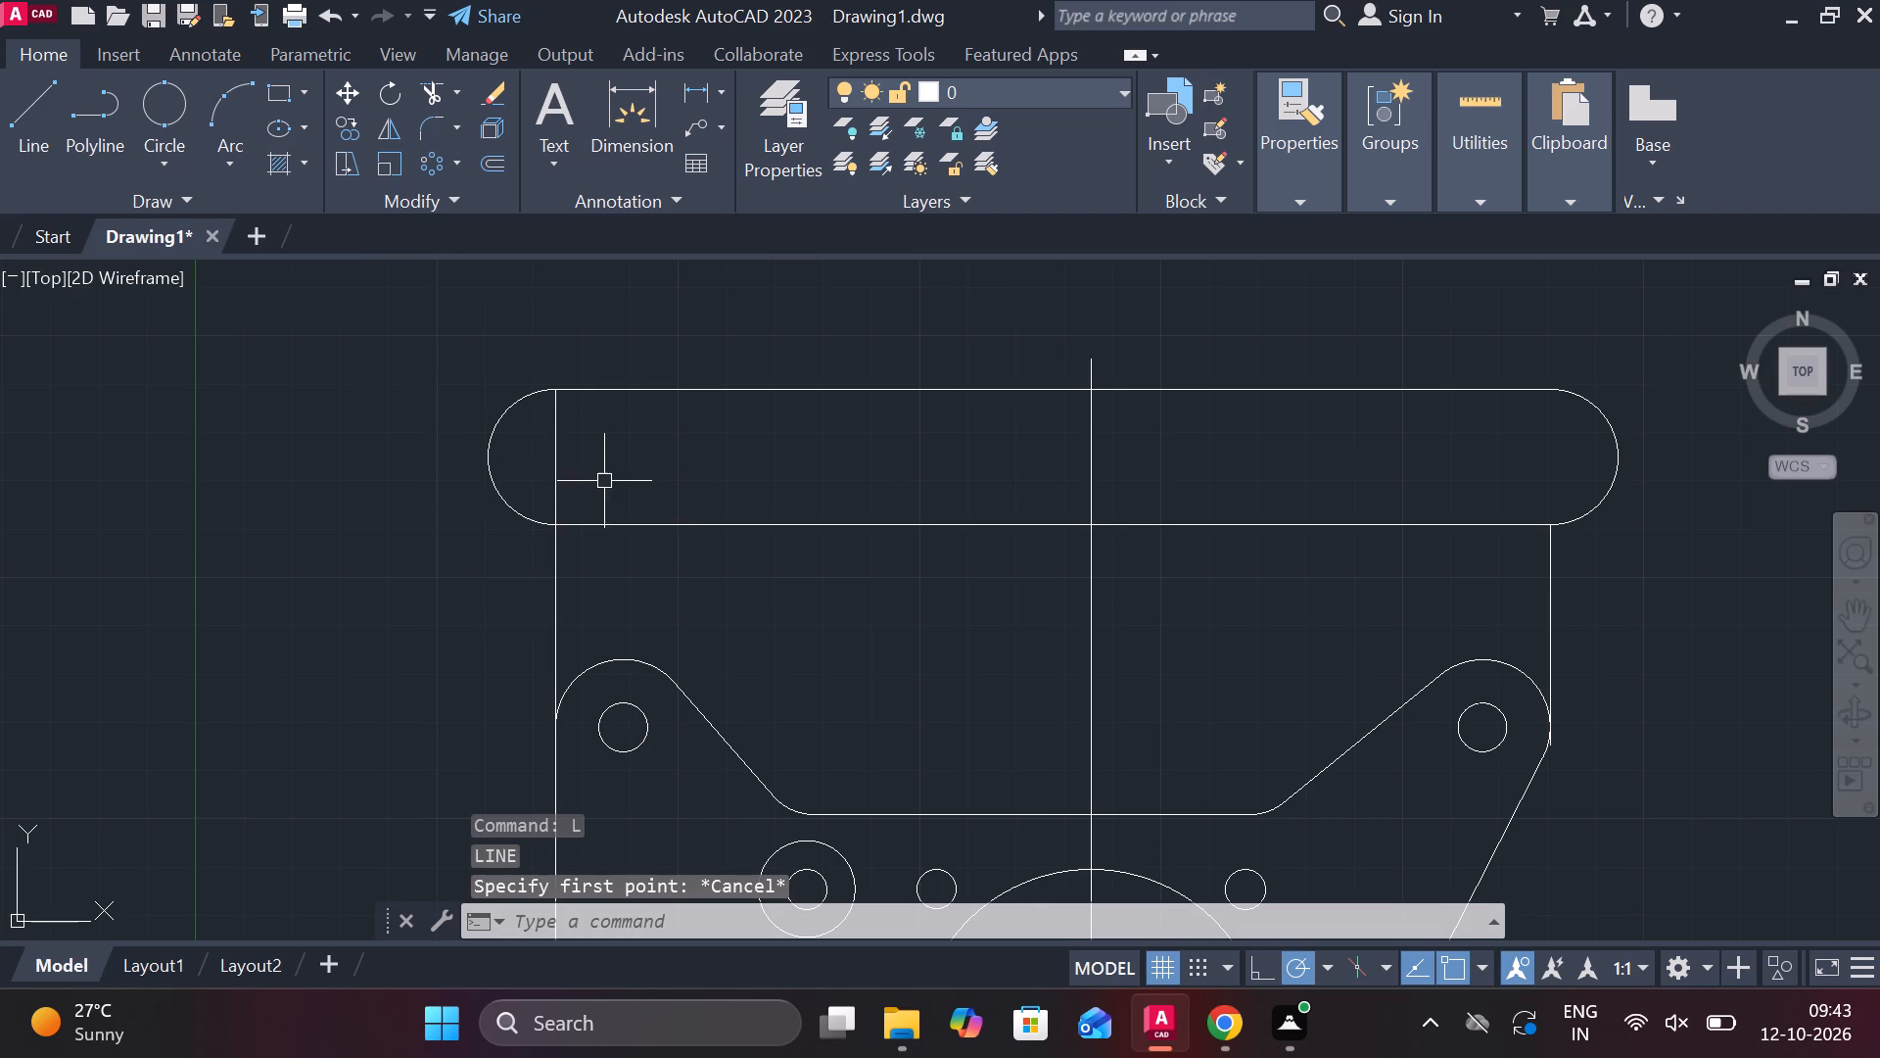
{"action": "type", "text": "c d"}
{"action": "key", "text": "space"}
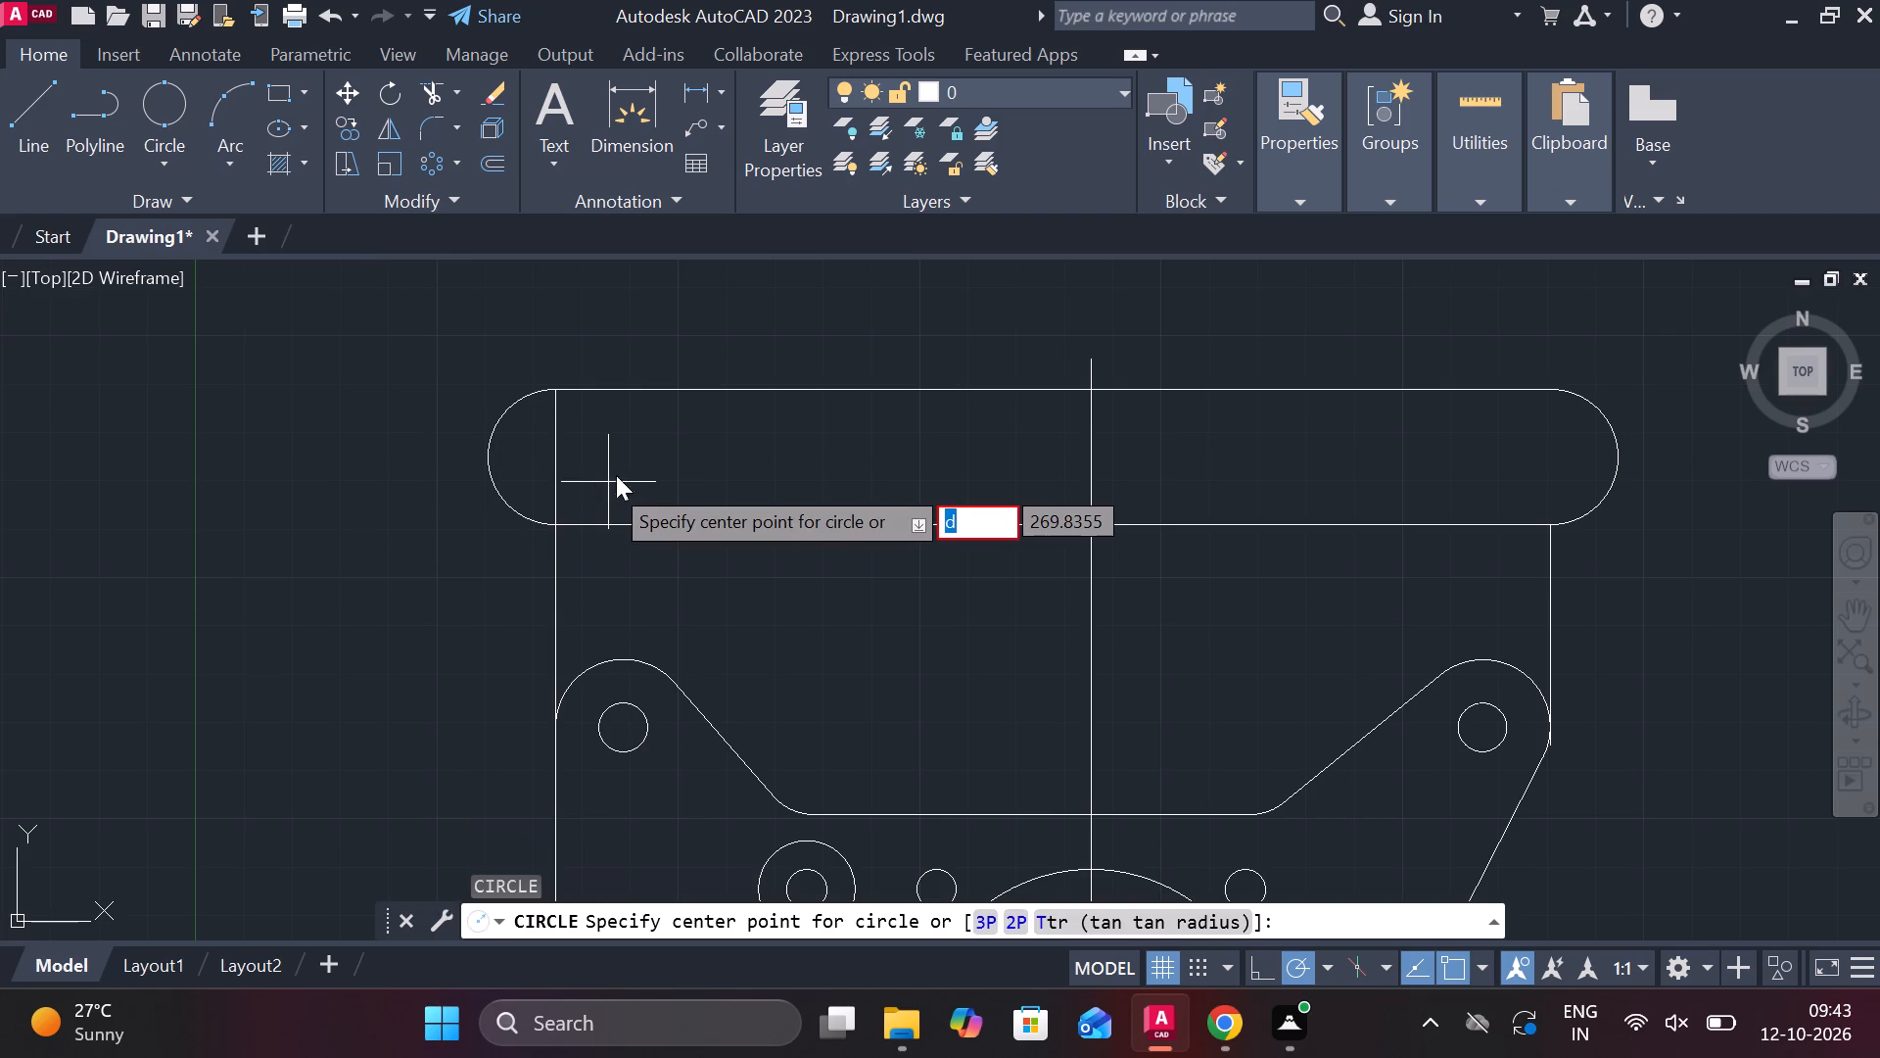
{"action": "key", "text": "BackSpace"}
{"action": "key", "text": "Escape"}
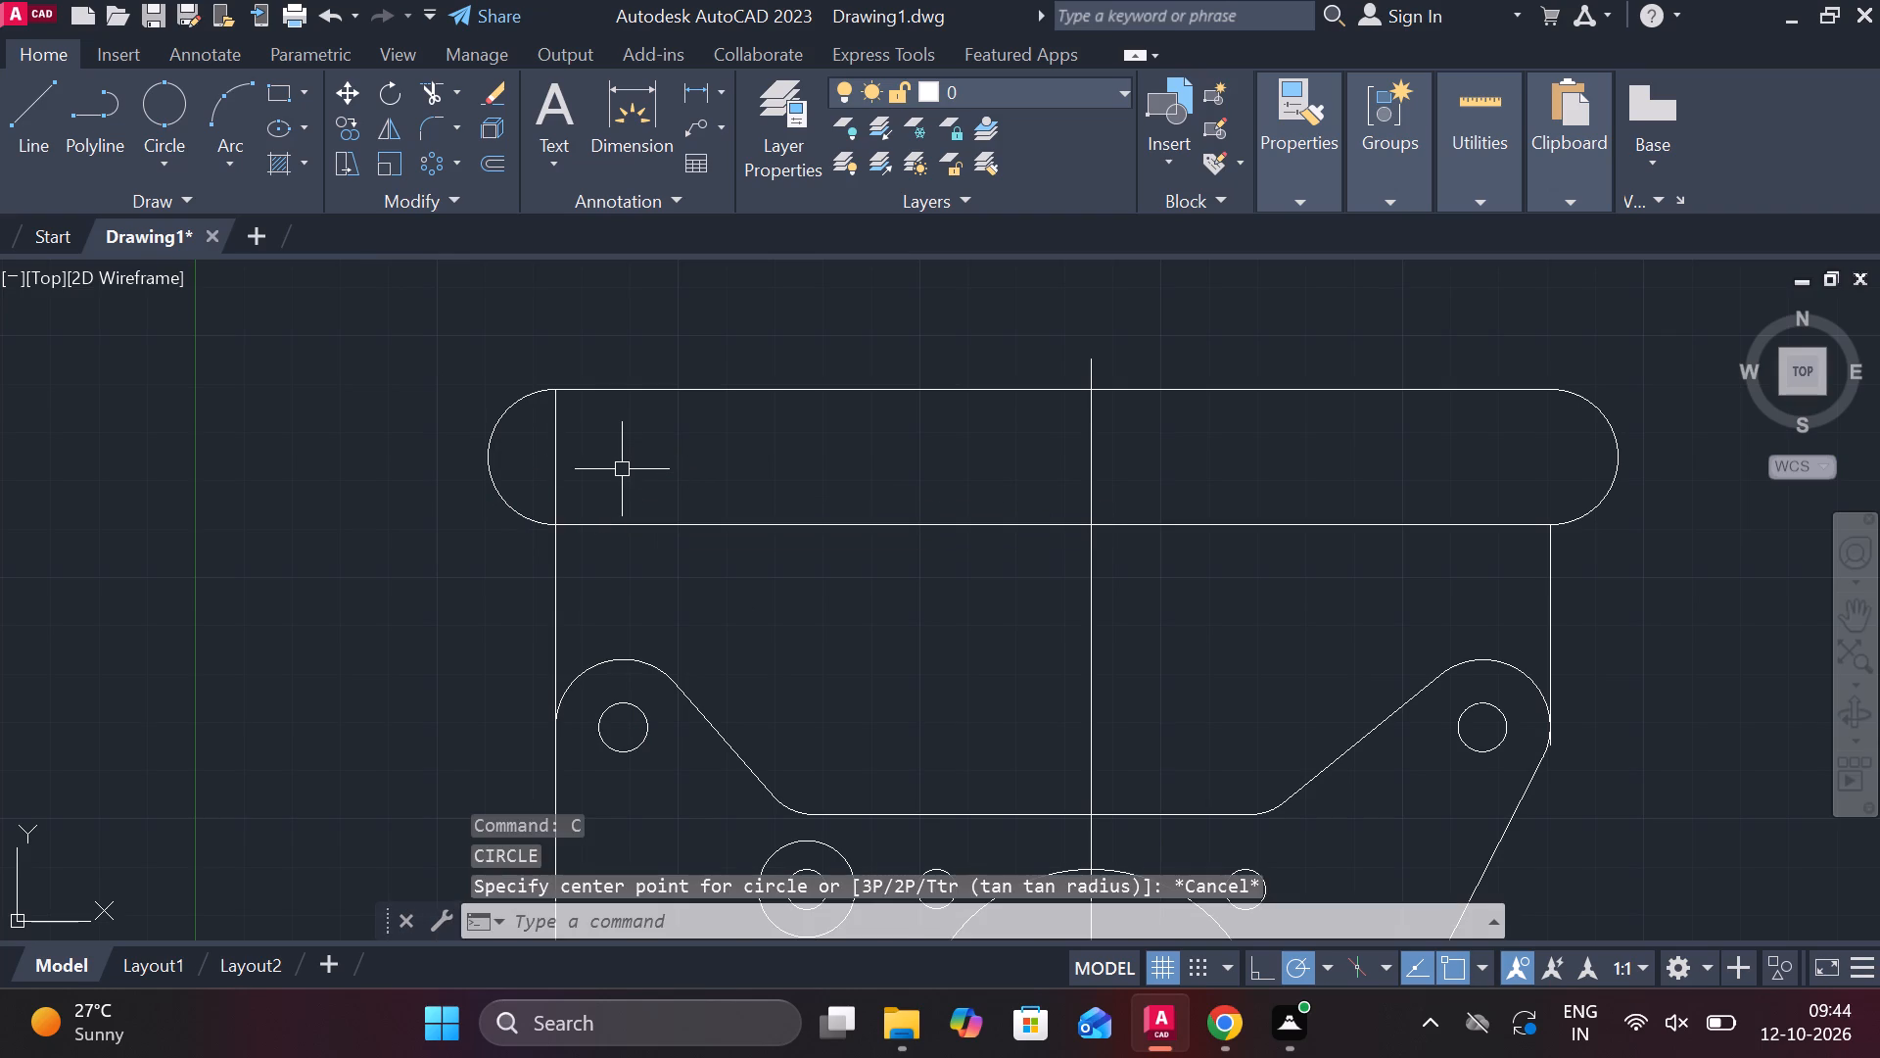
Draw a circle of diameter 10 centred on the slot outline's left end arc.
{"action": "type", "text": "c"}
{"action": "key", "text": "space"}
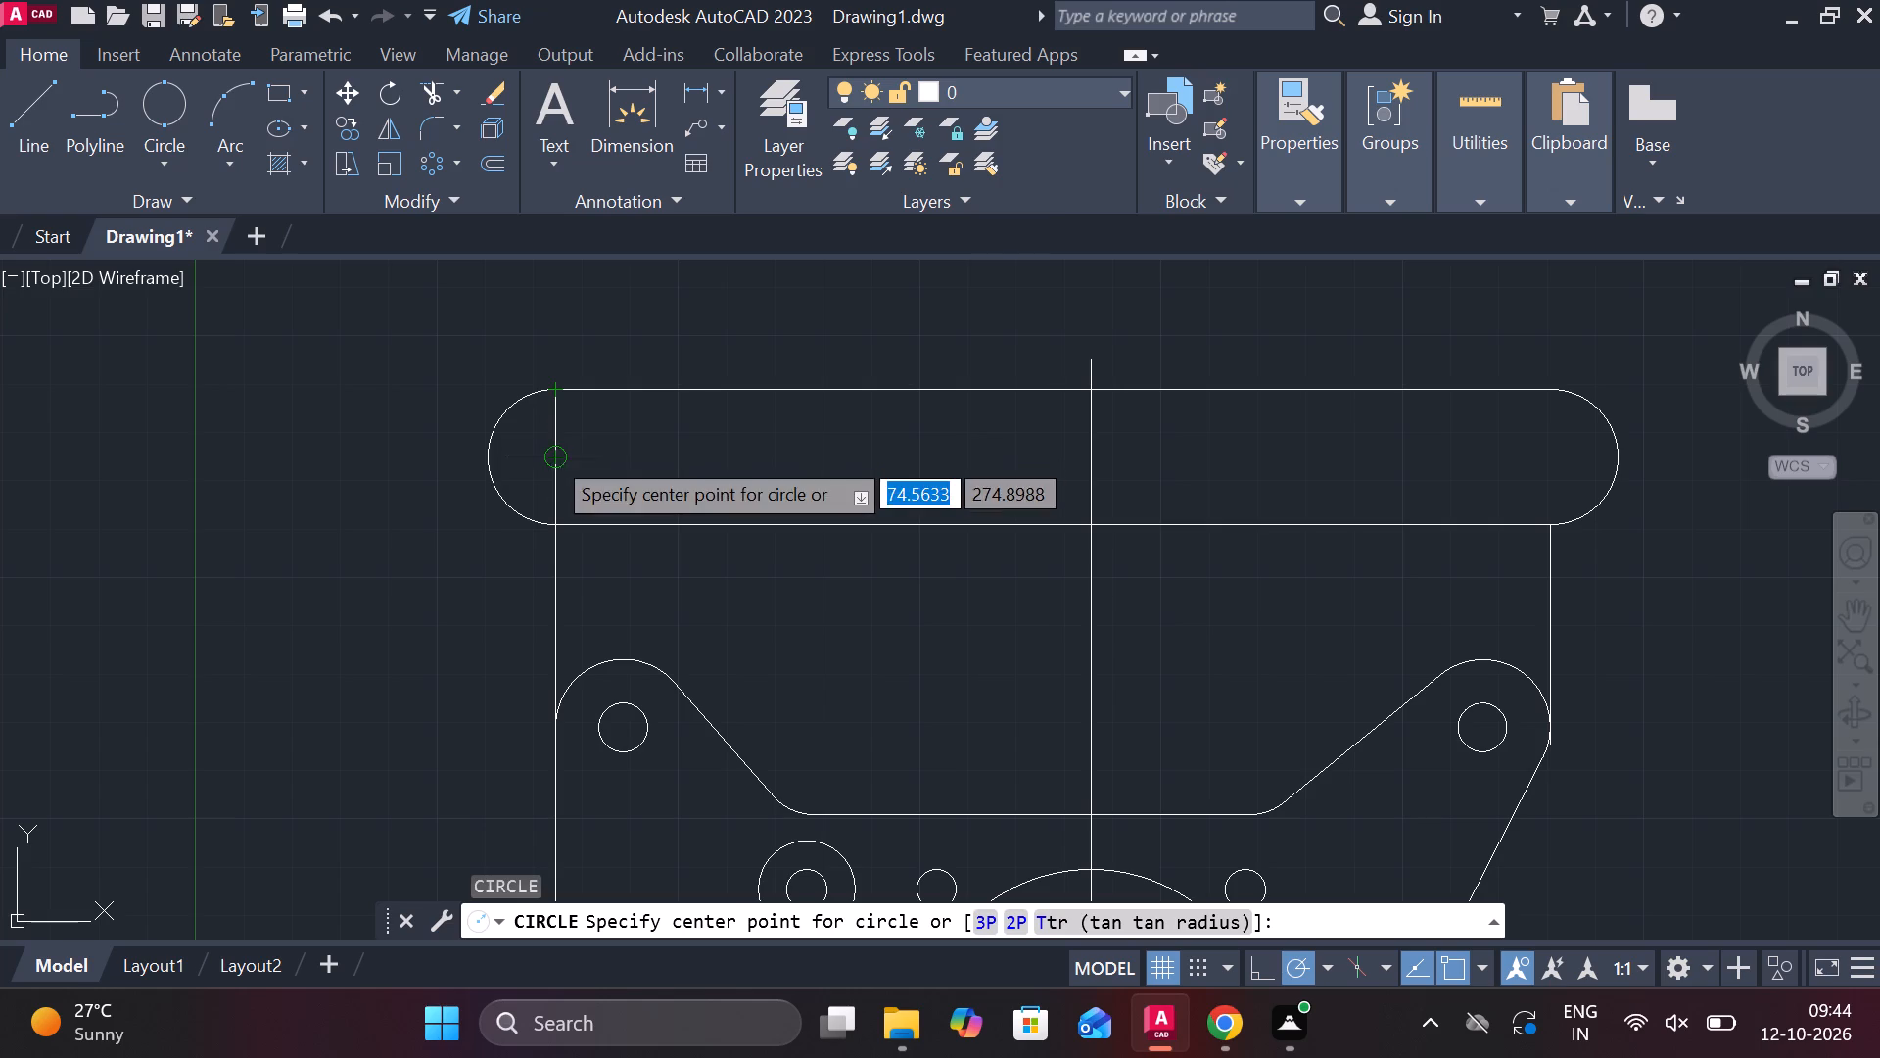
{"action": "left_click", "coordinate": [550, 455]}
{"action": "type", "text": "dv"}
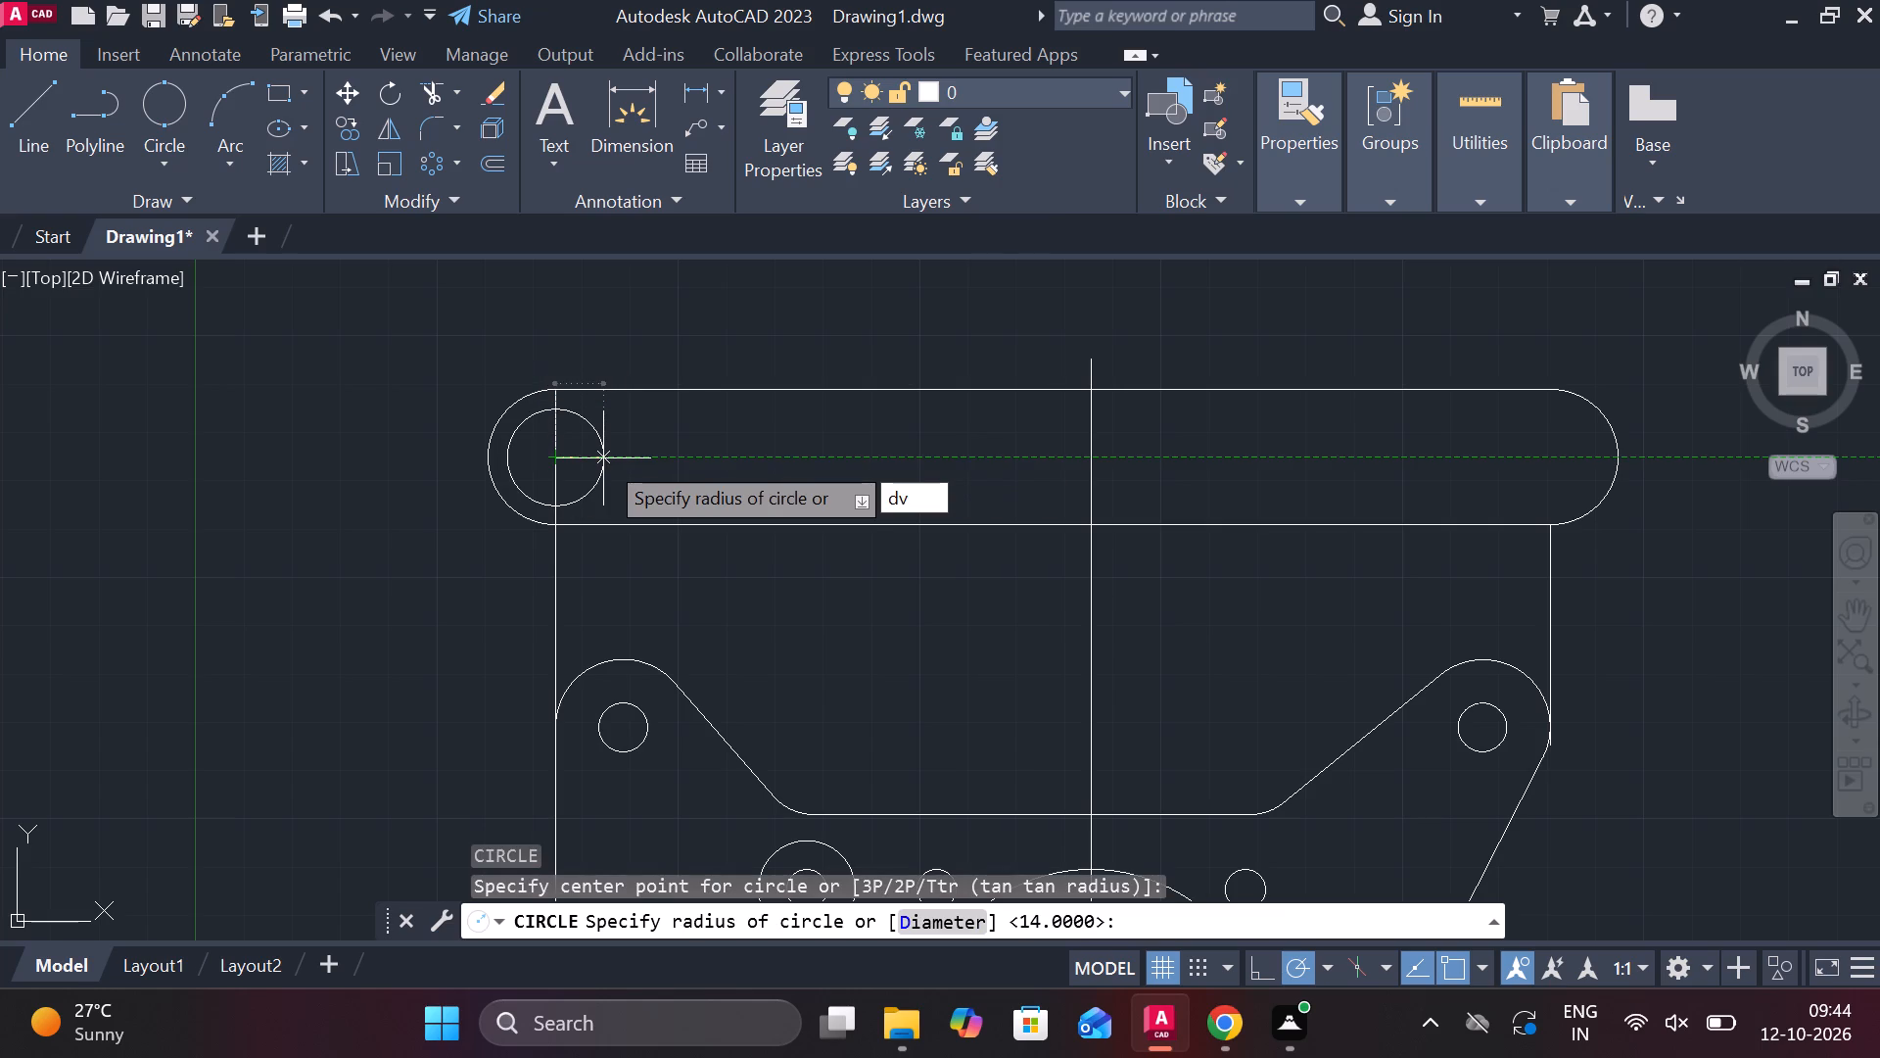
{"action": "key", "text": "BackSpace"}
{"action": "key", "text": "space"}
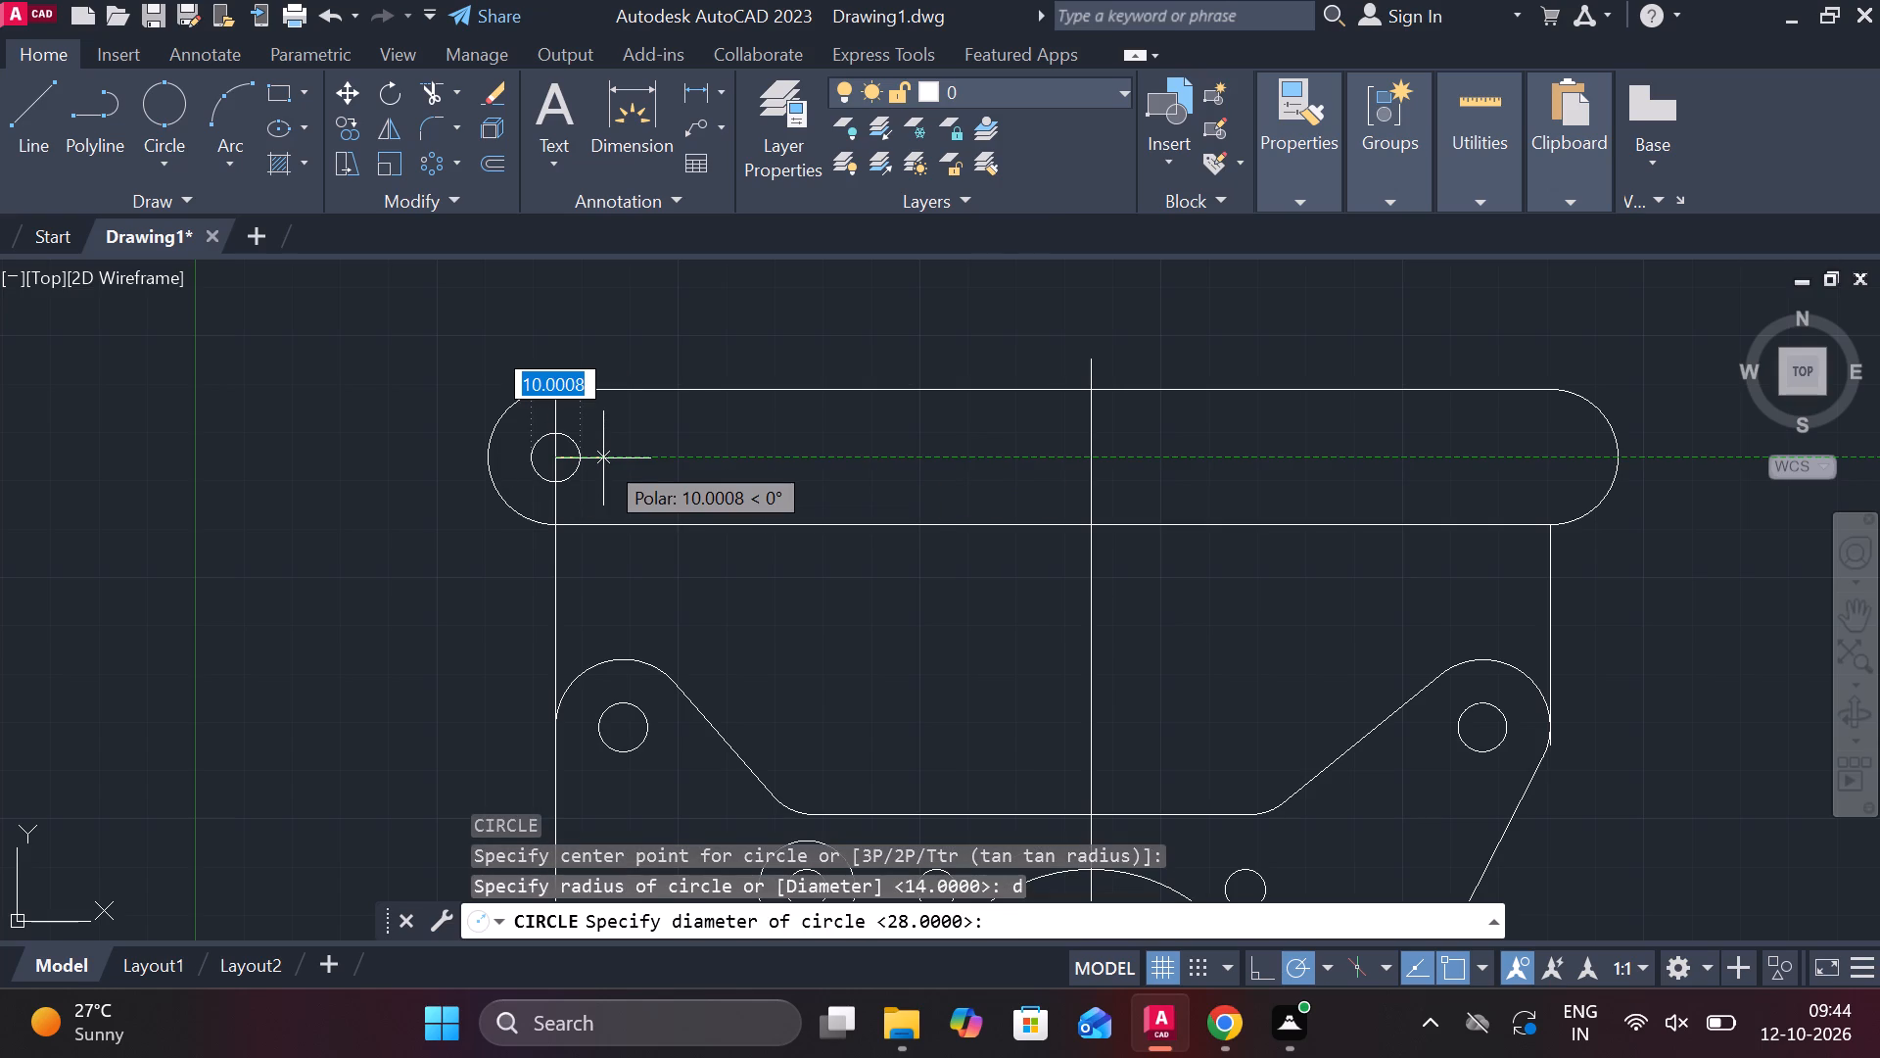
{"action": "type", "text": "10"}
{"action": "key", "text": "Return"}
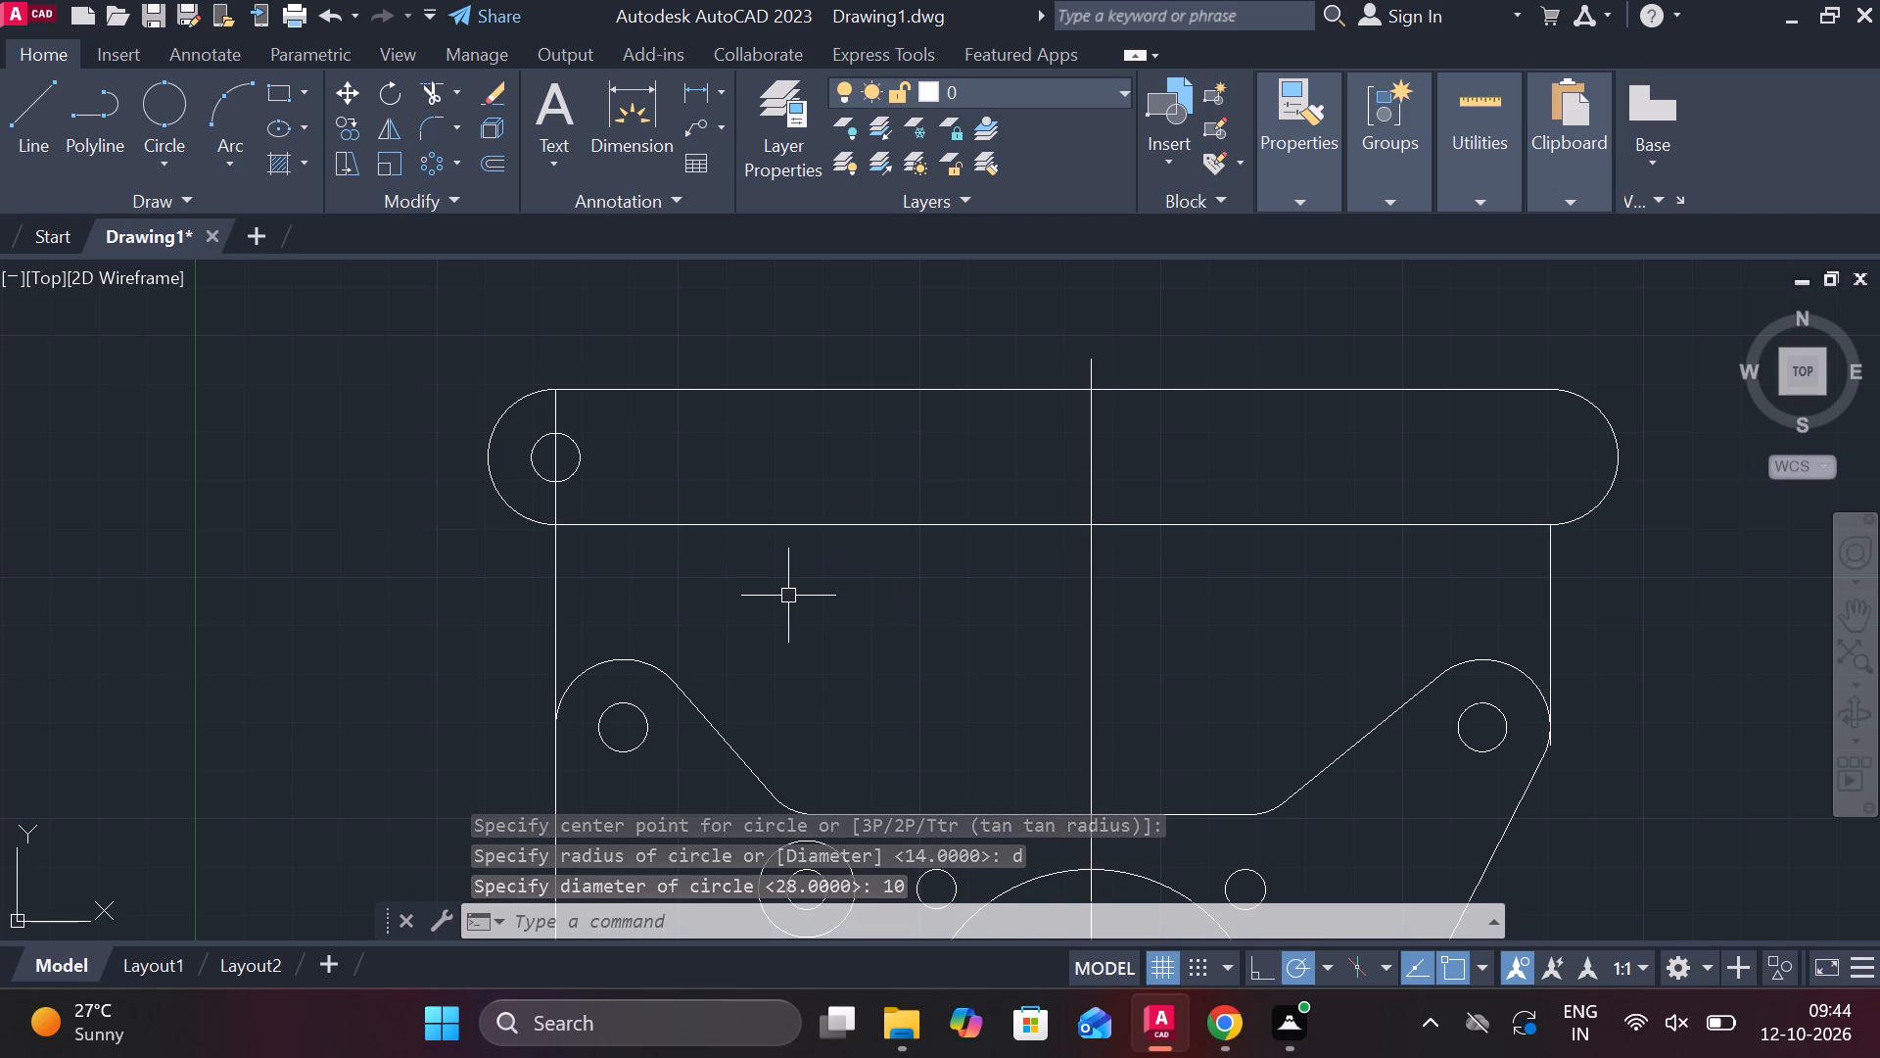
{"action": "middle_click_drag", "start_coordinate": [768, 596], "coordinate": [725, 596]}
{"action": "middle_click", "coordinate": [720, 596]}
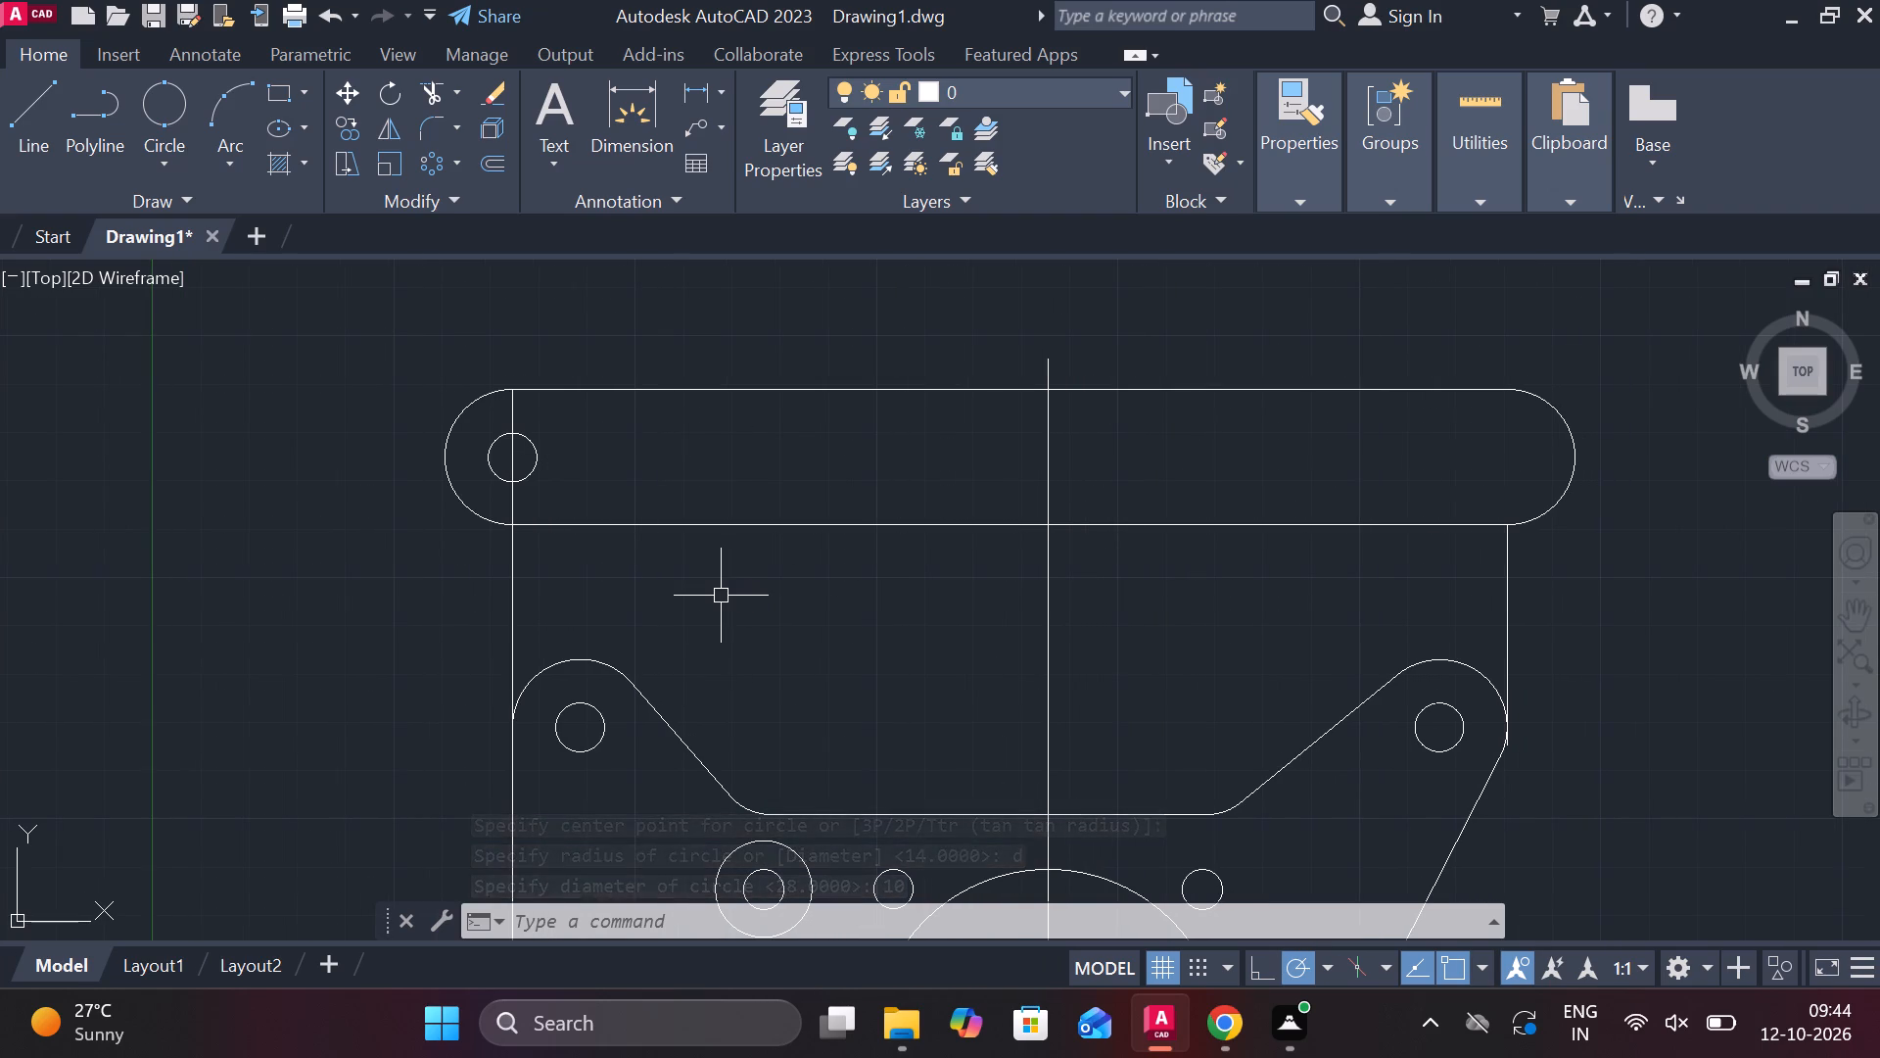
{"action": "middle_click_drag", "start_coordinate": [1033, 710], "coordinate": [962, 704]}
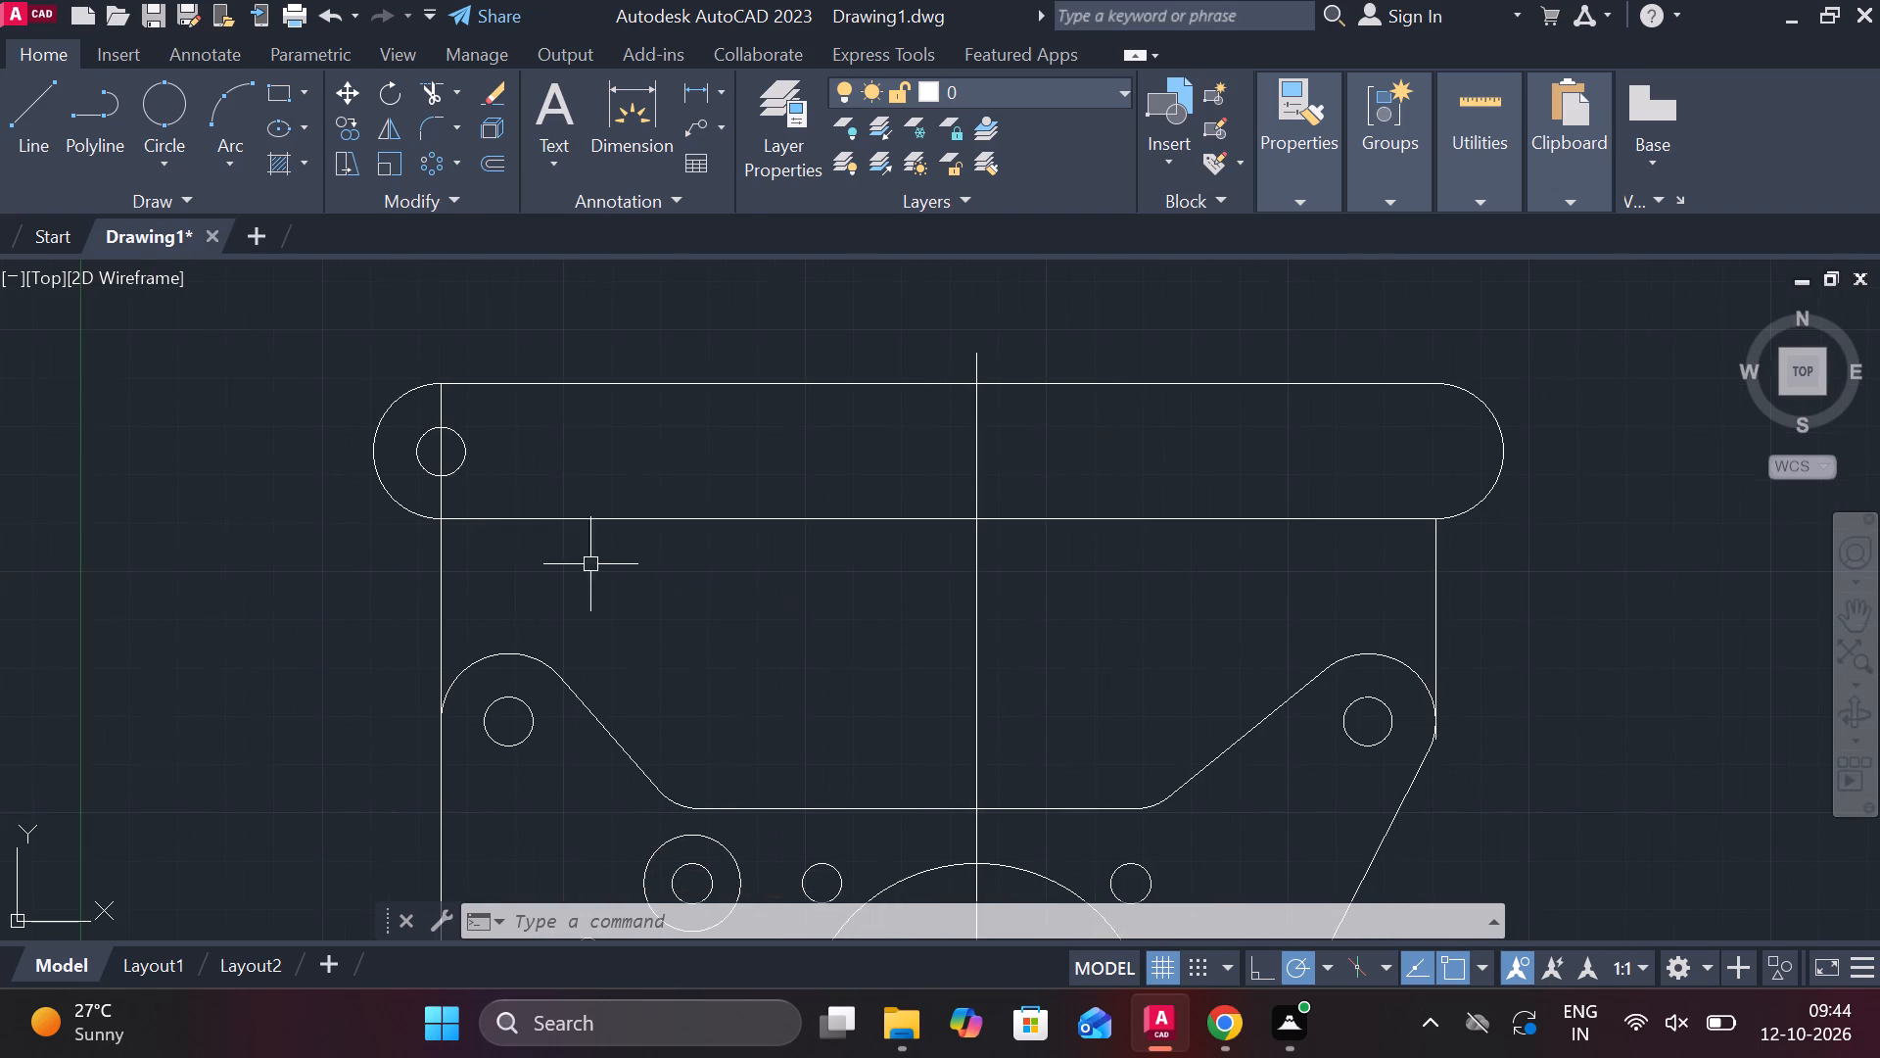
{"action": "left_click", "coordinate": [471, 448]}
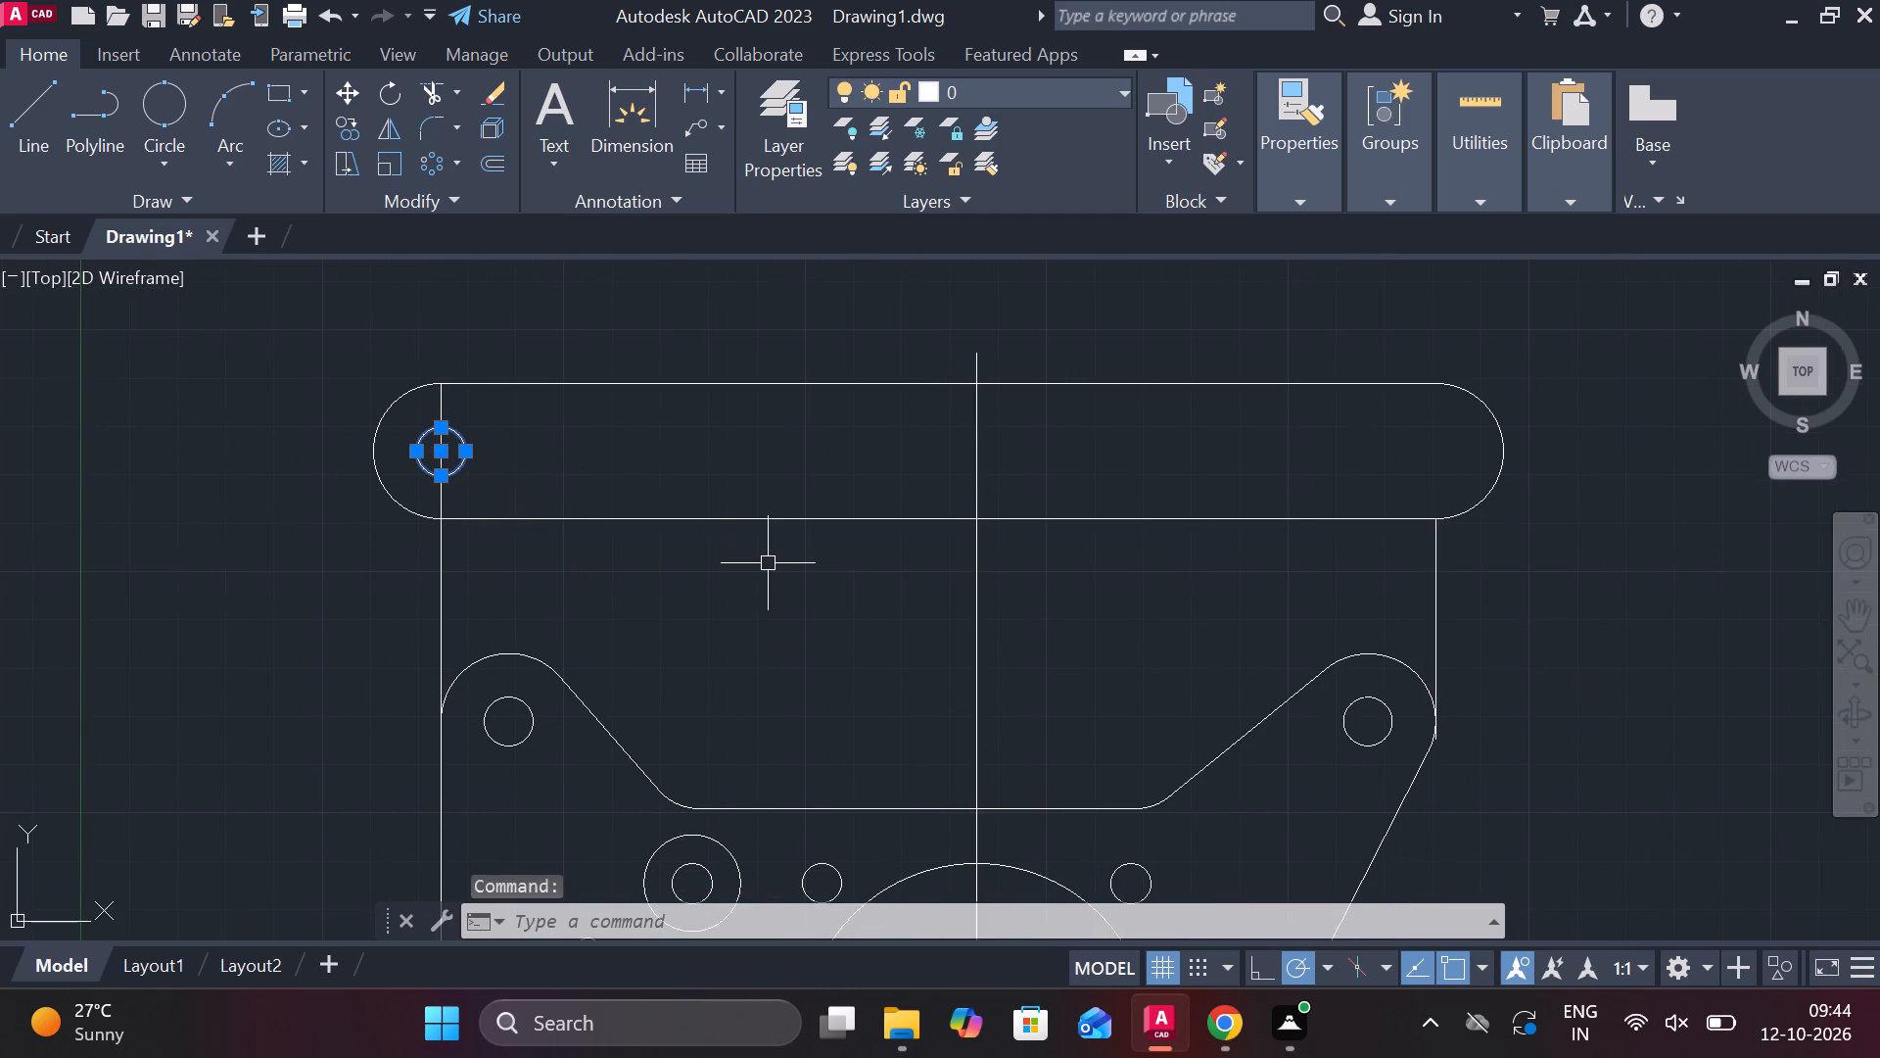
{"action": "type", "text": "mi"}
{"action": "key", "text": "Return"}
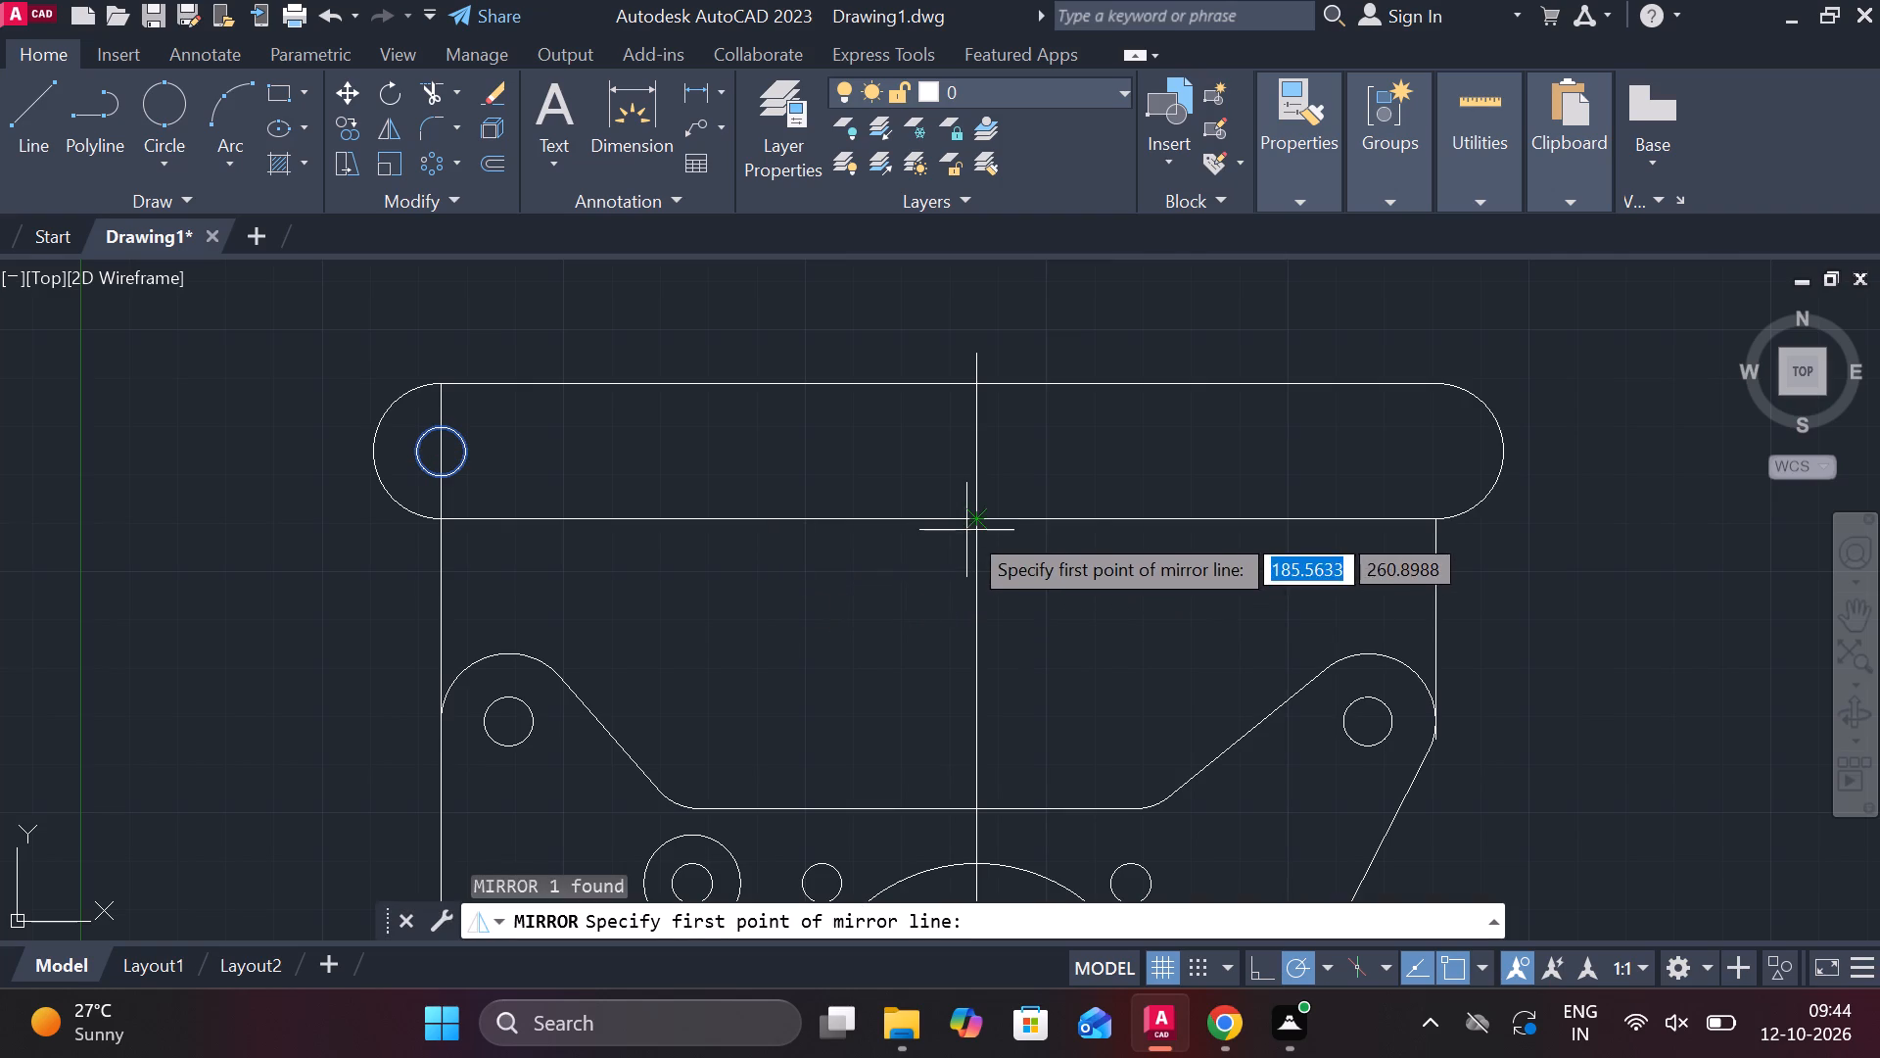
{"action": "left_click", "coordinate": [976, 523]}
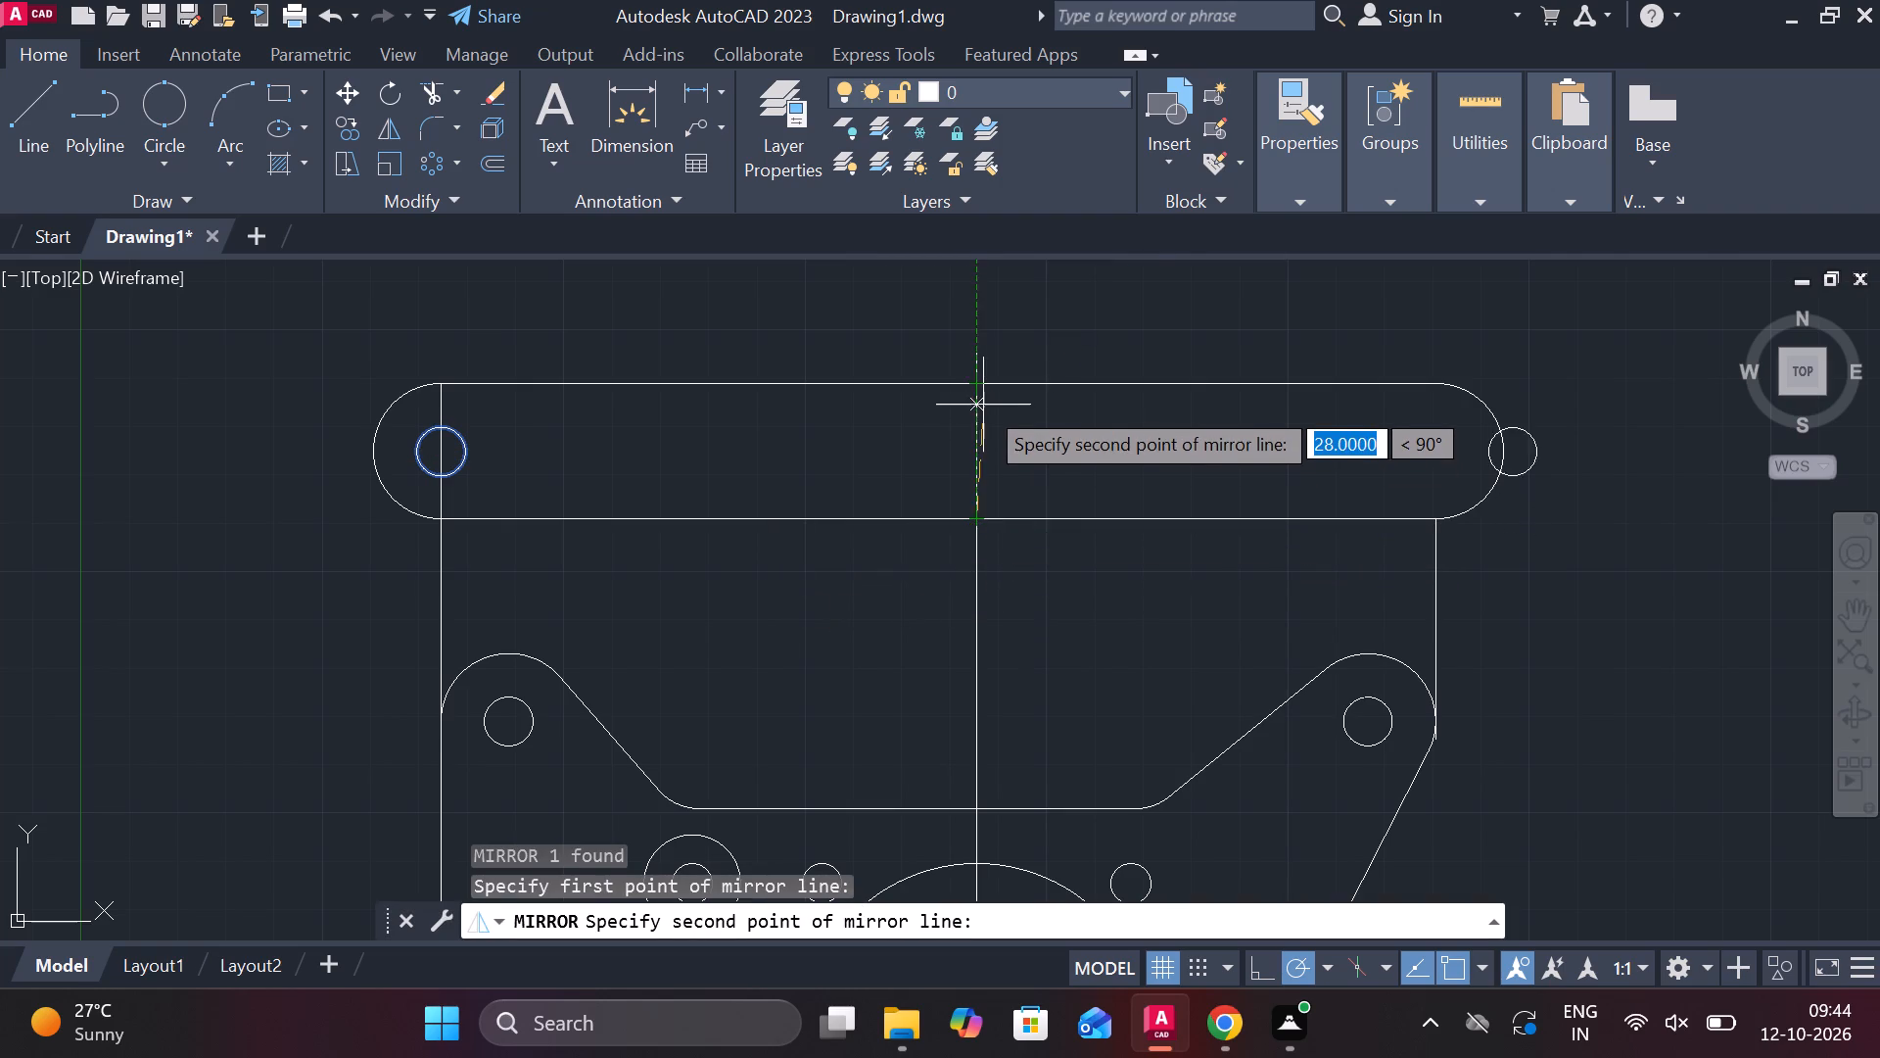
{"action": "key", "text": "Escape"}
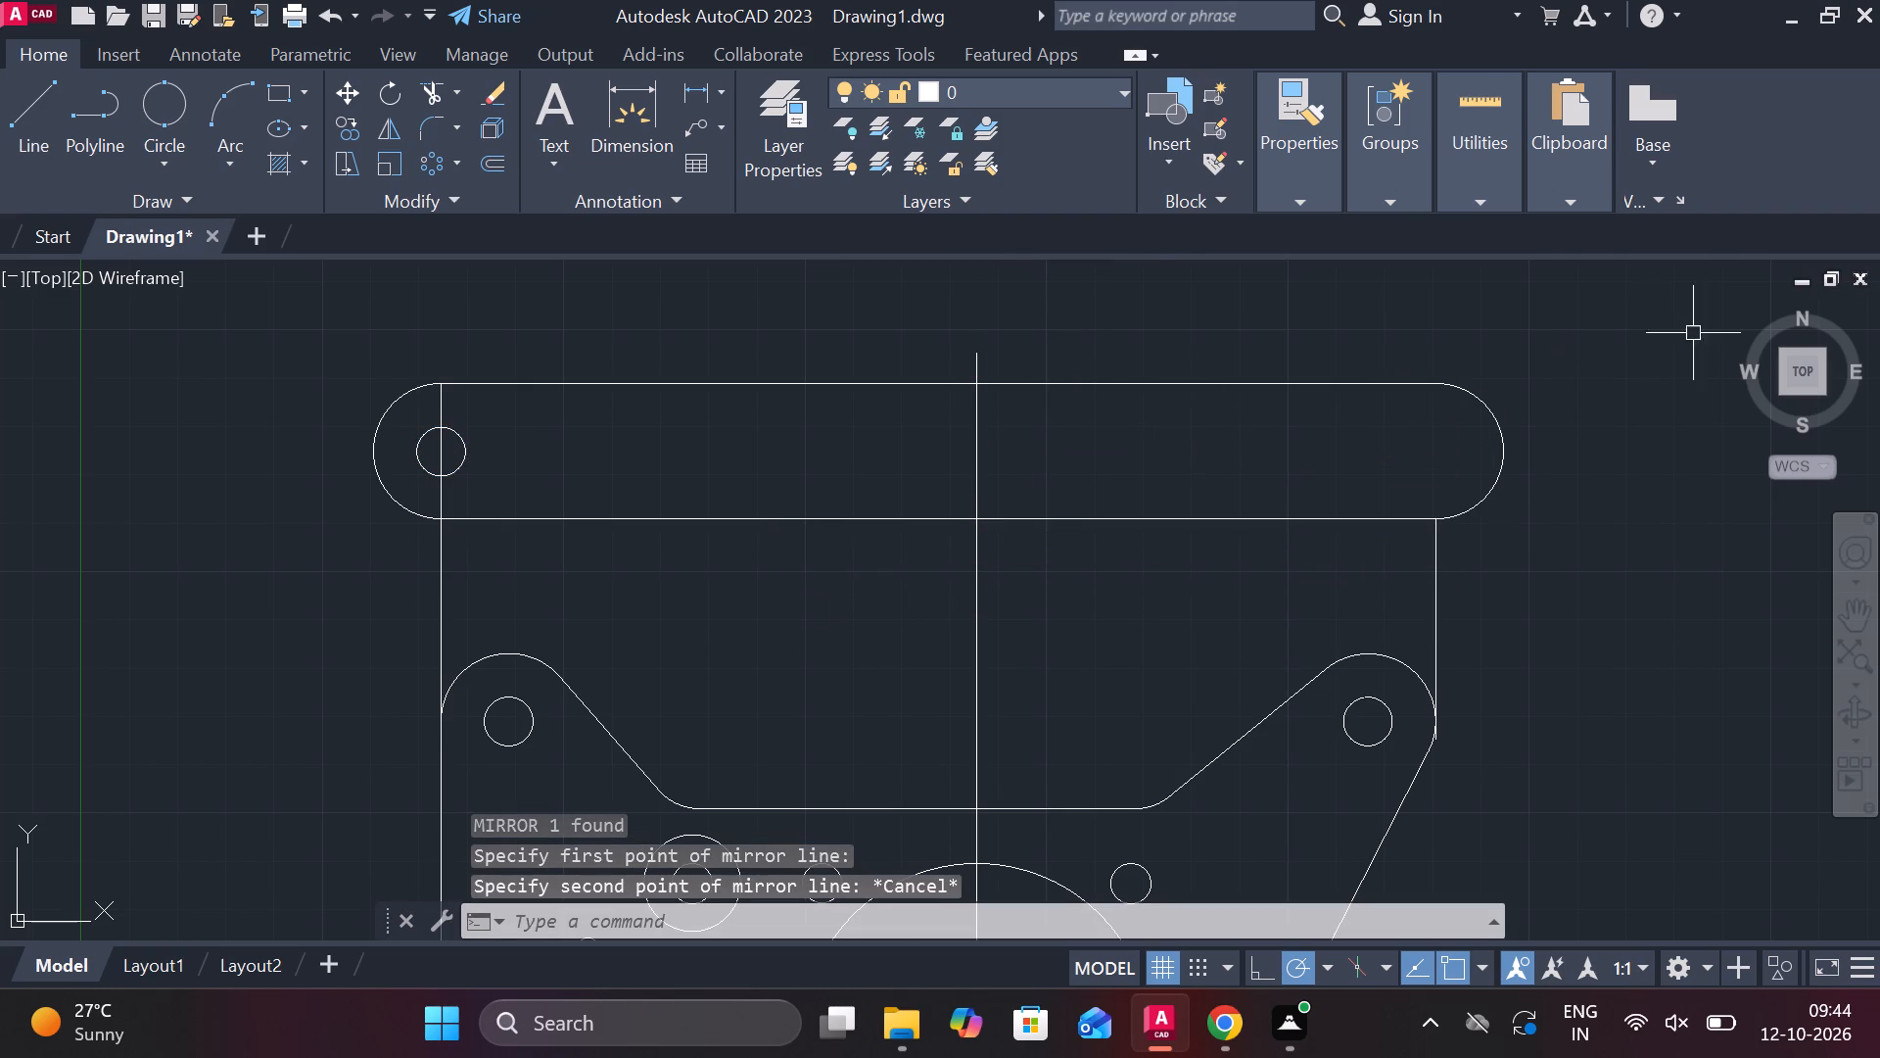
Draw a circle of diameter 10 centred on the slot outline's right end arc.
{"action": "key", "text": "v"}
{"action": "key", "text": "BackSpace"}
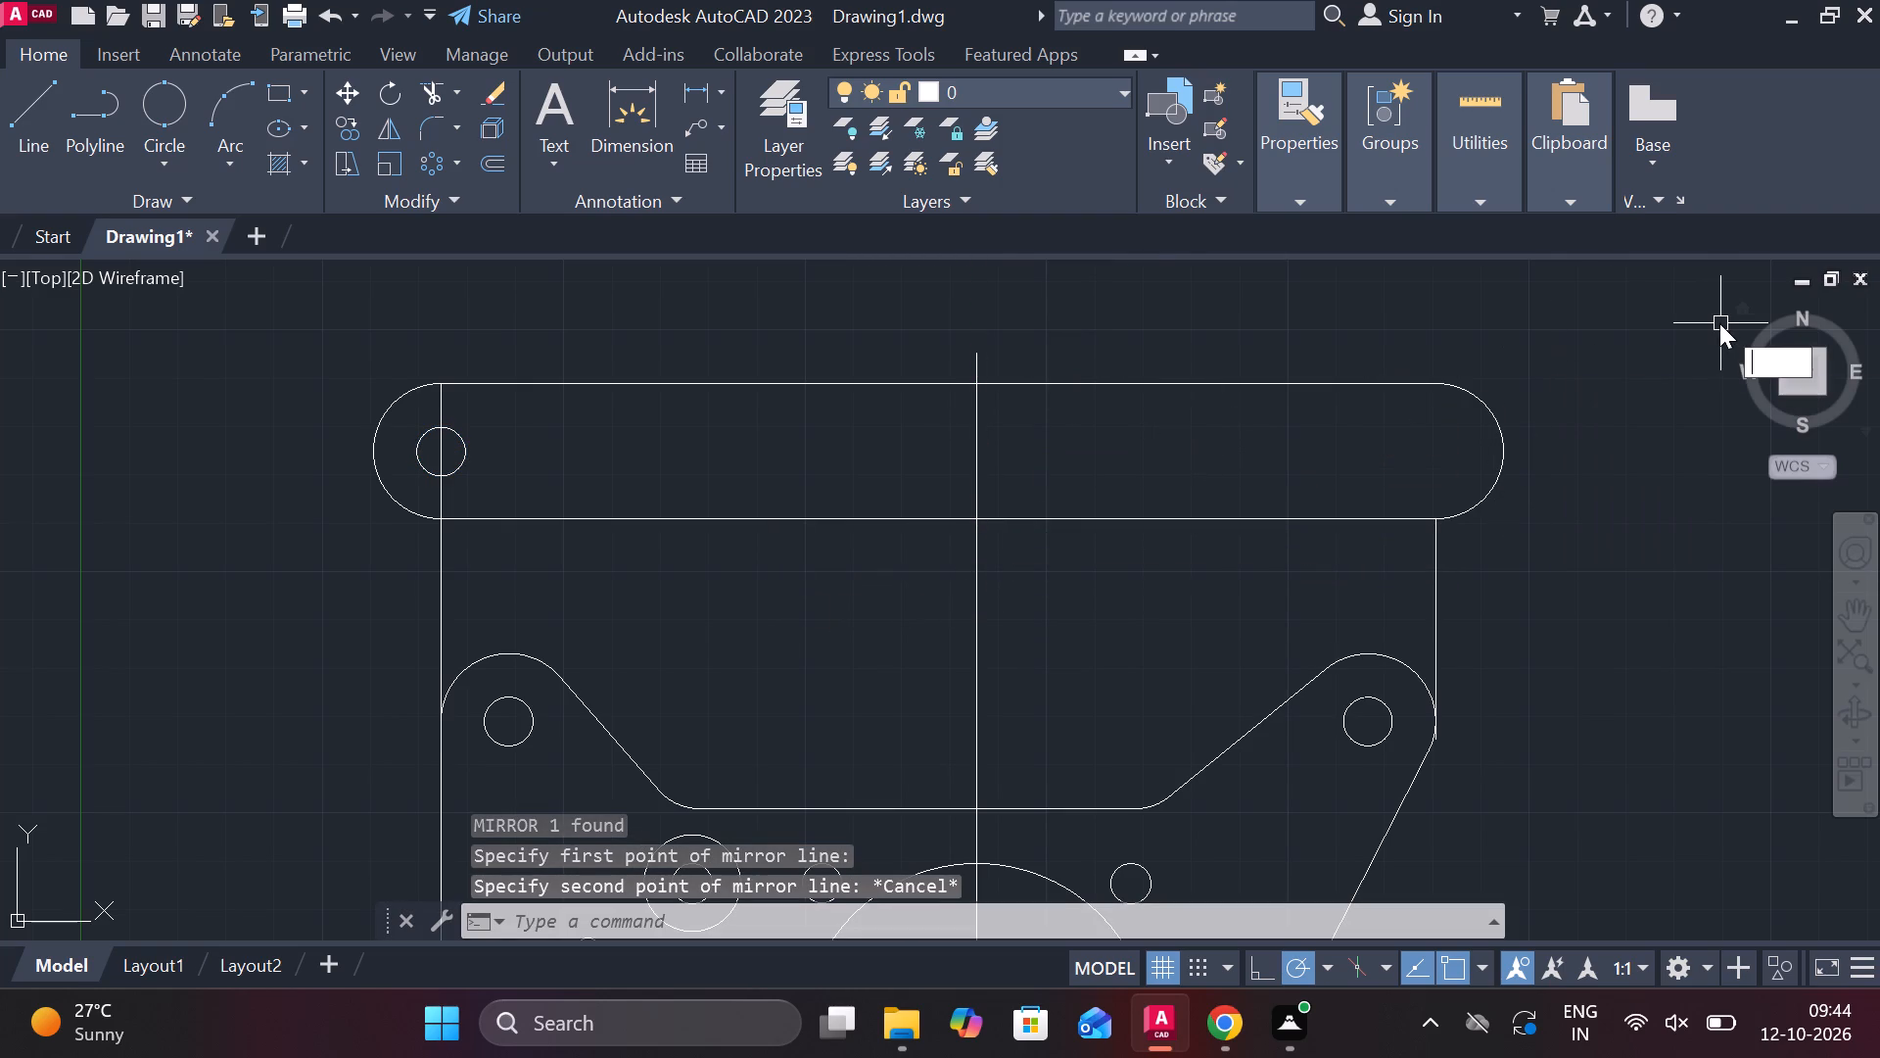
{"action": "key", "text": "c"}
{"action": "key", "text": "Return"}
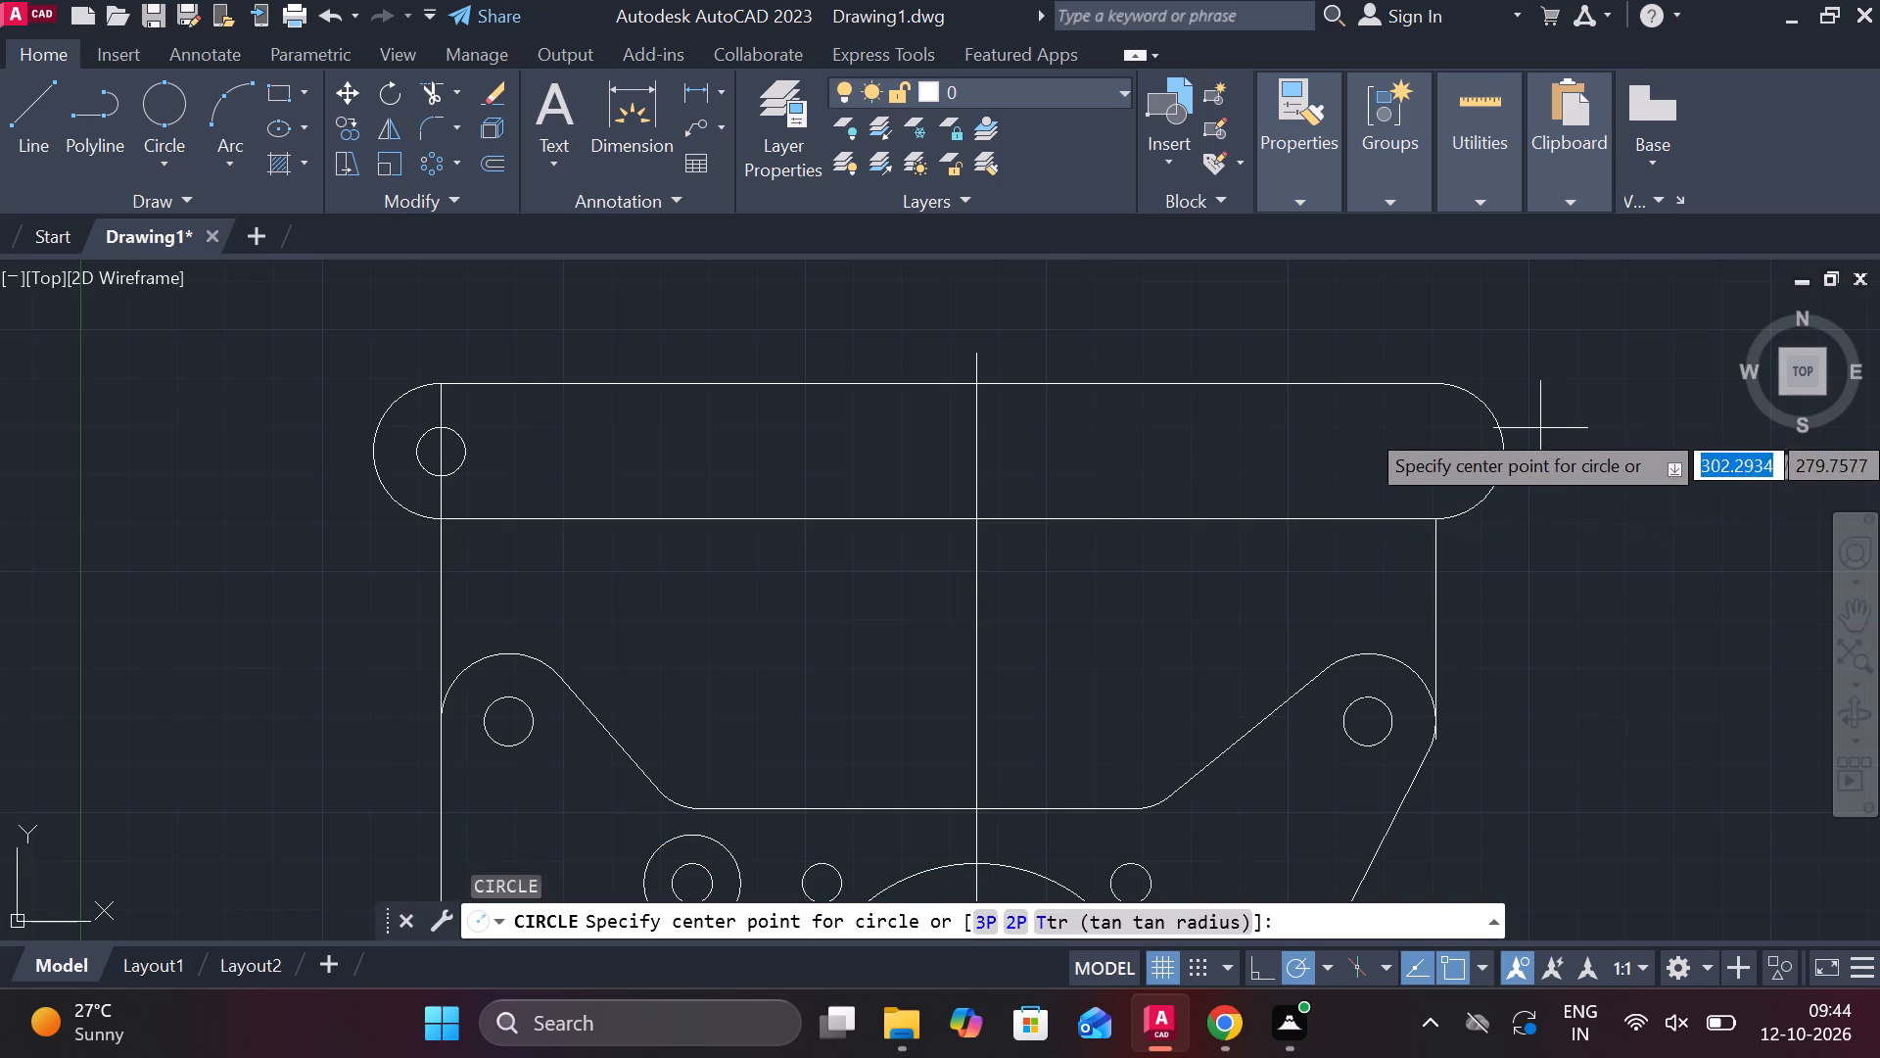
{"action": "left_click", "coordinate": [1440, 459]}
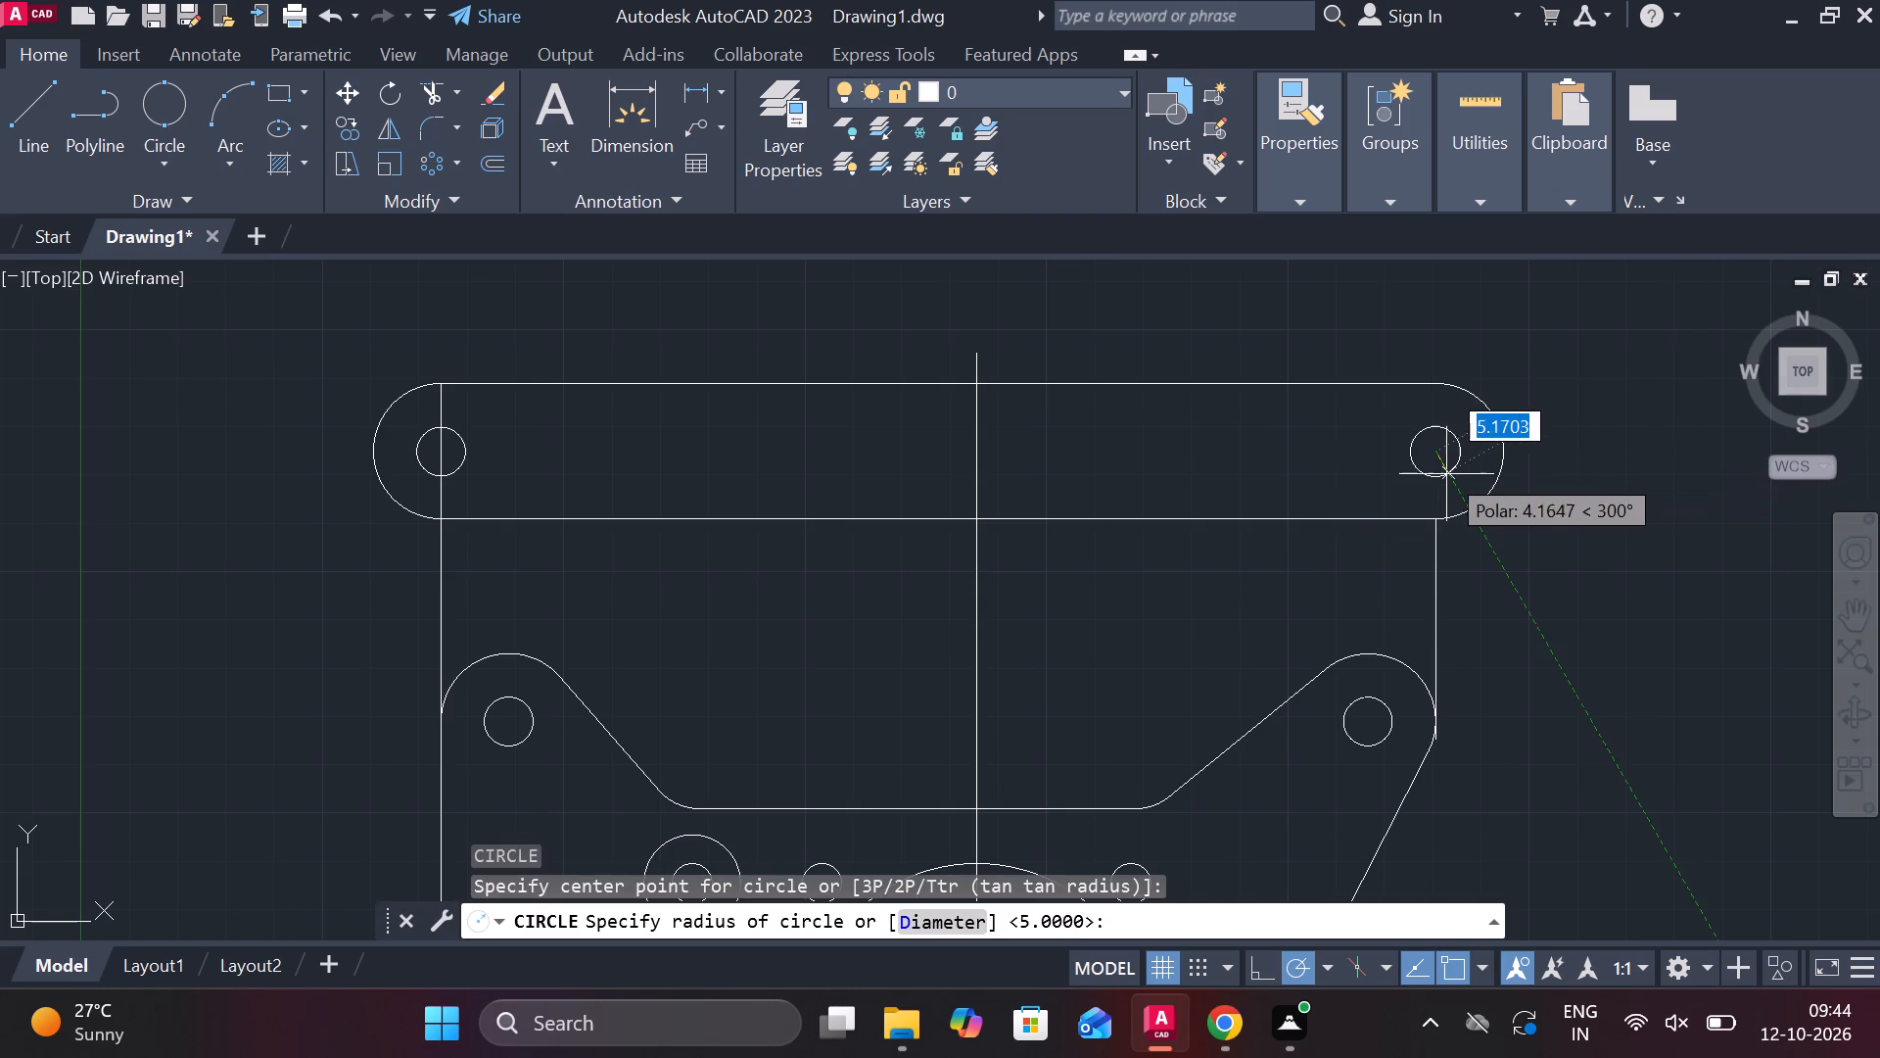
{"action": "type", "text": "d"}
{"action": "key", "text": "space"}
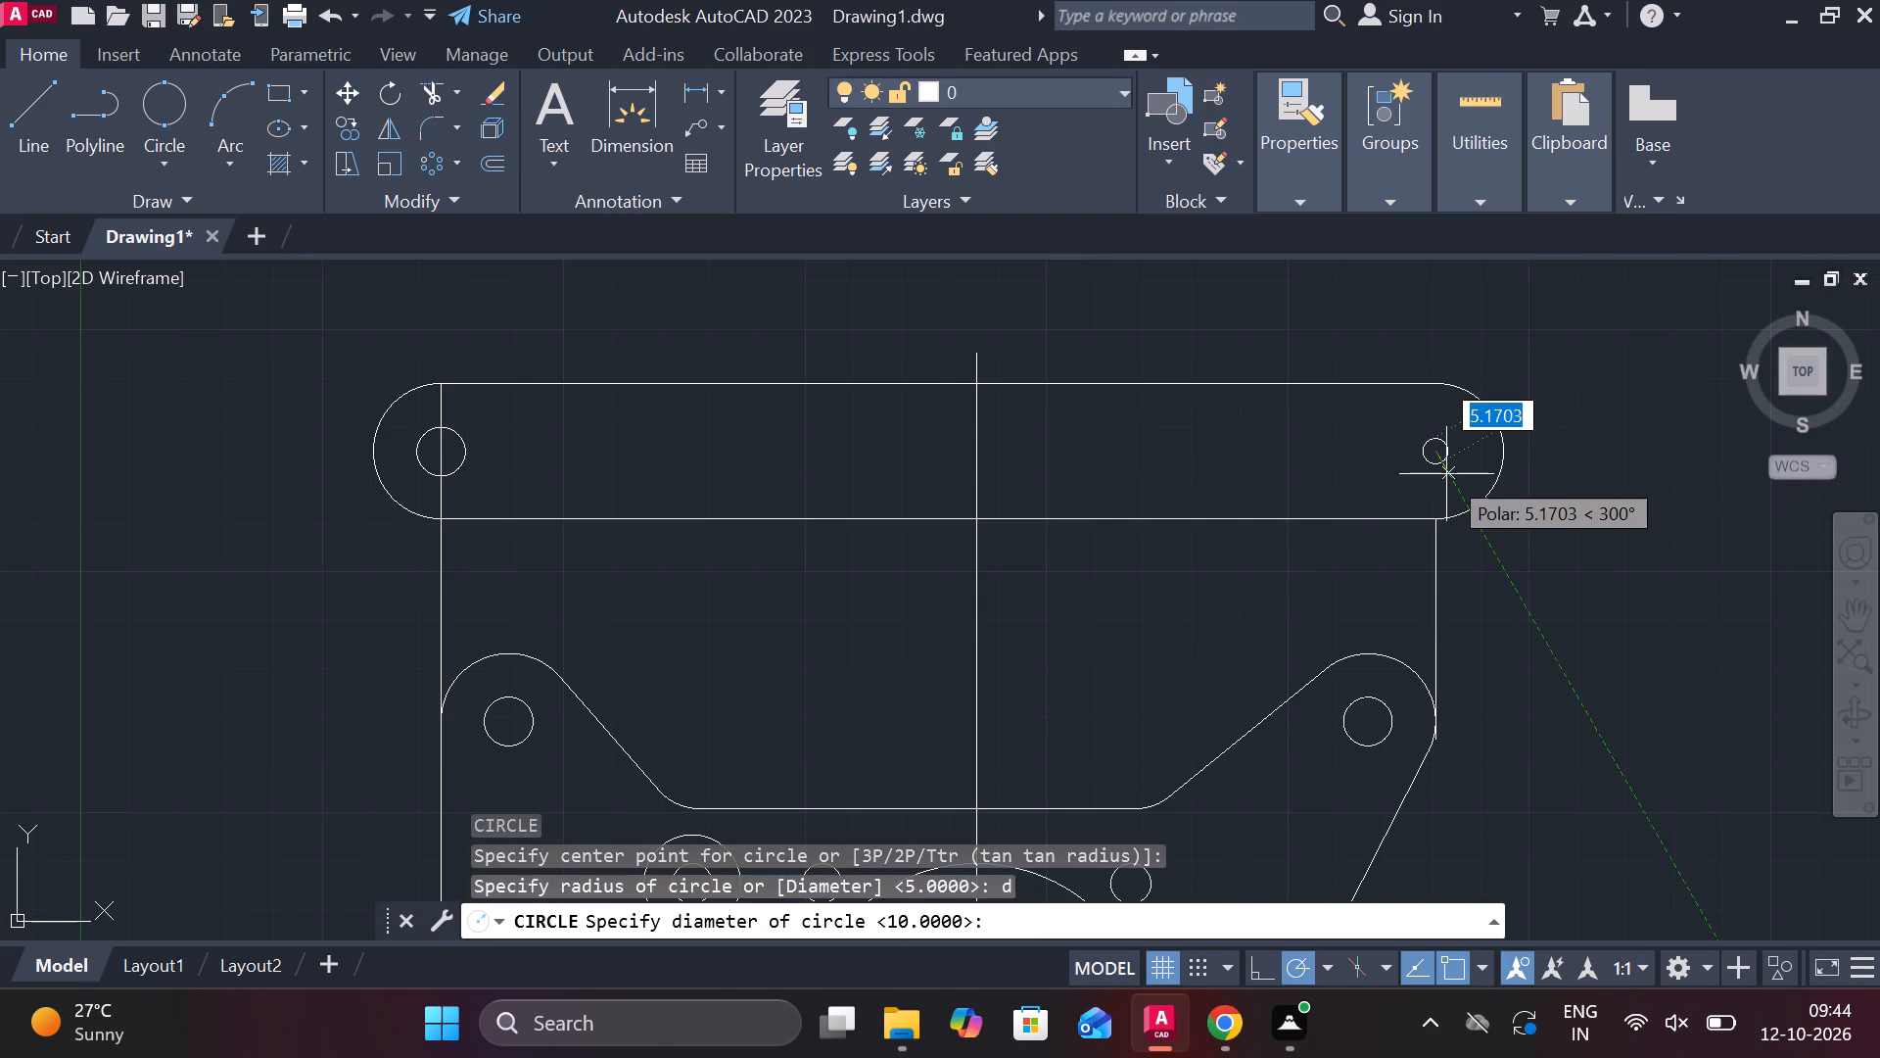
{"action": "type", "text": "10"}
{"action": "key", "text": "Return"}
{"action": "scroll", "coordinate": [1249, 385], "scroll_direction": "down", "scroll_amount": 1}
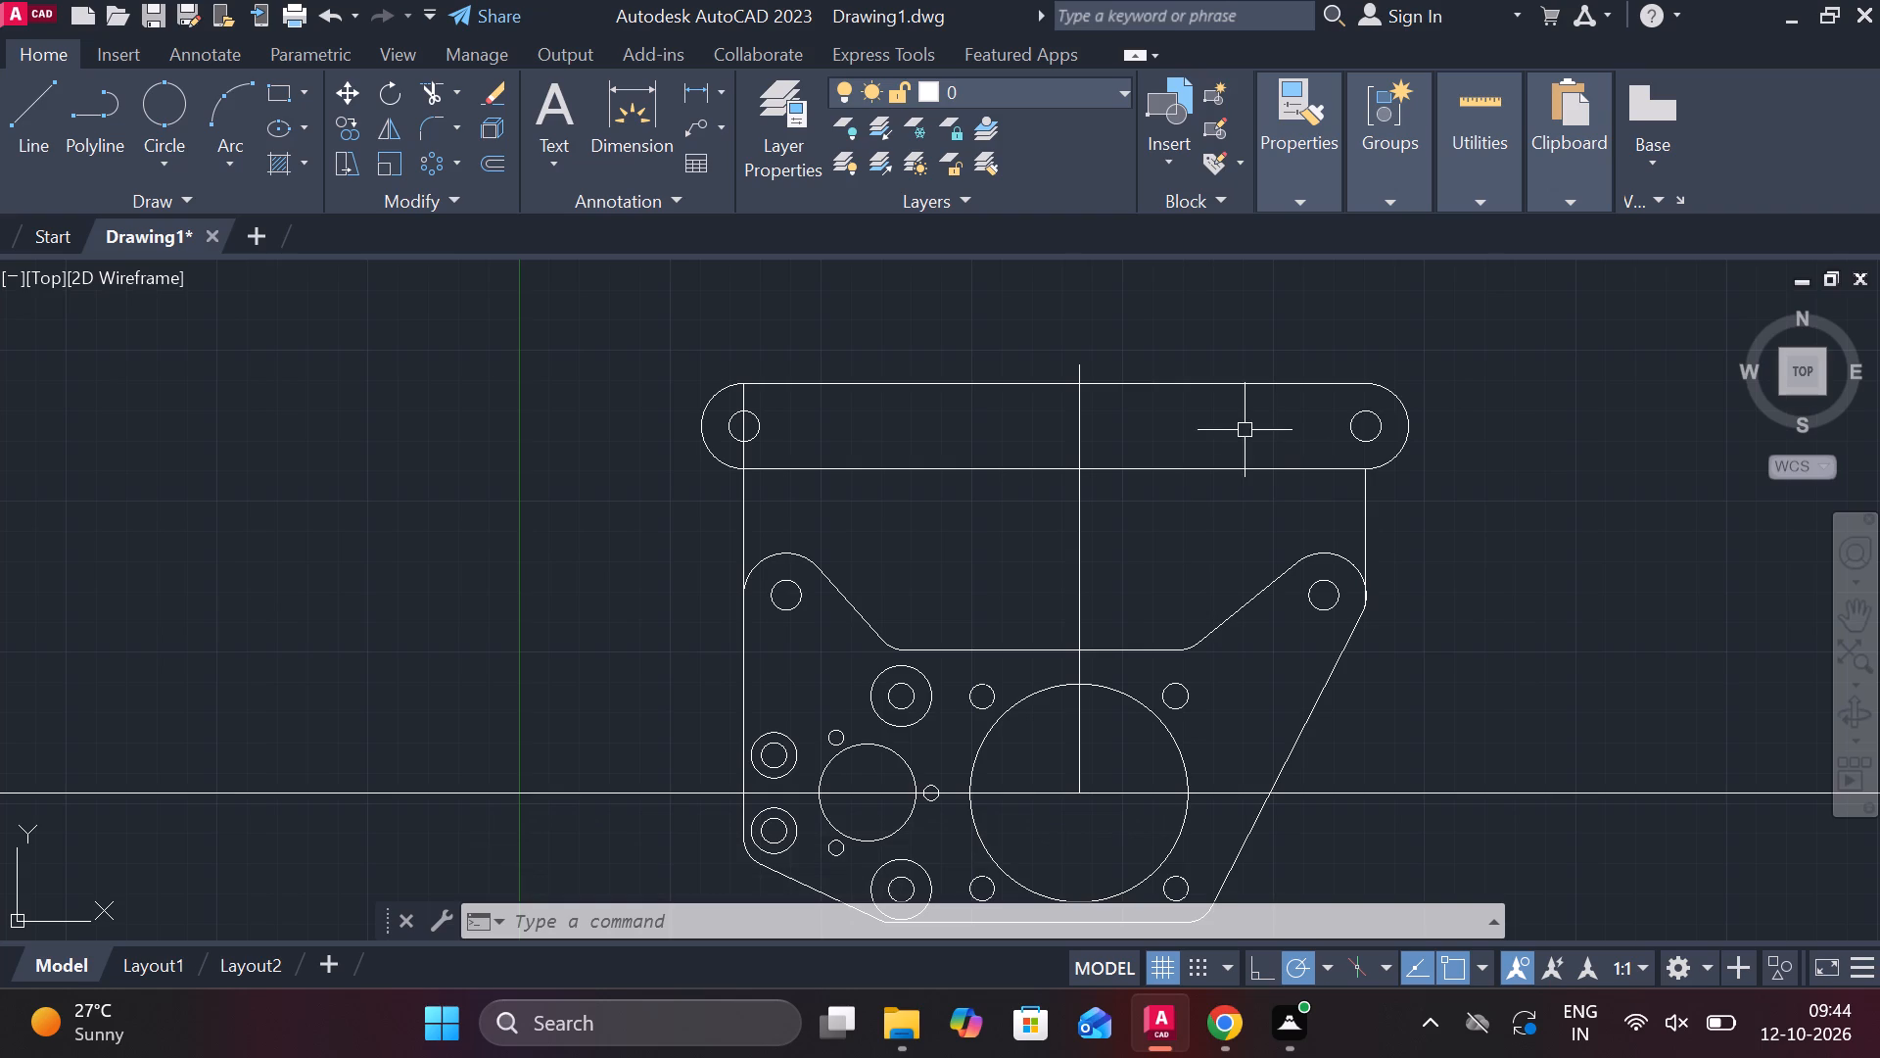
{"action": "key", "text": "Escape"}
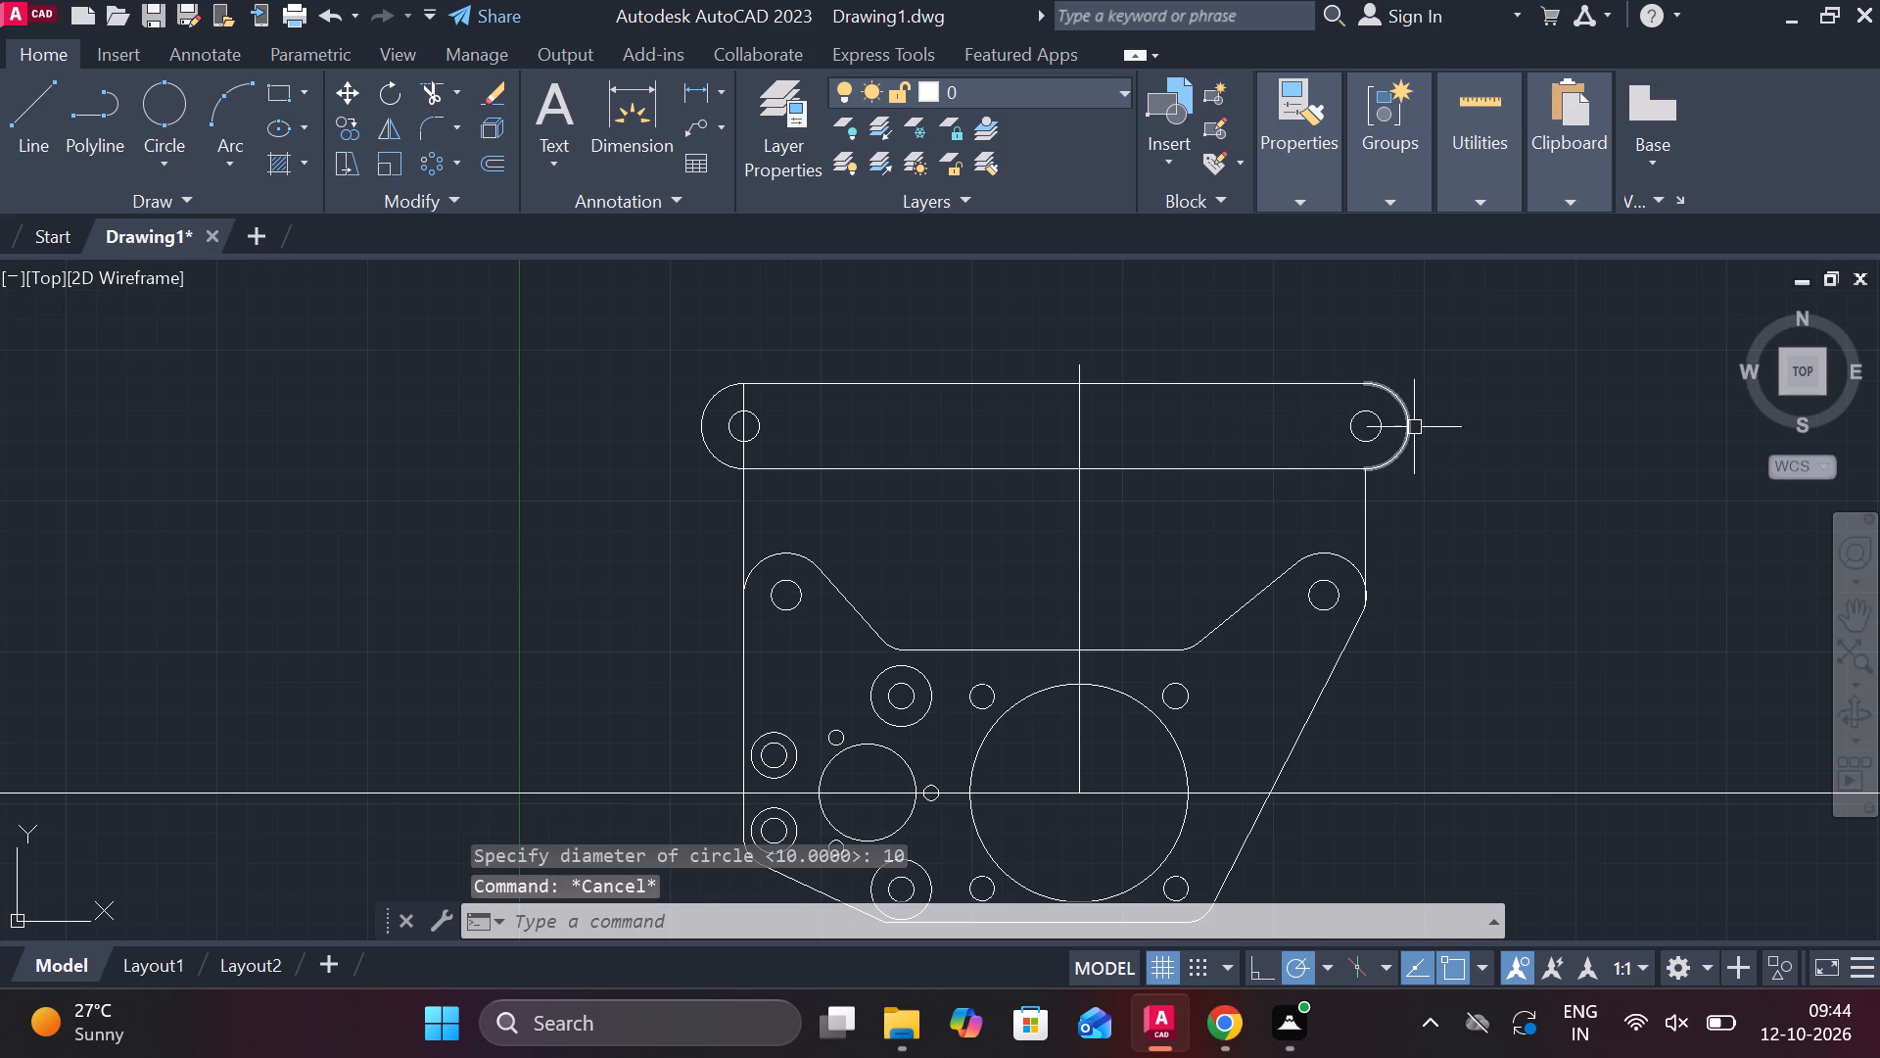
Erase the right and left end arcs of the slot outline.
{"action": "left_click", "coordinate": [1414, 424]}
{"action": "key", "text": "e"}
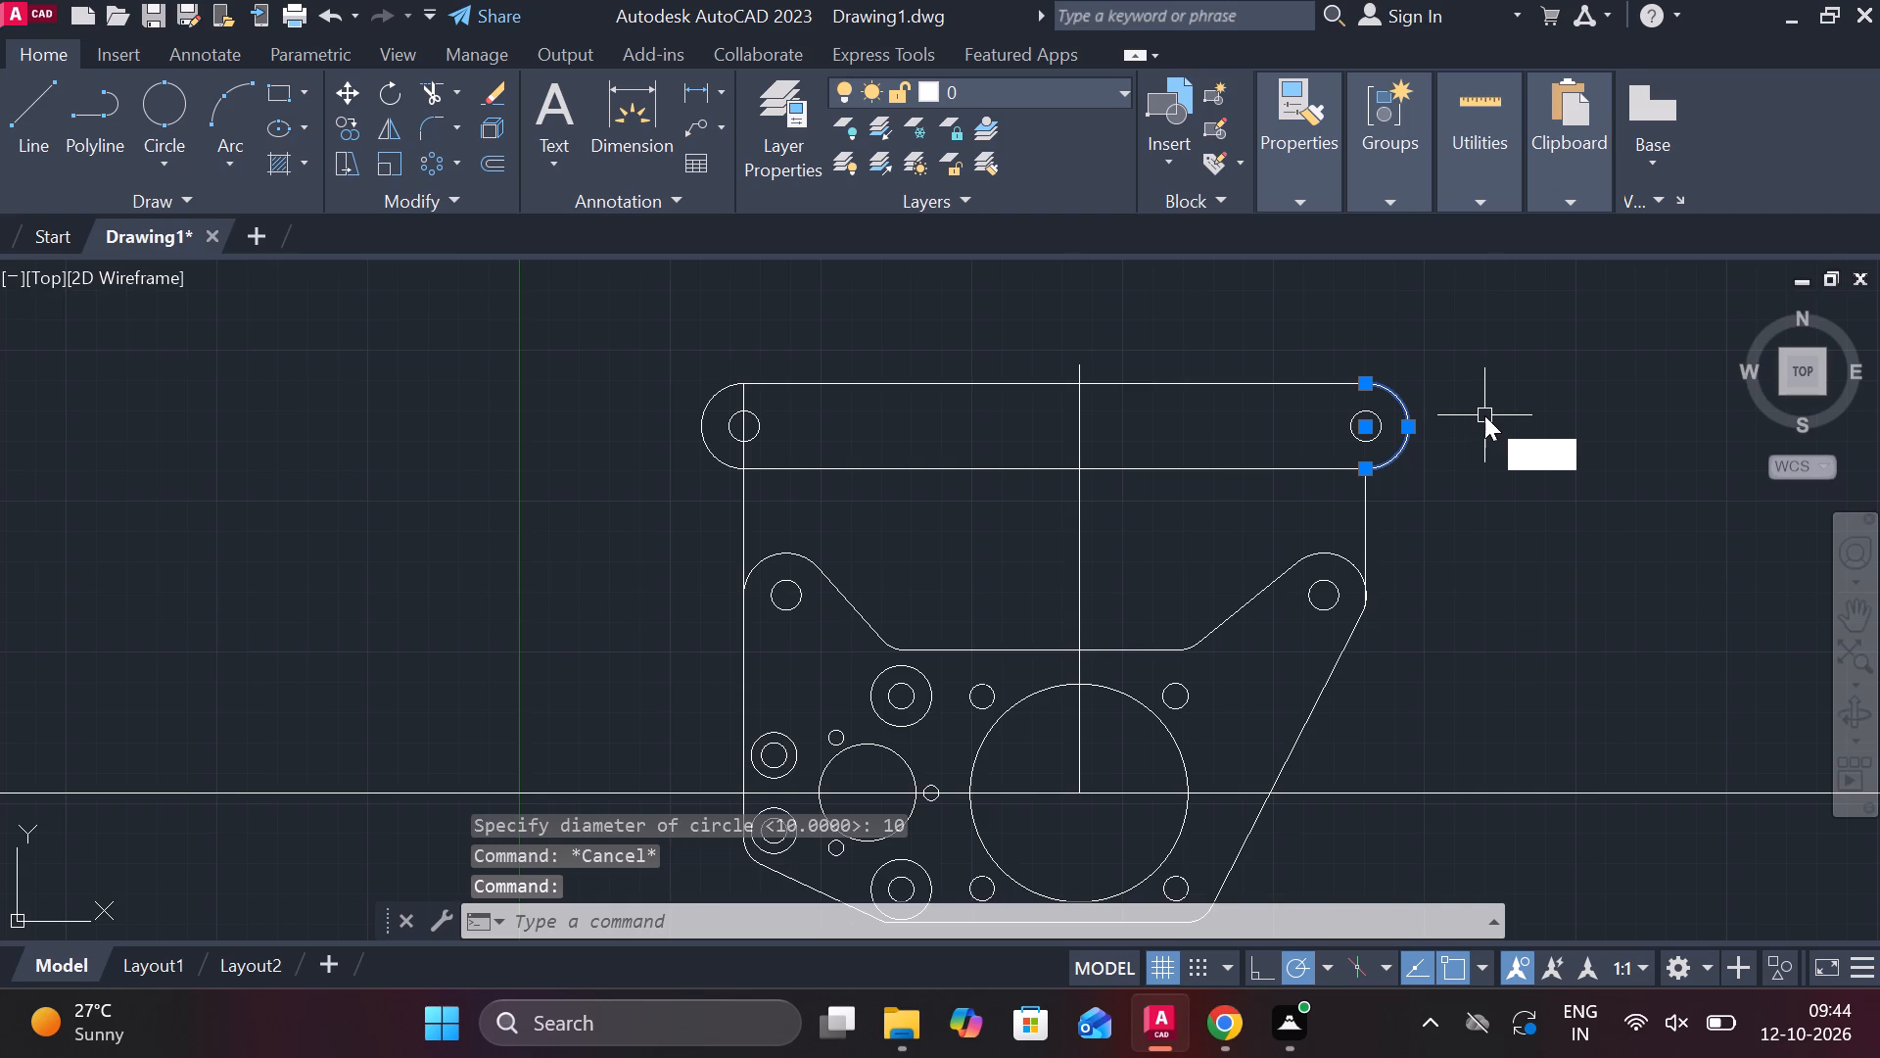
{"action": "key", "text": "space"}
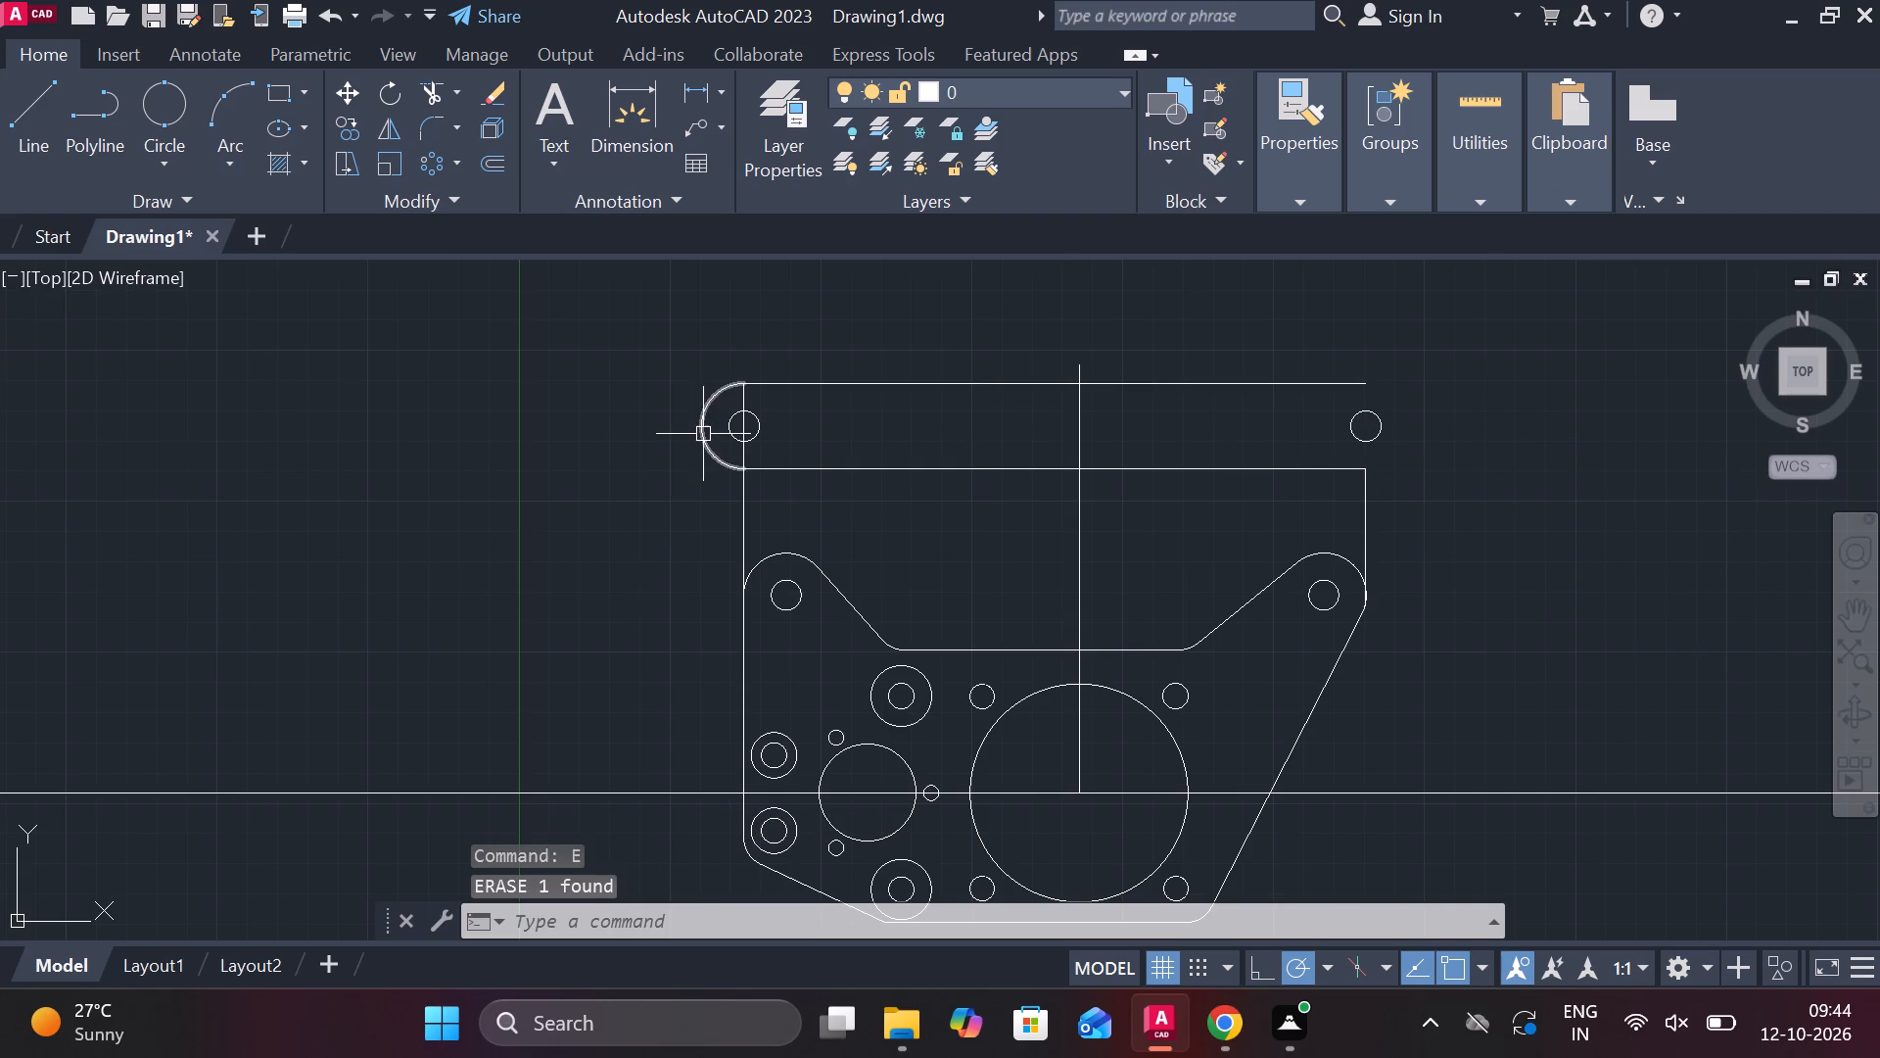
{"action": "left_click", "coordinate": [703, 434]}
{"action": "type", "text": "e"}
{"action": "key", "text": "space"}
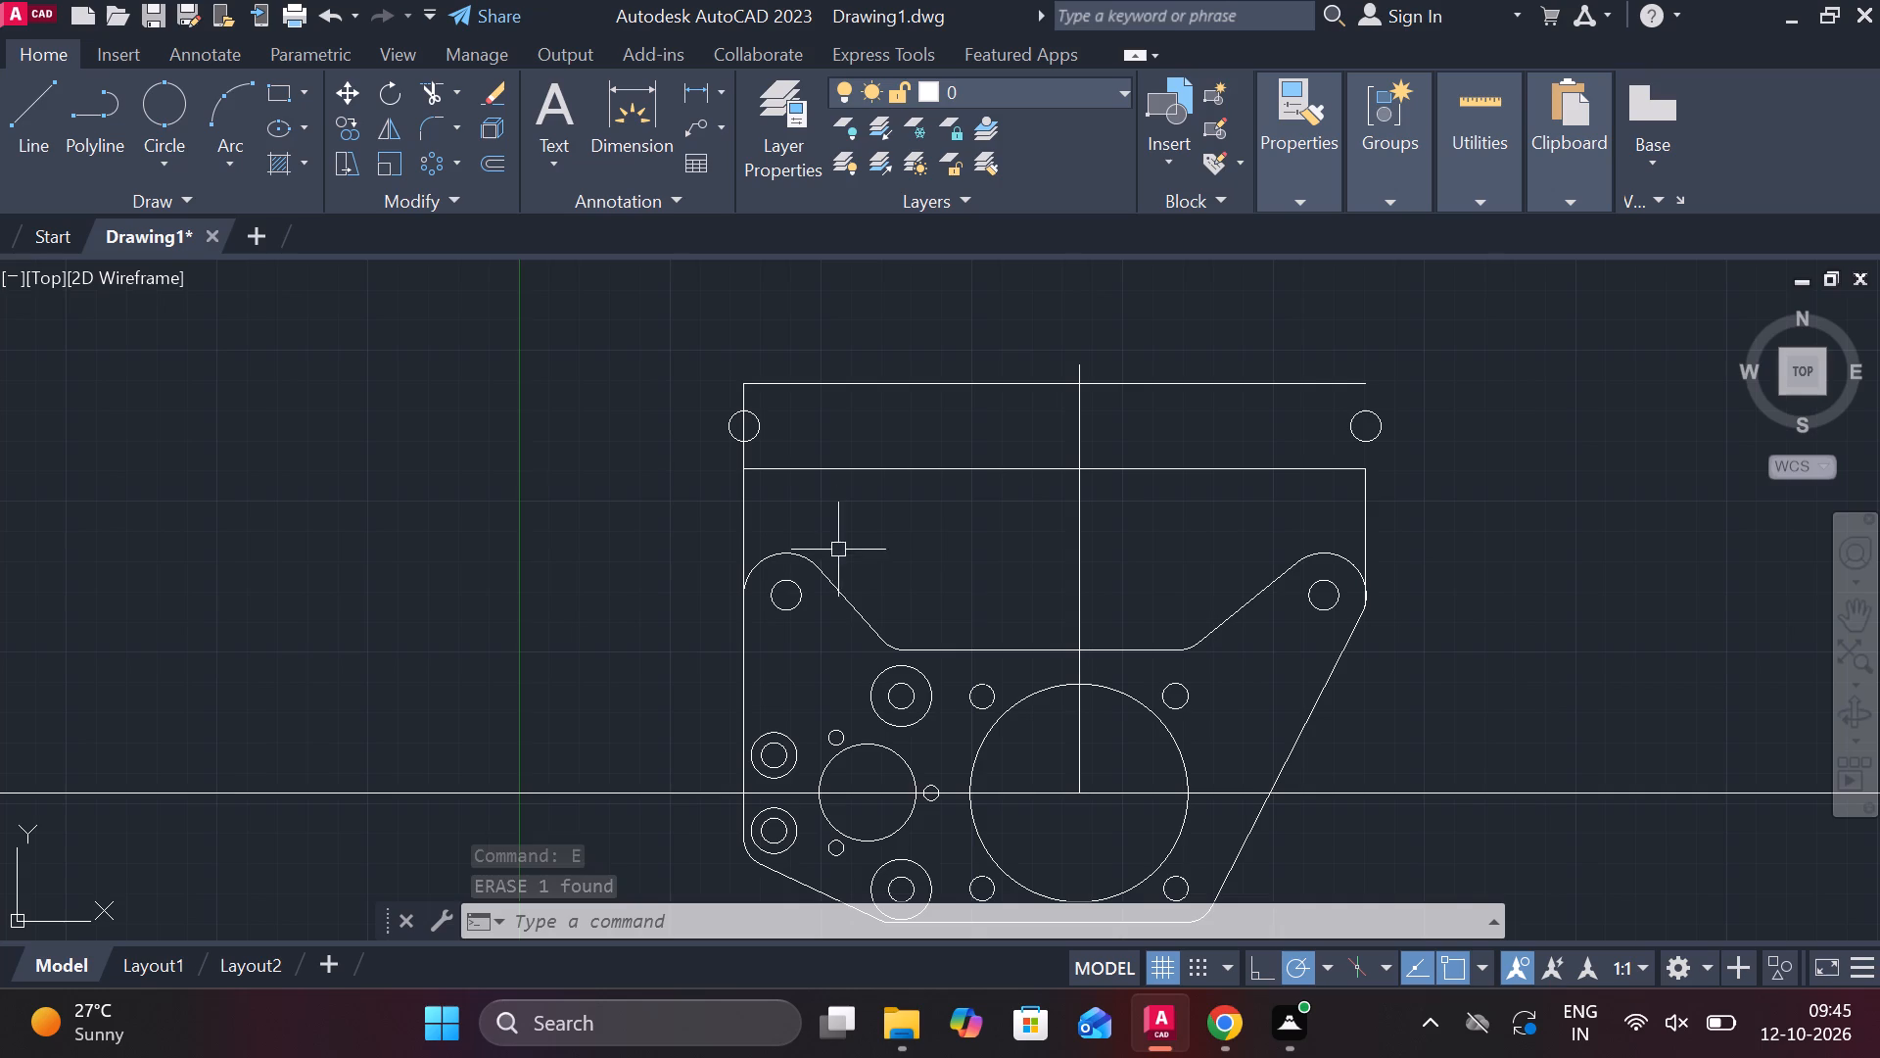
Draw vertical lines from the centres of the plate's upper-left and upper-right holes to above the upper view's top horizontal line.
{"action": "key", "text": "l"}
{"action": "key", "text": "Return"}
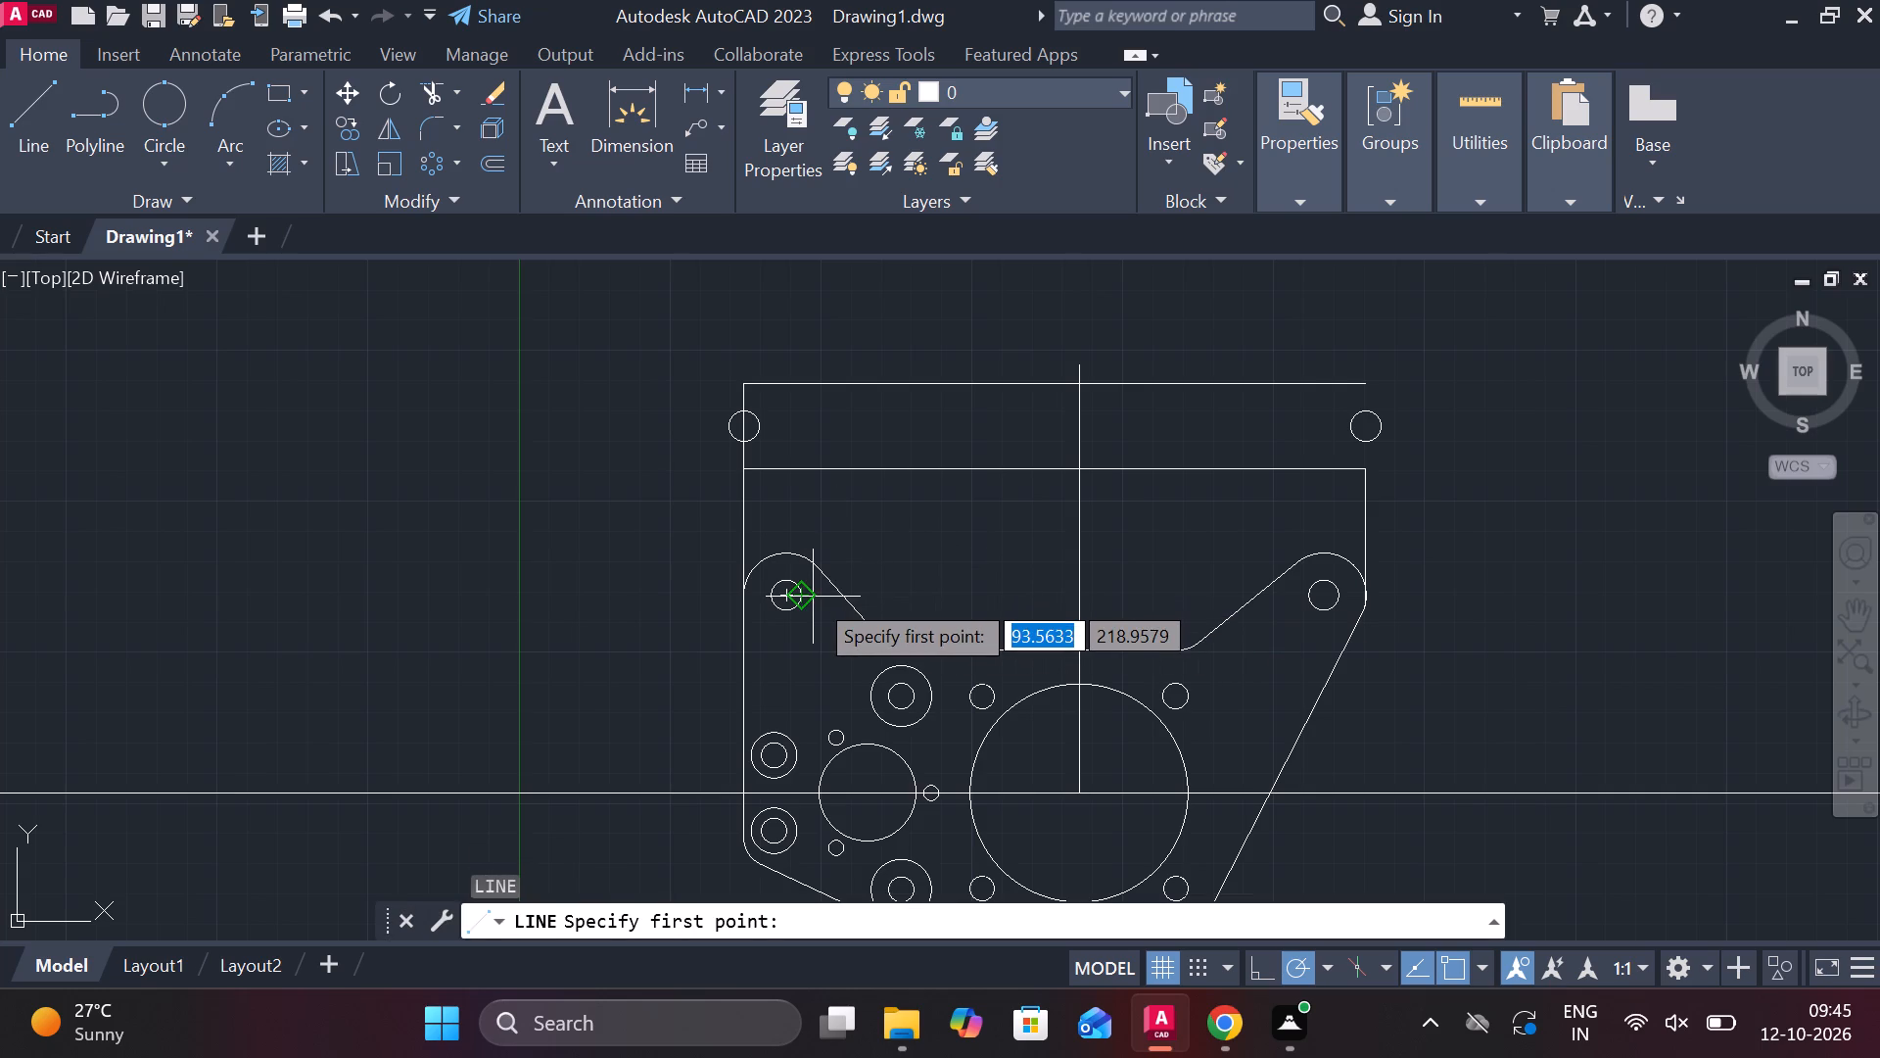
{"action": "left_click", "coordinate": [790, 590]}
{"action": "left_click", "coordinate": [786, 272]}
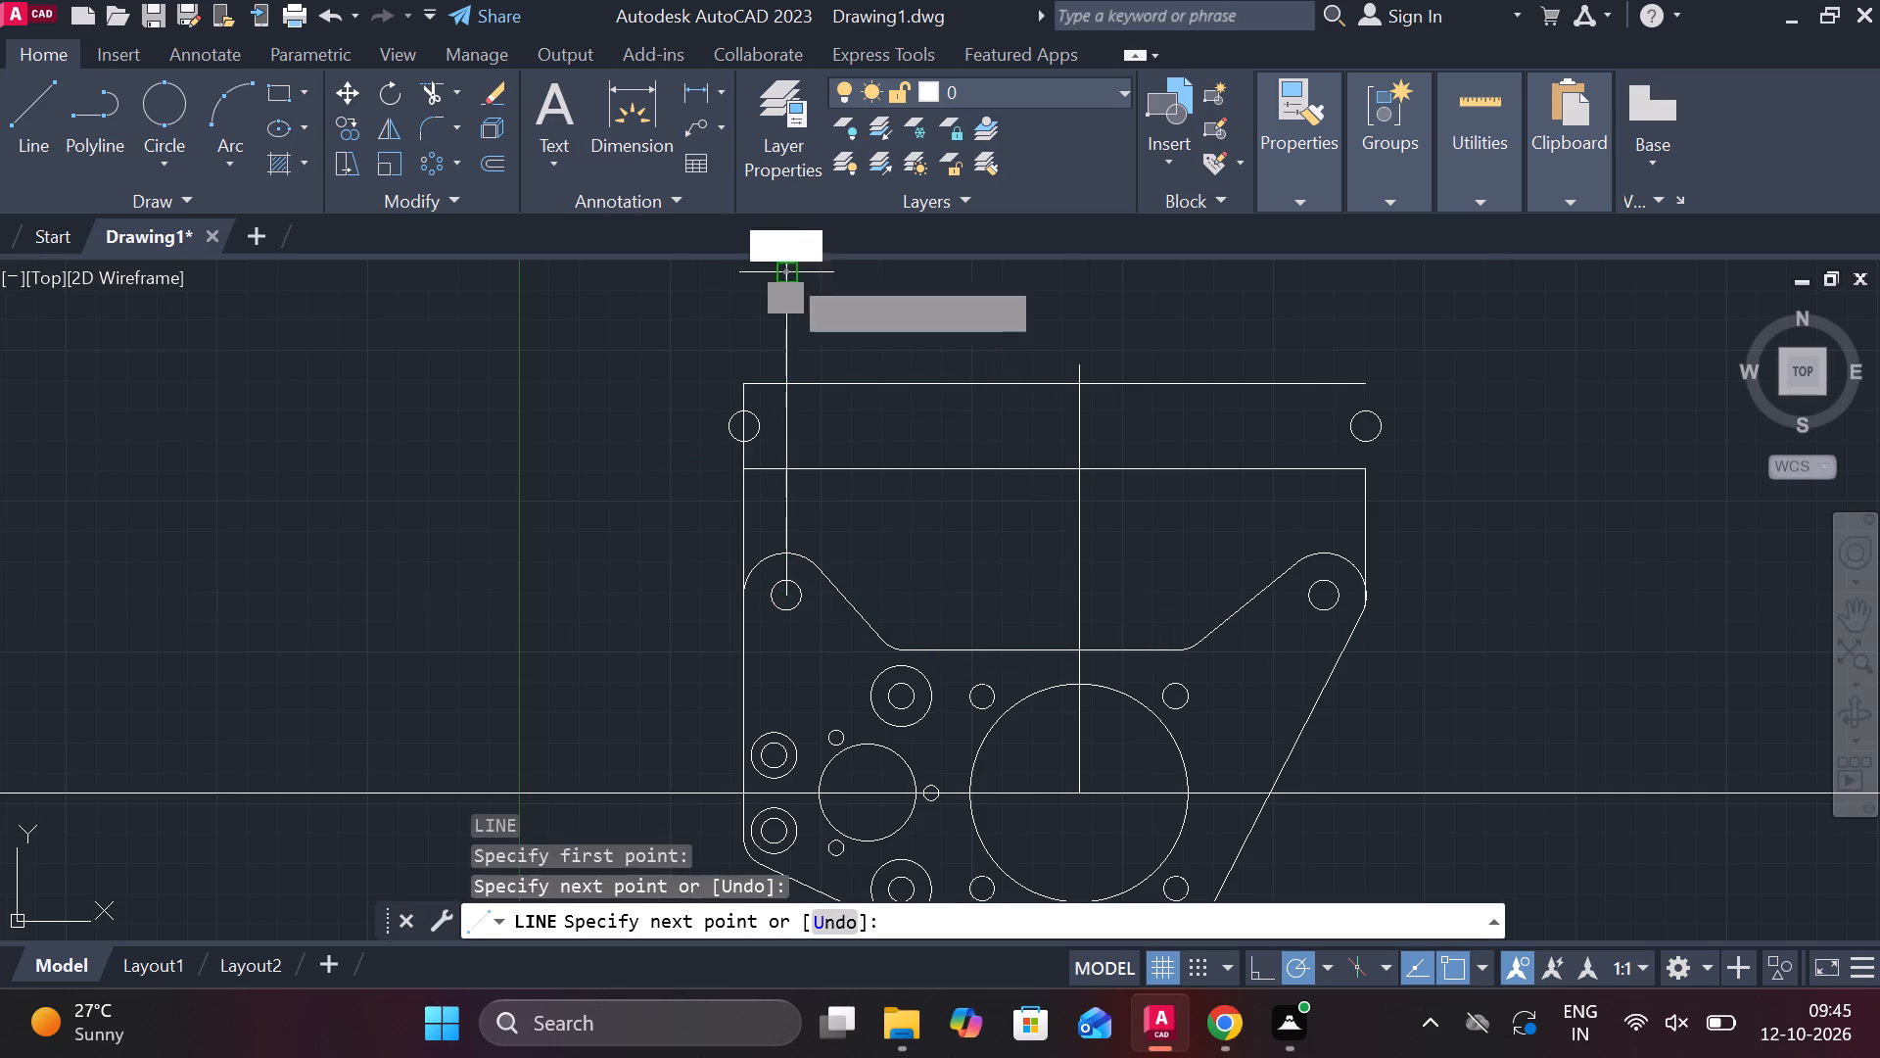
{"action": "key", "text": "Escape"}
{"action": "key", "text": "l"}
{"action": "key", "text": "Return"}
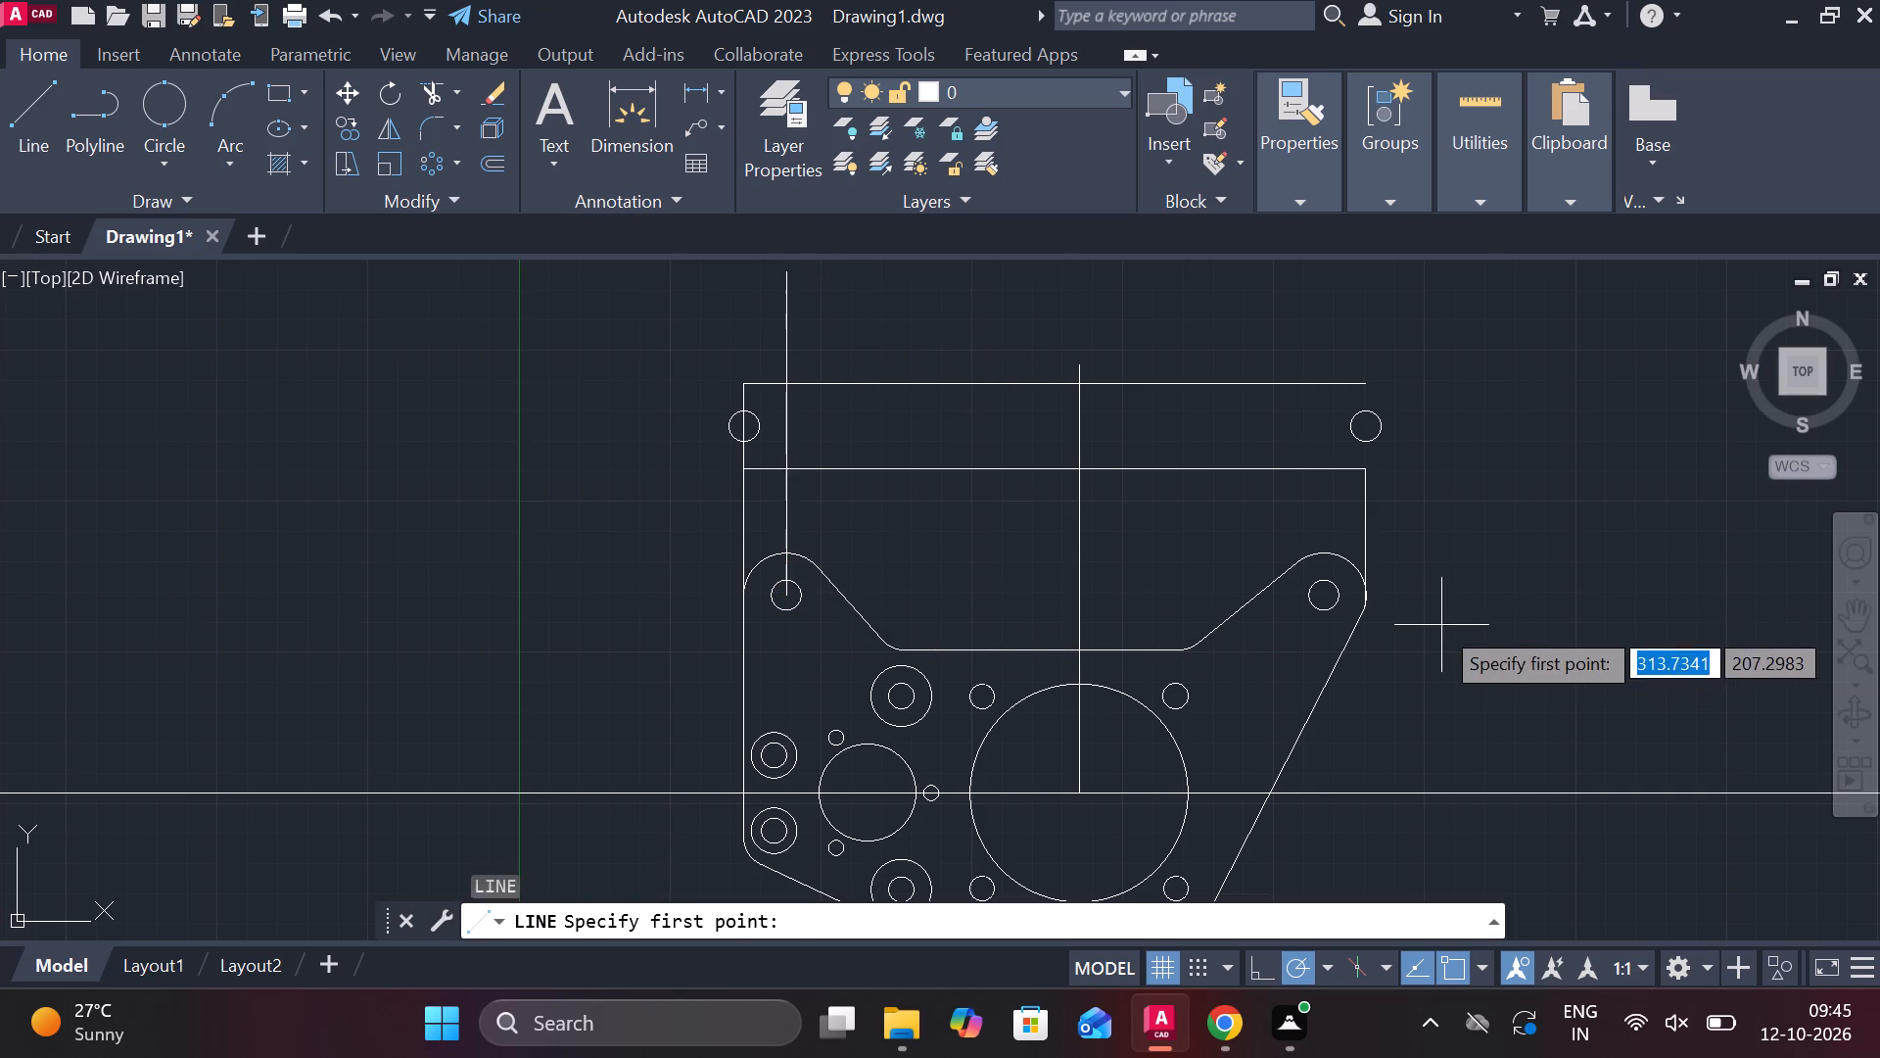
{"action": "scroll", "coordinate": [1316, 601], "scroll_direction": "up", "scroll_amount": 3}
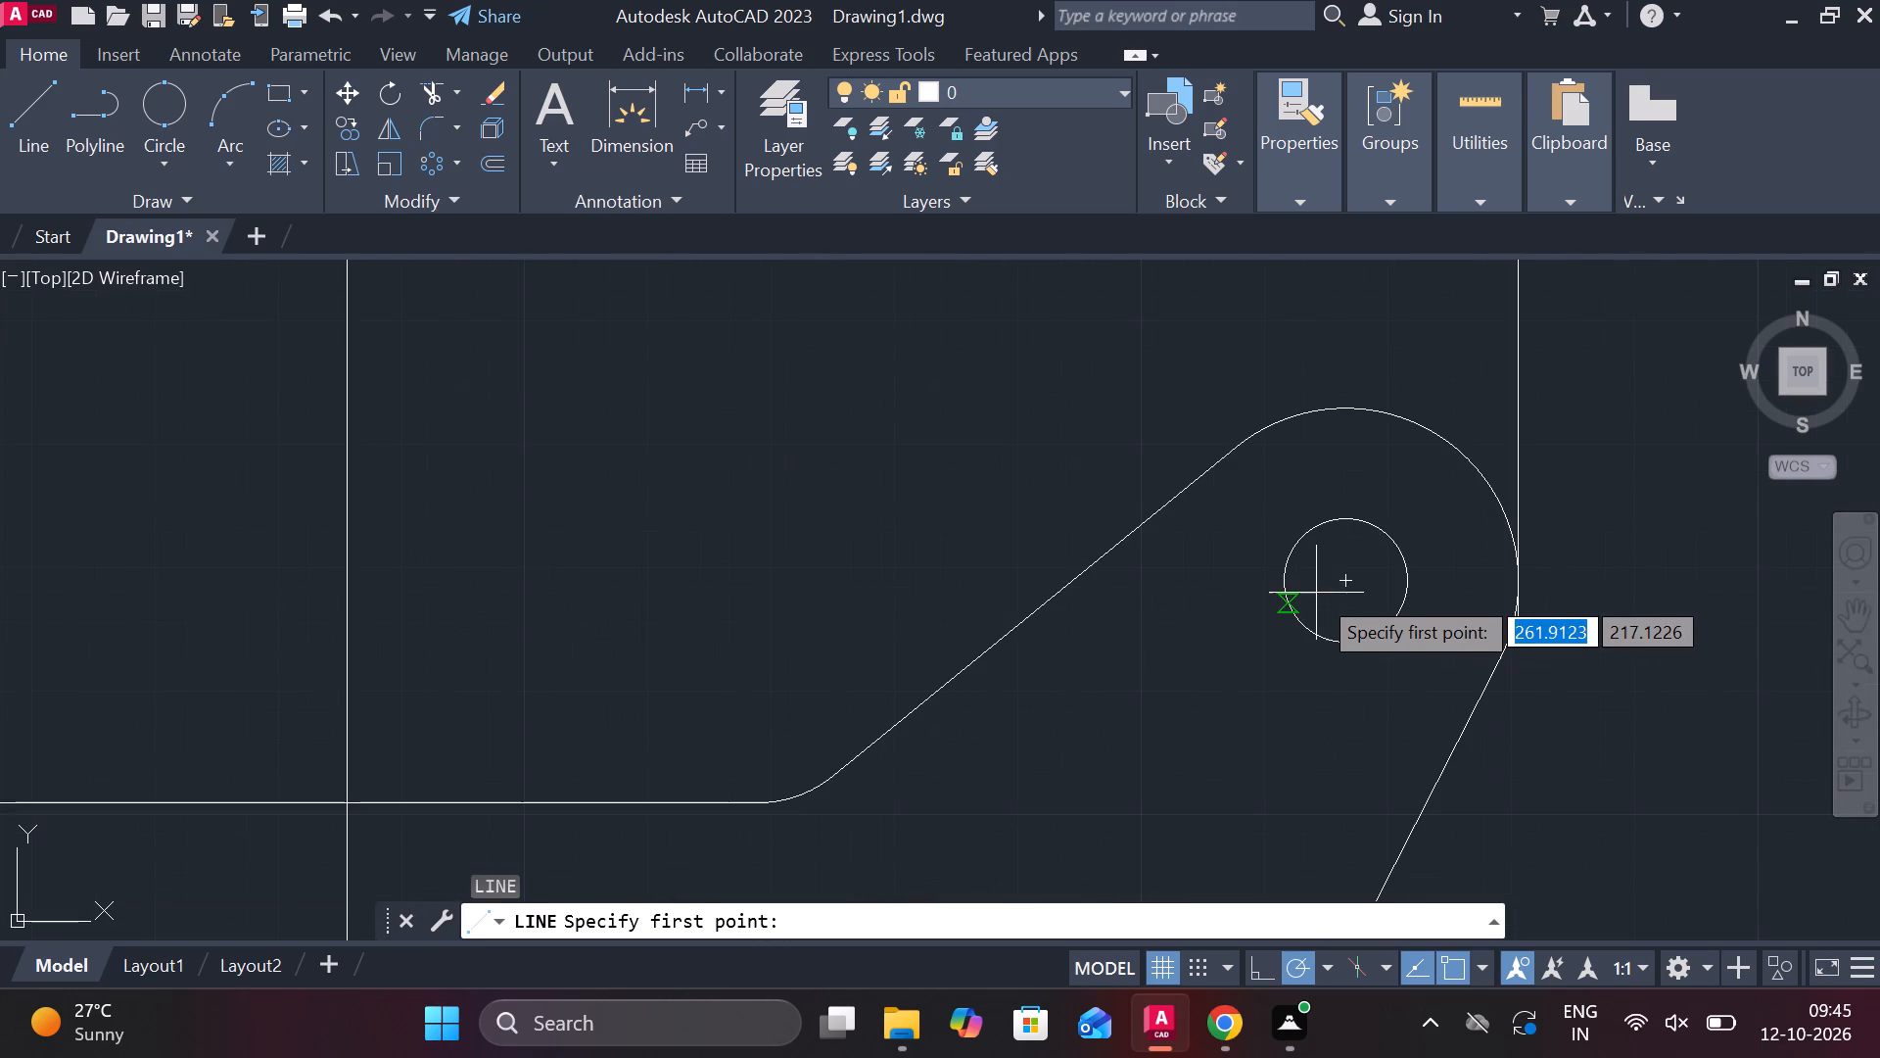
{"action": "left_click", "coordinate": [1341, 583]}
{"action": "scroll", "coordinate": [1382, 337], "scroll_direction": "down", "scroll_amount": 2}
{"action": "middle_click_drag", "start_coordinate": [1419, 341], "coordinate": [1407, 582]}
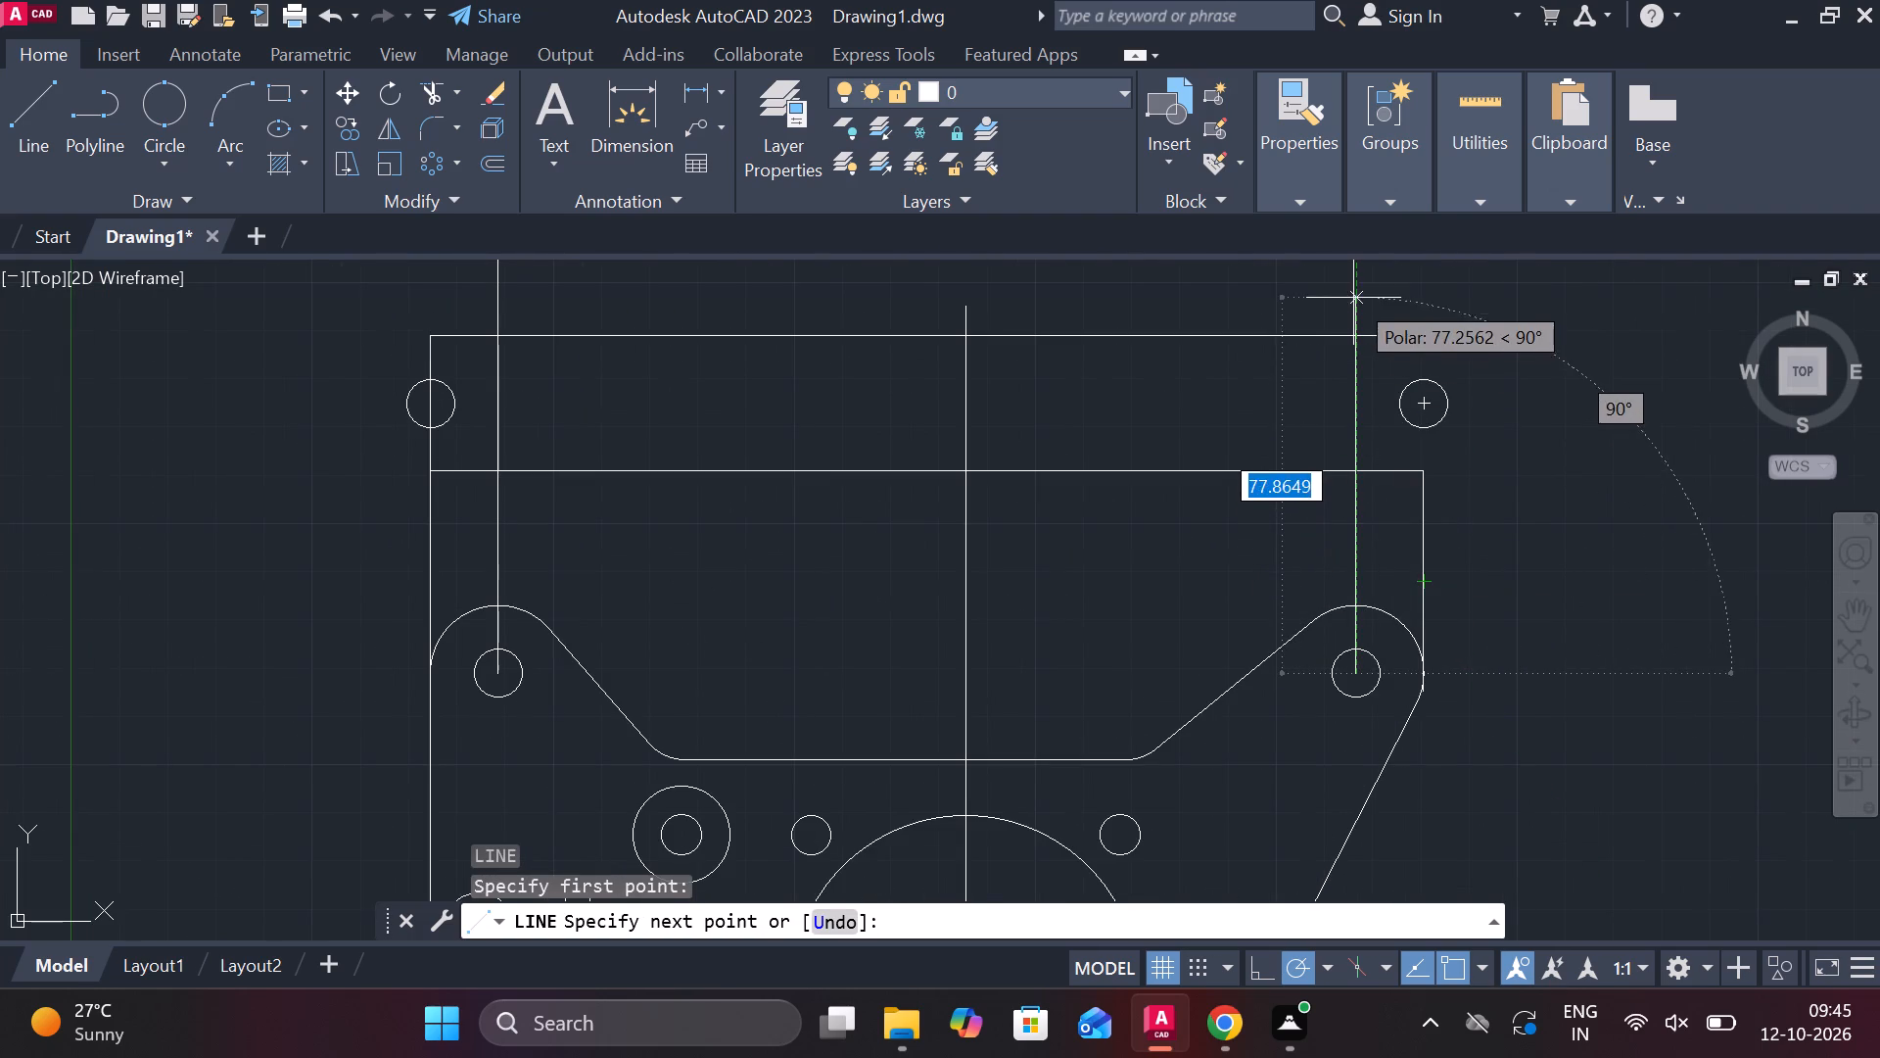
{"action": "left_click", "coordinate": [1353, 286]}
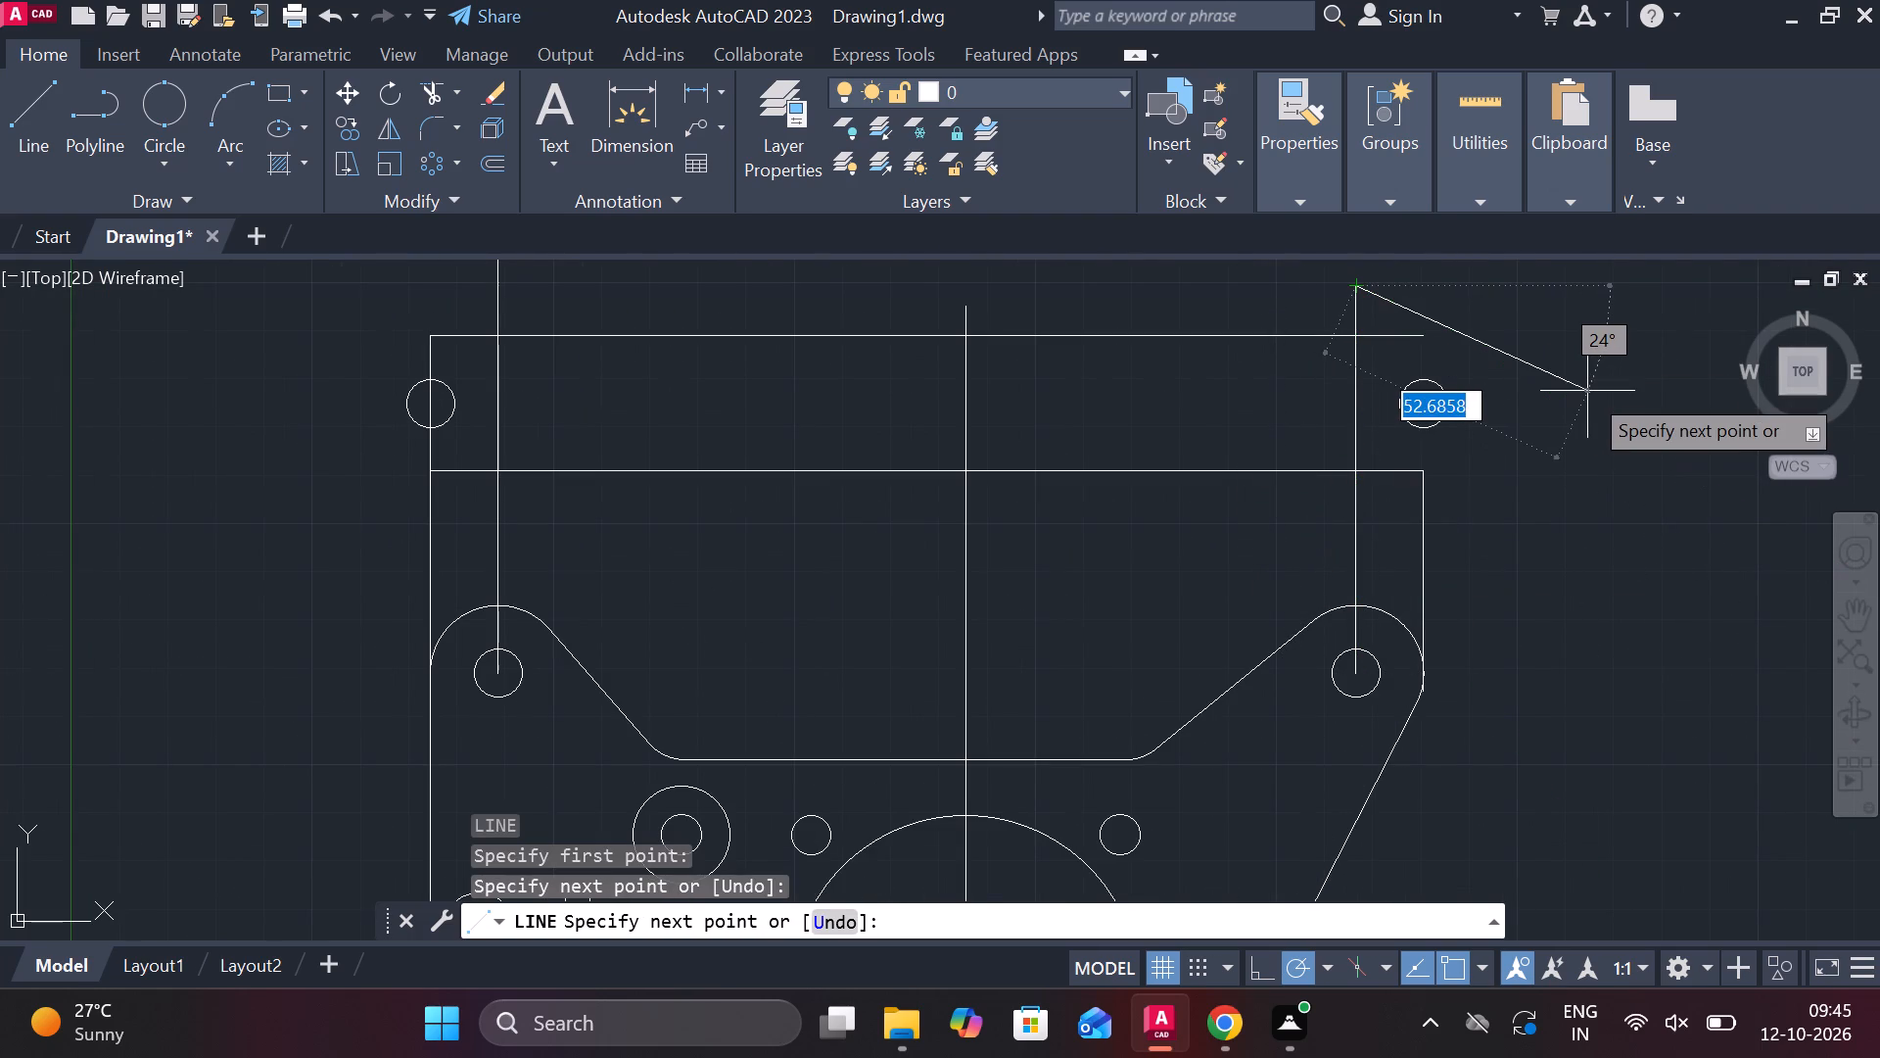
{"action": "key", "text": "Escape"}
Move the left diameter 10 circle by its centre to the intersection of the top horizontal line and the left hole's vertical line.
{"action": "scroll", "coordinate": [1549, 470], "scroll_direction": "down", "scroll_amount": 1}
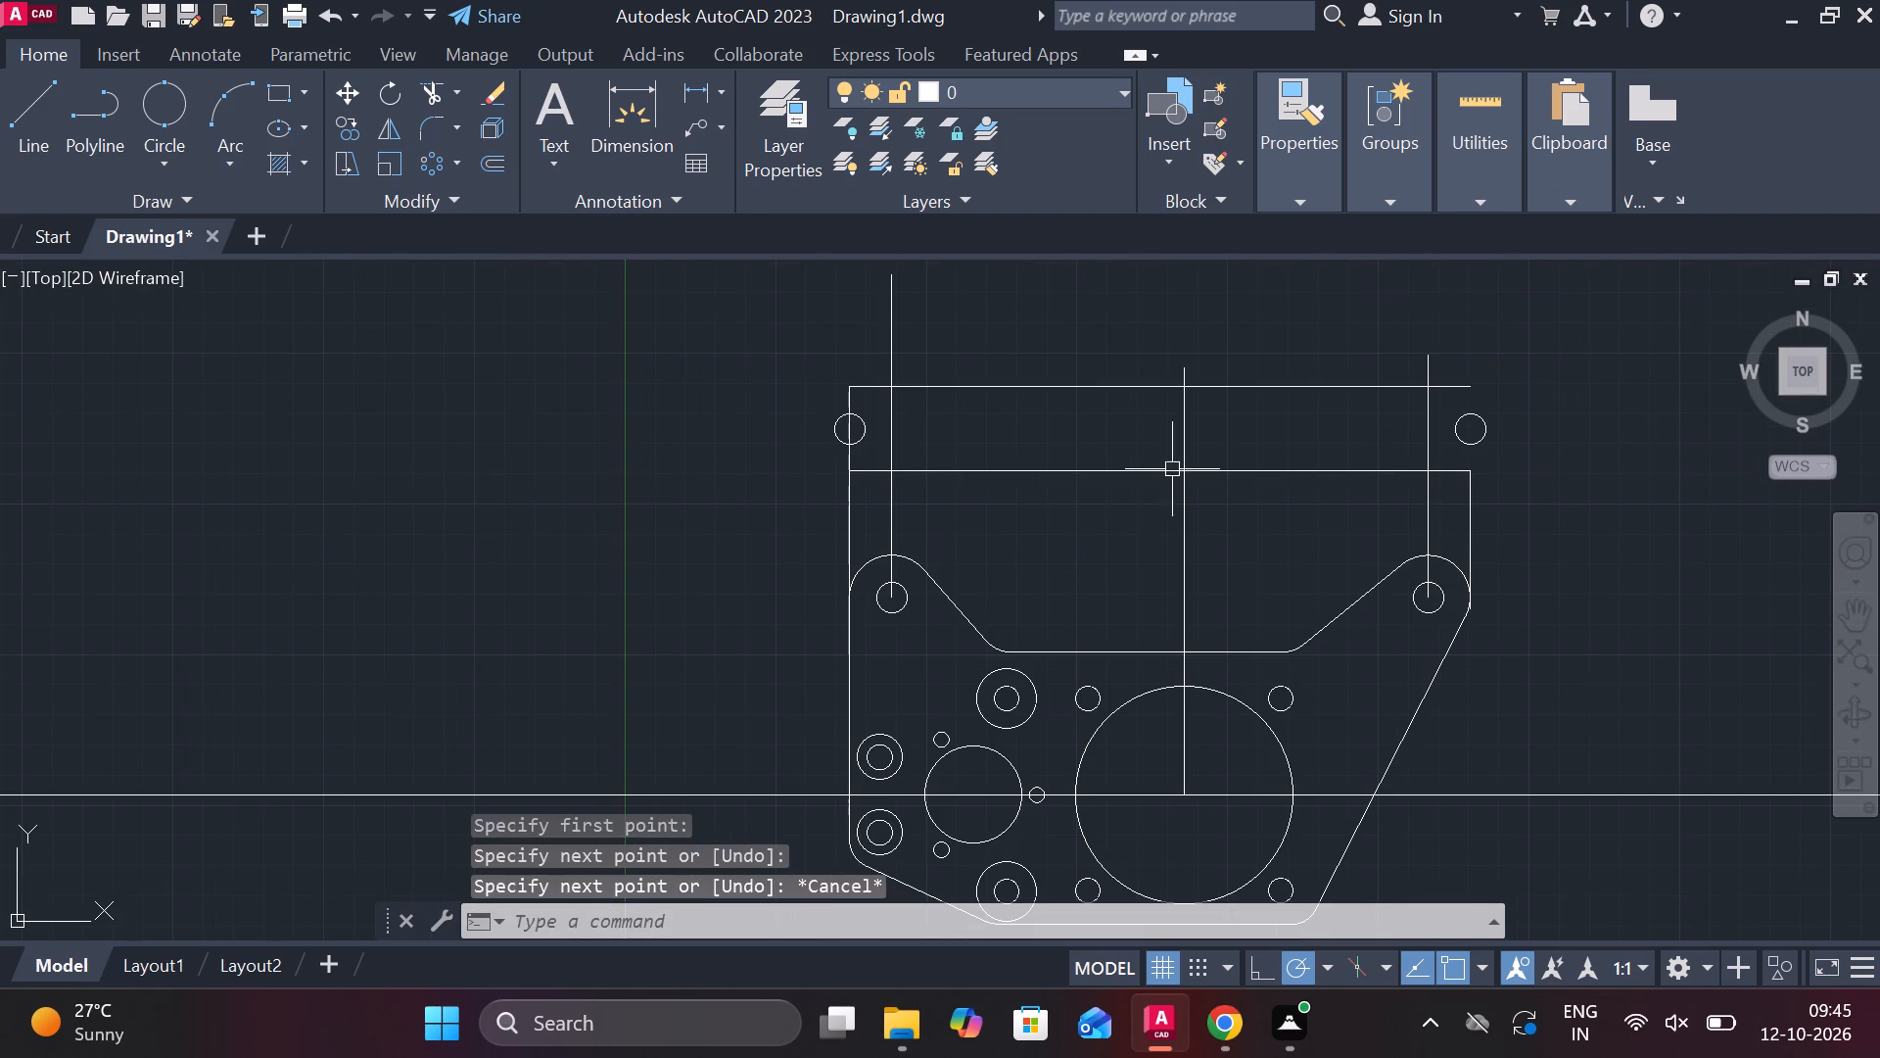
{"action": "scroll", "coordinate": [953, 415], "scroll_direction": "up", "scroll_amount": 1}
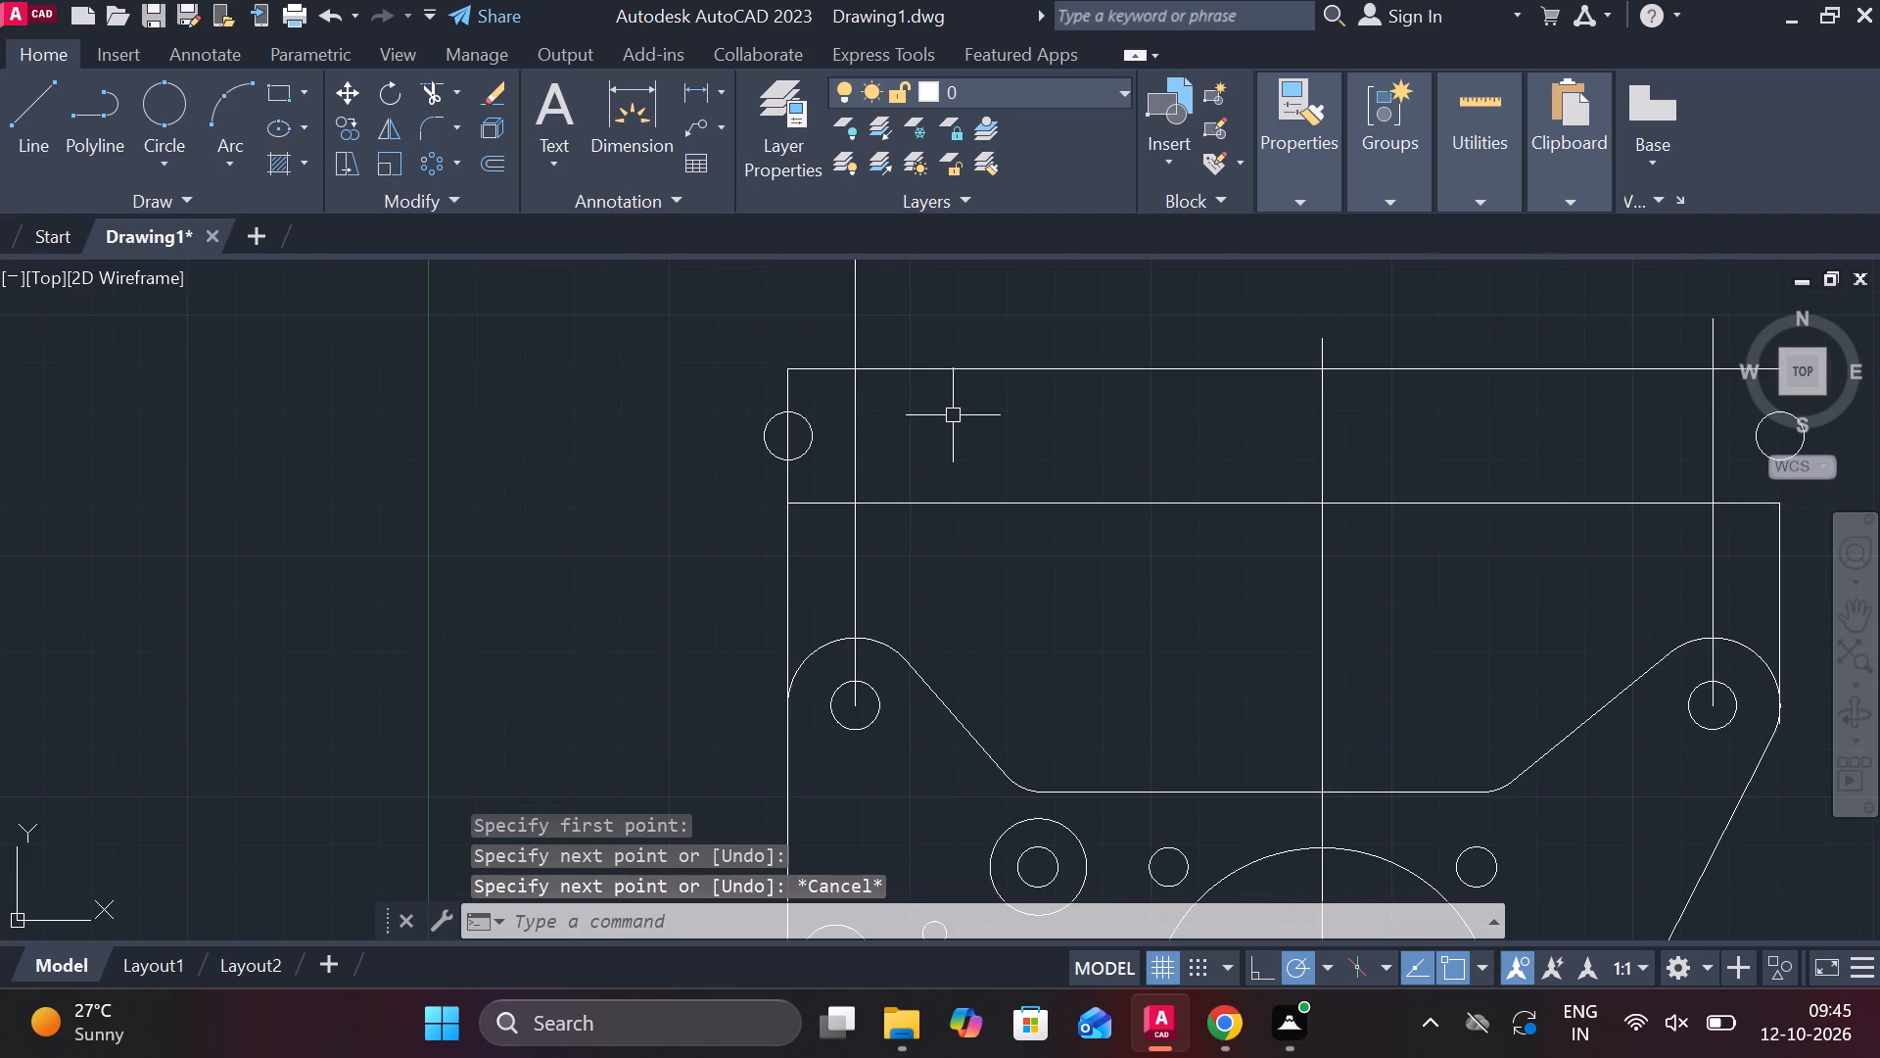
{"action": "middle_click_drag", "start_coordinate": [953, 415], "coordinate": [954, 464]}
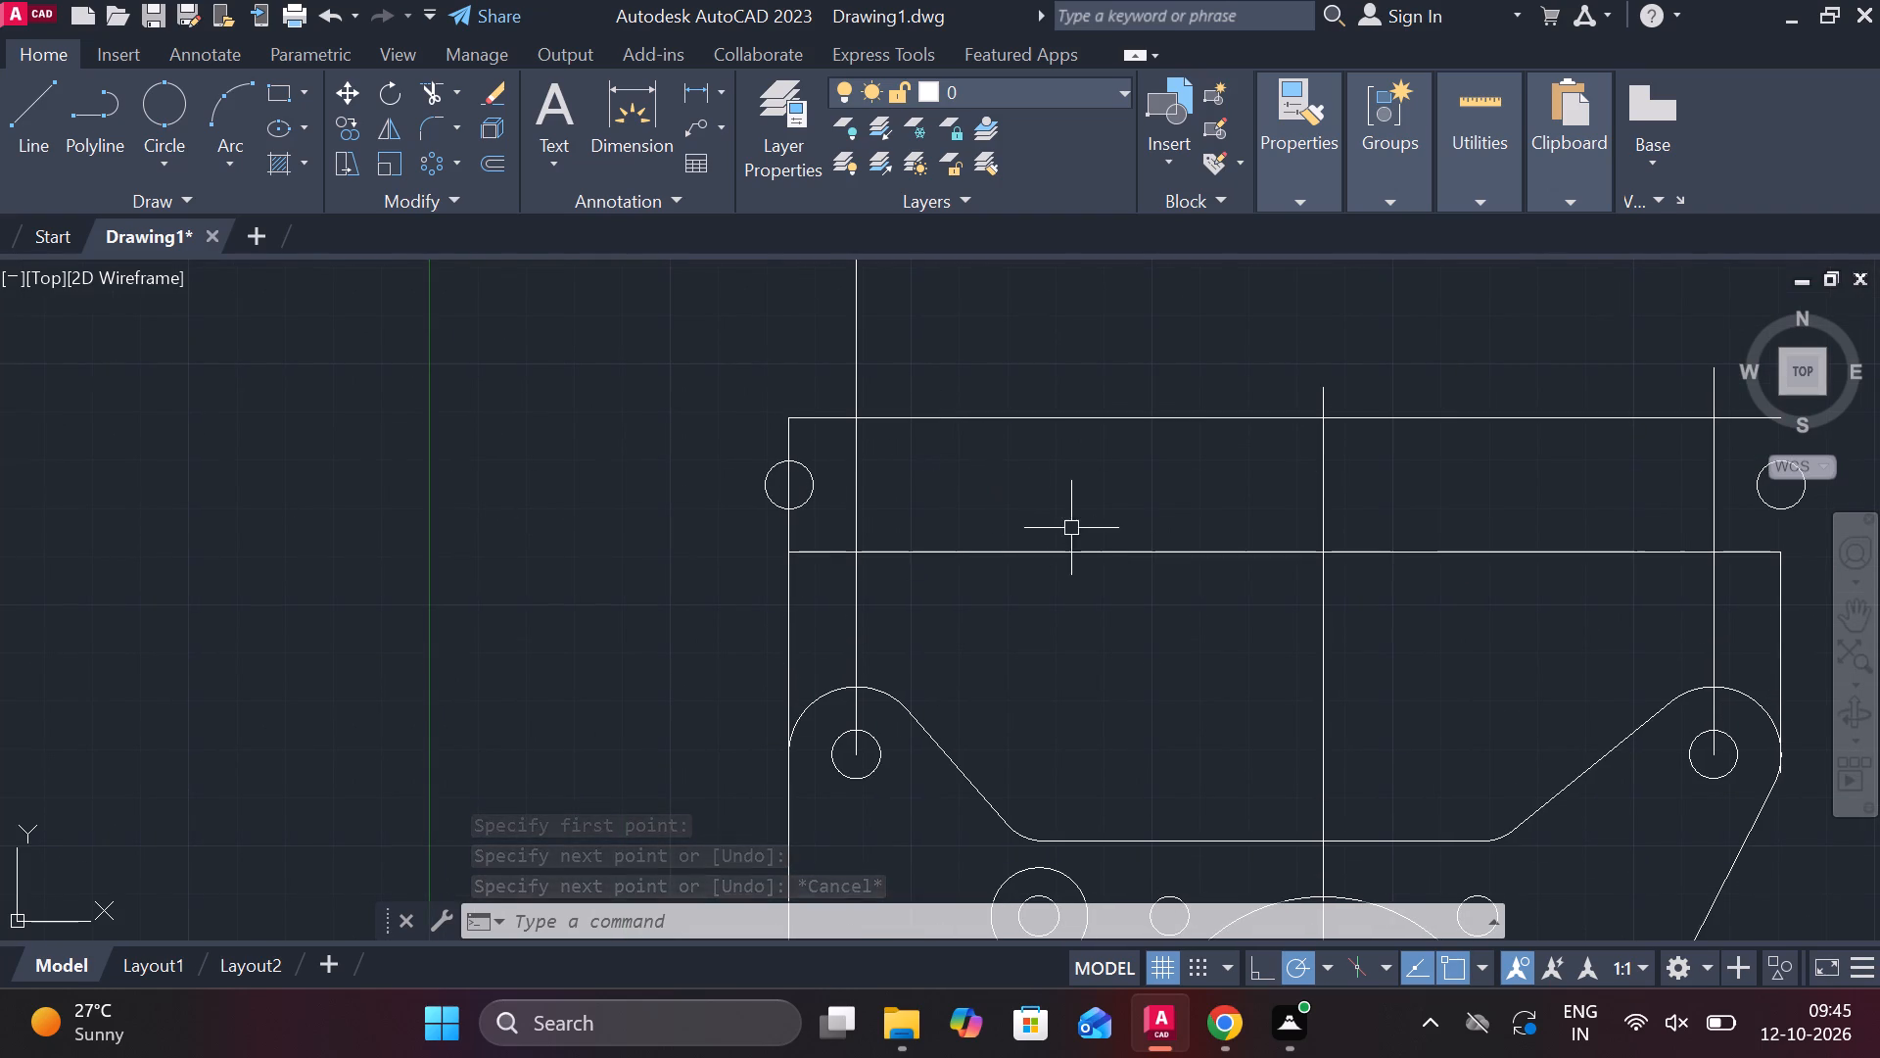
{"action": "left_click", "coordinate": [813, 472]}
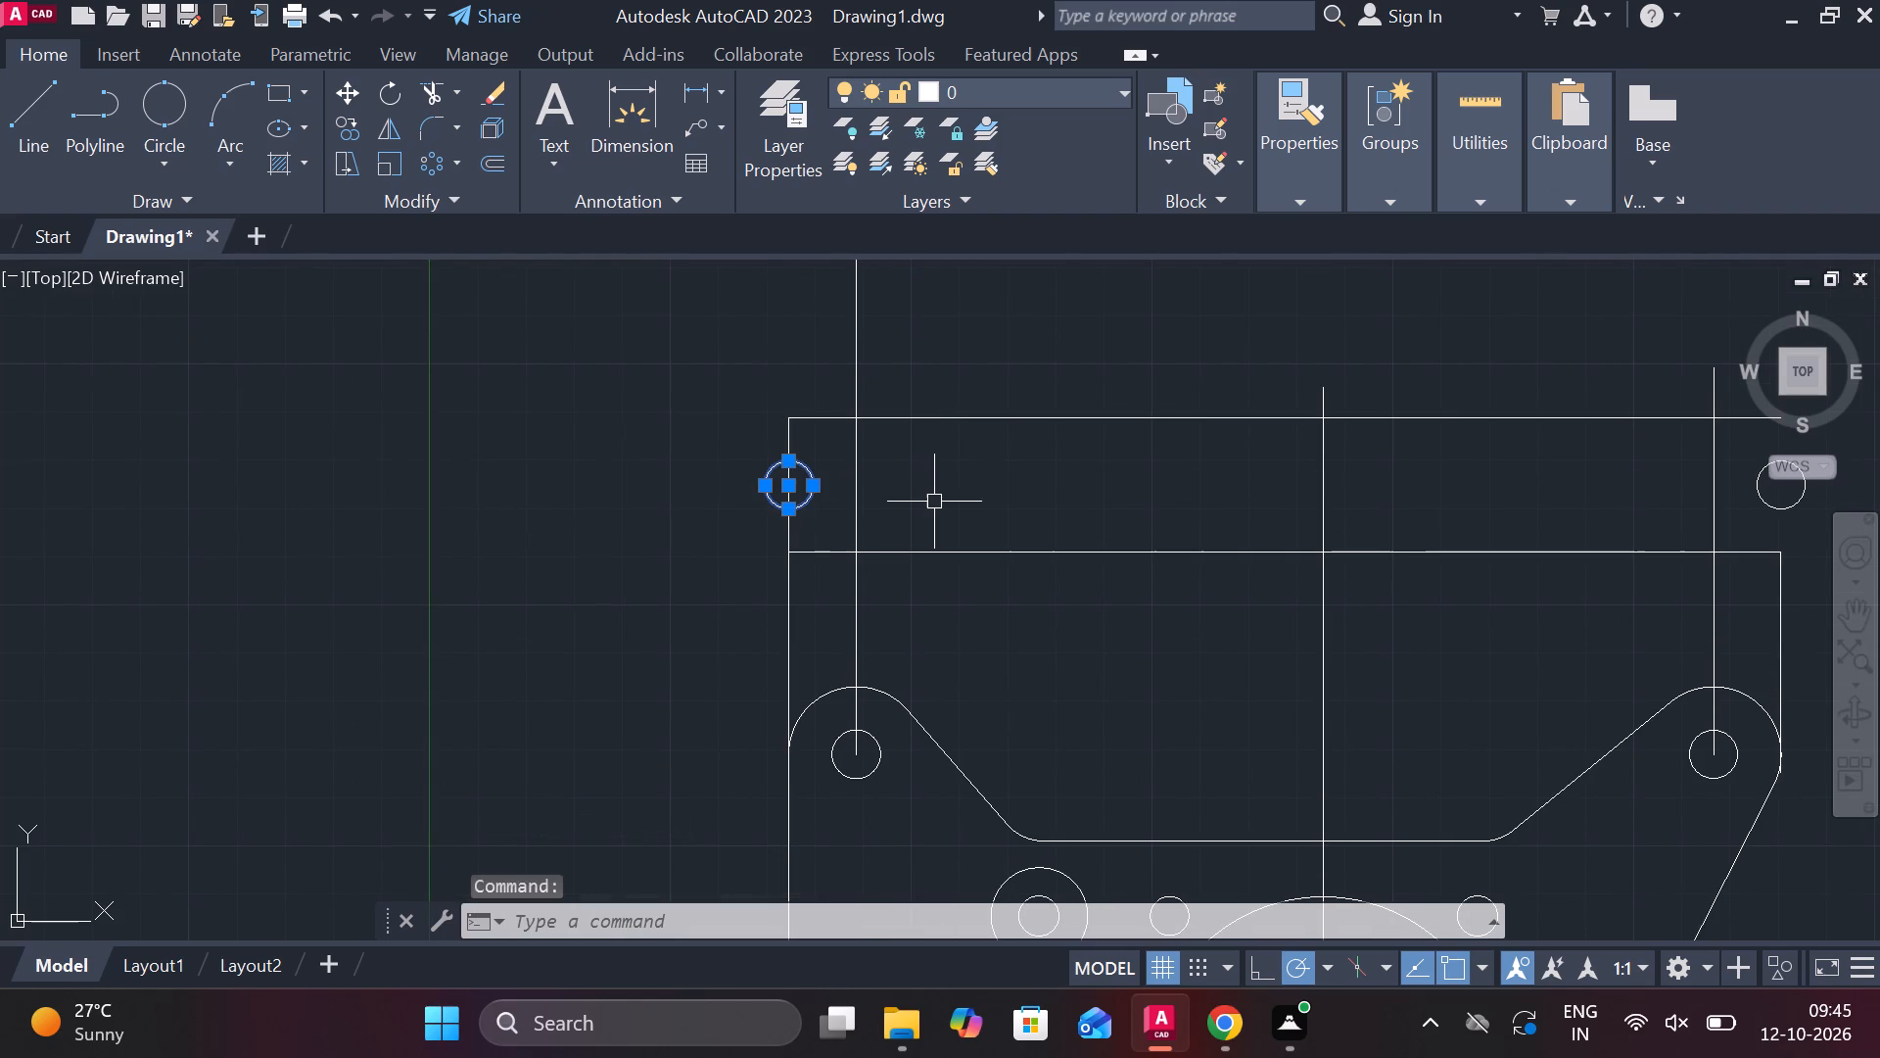
{"action": "type", "text": "m"}
{"action": "key", "text": "space"}
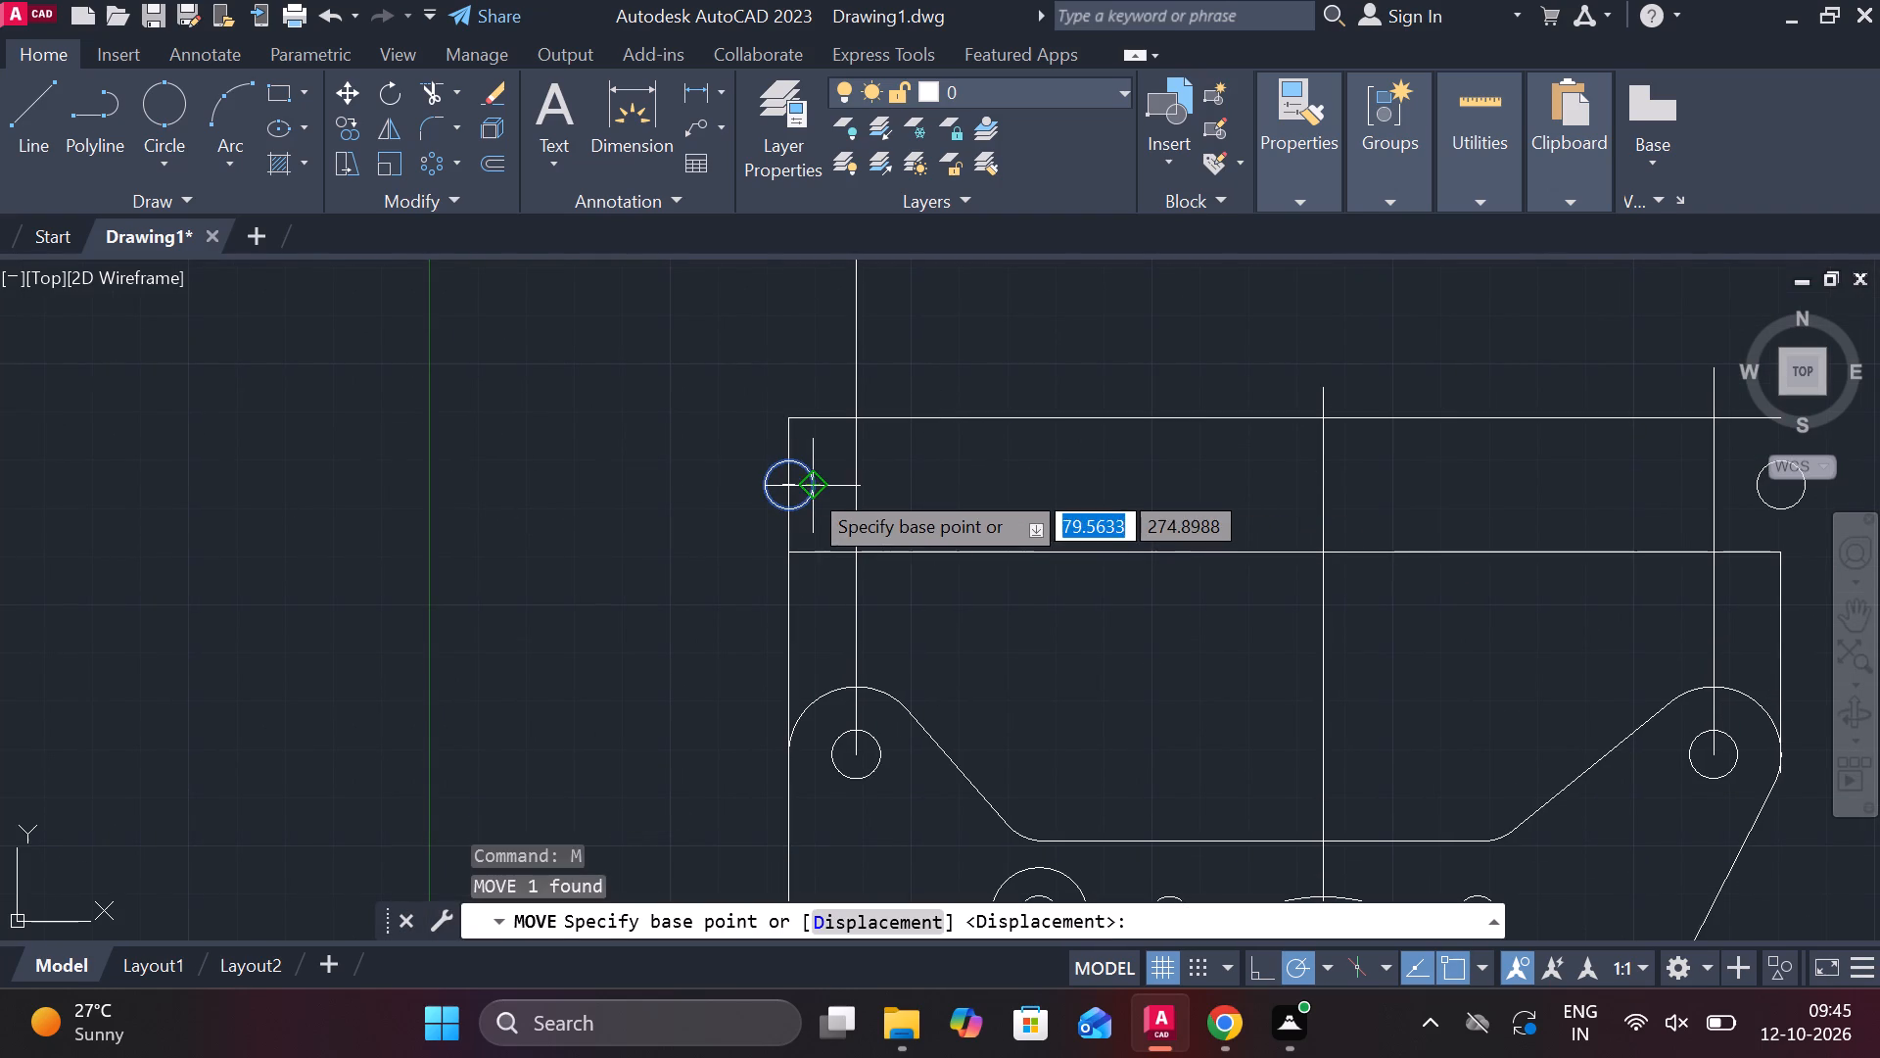
{"action": "left_click", "coordinate": [783, 486]}
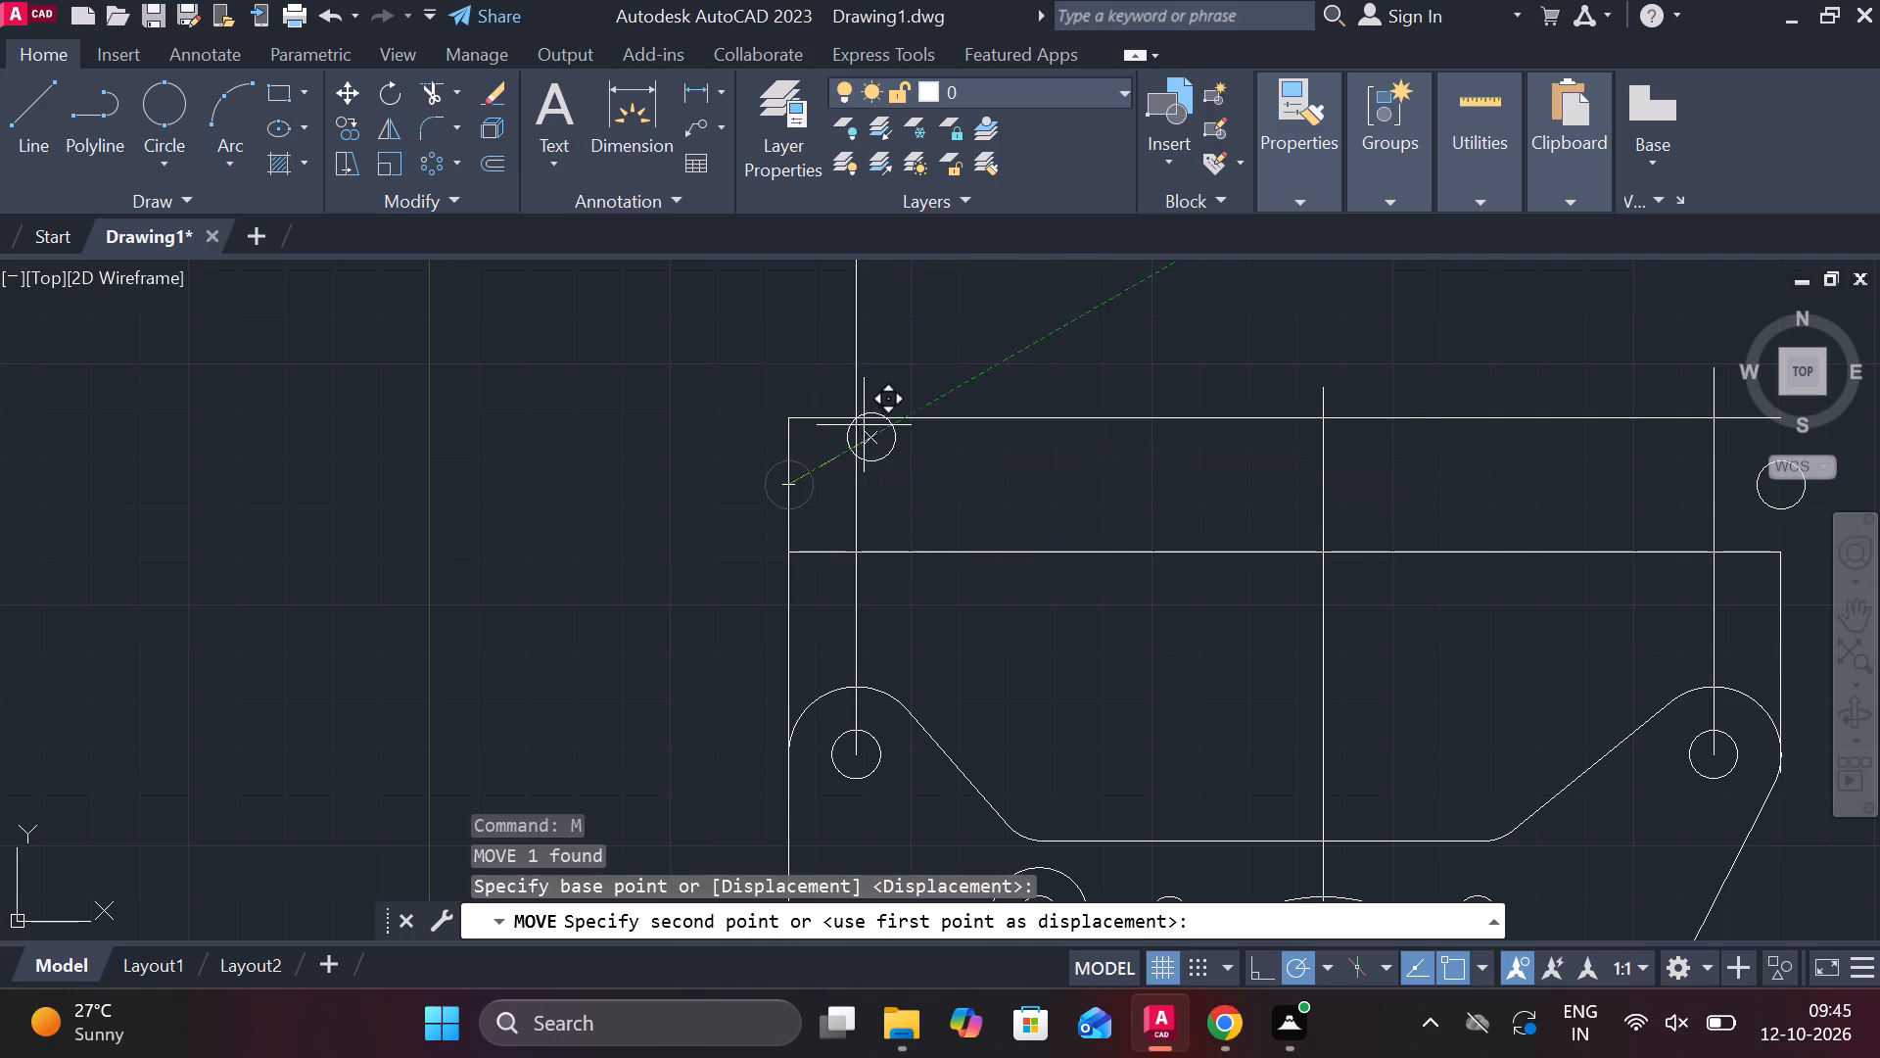
{"action": "left_click", "coordinate": [861, 419]}
Move the right diameter 10 circle by its centre to the intersection of the top horizontal line and the right hole's vertical line.
{"action": "scroll", "coordinate": [1072, 428], "scroll_direction": "down", "scroll_amount": 1}
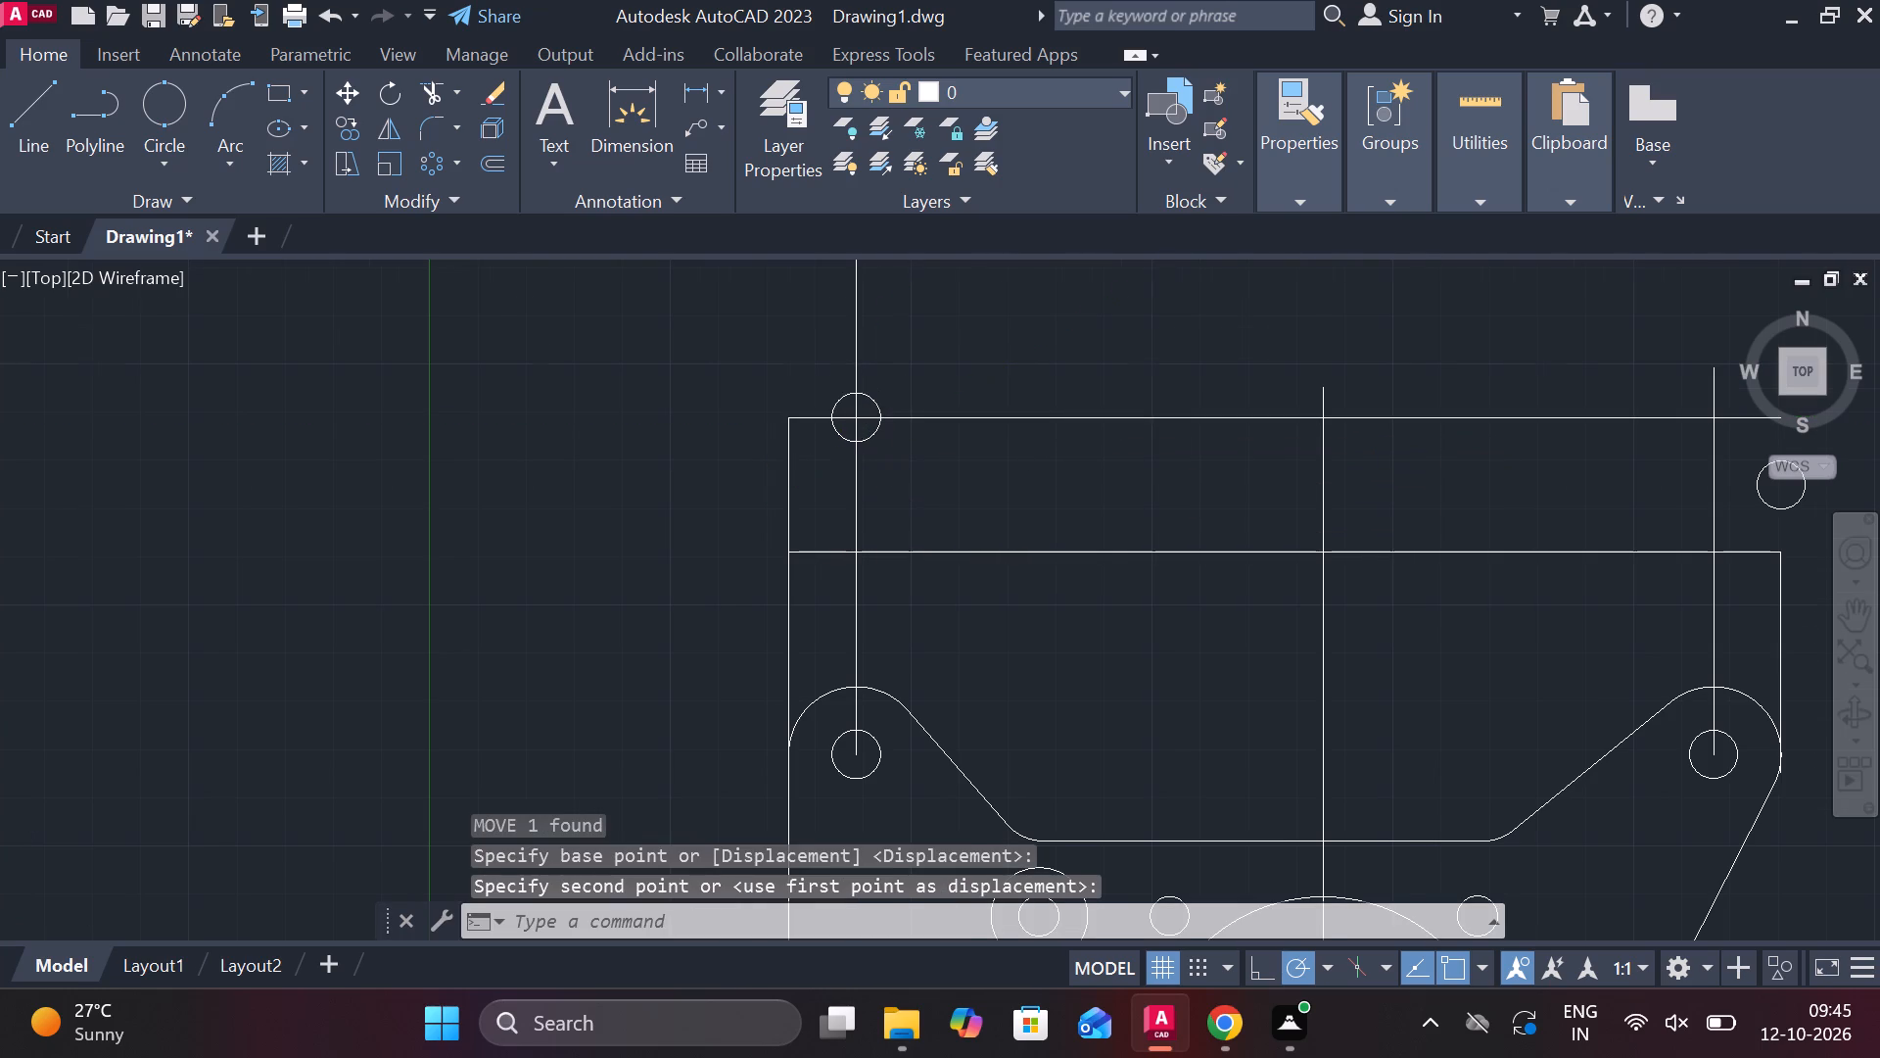
{"action": "middle_click_drag", "start_coordinate": [1311, 372], "coordinate": [1157, 389]}
{"action": "left_click", "coordinate": [1383, 478]}
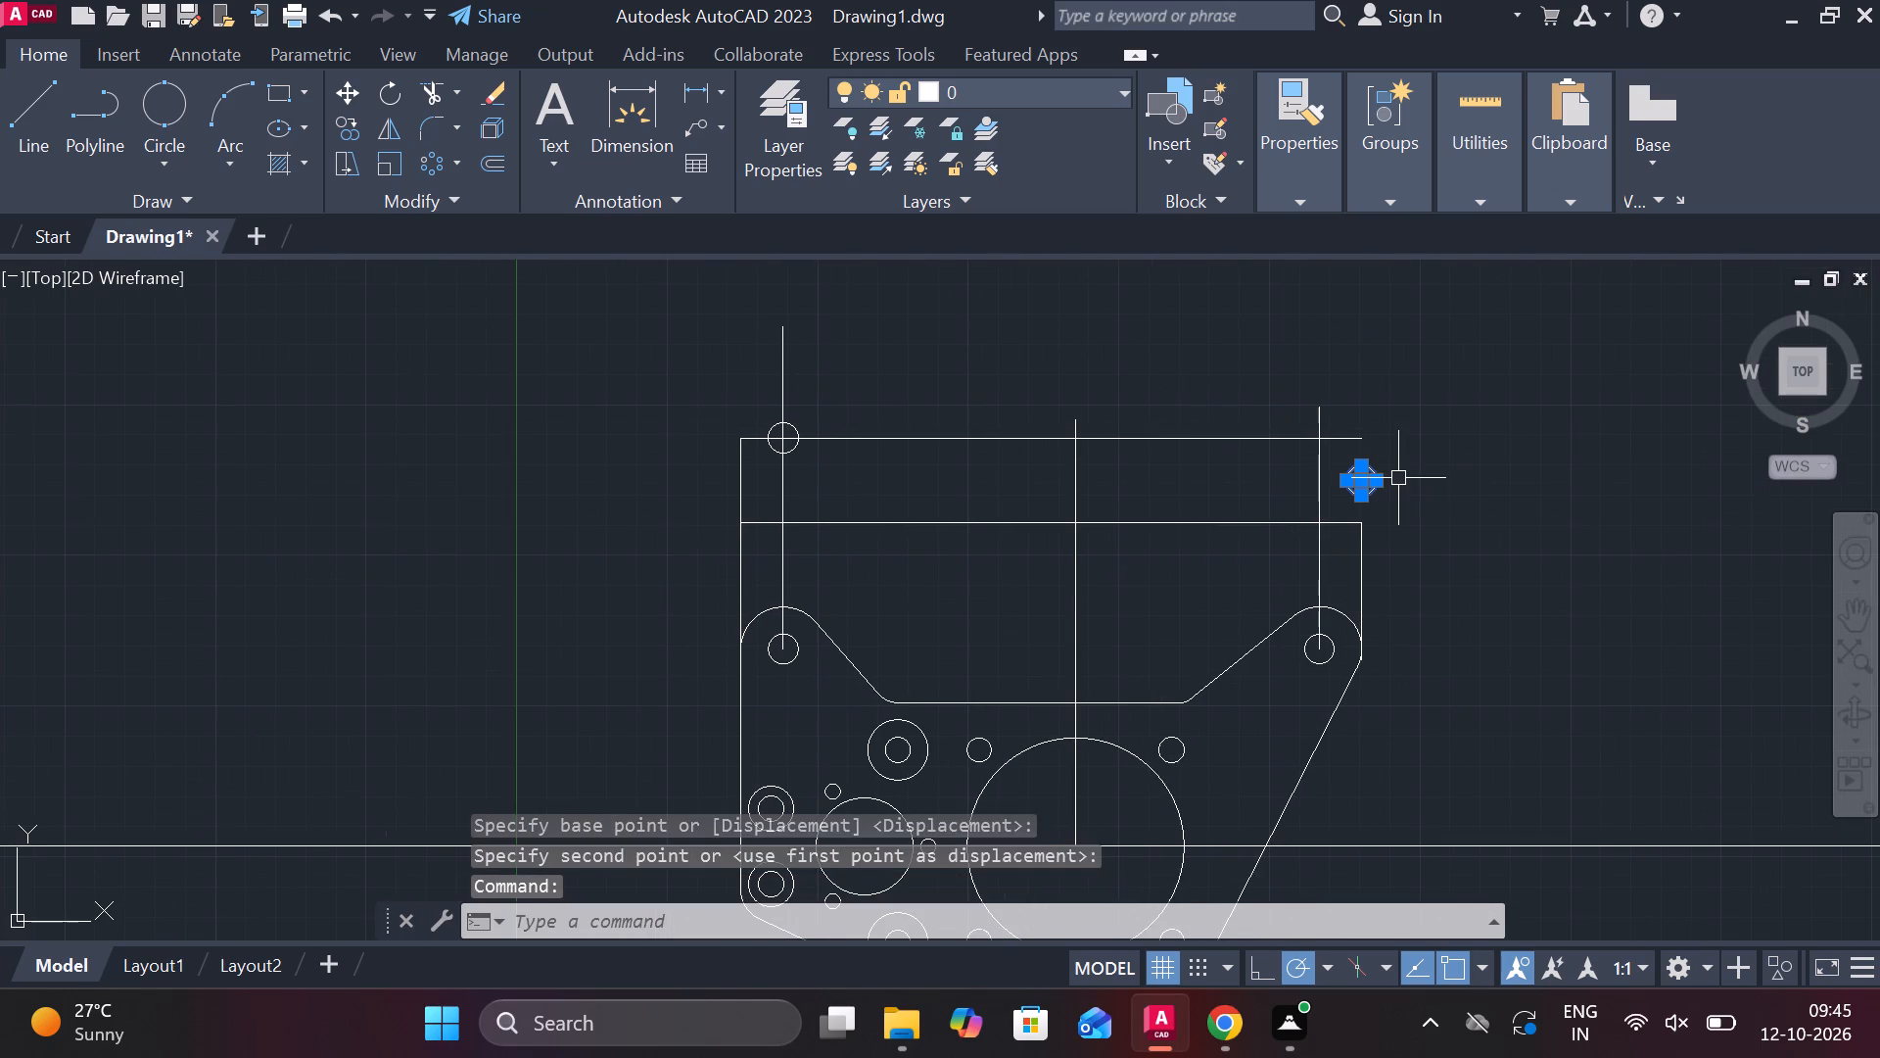
{"action": "type", "text": "m"}
{"action": "key", "text": "space"}
{"action": "scroll", "coordinate": [1369, 472], "scroll_direction": "up", "scroll_amount": 2}
{"action": "left_click", "coordinate": [1351, 501]}
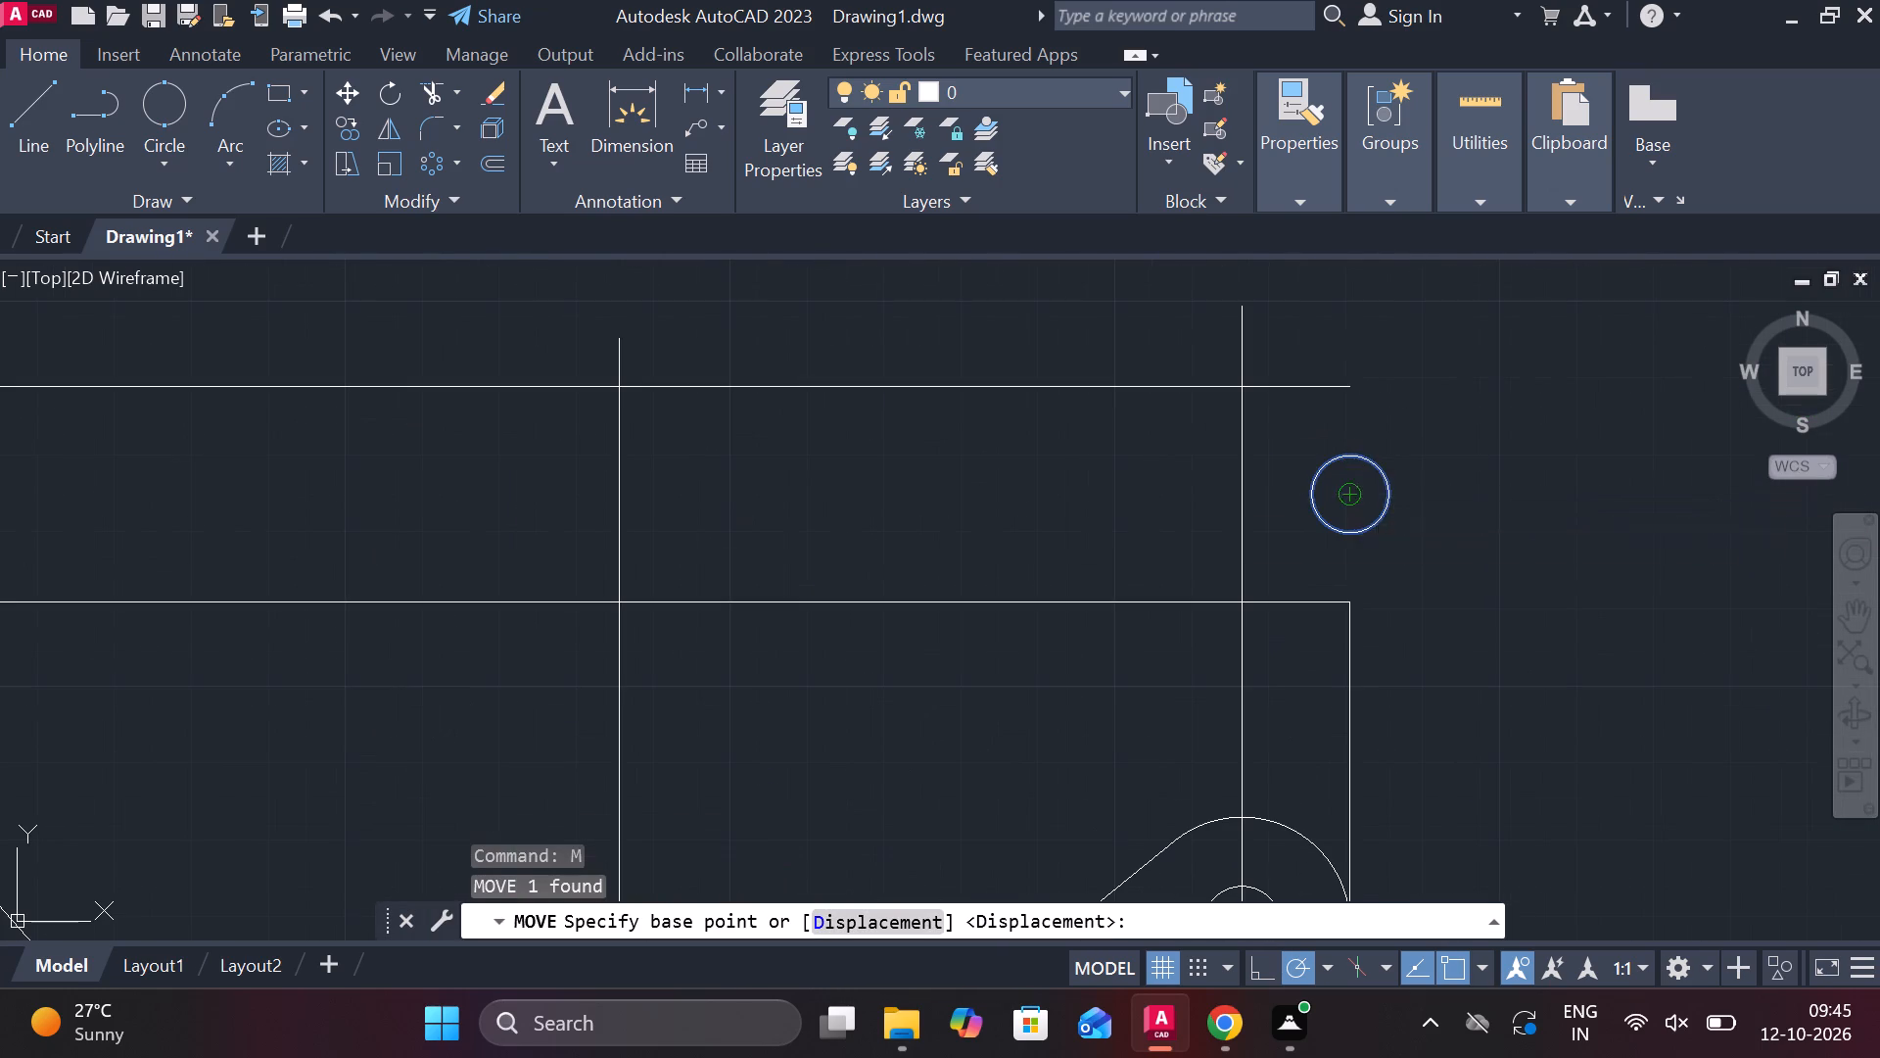
{"action": "left_click", "coordinate": [1236, 388]}
{"action": "scroll", "coordinate": [1378, 393], "scroll_direction": "down", "scroll_amount": 2}
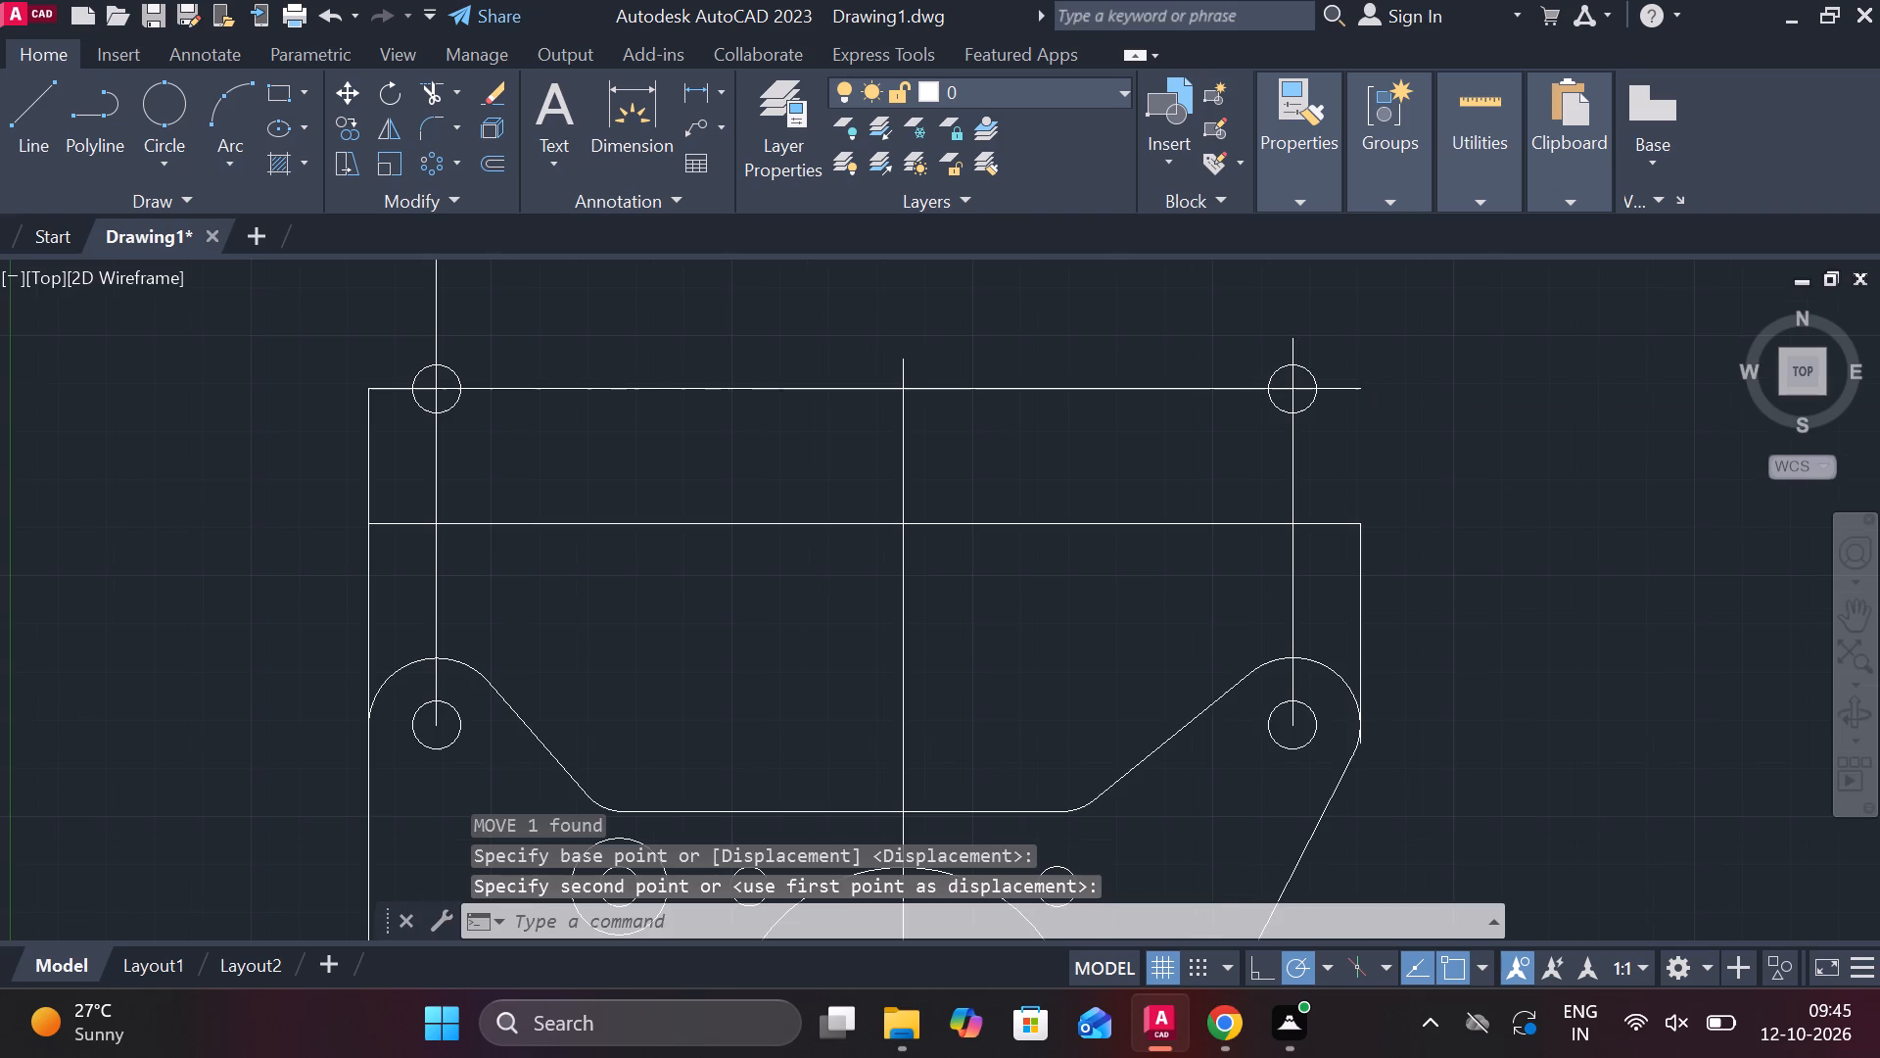
Draw a radius 14 circle concentric with each of the upper view's two diameter 10 holes.
{"action": "key", "text": "Escape"}
{"action": "type", "text": "c"}
{"action": "key", "text": "space"}
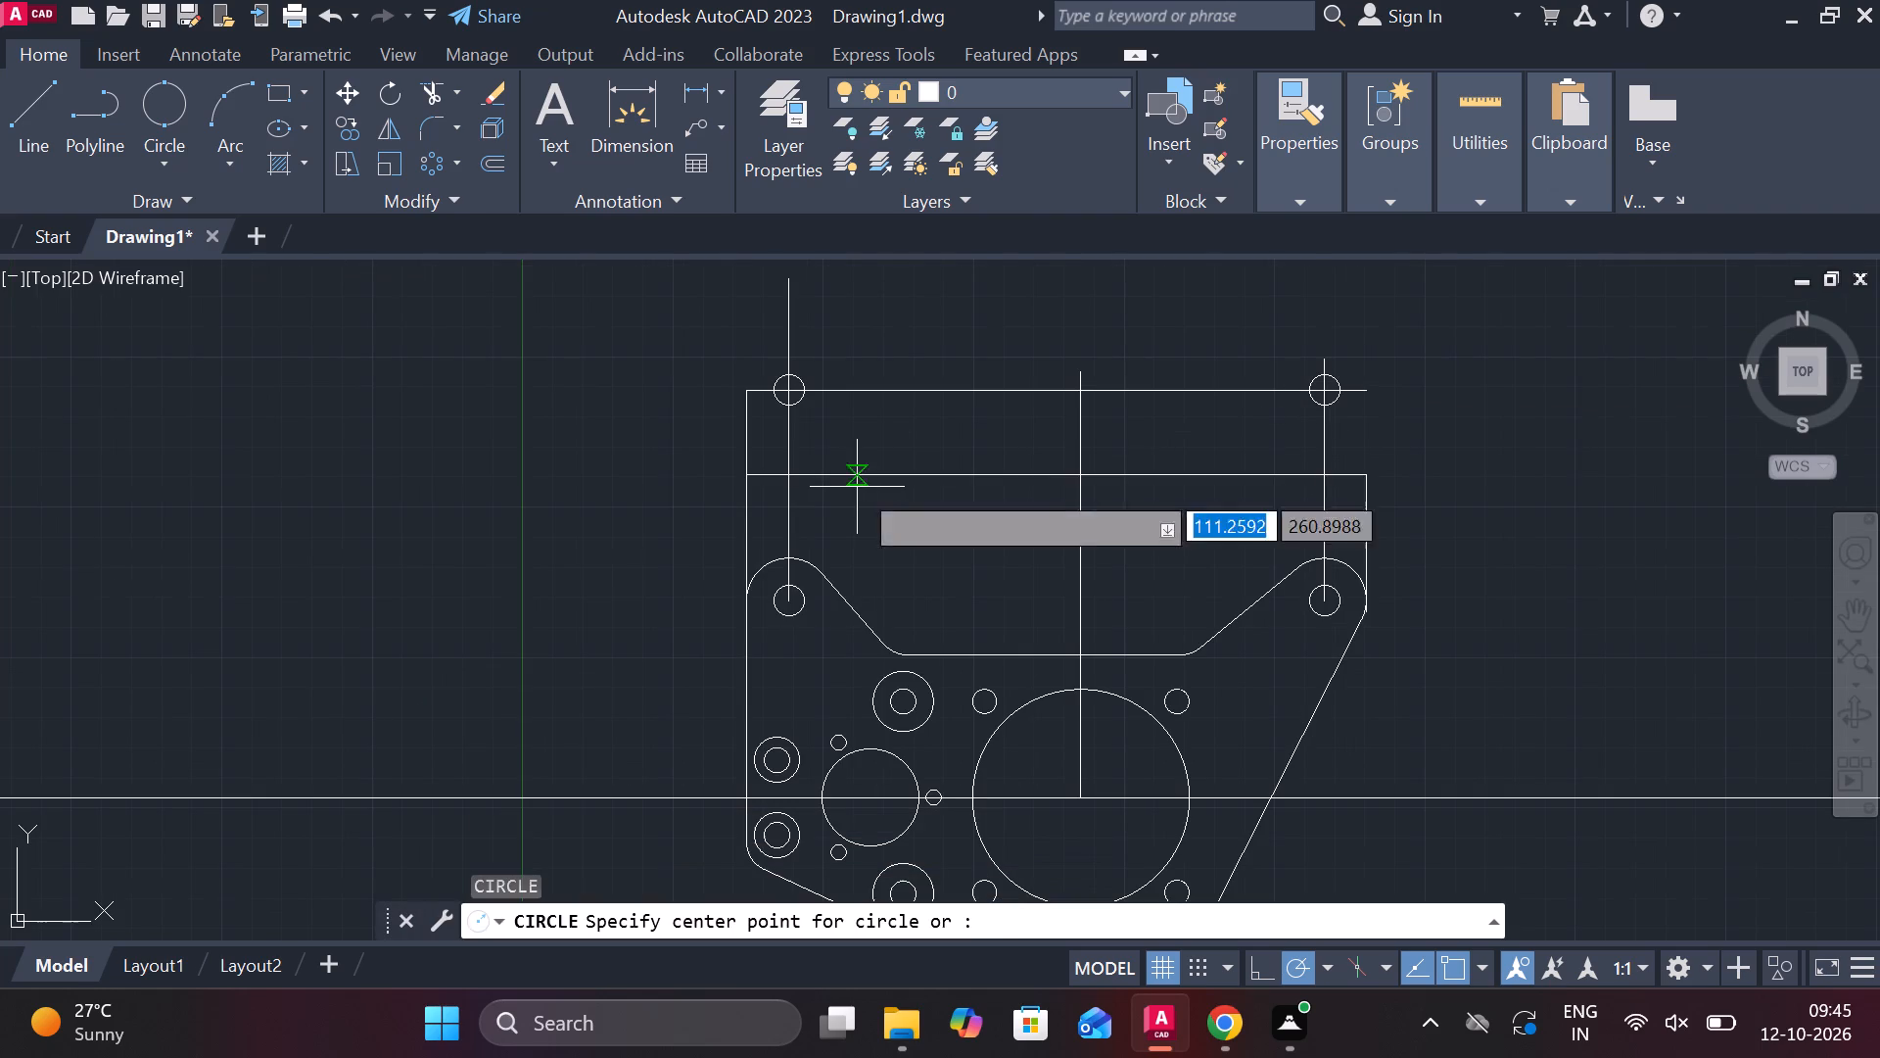
{"action": "left_click", "coordinate": [796, 393]}
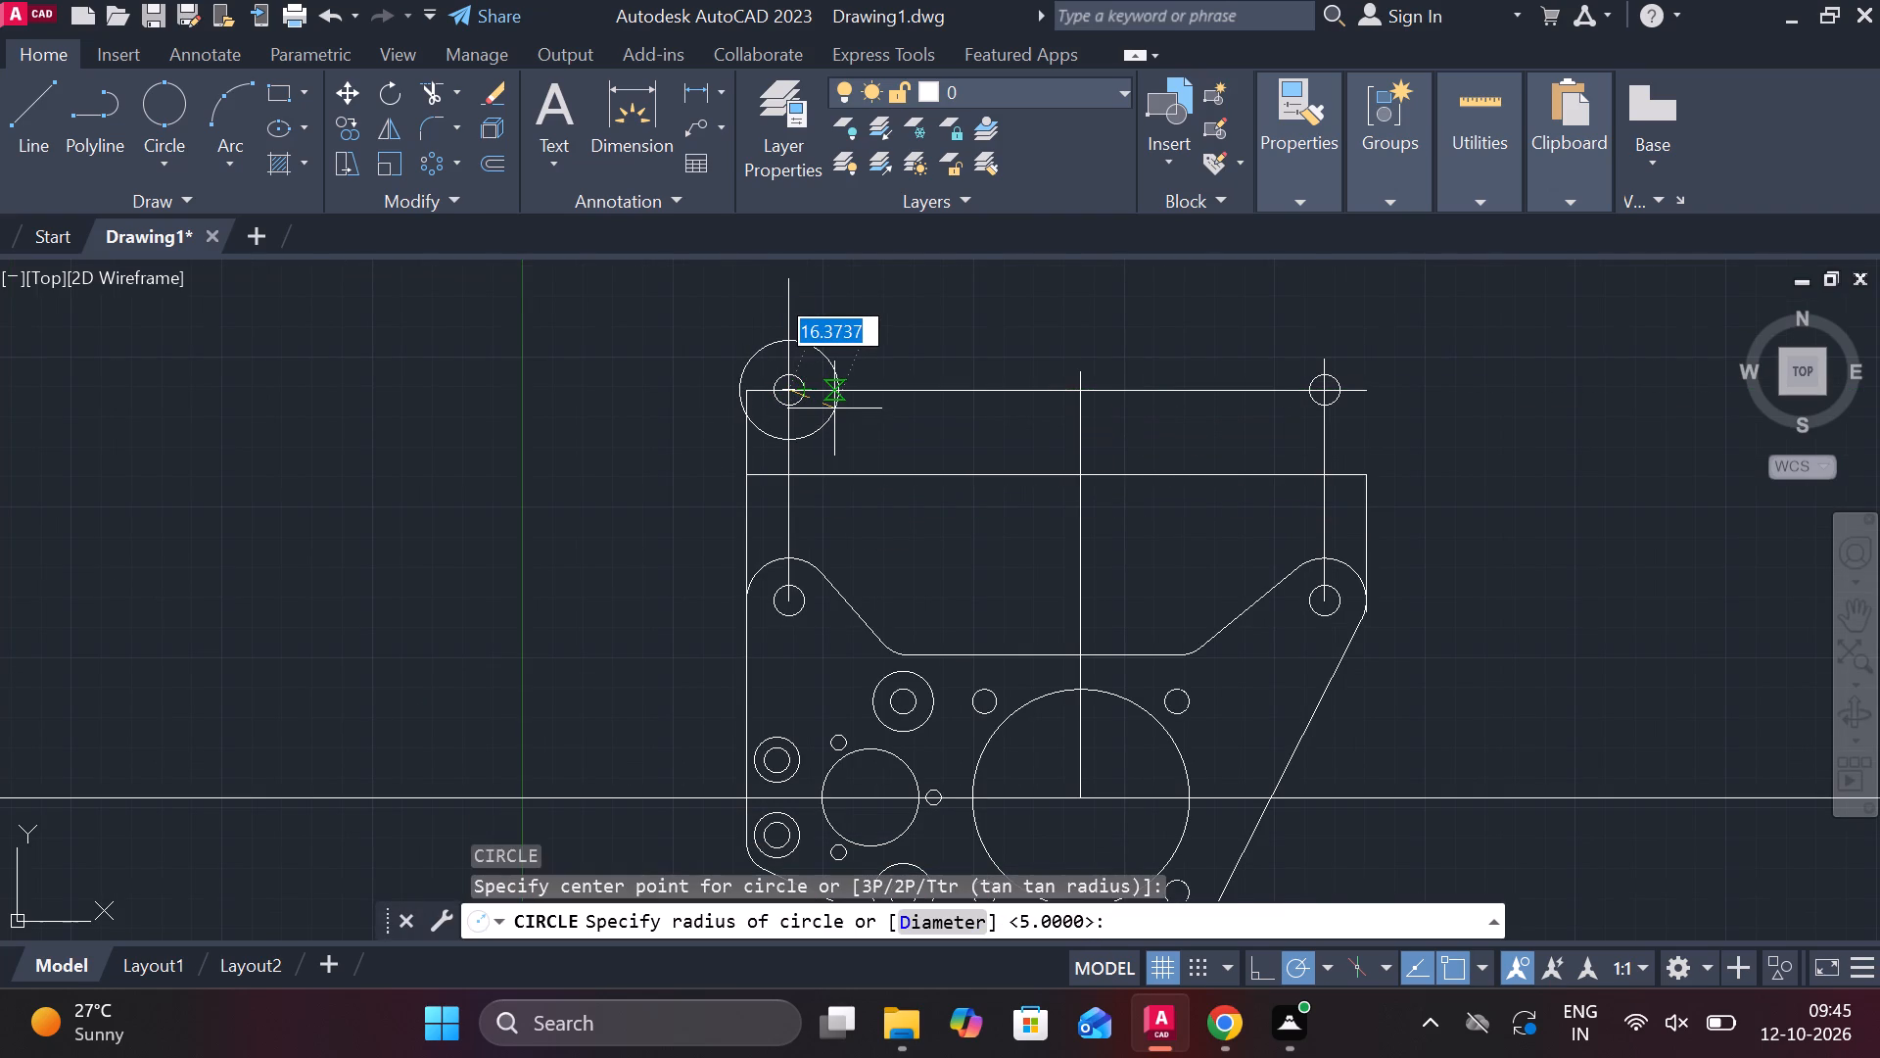
{"action": "type", "text": "14"}
{"action": "key", "text": "space"}
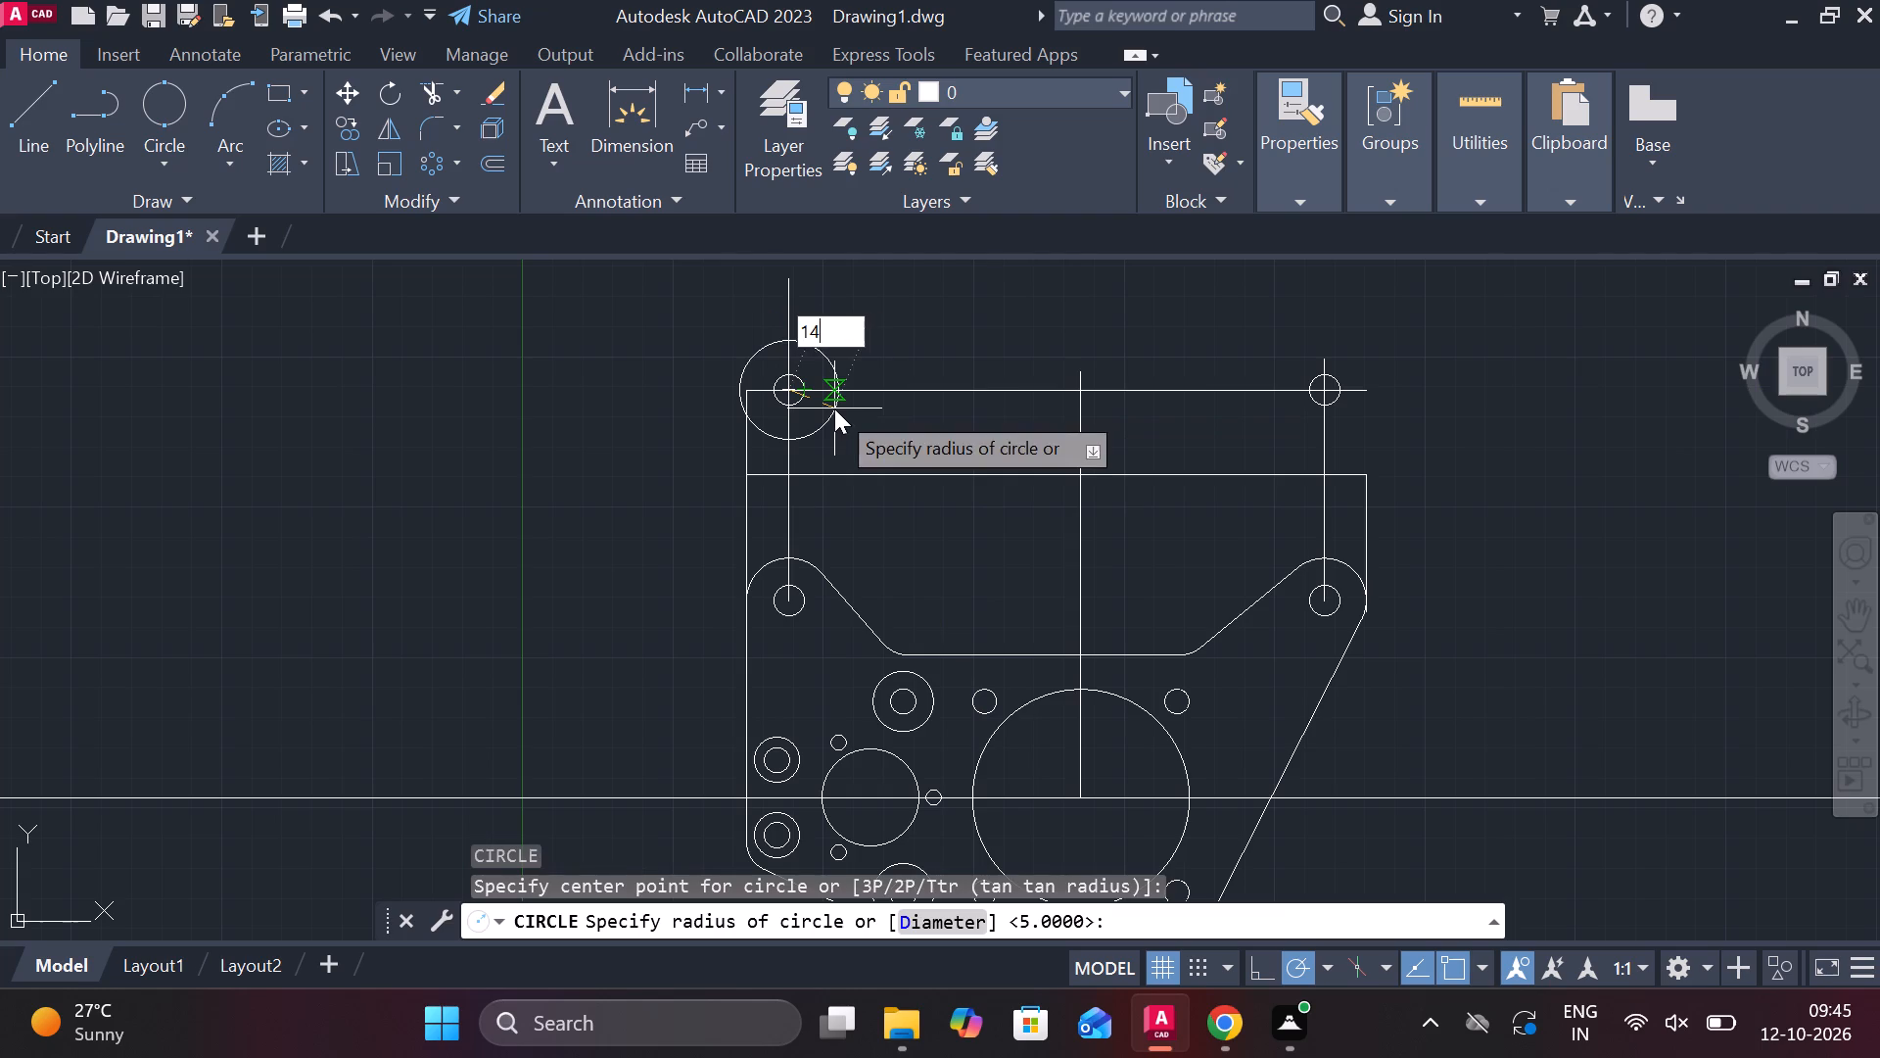
{"action": "type", "text": "c"}
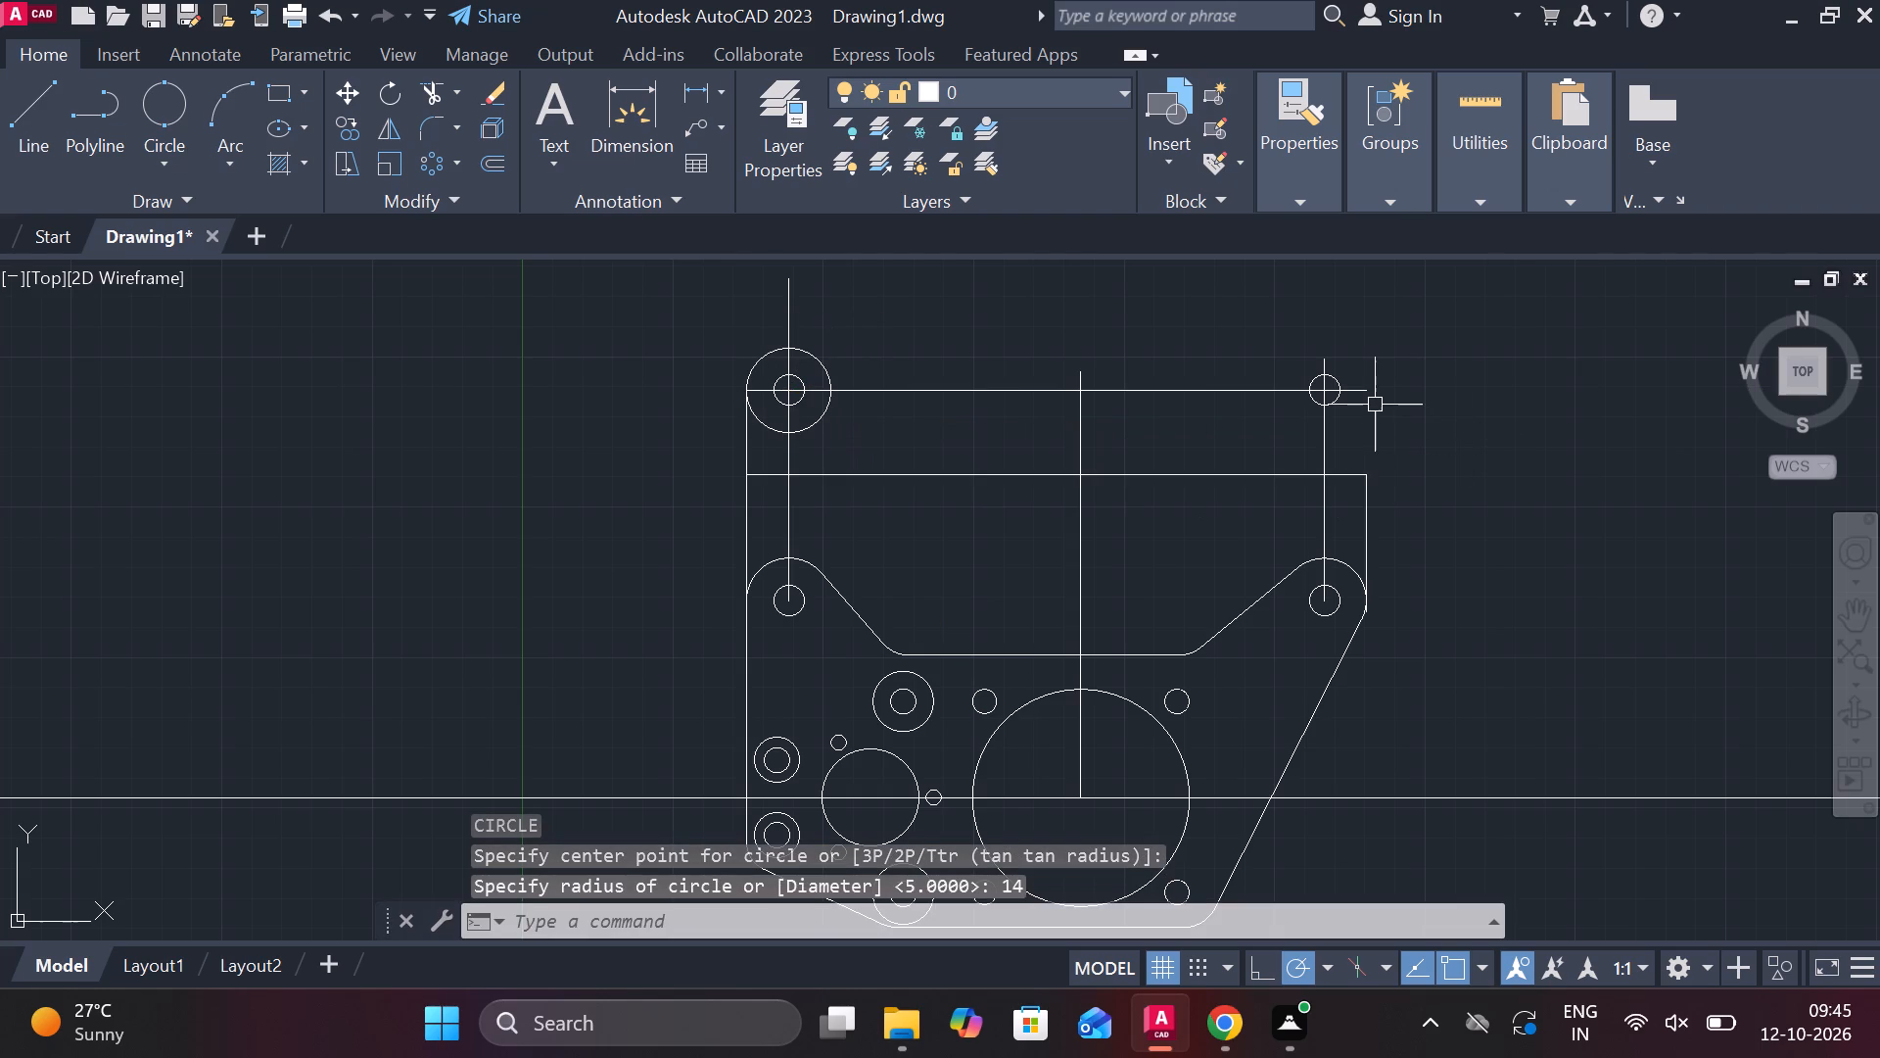
{"action": "key", "text": "space"}
{"action": "scroll", "coordinate": [1319, 386], "scroll_direction": "up", "scroll_amount": 2}
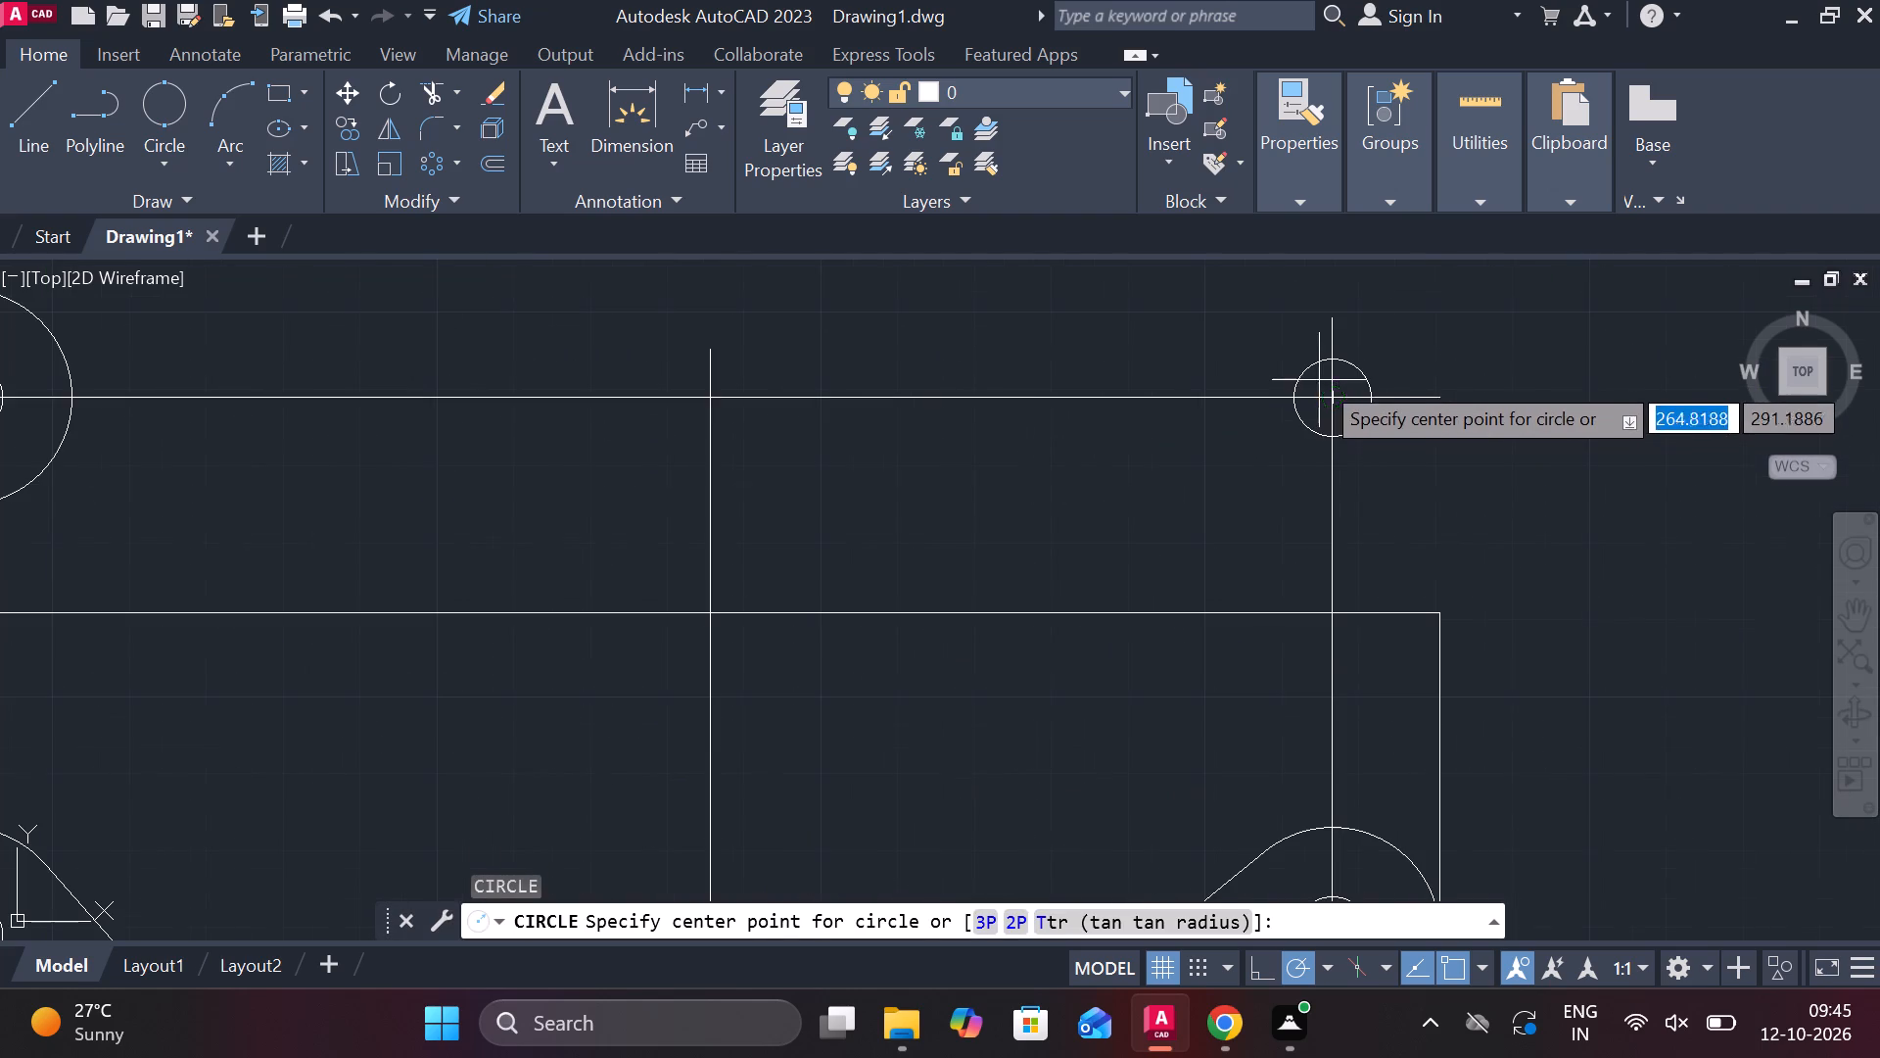
{"action": "left_click", "coordinate": [1332, 403]}
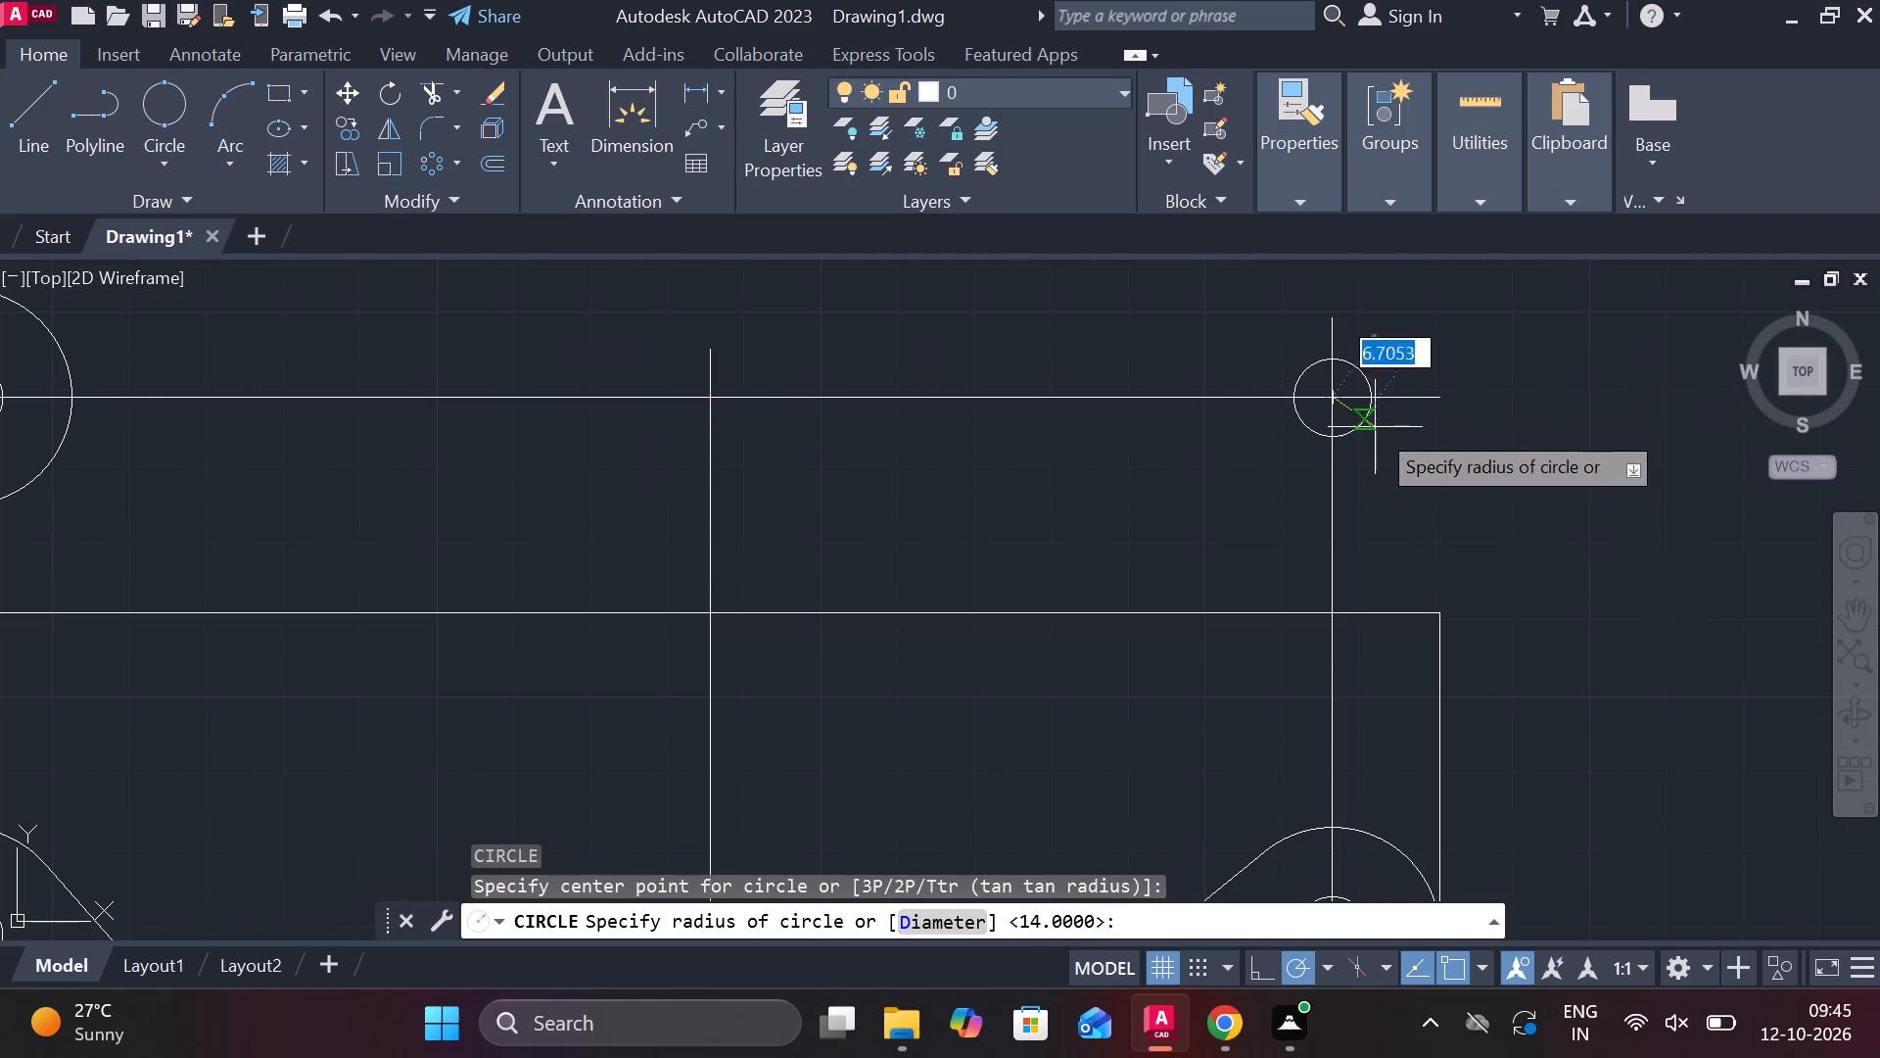
{"action": "type", "text": "14"}
{"action": "key", "text": "space"}
{"action": "scroll", "coordinate": [1424, 493], "scroll_direction": "down", "scroll_amount": 2}
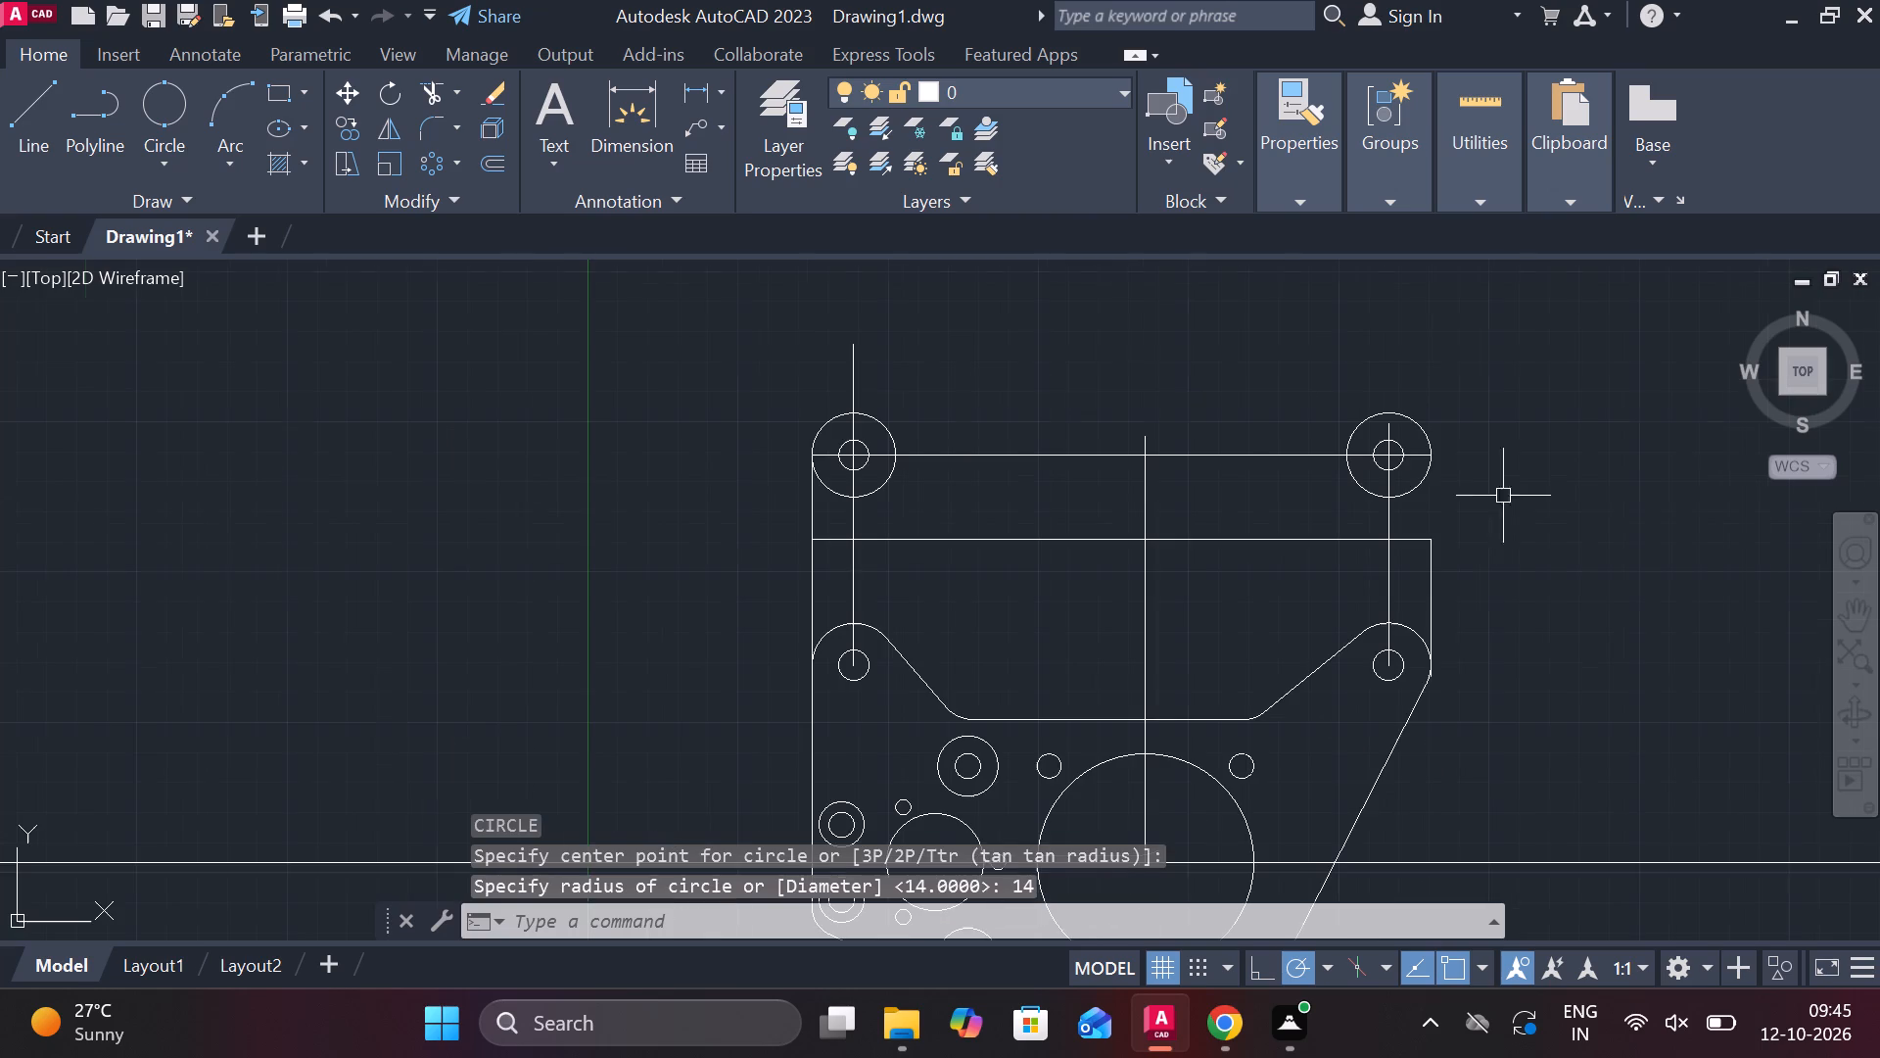
{"action": "key", "text": "Escape"}
Erase the upper view's left and right vertical side lines, its lower horizontal line and the two vertical lines through the hole centres.
{"action": "left_click", "coordinate": [808, 499]}
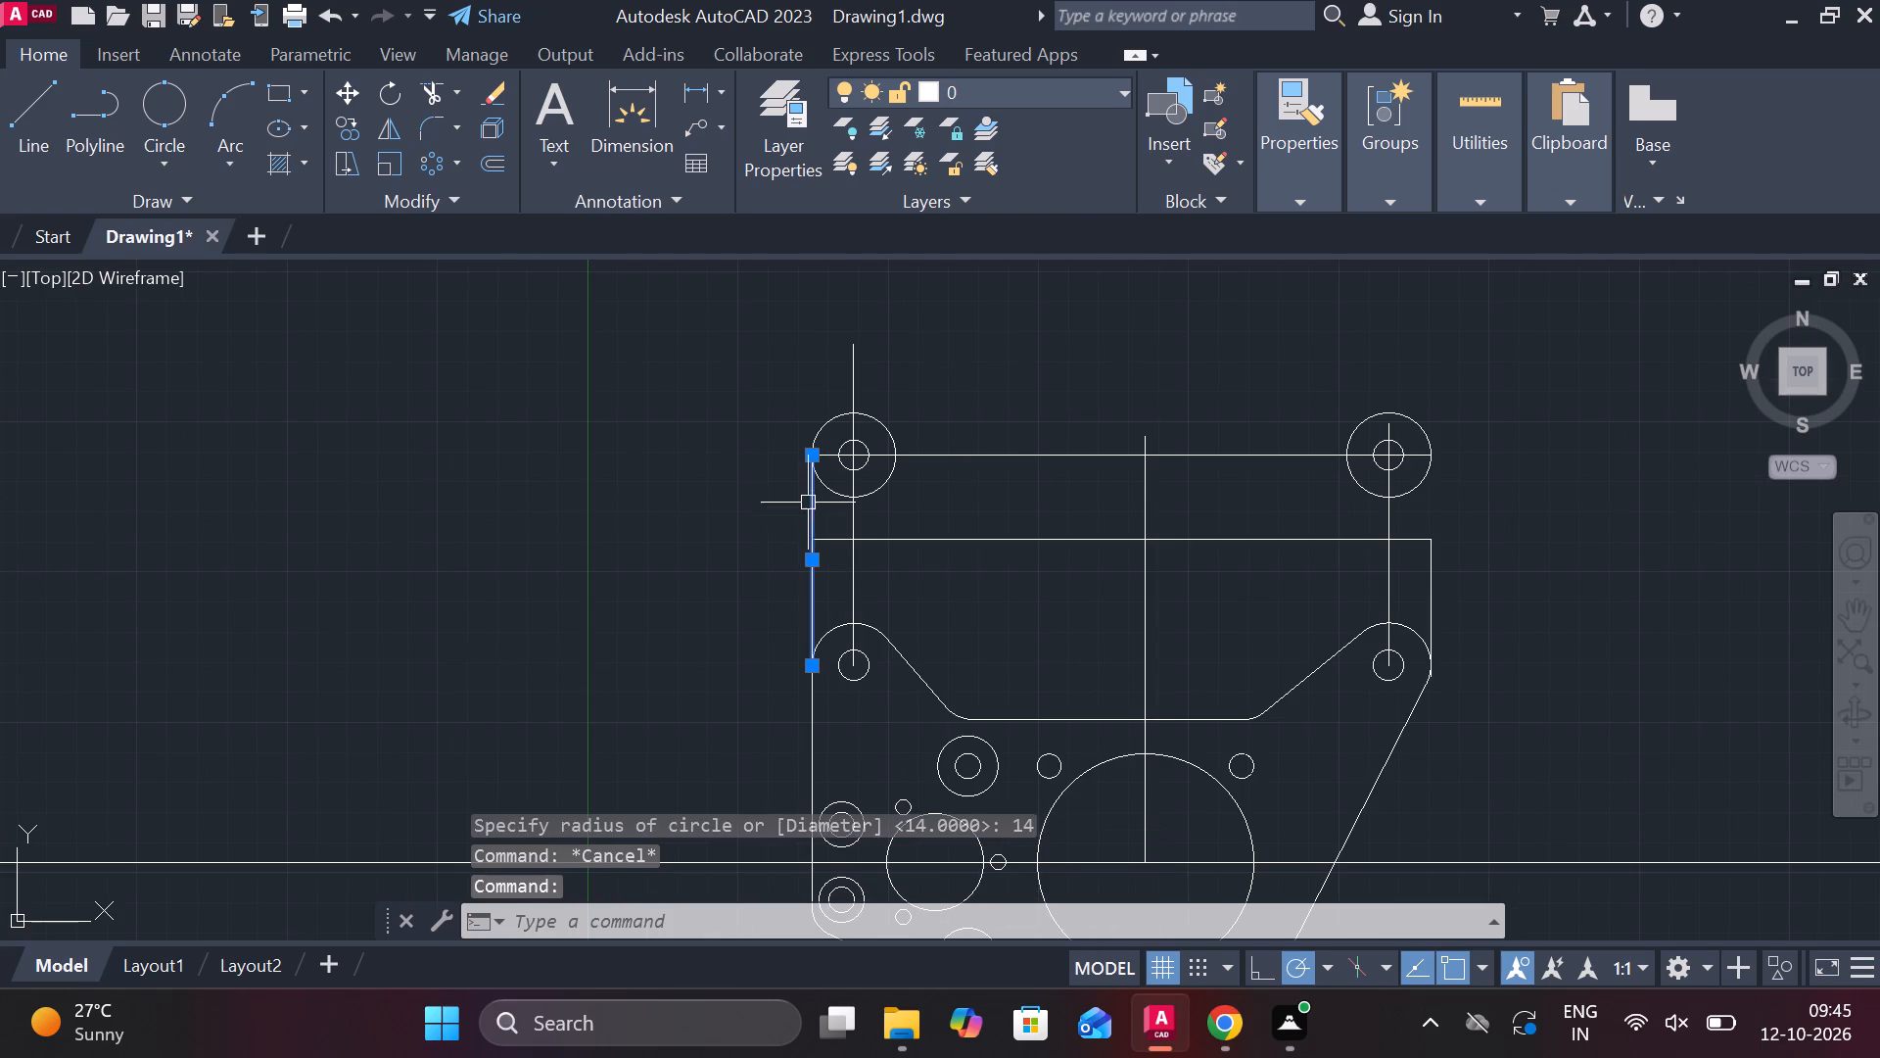
{"action": "left_click", "coordinate": [915, 541]}
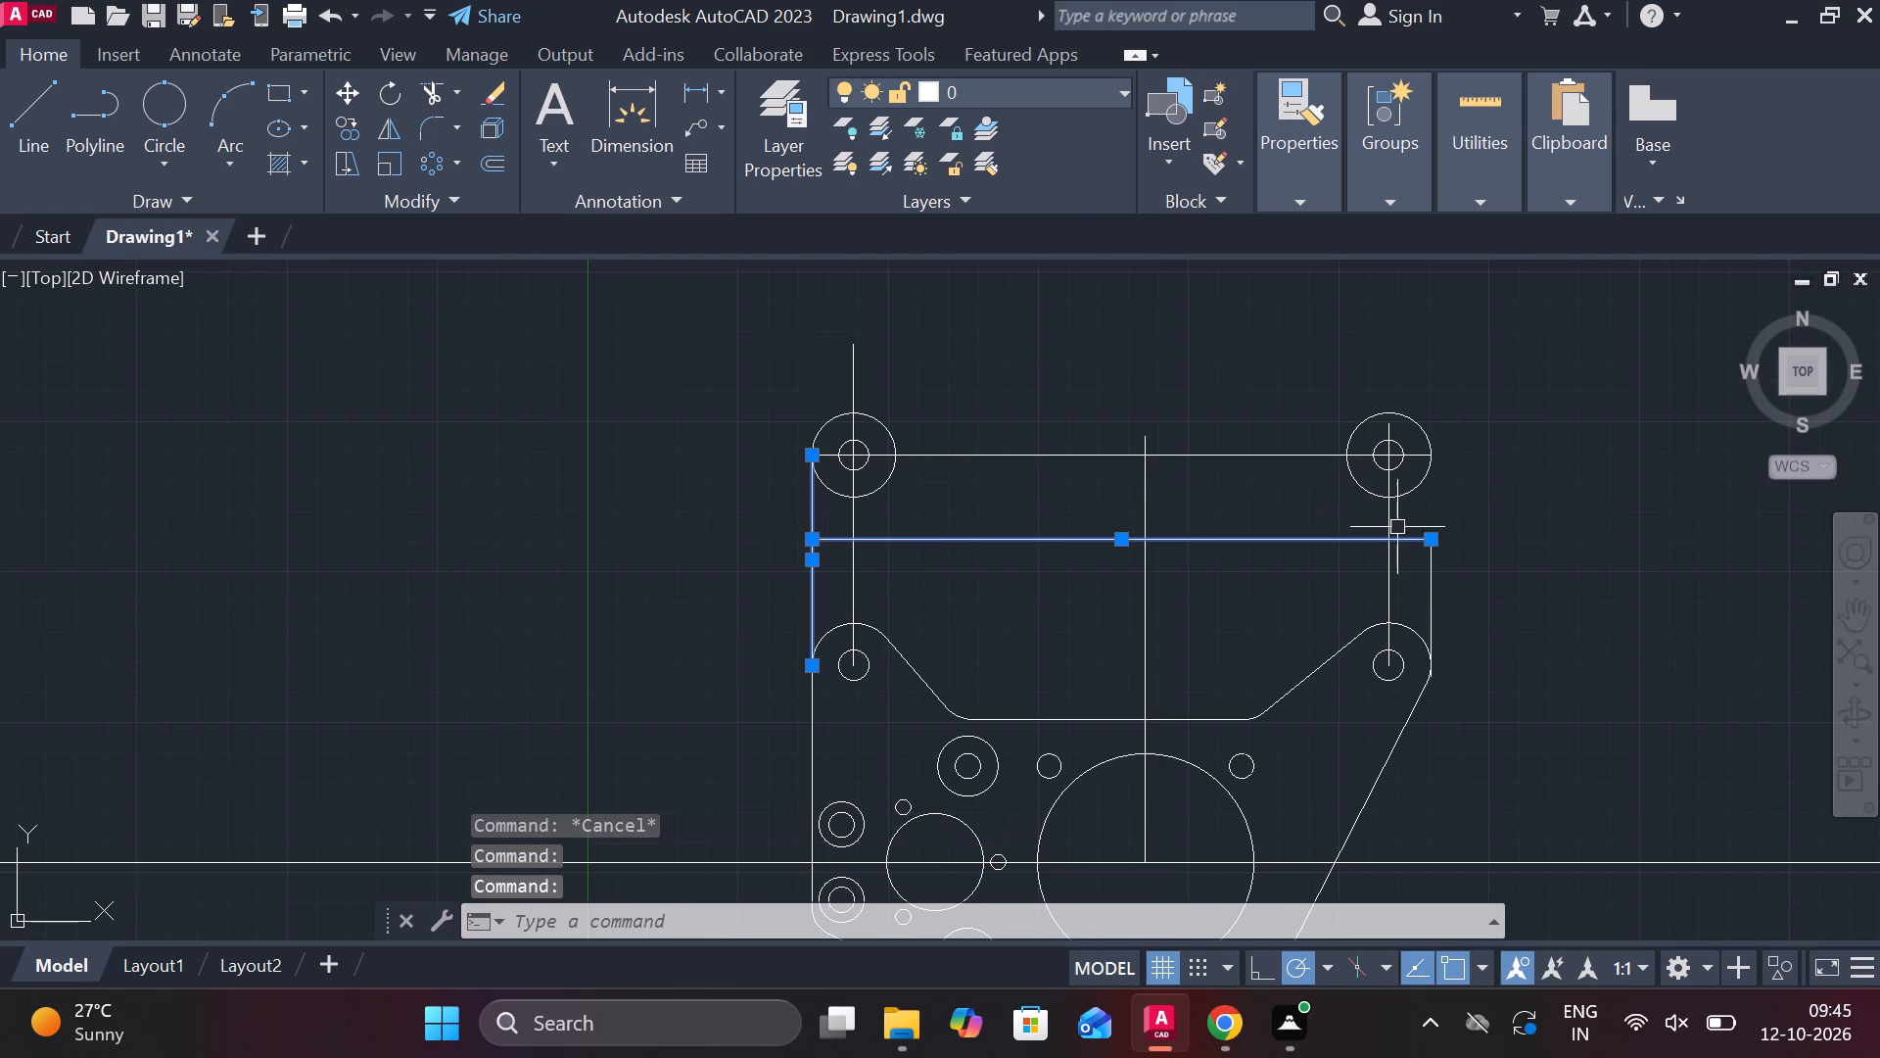
{"action": "left_click", "coordinate": [1391, 522]}
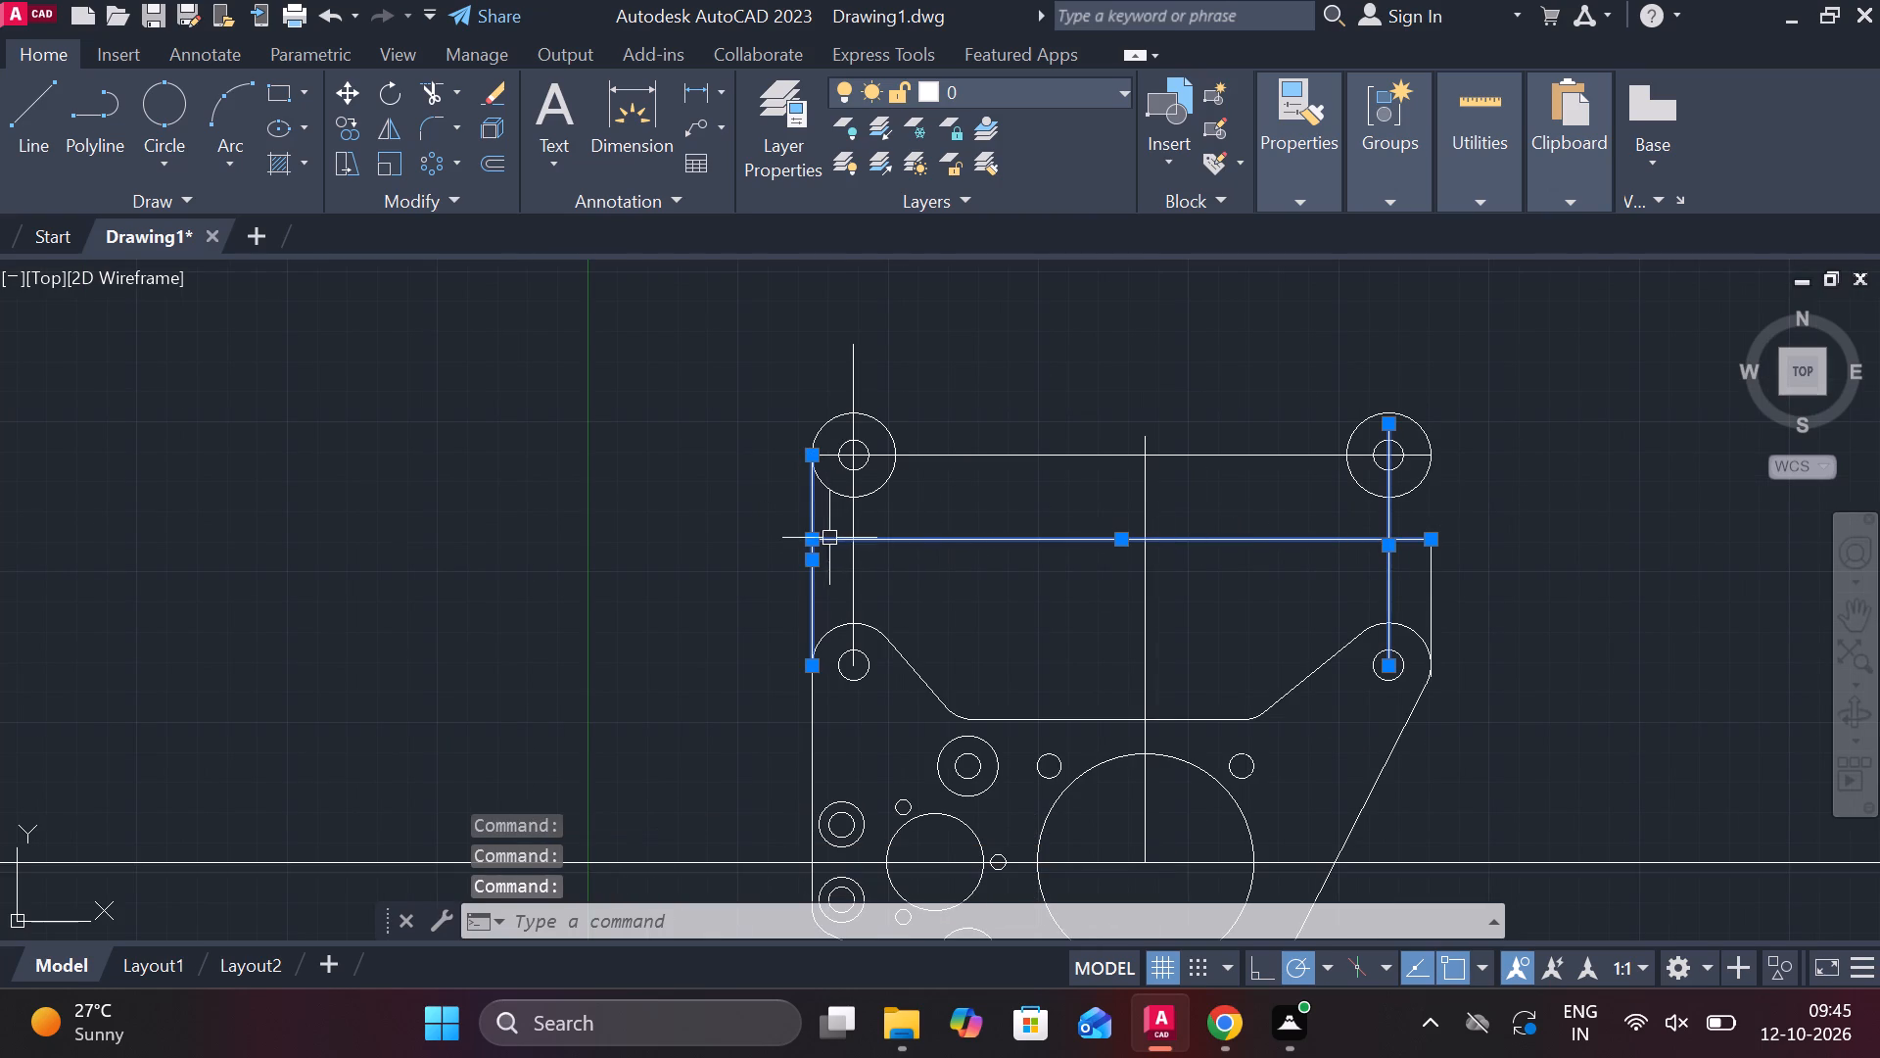
{"action": "left_click", "coordinate": [849, 526]}
{"action": "type", "text": "e"}
{"action": "key", "text": "space"}
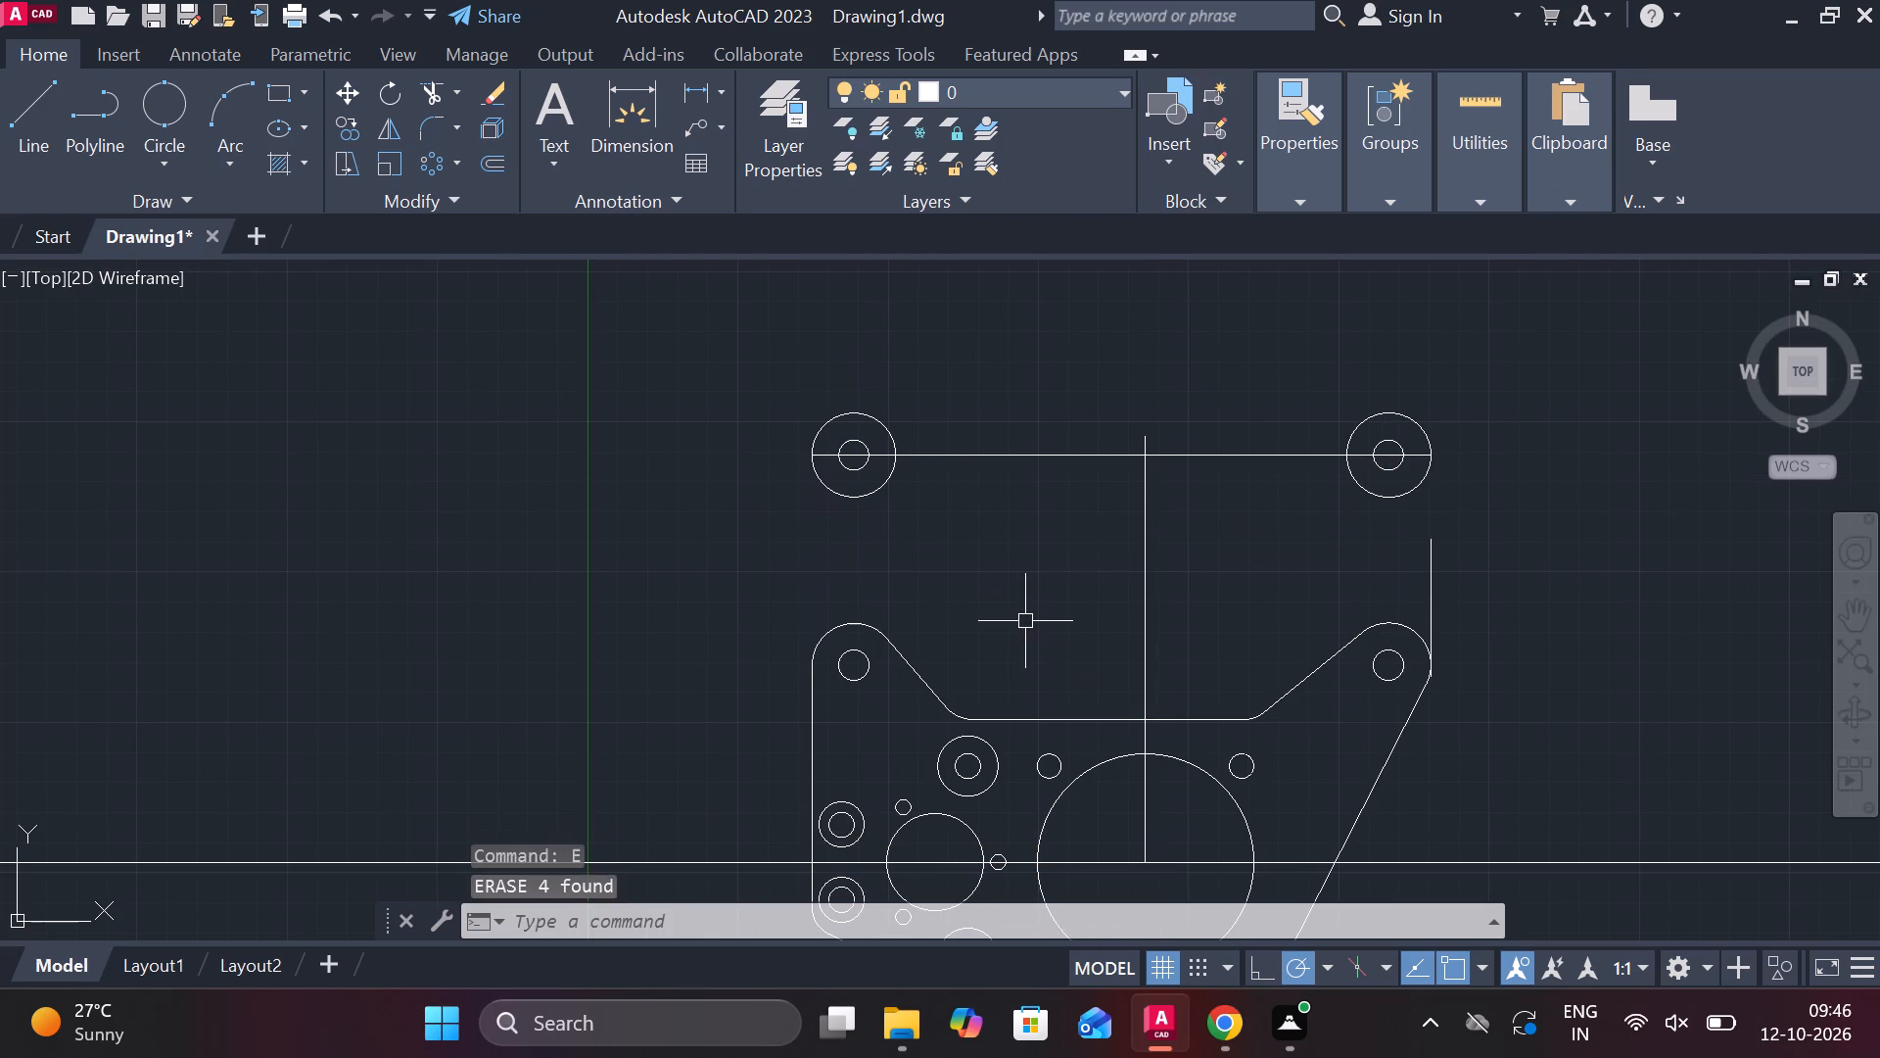
{"action": "left_click", "coordinate": [1435, 573]}
{"action": "type", "text": "e"}
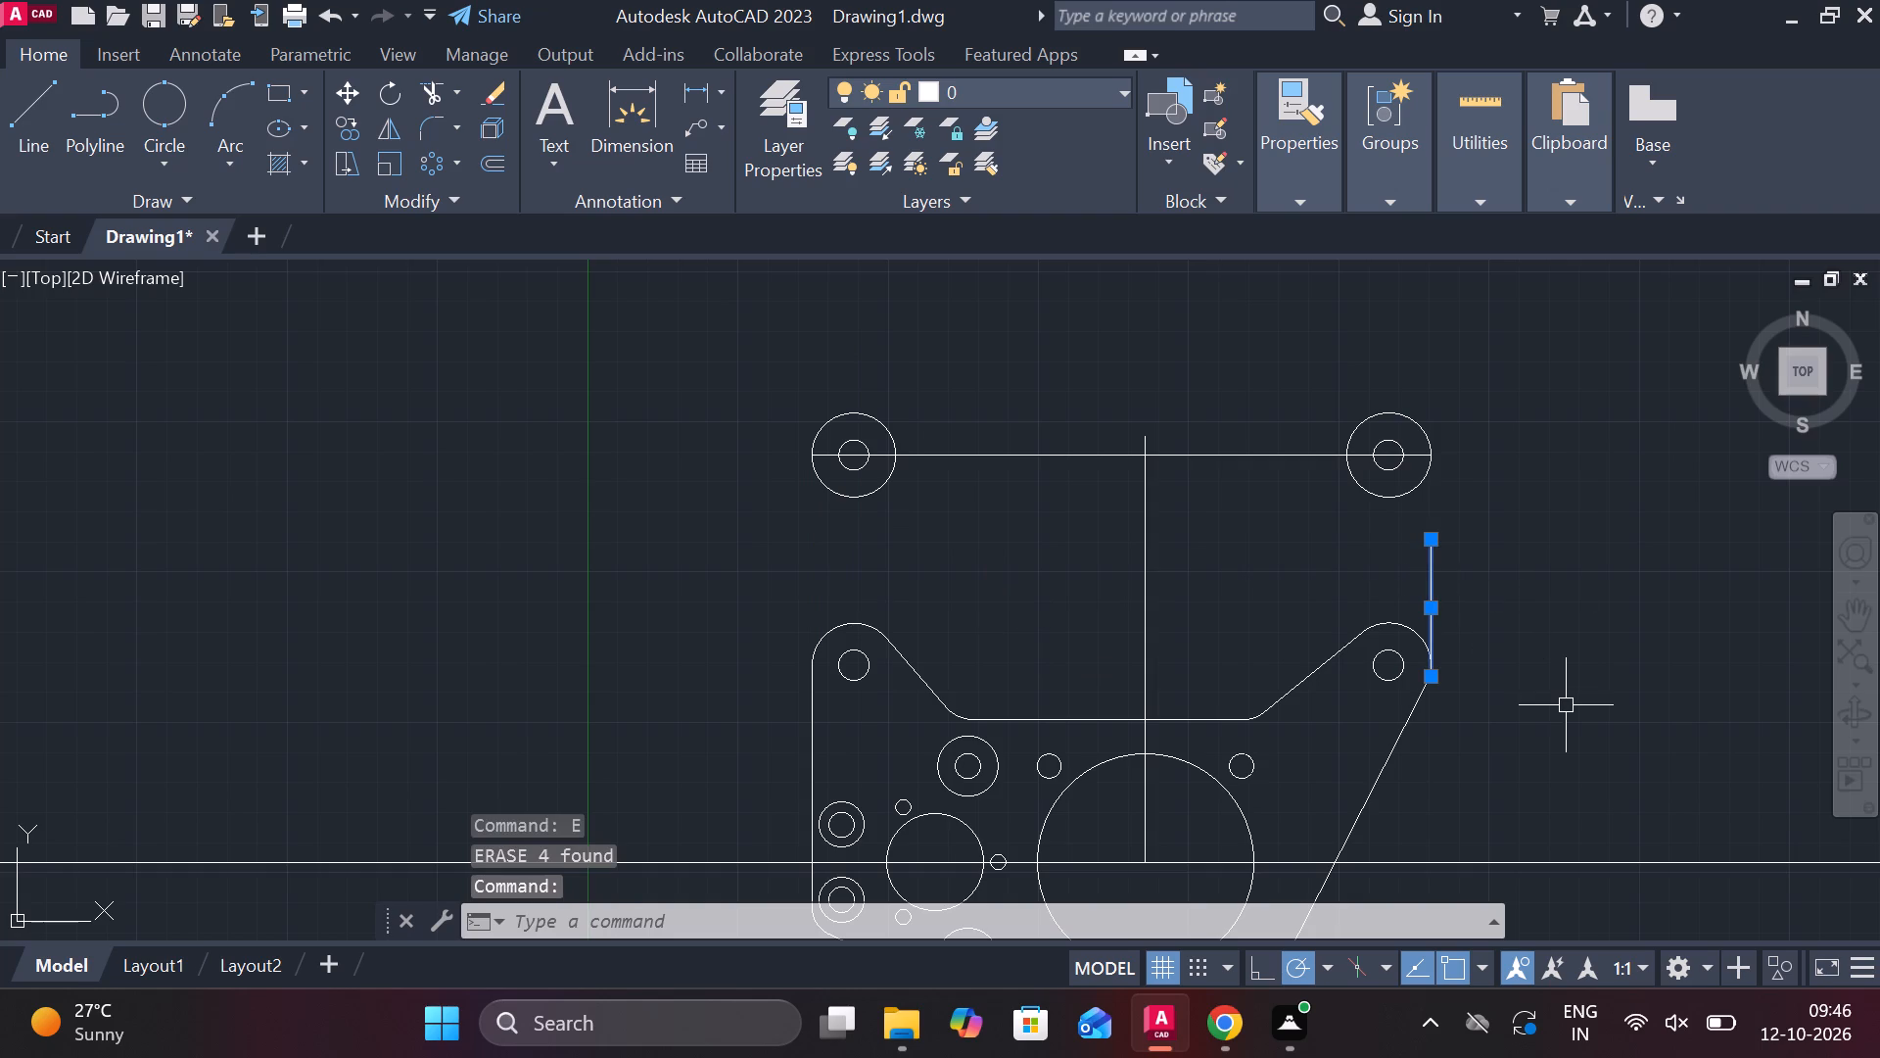
{"action": "key", "text": "space"}
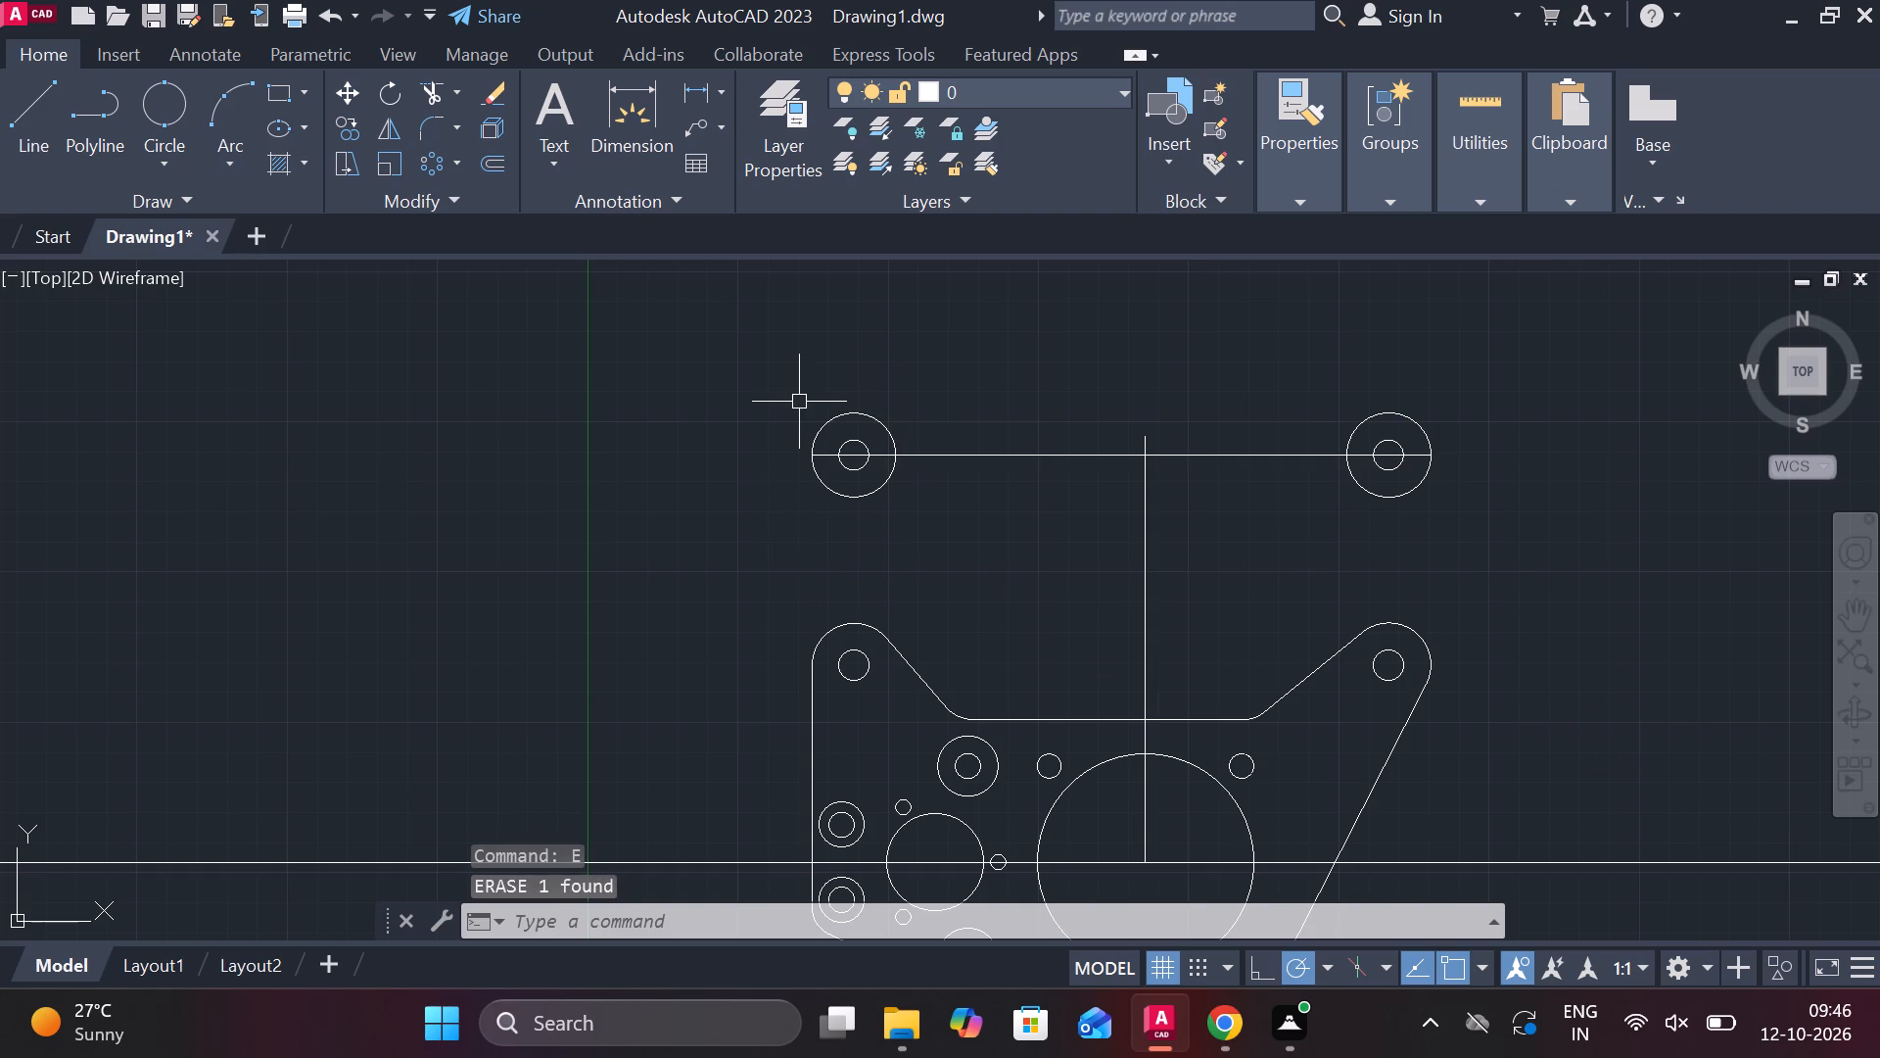
Draw a horizontal line joining the top quadrants of the left and right radius 14 circles.
{"action": "key", "text": "l"}
{"action": "key", "text": "Return"}
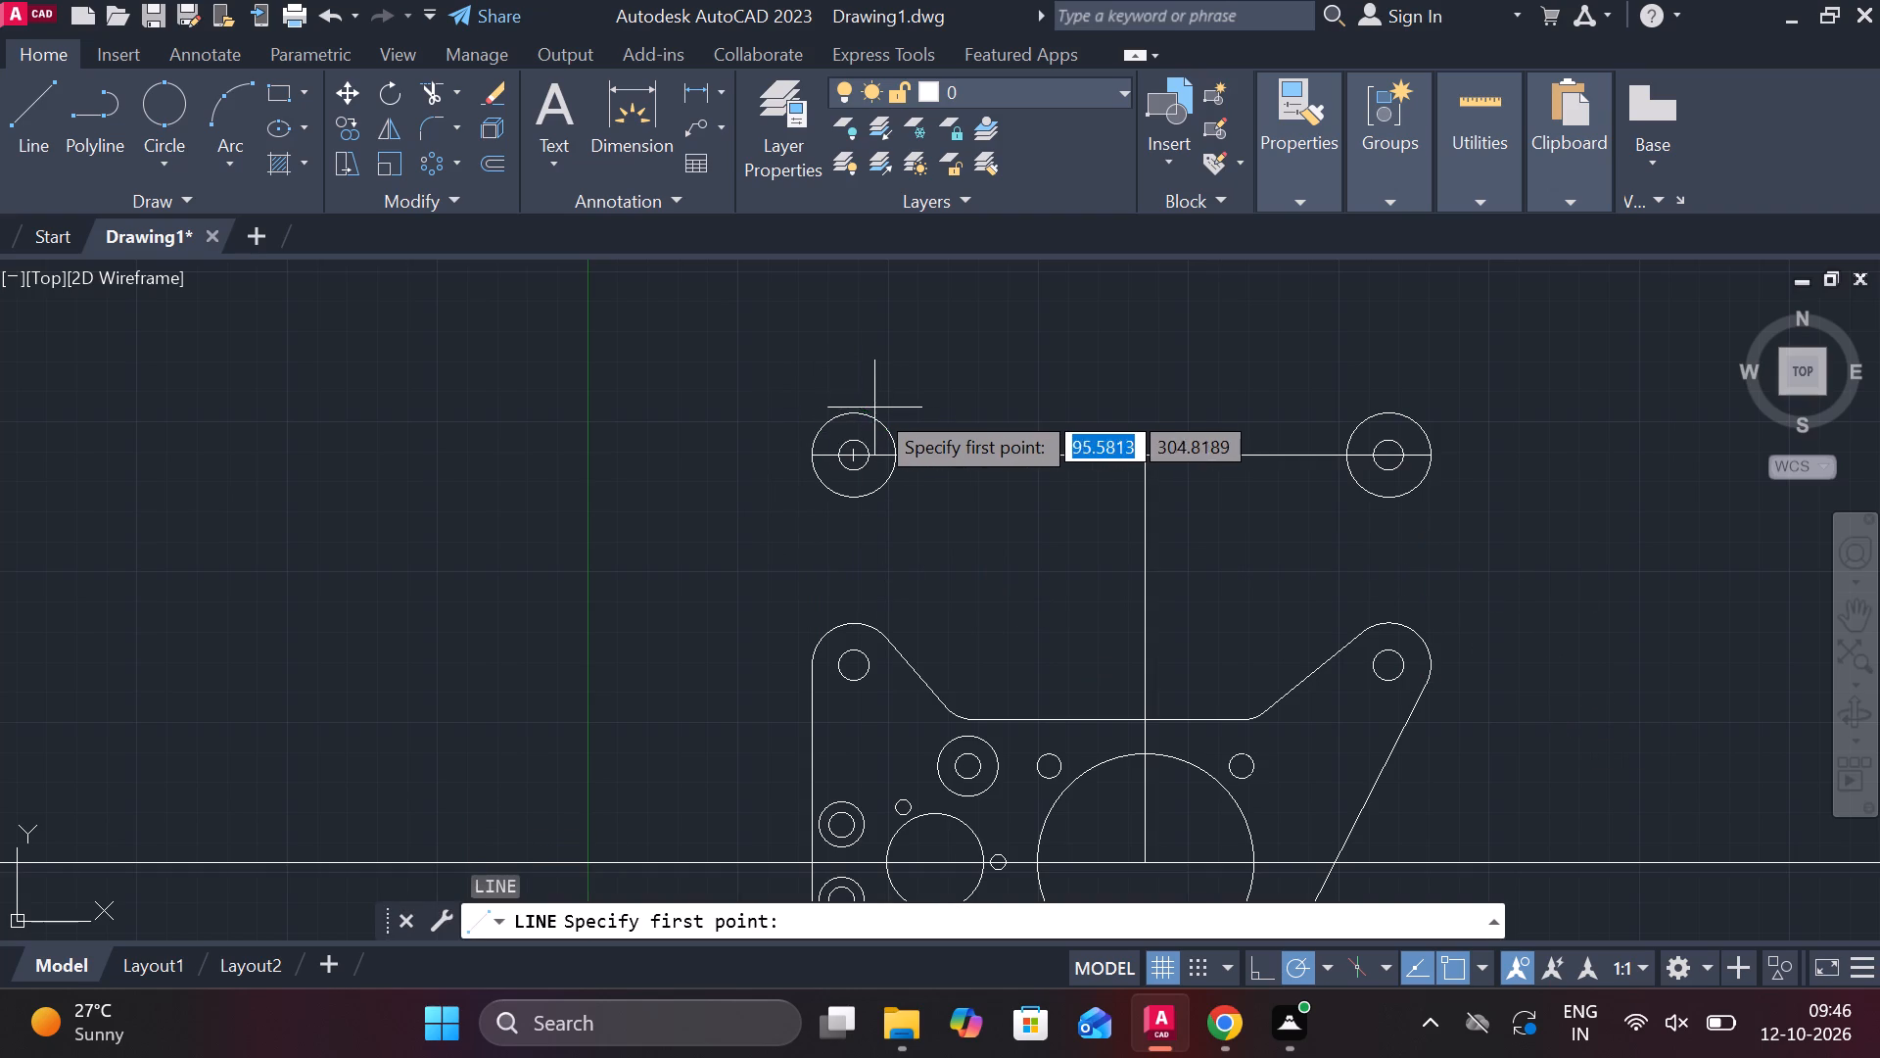
{"action": "left_click", "coordinate": [859, 409]}
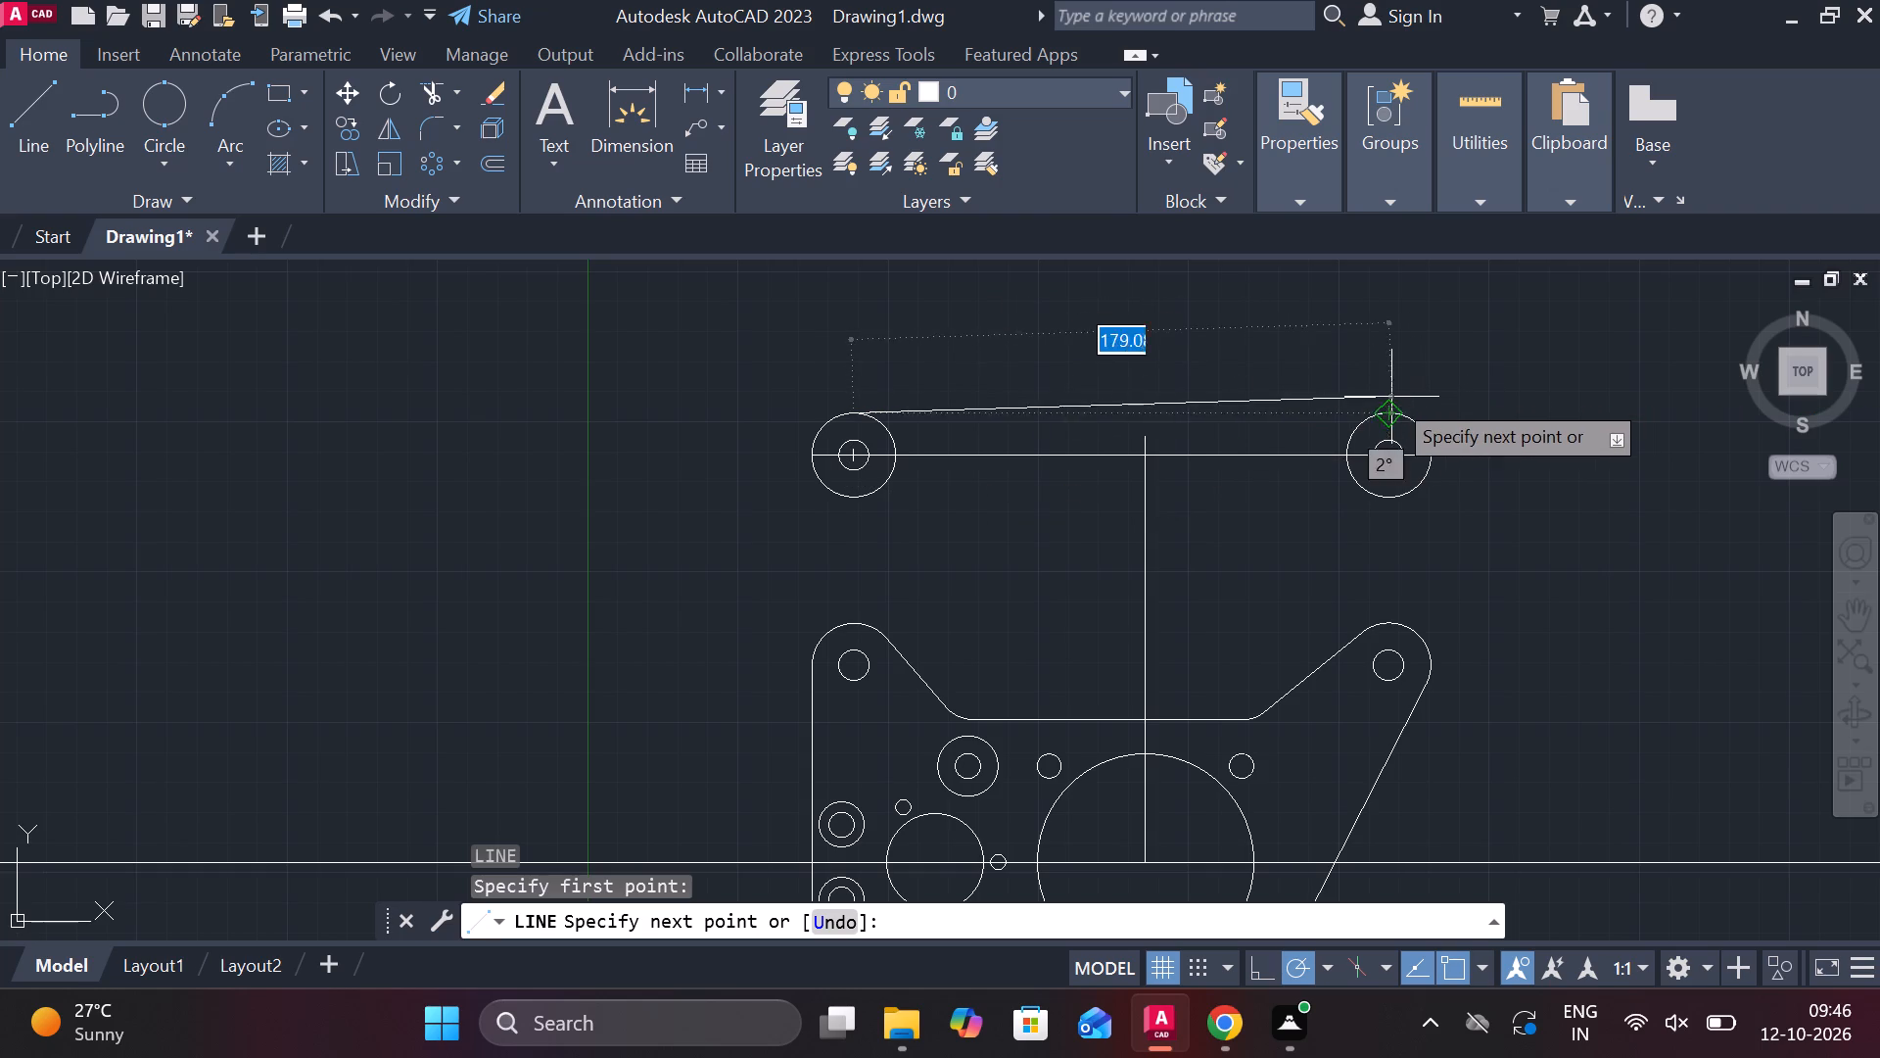
{"action": "scroll", "coordinate": [1391, 412], "scroll_direction": "up", "scroll_amount": 3}
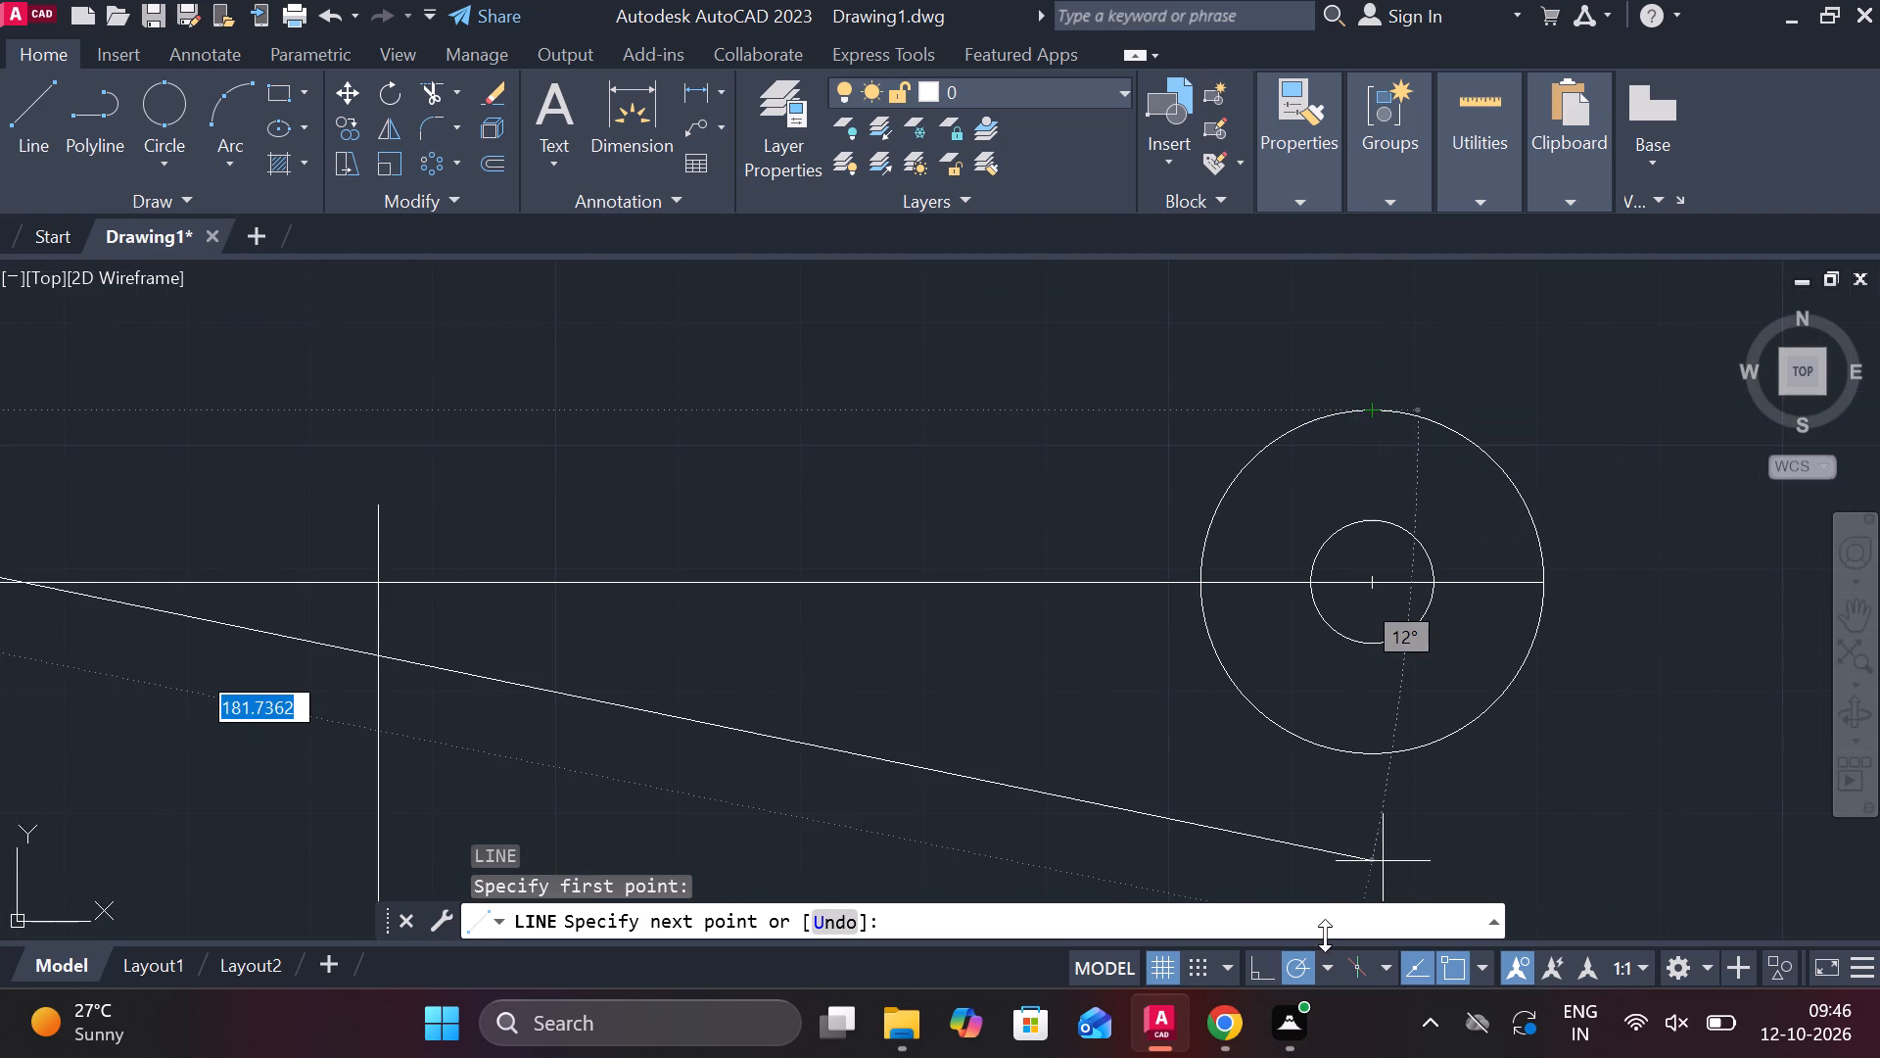
{"action": "left_click", "coordinate": [1483, 965]}
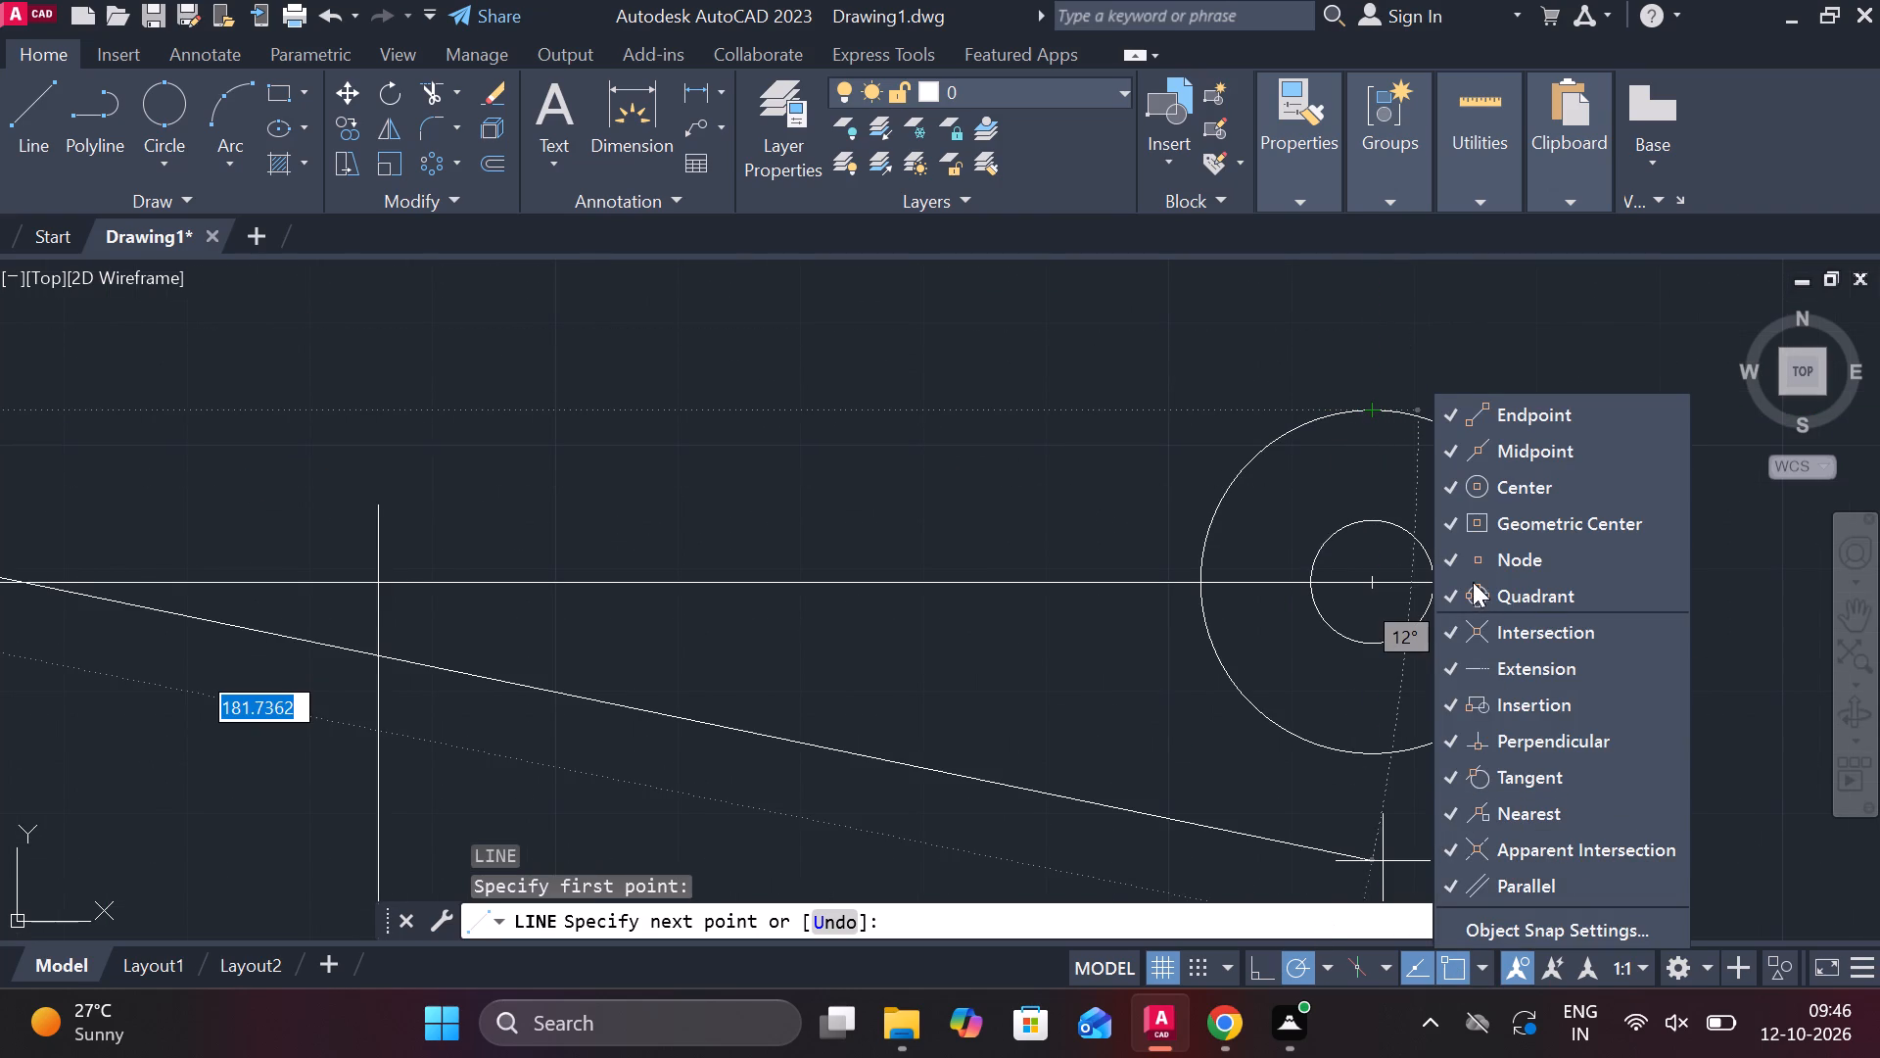
{"action": "left_click", "coordinate": [1280, 364]}
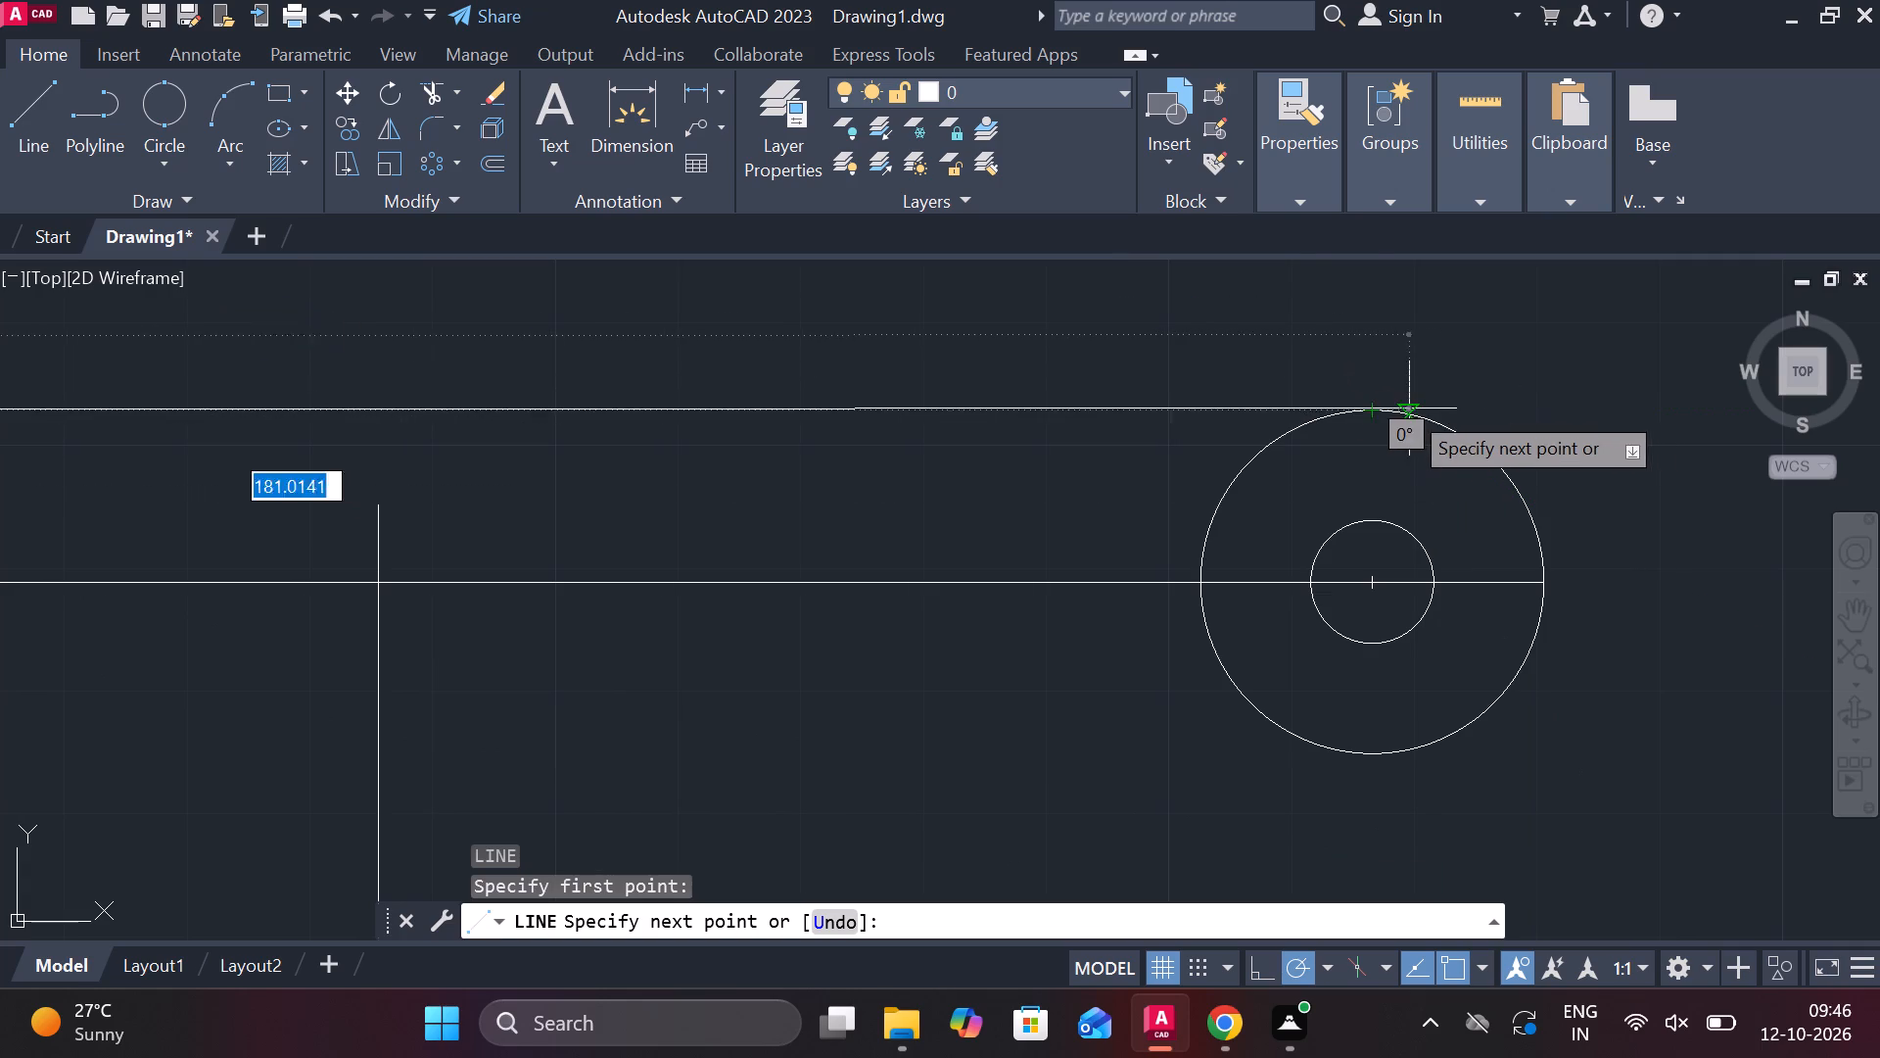
{"action": "left_click", "coordinate": [1378, 409]}
{"action": "scroll", "coordinate": [1298, 390], "scroll_direction": "down", "scroll_amount": 2}
{"action": "key", "text": "Escape"}
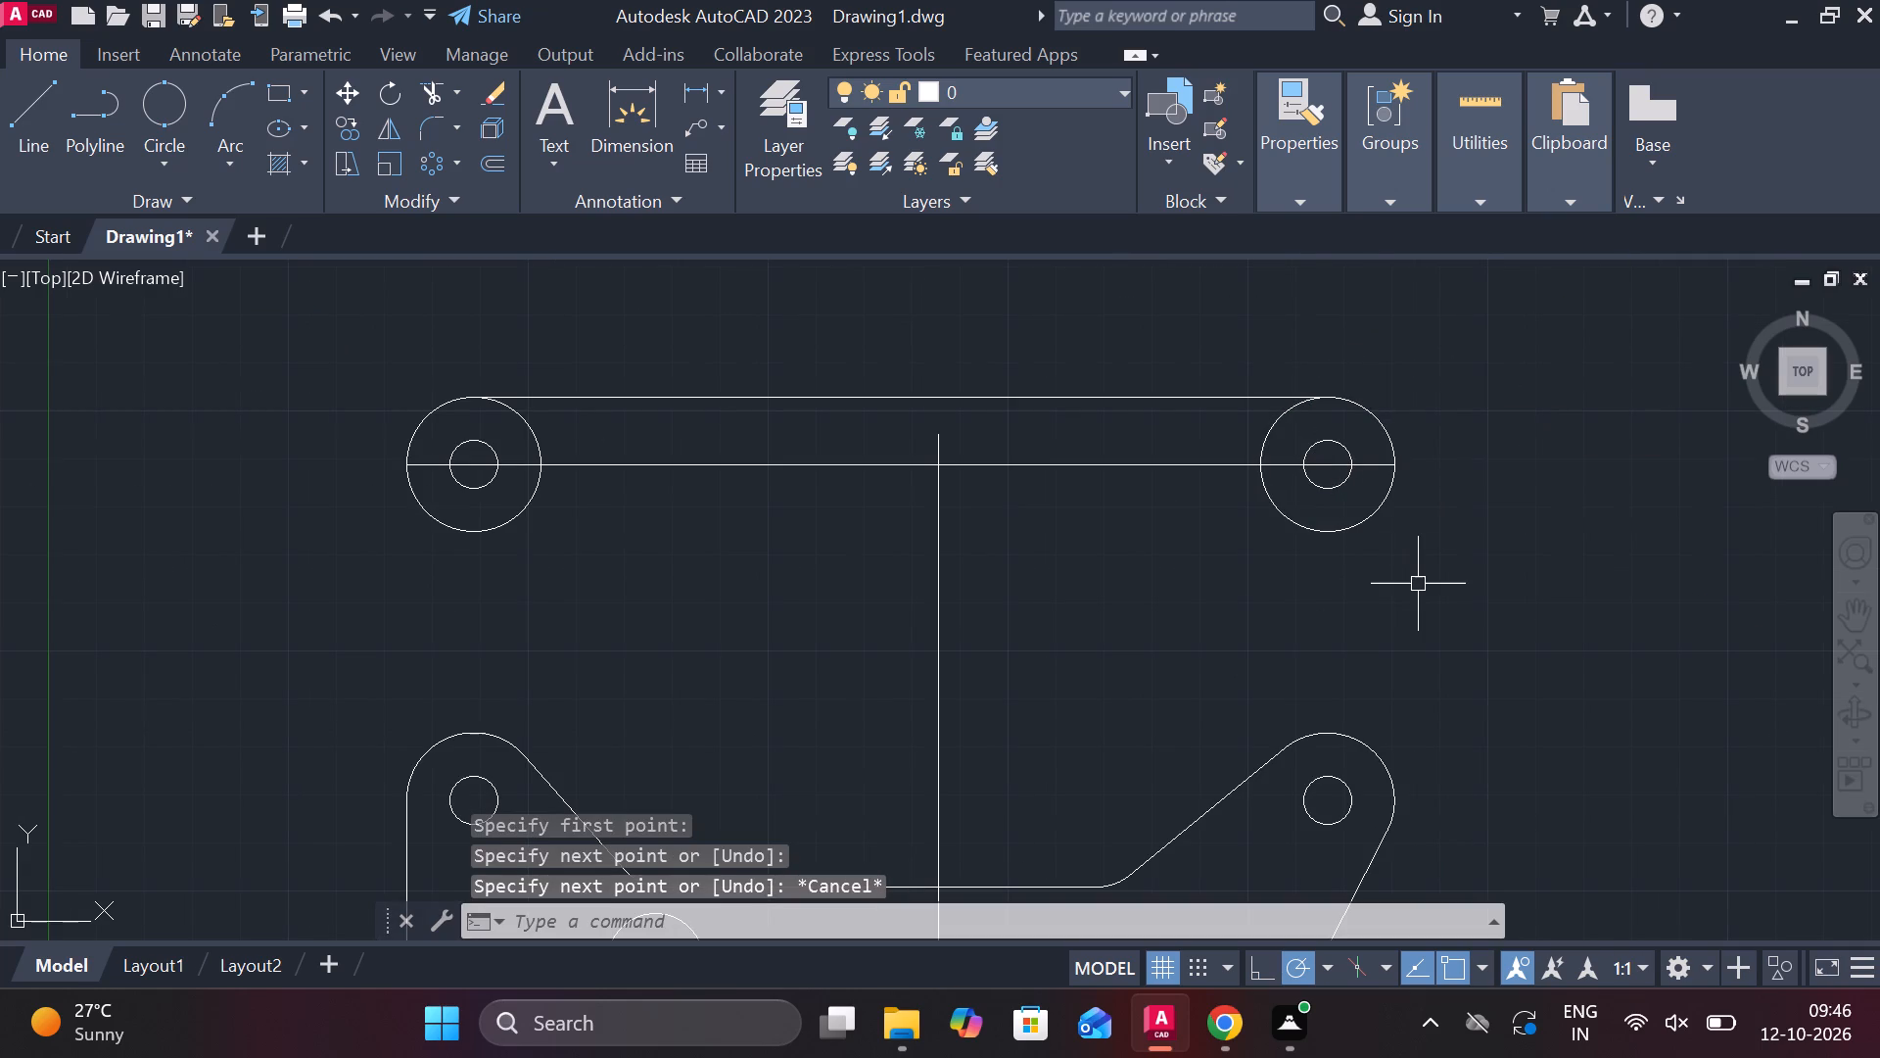
Draw a line tangent to the undersides of the right and left radius 14 circles.
{"action": "key", "text": "l"}
{"action": "key", "text": "Return"}
{"action": "type", "text": "tan"}
{"action": "key", "text": "Return"}
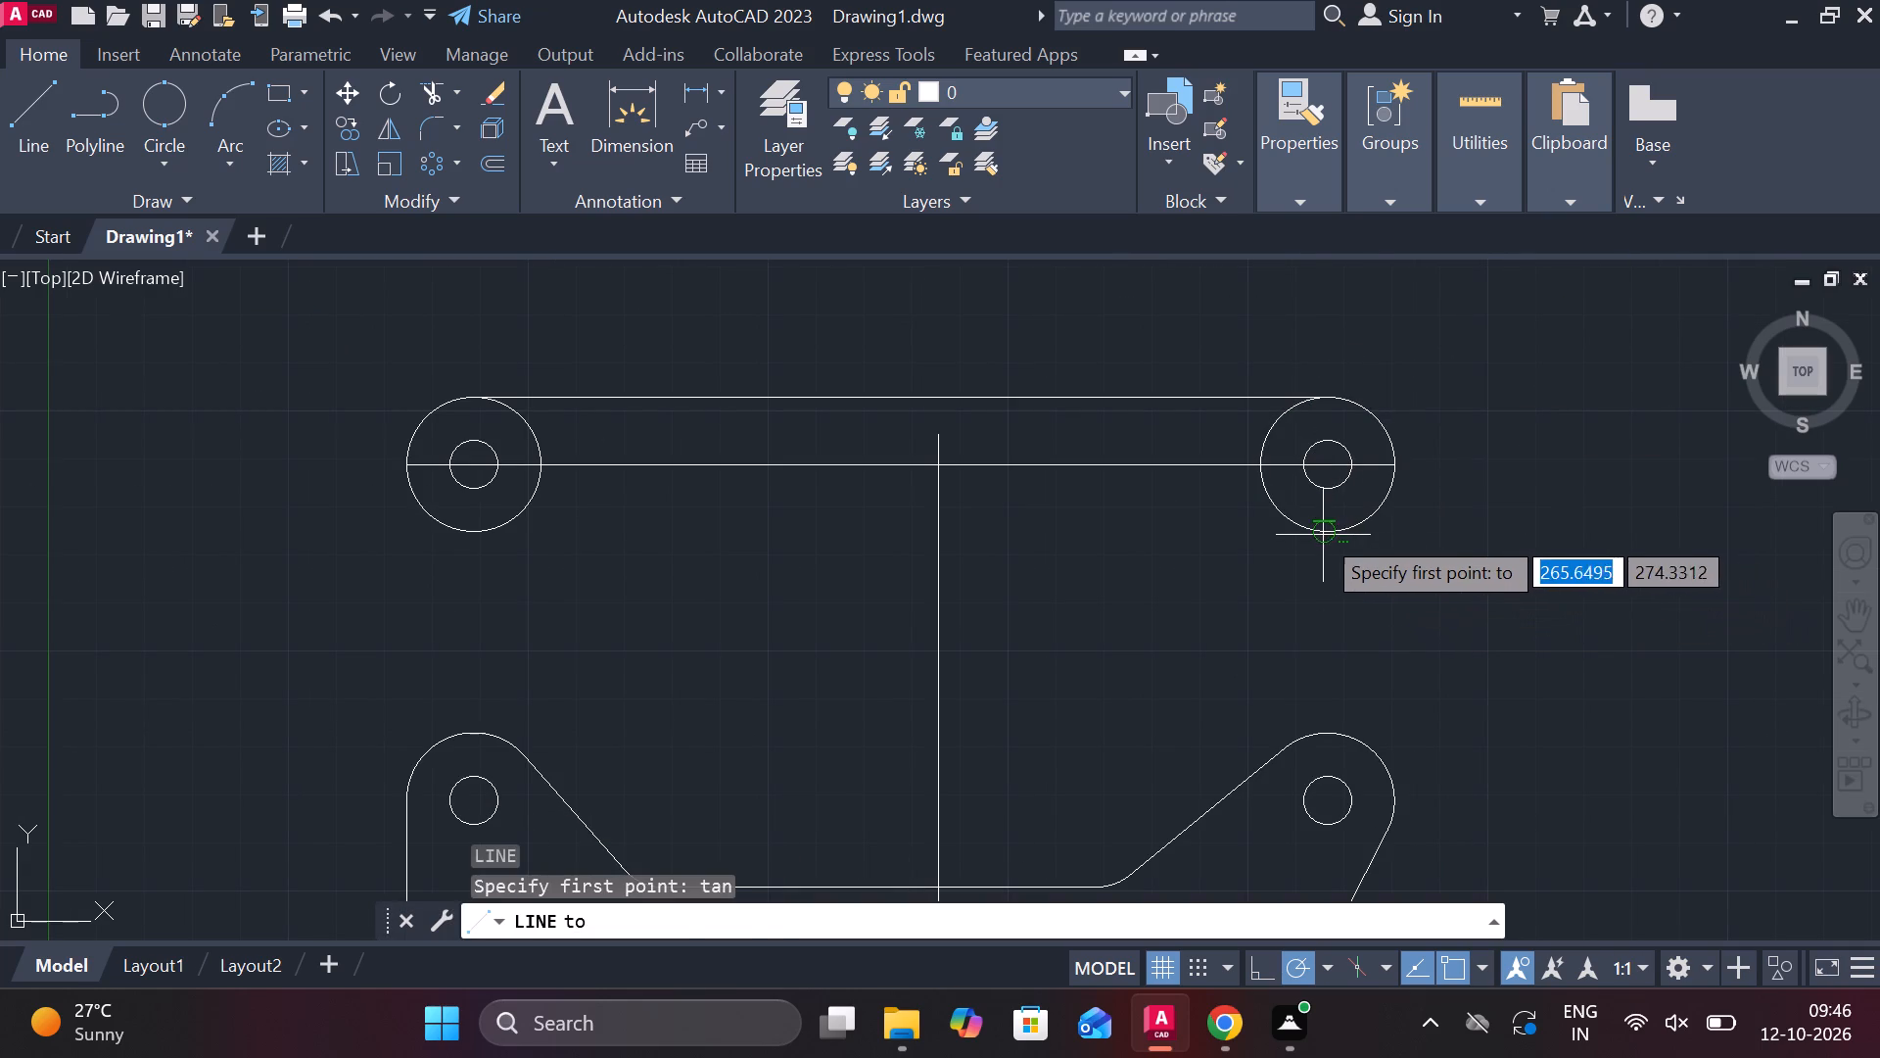
{"action": "left_click", "coordinate": [1320, 533]}
{"action": "key", "text": "r"}
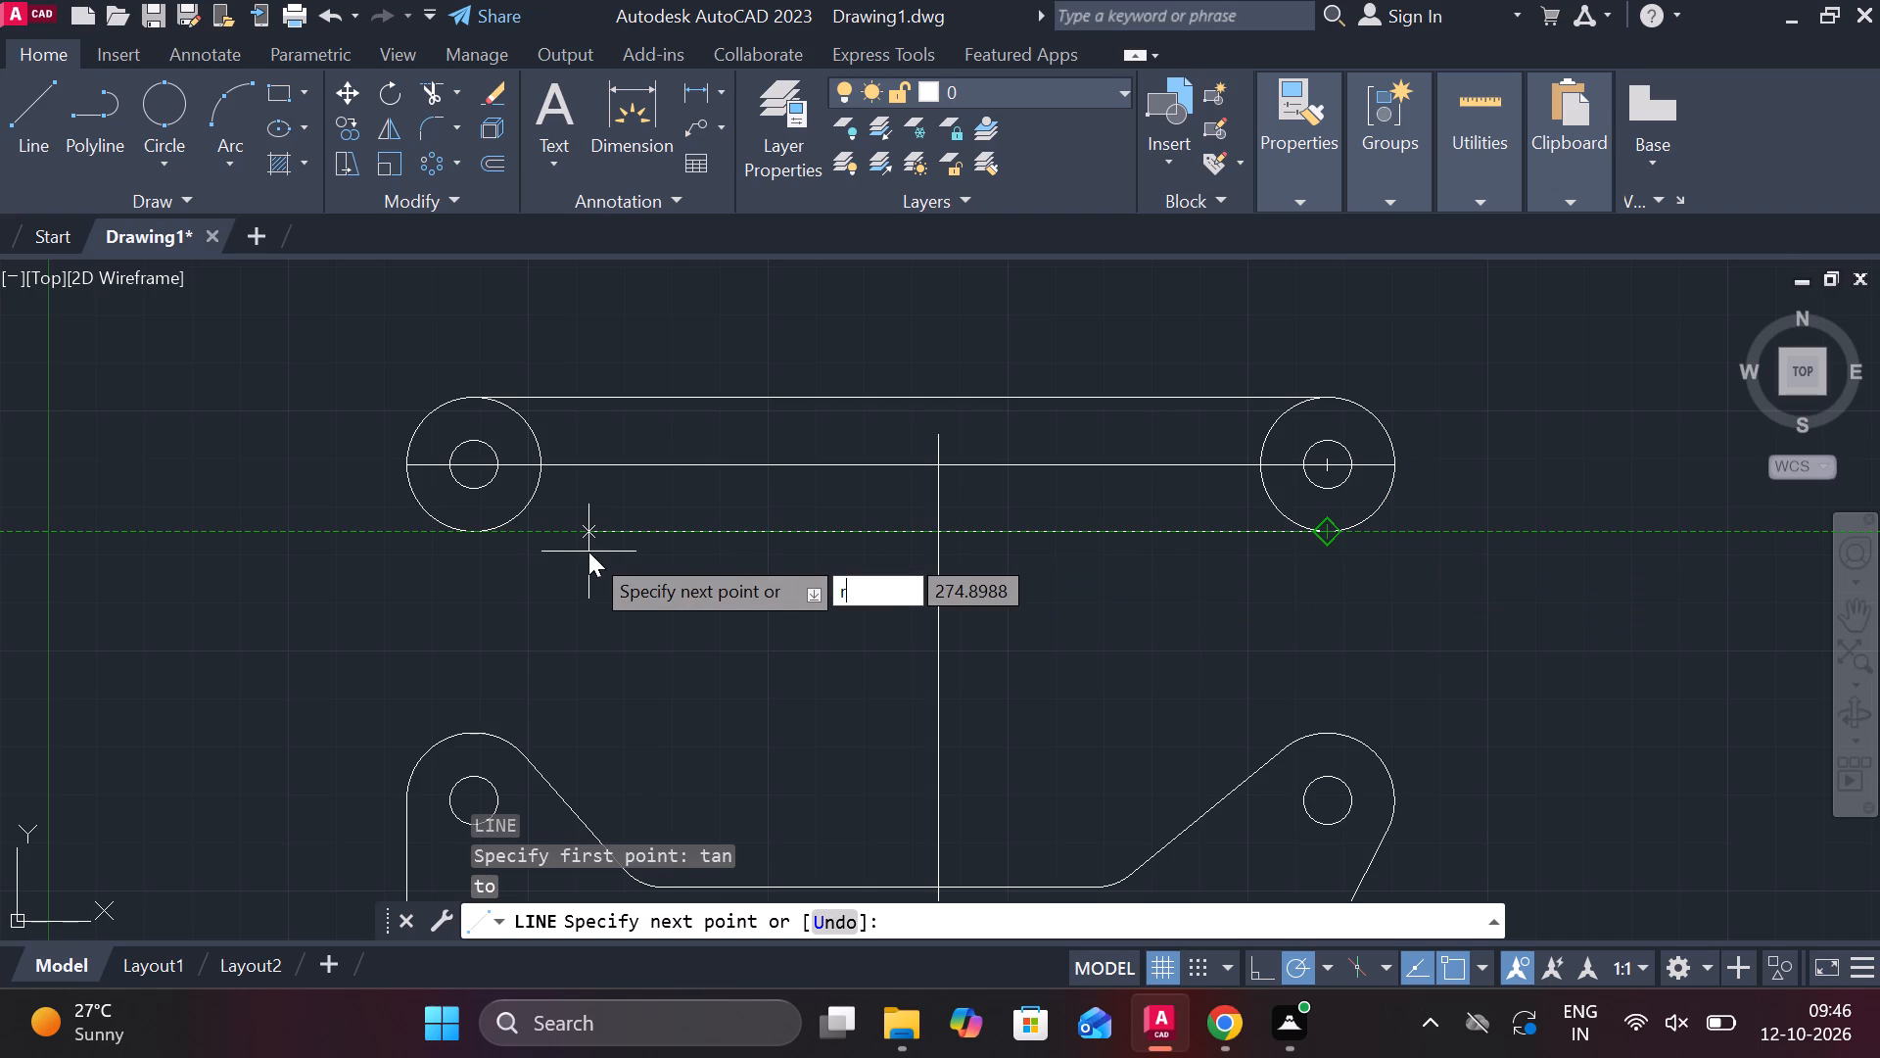
{"action": "key", "text": "BackSpace"}
{"action": "type", "text": "tab"}
{"action": "key", "text": "BackSpace"}
{"action": "key", "text": "n"}
{"action": "key", "text": "Return"}
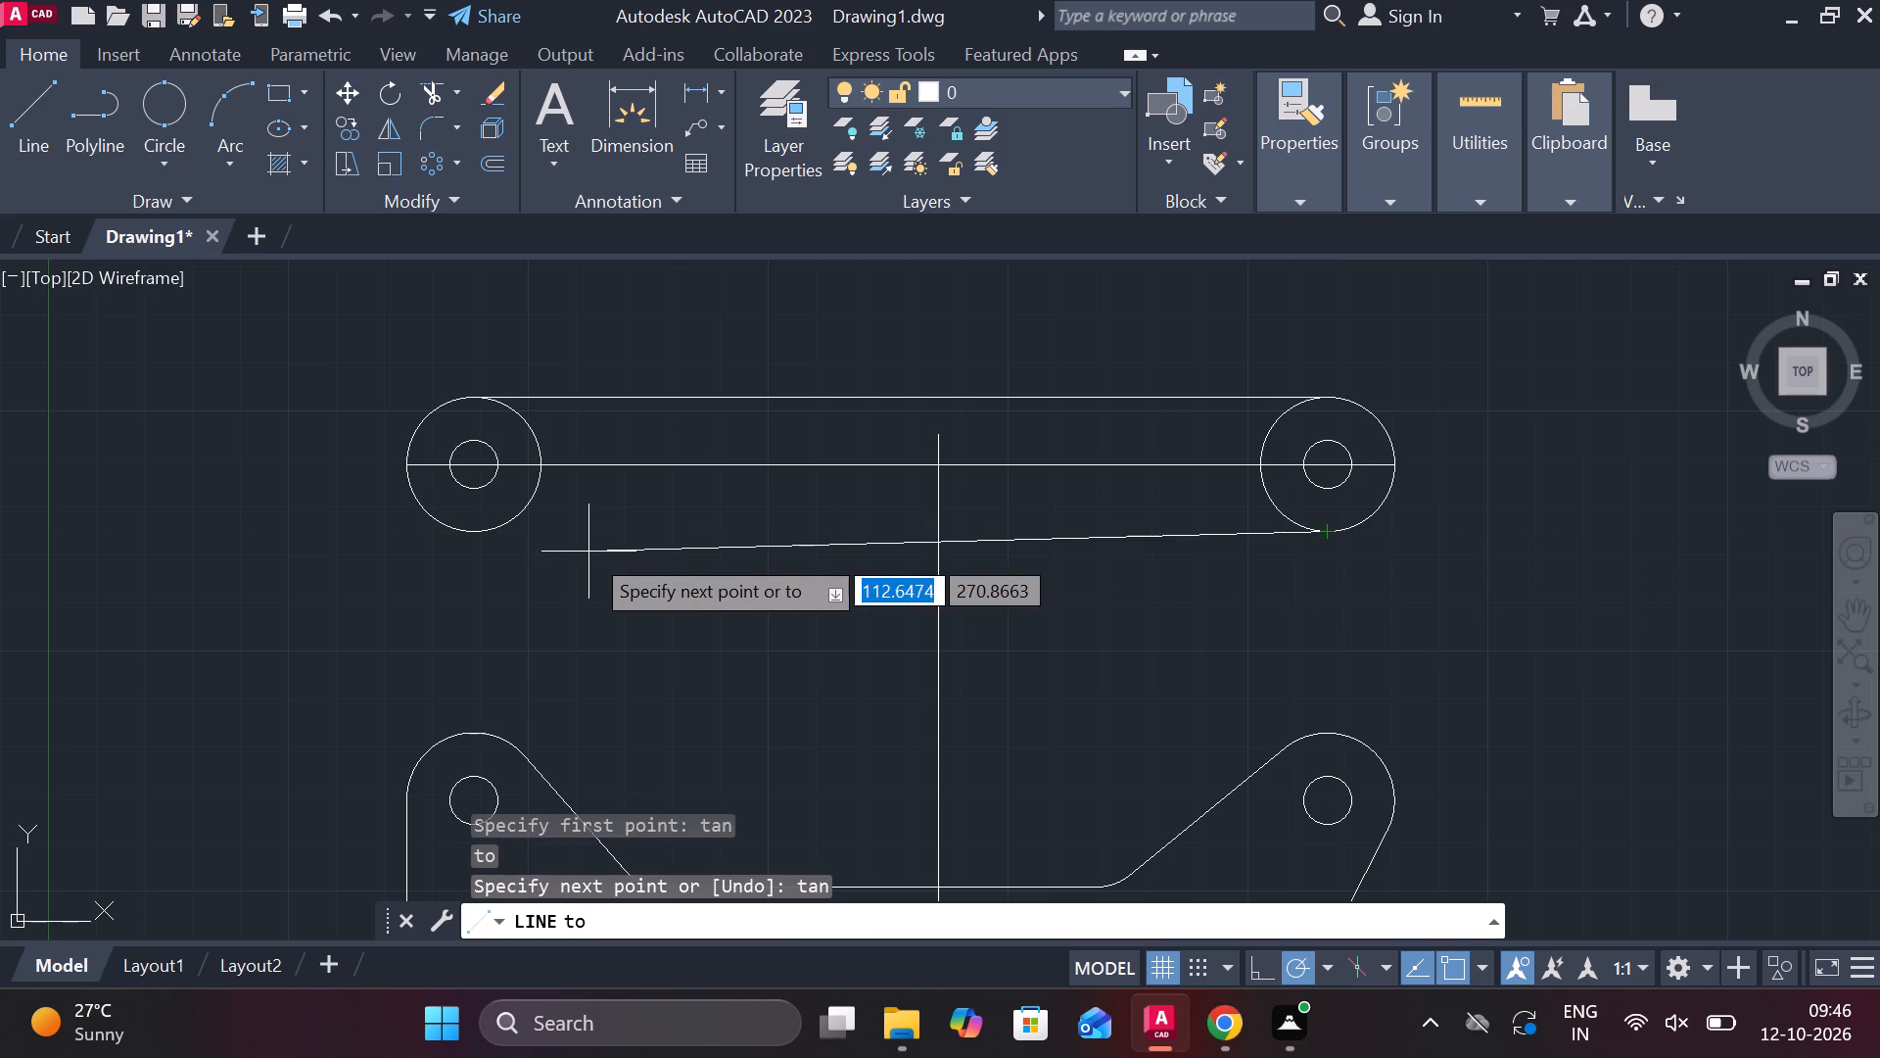
{"action": "left_click", "coordinate": [476, 538]}
{"action": "key", "text": "Escape"}
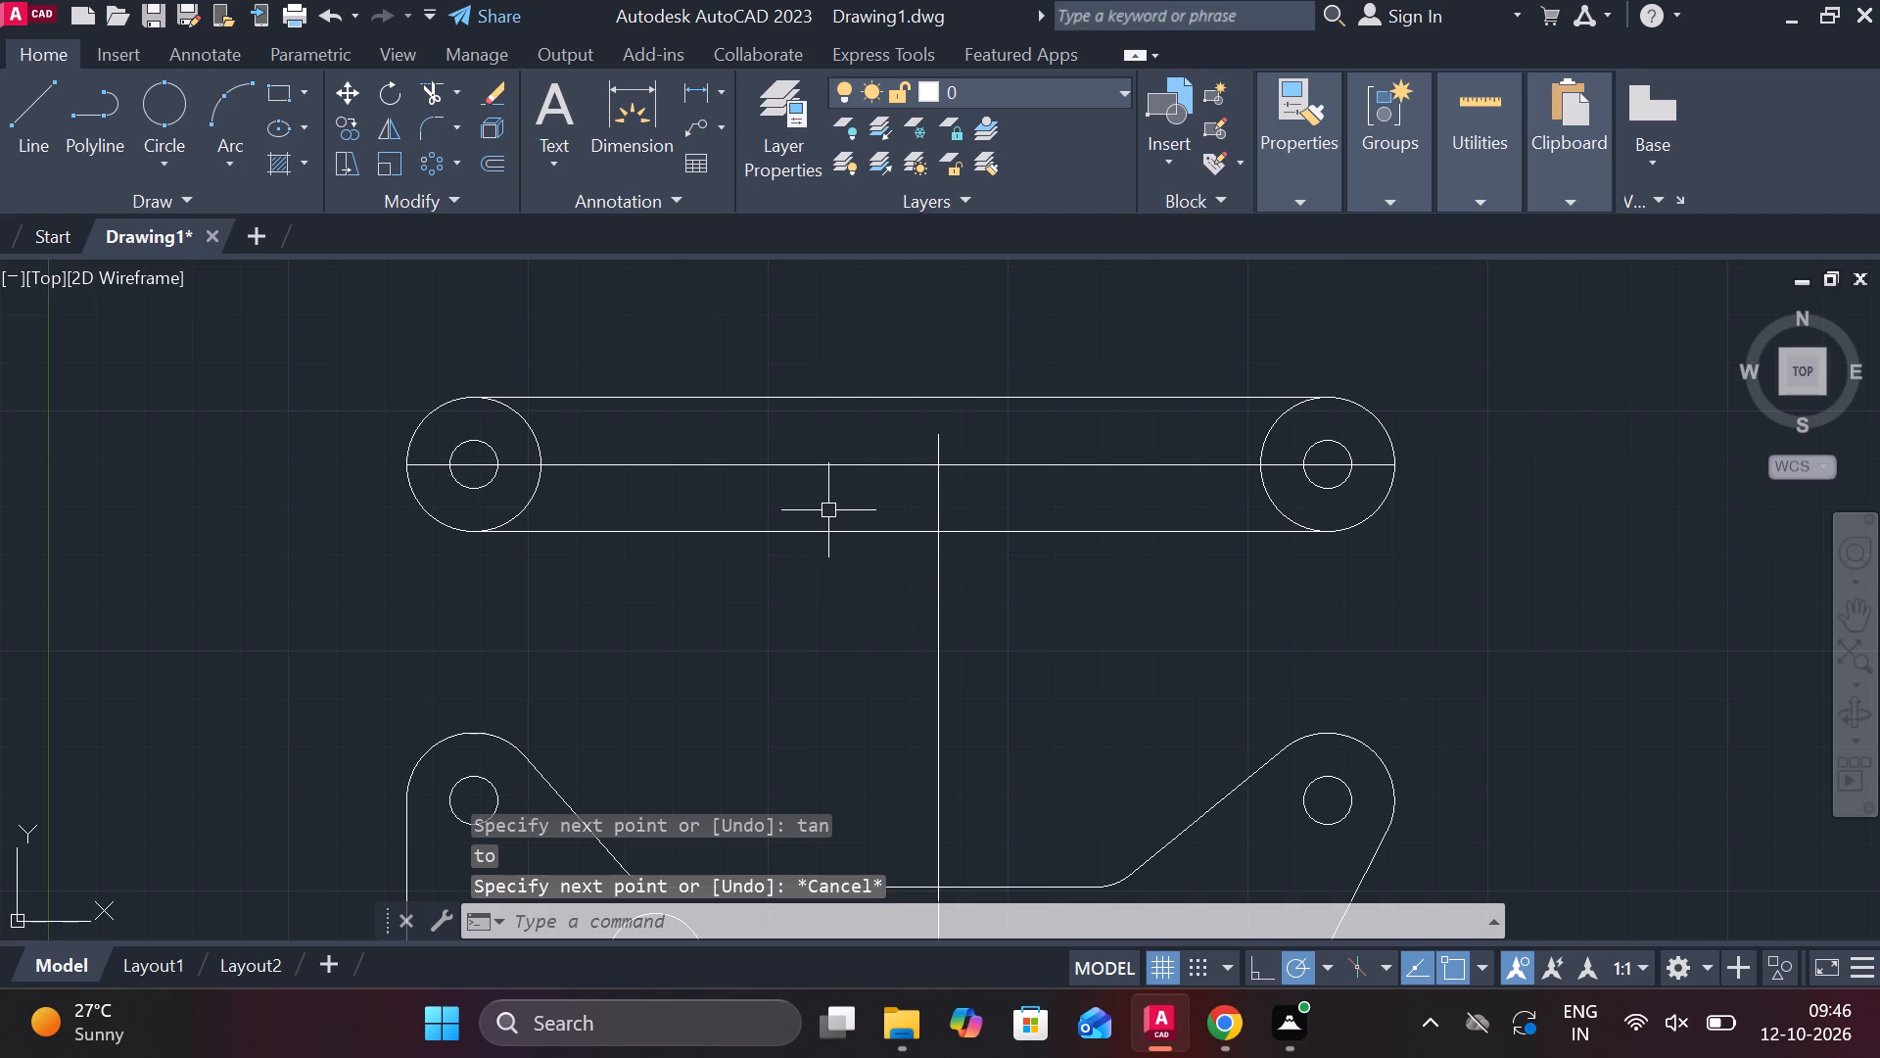
Trim away the inner halves of both radius 14 circles to leave a rounded-end slot outline.
{"action": "type", "text": "tr"}
{"action": "key", "text": "space"}
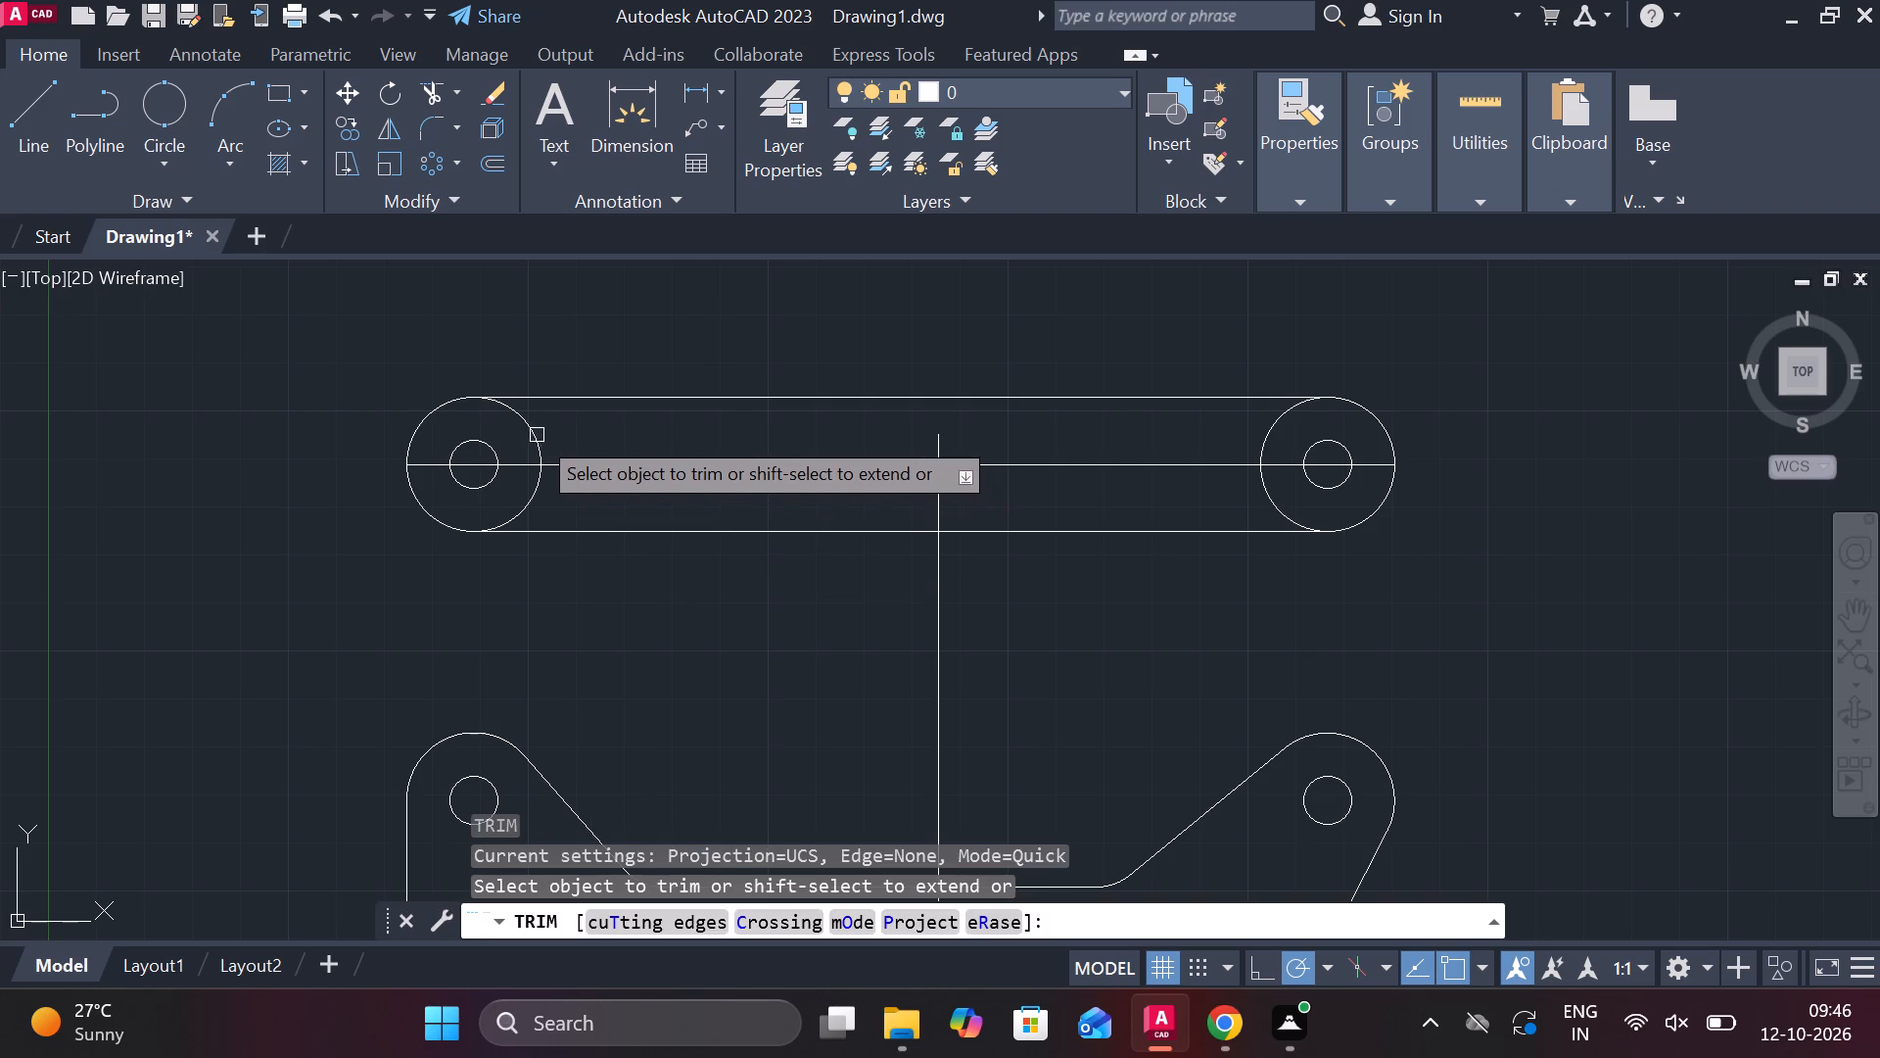
{"action": "left_click", "coordinate": [534, 433]}
{"action": "left_click", "coordinate": [529, 496]}
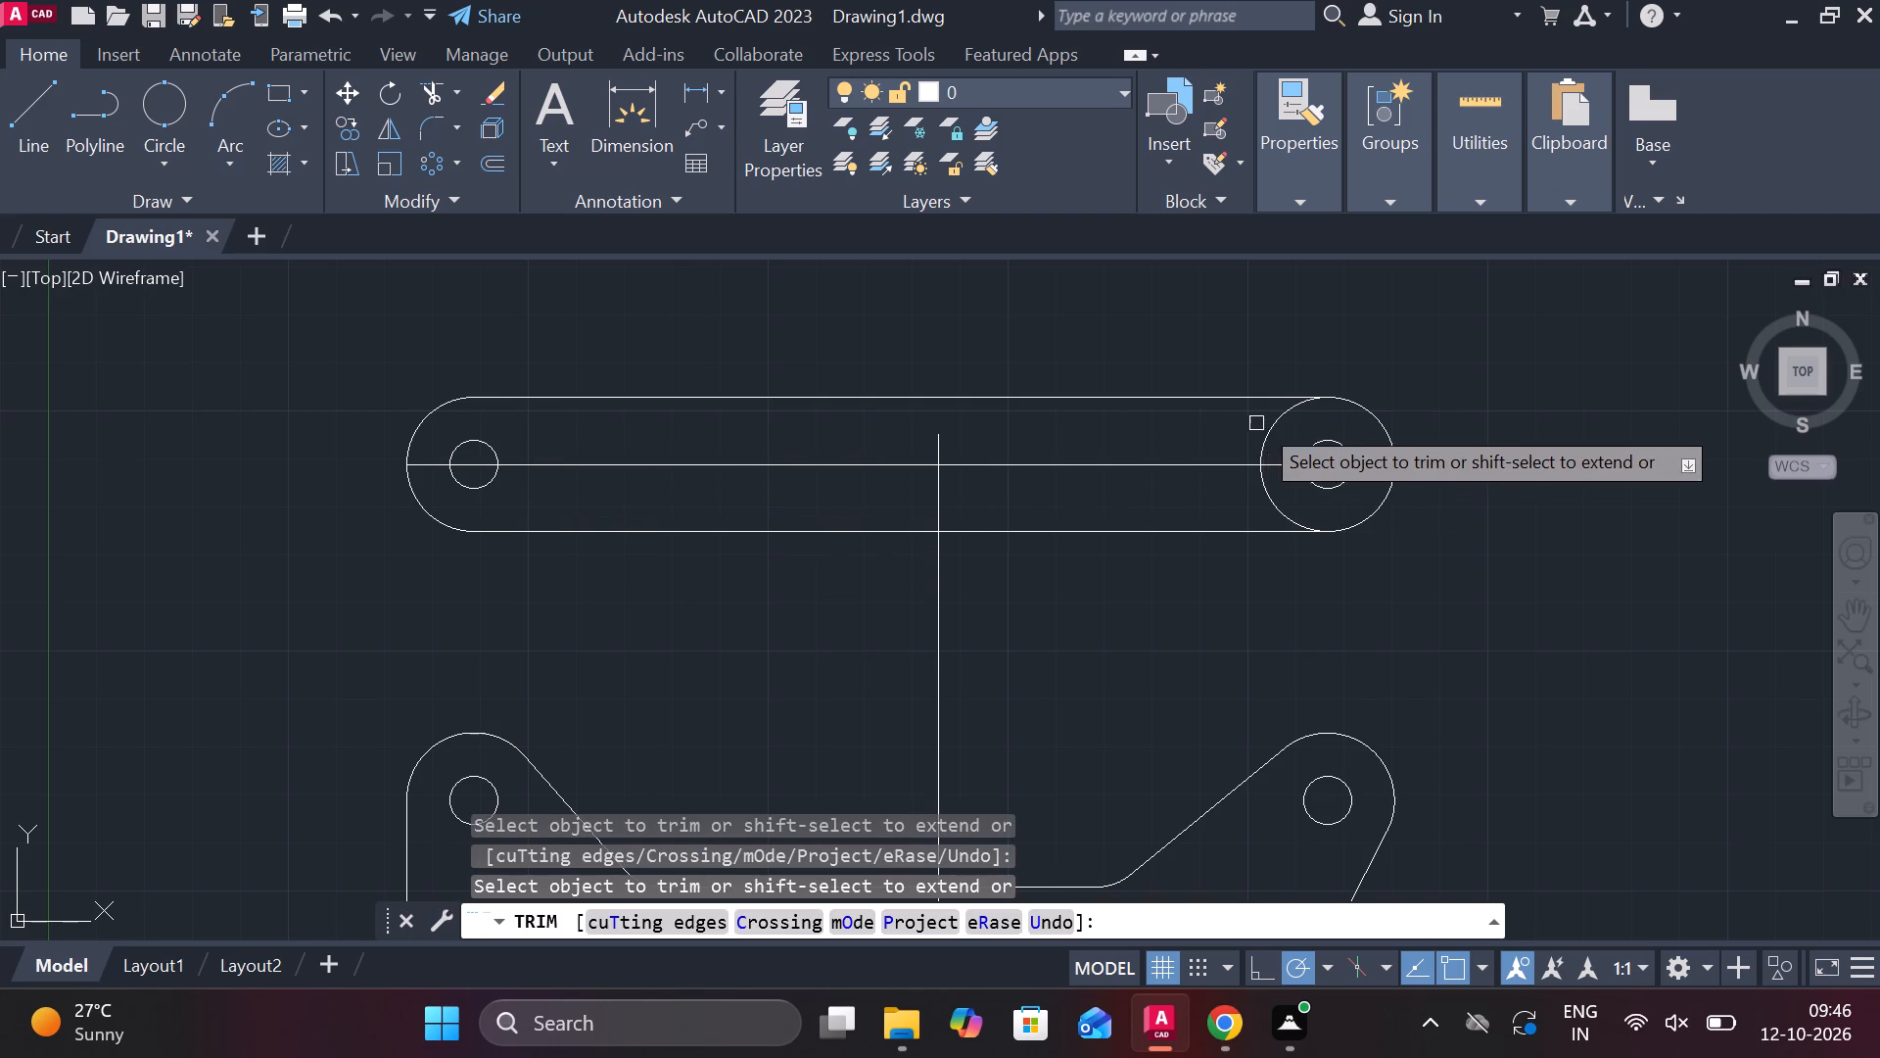
{"action": "left_click", "coordinate": [1282, 415]}
{"action": "left_click", "coordinate": [1268, 498]}
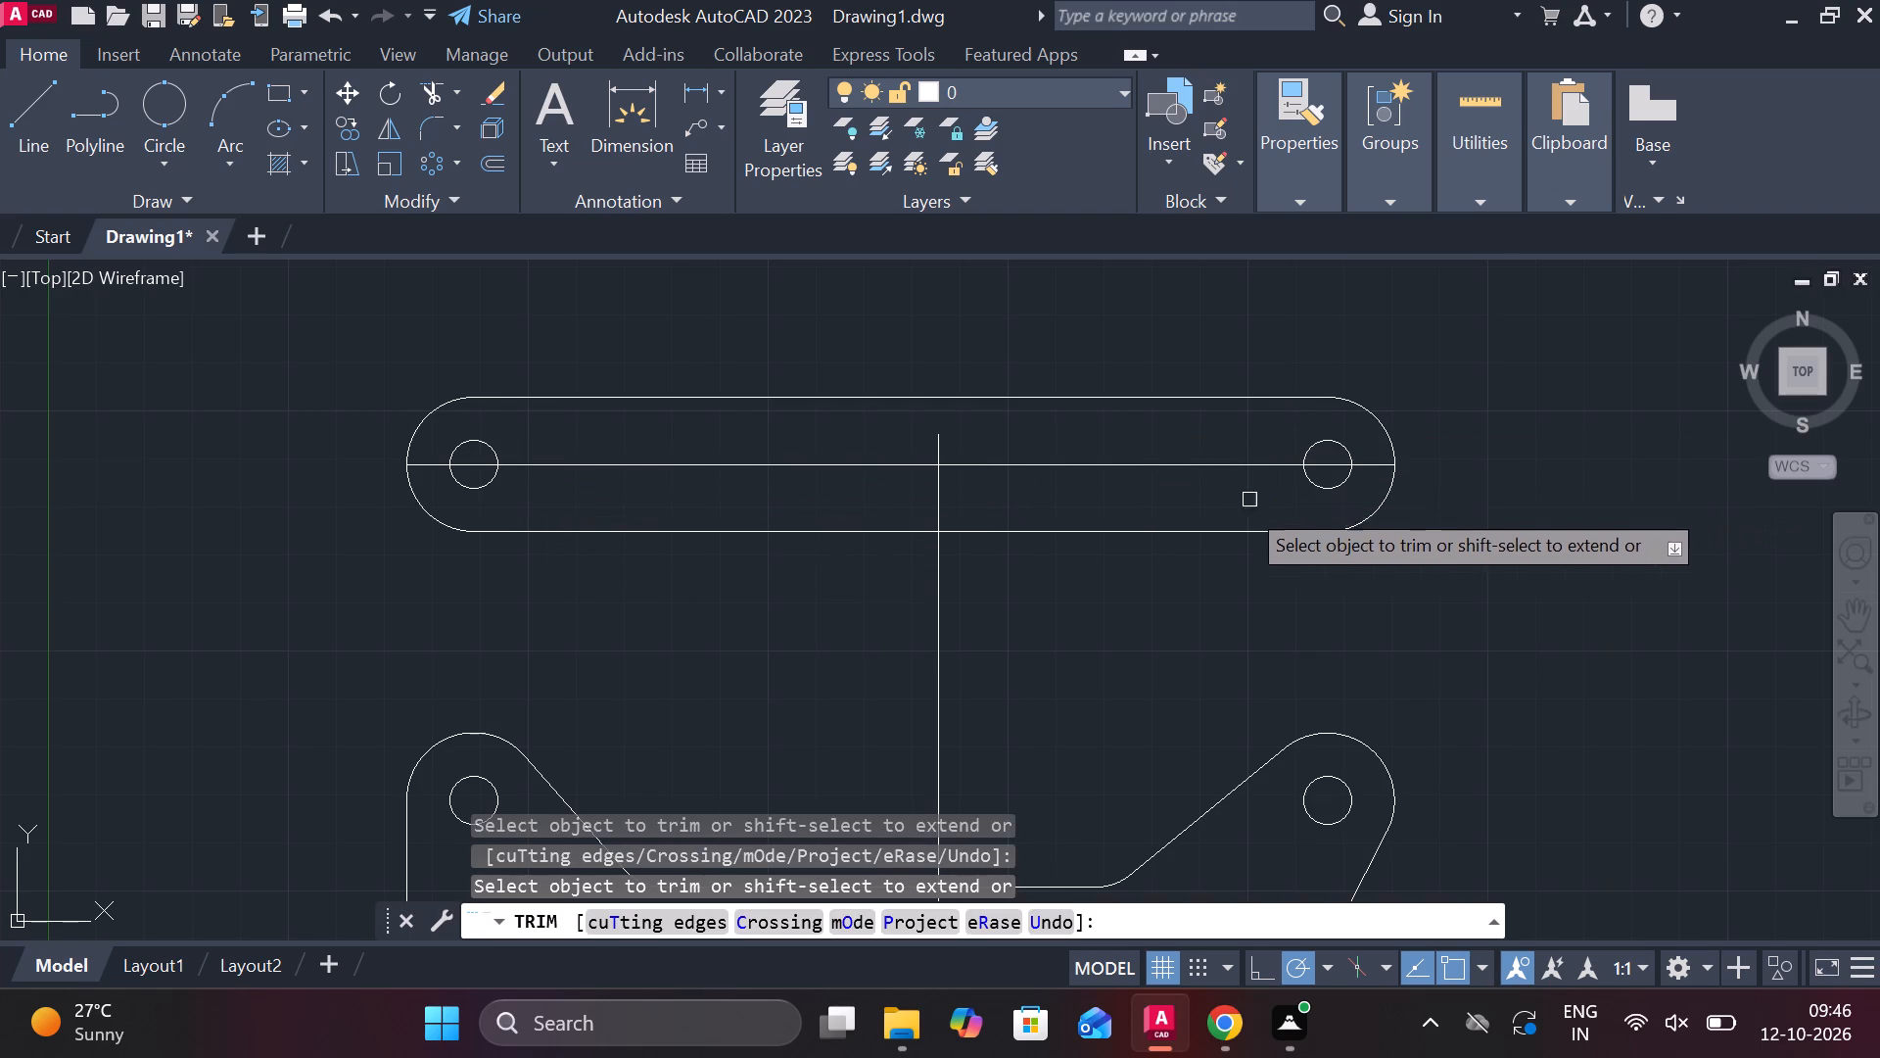
{"action": "key", "text": "Escape"}
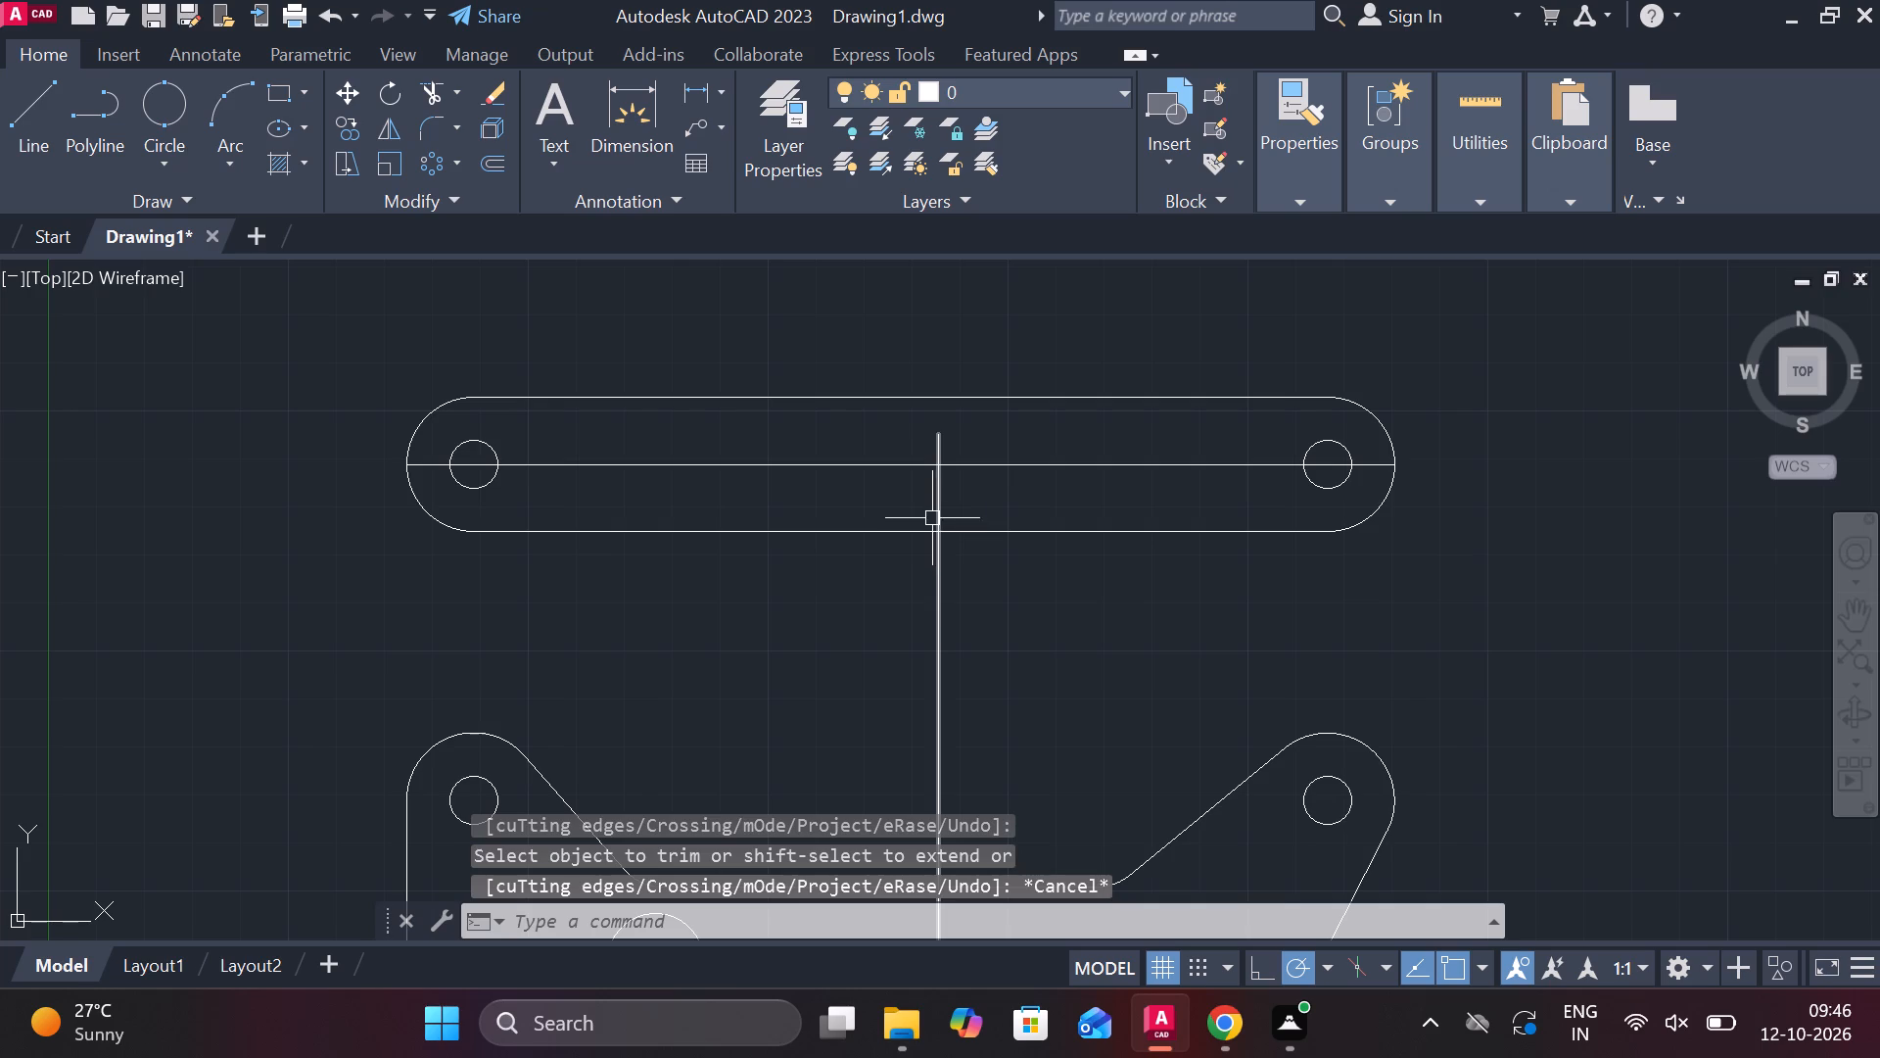
Trim the vertical centre line between the slot outline's bottom line and the plate's upper edge.
{"action": "left_click", "coordinate": [940, 503]}
{"action": "key", "text": "Escape"}
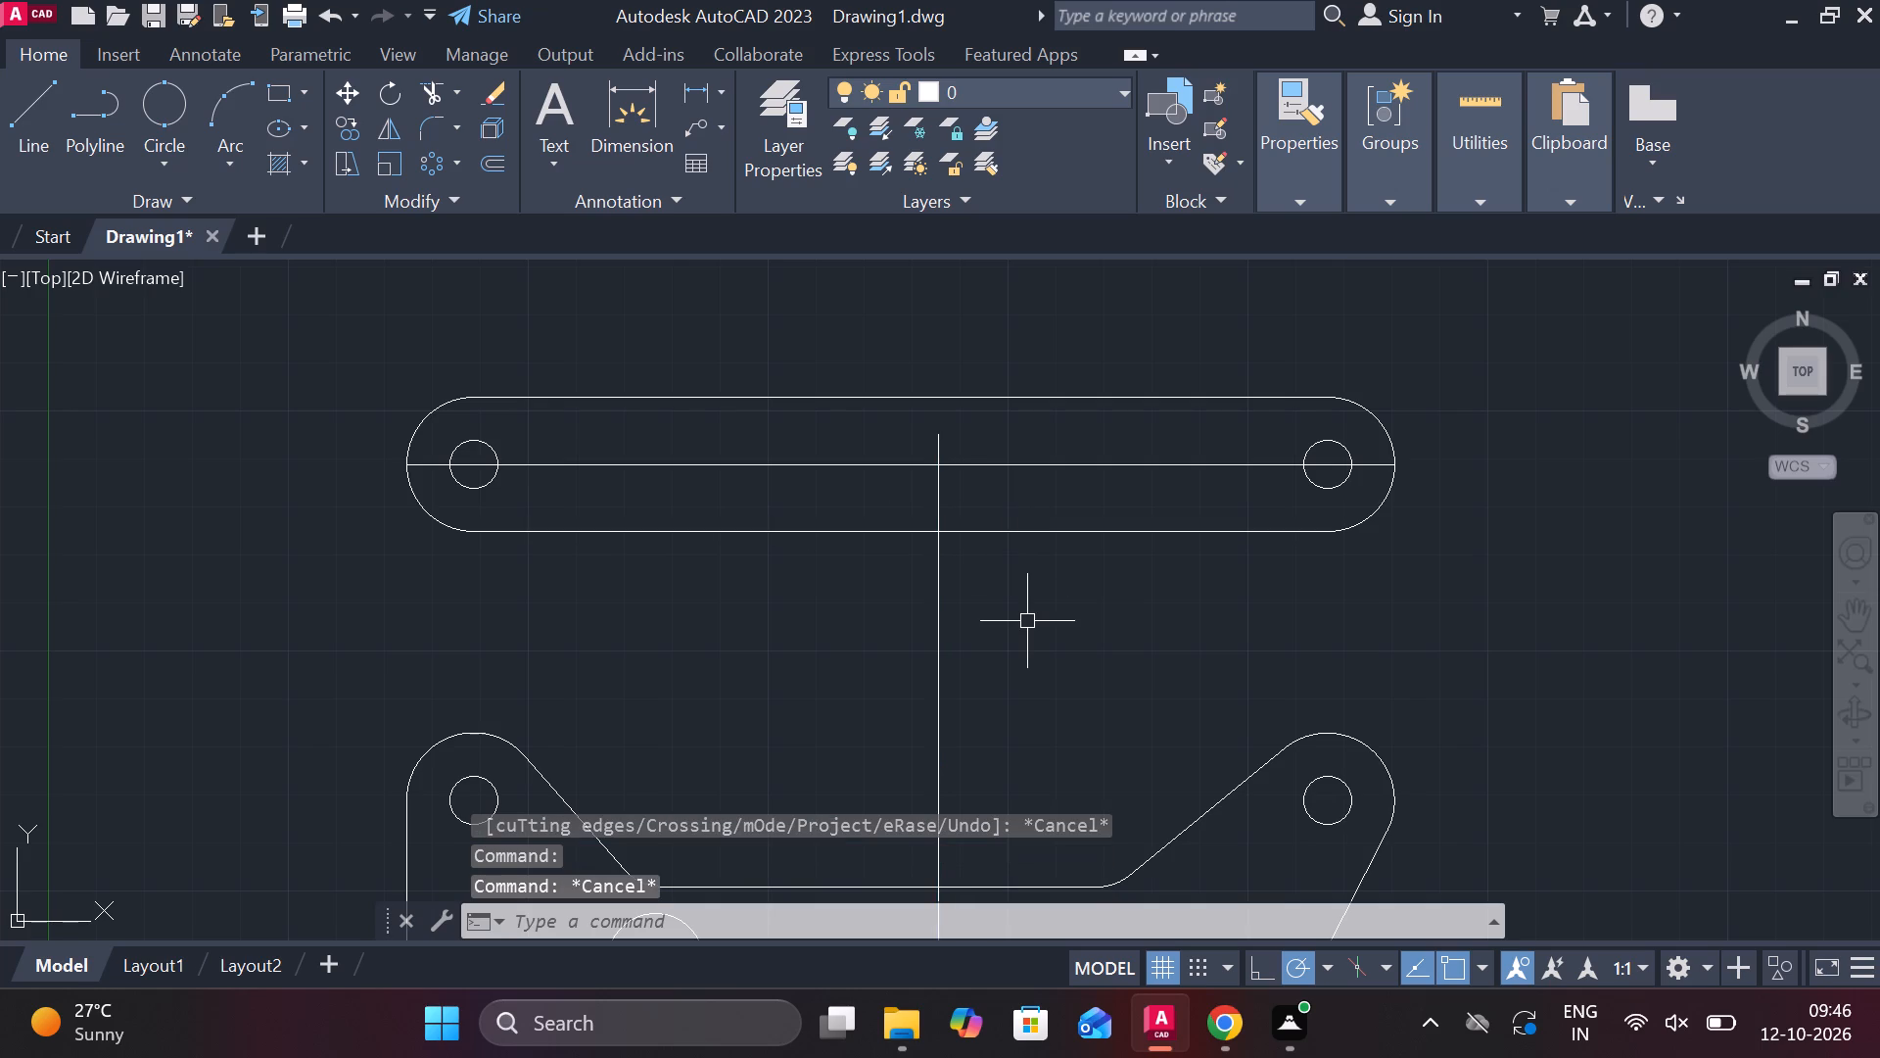
{"action": "type", "text": "tr"}
{"action": "key", "text": "space"}
{"action": "left_click_drag", "start_coordinate": [983, 608], "coordinate": [907, 611]}
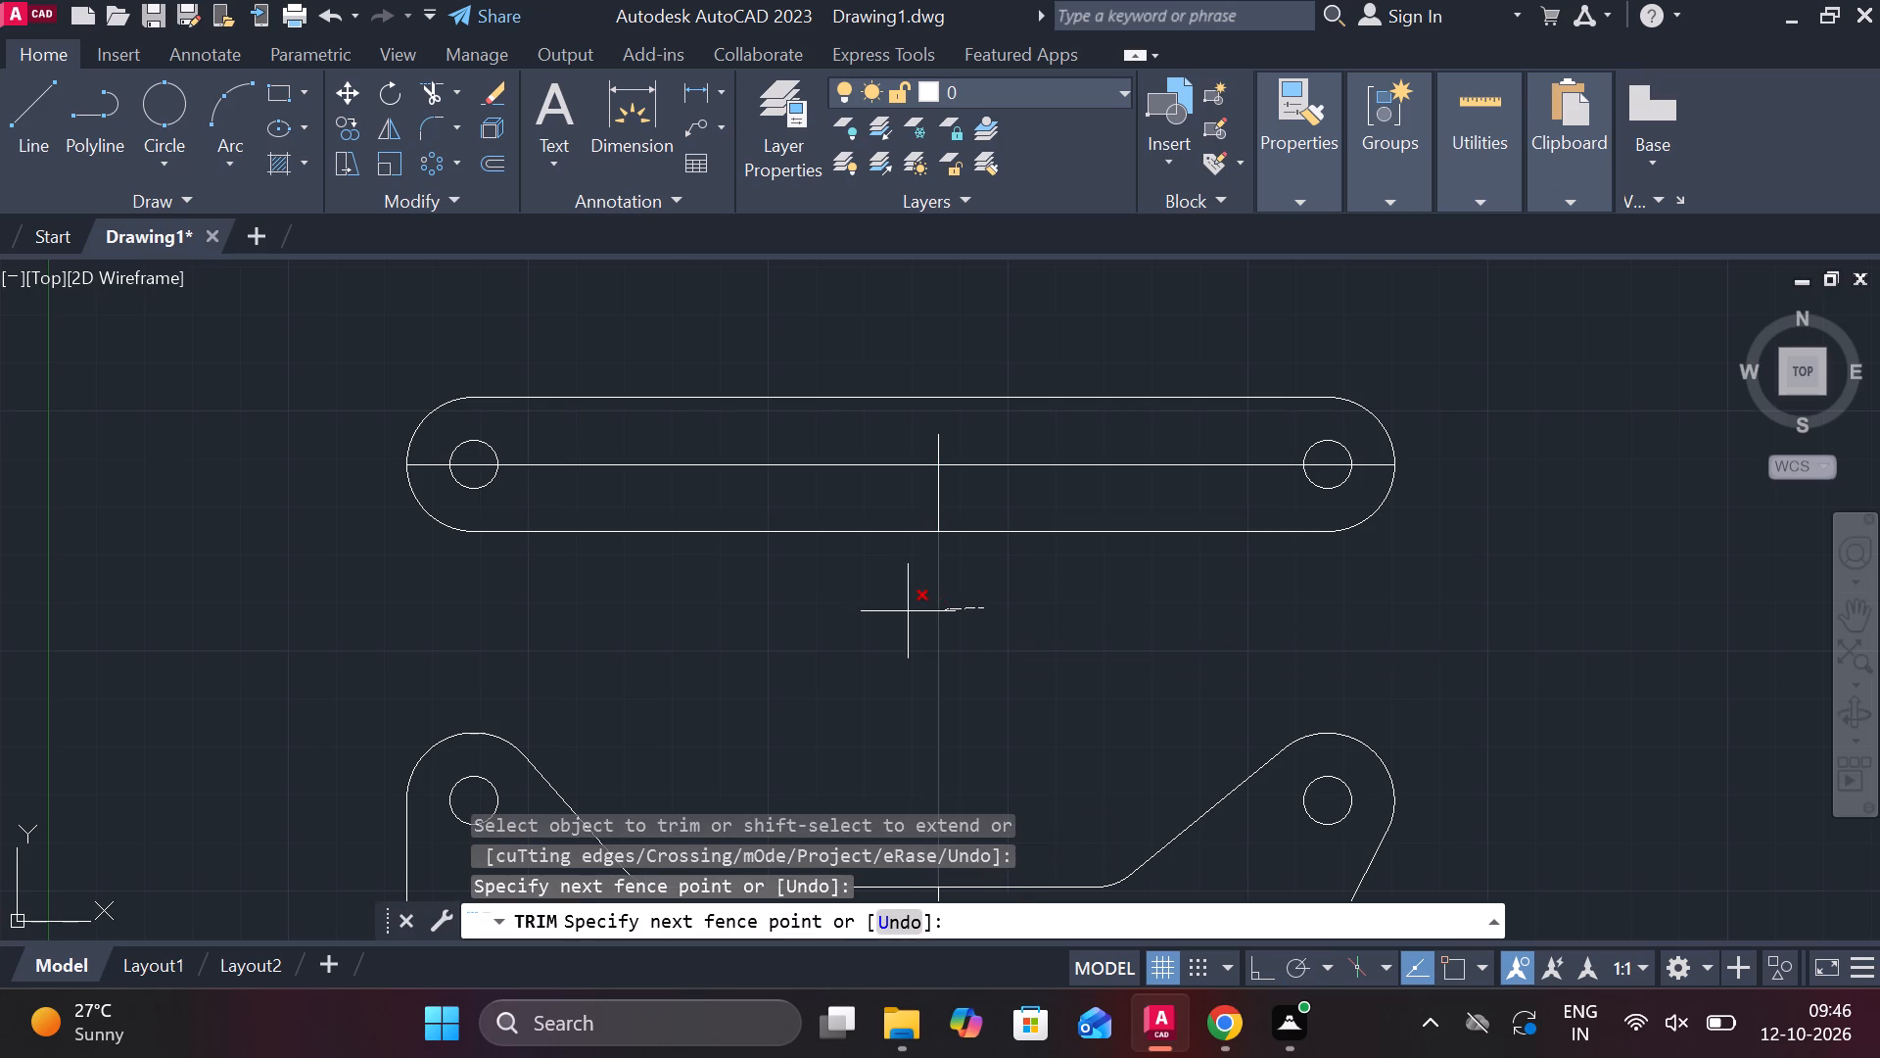
{"action": "left_click_drag", "start_coordinate": [907, 611], "coordinate": [904, 611]}
{"action": "key", "text": "Escape"}
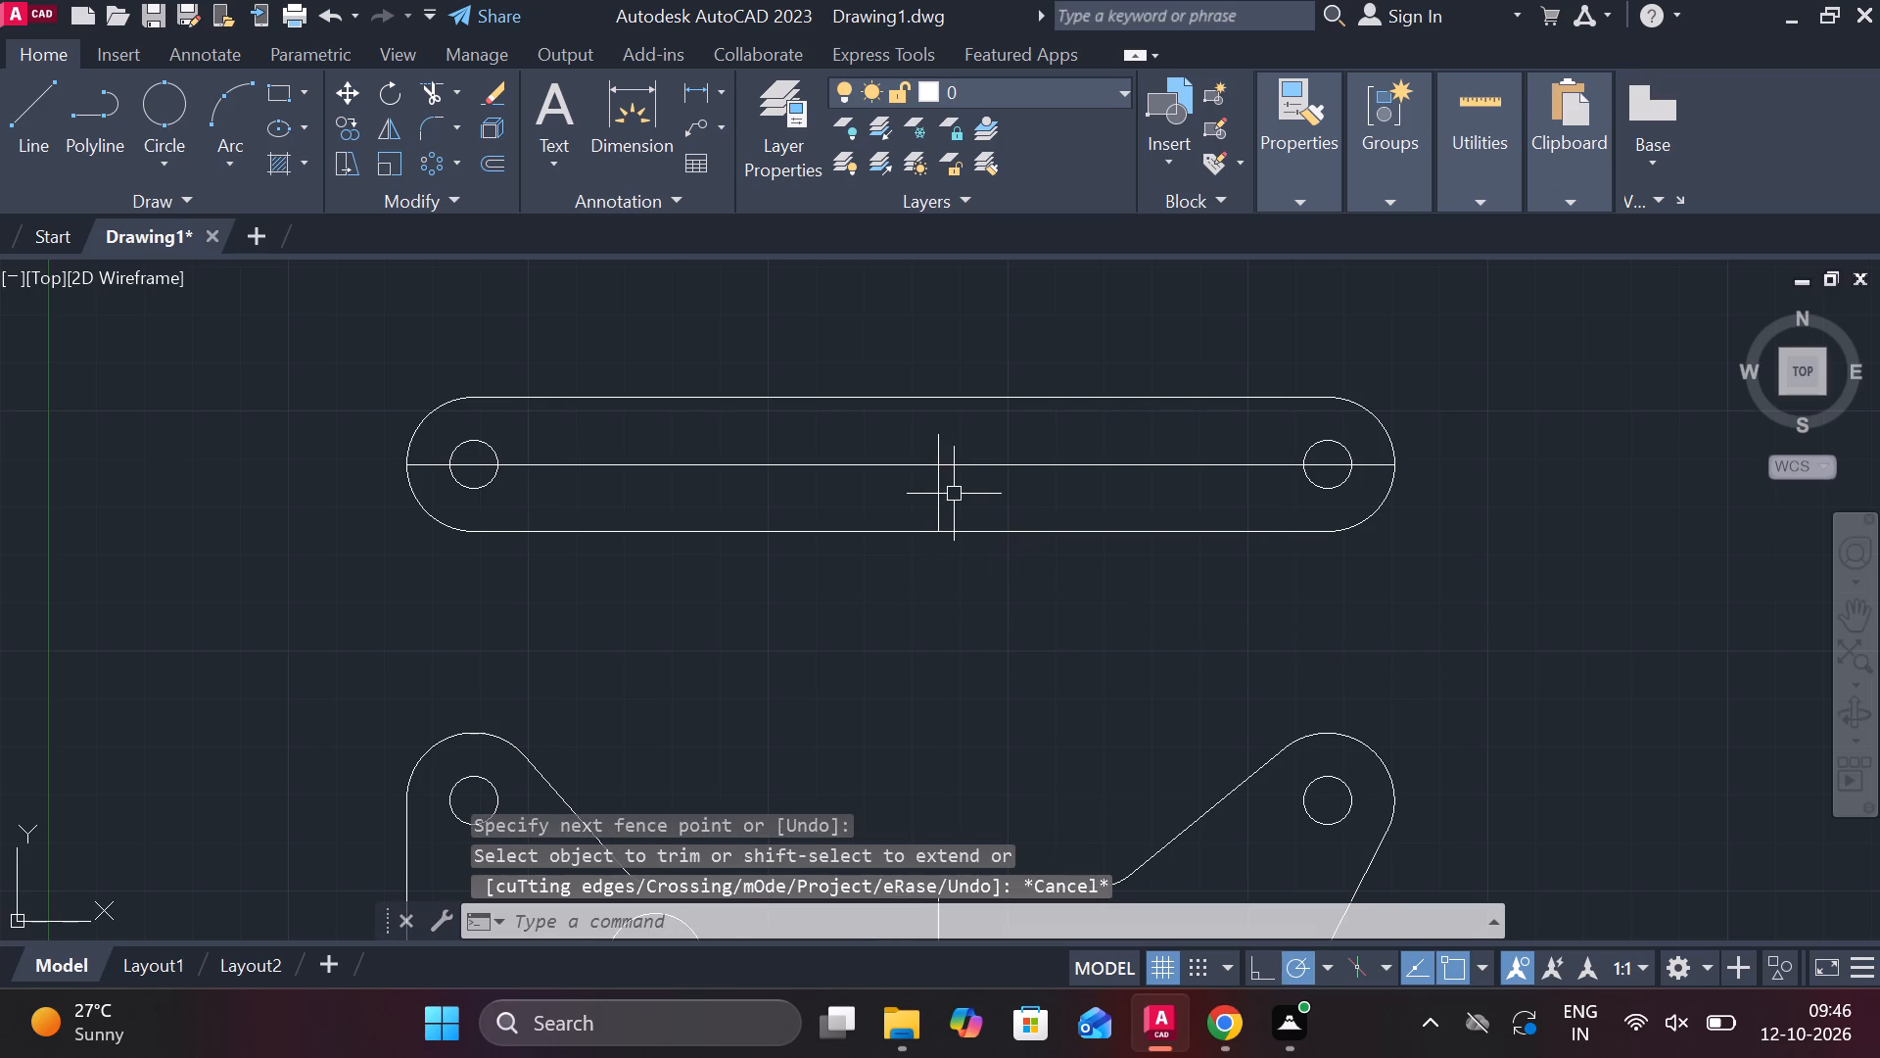
Offset the short vertical centre line inside the slot outline 44 to the left and 36 to the right.
{"action": "left_click", "coordinate": [928, 502]}
{"action": "left_click", "coordinate": [931, 502]}
{"action": "left_click", "coordinate": [936, 501]}
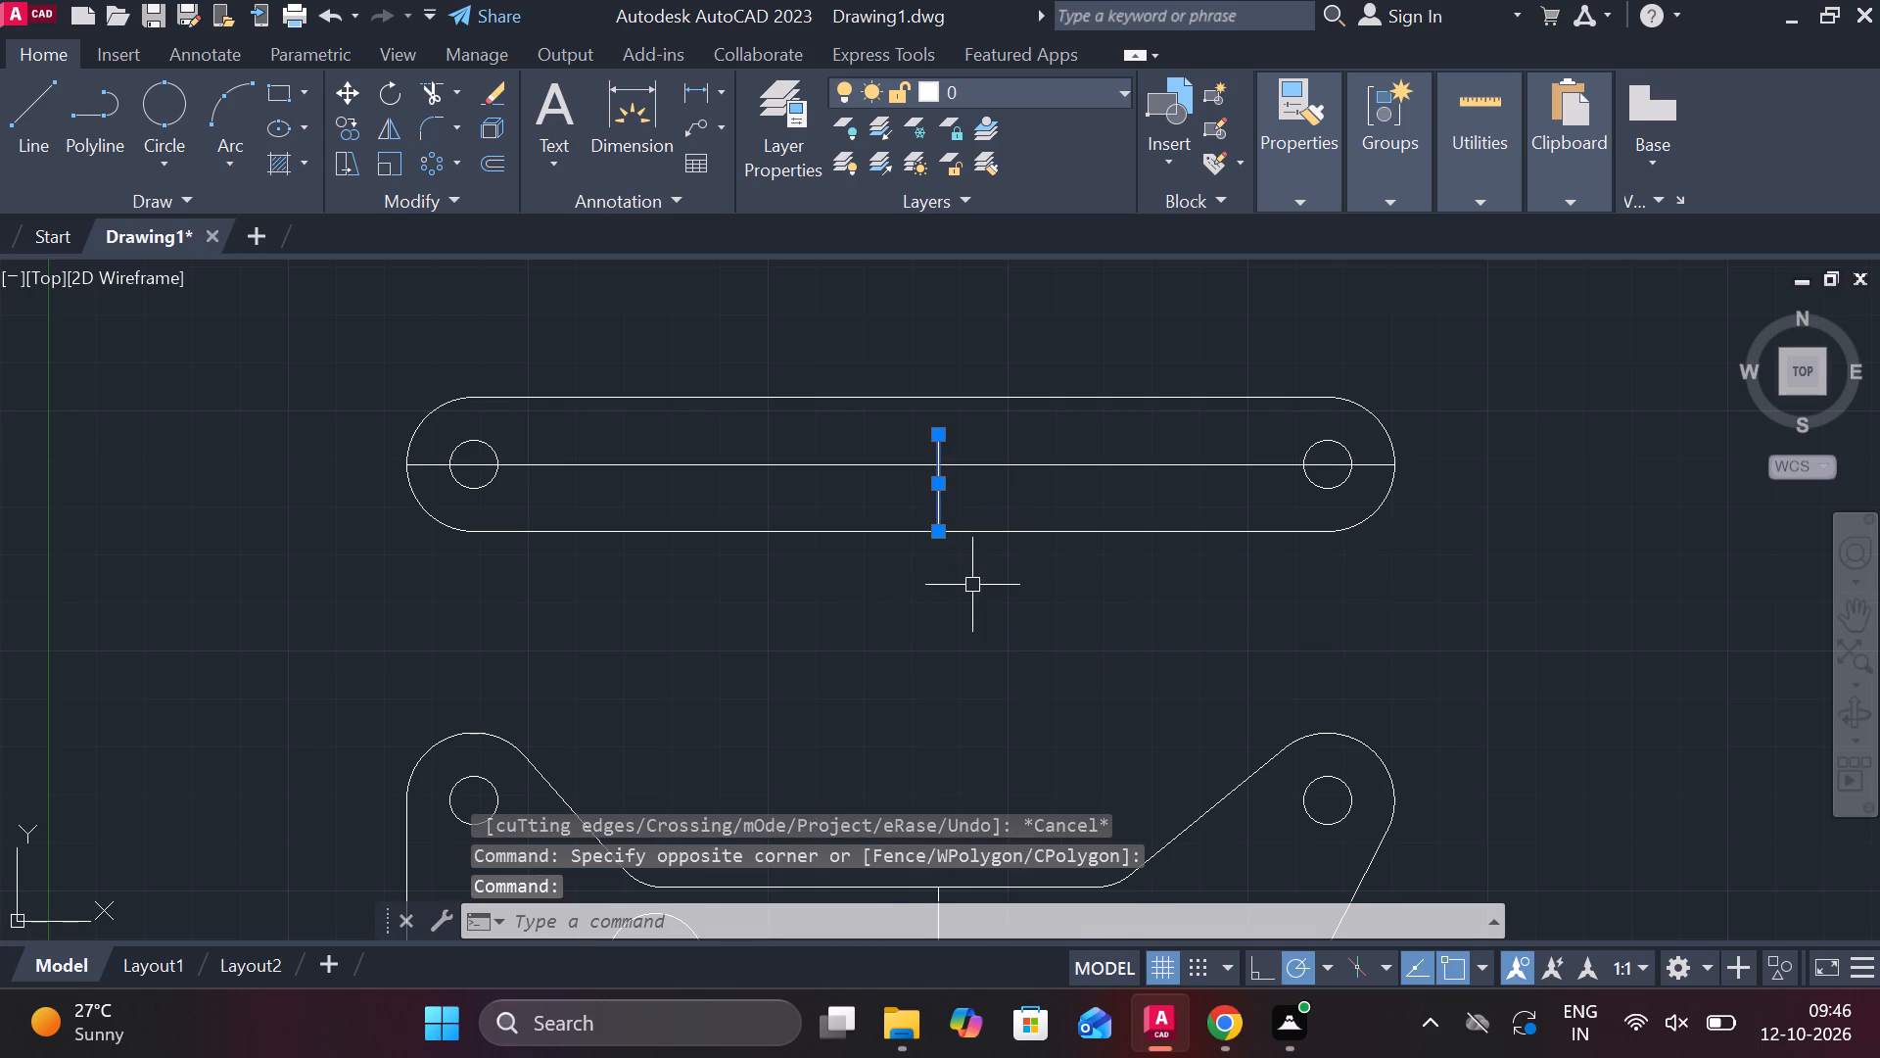
{"action": "key", "text": "o"}
{"action": "key", "text": "Return"}
{"action": "key", "text": "Return"}
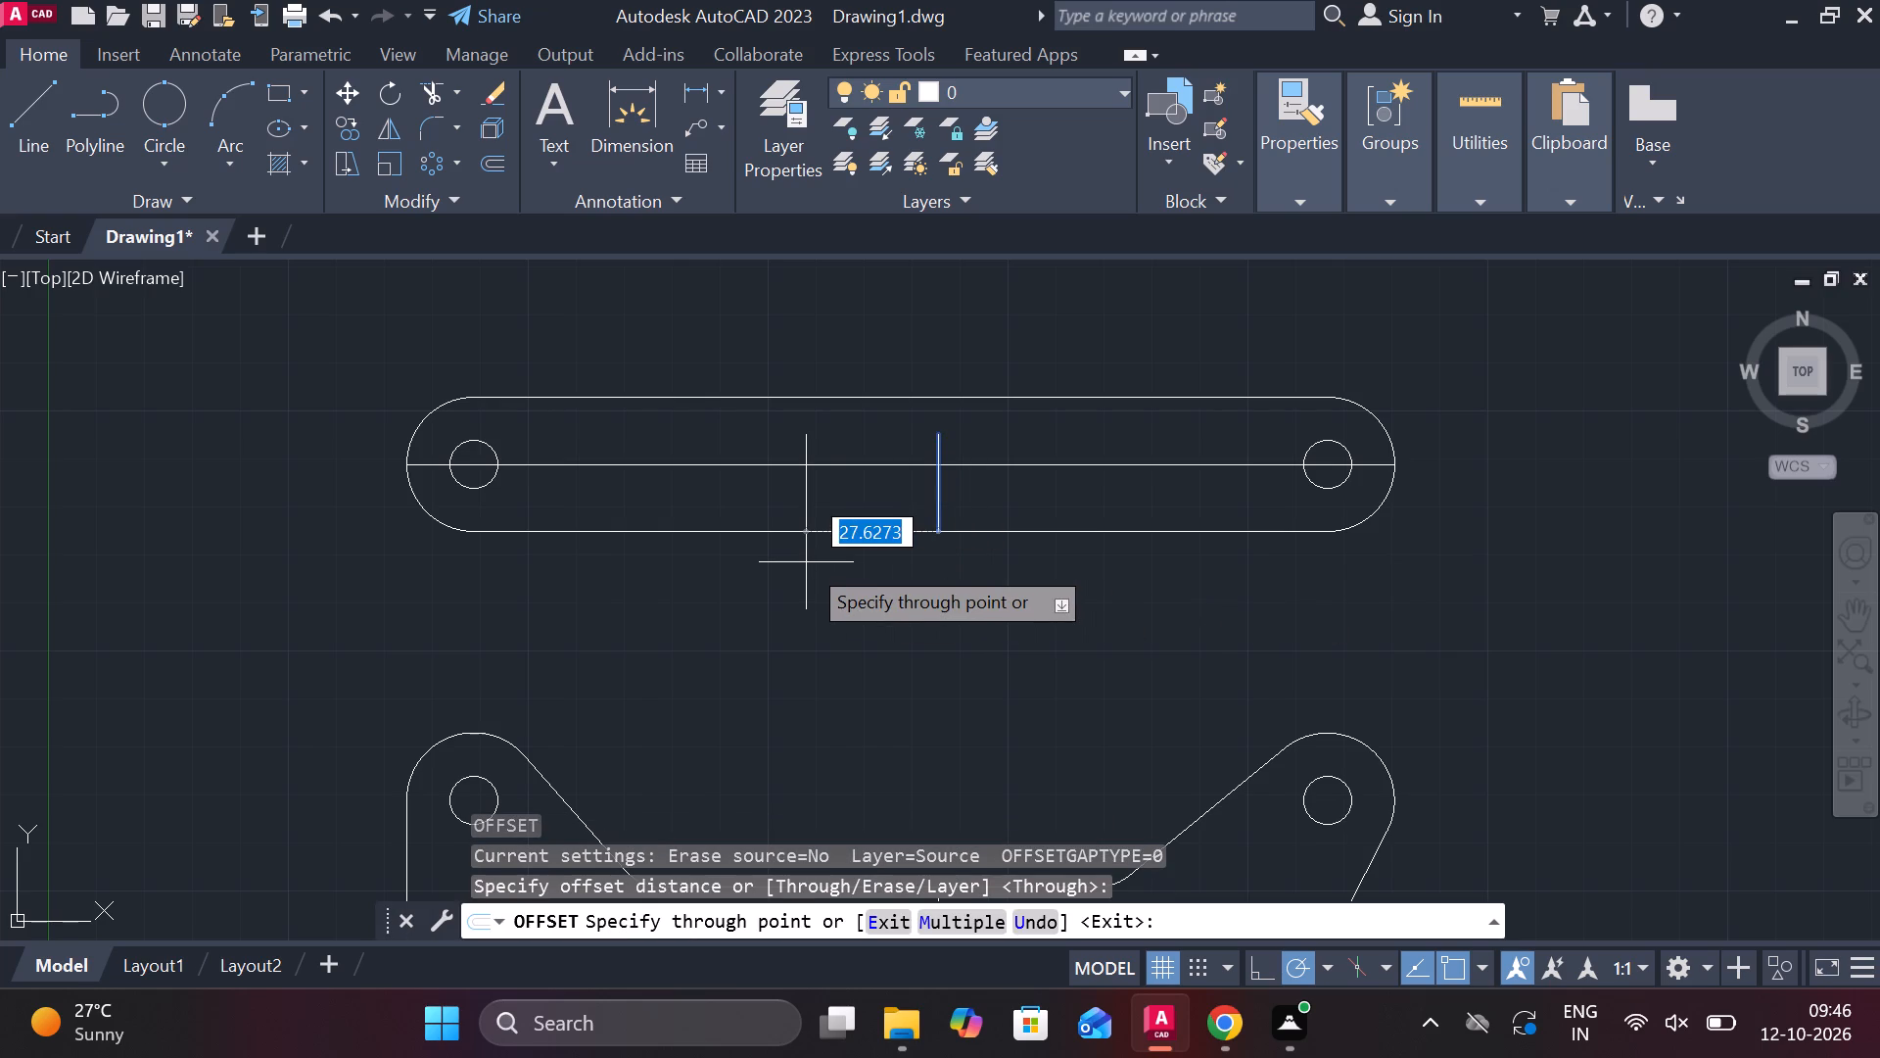
{"action": "type", "text": "44"}
{"action": "key", "text": "space"}
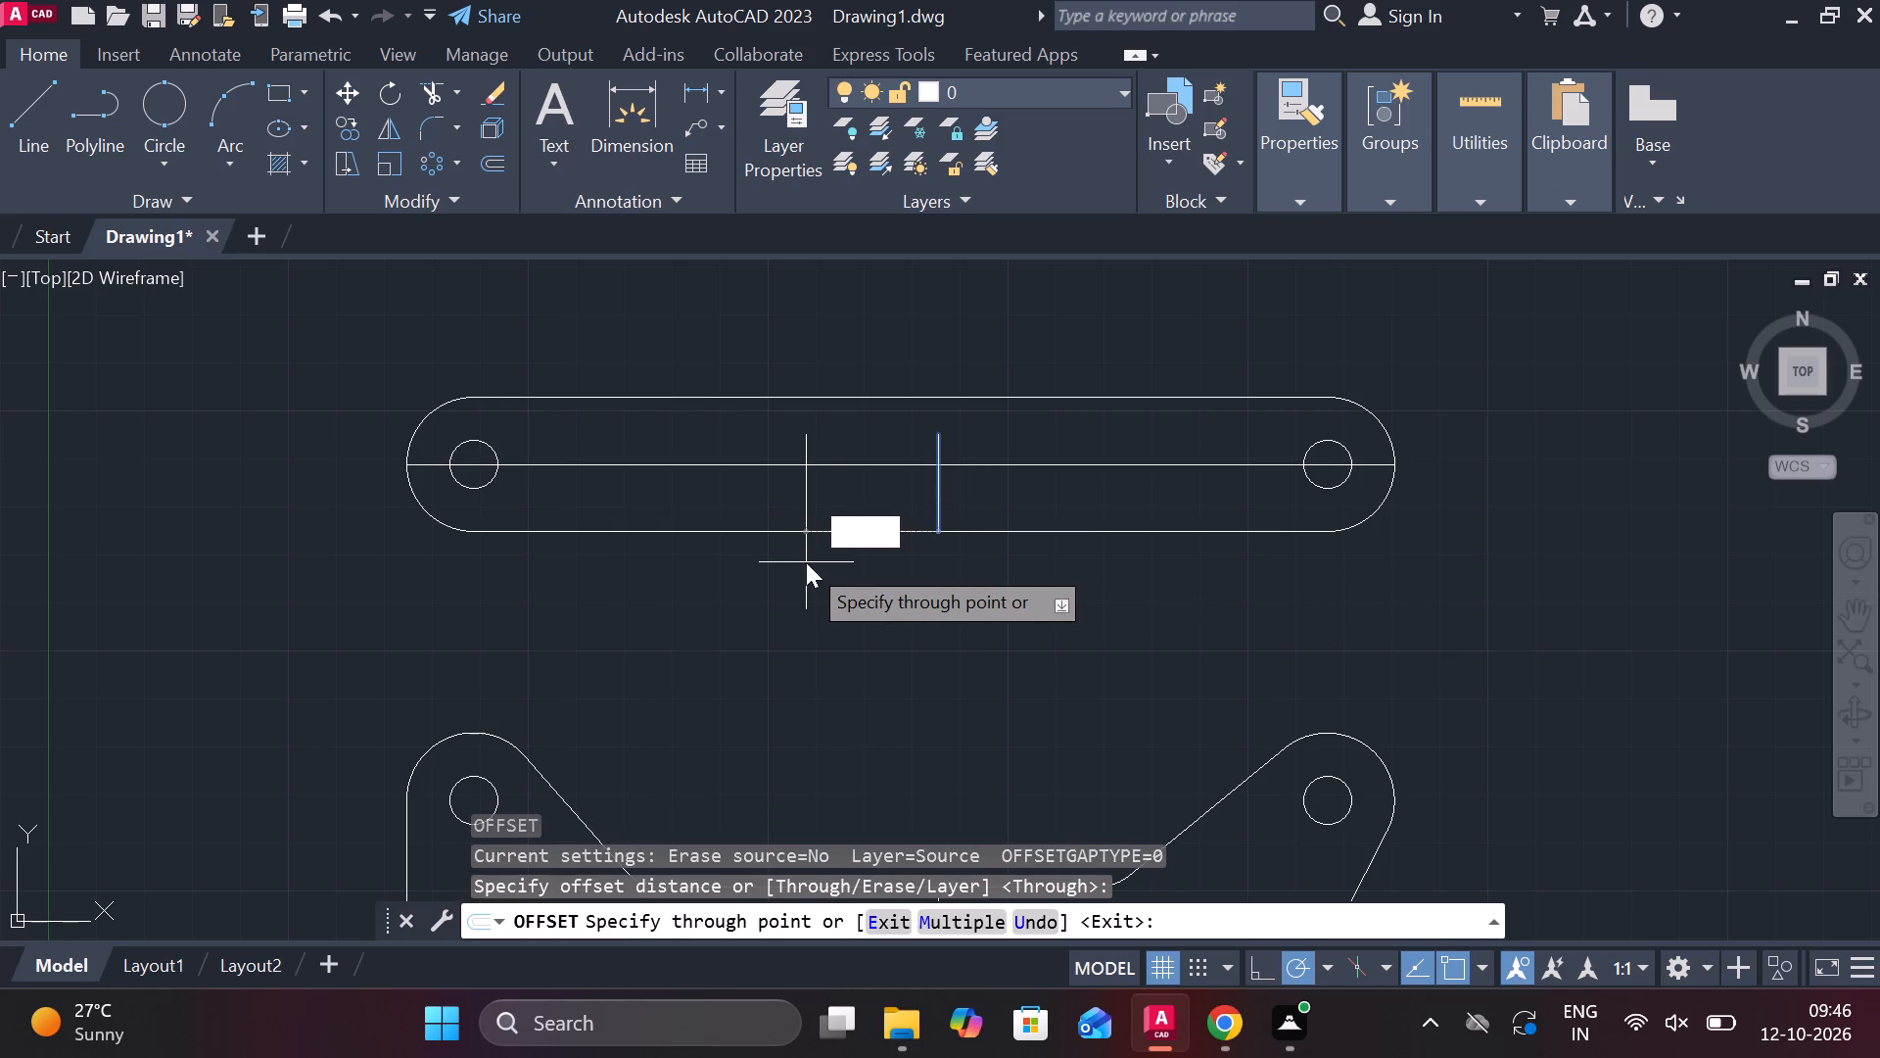
{"action": "left_click", "coordinate": [934, 492]}
{"action": "type", "text": "36"}
{"action": "key", "text": "space"}
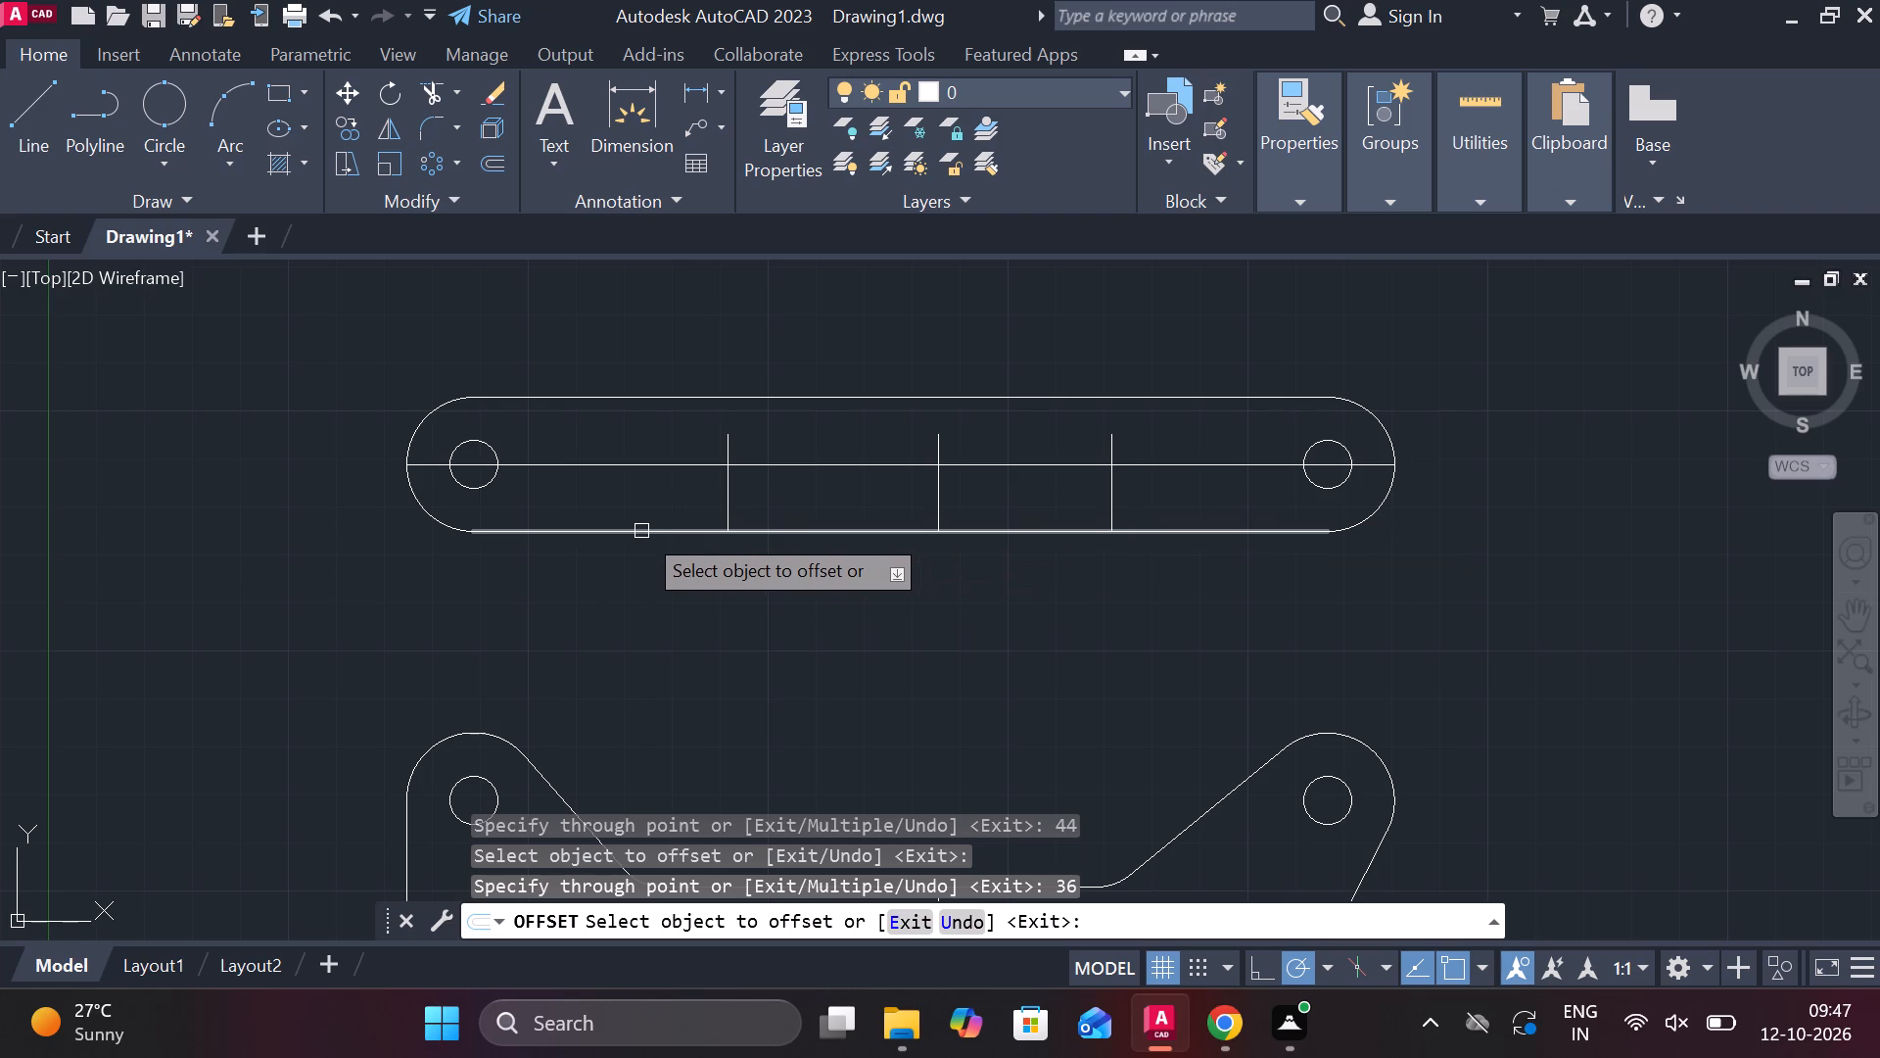
Offset the slot outline's bottom line upward by 11.5 and by 16.5.
{"action": "left_click", "coordinate": [689, 535]}
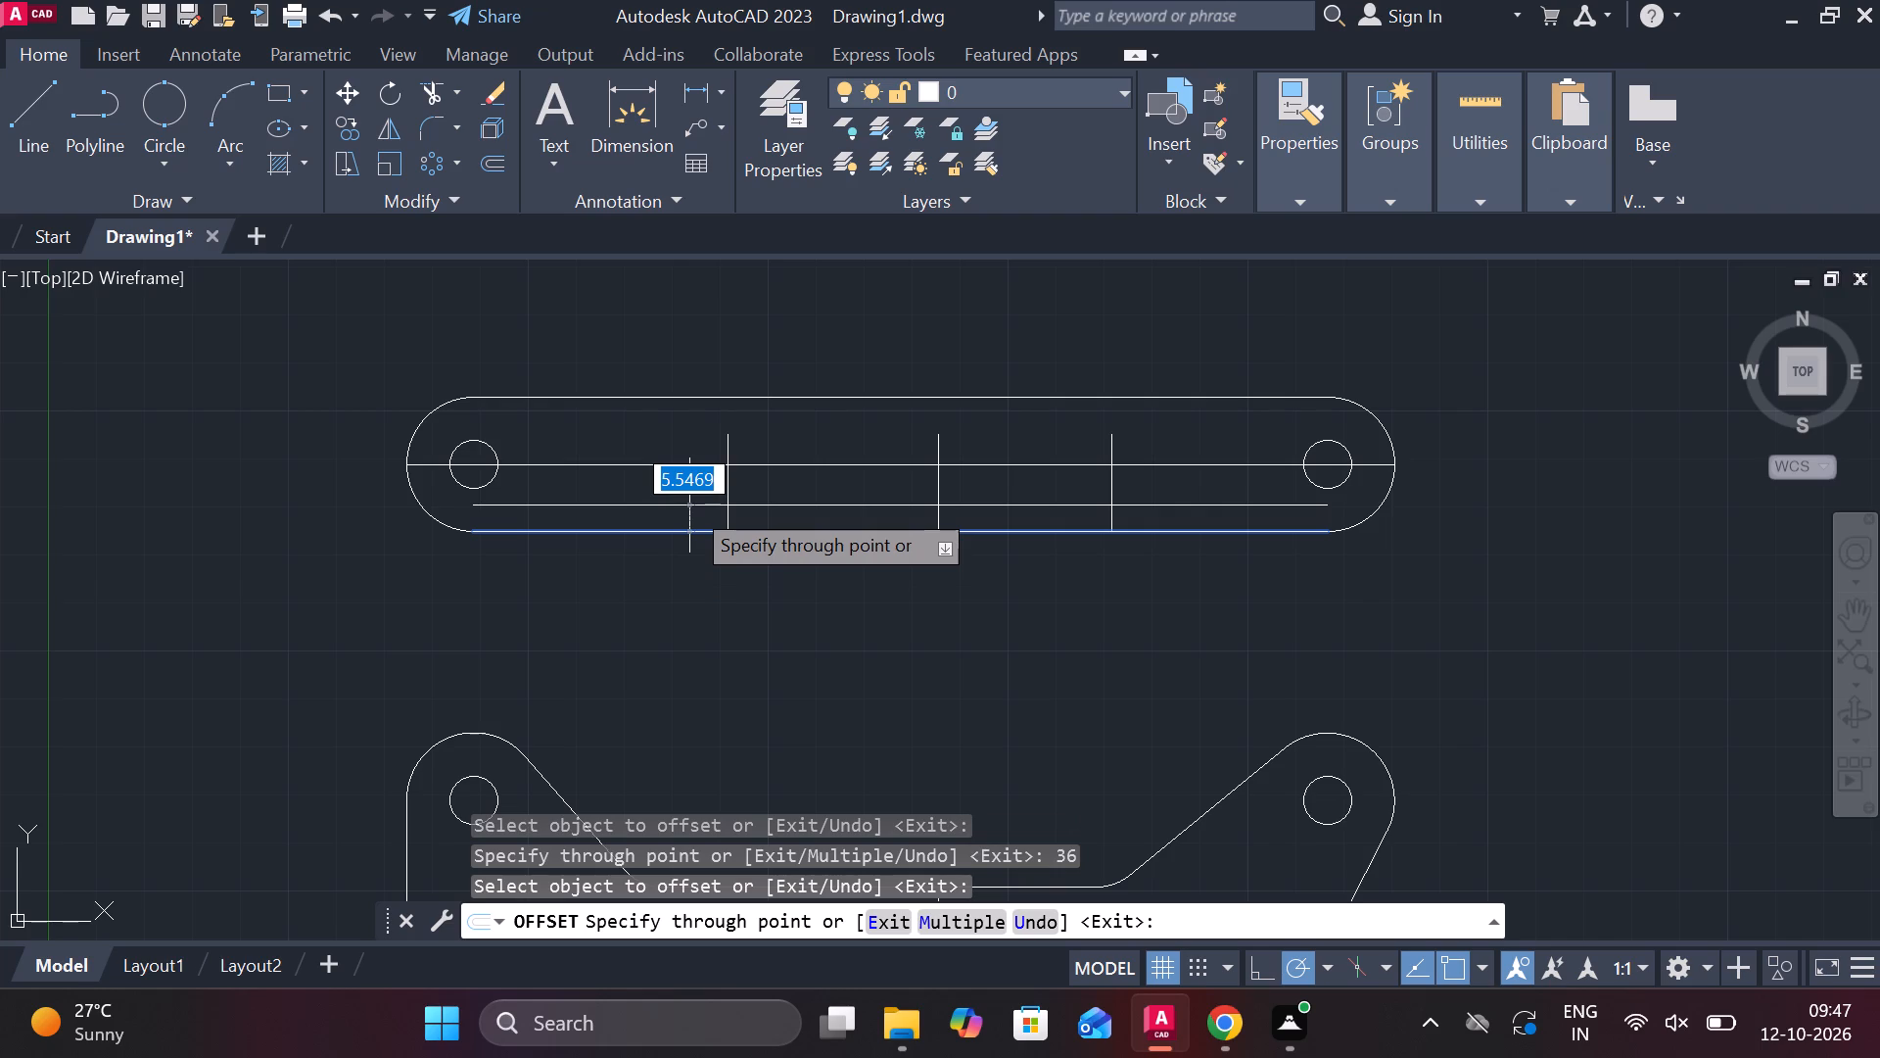
{"action": "type", "text": "11"}
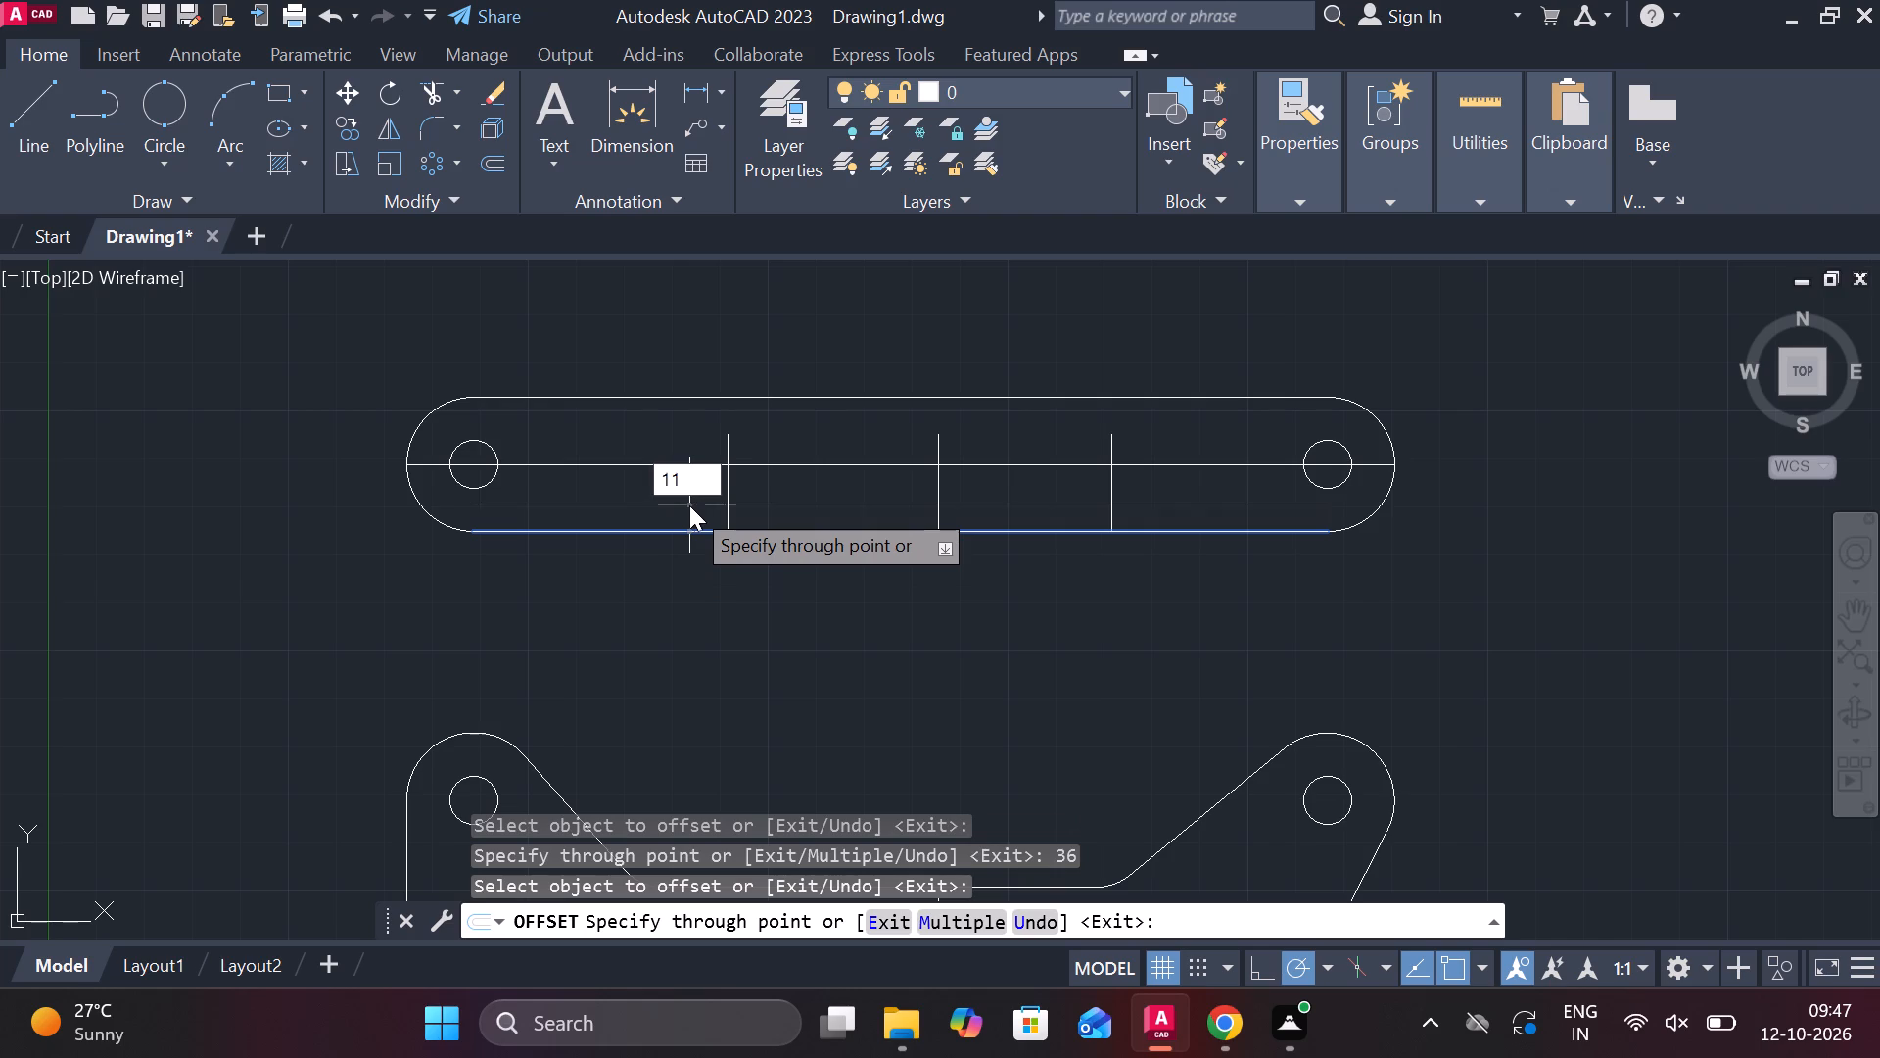
{"action": "key", "text": "period"}
{"action": "type", "text": "5"}
{"action": "key", "text": "space"}
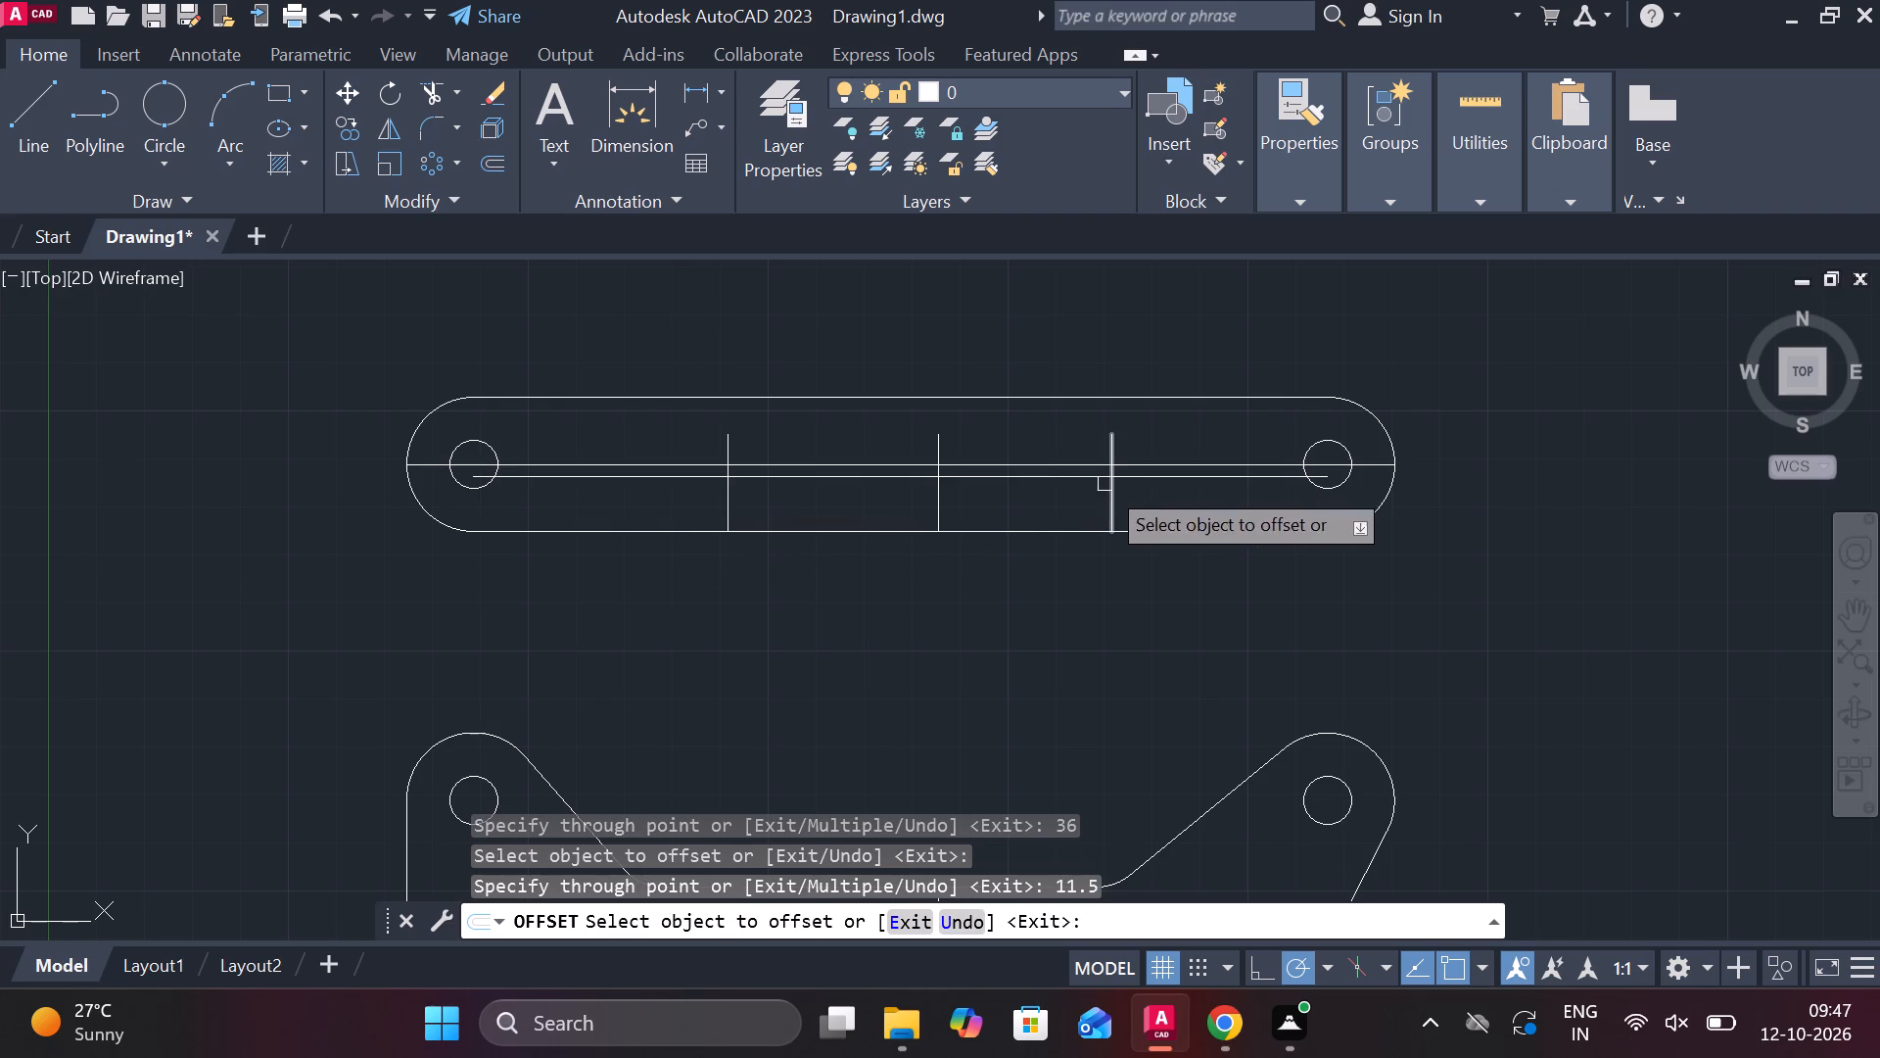
{"action": "left_click", "coordinate": [1104, 528]}
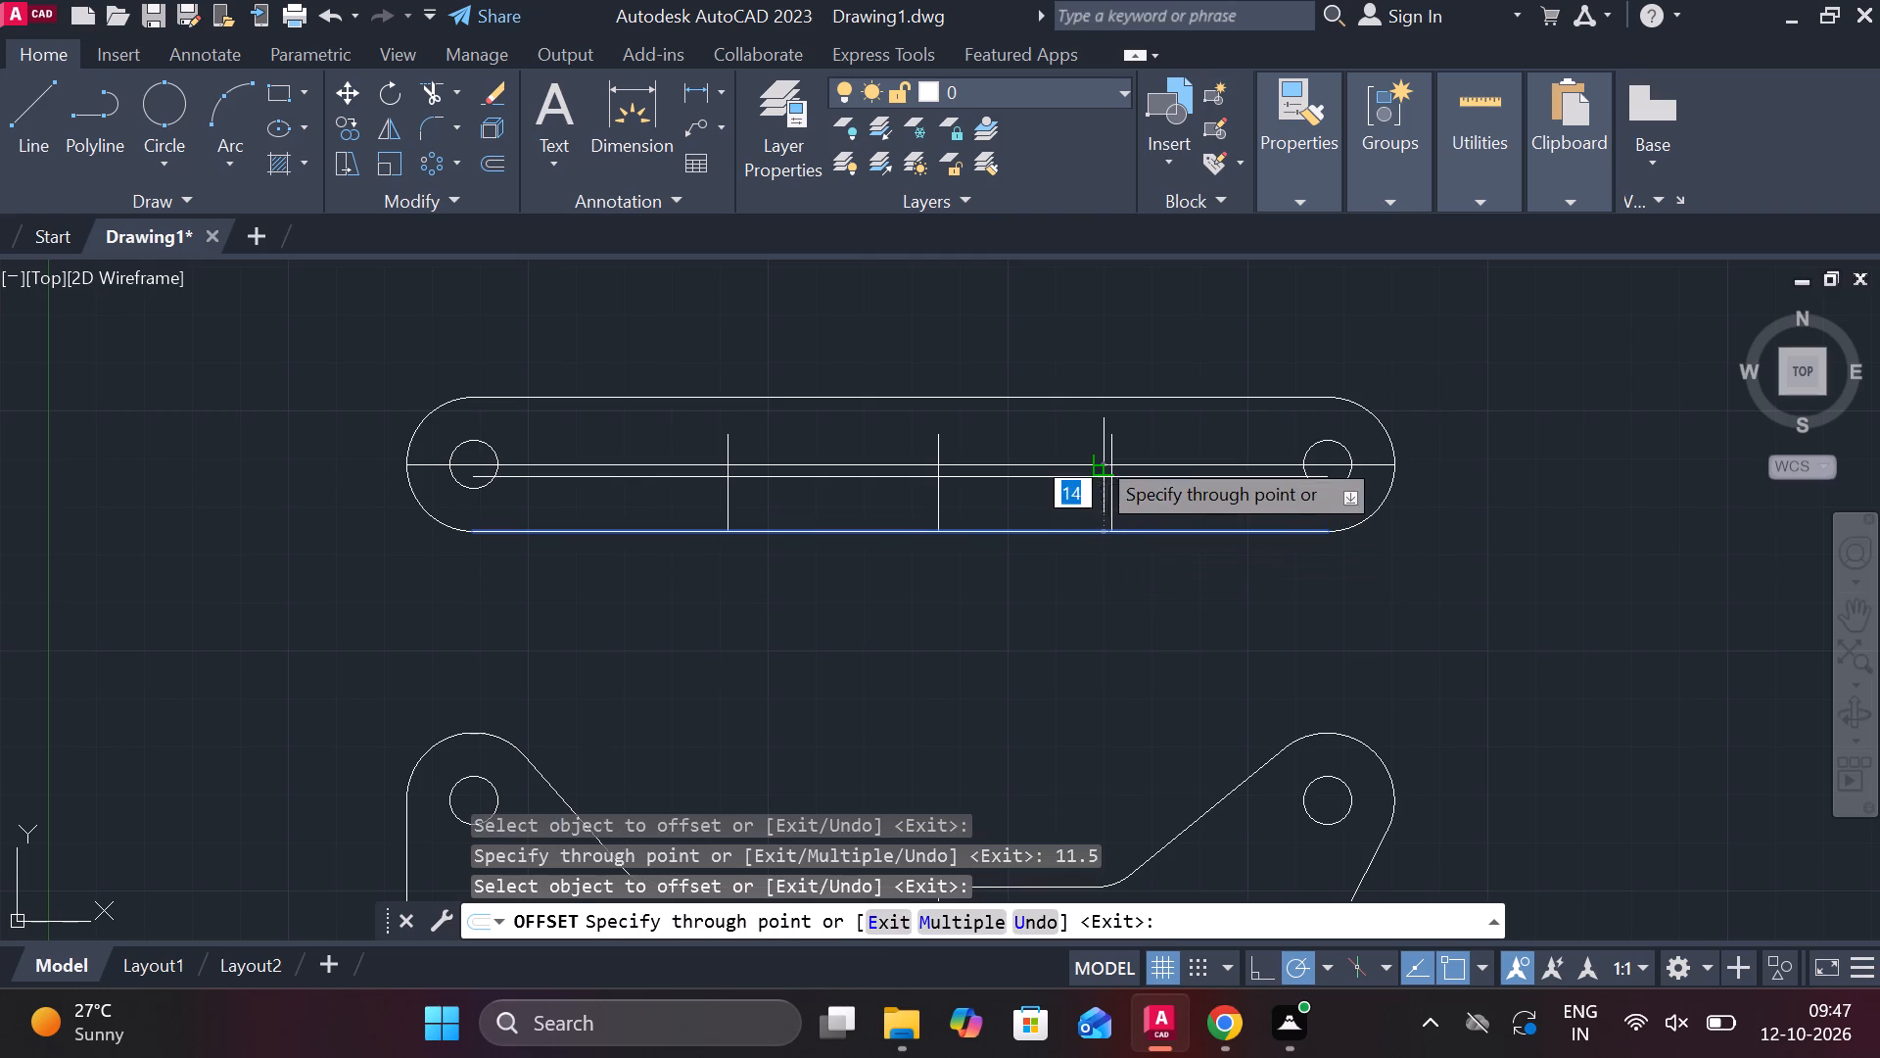
{"action": "type", "text": "16"}
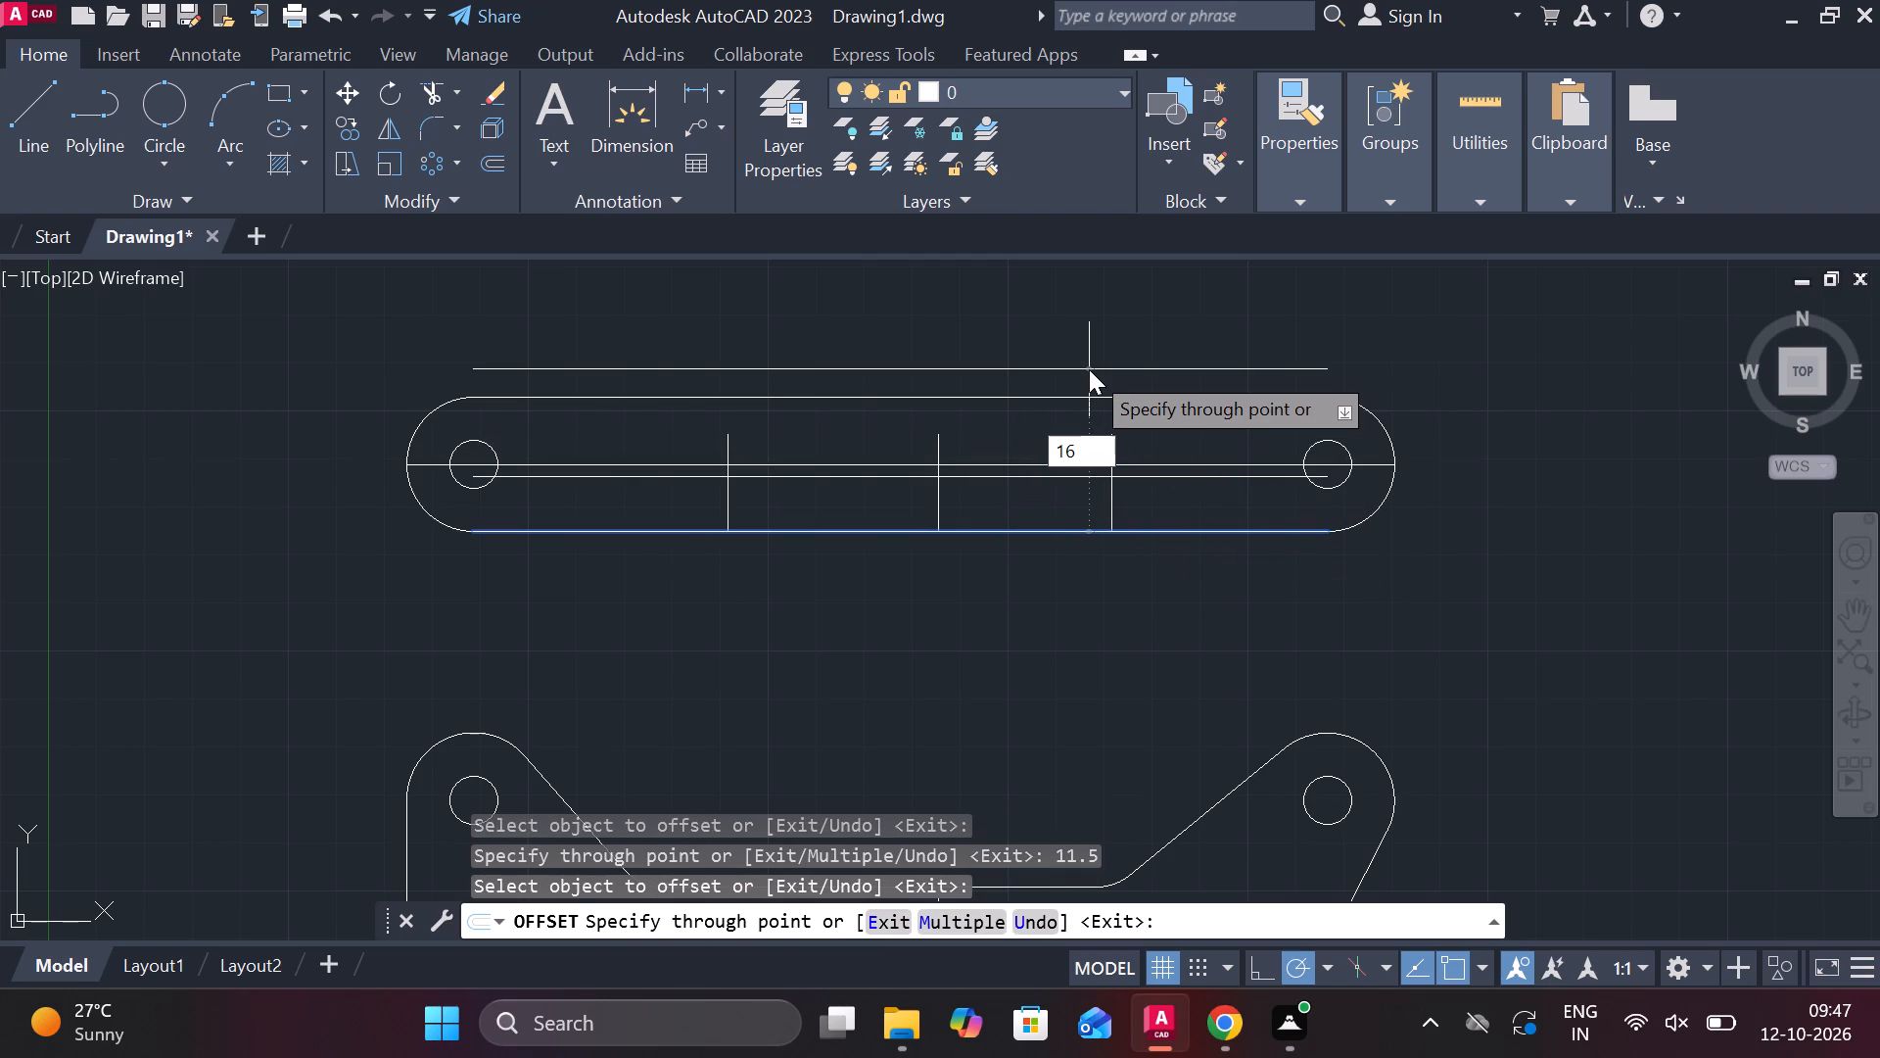
{"action": "type", "text": ".6"}
{"action": "key", "text": "BackSpace"}
{"action": "type", "text": "5"}
{"action": "key", "text": "space"}
{"action": "key", "text": "Escape"}
Draw a diameter 10.3 circle centred where the left vertical offset line crosses the 11.5 offset line.
{"action": "type", "text": "c"}
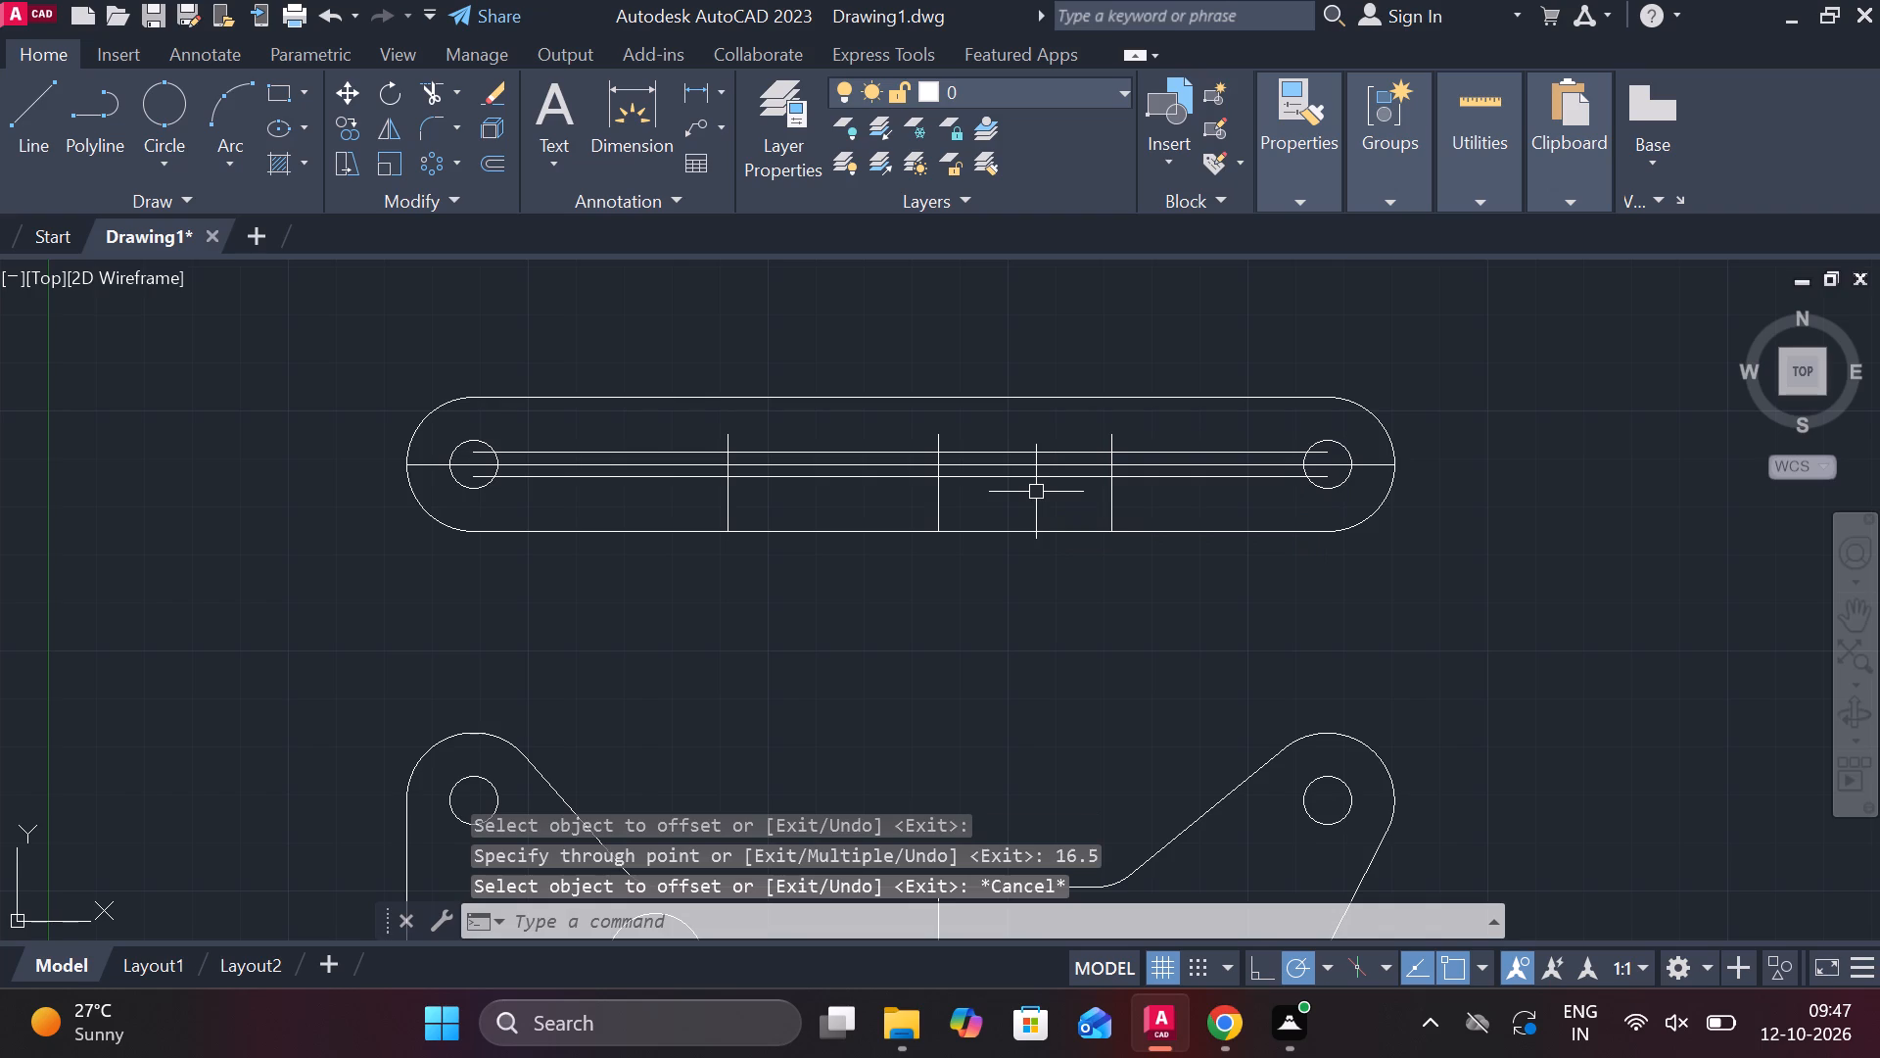
{"action": "key", "text": "space"}
{"action": "scroll", "coordinate": [679, 473], "scroll_direction": "up", "scroll_amount": 3}
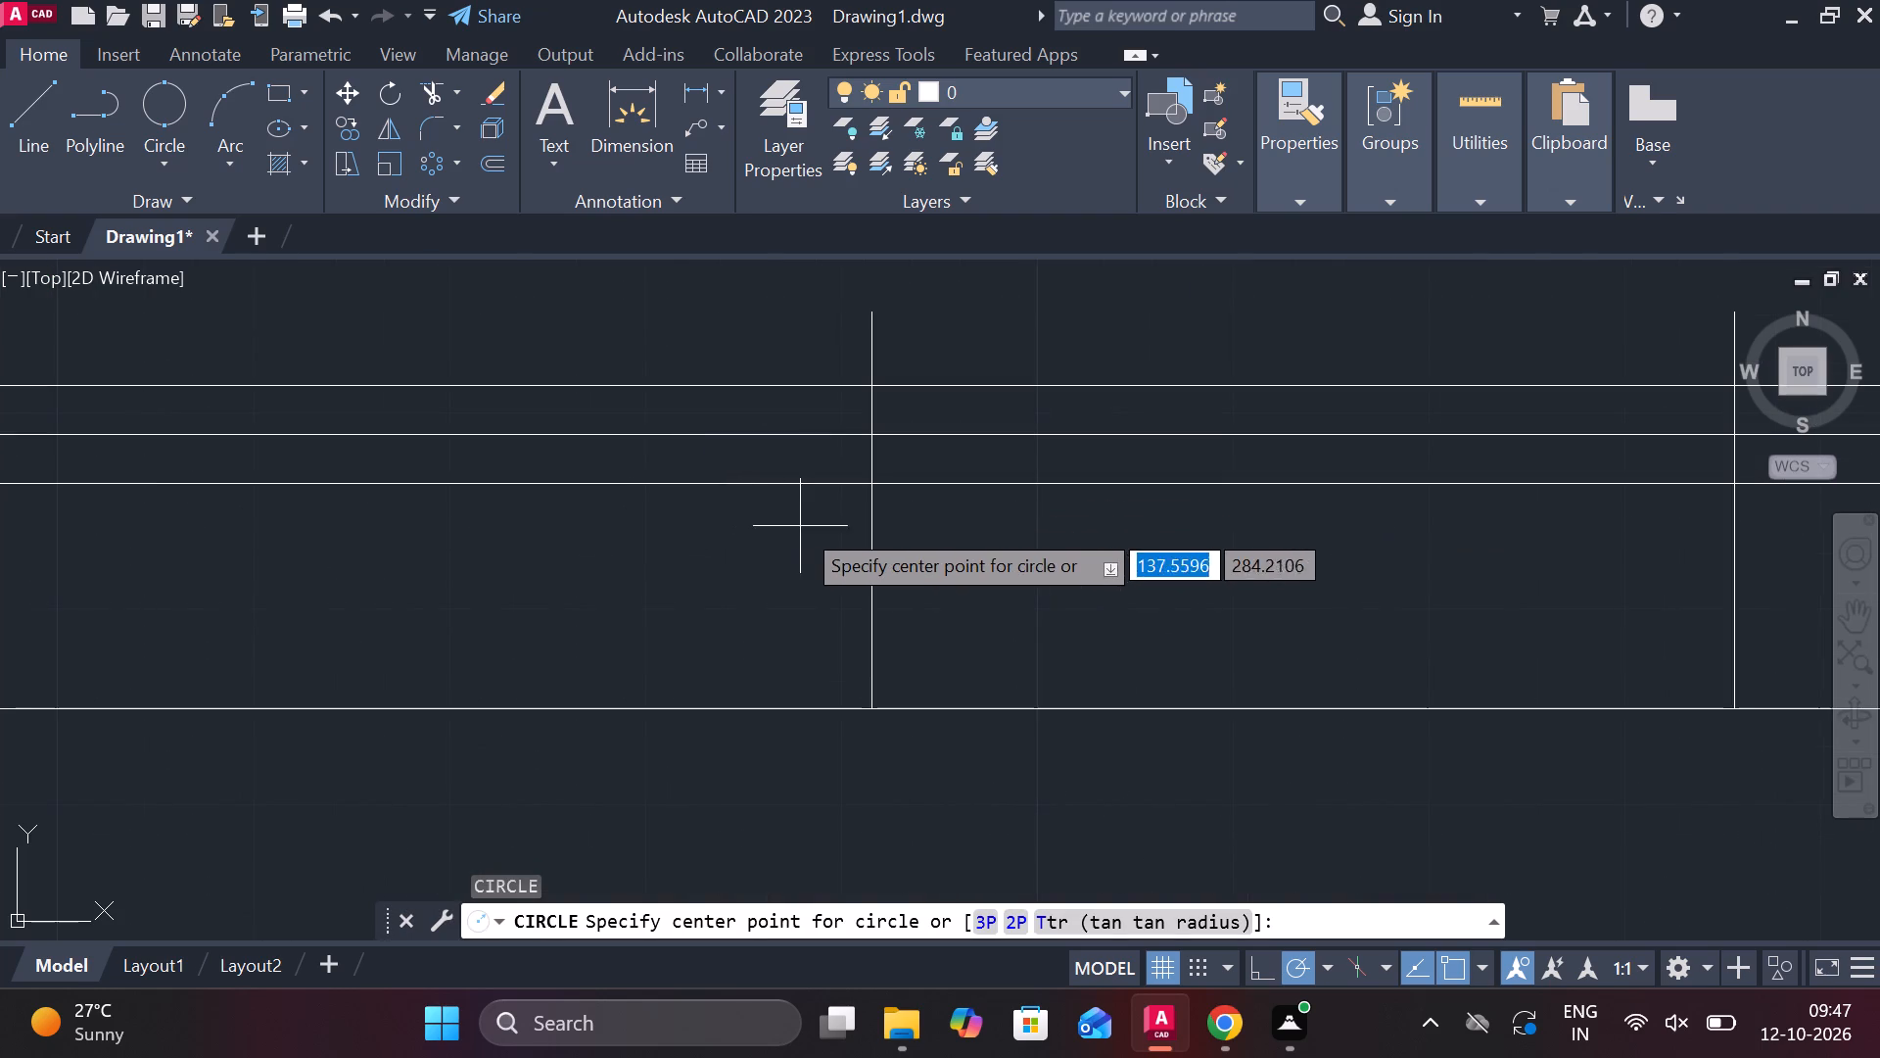
{"action": "left_click", "coordinate": [861, 481]}
{"action": "scroll", "coordinate": [896, 487], "scroll_direction": "down", "scroll_amount": 2}
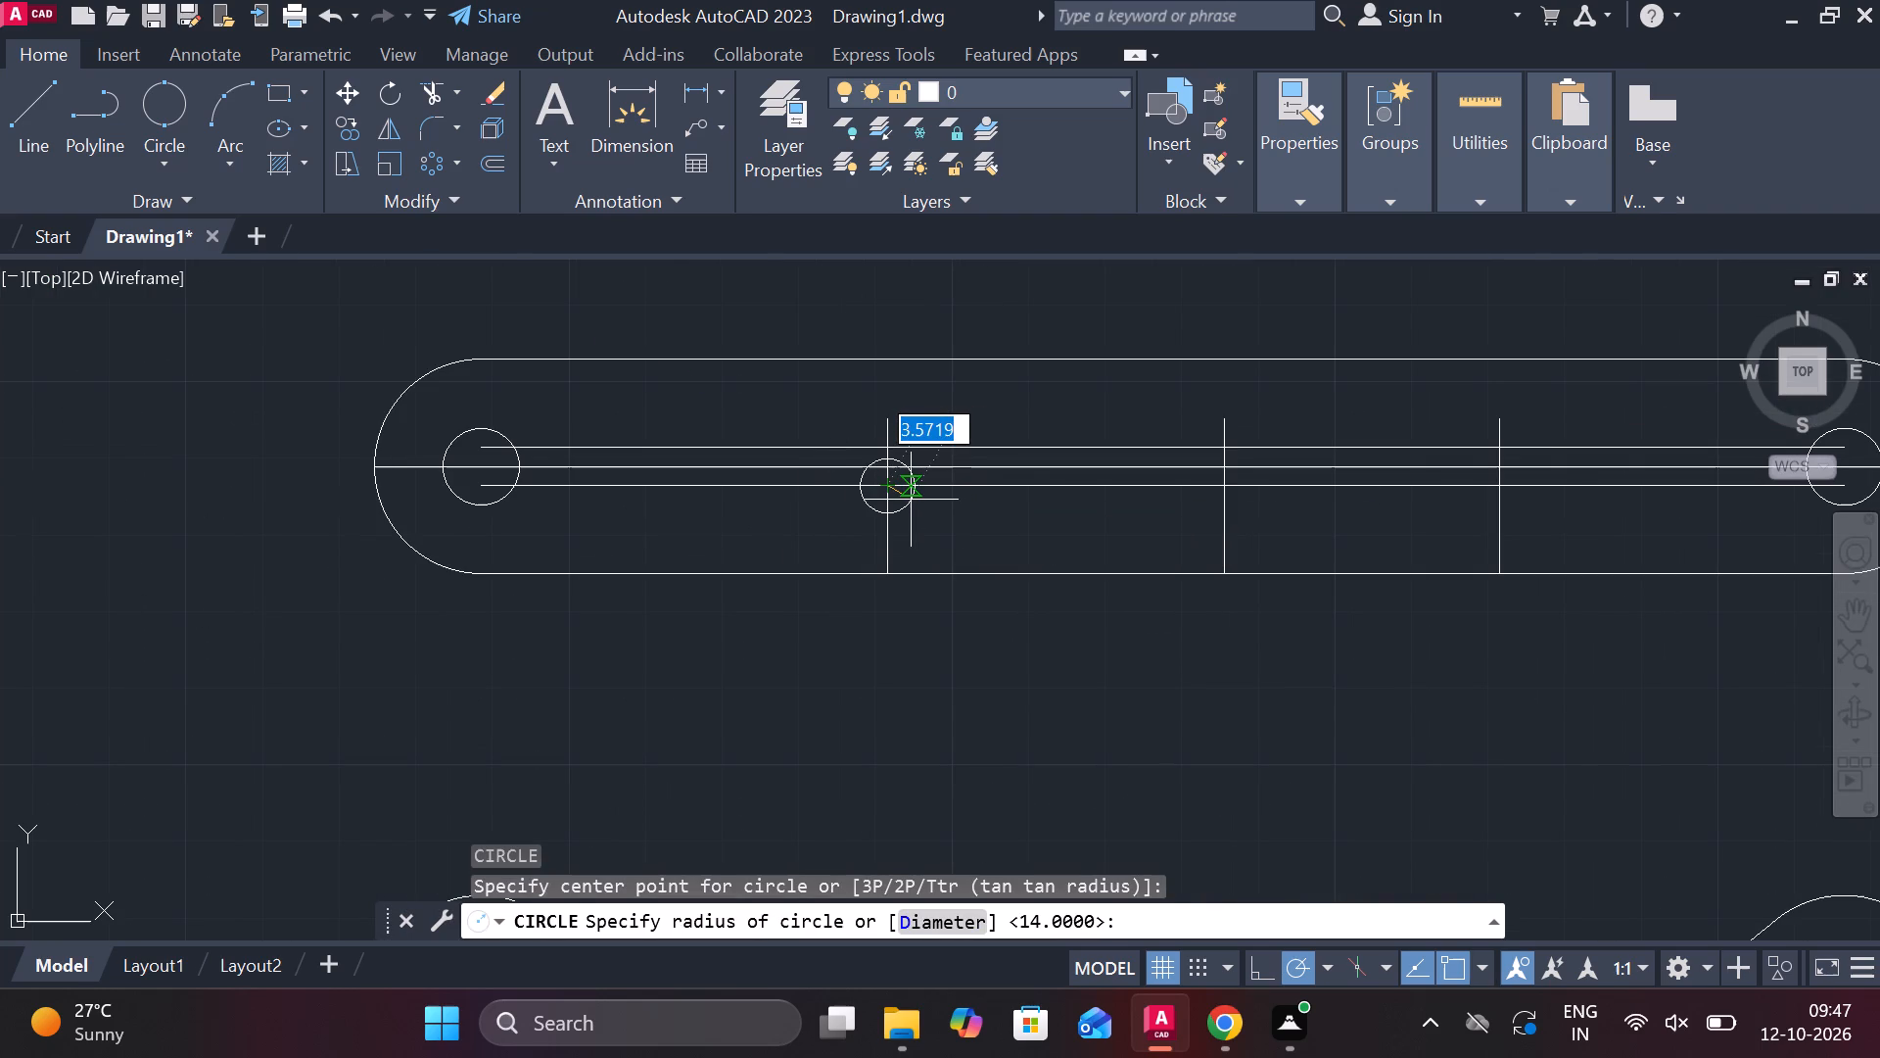
{"action": "type", "text": "d 10."}
{"action": "key", "text": "3"}
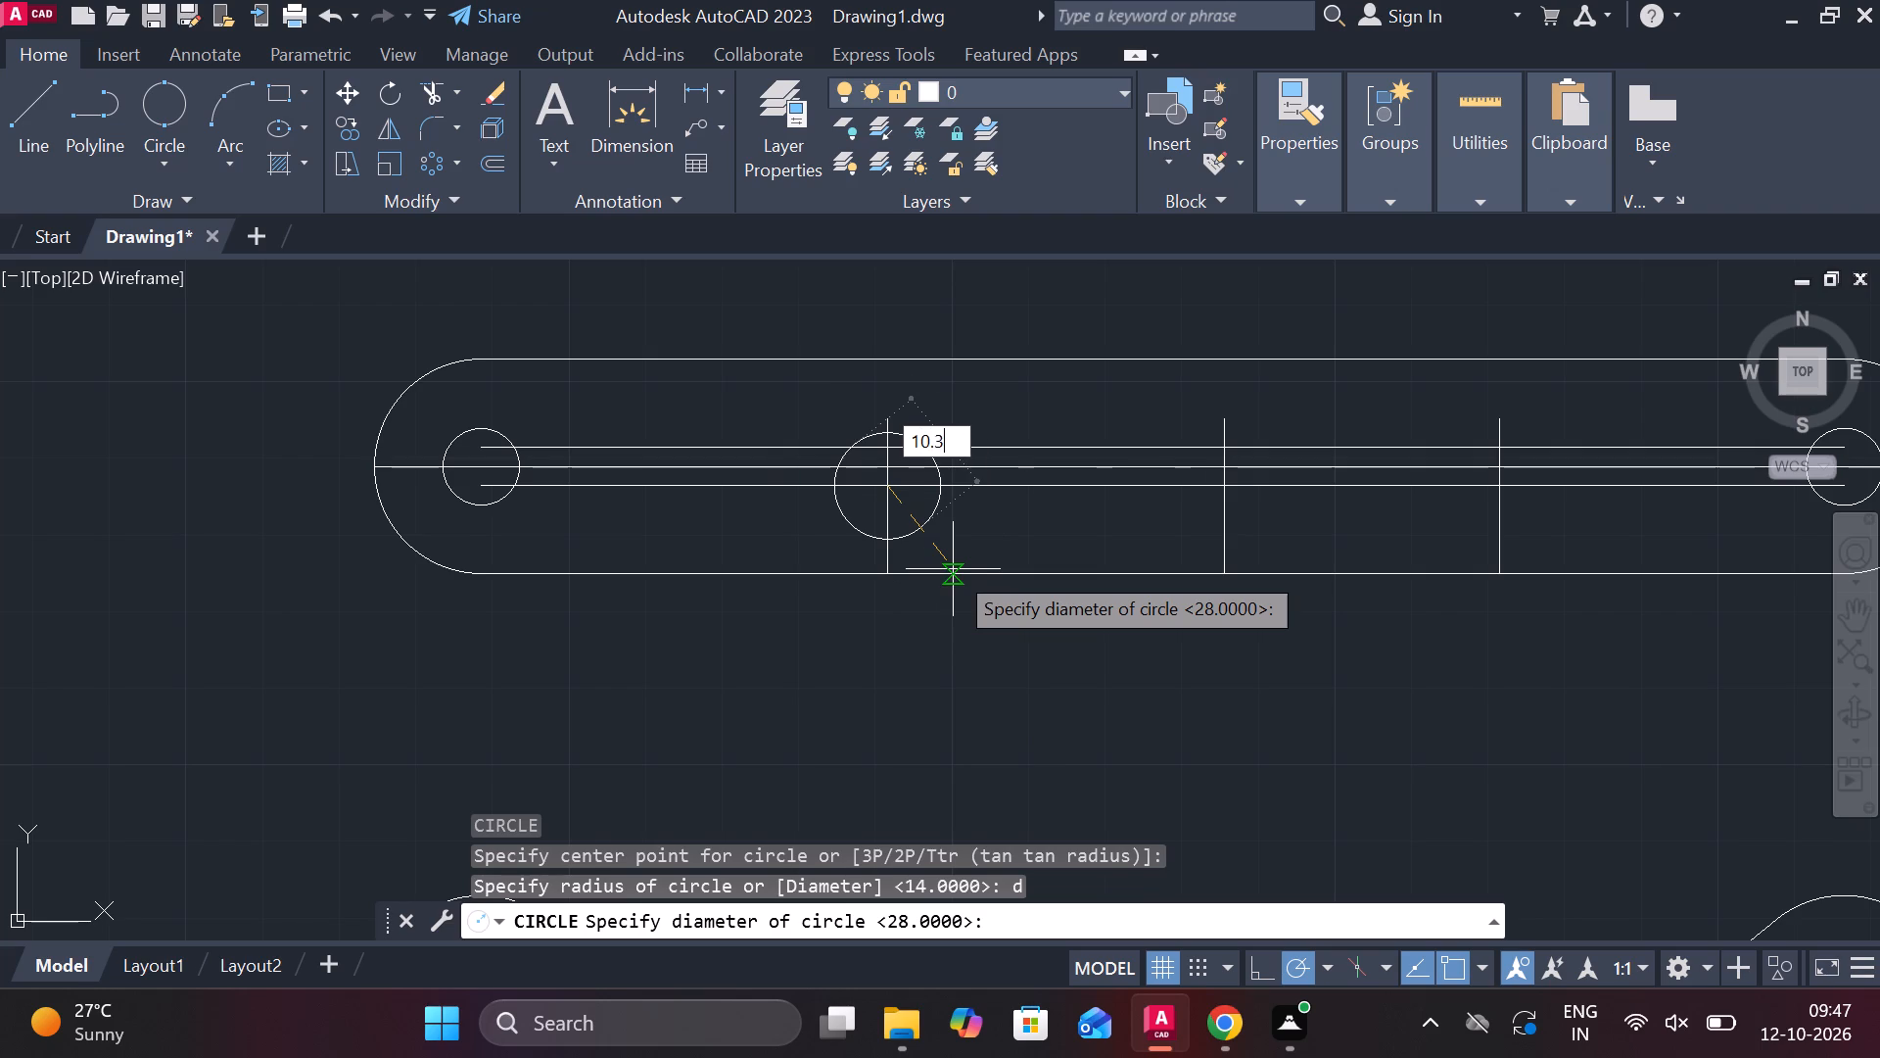
{"action": "key", "text": "Return"}
Draw a diameter 10.3 circle centred where the right vertical offset line crosses the 16.5 offset line.
{"action": "middle_click_drag", "start_coordinate": [1082, 492], "coordinate": [939, 512]}
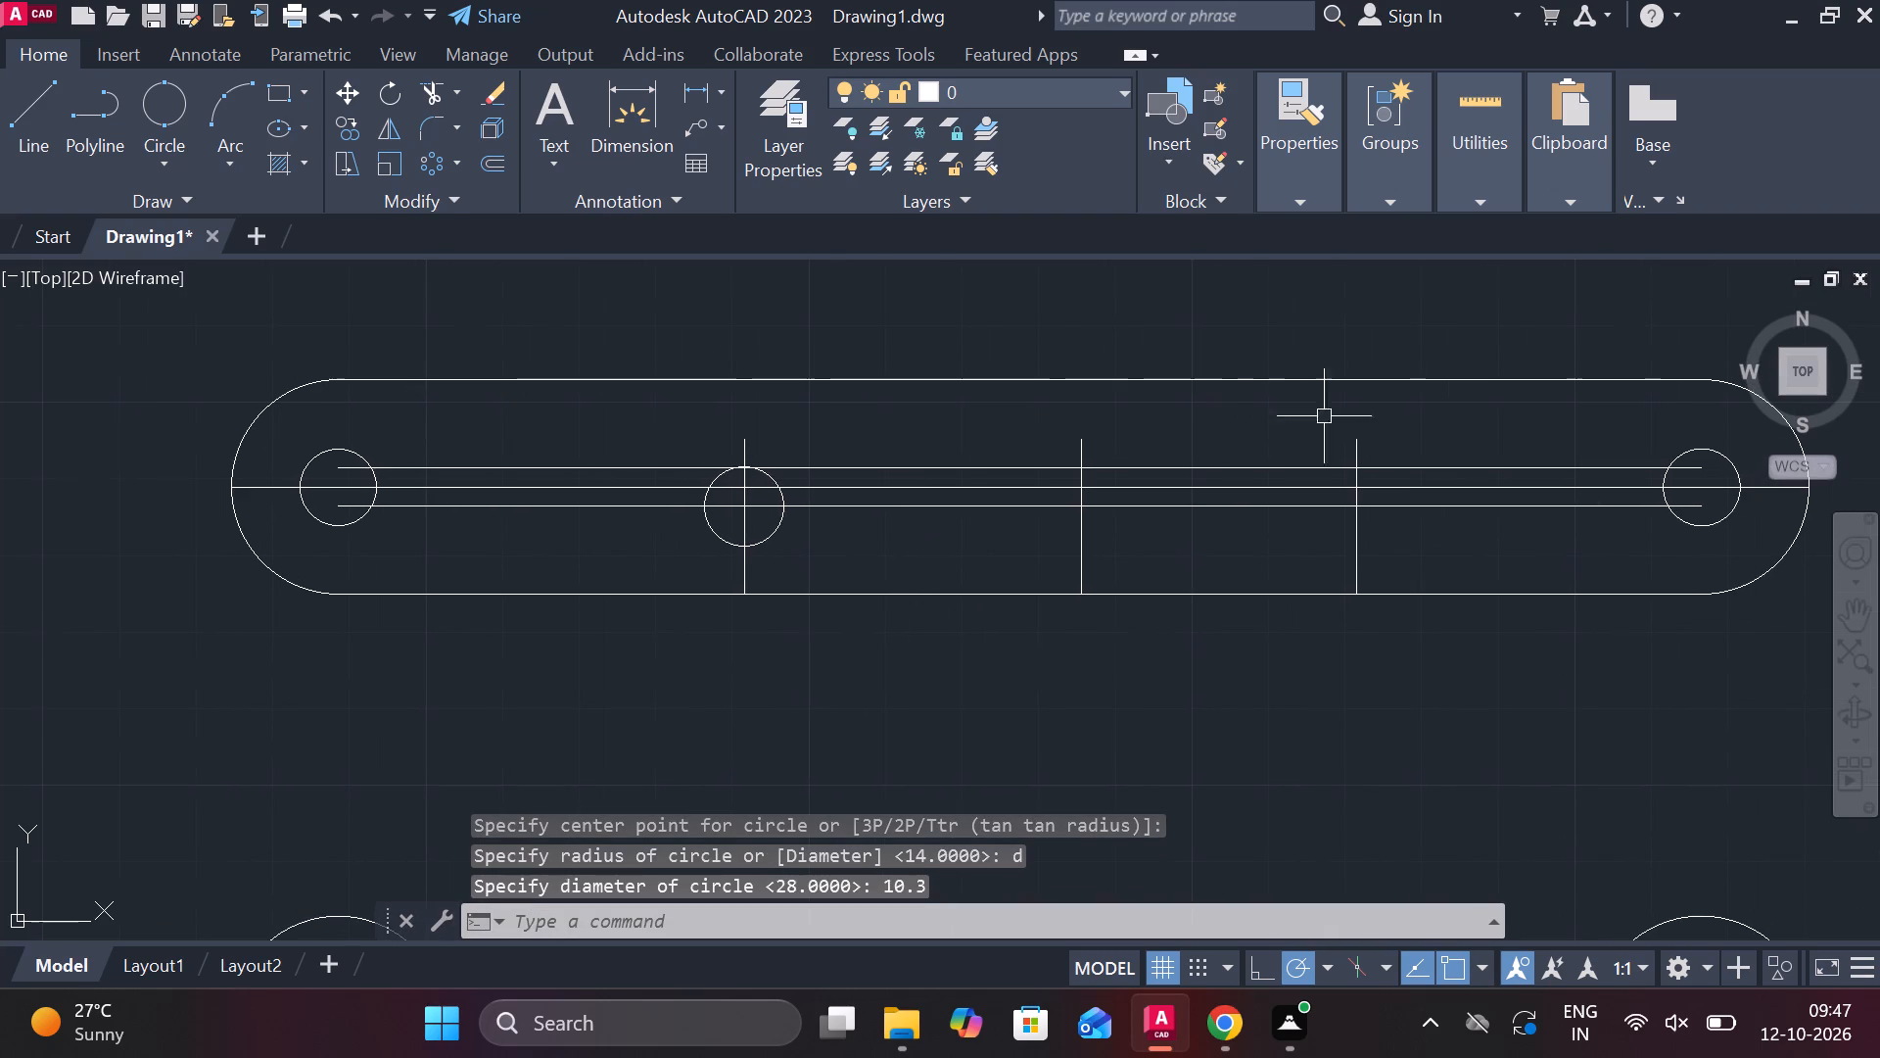
{"action": "key", "text": "space"}
{"action": "scroll", "coordinate": [1386, 455], "scroll_direction": "up", "scroll_amount": 2}
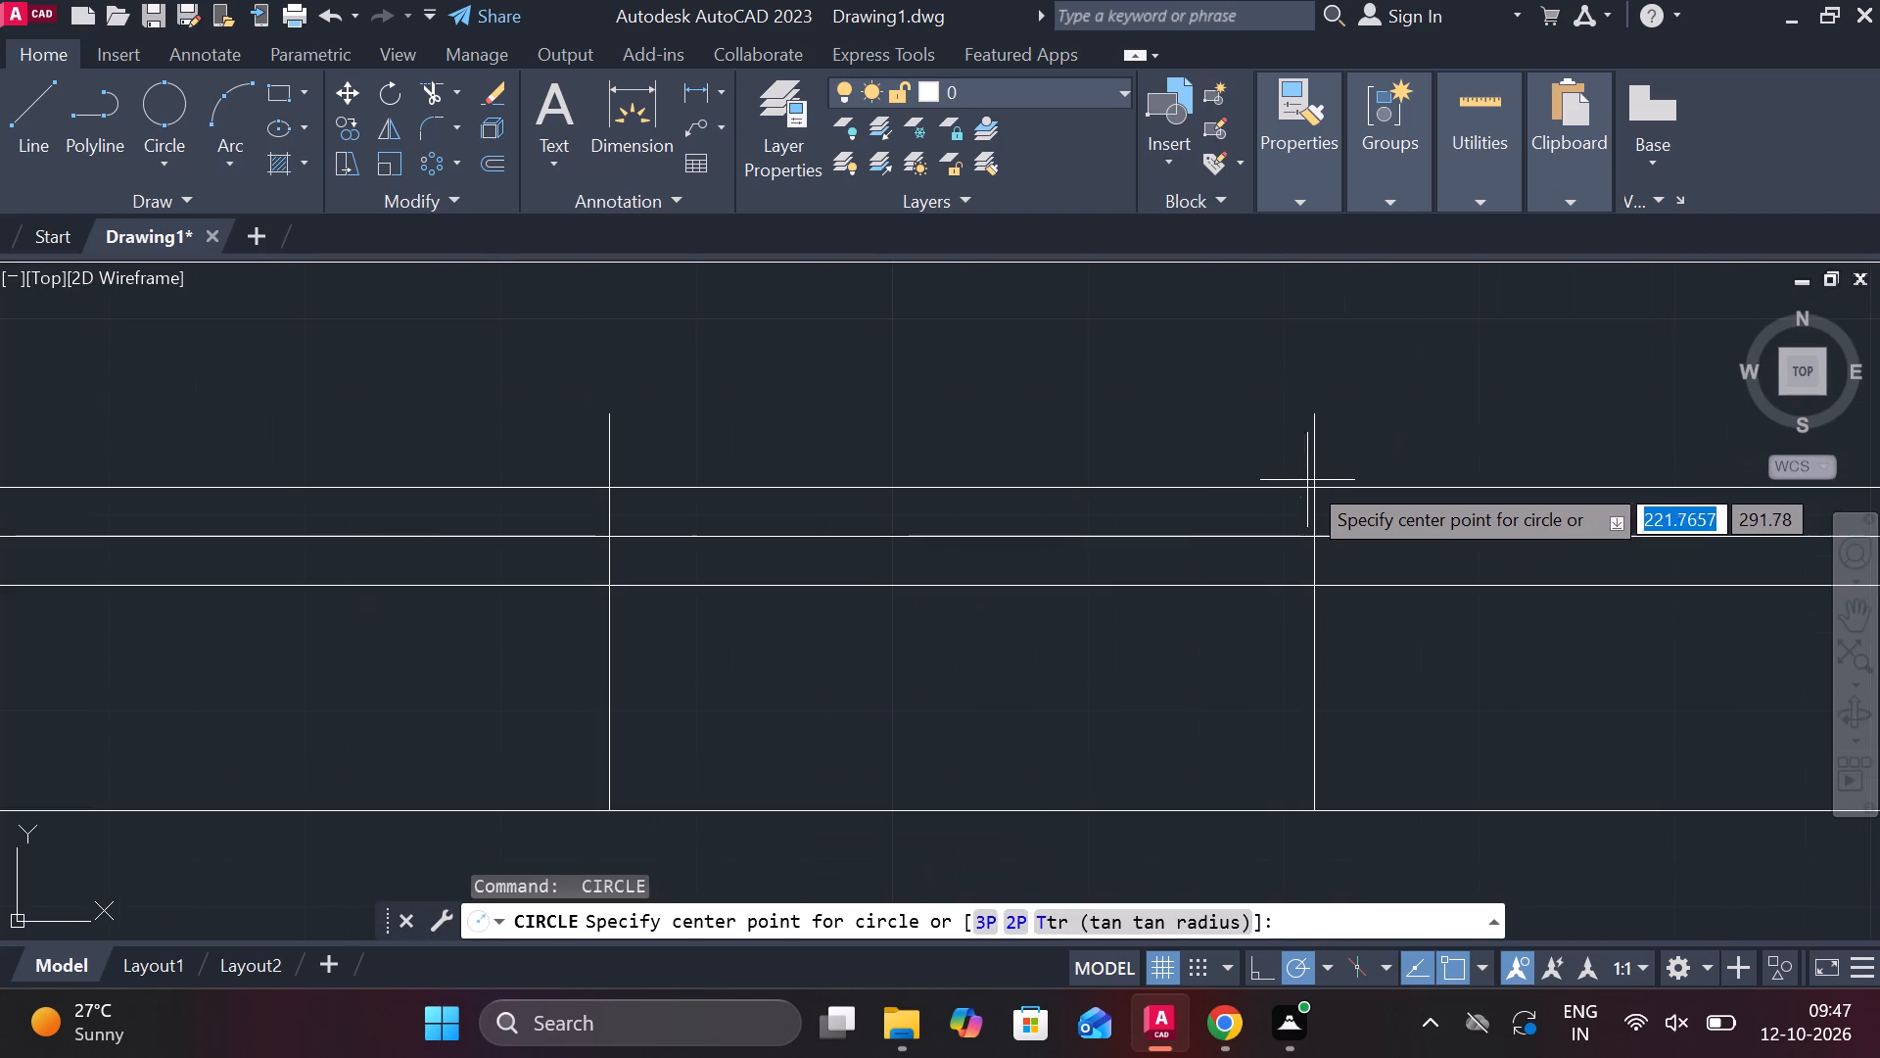
{"action": "left_click", "coordinate": [1296, 480]}
{"action": "type", "text": "d"}
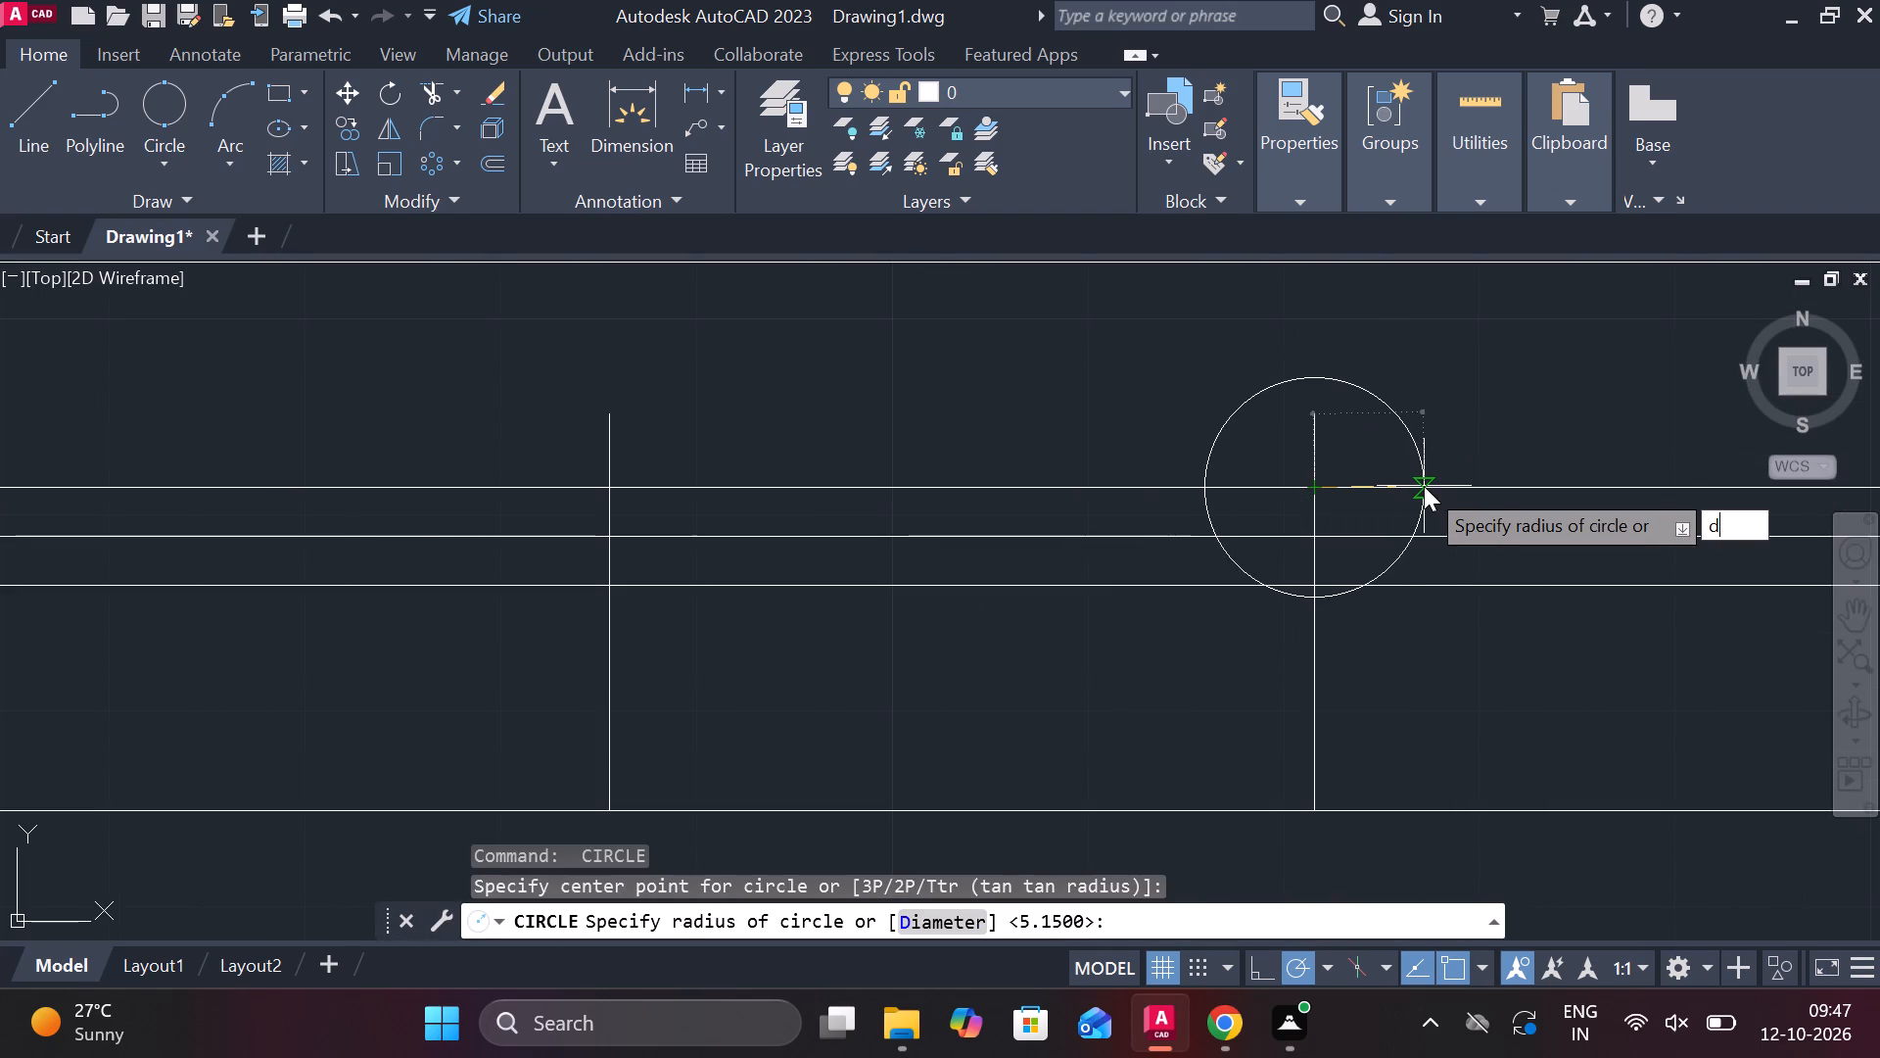
{"action": "key", "text": "space"}
{"action": "type", "text": "10."}
{"action": "key", "text": "3"}
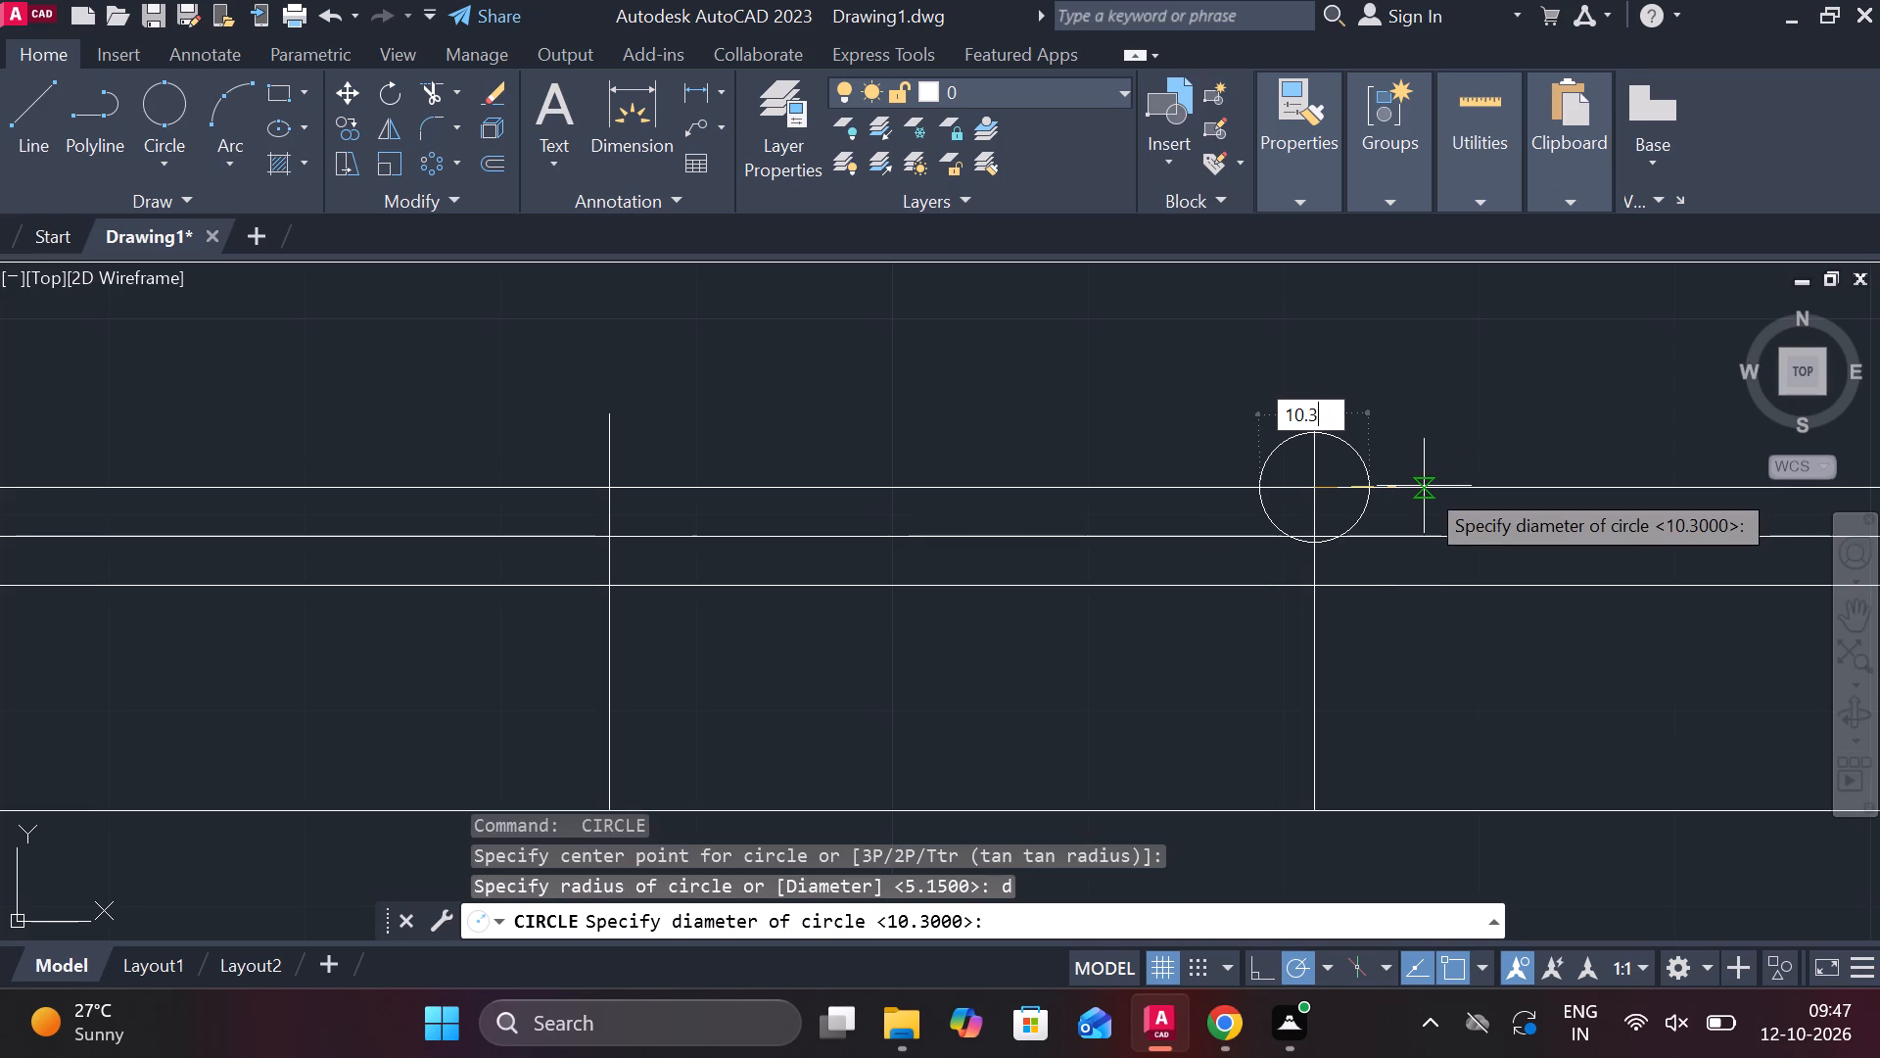
Complete the circle on the 16.5 offset line with a diameter of 10.3.
{"action": "key", "text": "Return"}
Erase the three horizontal construction lines running through the middle of the rounded-end upper view.
{"action": "scroll", "coordinate": [1424, 486], "scroll_direction": "down", "scroll_amount": 2}
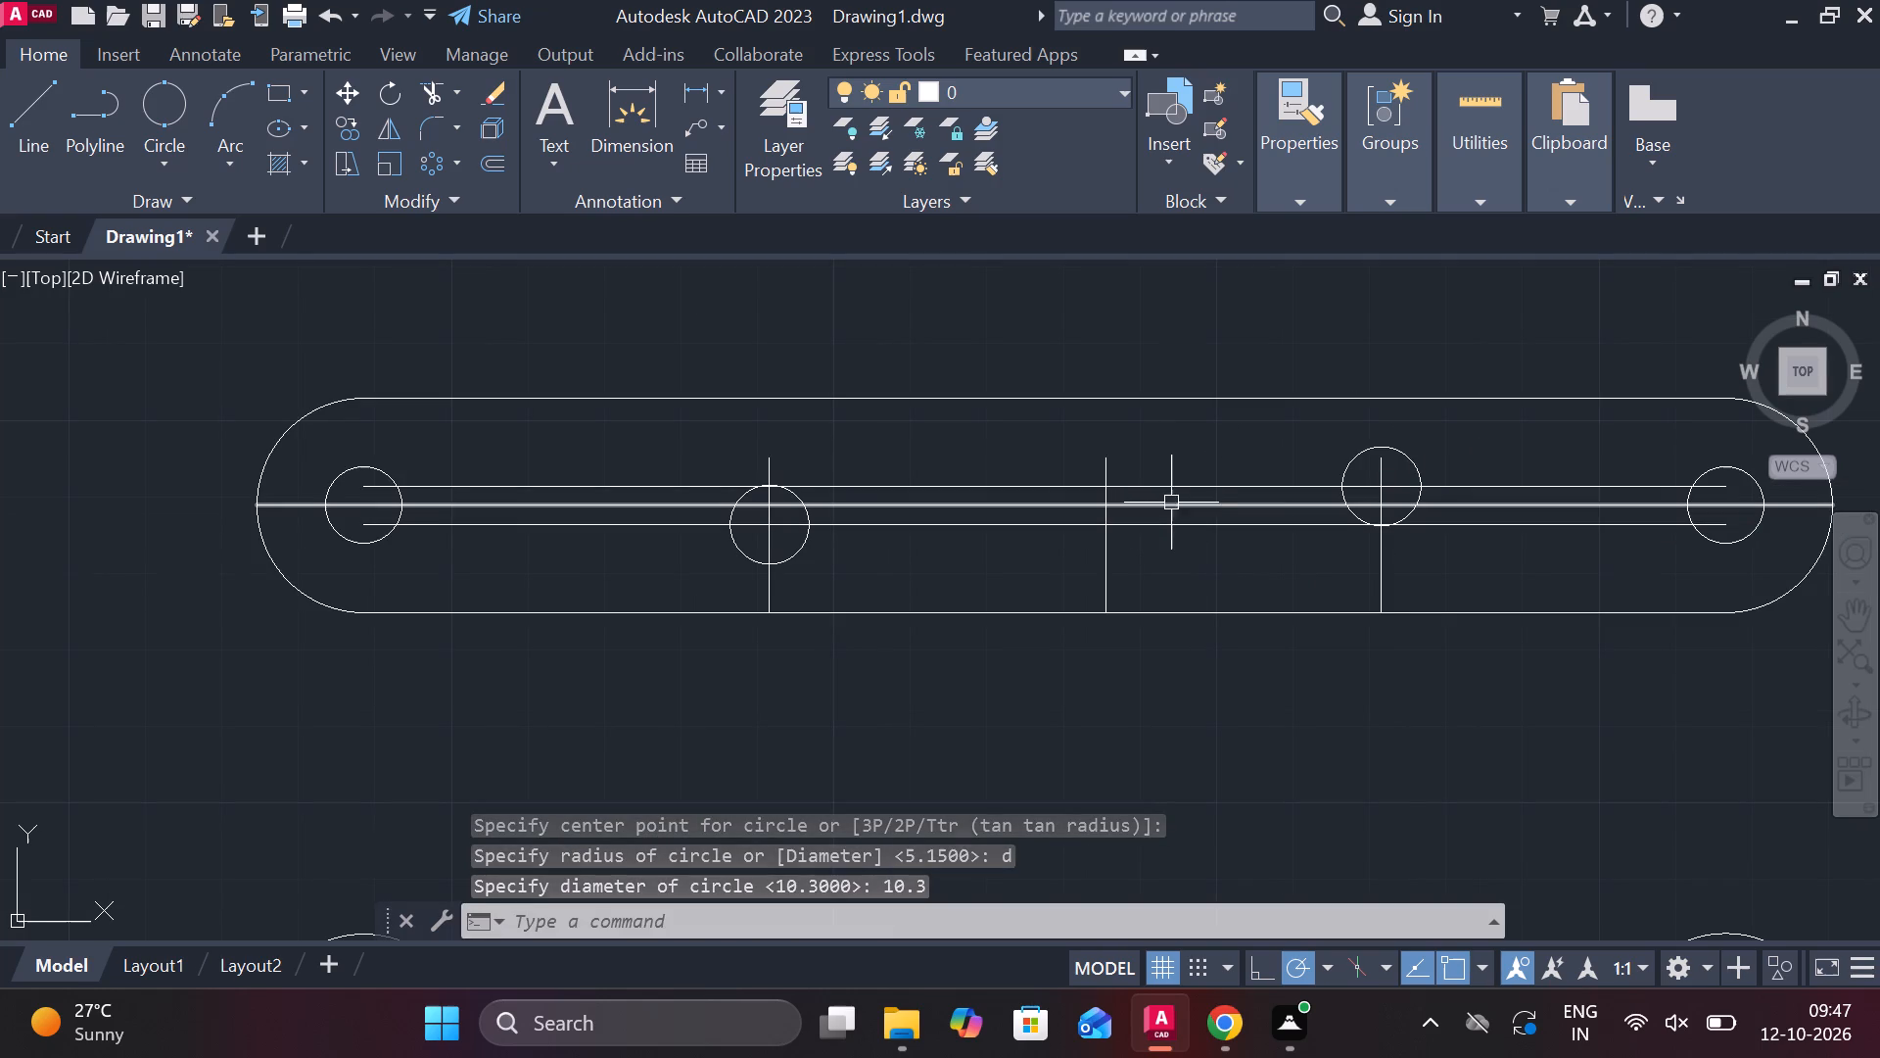
{"action": "left_click", "coordinate": [1168, 529]}
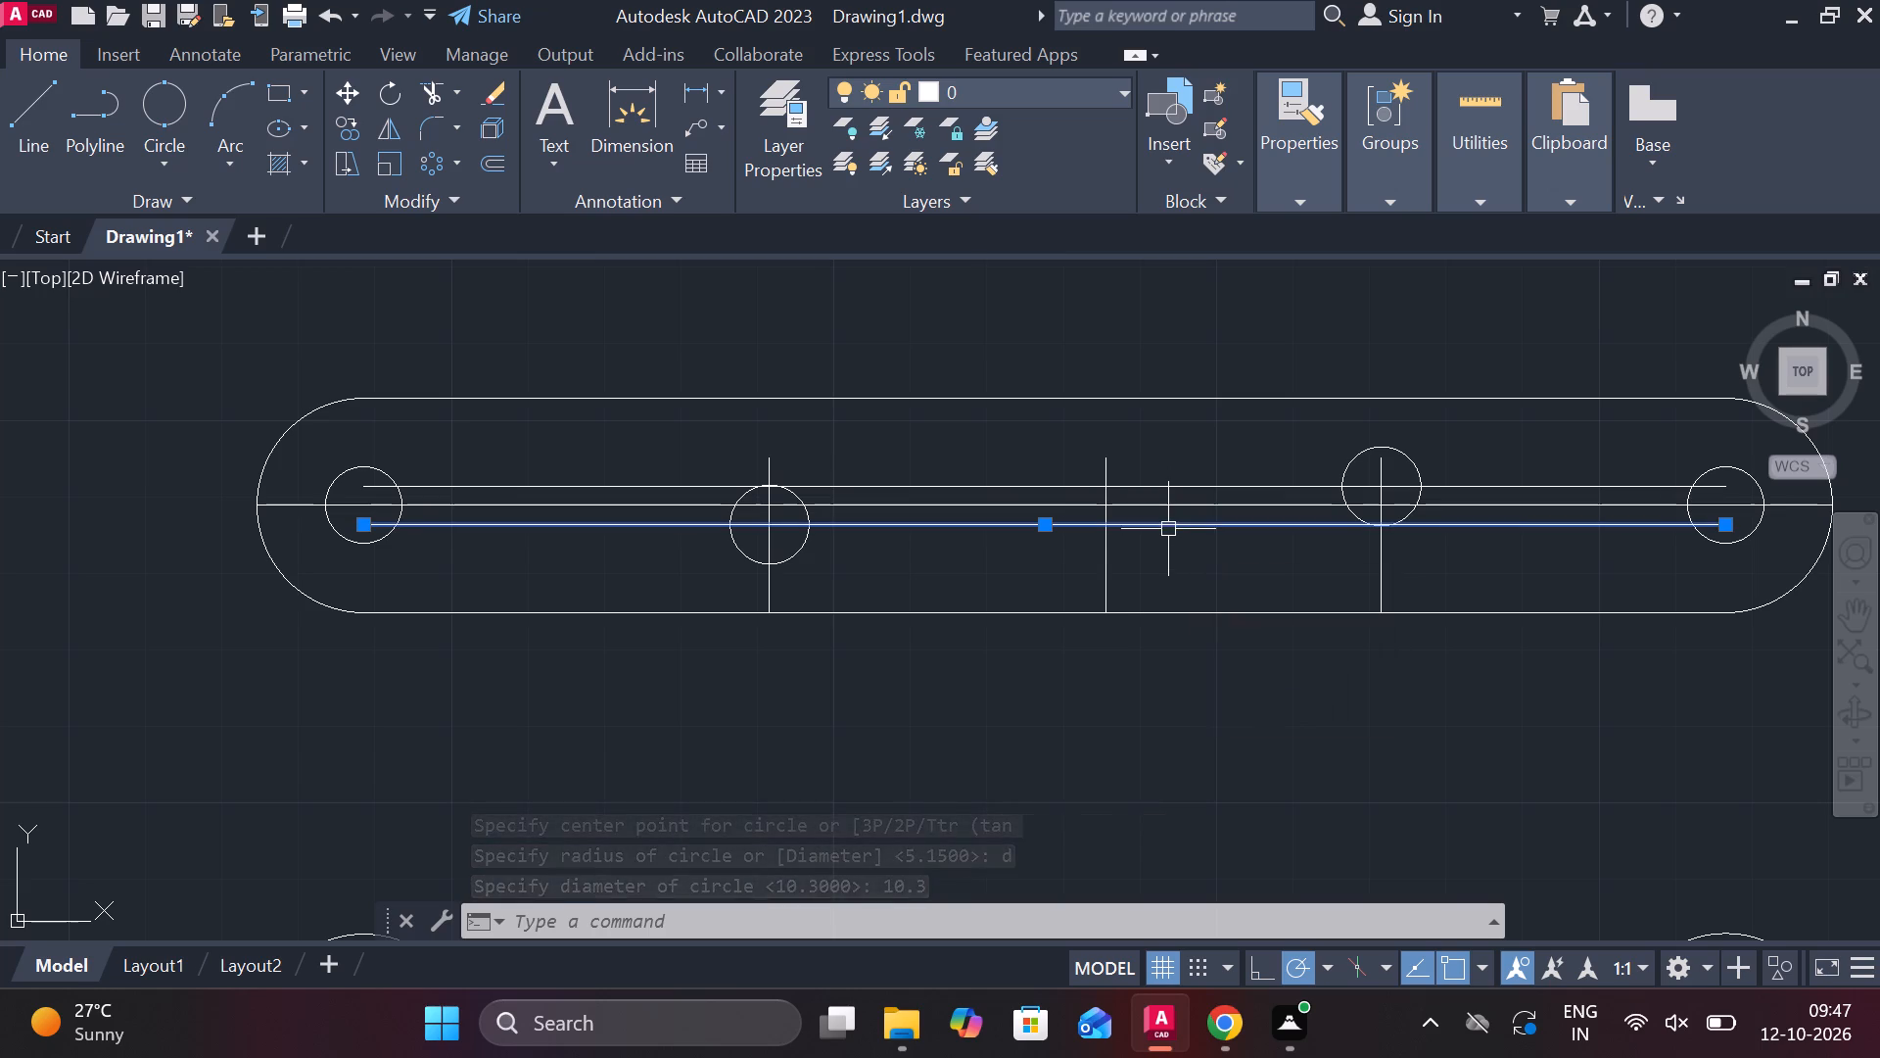
{"action": "left_click", "coordinate": [1168, 510]}
{"action": "left_click", "coordinate": [1176, 487]}
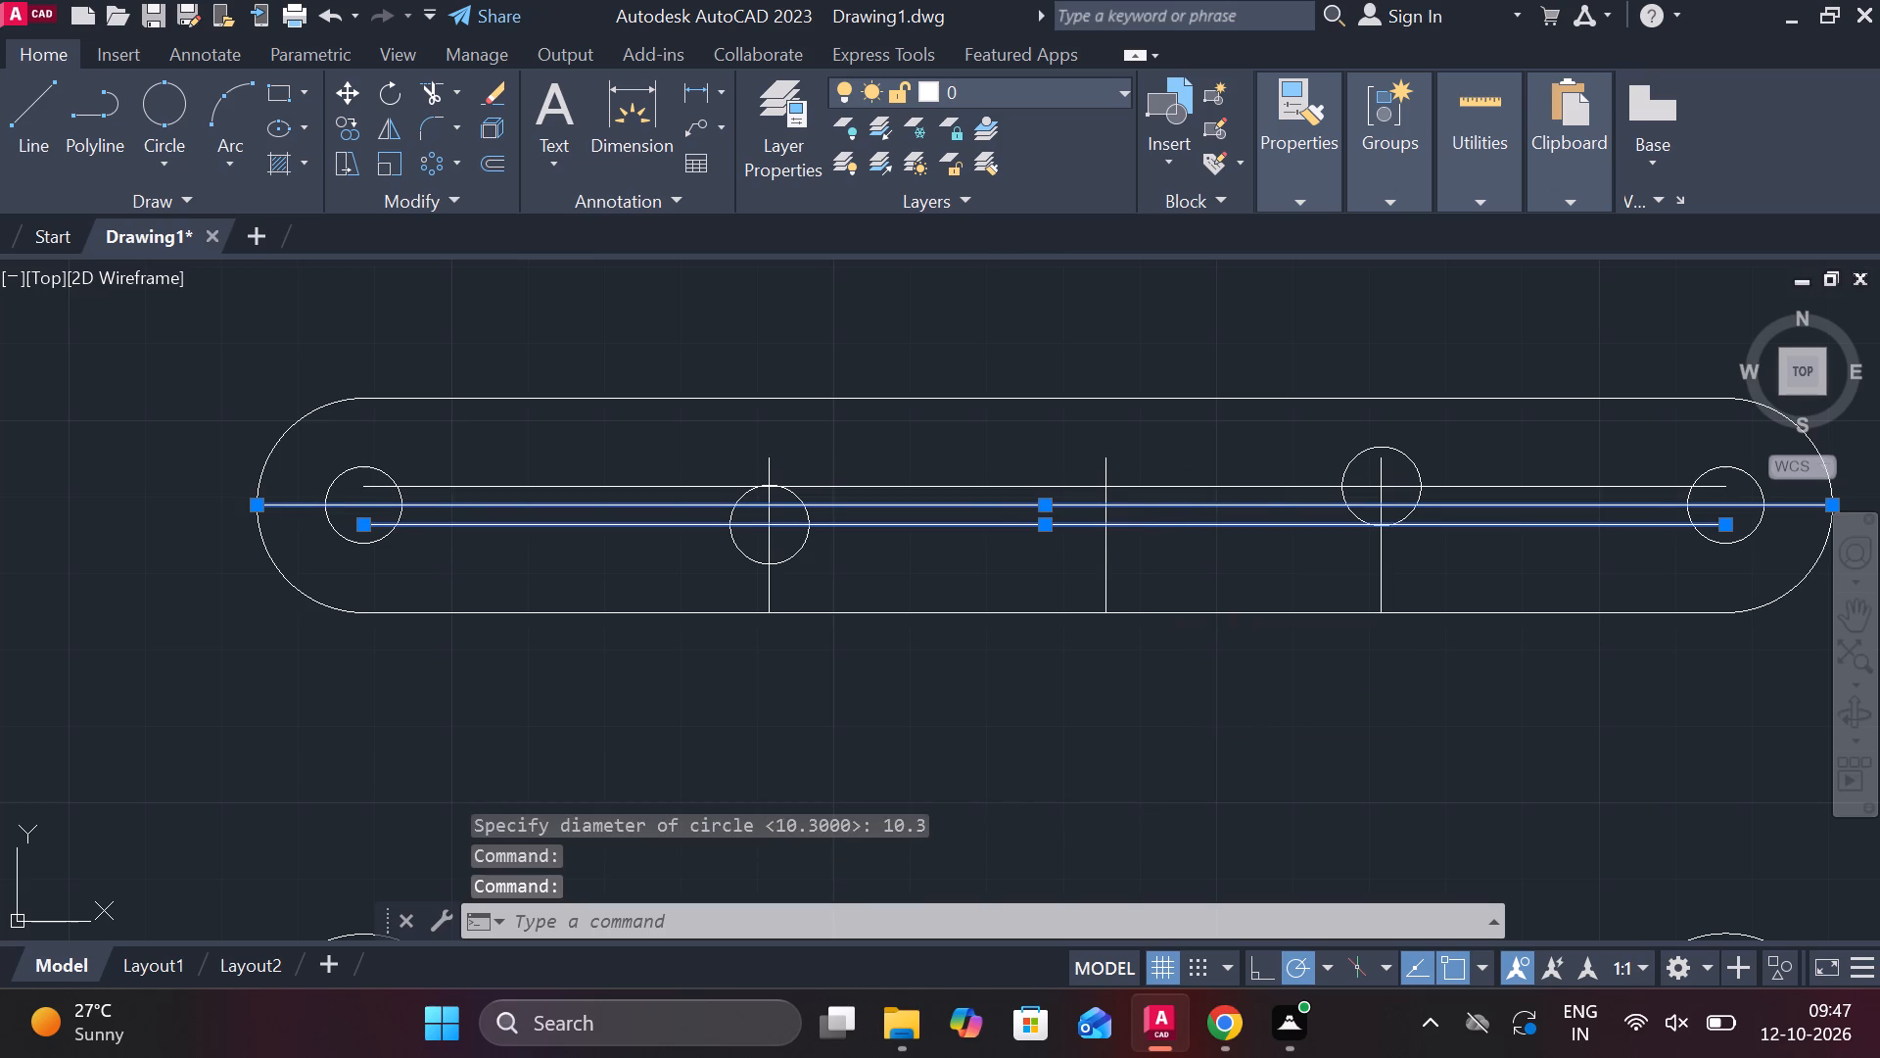
{"action": "type", "text": "e"}
{"action": "key", "text": "space"}
Erase the two vertical offset lines through the inner circles of the upper view, keeping the short centre line.
{"action": "scroll", "coordinate": [1176, 485], "scroll_direction": "down", "scroll_amount": 1}
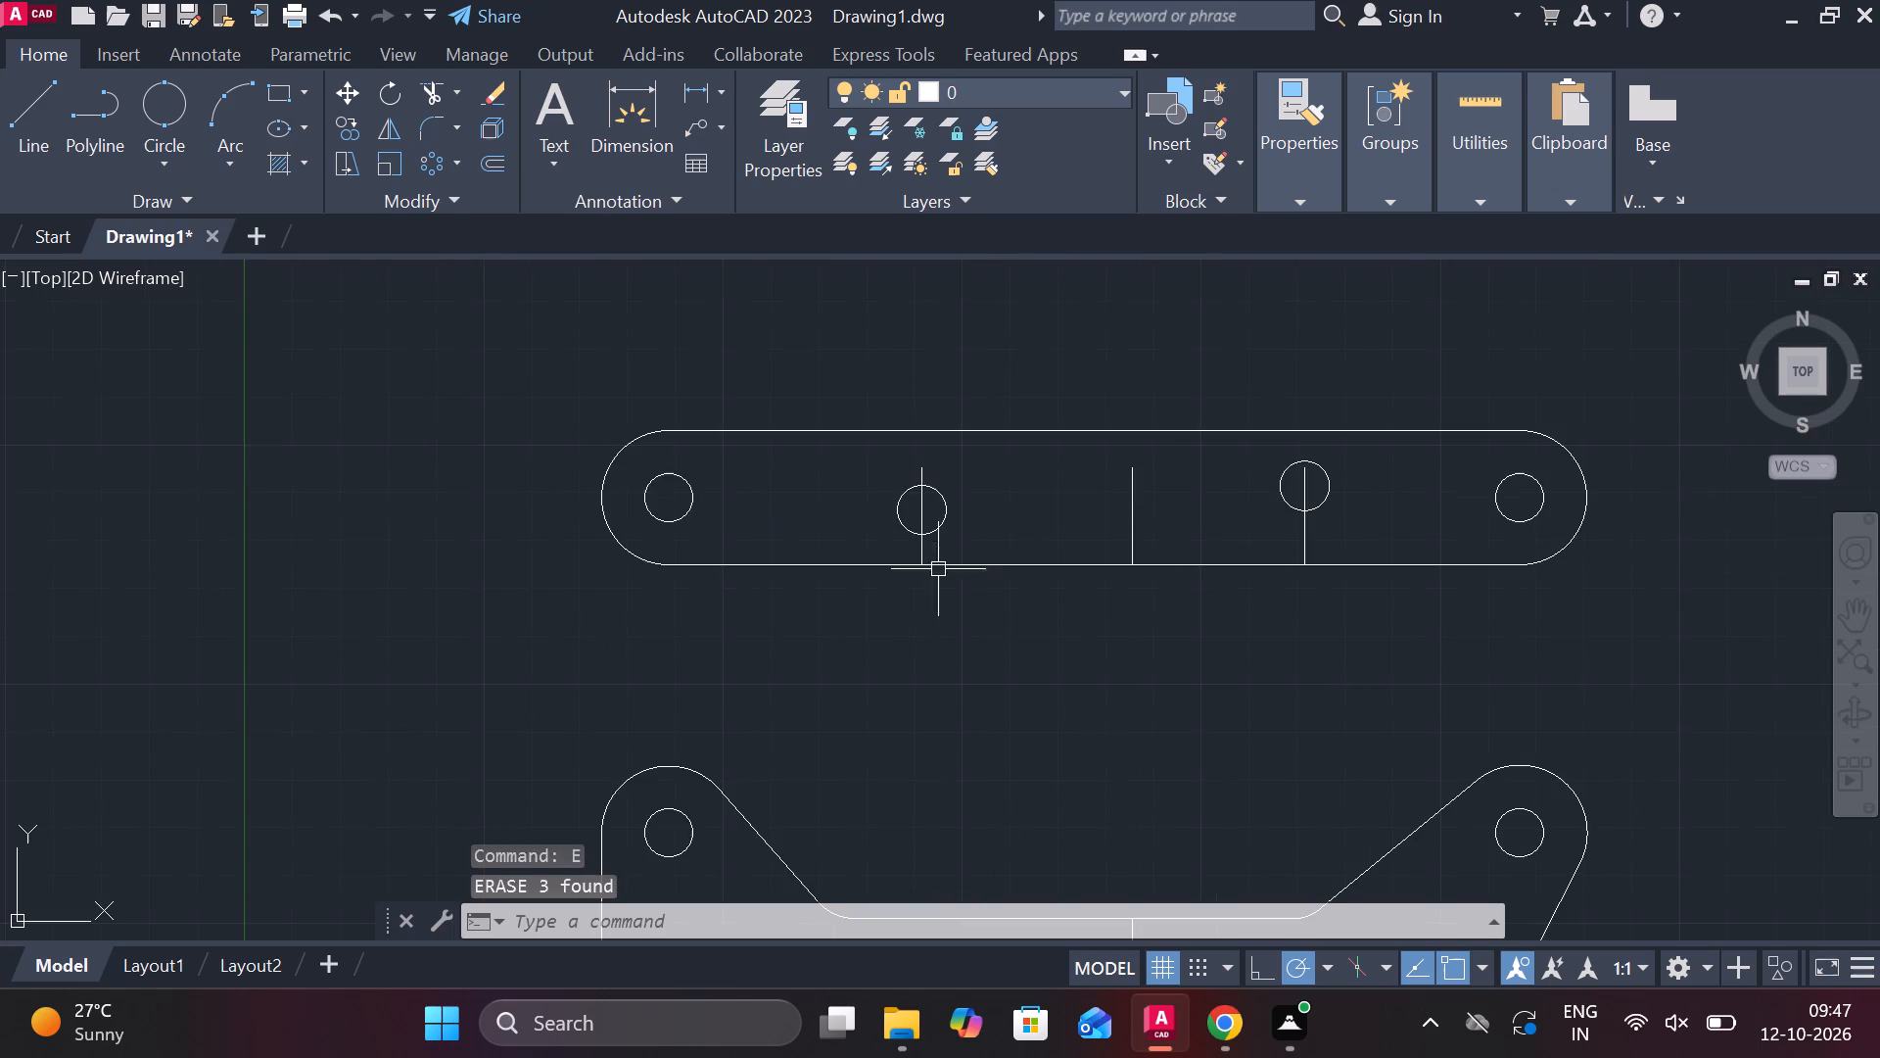
{"action": "scroll", "coordinate": [920, 525], "scroll_direction": "up", "scroll_amount": 2}
{"action": "left_click", "coordinate": [928, 471]}
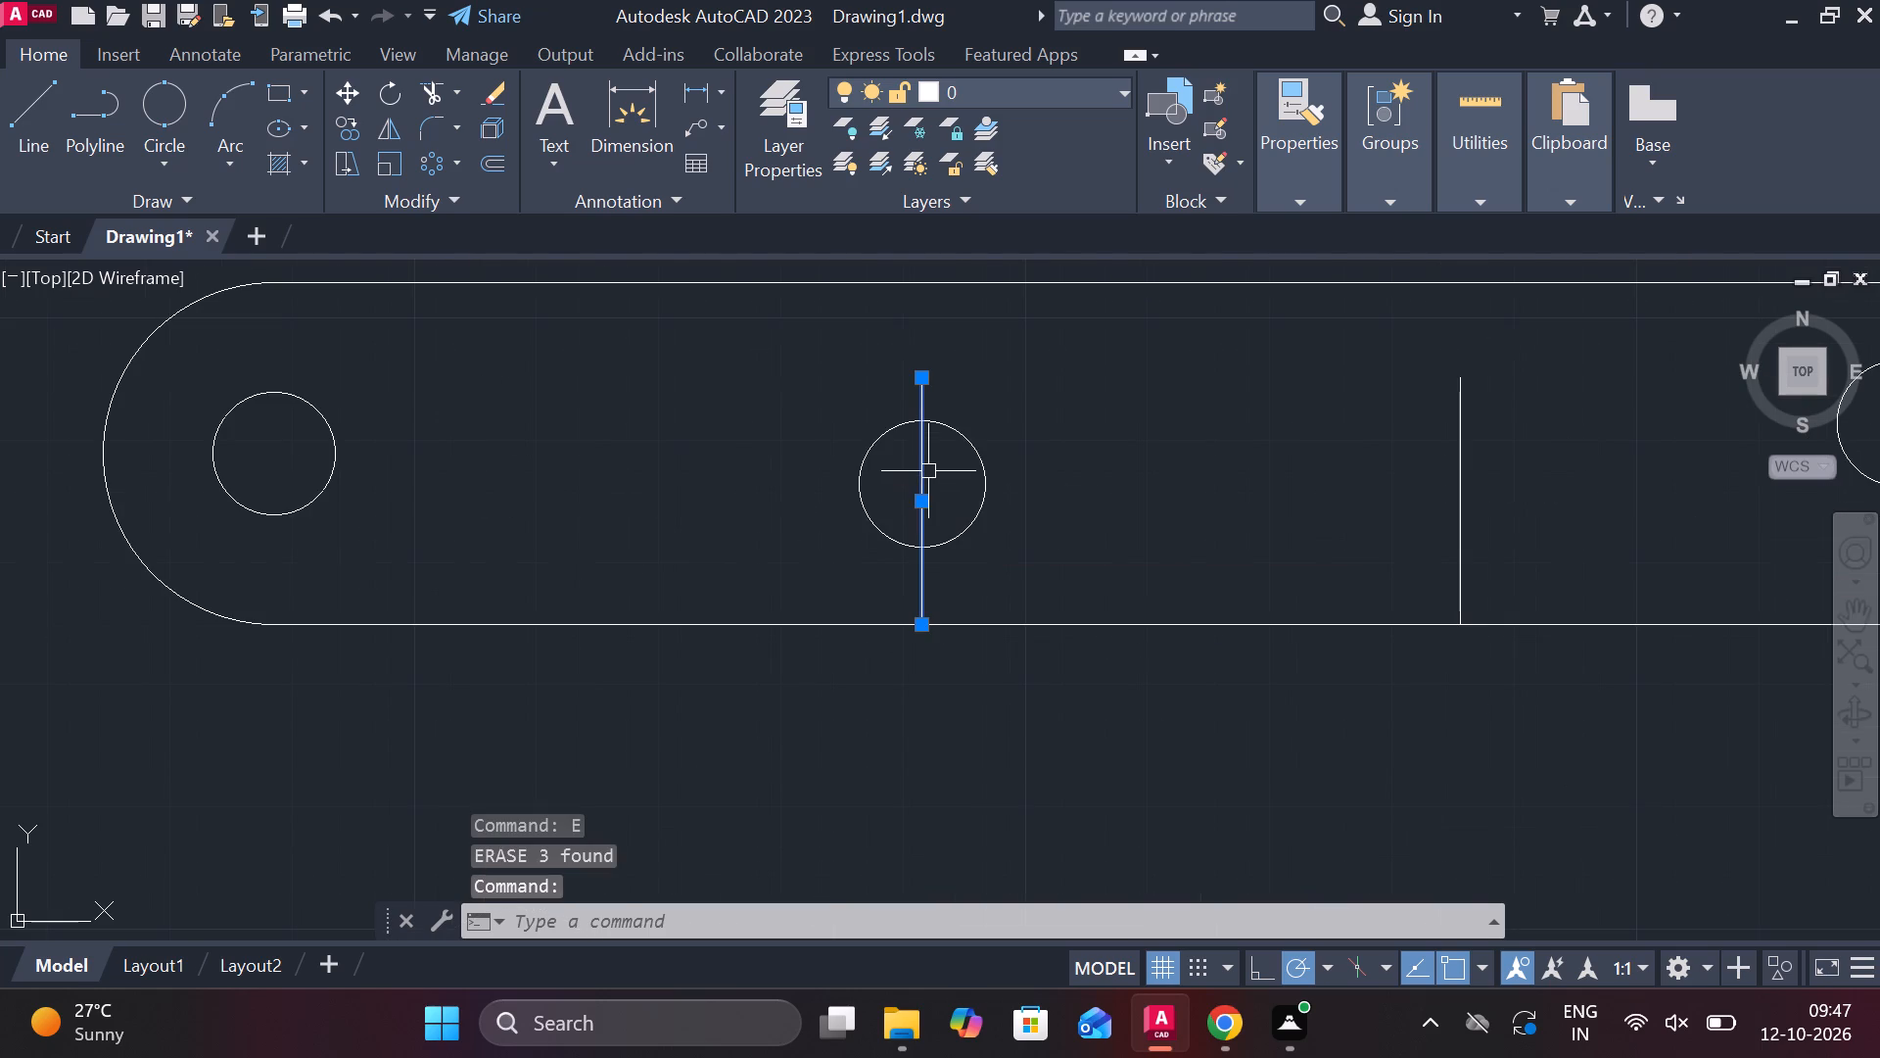
{"action": "left_click", "coordinate": [1459, 528]}
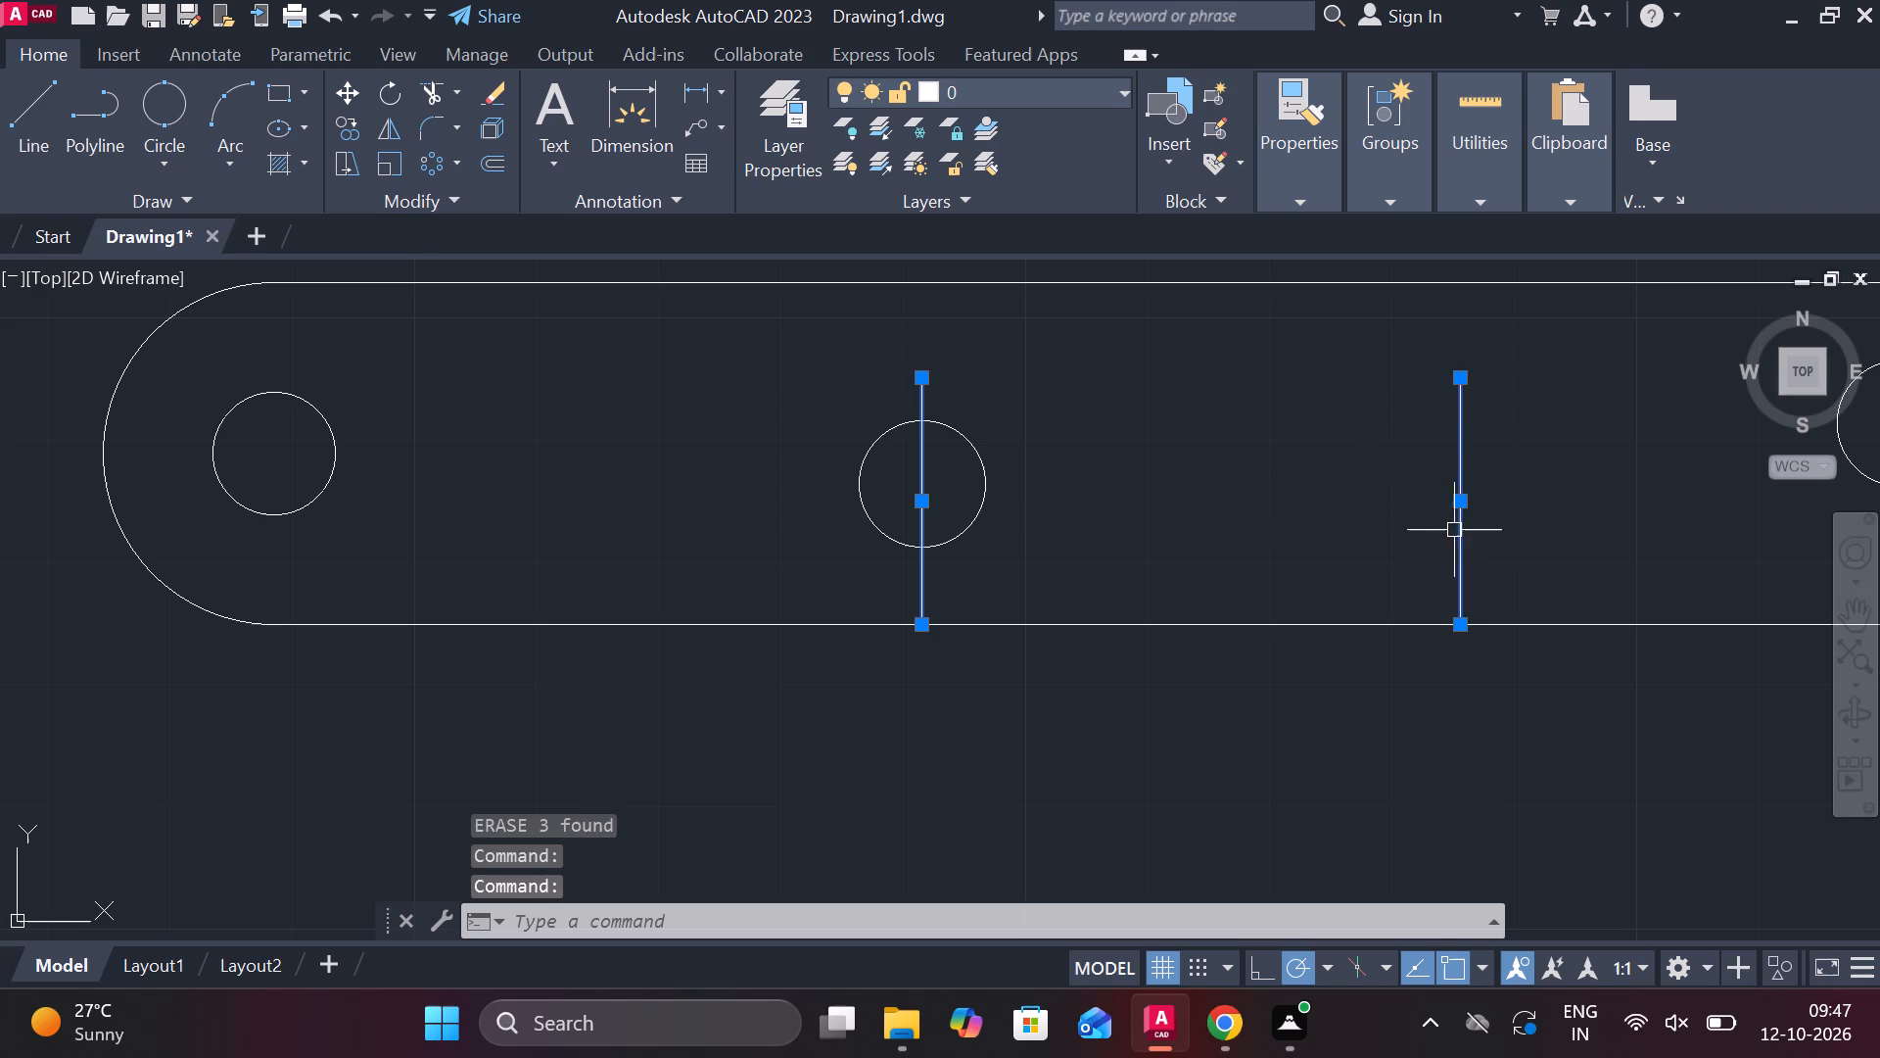
{"action": "scroll", "coordinate": [1454, 530], "scroll_direction": "down", "scroll_amount": 2}
{"action": "middle_click_drag", "start_coordinate": [1442, 529], "coordinate": [848, 524]}
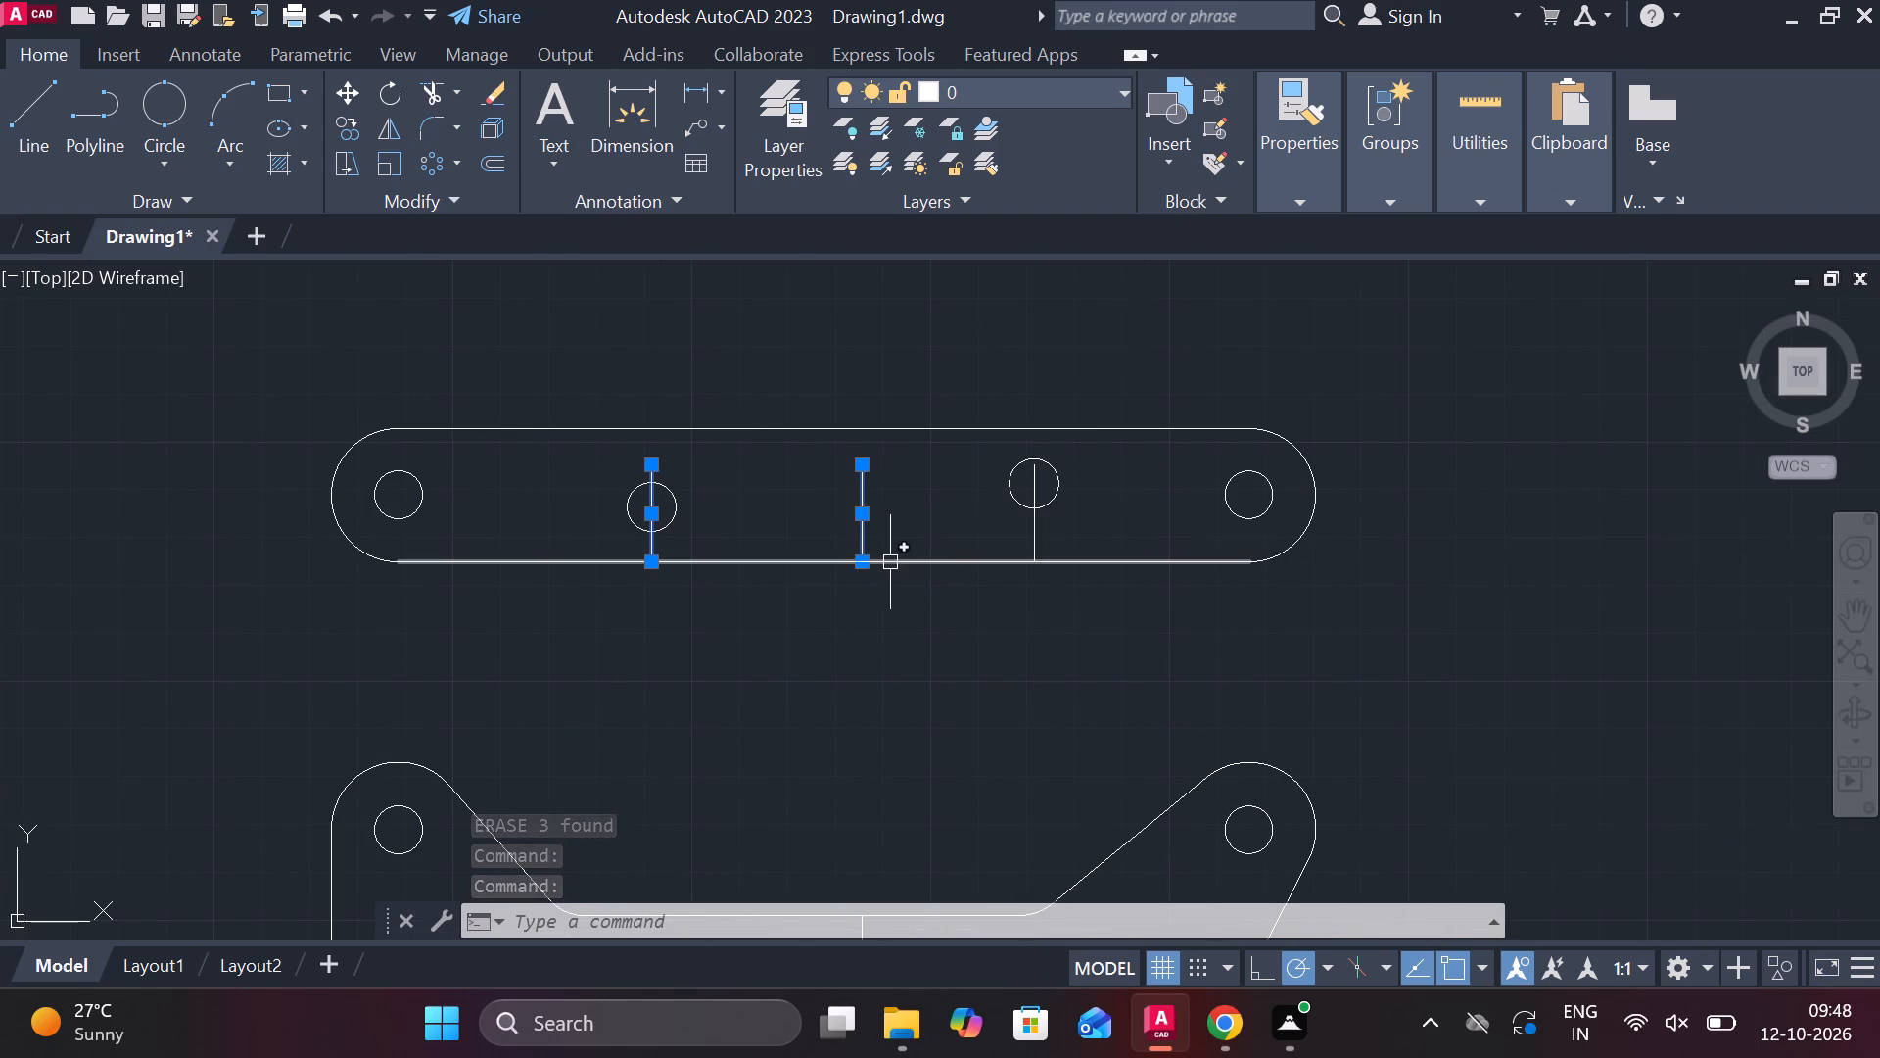
{"action": "left_click", "coordinate": [867, 514], "text": "shift"}
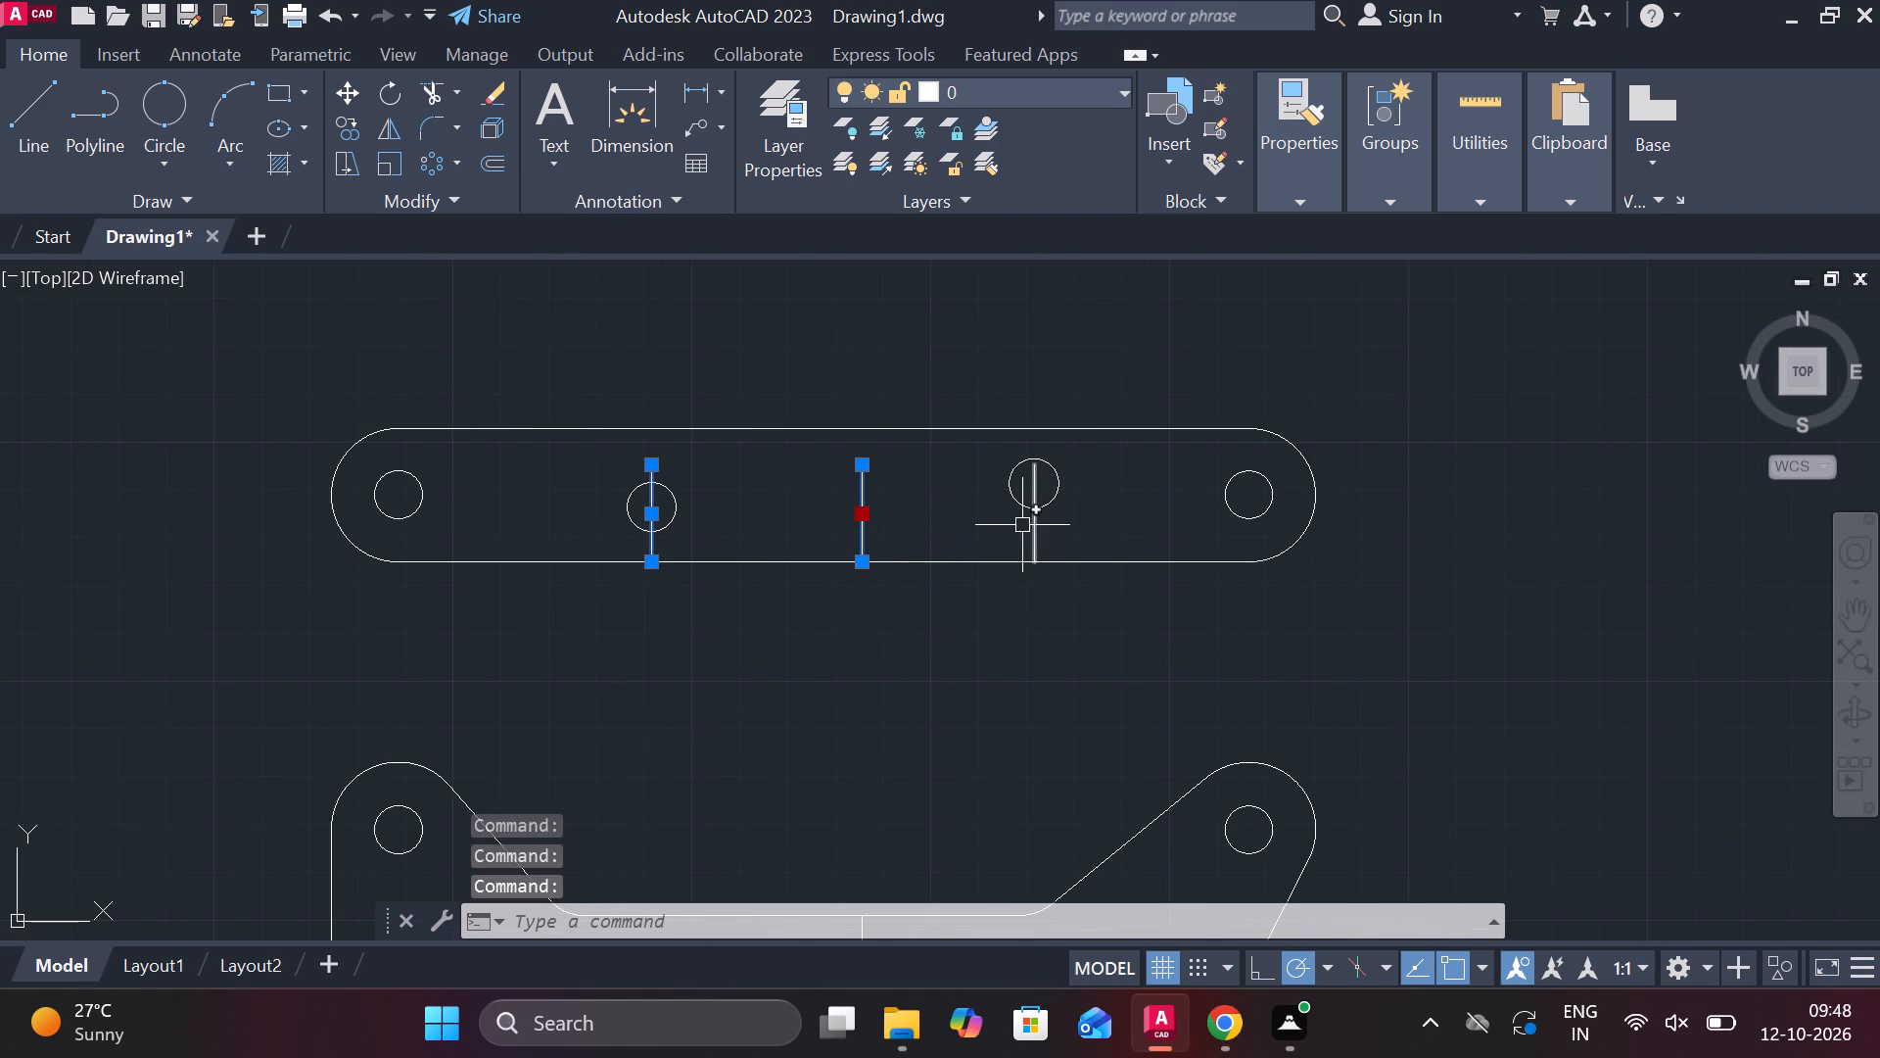
{"action": "left_click", "coordinate": [855, 546], "text": "shift"}
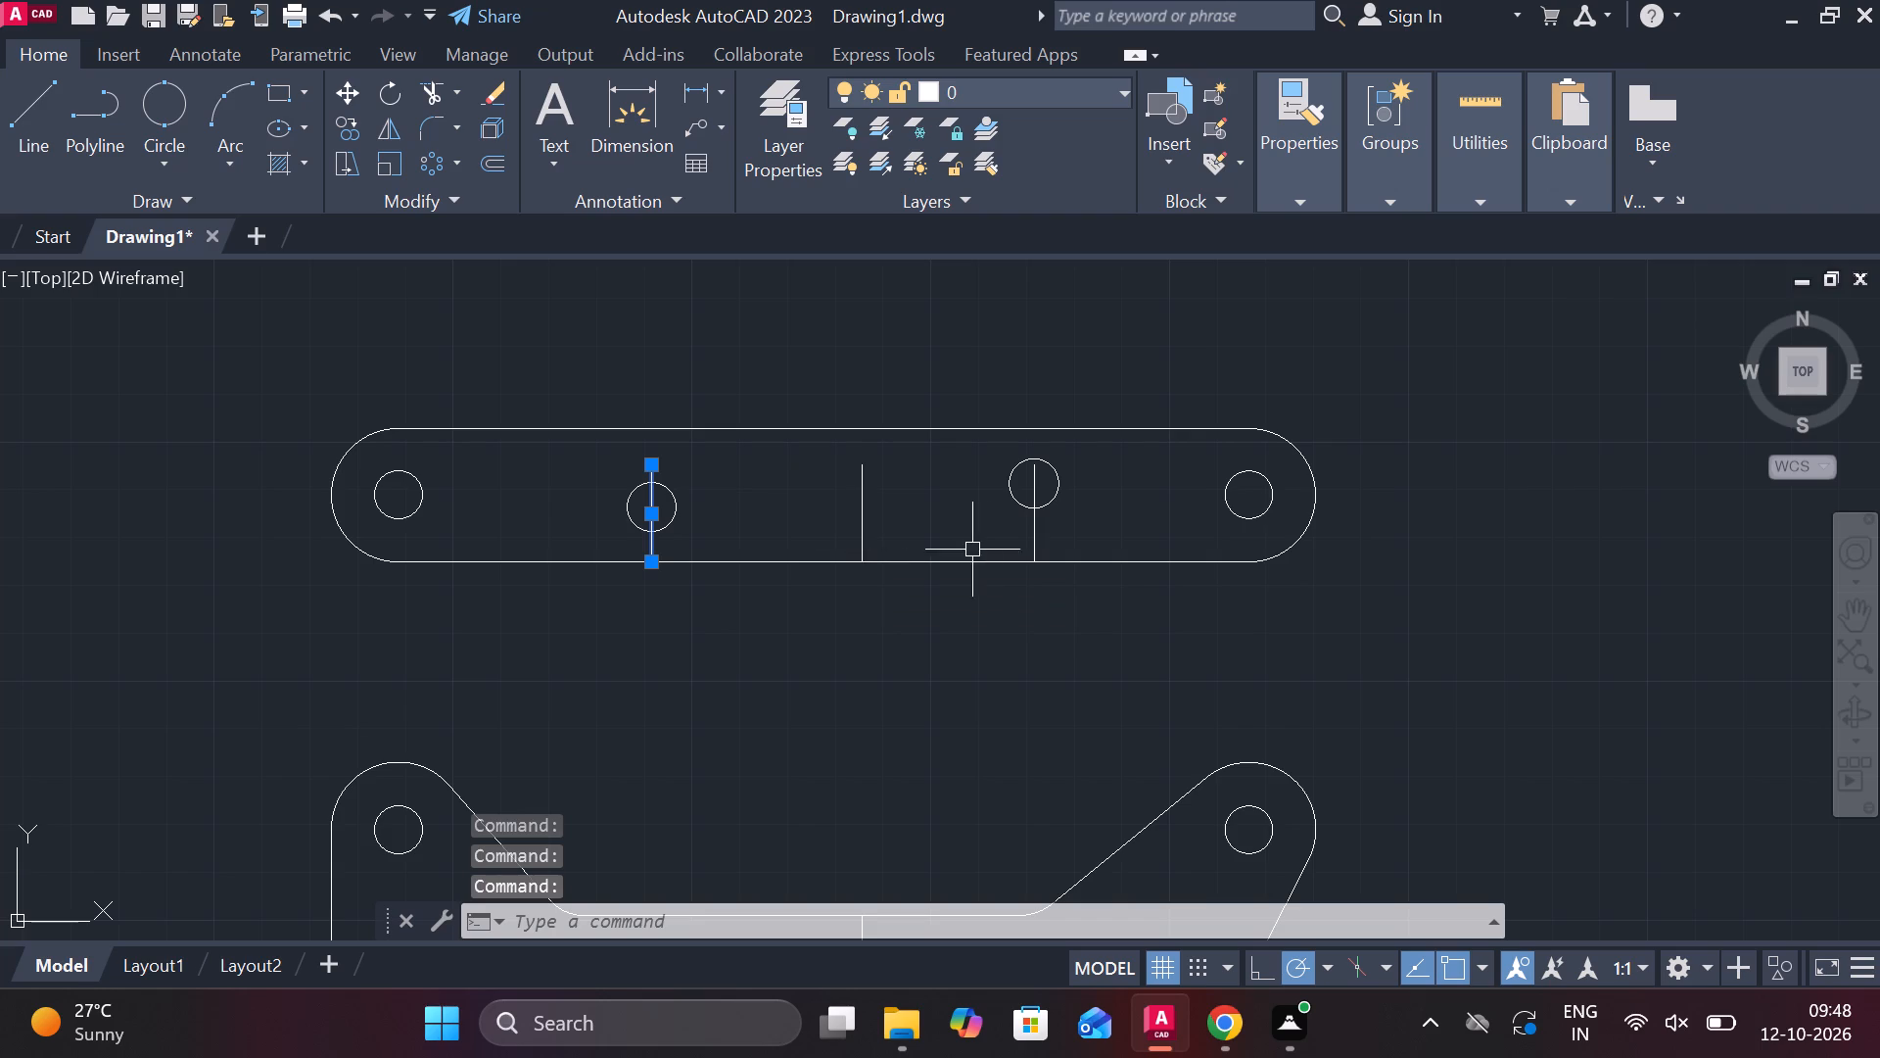
{"action": "left_click", "coordinate": [1036, 530]}
{"action": "type", "text": "e"}
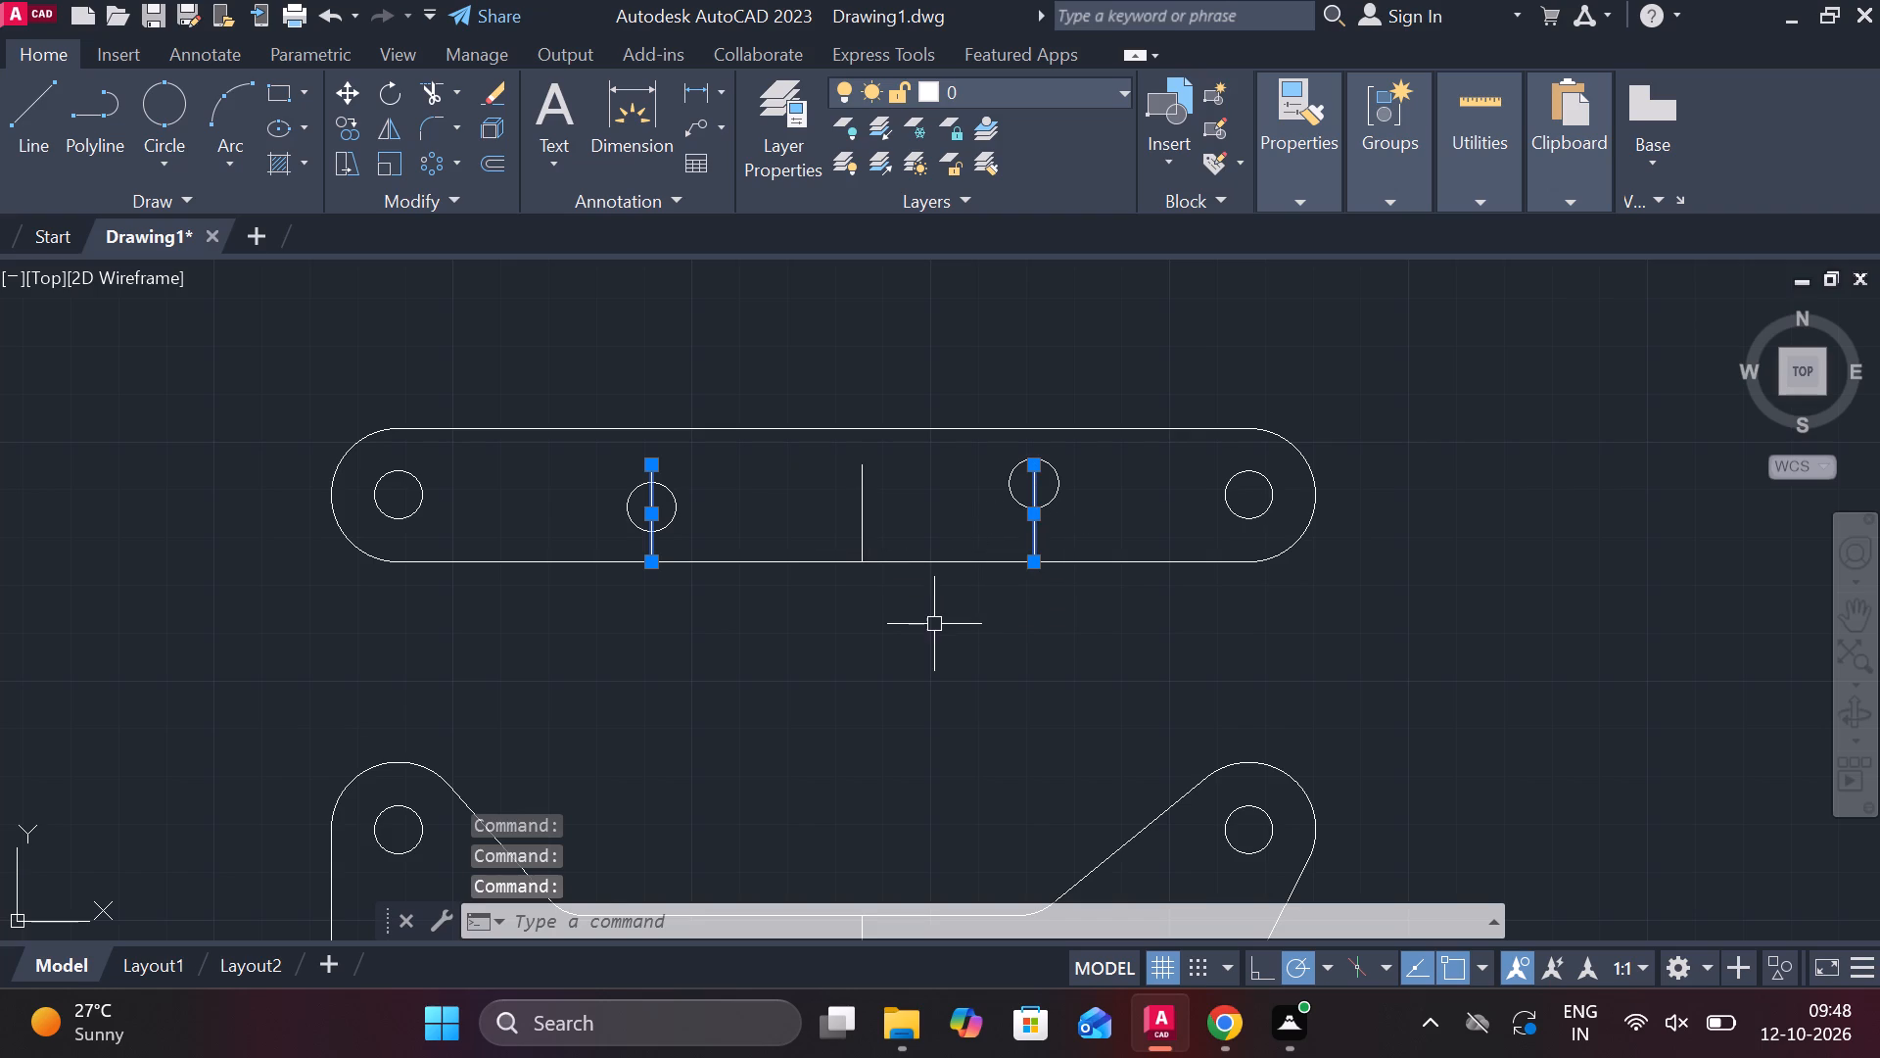
{"action": "key", "text": "space"}
Extend the upper view's short vertical centre line downward to the plate in the lower view.
{"action": "scroll", "coordinate": [934, 624], "scroll_direction": "down", "scroll_amount": 1}
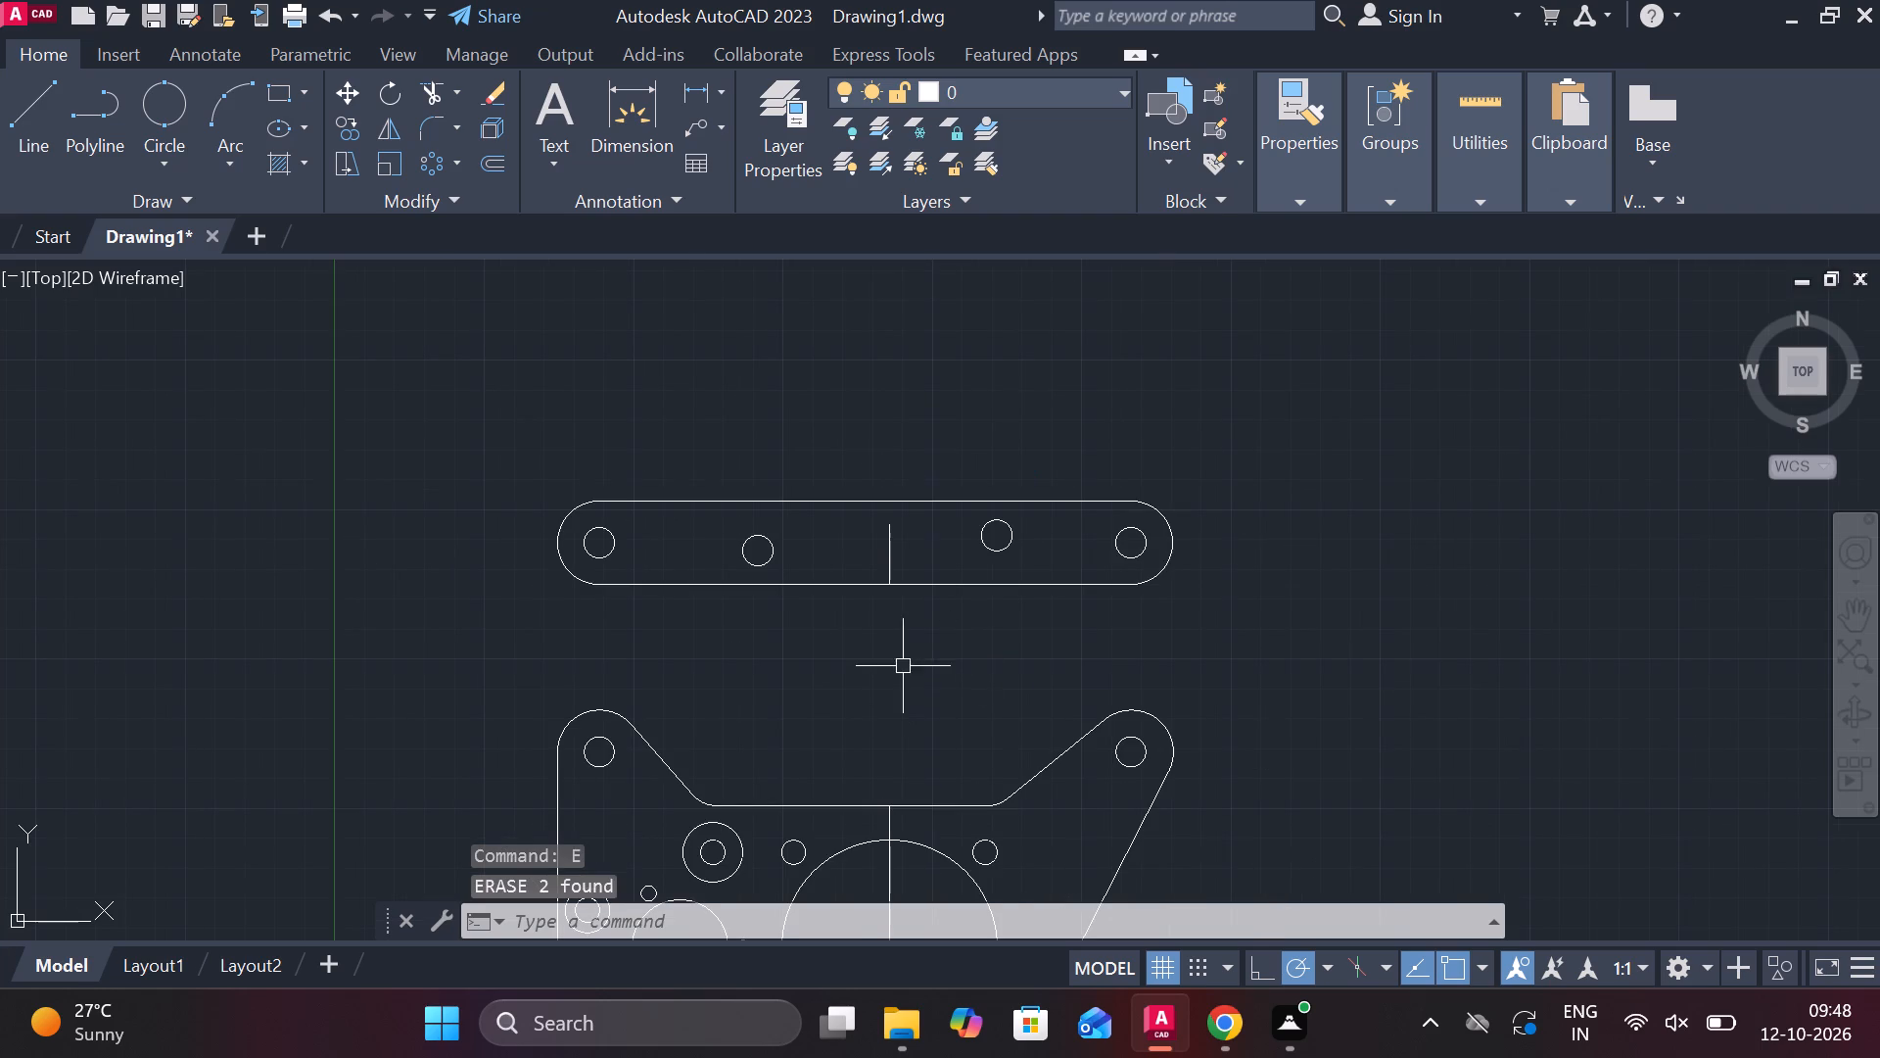
{"action": "type", "text": "ex"}
{"action": "key", "text": "space"}
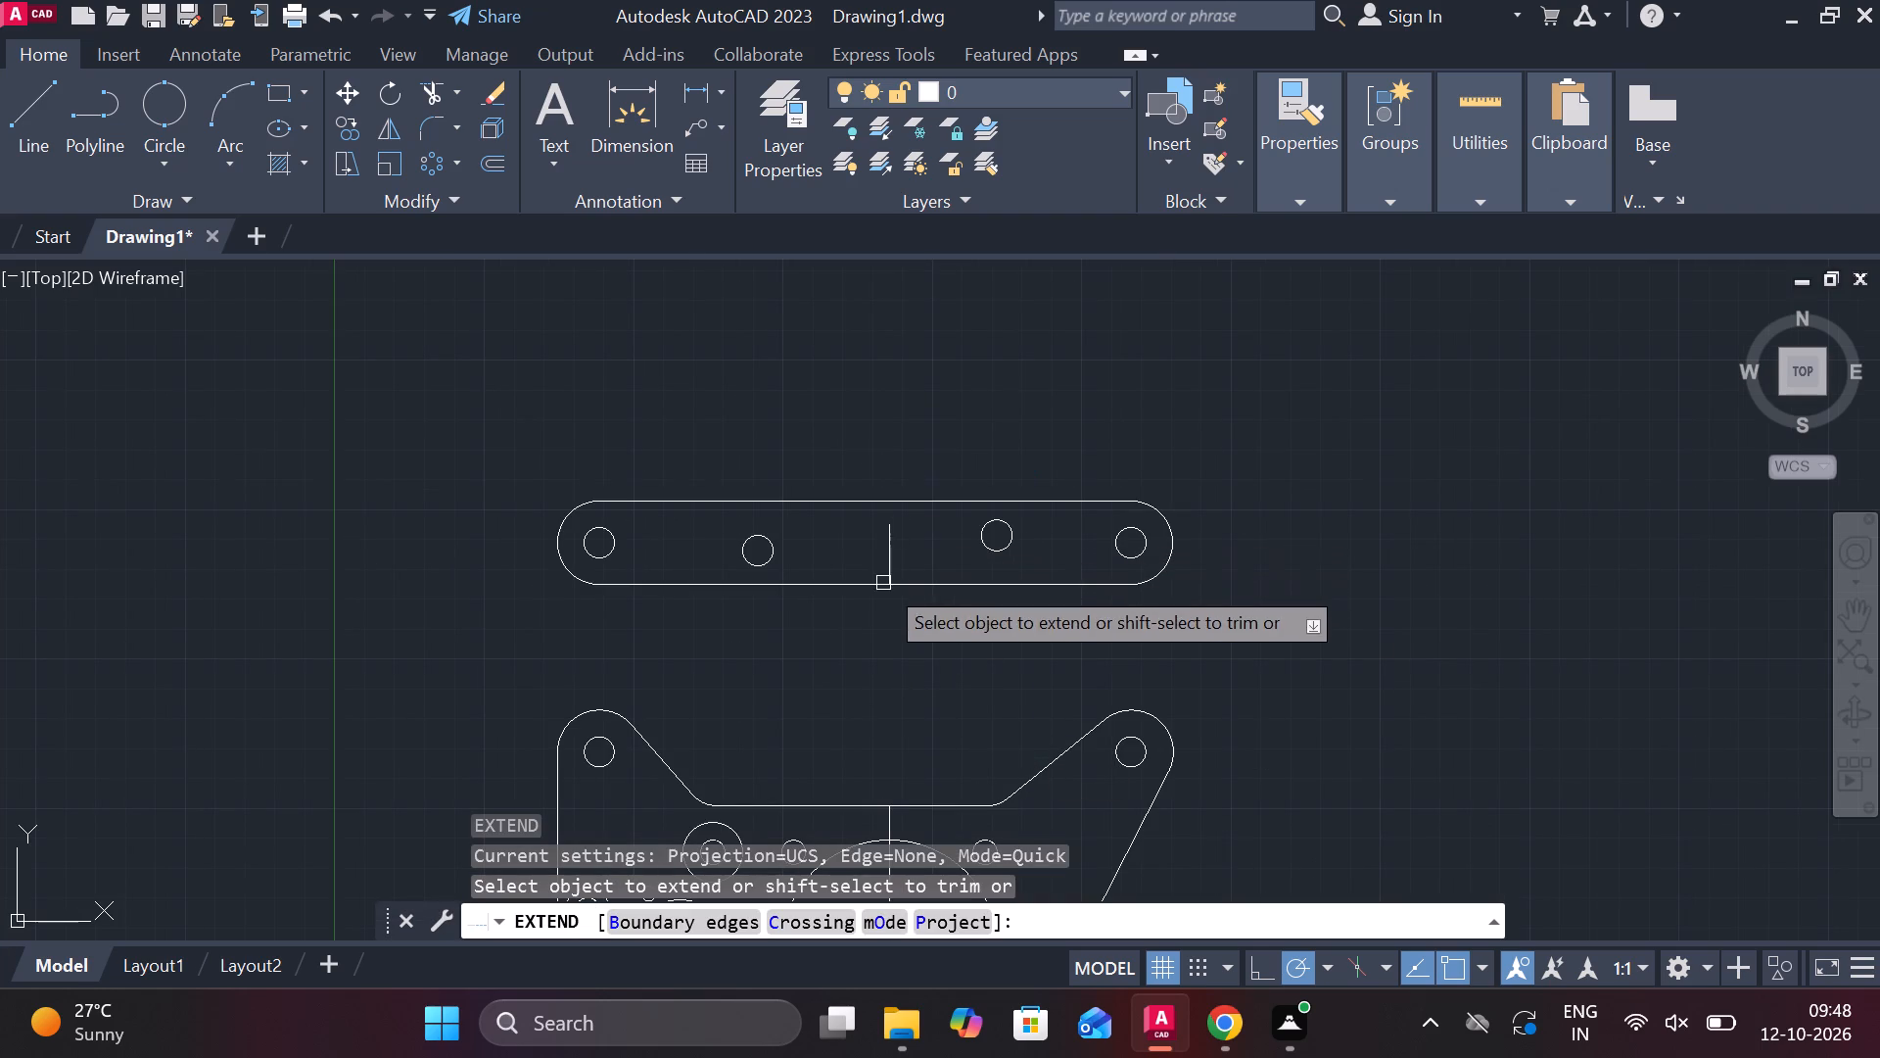
{"action": "left_click", "coordinate": [883, 570]}
{"action": "key", "text": "Escape"}
{"action": "scroll", "coordinate": [1176, 577], "scroll_direction": "down", "scroll_amount": 1}
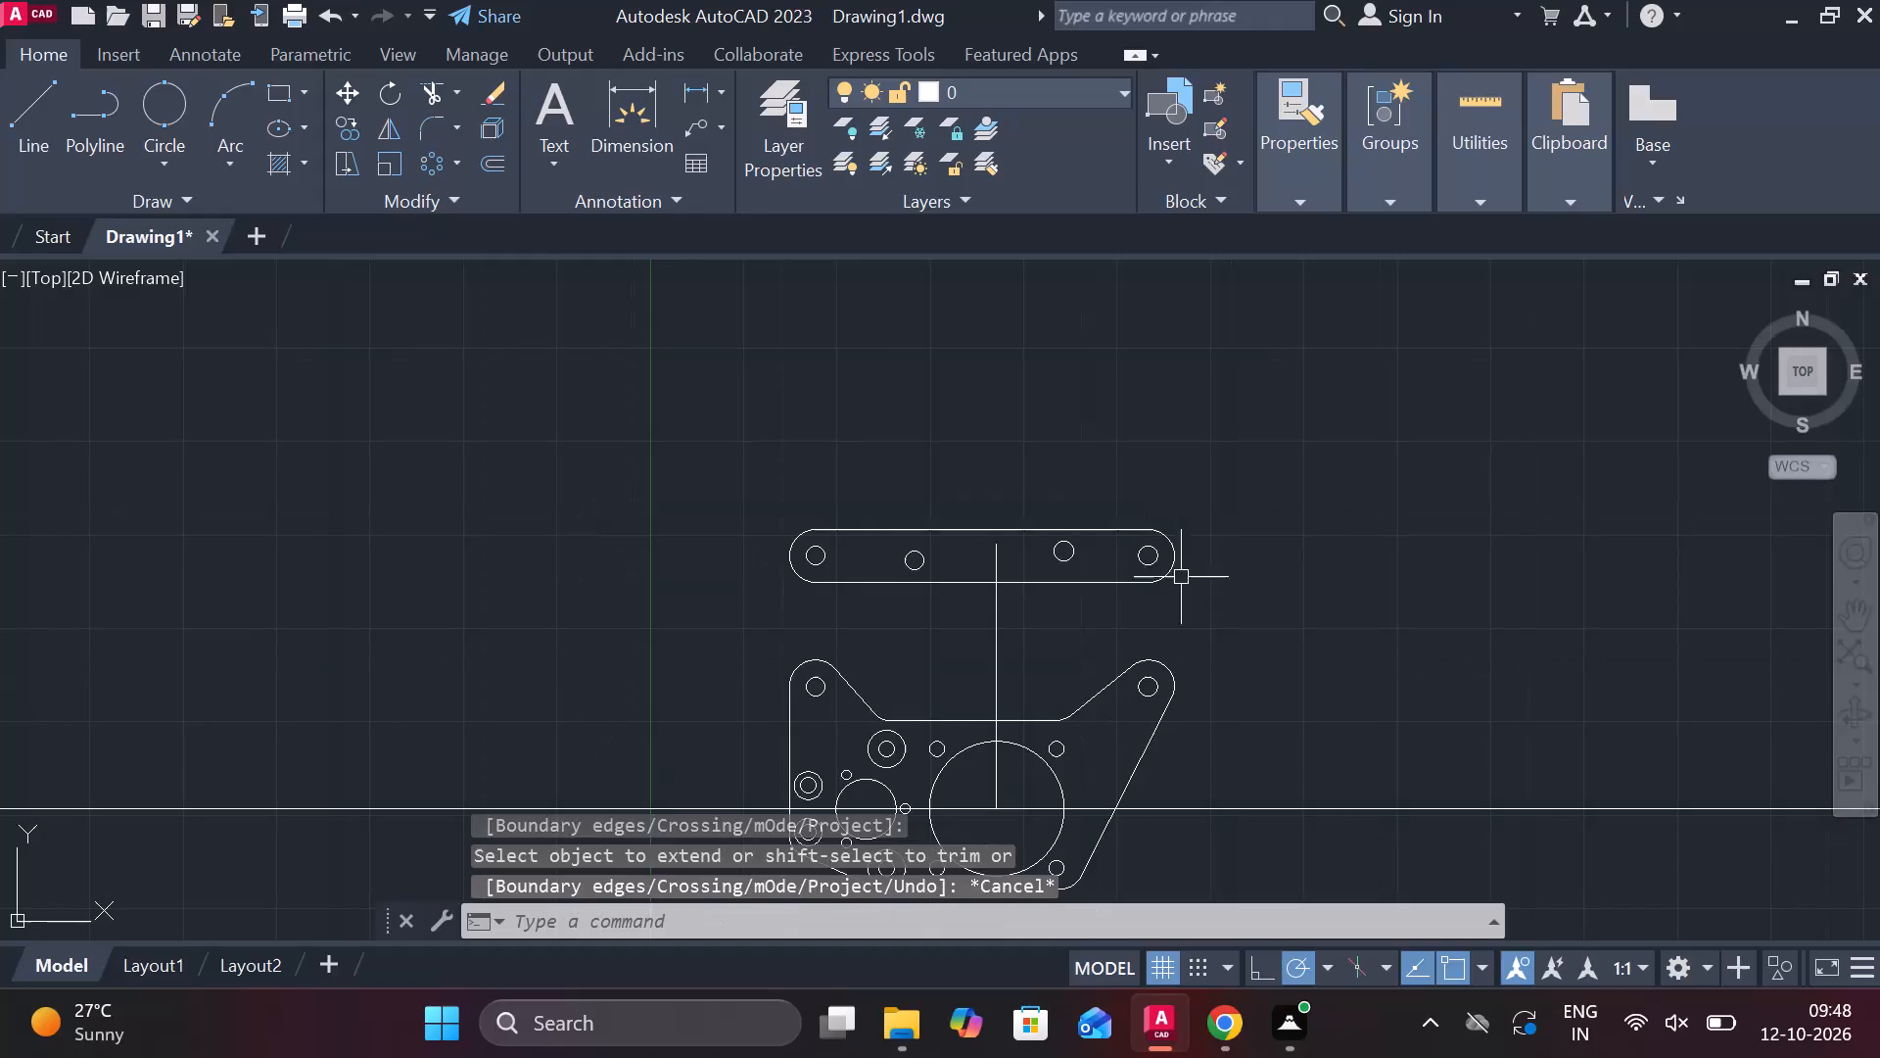
{"action": "middle_click_drag", "start_coordinate": [1205, 592], "coordinate": [1145, 349]}
{"action": "key", "text": "Escape"}
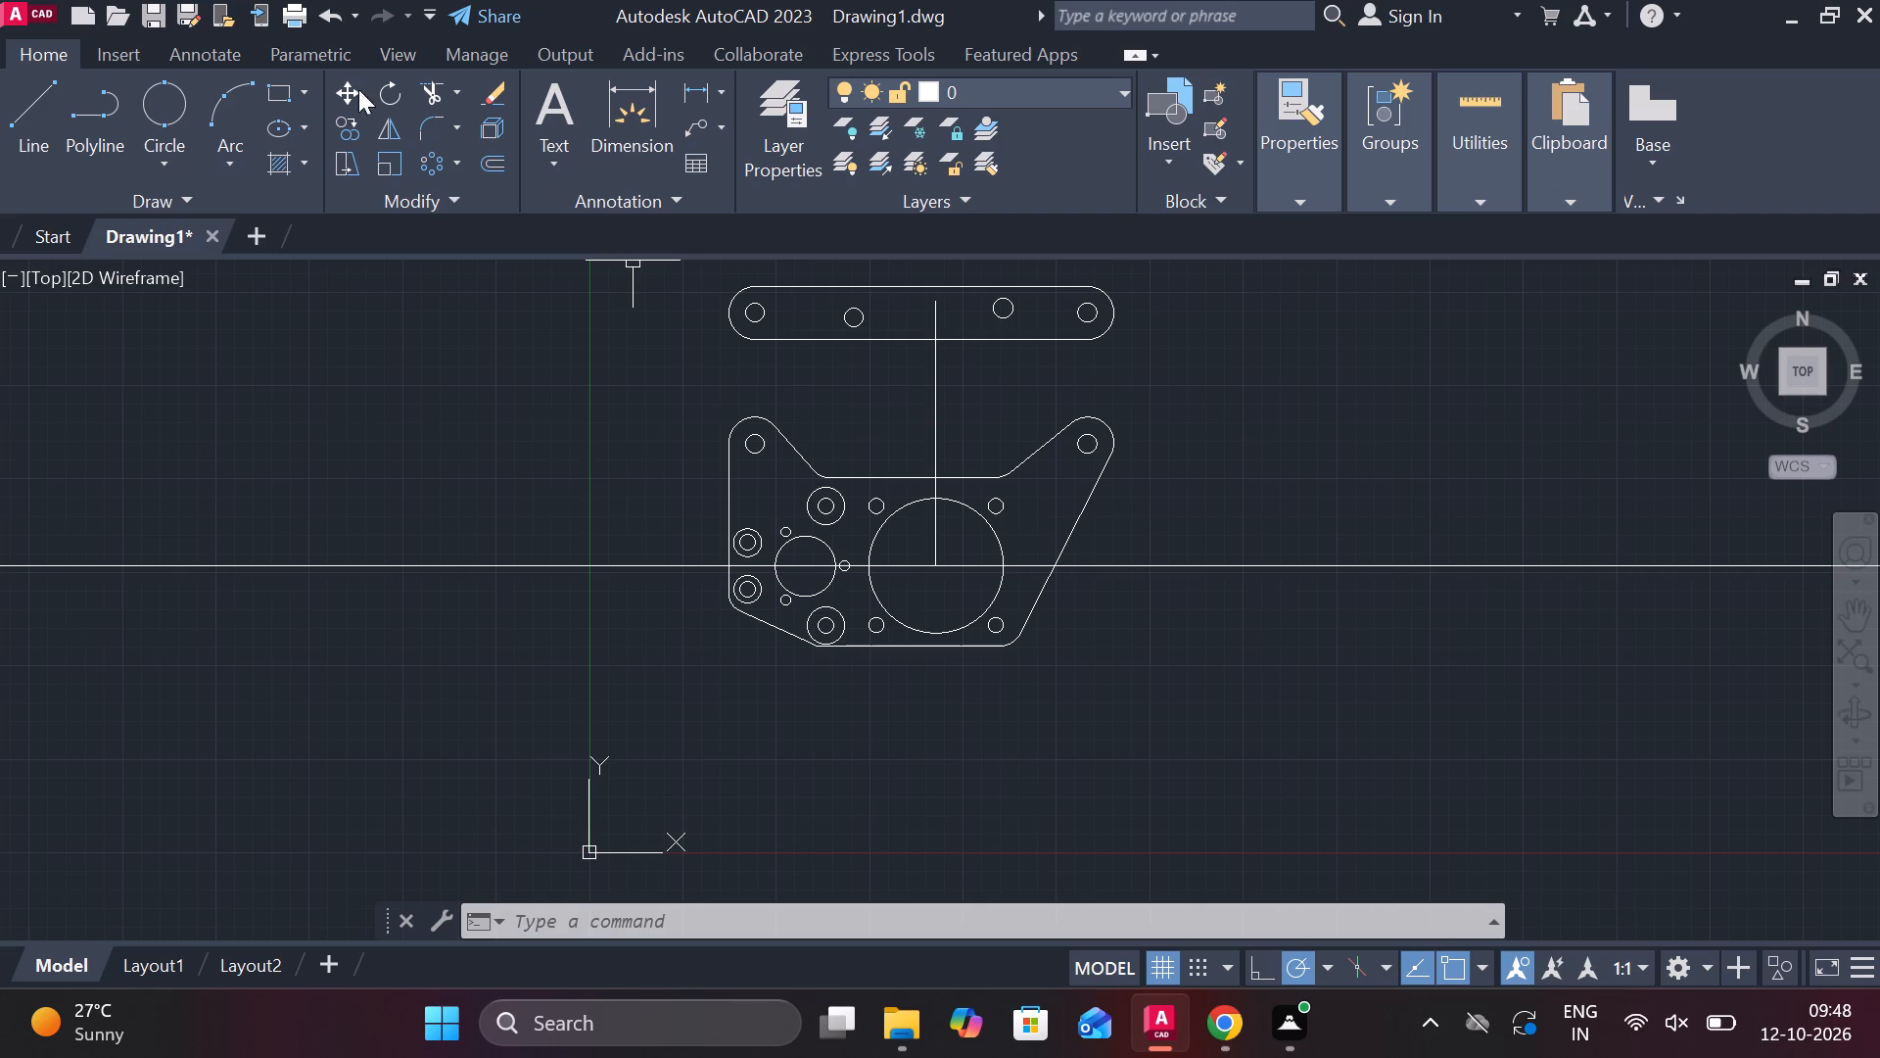
Add a horizontal linear dimension for the overall length of the rounded-end view, placed above its outline.
{"action": "left_click", "coordinate": [685, 105]}
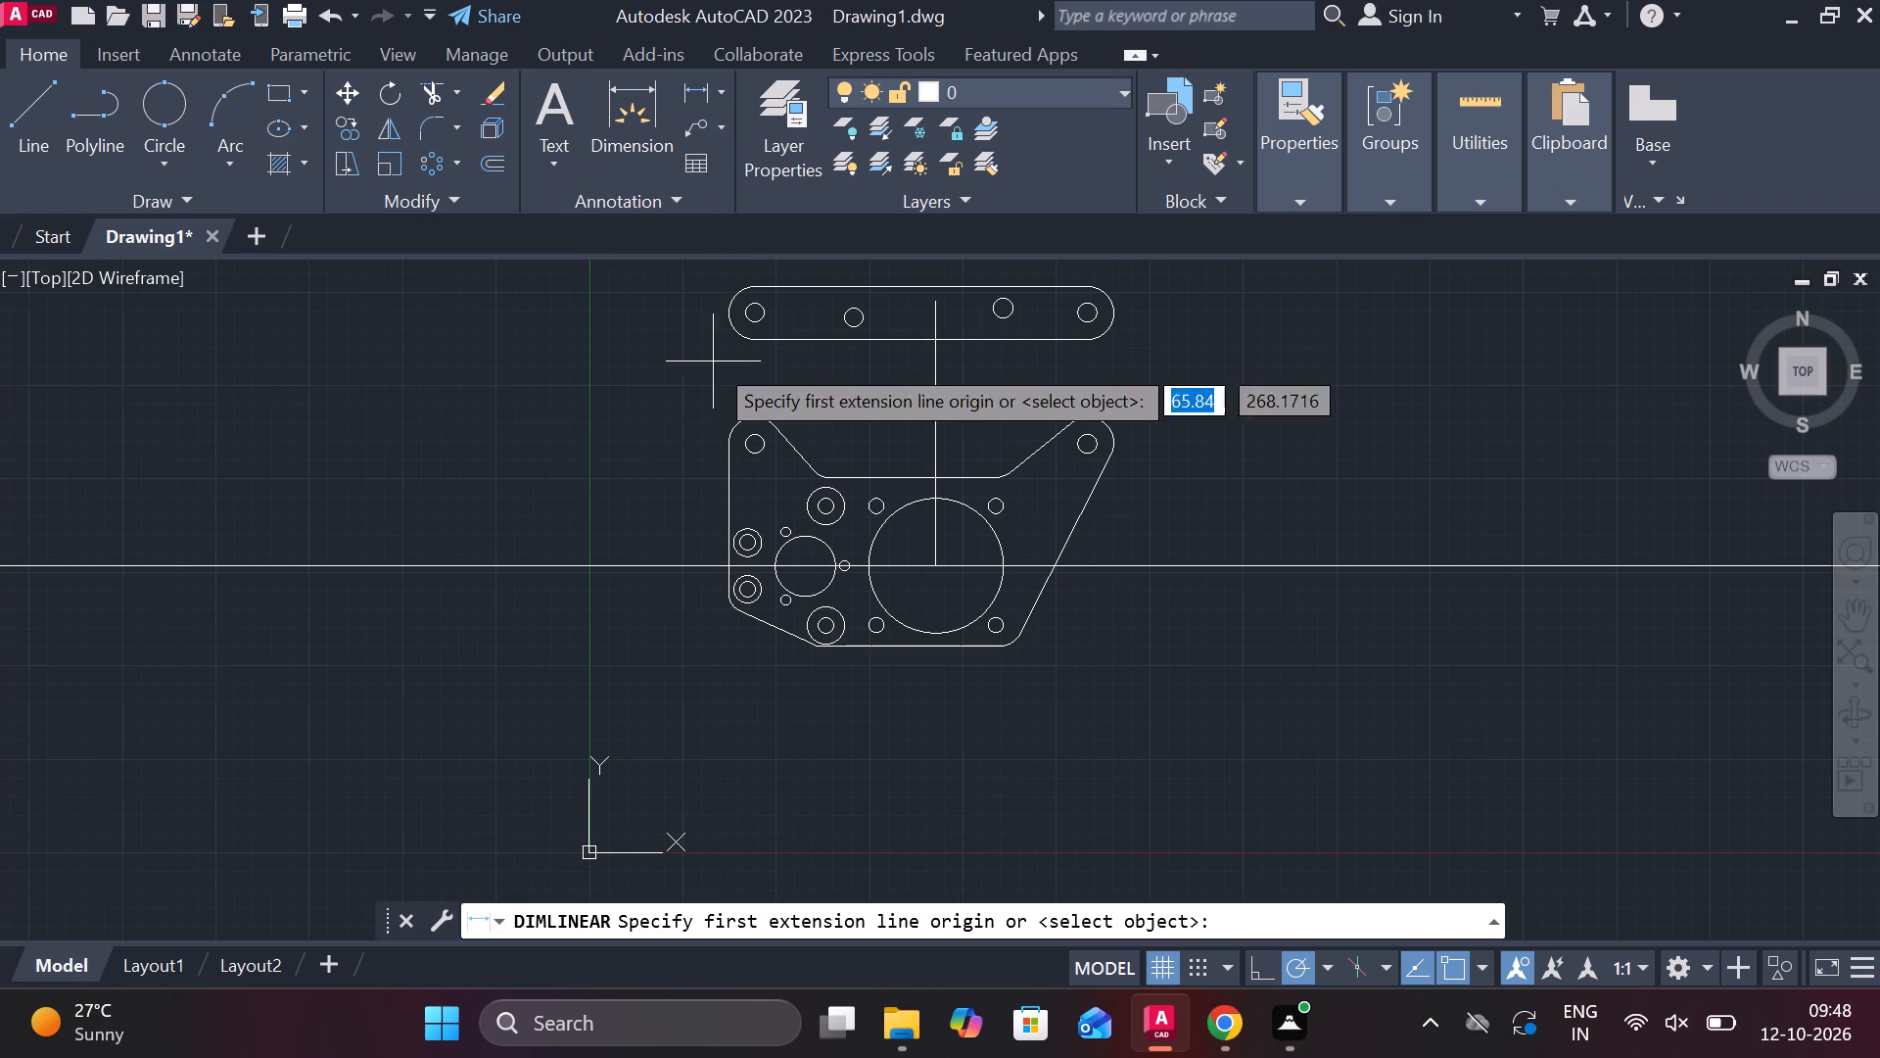
{"action": "middle_click_drag", "start_coordinate": [720, 388], "coordinate": [648, 574]}
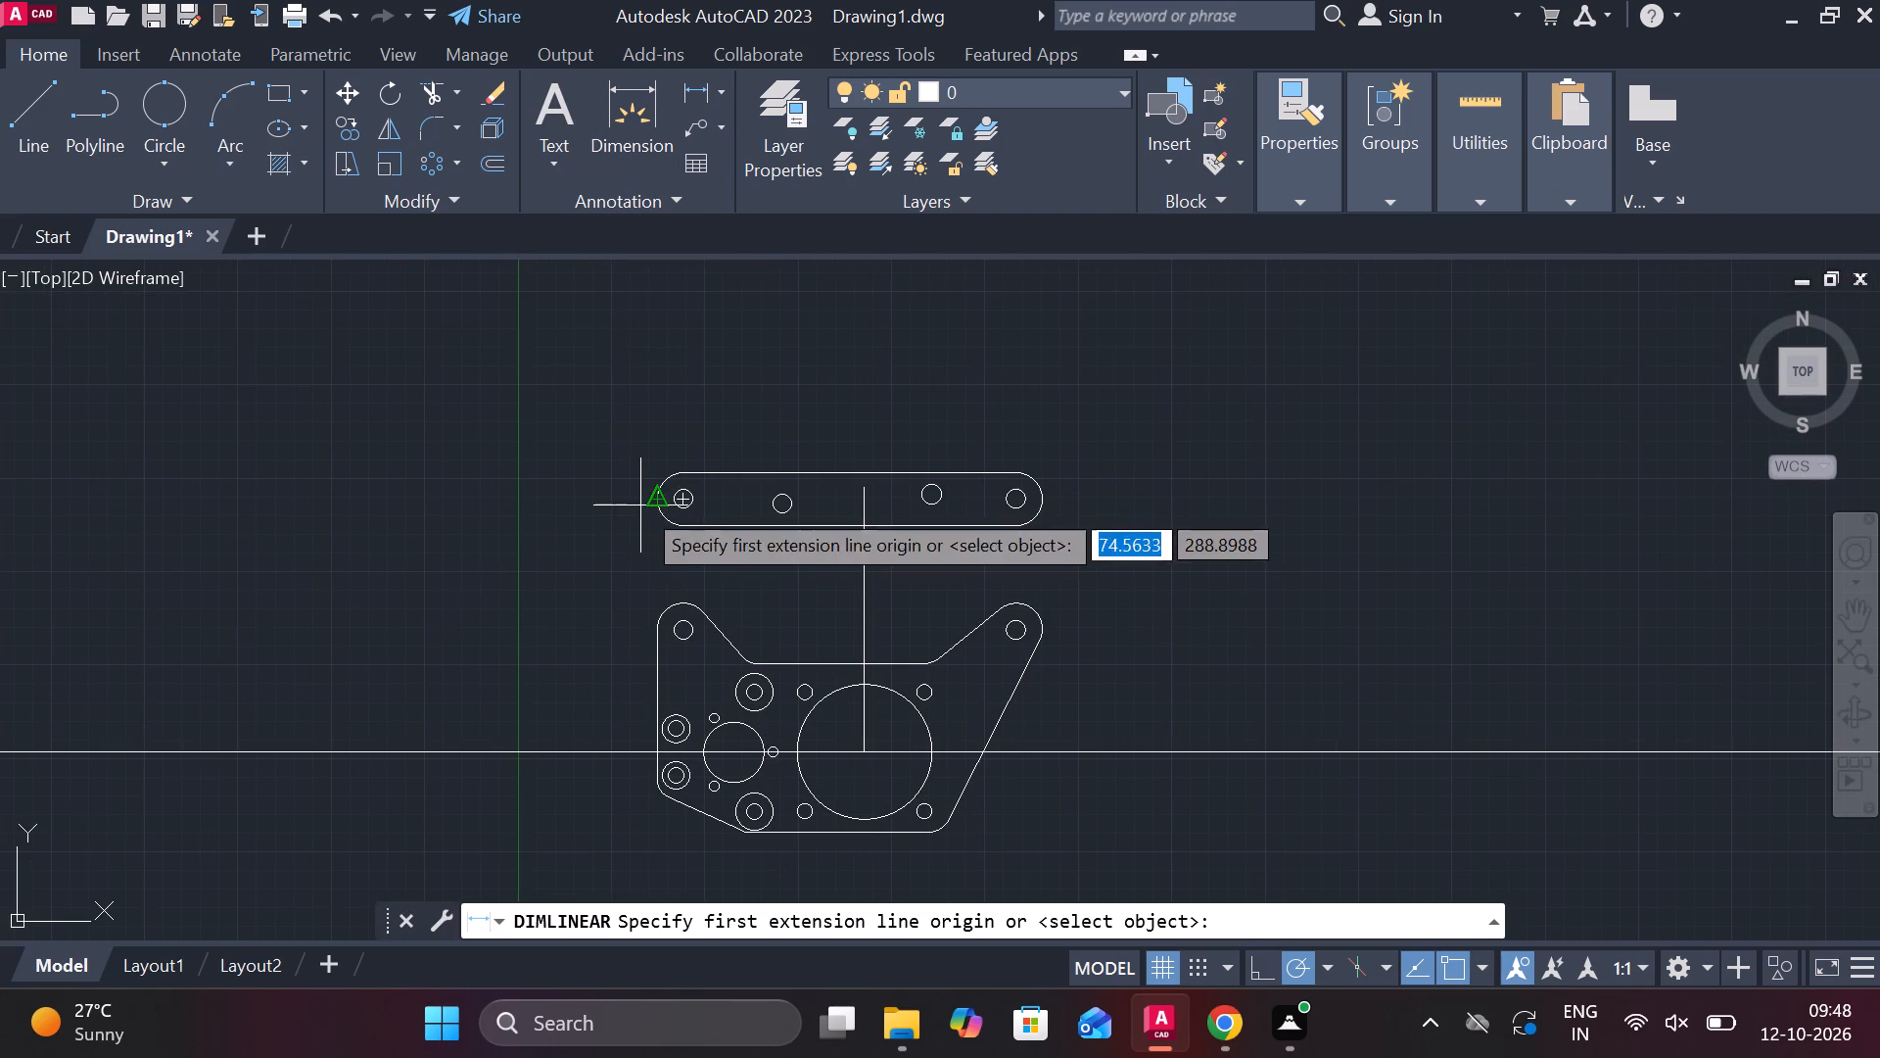
{"action": "left_click", "coordinate": [658, 502]}
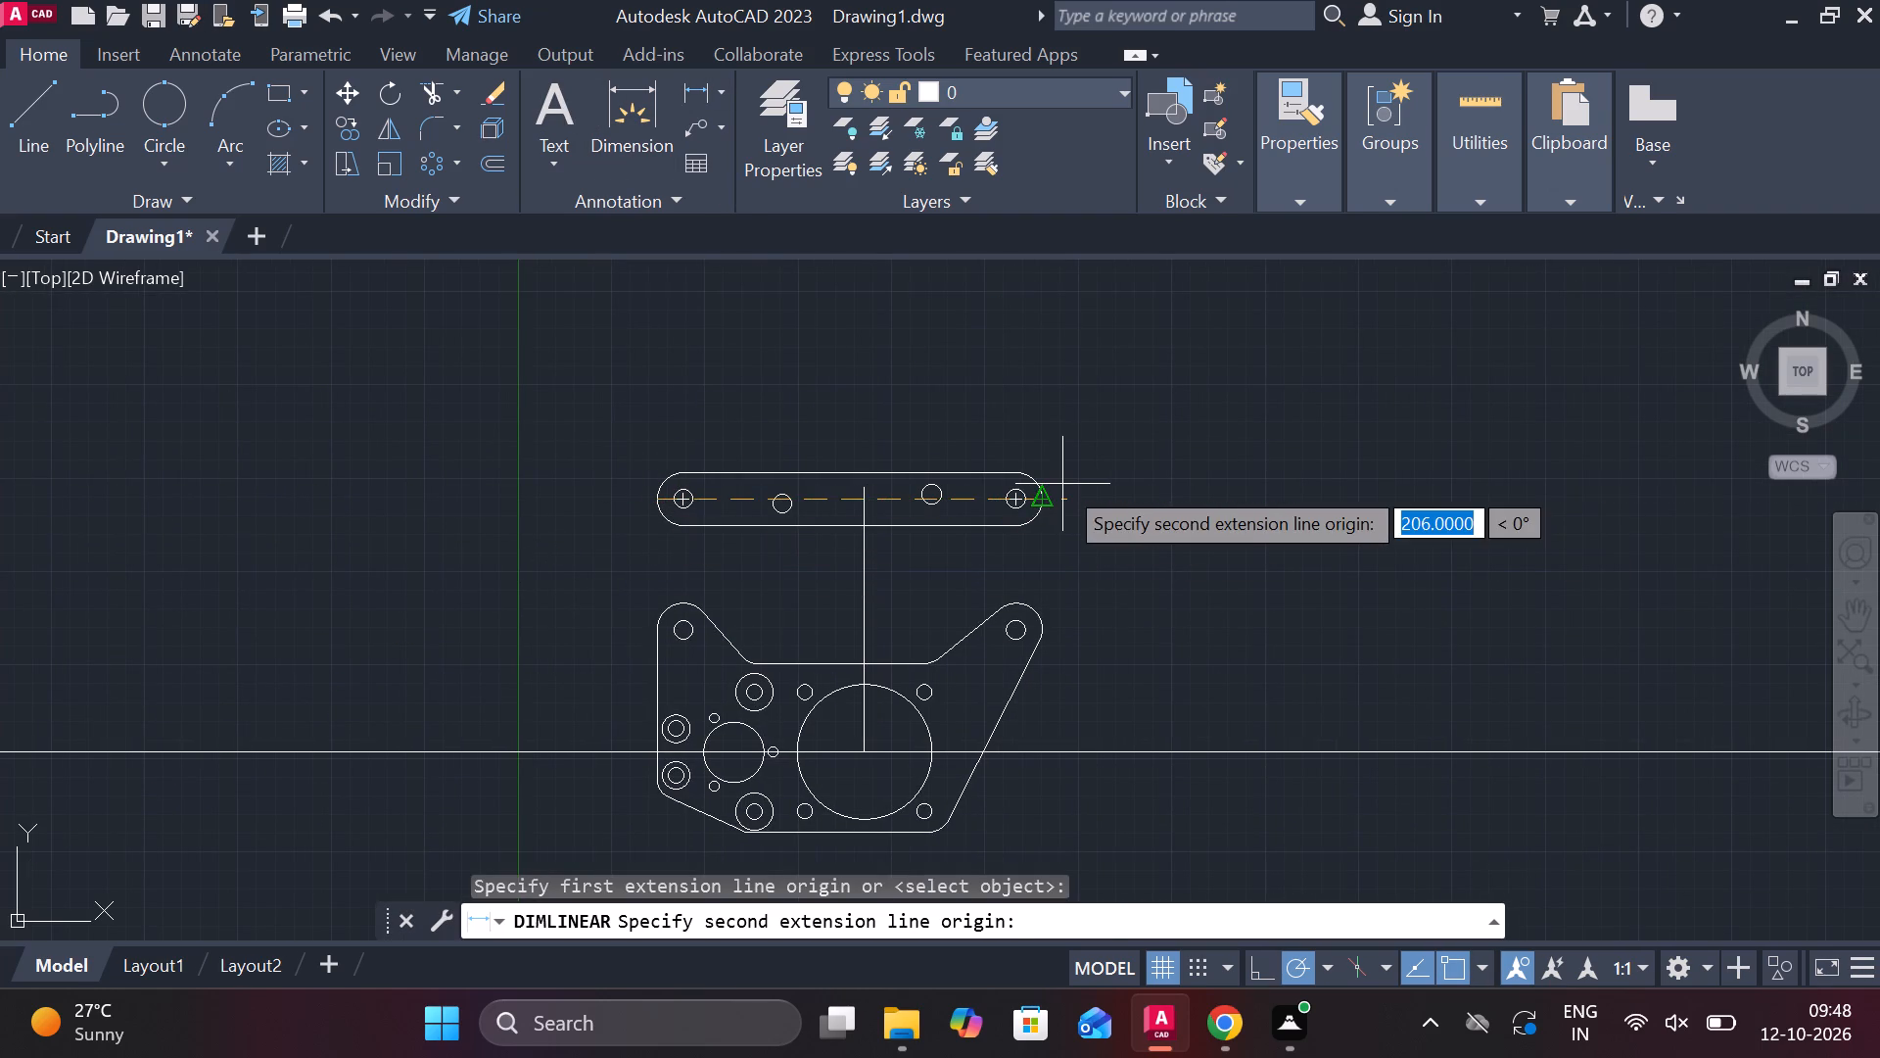
{"action": "left_click", "coordinate": [1062, 484]}
{"action": "left_click", "coordinate": [995, 433]}
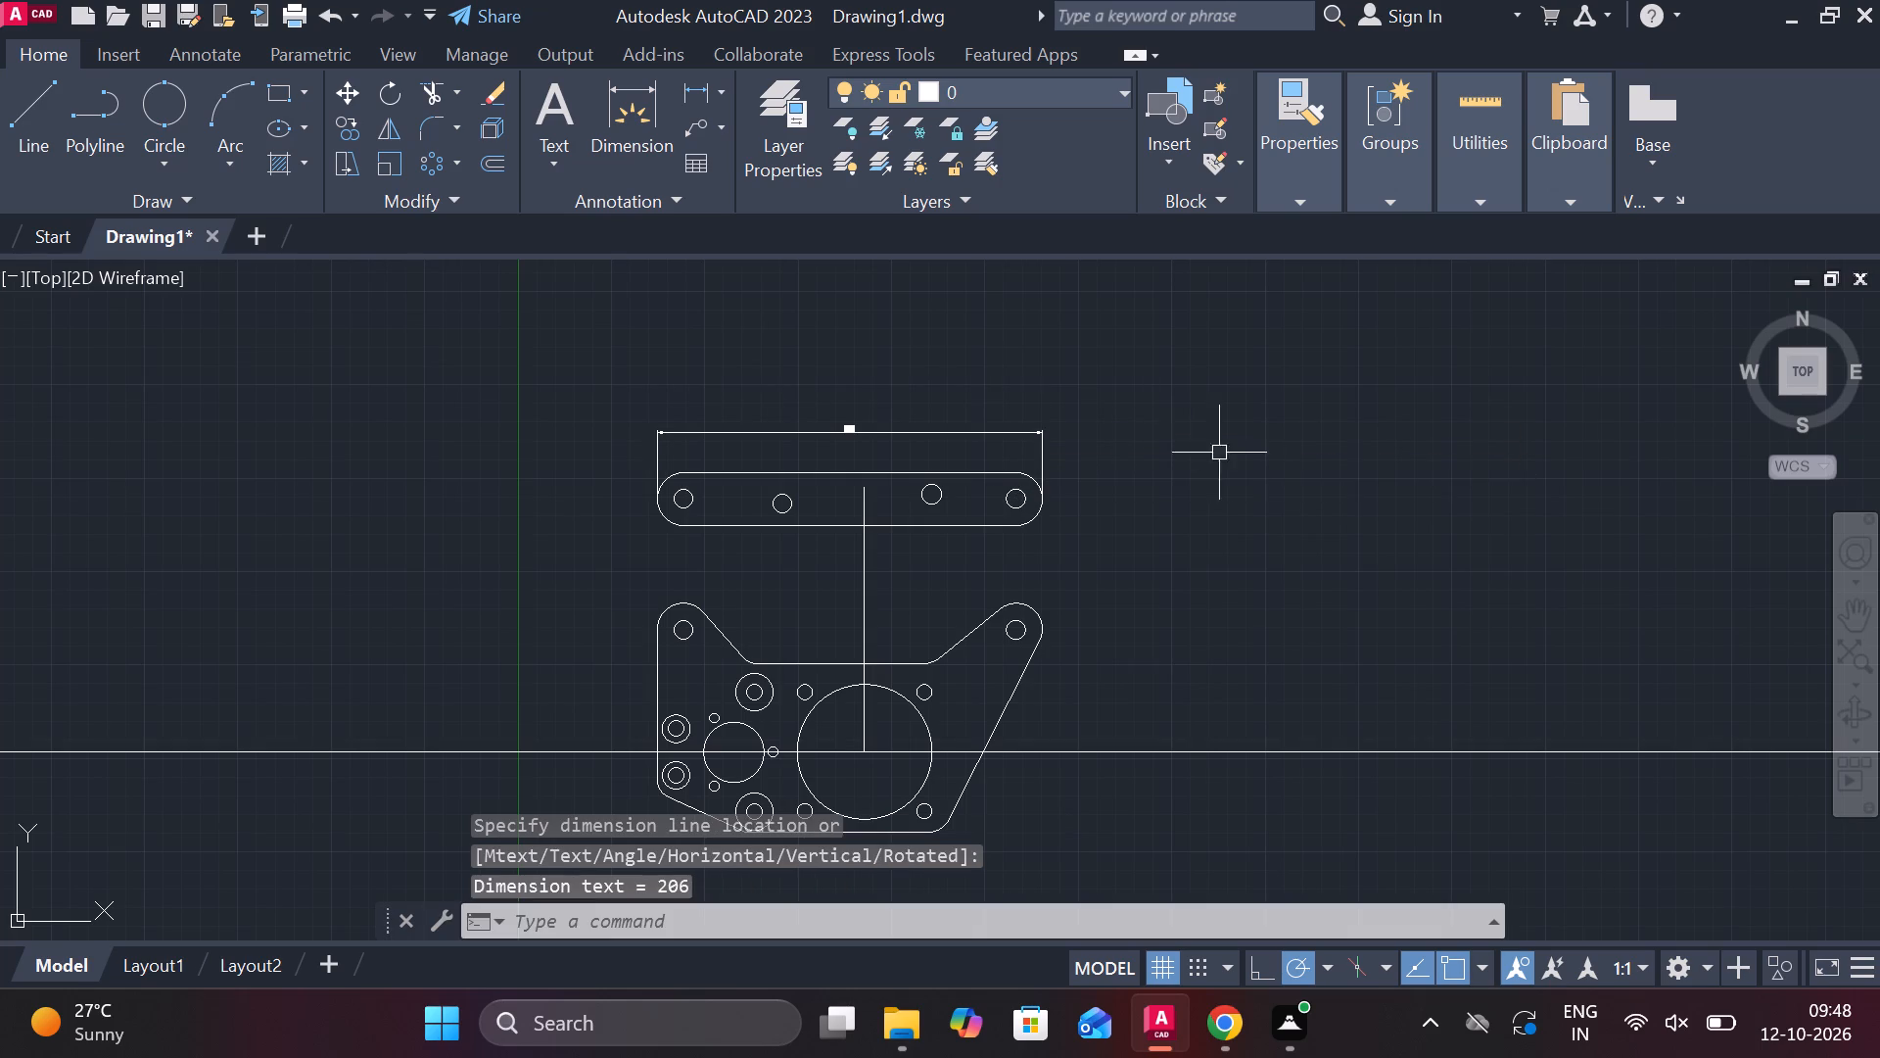
{"action": "middle_click_drag", "start_coordinate": [1250, 566], "coordinate": [1225, 566]}
{"action": "key", "text": "Escape"}
Modify the ISO-25 dimension style to not draw dimension lines between extension lines and to use an arrow size of 4.
{"action": "type", "text": "d"}
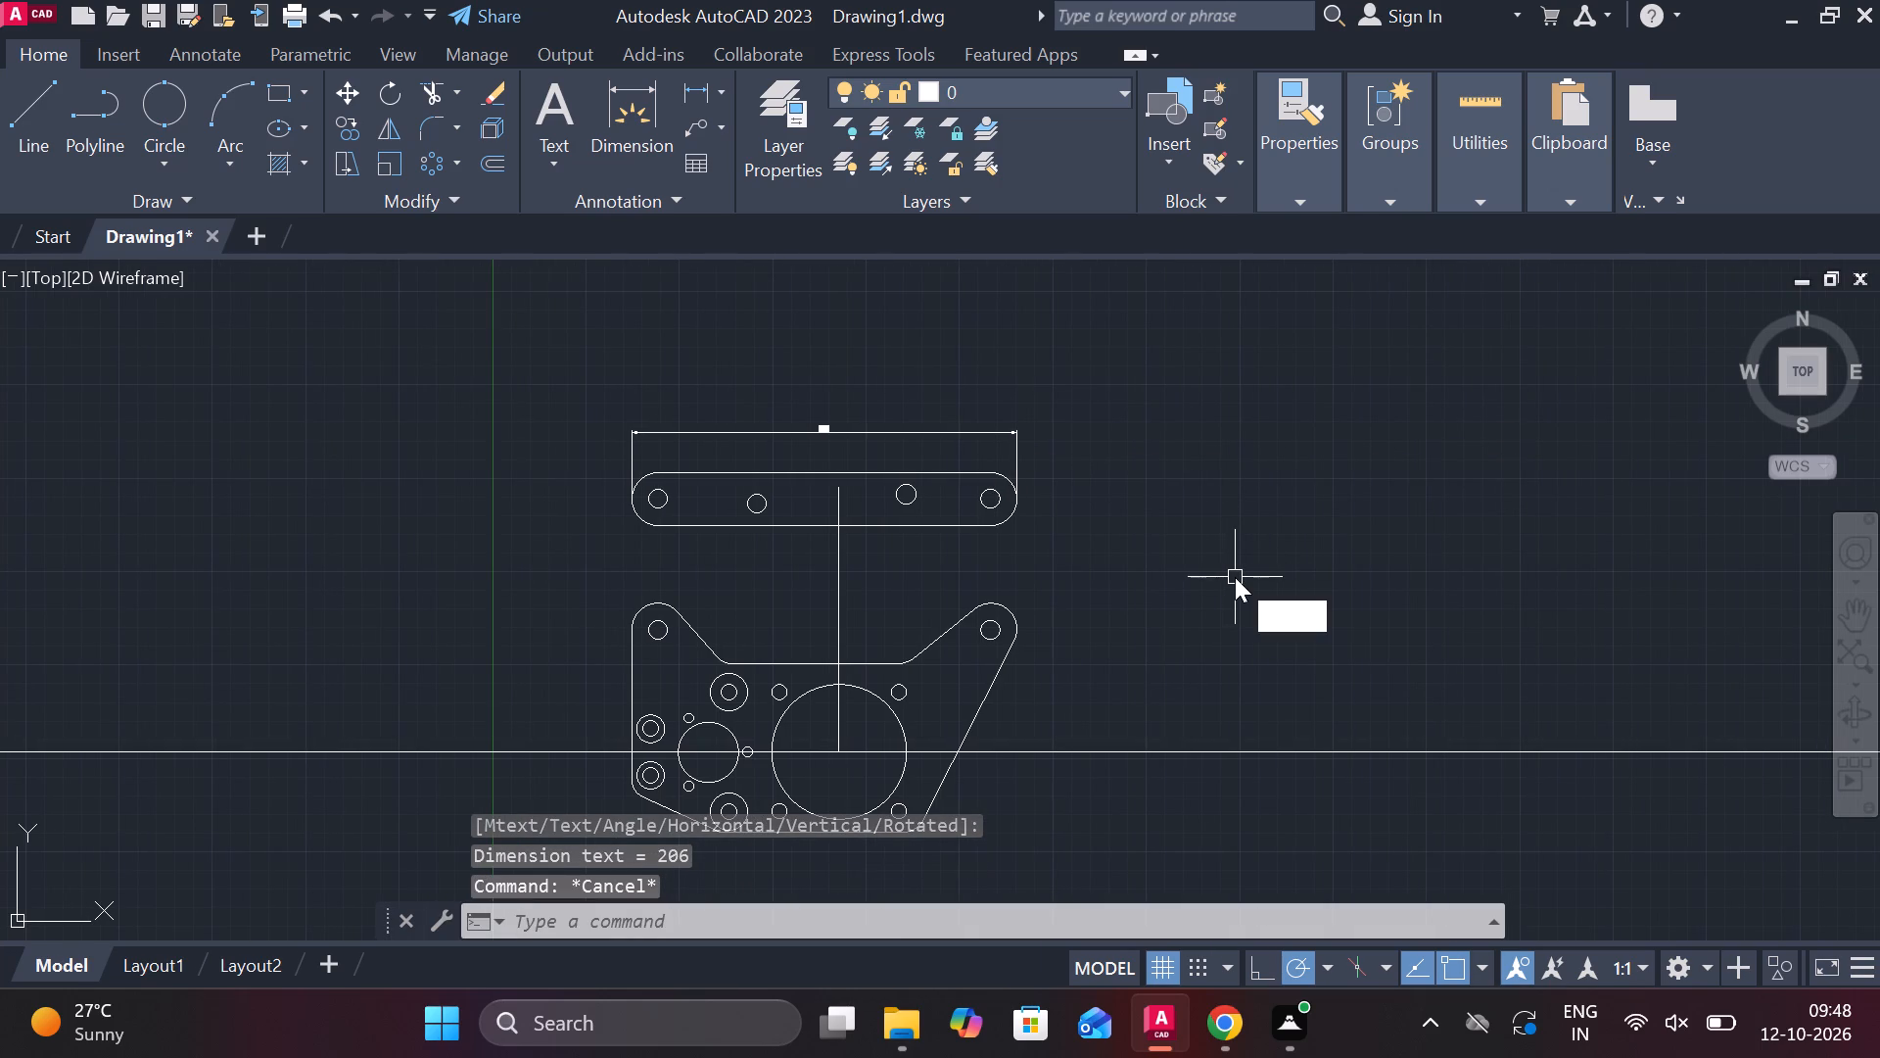
{"action": "key", "text": "space"}
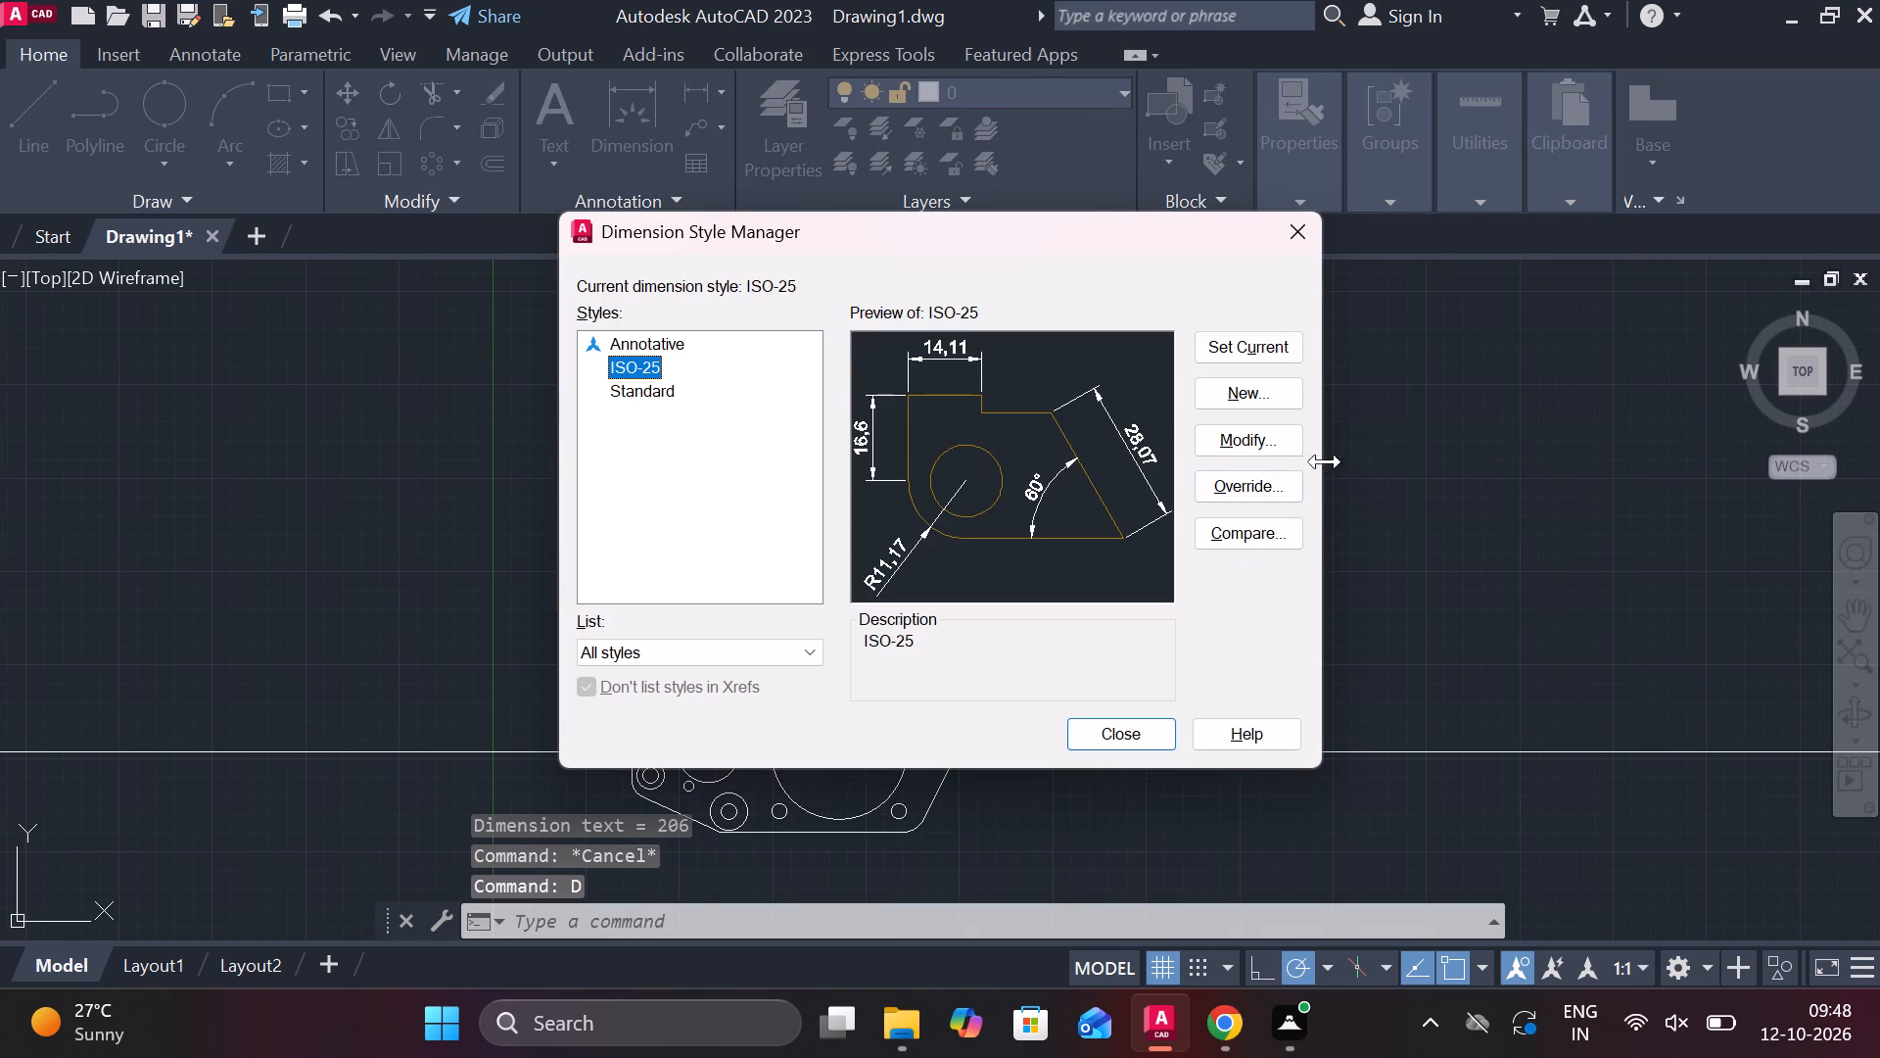
{"action": "left_click", "coordinate": [1272, 437]}
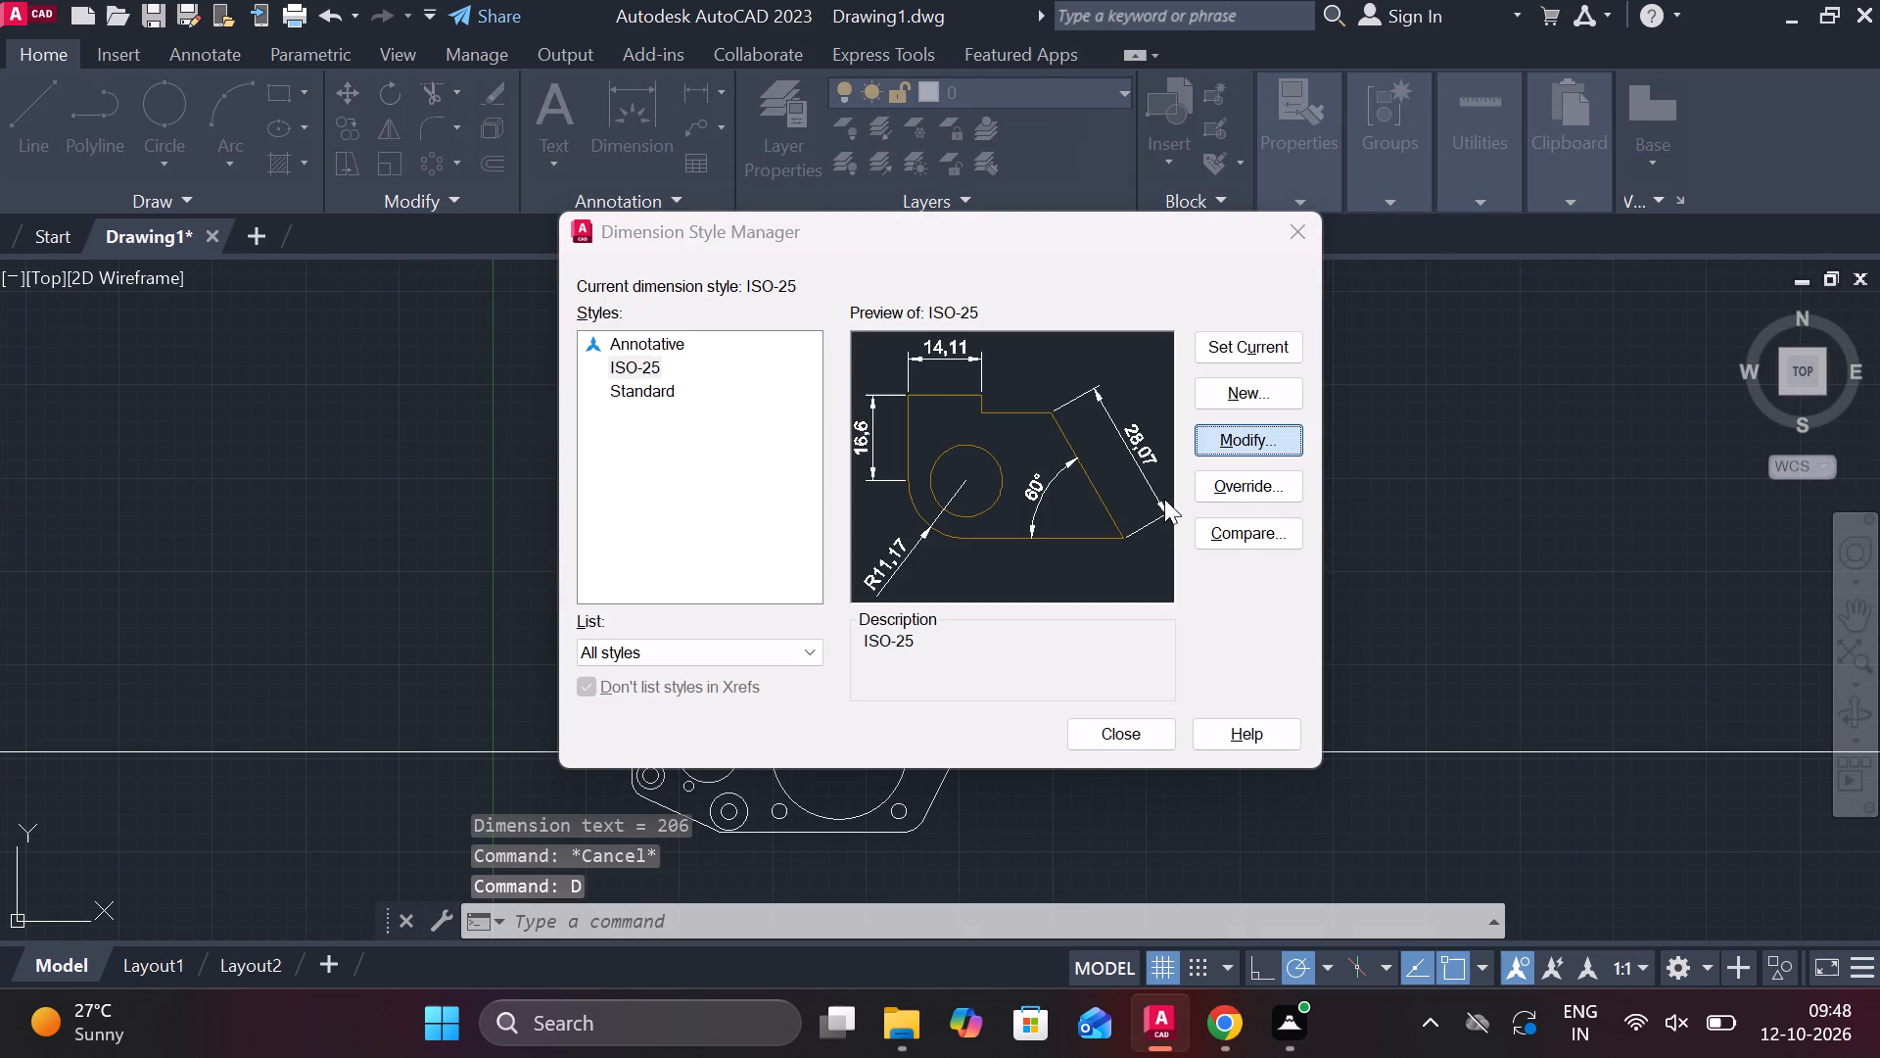
{"action": "left_click", "coordinate": [1124, 734]}
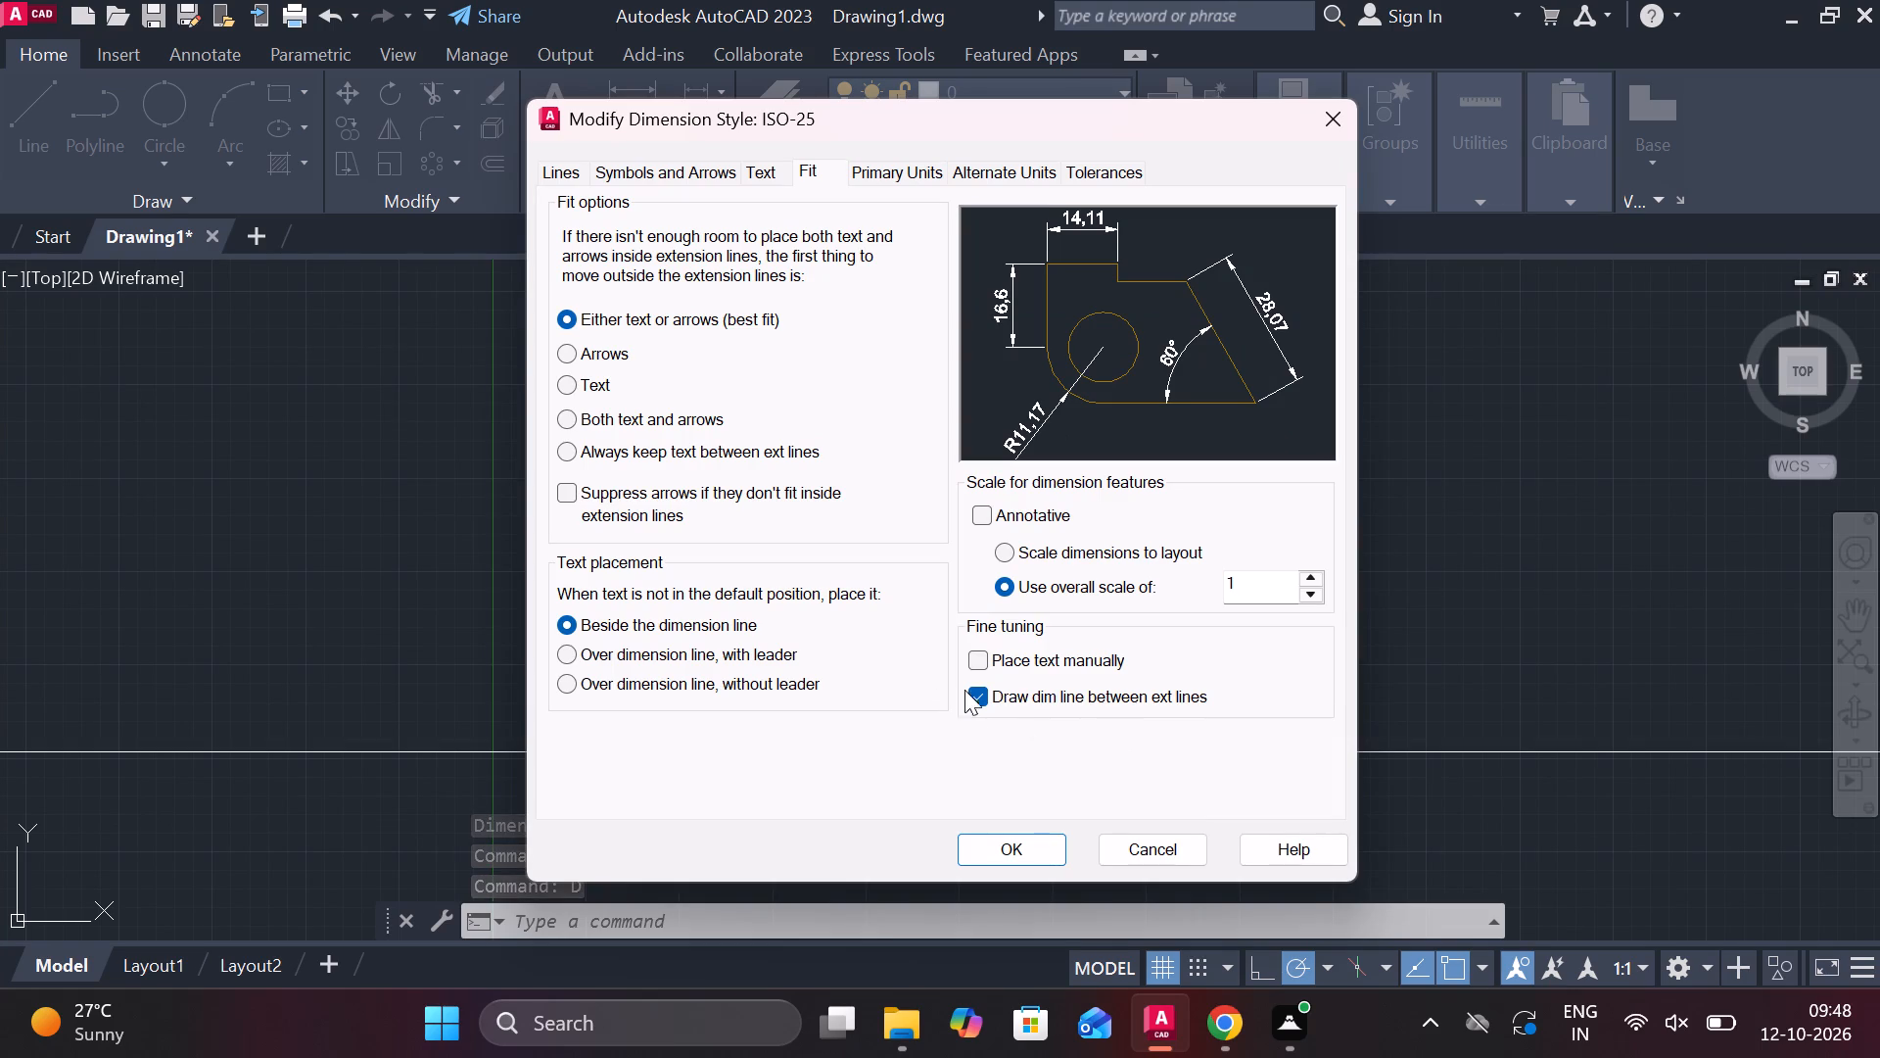
{"action": "left_click", "coordinate": [974, 703]}
{"action": "left_click", "coordinate": [649, 164]}
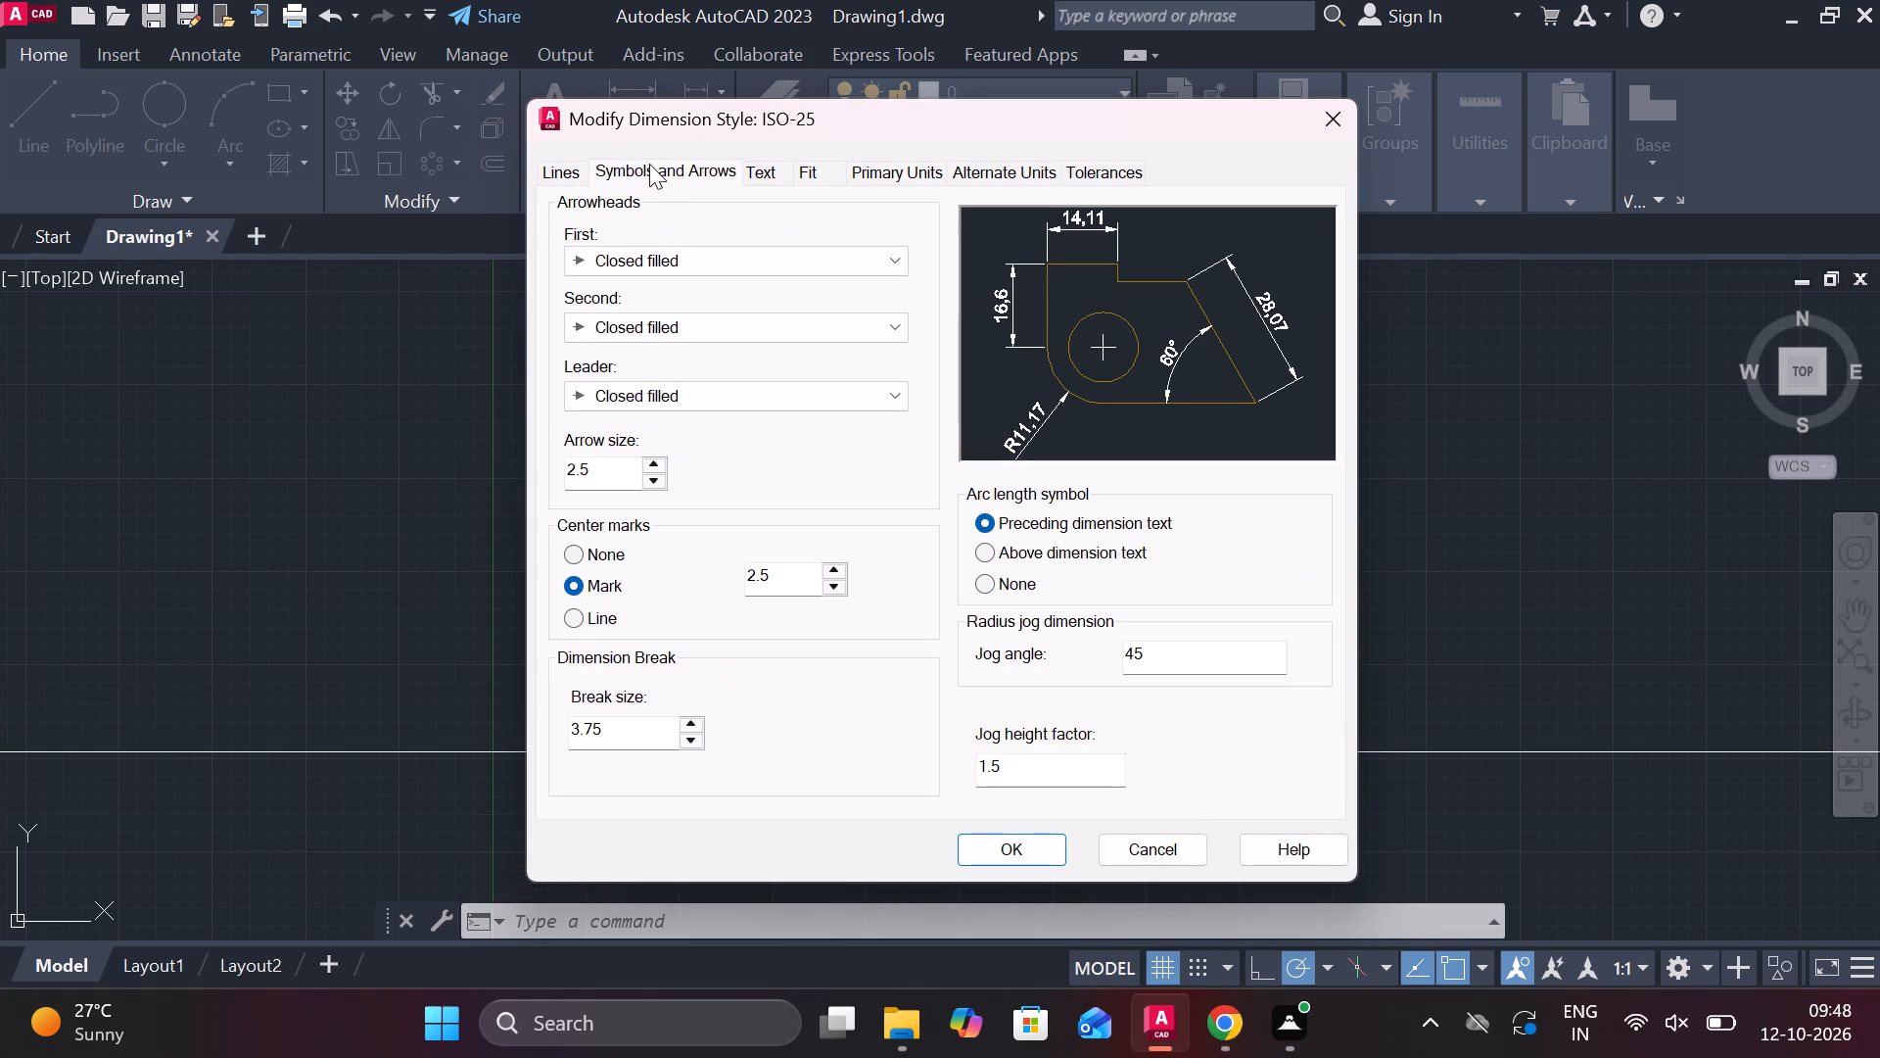
{"action": "left_click_drag", "start_coordinate": [618, 464], "coordinate": [540, 462]}
{"action": "key", "text": "4"}
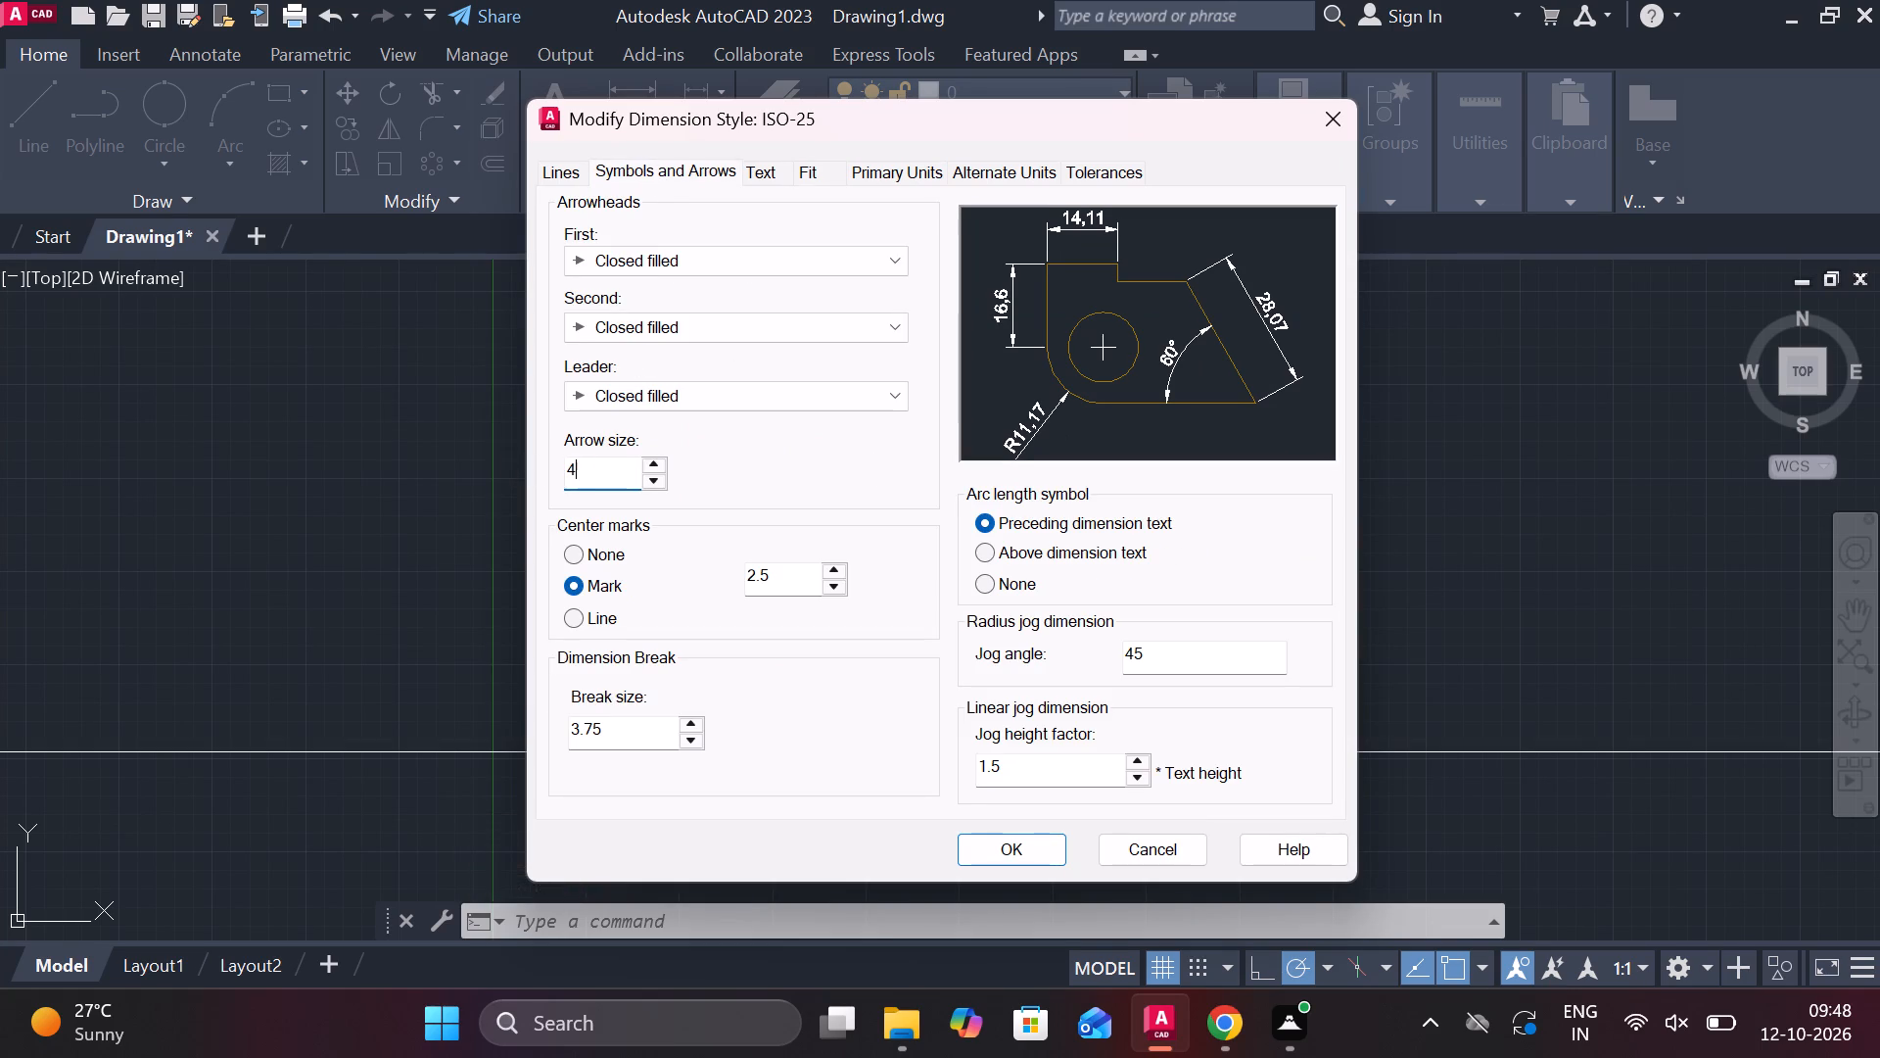
Set the dimension text height to 6 and the text alignment to ISO standard.
{"action": "left_click", "coordinate": [759, 175]}
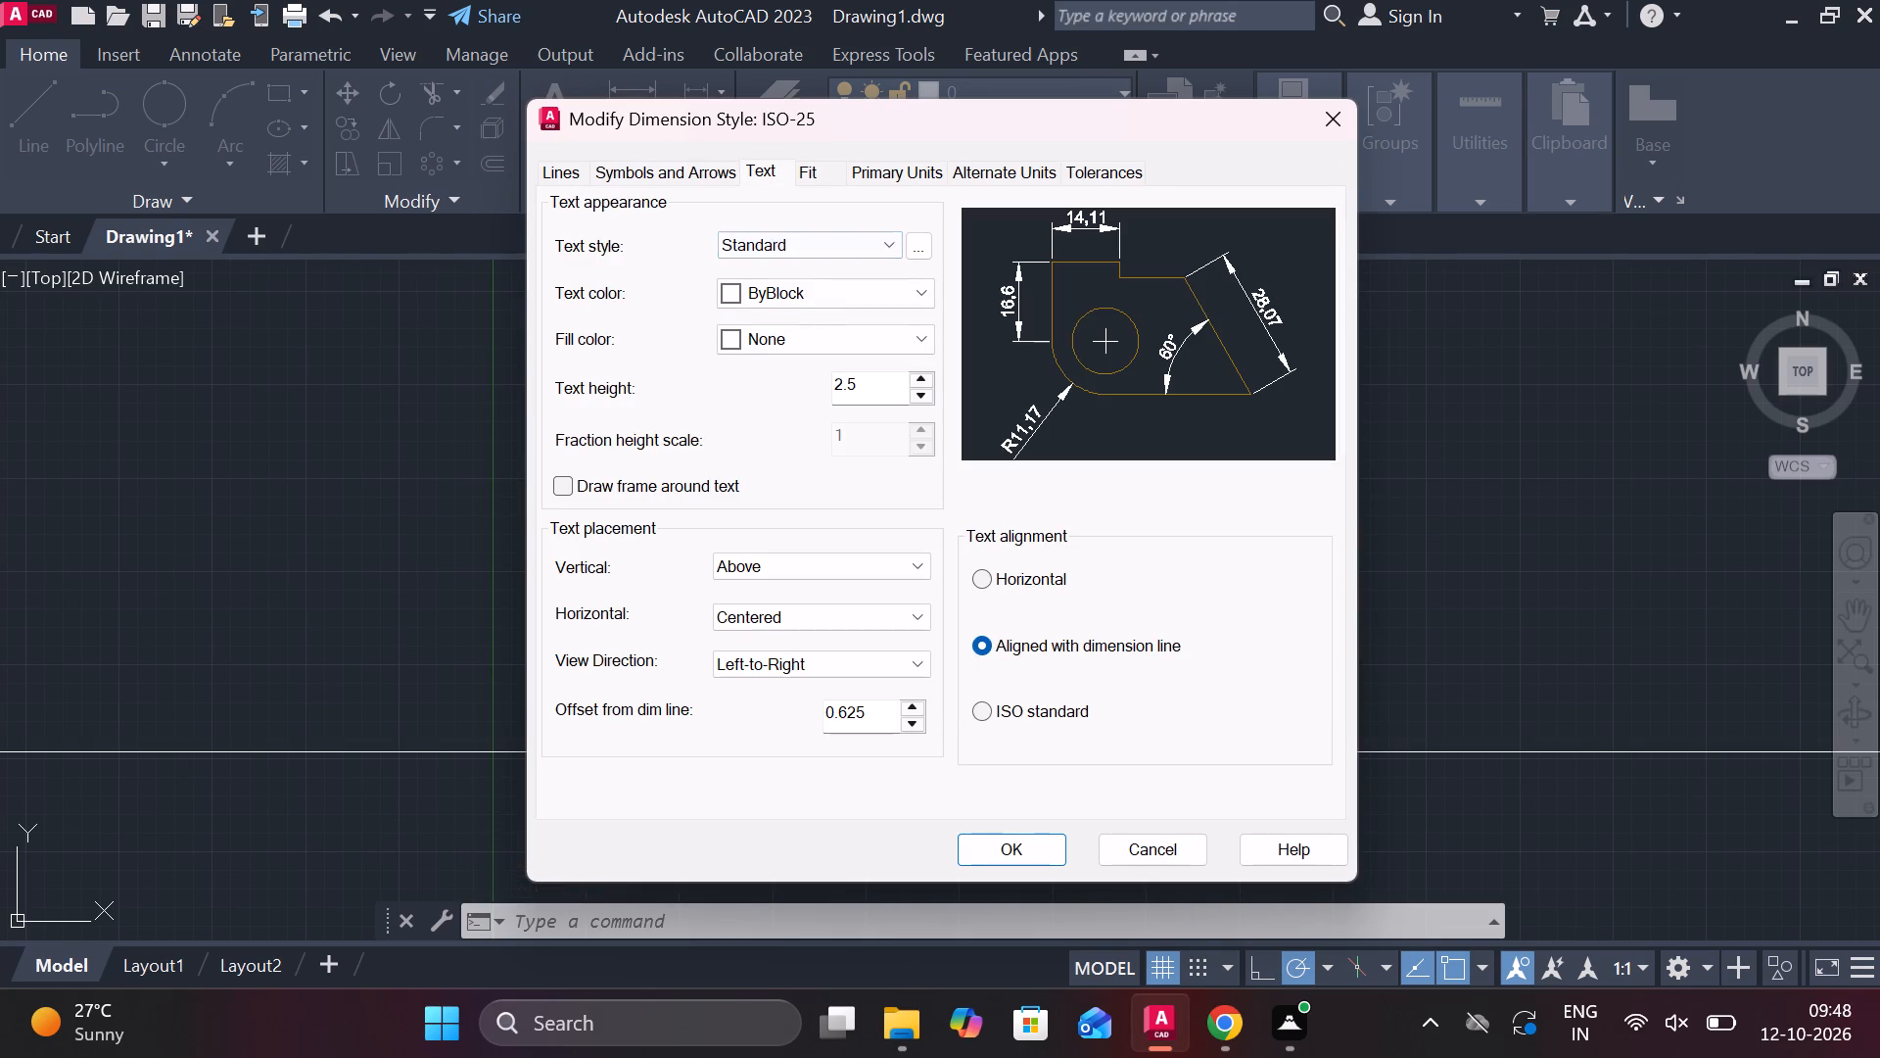
{"action": "left_click_drag", "start_coordinate": [854, 390], "coordinate": [794, 390]}
{"action": "key", "text": "6"}
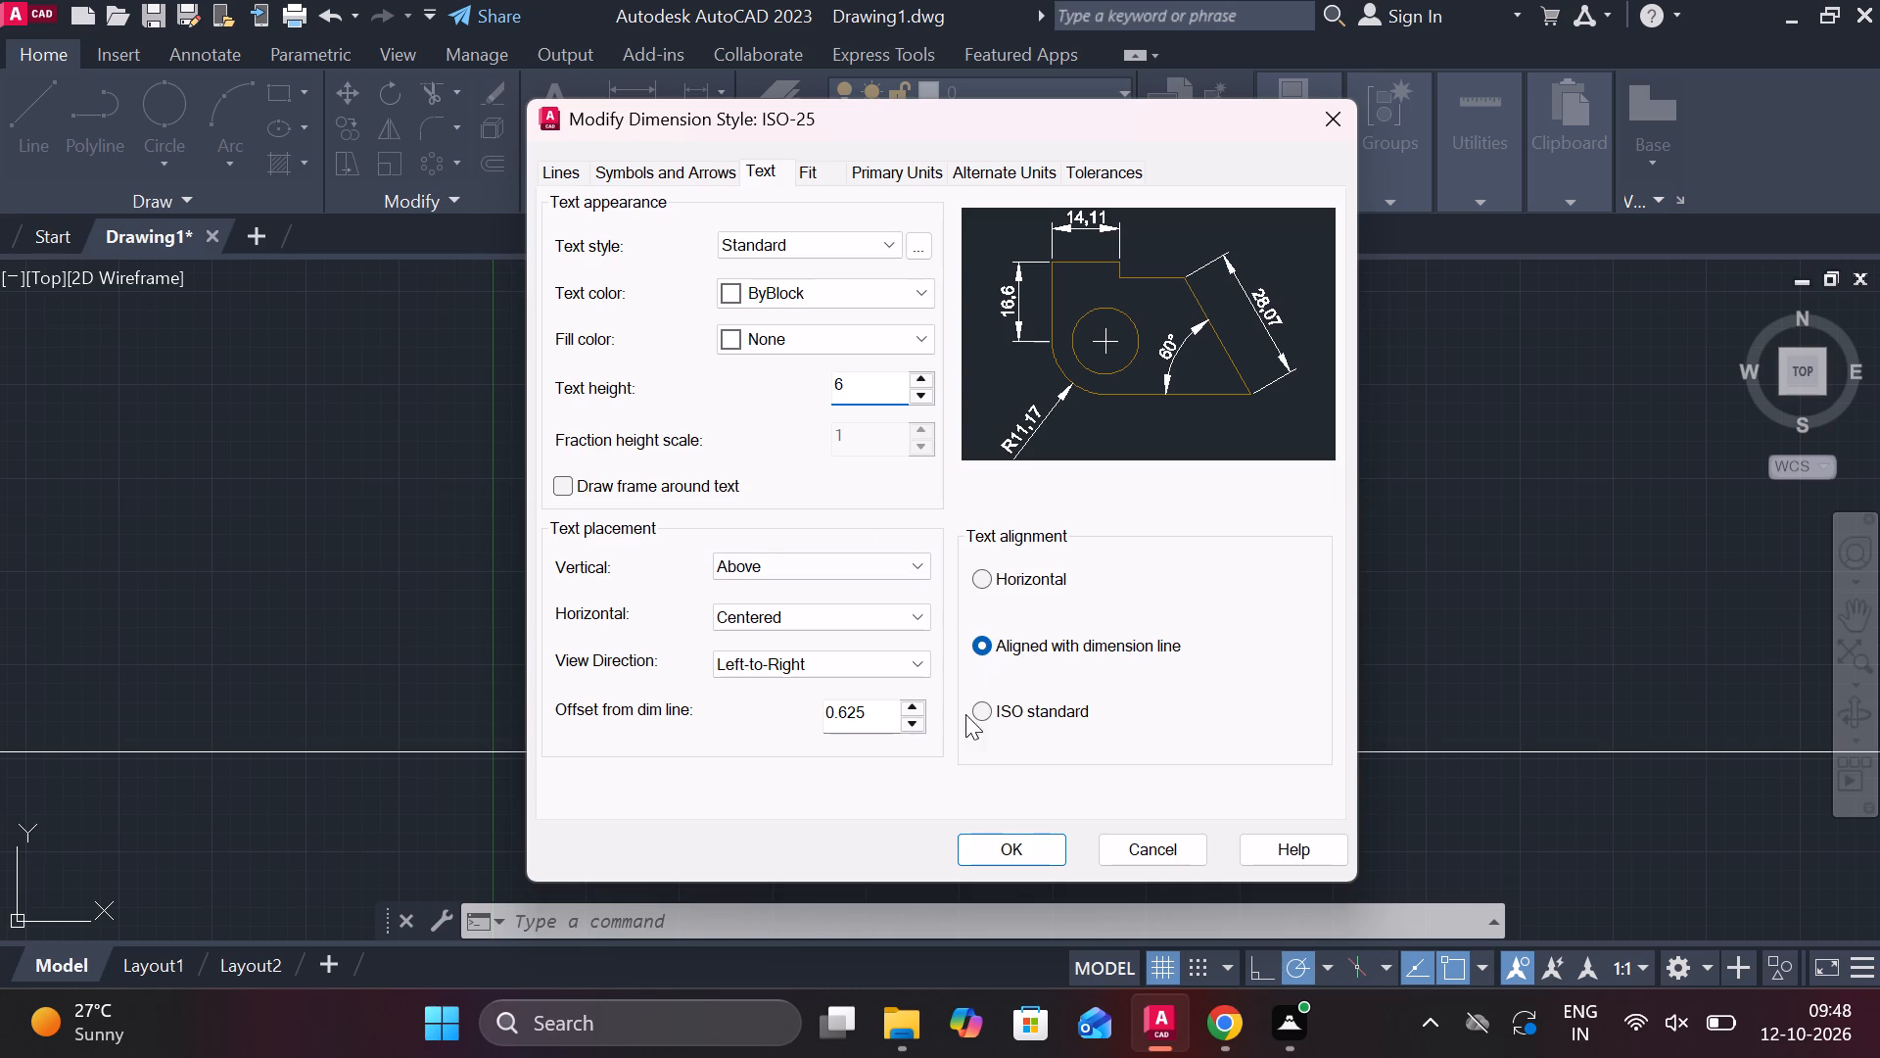
{"action": "left_click", "coordinate": [985, 716]}
Set the linear dimension precision to 0.0, apply the style changes and make ISO-25 the current style.
{"action": "left_click", "coordinate": [801, 167]}
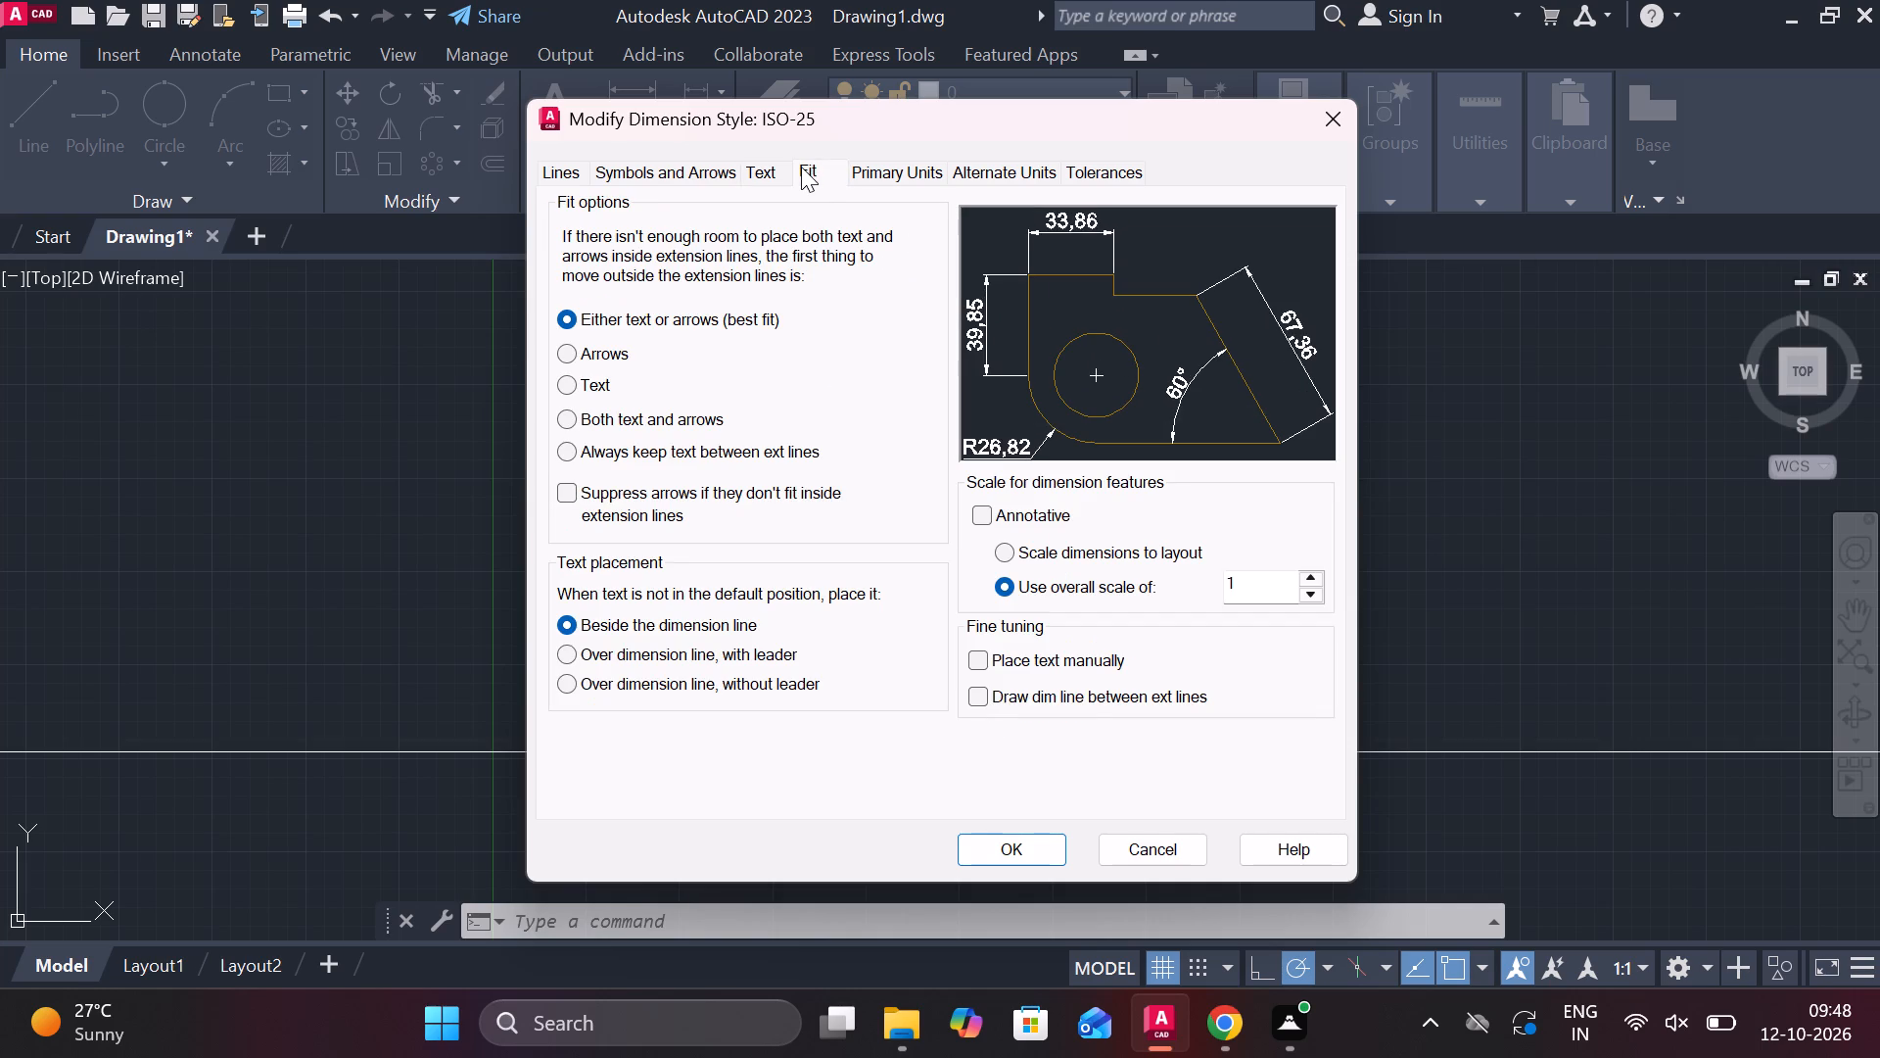
{"action": "left_click", "coordinate": [904, 168]}
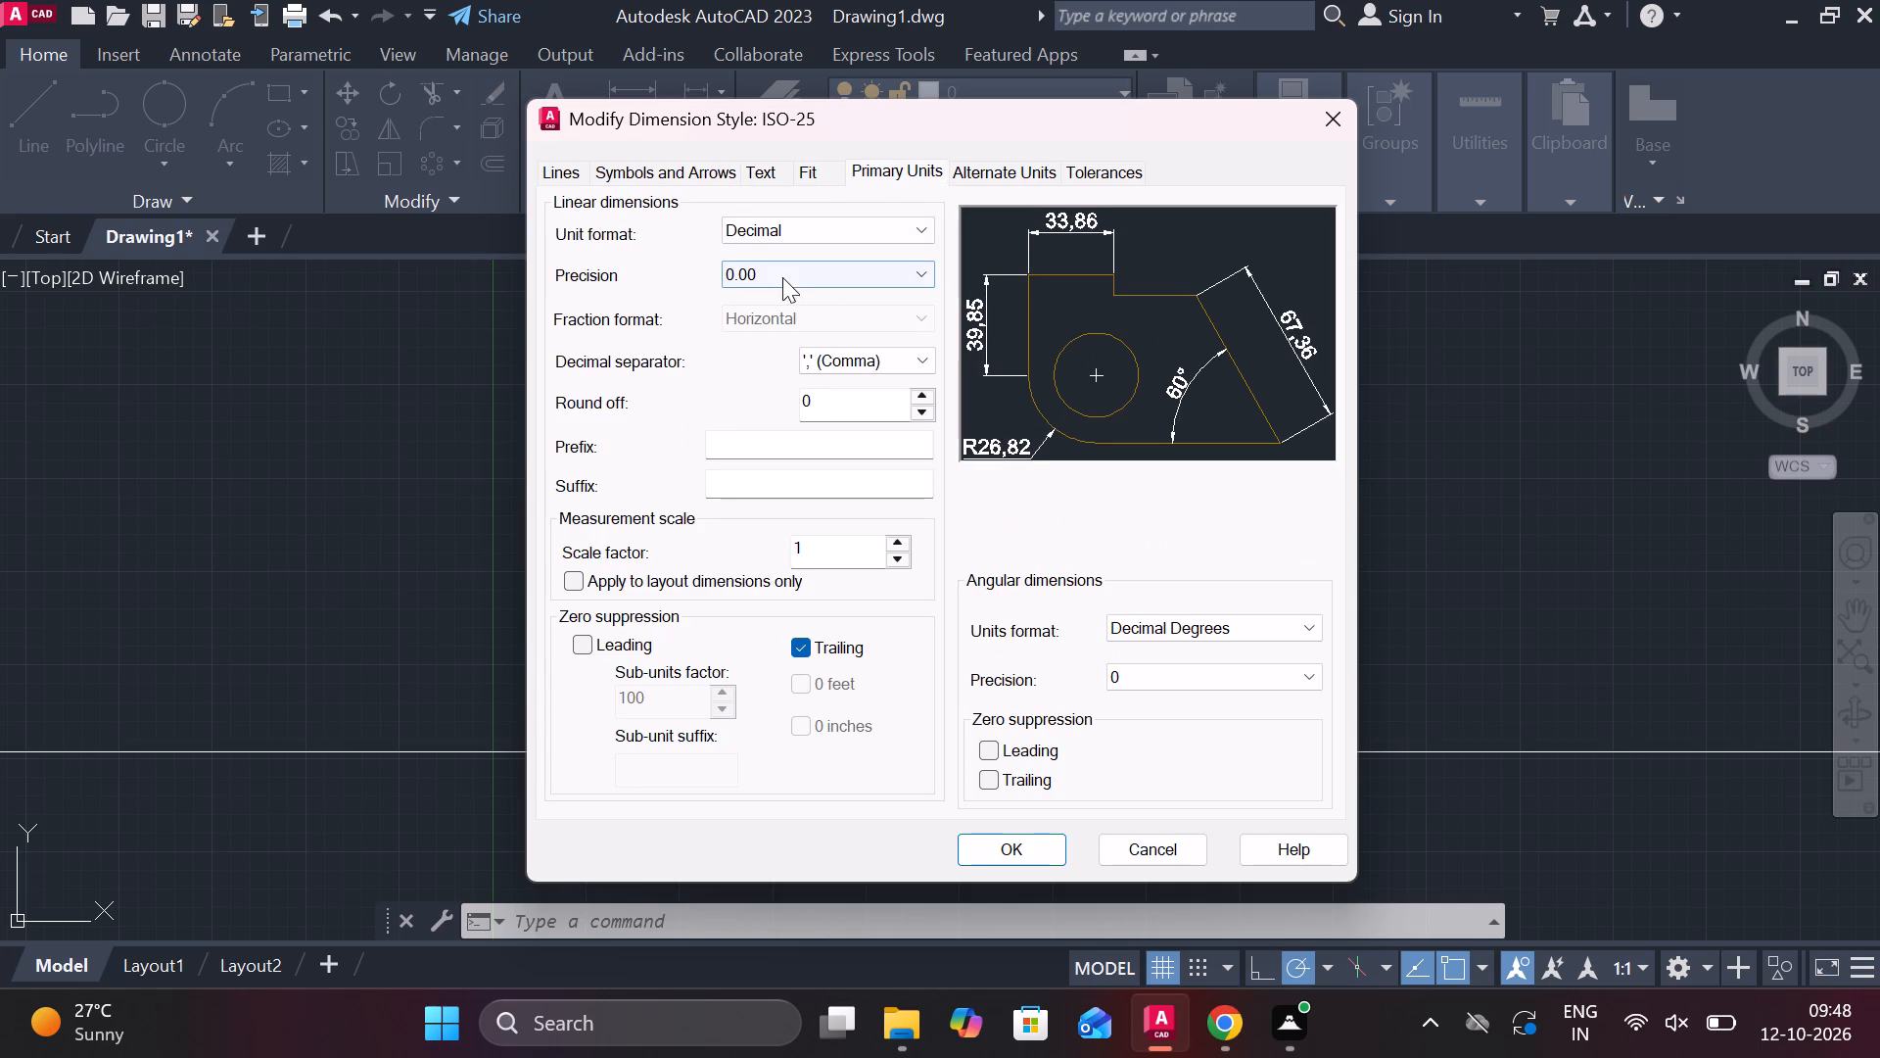
{"action": "left_click_drag", "start_coordinate": [782, 277], "coordinate": [723, 277]}
{"action": "left_click", "coordinate": [762, 319]}
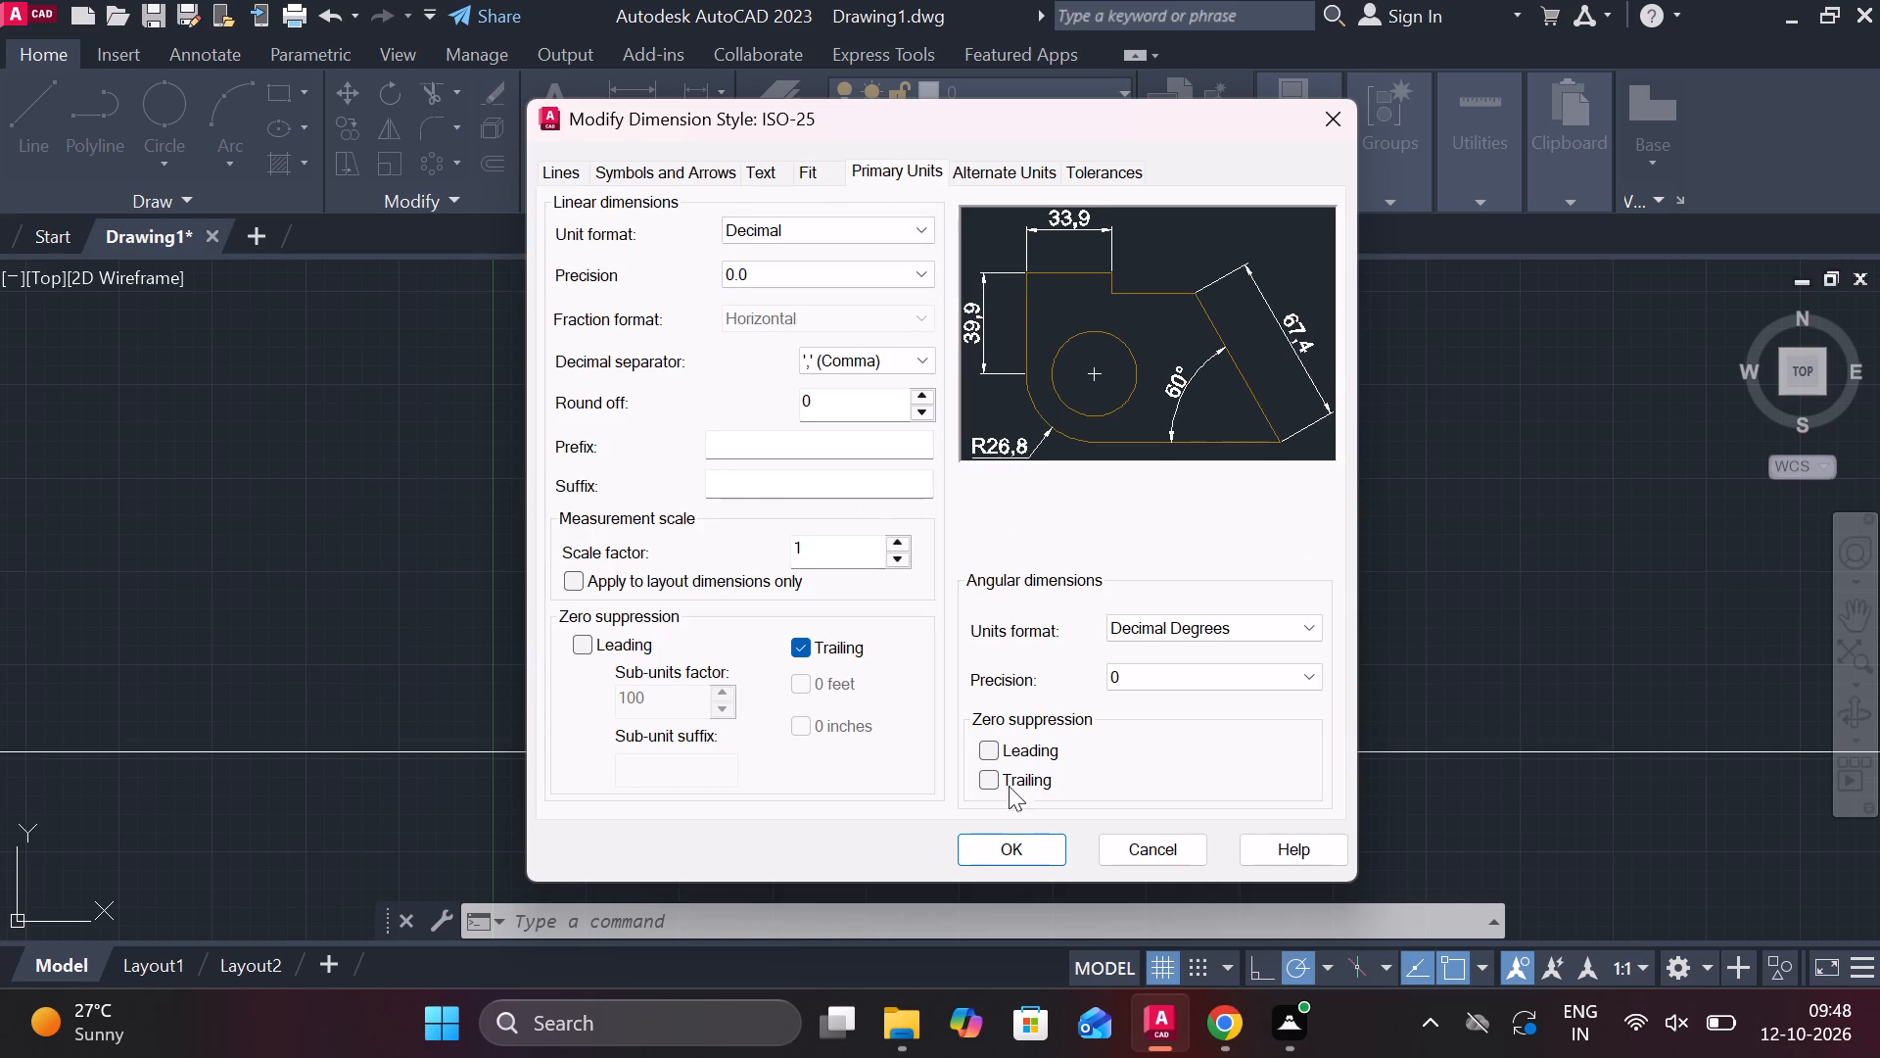
{"action": "left_click", "coordinate": [1015, 850]}
{"action": "left_click", "coordinate": [1206, 337]}
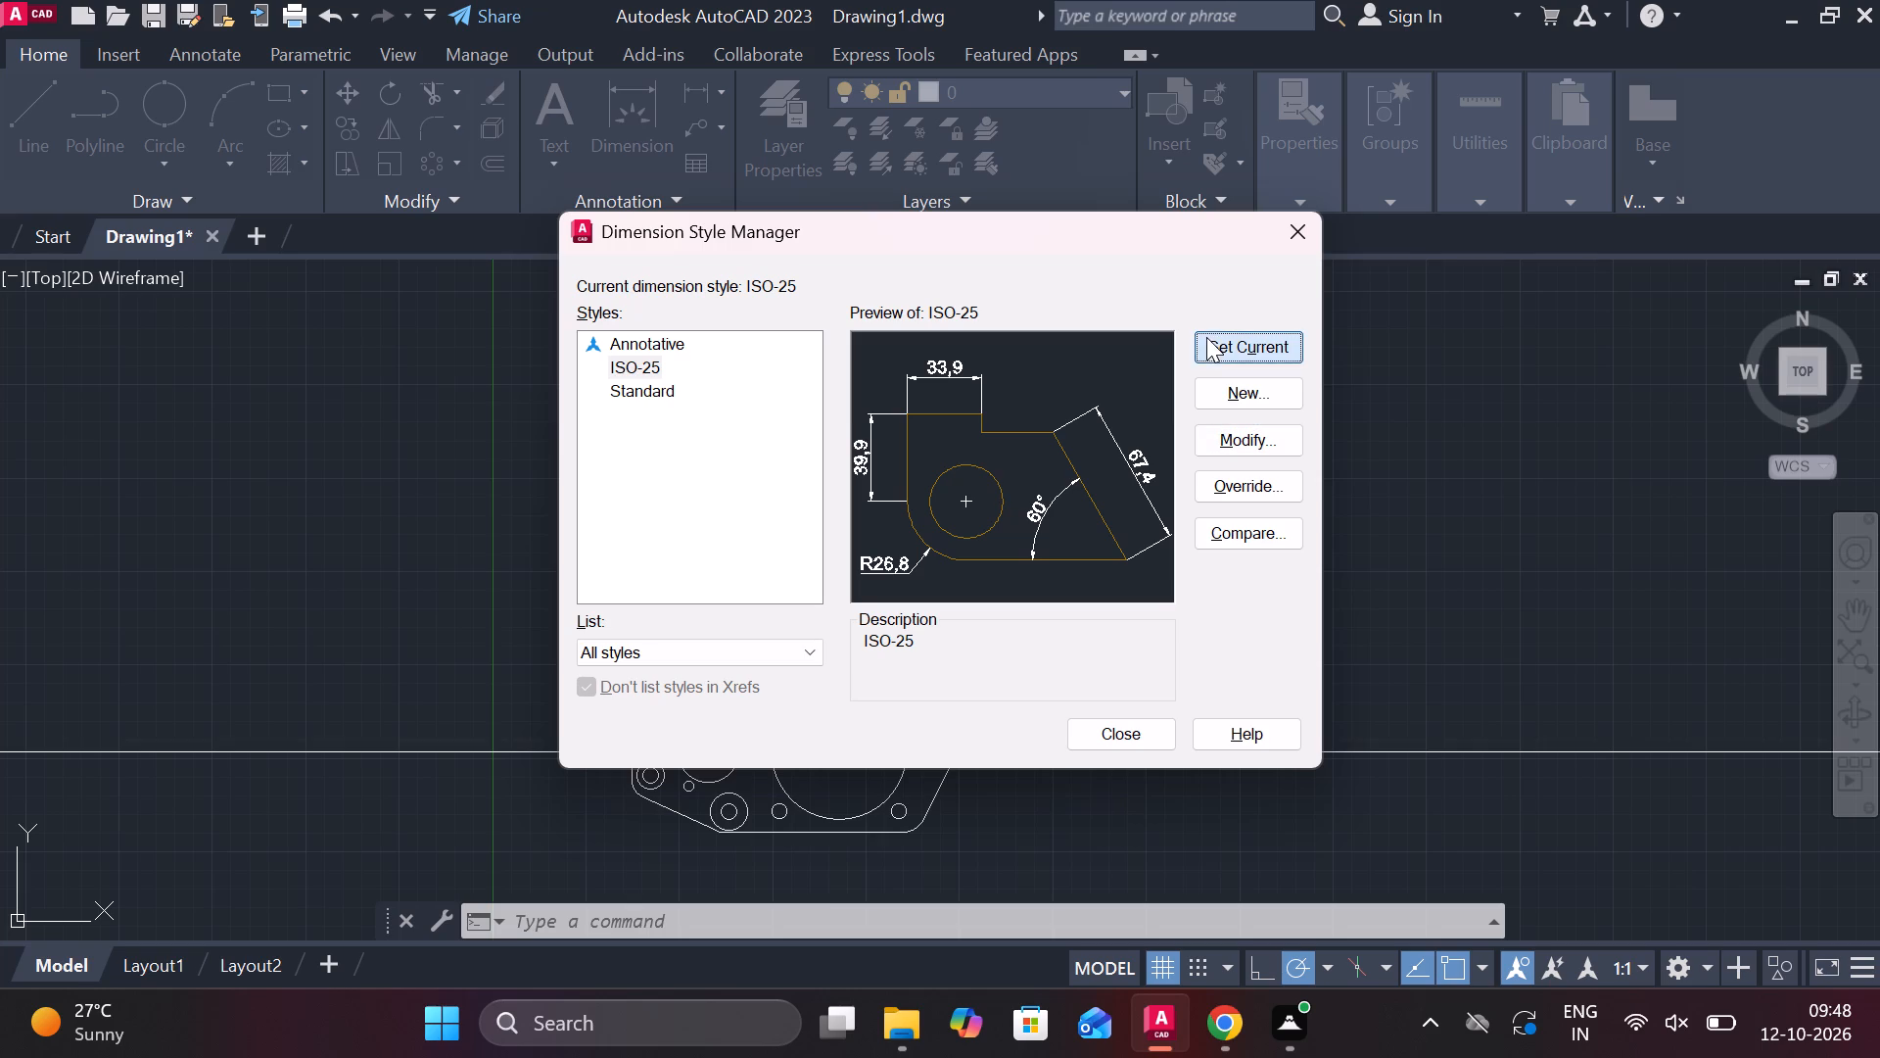
{"action": "left_click", "coordinate": [1130, 726]}
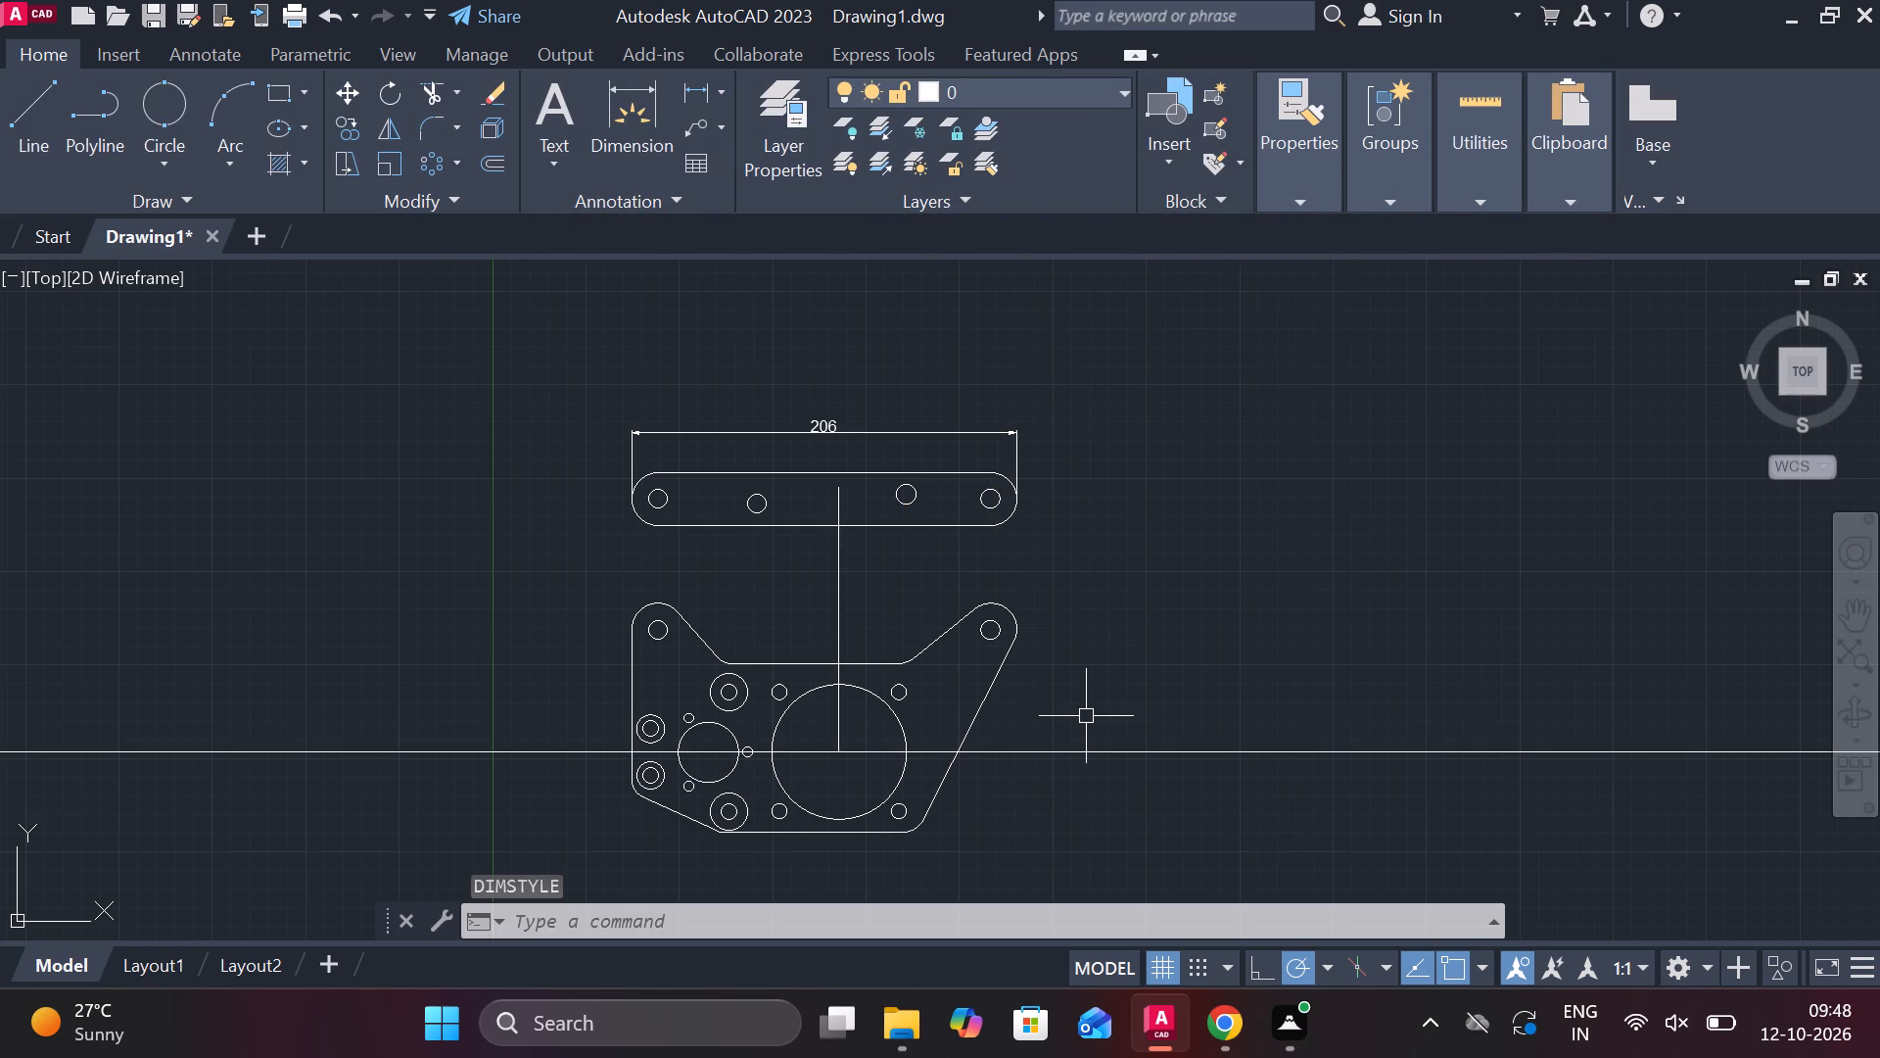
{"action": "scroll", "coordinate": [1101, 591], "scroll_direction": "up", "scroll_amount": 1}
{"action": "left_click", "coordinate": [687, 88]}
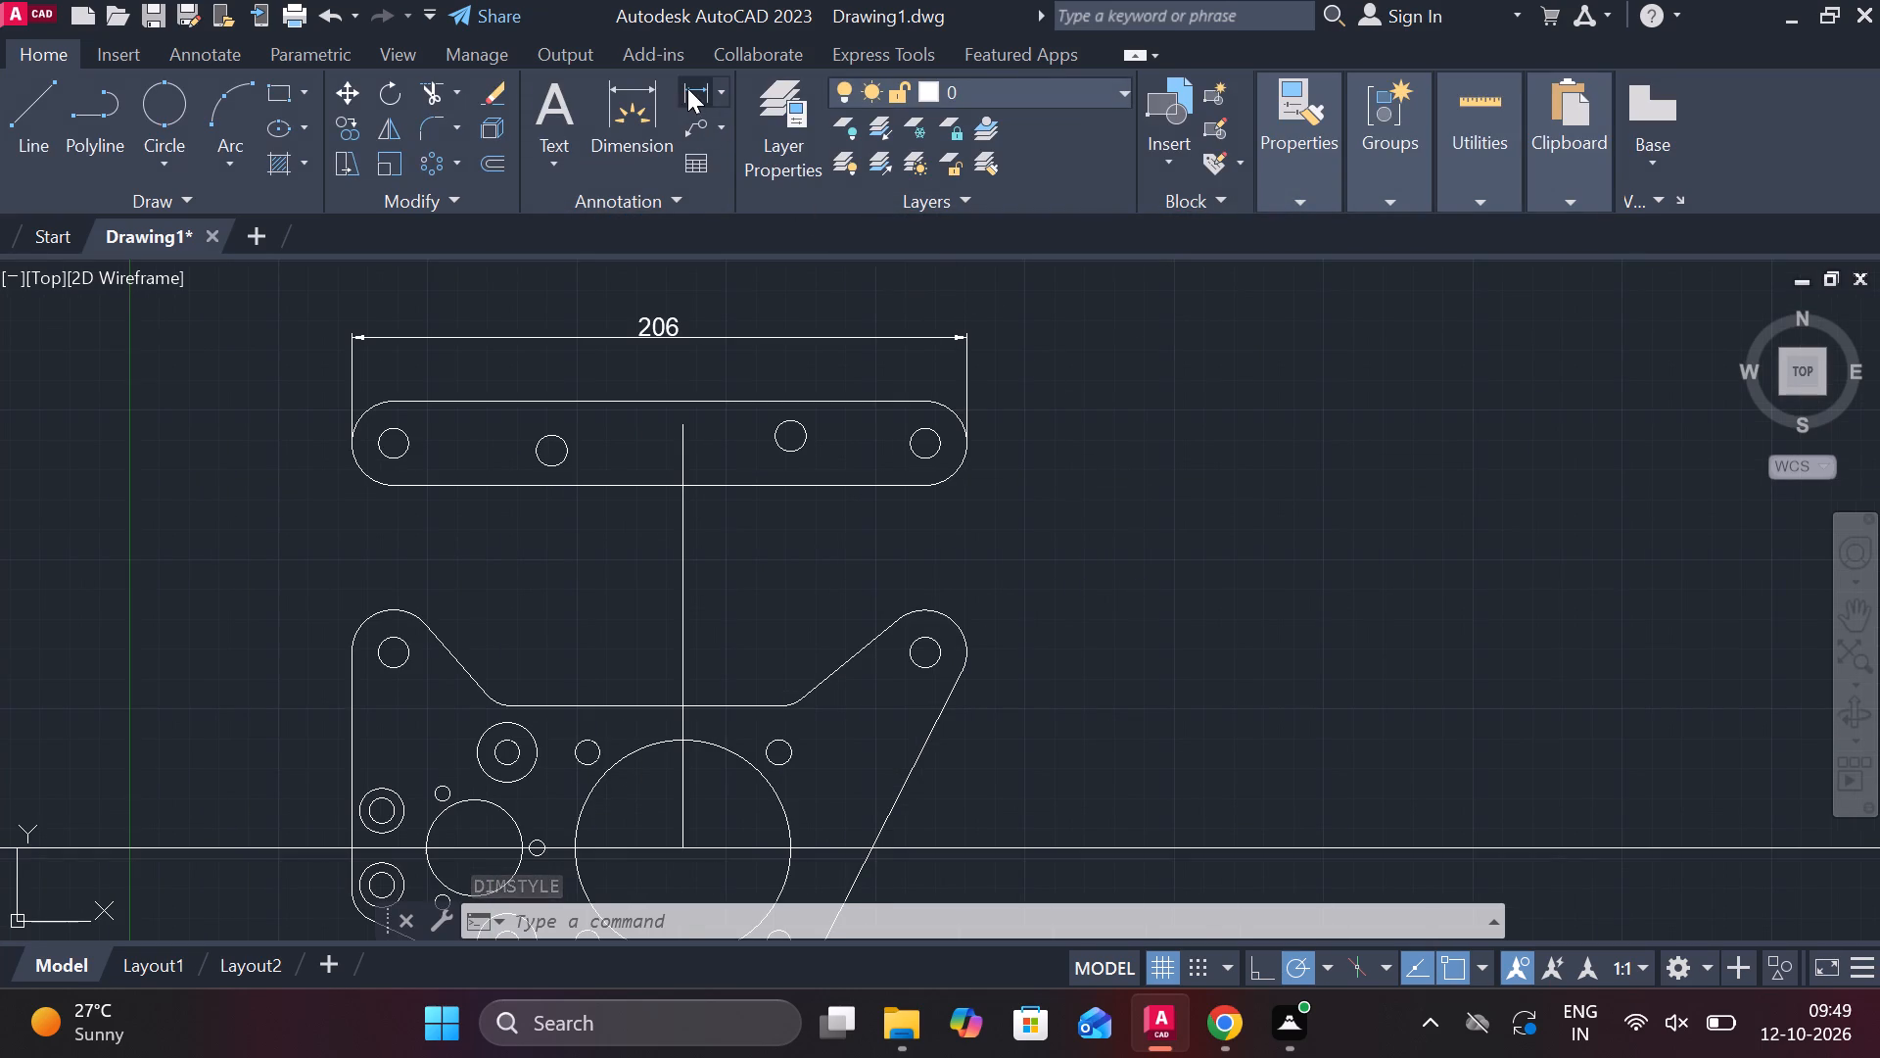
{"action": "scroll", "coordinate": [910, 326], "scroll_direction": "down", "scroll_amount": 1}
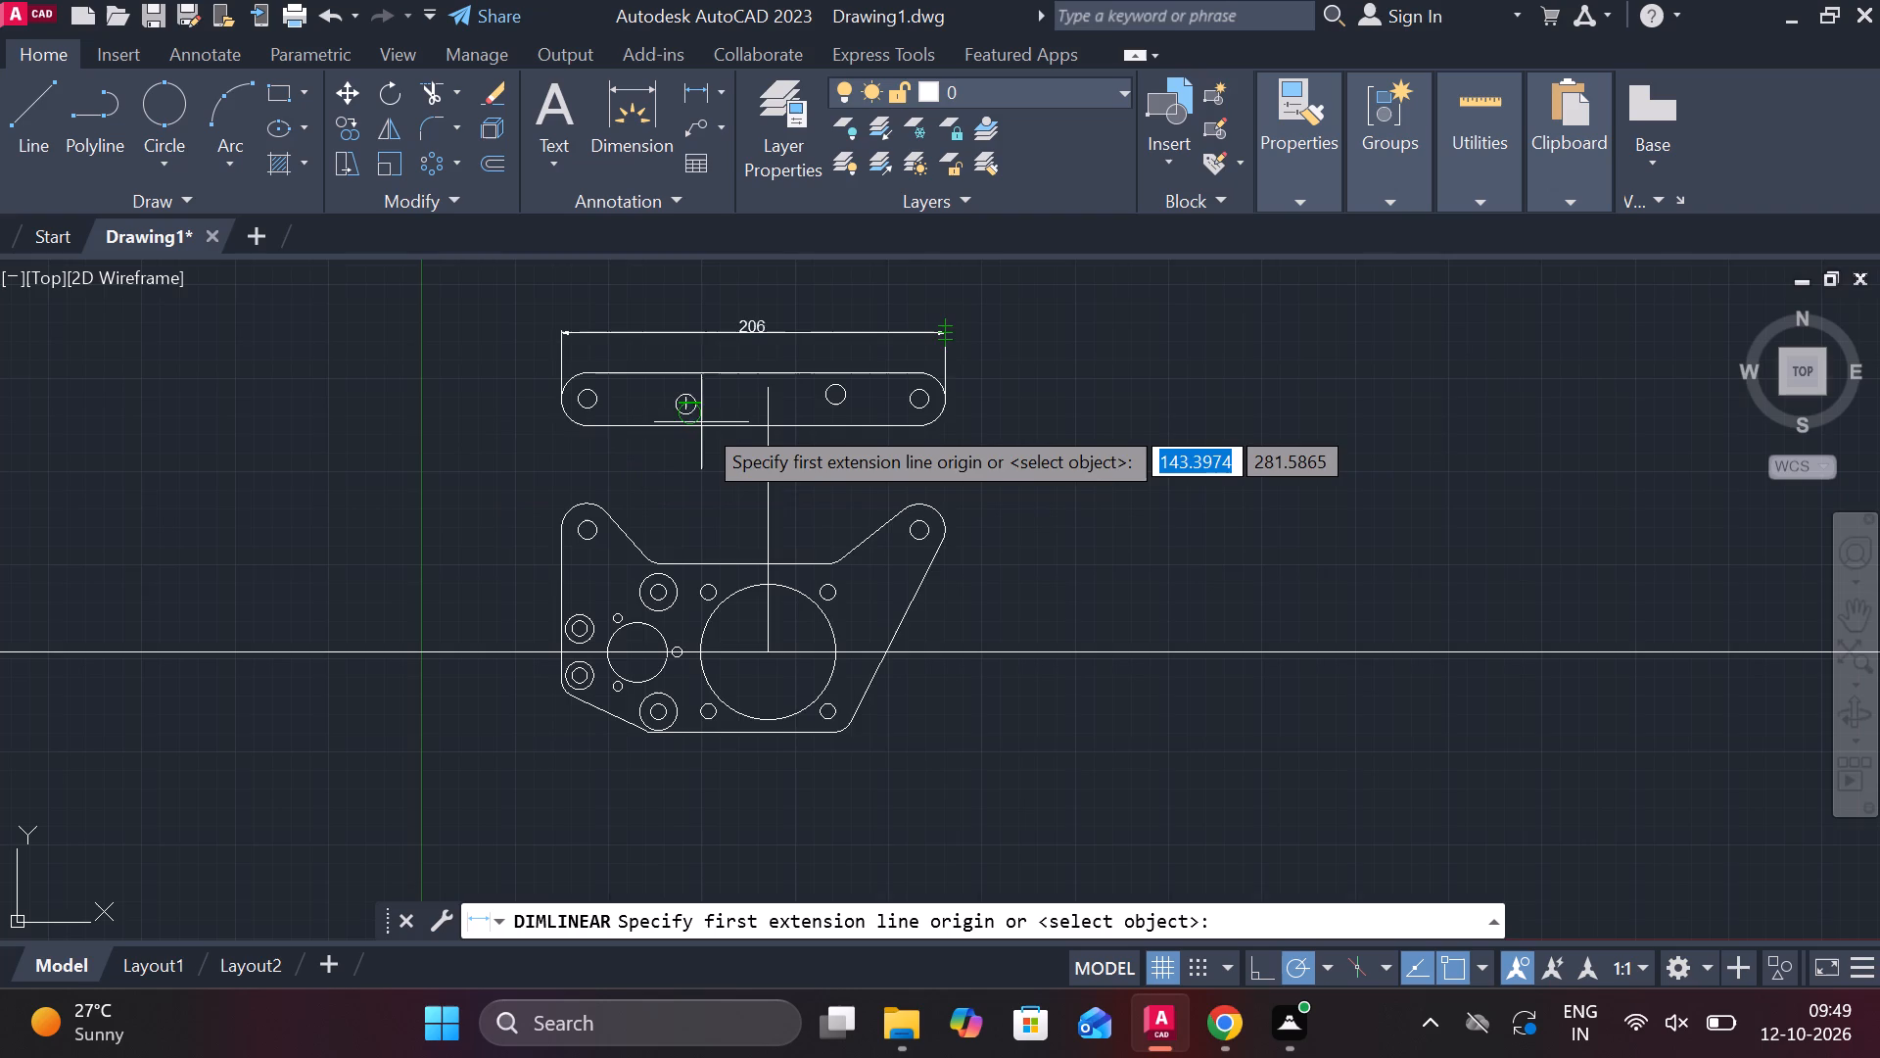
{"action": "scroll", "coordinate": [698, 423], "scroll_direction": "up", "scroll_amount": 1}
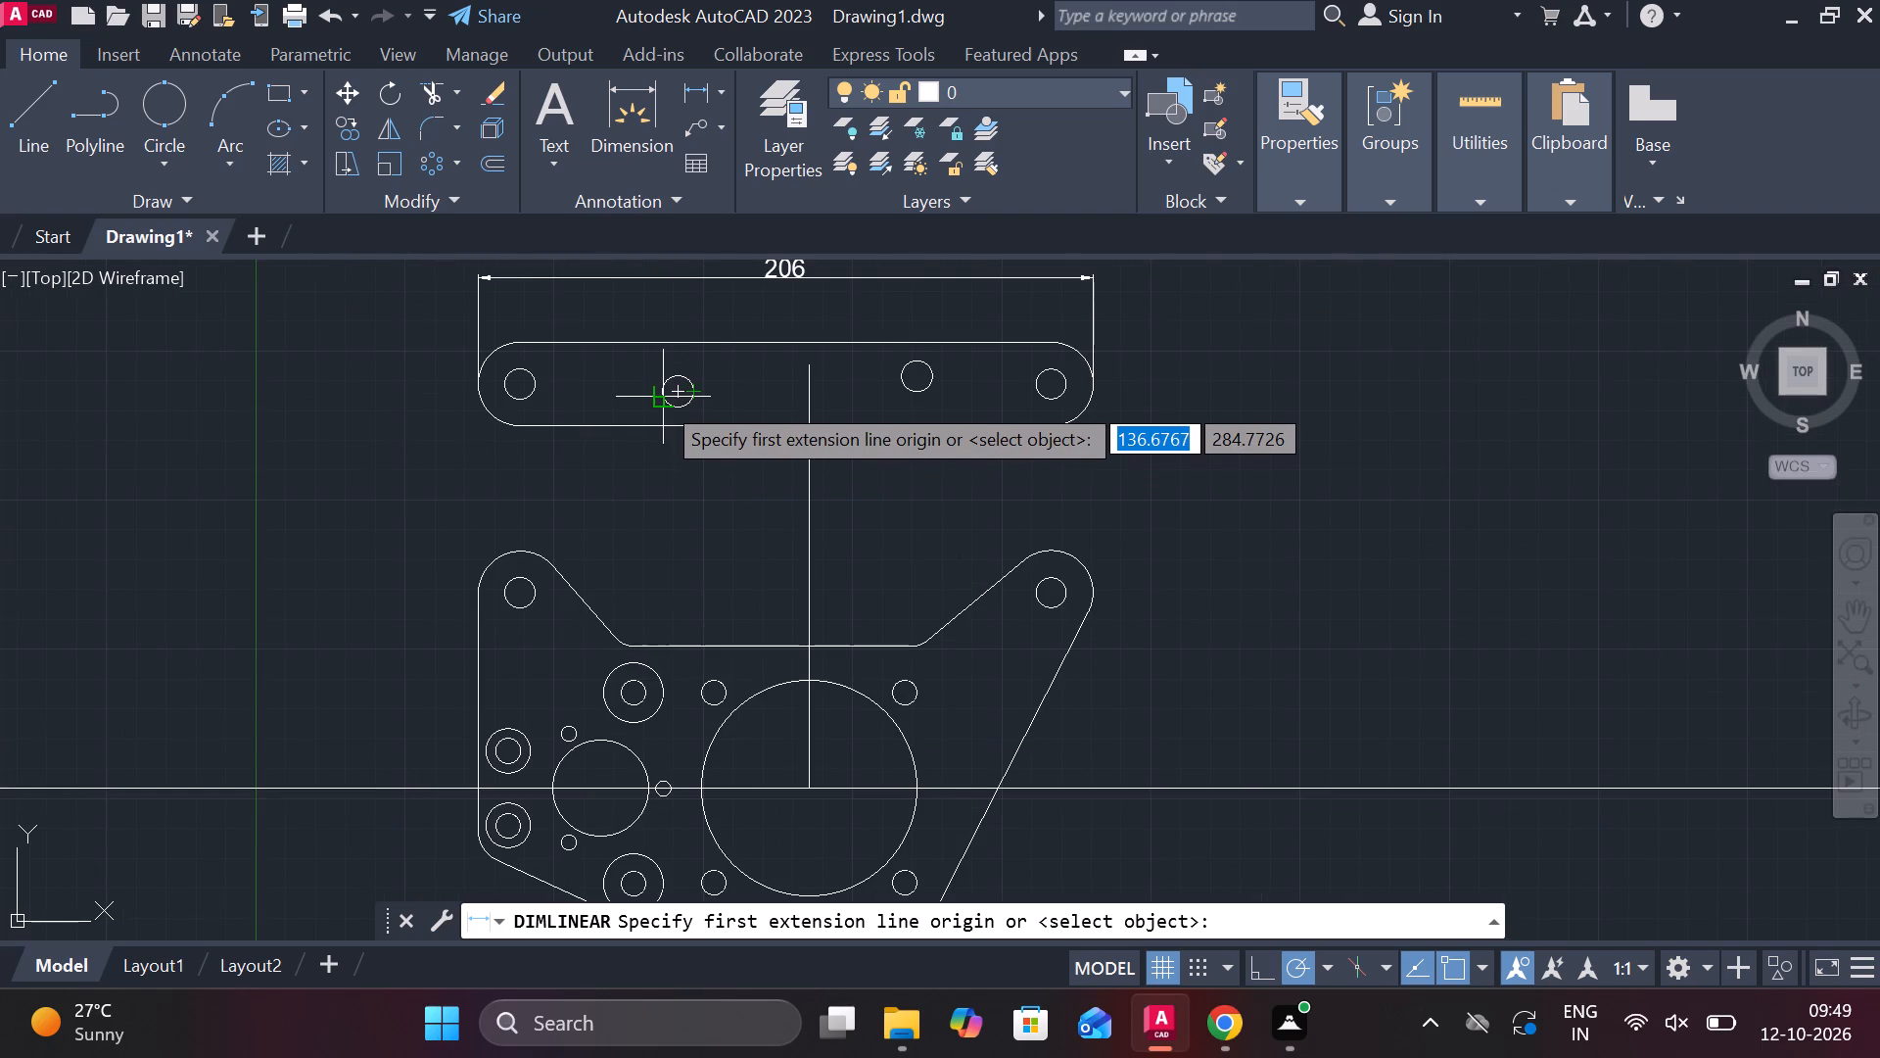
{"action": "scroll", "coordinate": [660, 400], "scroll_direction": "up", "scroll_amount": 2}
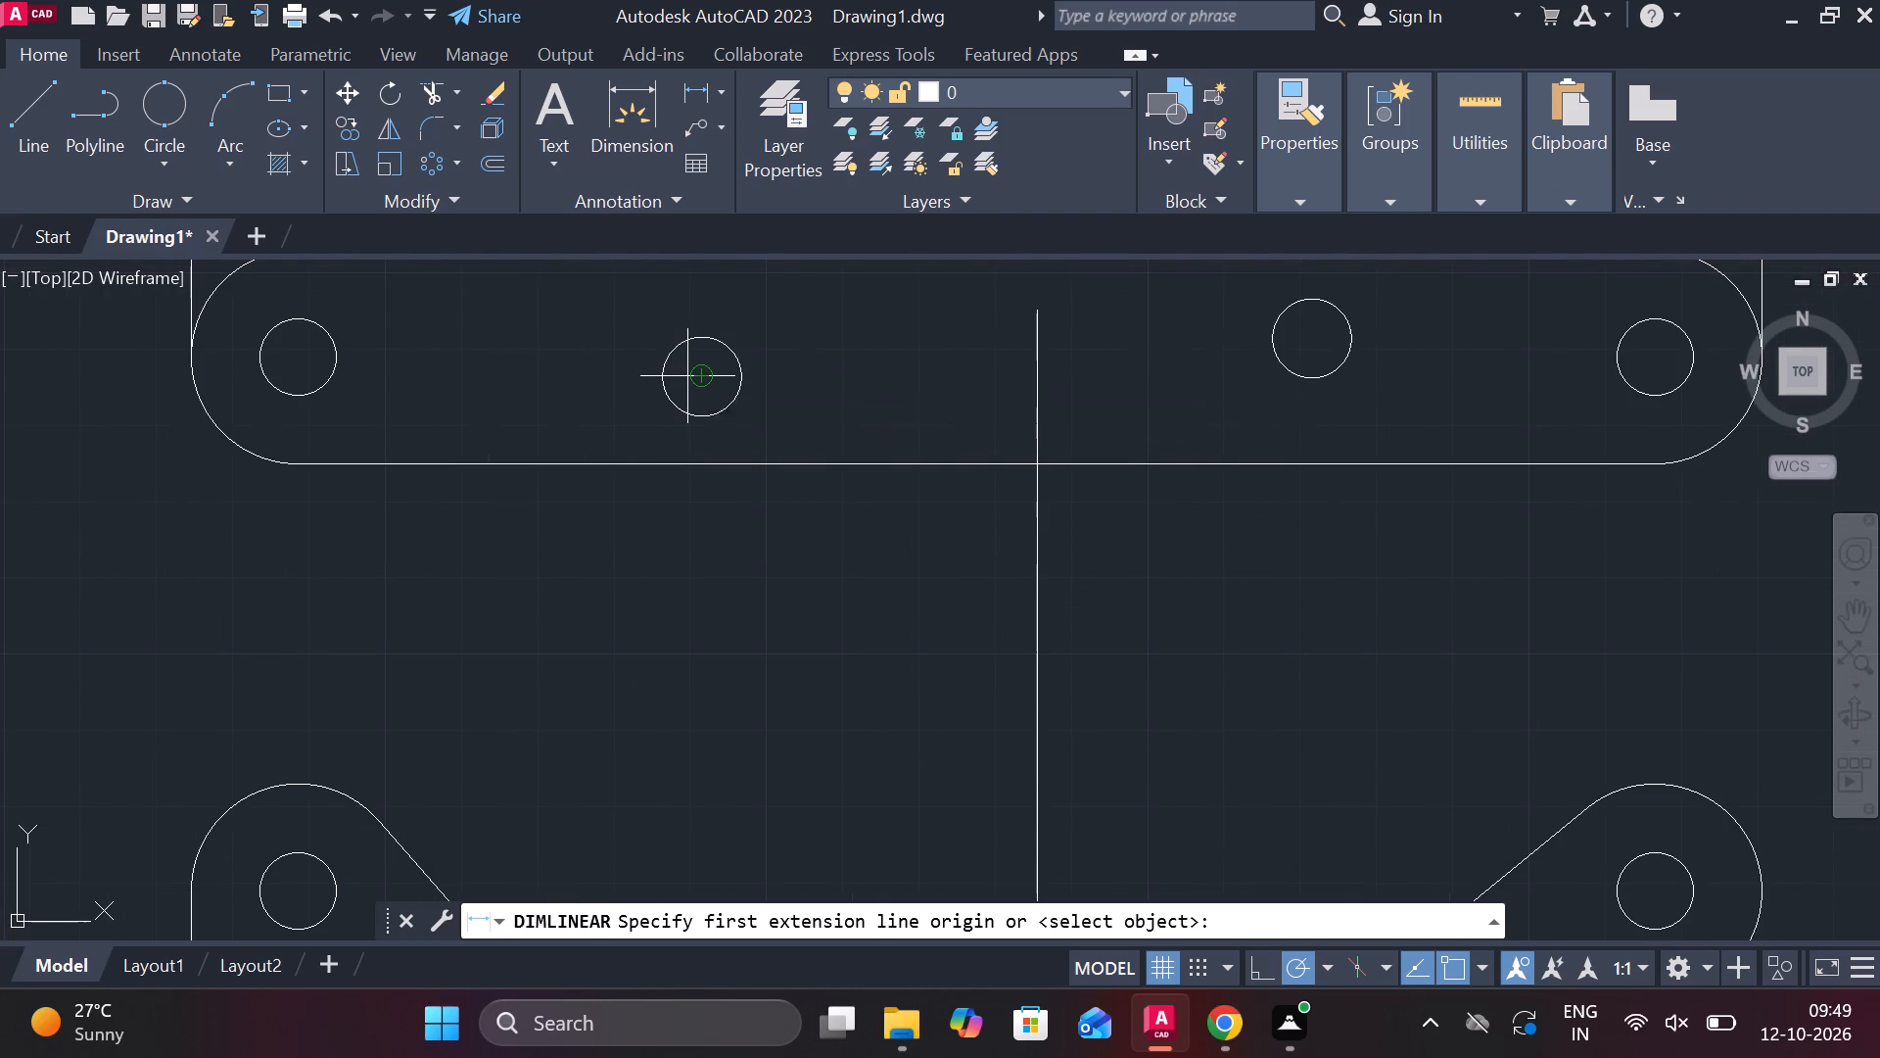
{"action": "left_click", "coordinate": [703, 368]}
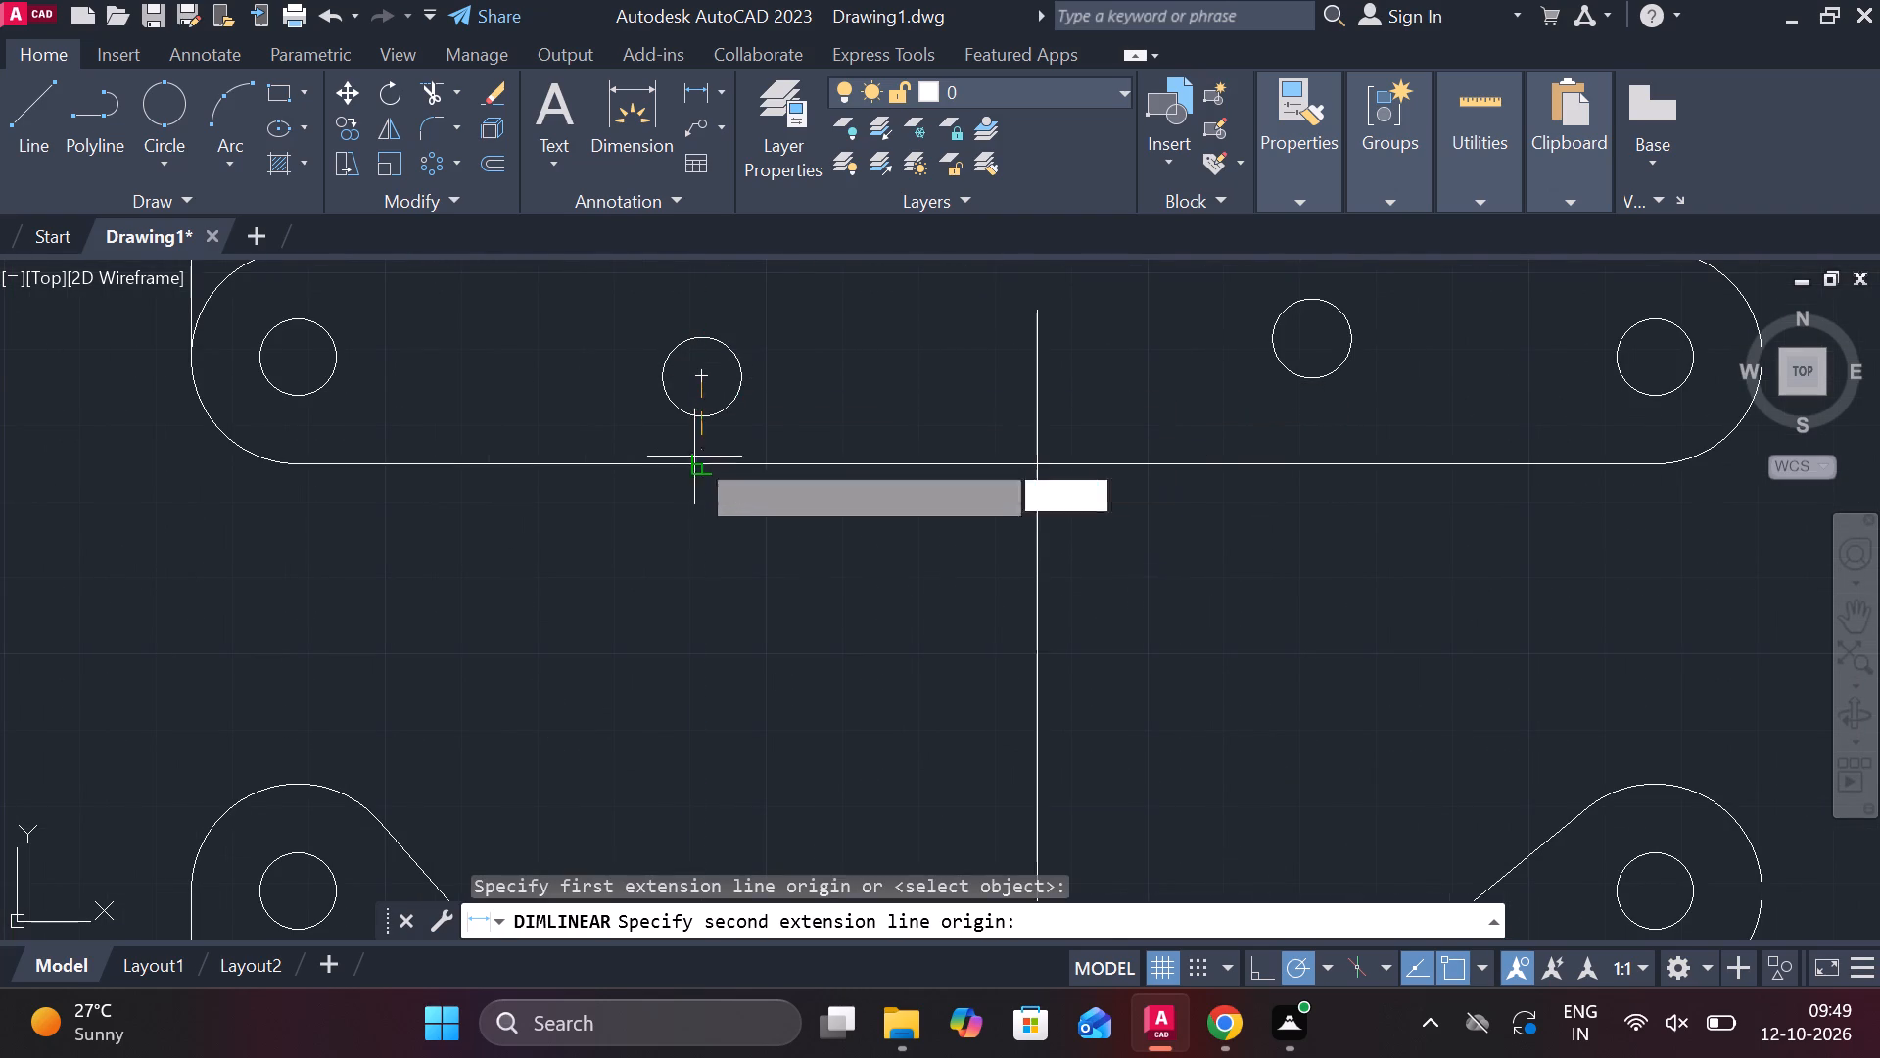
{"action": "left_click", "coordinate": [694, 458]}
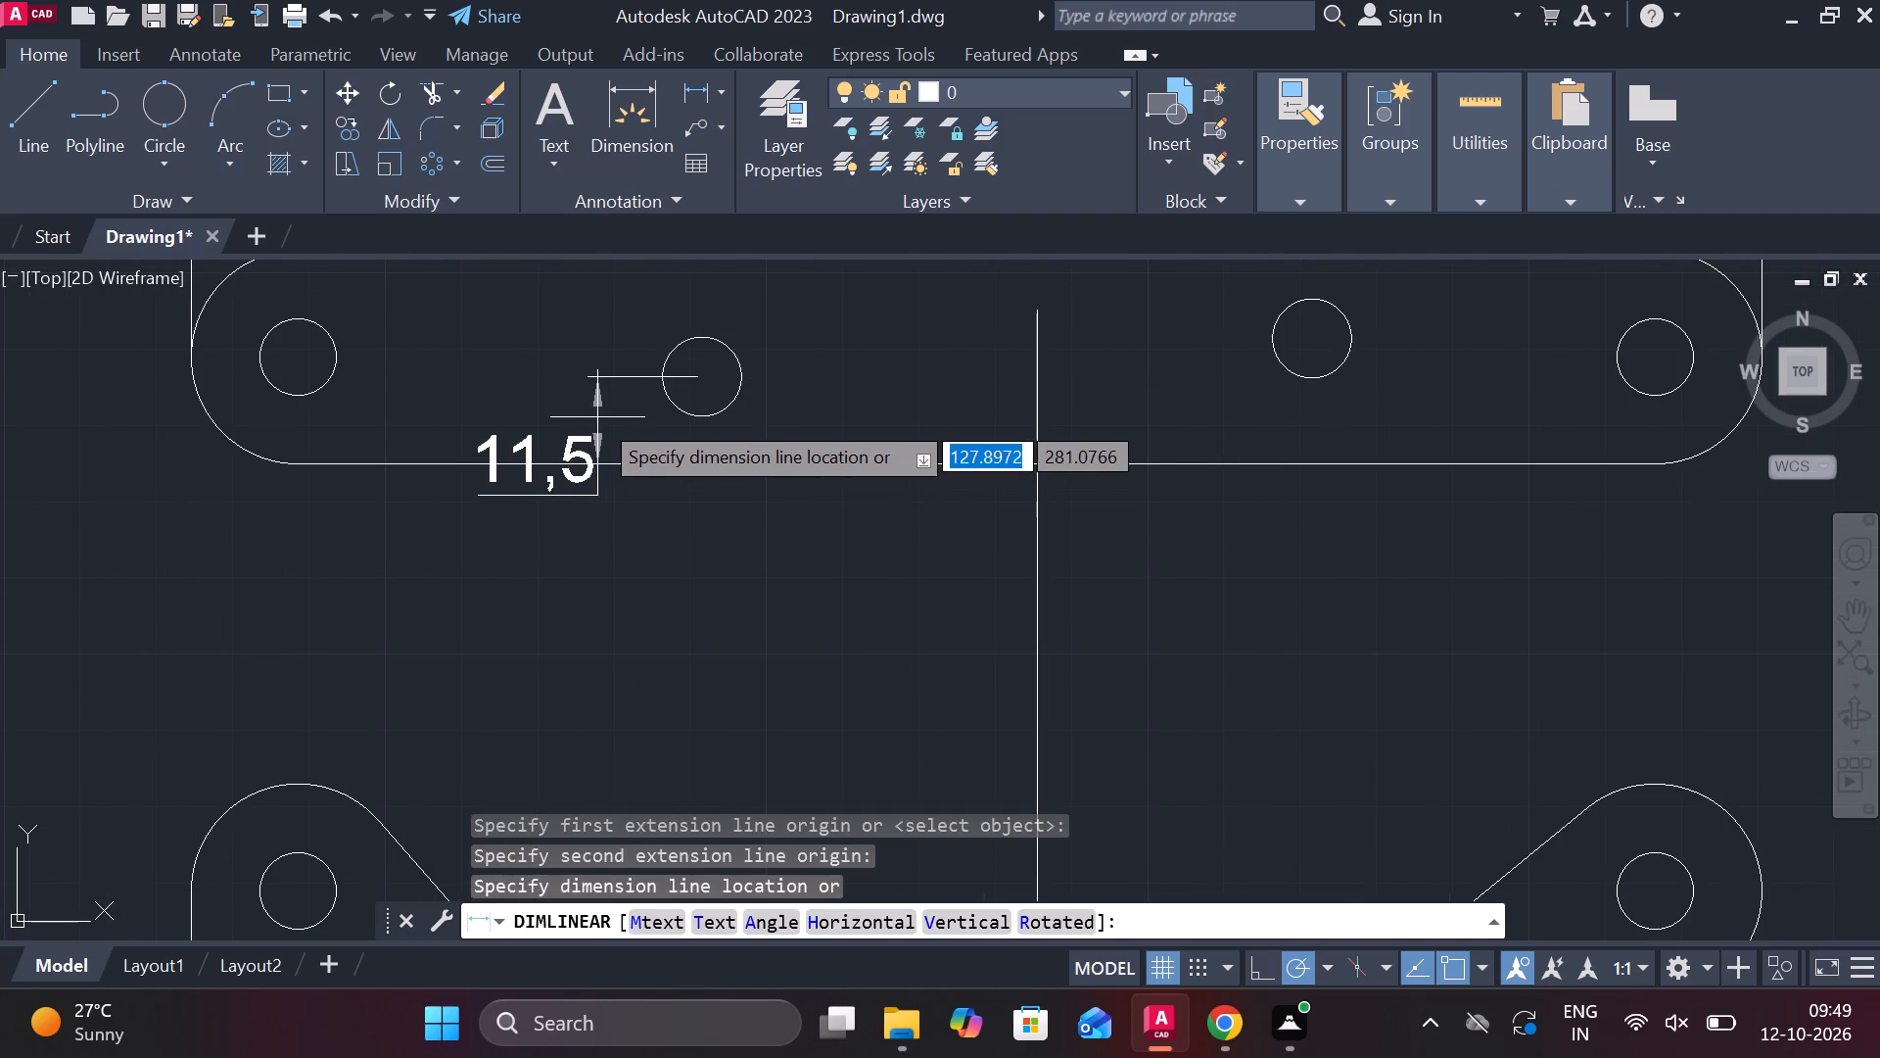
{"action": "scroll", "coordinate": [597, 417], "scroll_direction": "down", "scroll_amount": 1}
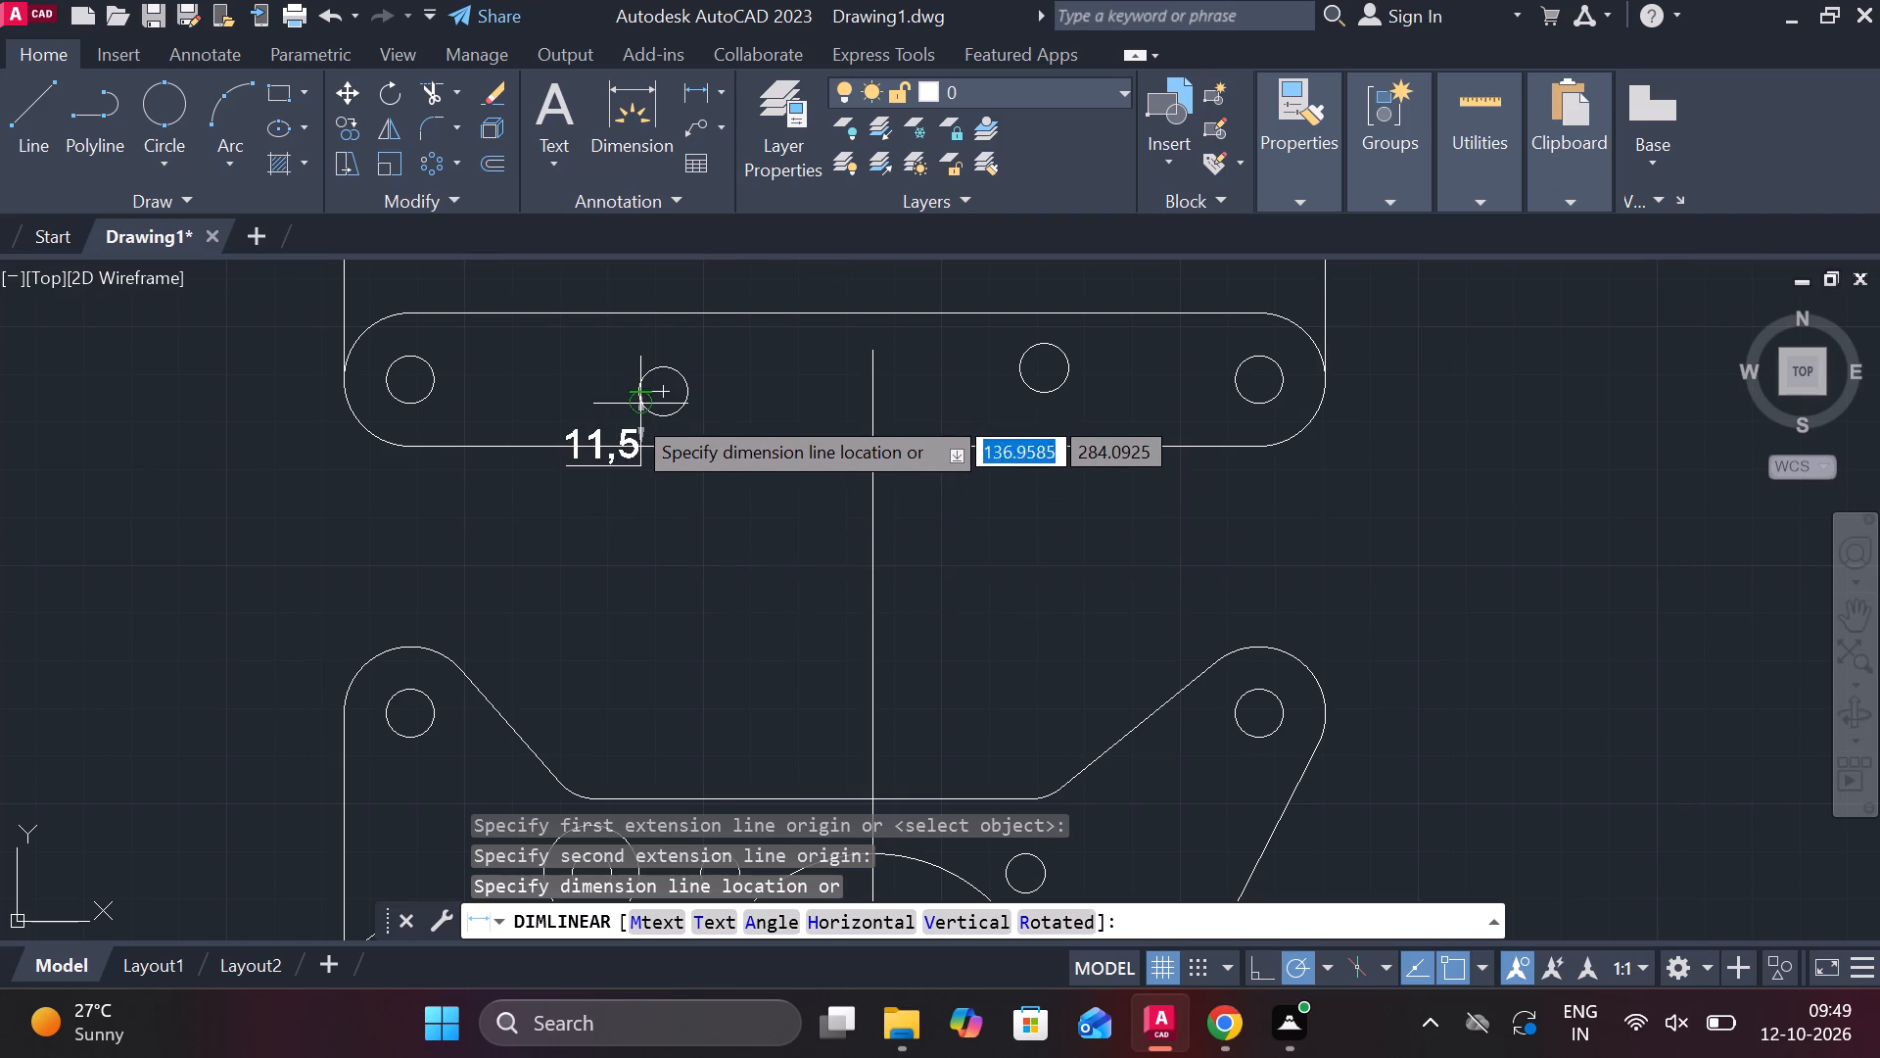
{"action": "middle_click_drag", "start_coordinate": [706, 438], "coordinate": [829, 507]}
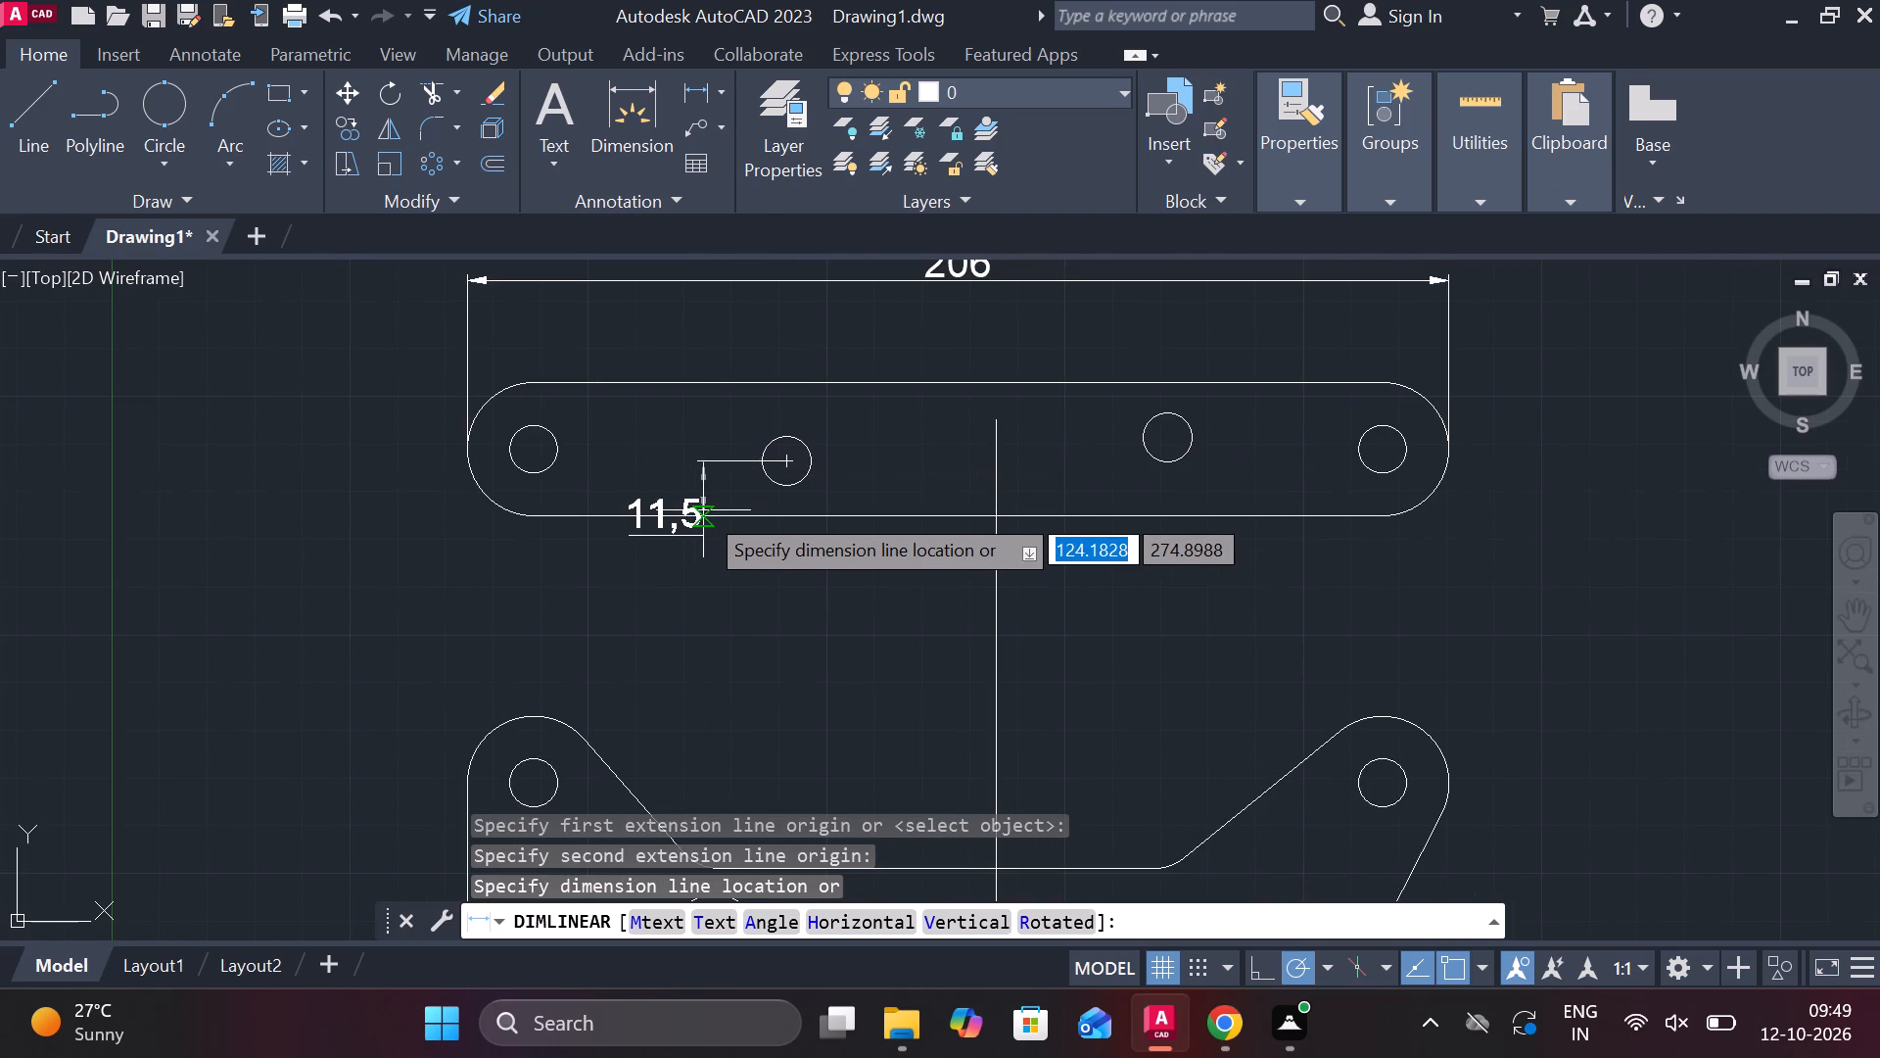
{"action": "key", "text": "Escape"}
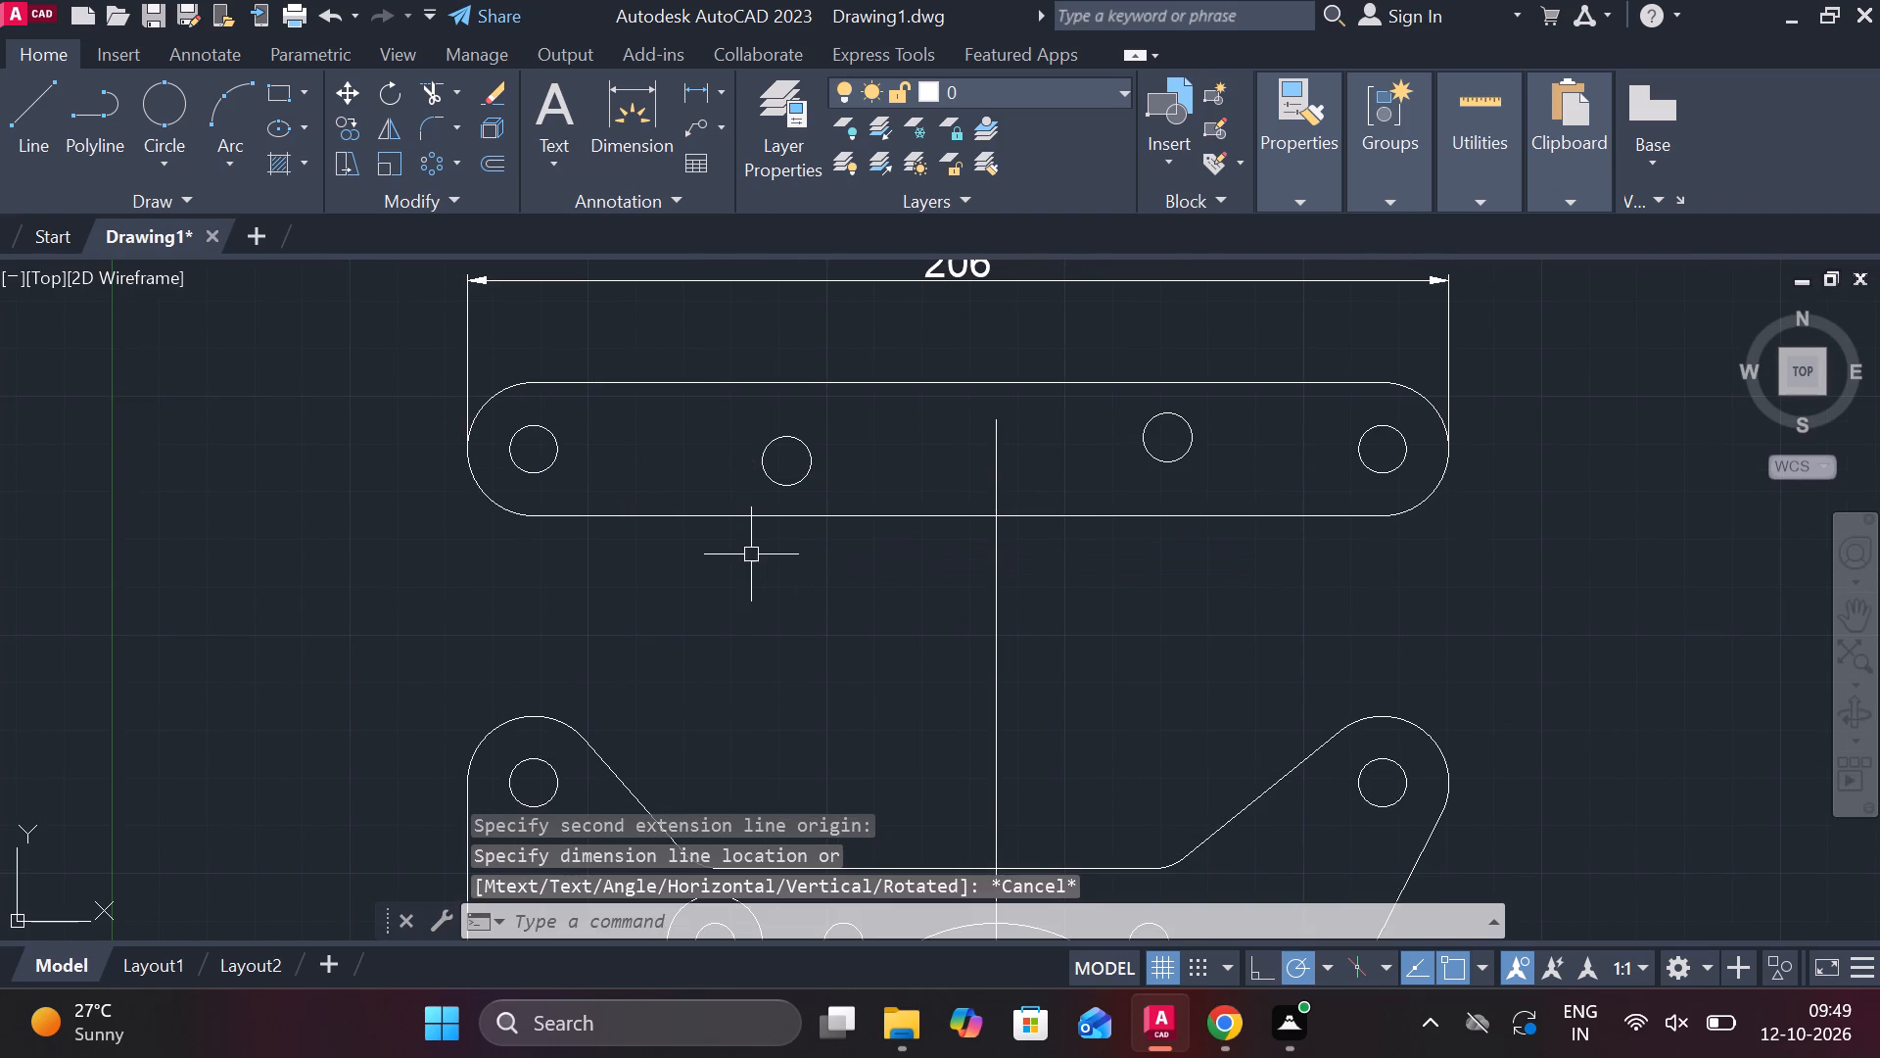
Modify the ISO-25 dimension style to align text with the dimension line and set it as the current style.
{"action": "type", "text": "d"}
{"action": "key", "text": "space"}
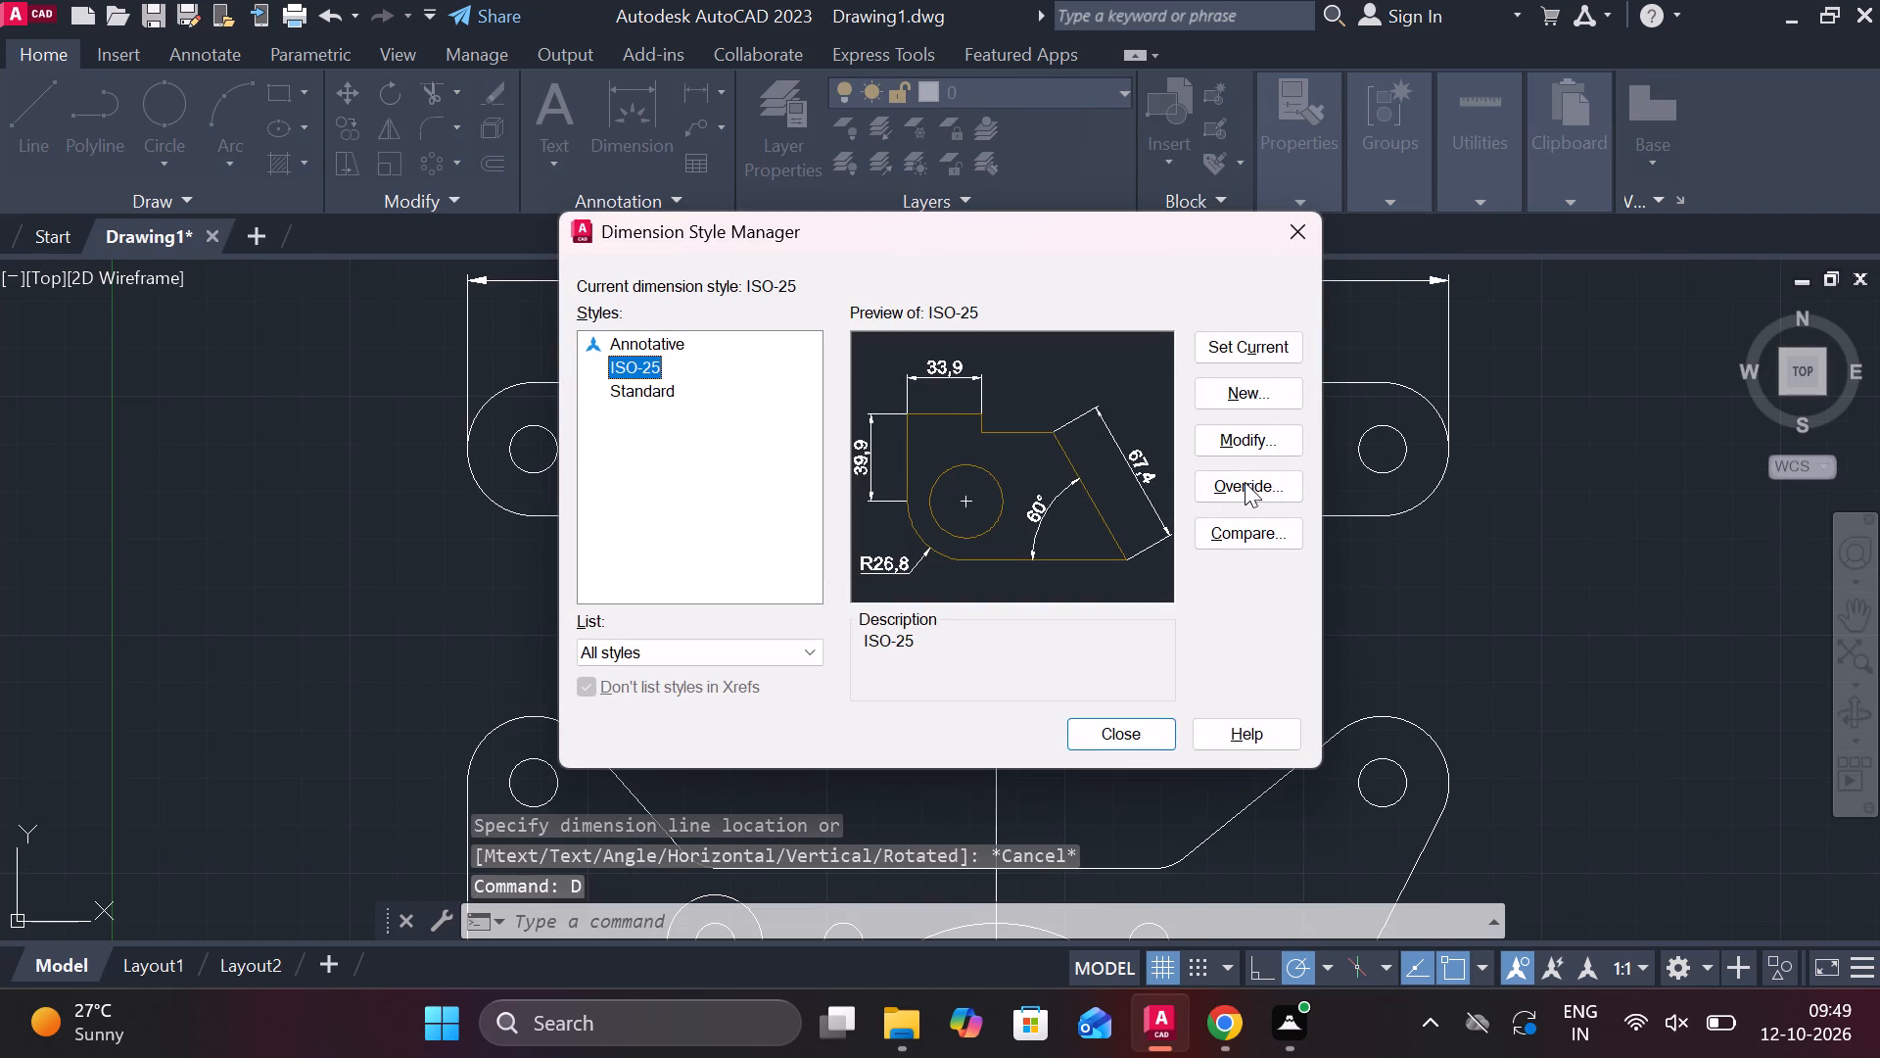
{"action": "left_click", "coordinate": [1255, 439]}
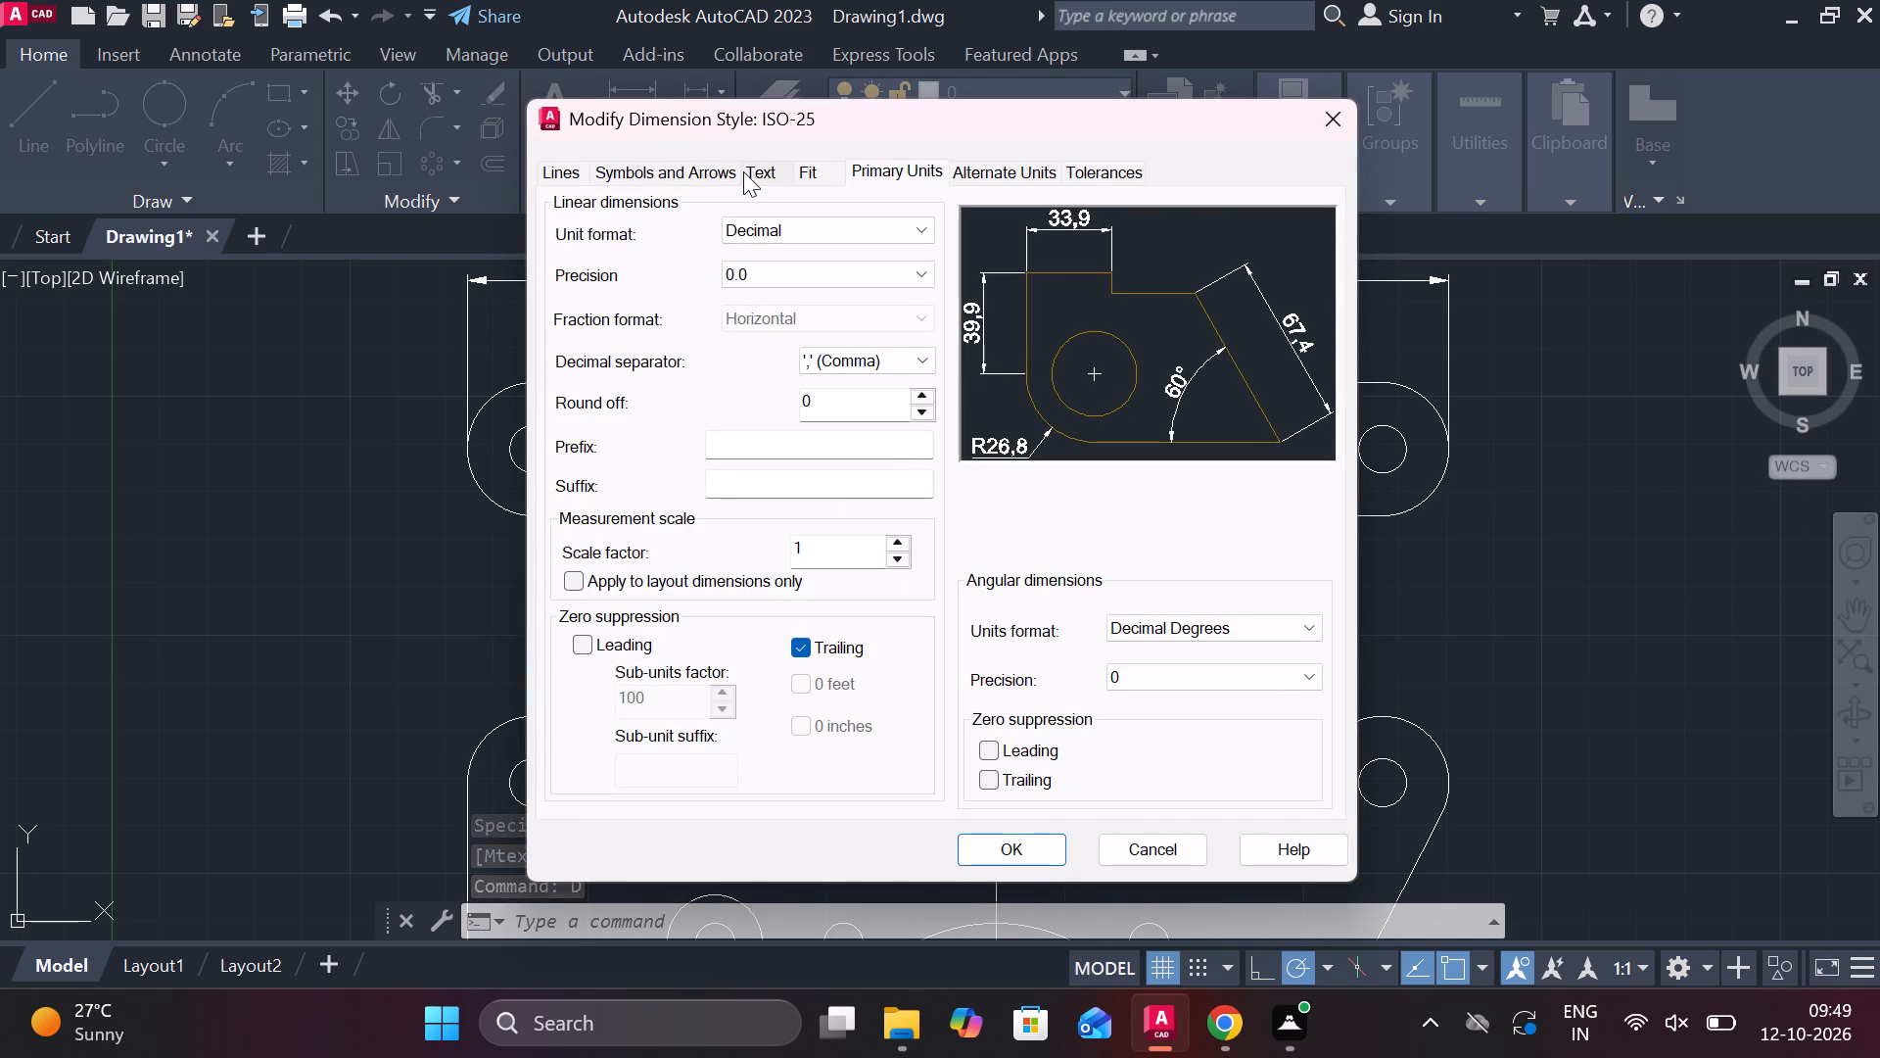
{"action": "left_click", "coordinate": [743, 171]}
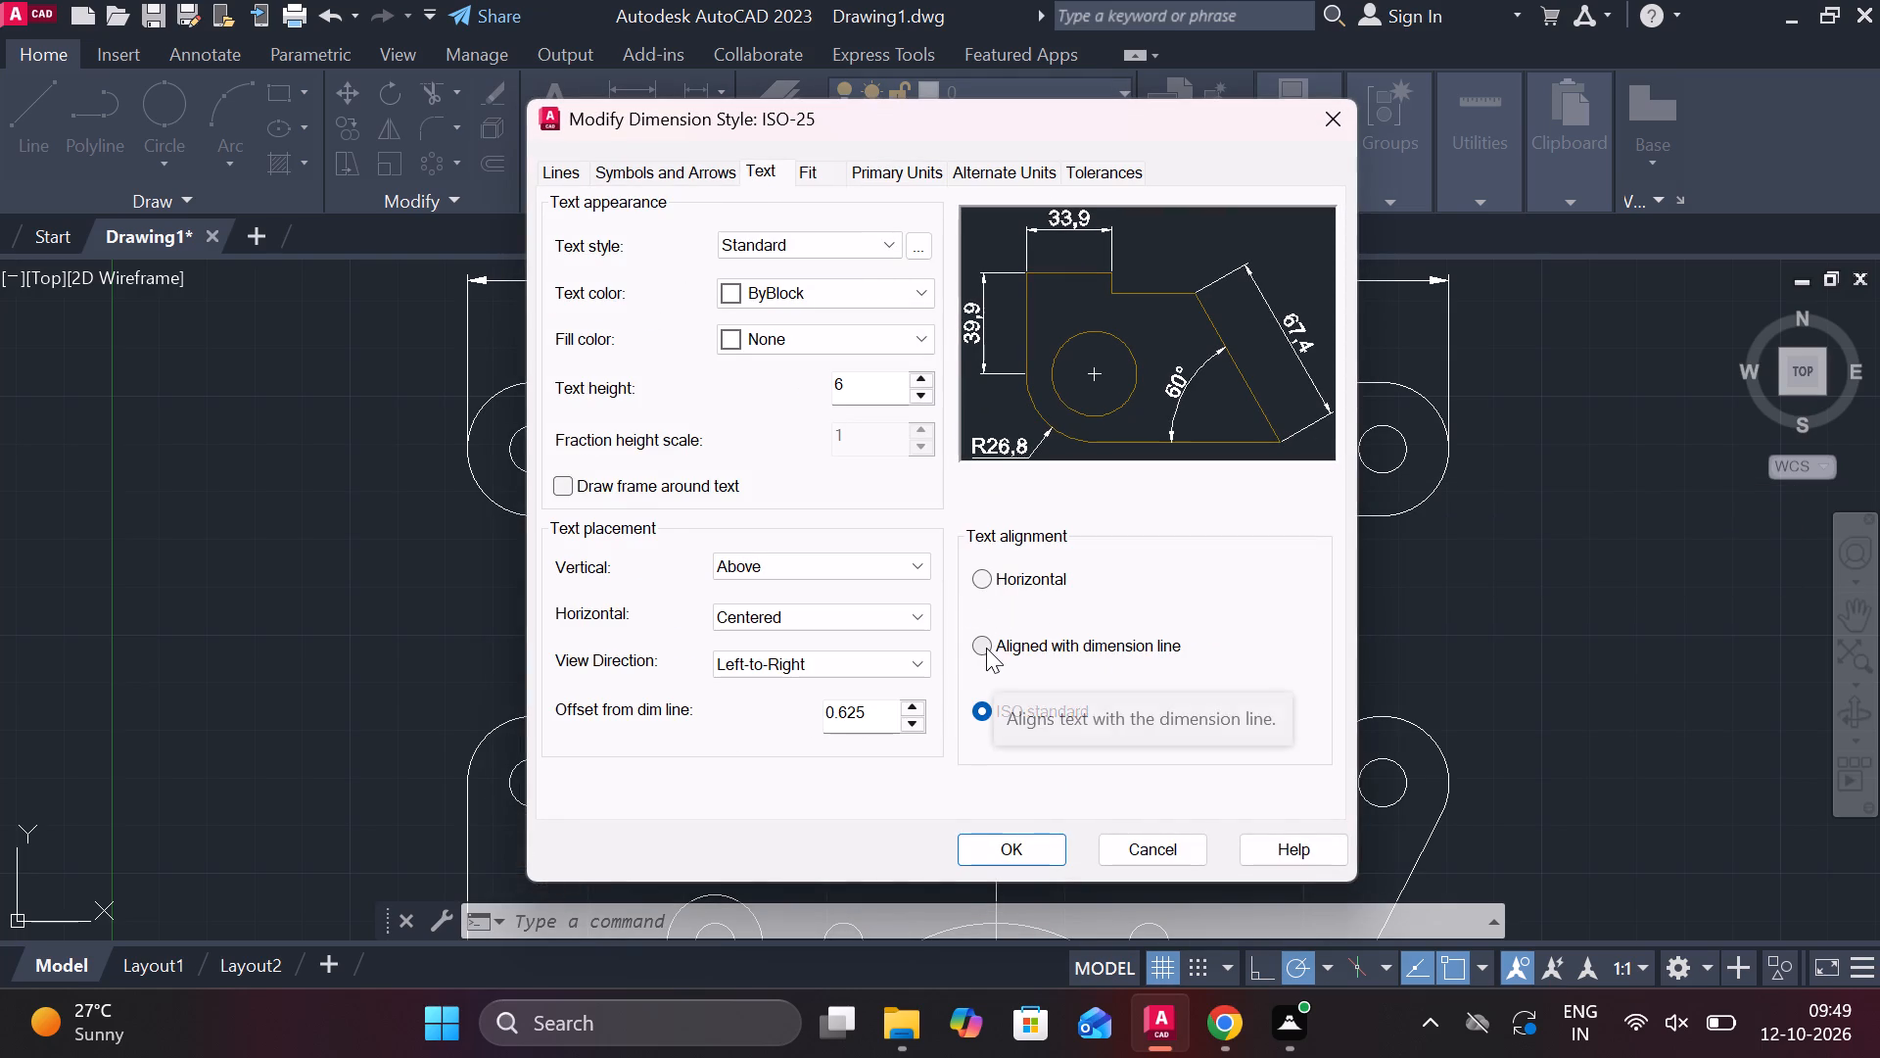
{"action": "left_click", "coordinate": [986, 648]}
{"action": "left_click", "coordinate": [996, 843]}
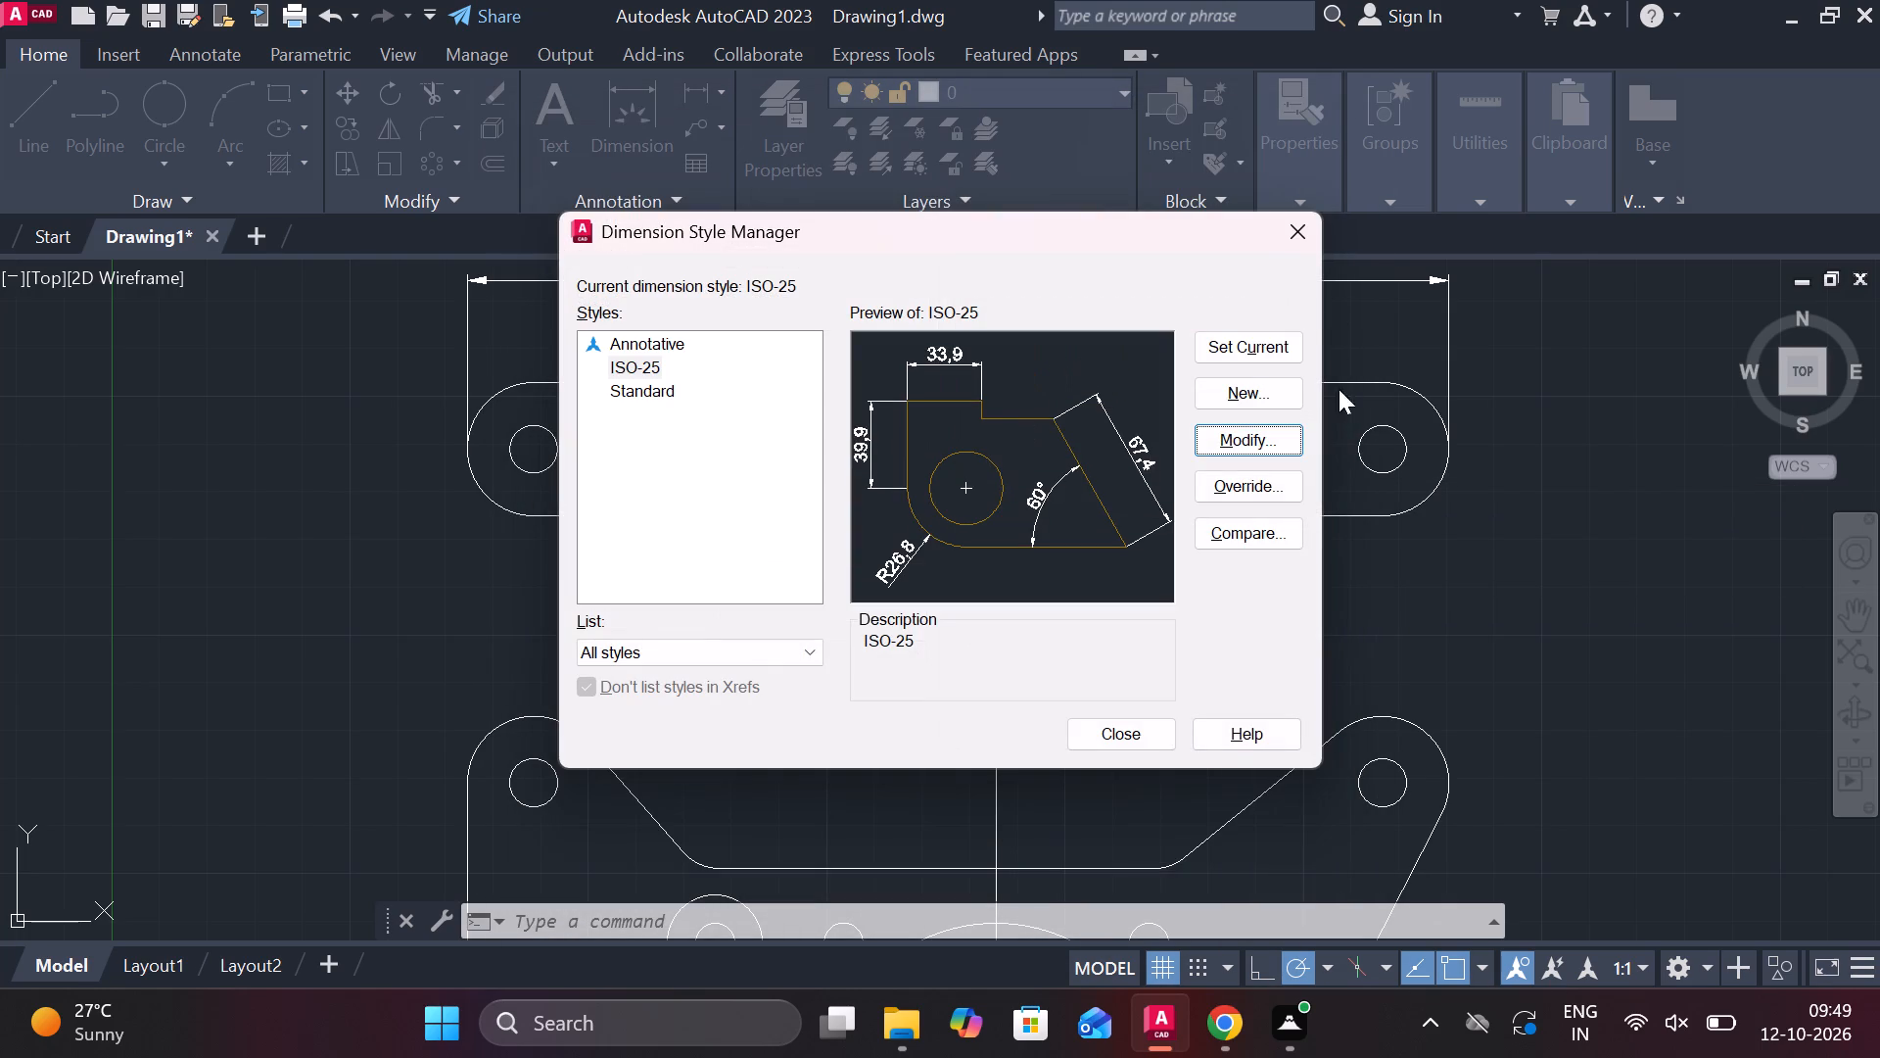
{"action": "left_click", "coordinate": [1240, 333]}
{"action": "left_click", "coordinate": [1243, 347]}
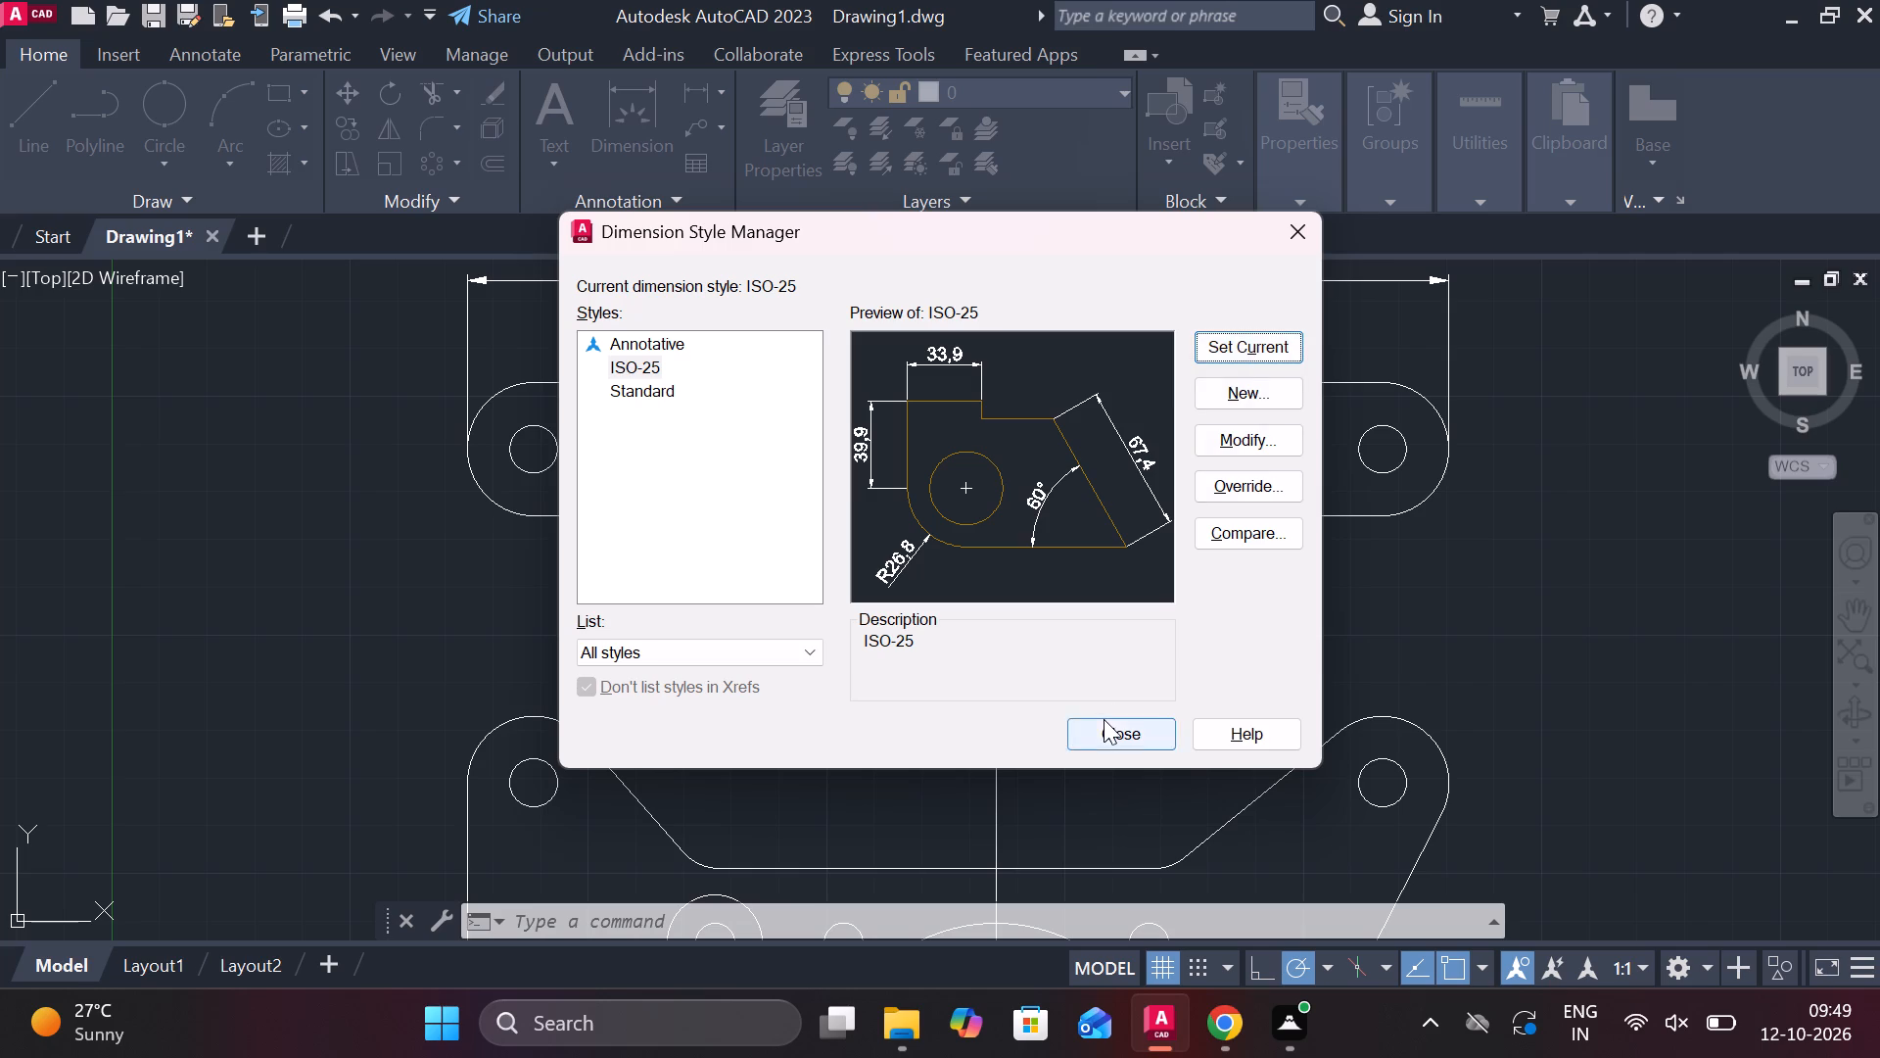
{"action": "left_click", "coordinate": [1104, 719]}
Add vertical linear dimensions from the centres of the two inner holes to the lower edge of the rounded-end view.
{"action": "left_click", "coordinate": [692, 81]}
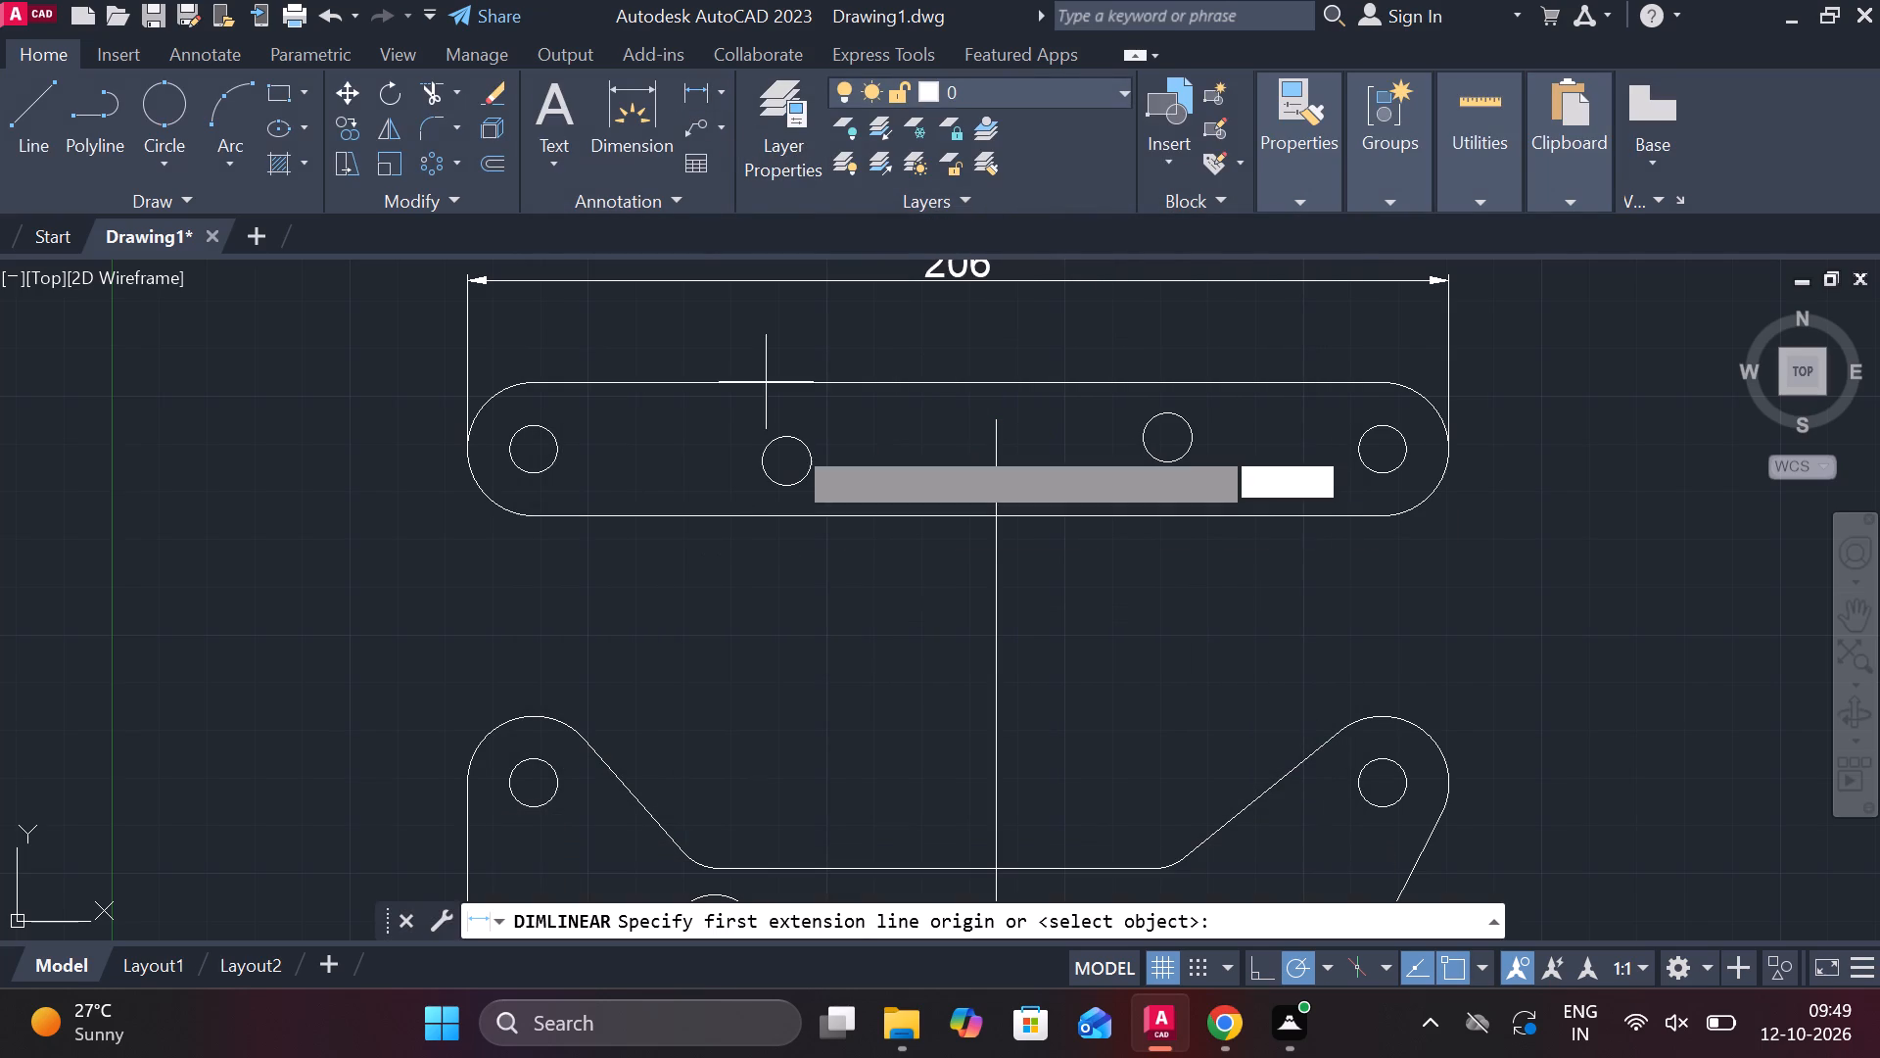
{"action": "left_click", "coordinate": [788, 458]}
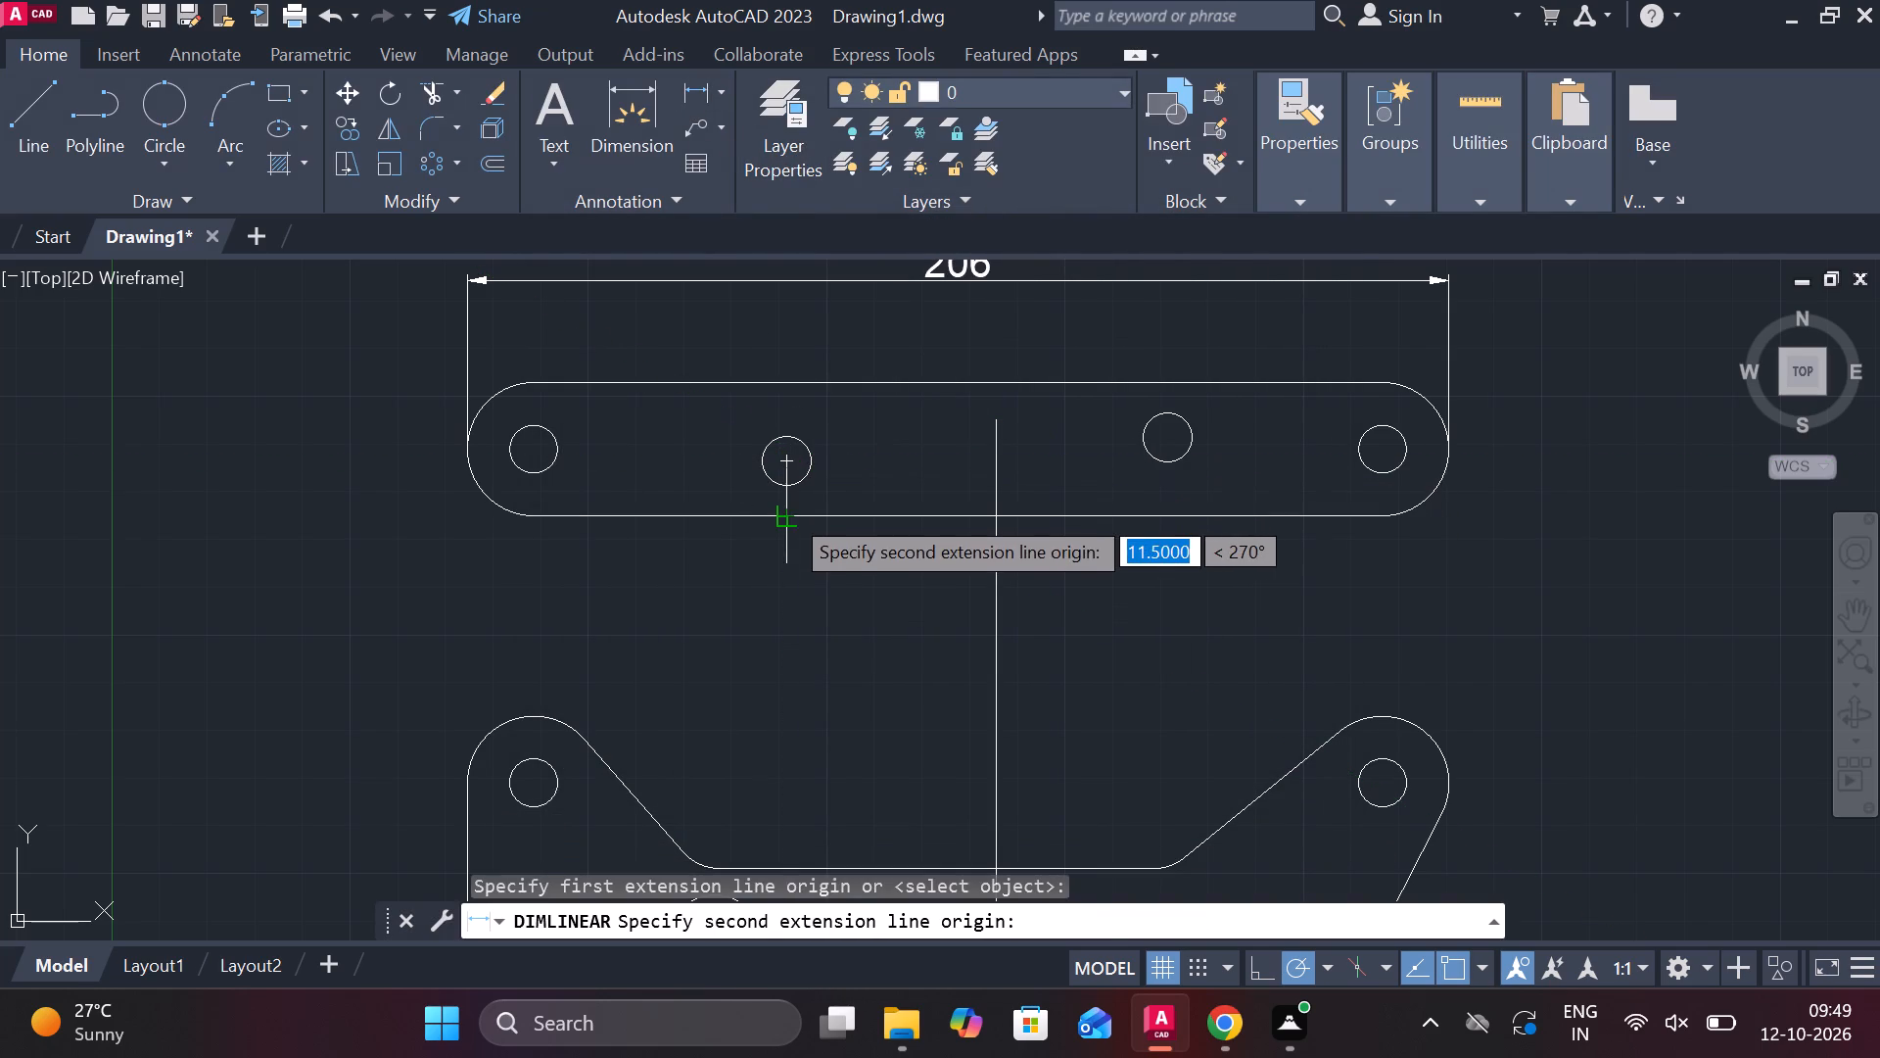
{"action": "left_click", "coordinate": [788, 512]}
{"action": "left_click", "coordinate": [738, 493]}
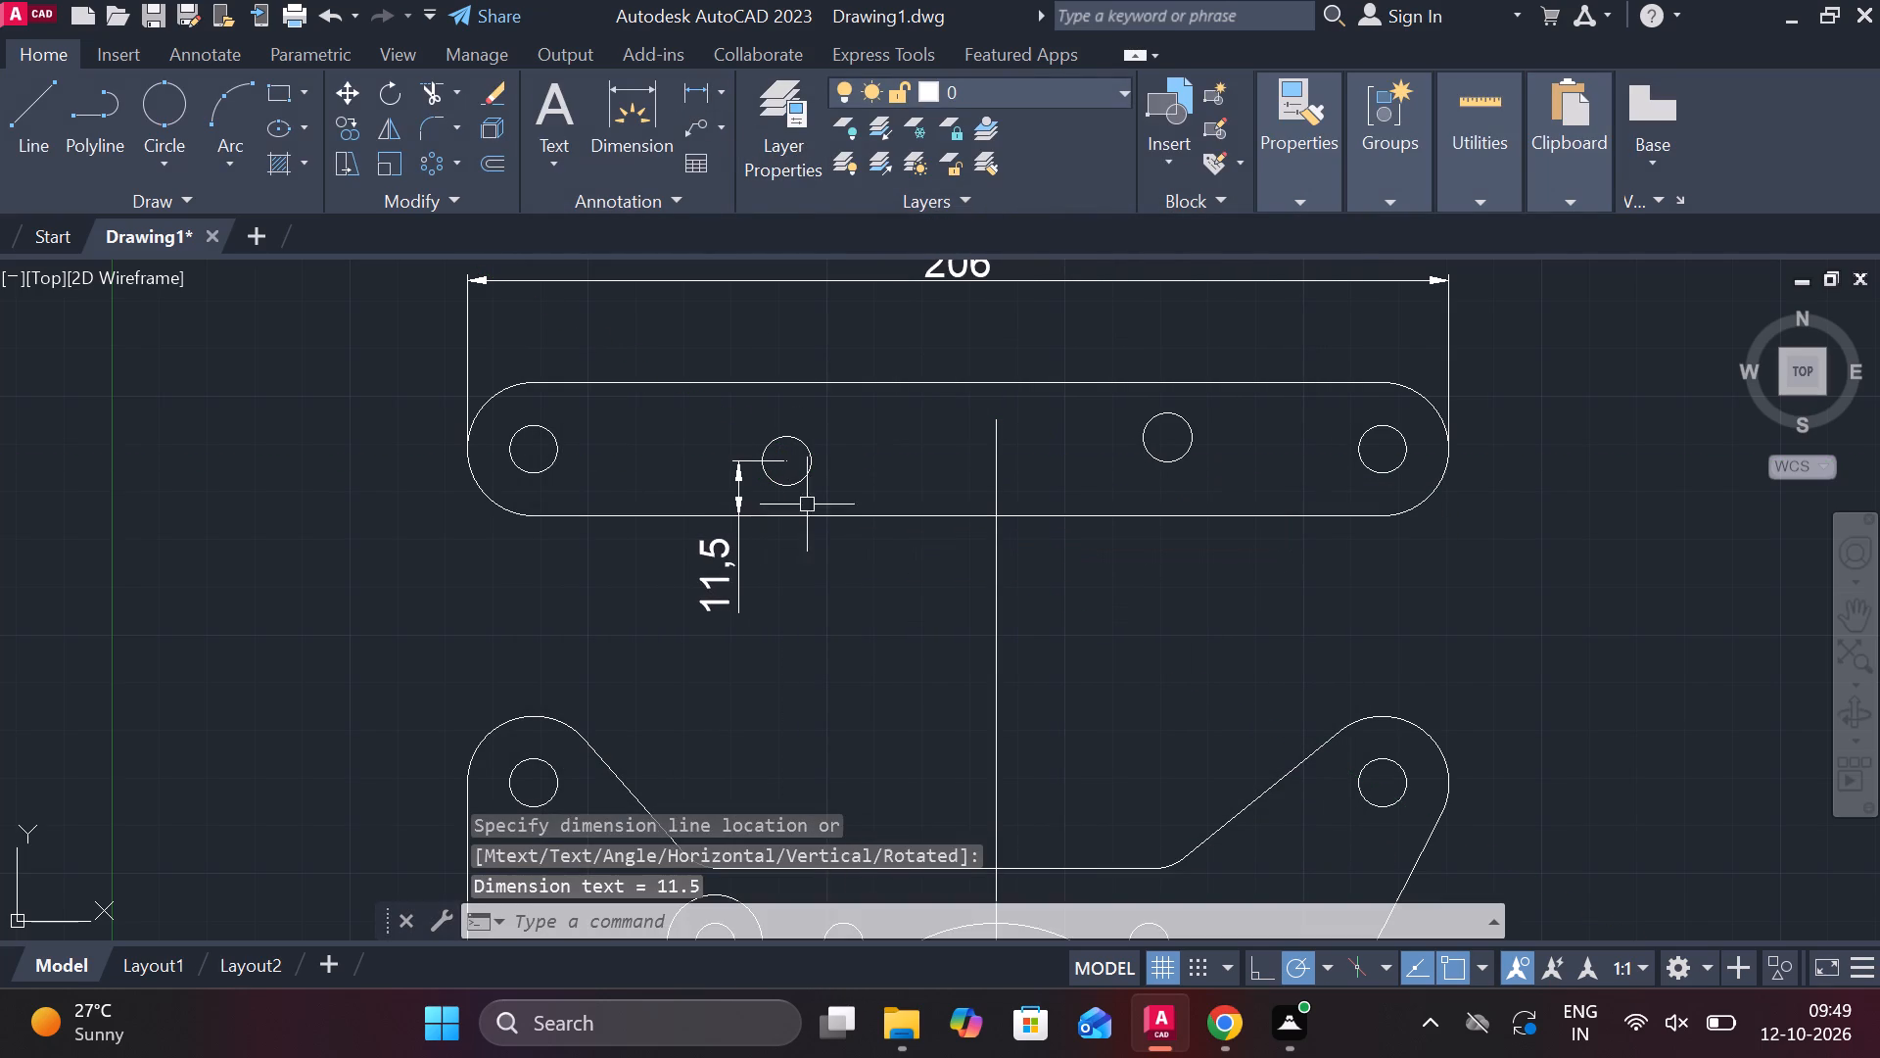
{"action": "middle_click_drag", "start_coordinate": [872, 546], "coordinate": [766, 529]}
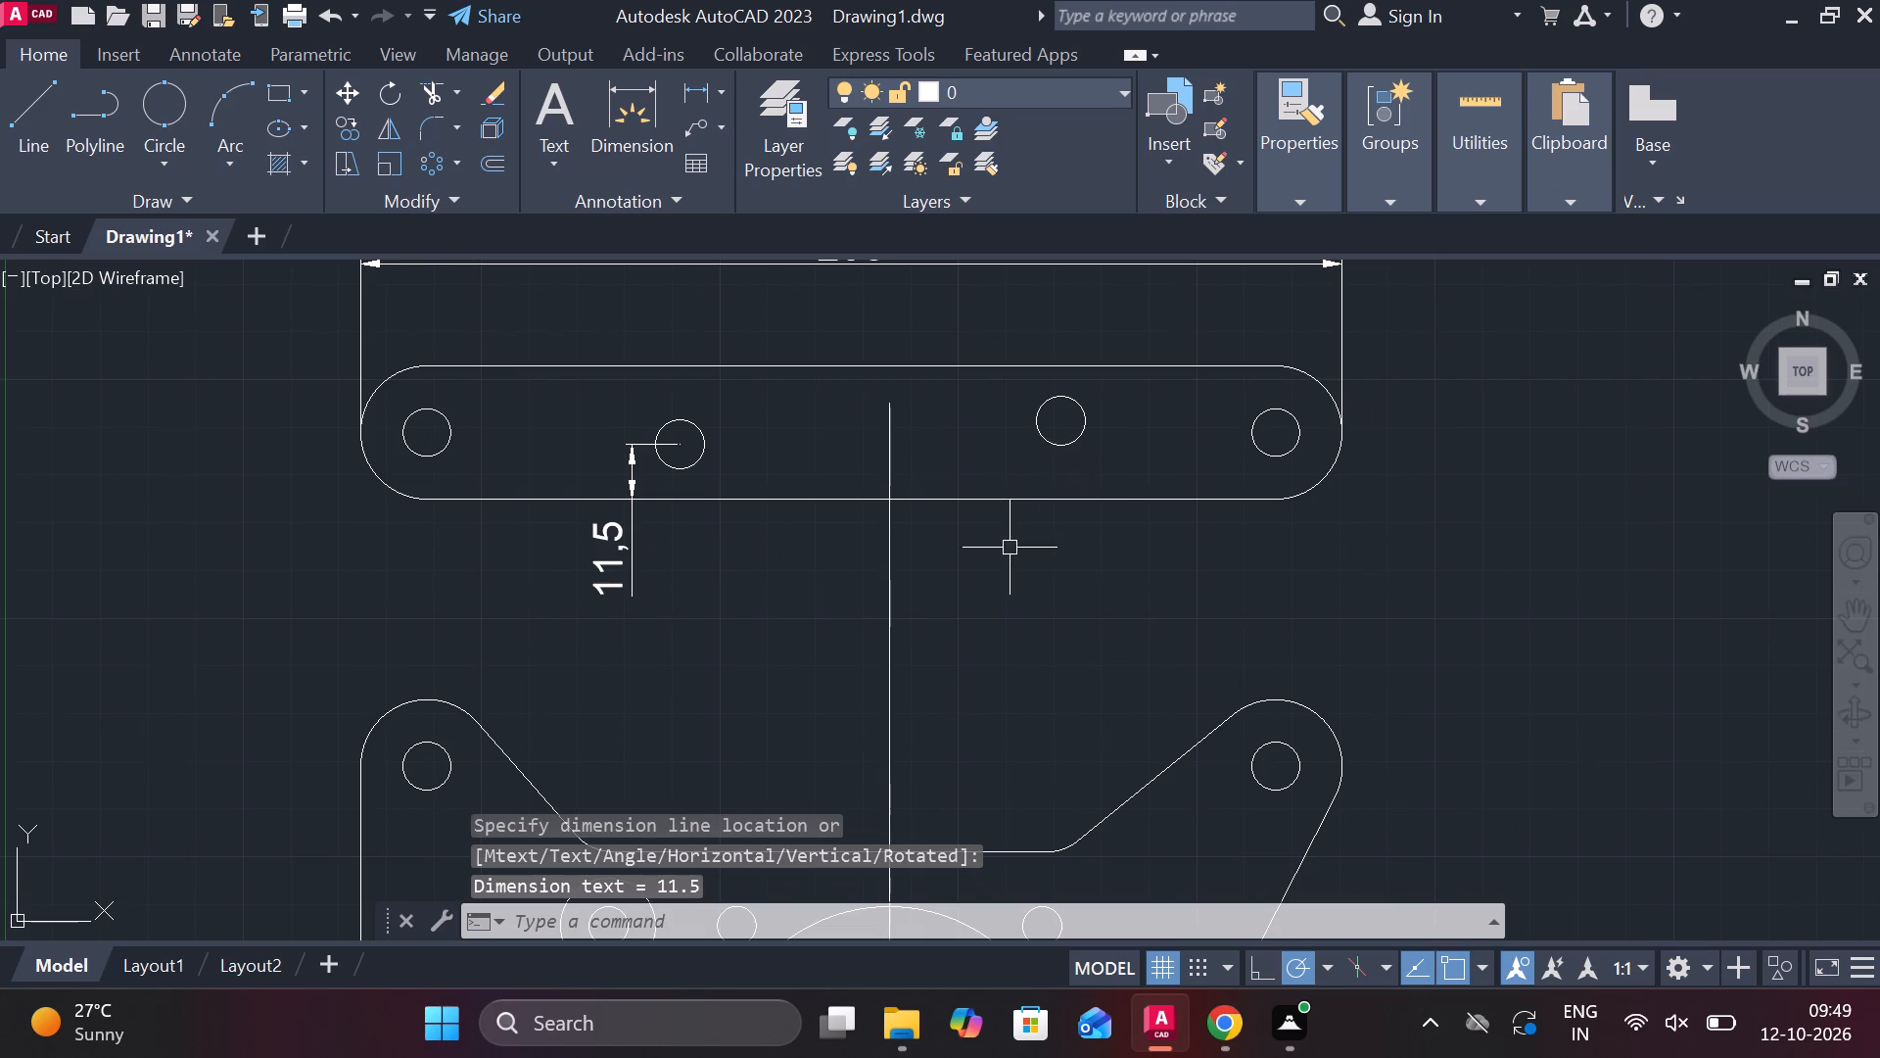
{"action": "key", "text": "space"}
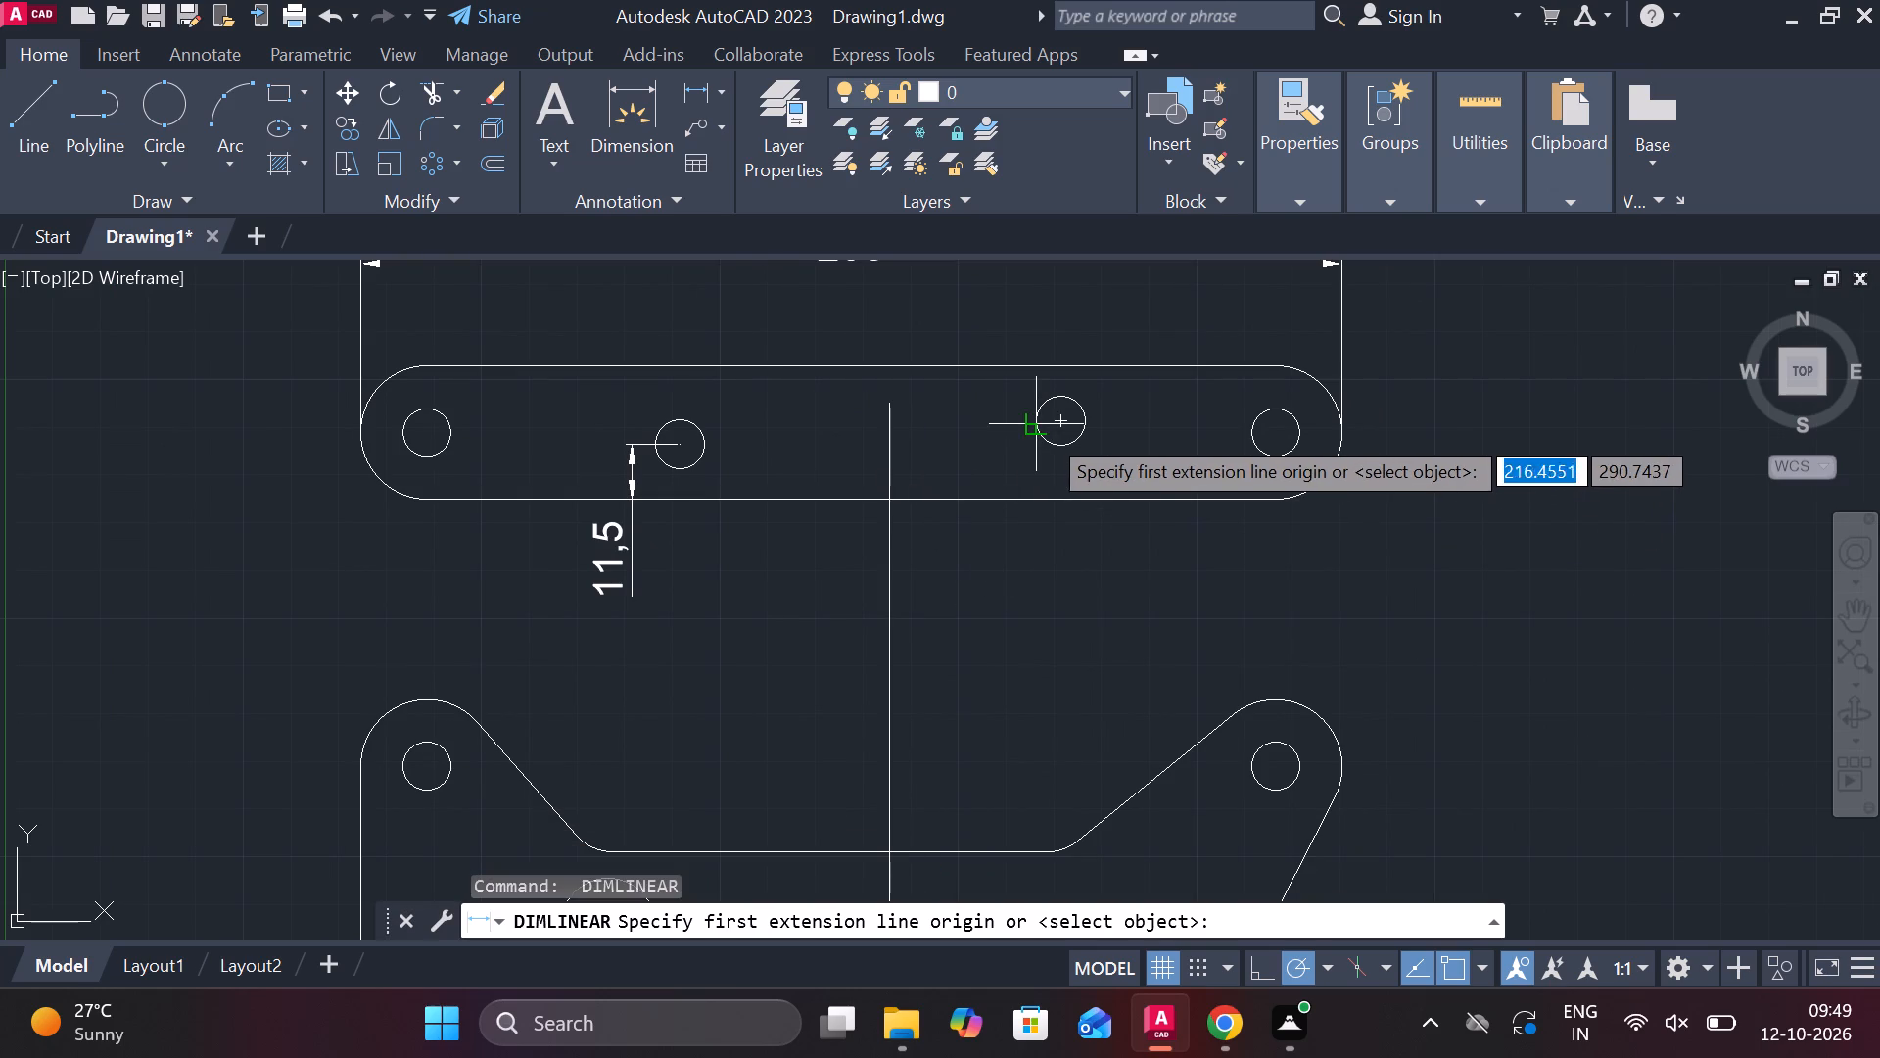
{"action": "left_click", "coordinate": [1058, 428]}
{"action": "left_click", "coordinate": [1063, 491]}
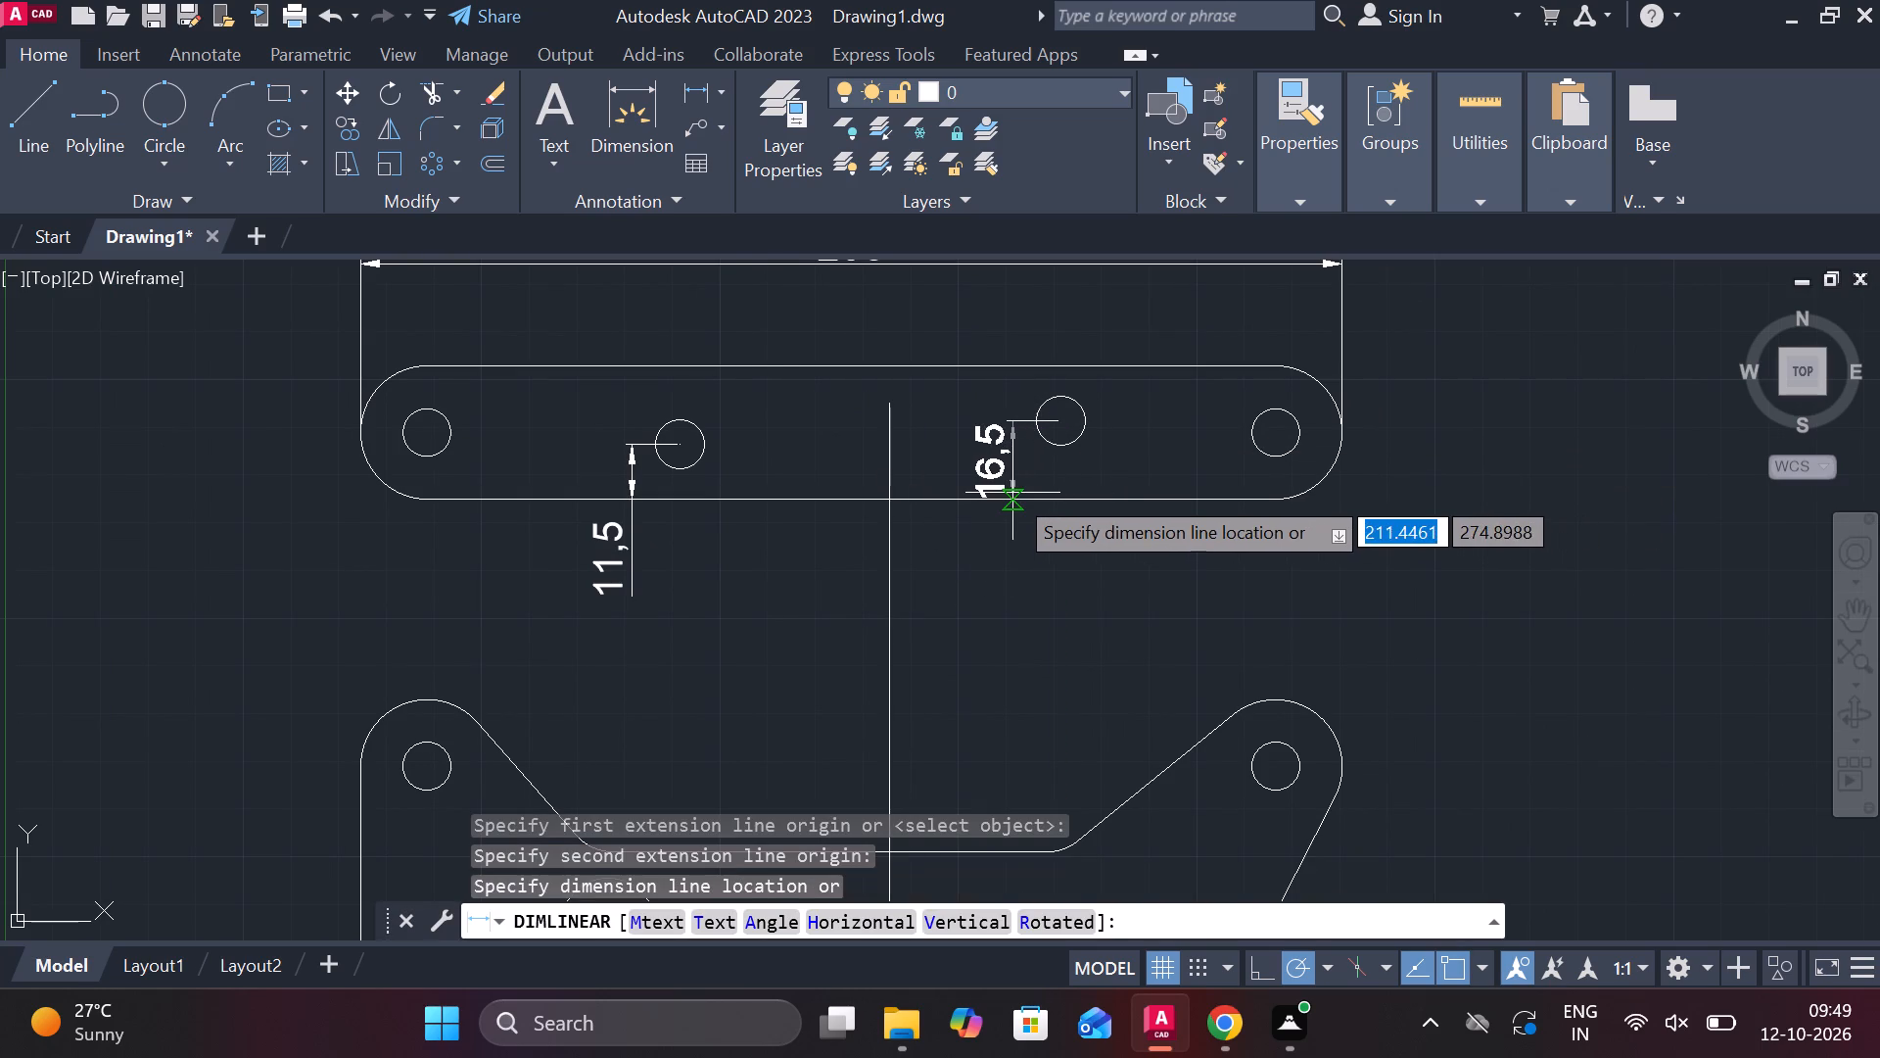
{"action": "left_click", "coordinate": [1012, 493]}
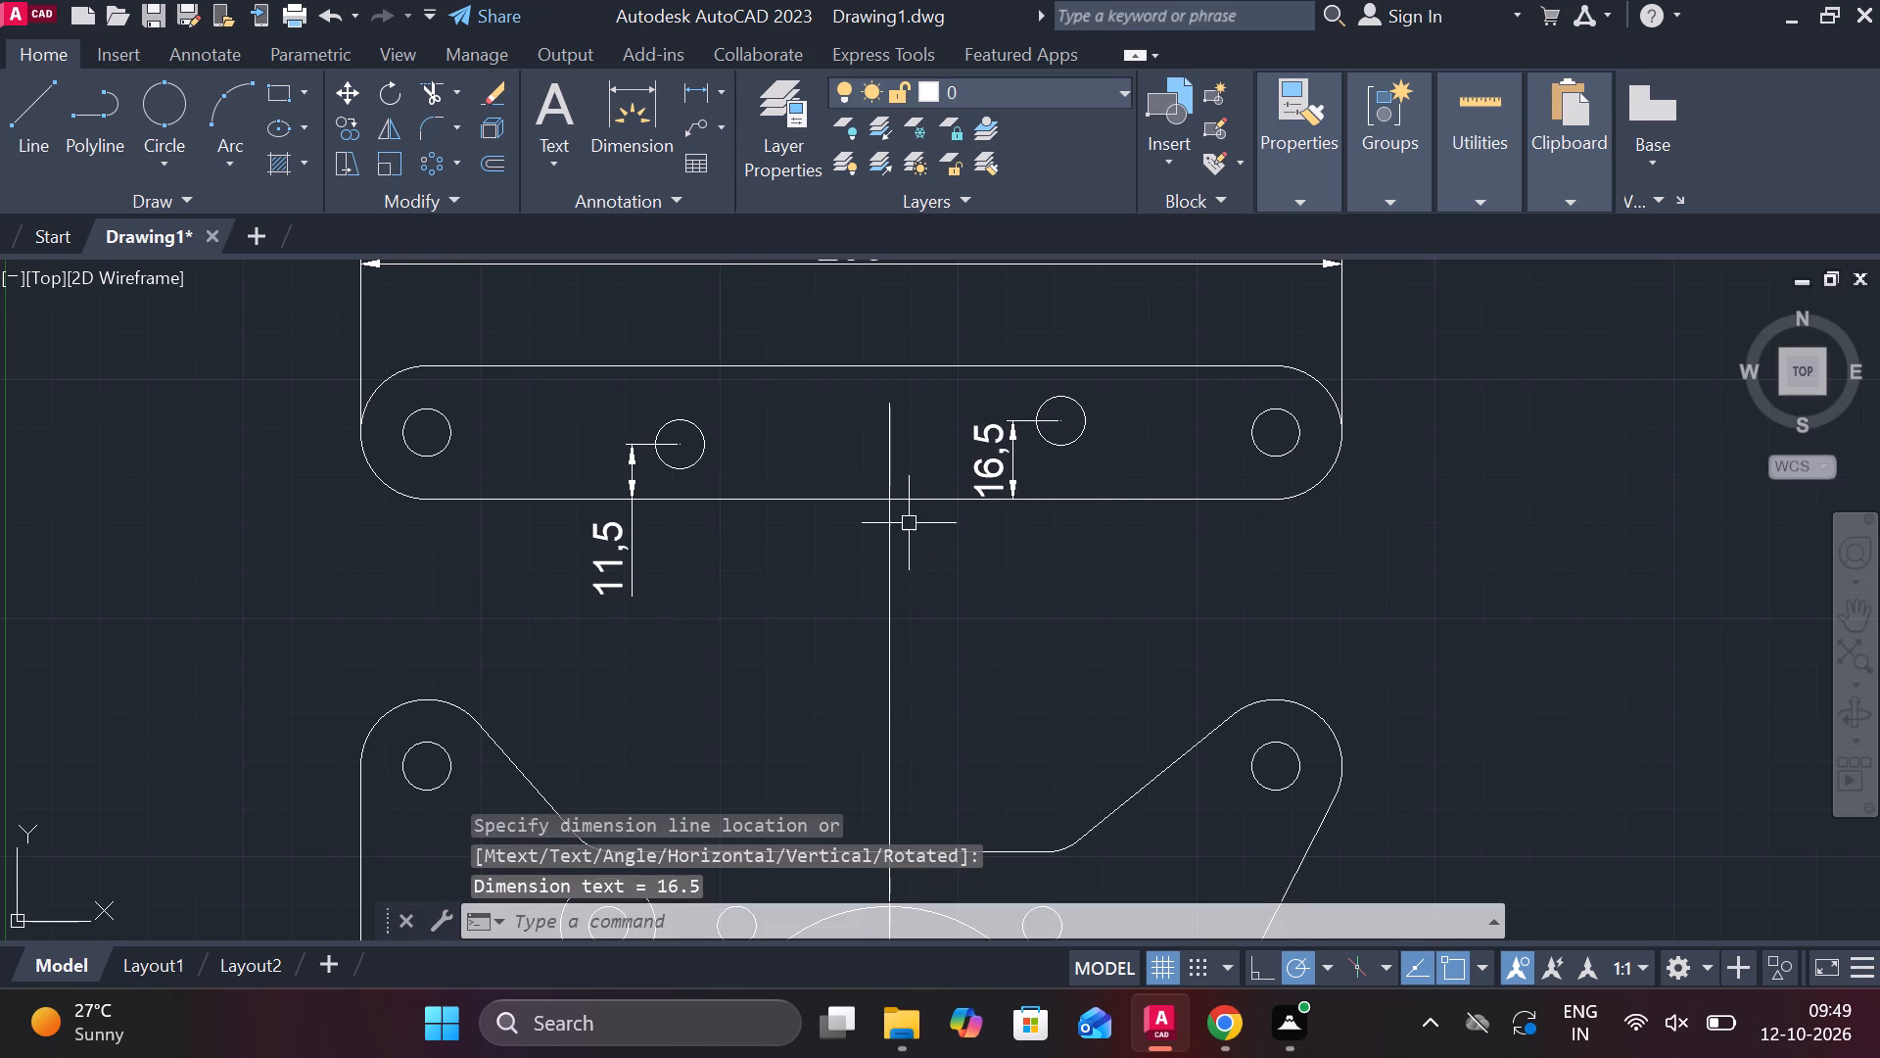
Add horizontal linear dimensions from both inner hole centres to the vertical centre line, aligned in one row below the rounded-end outline.
{"action": "key", "text": "space"}
{"action": "left_click", "coordinate": [678, 443]}
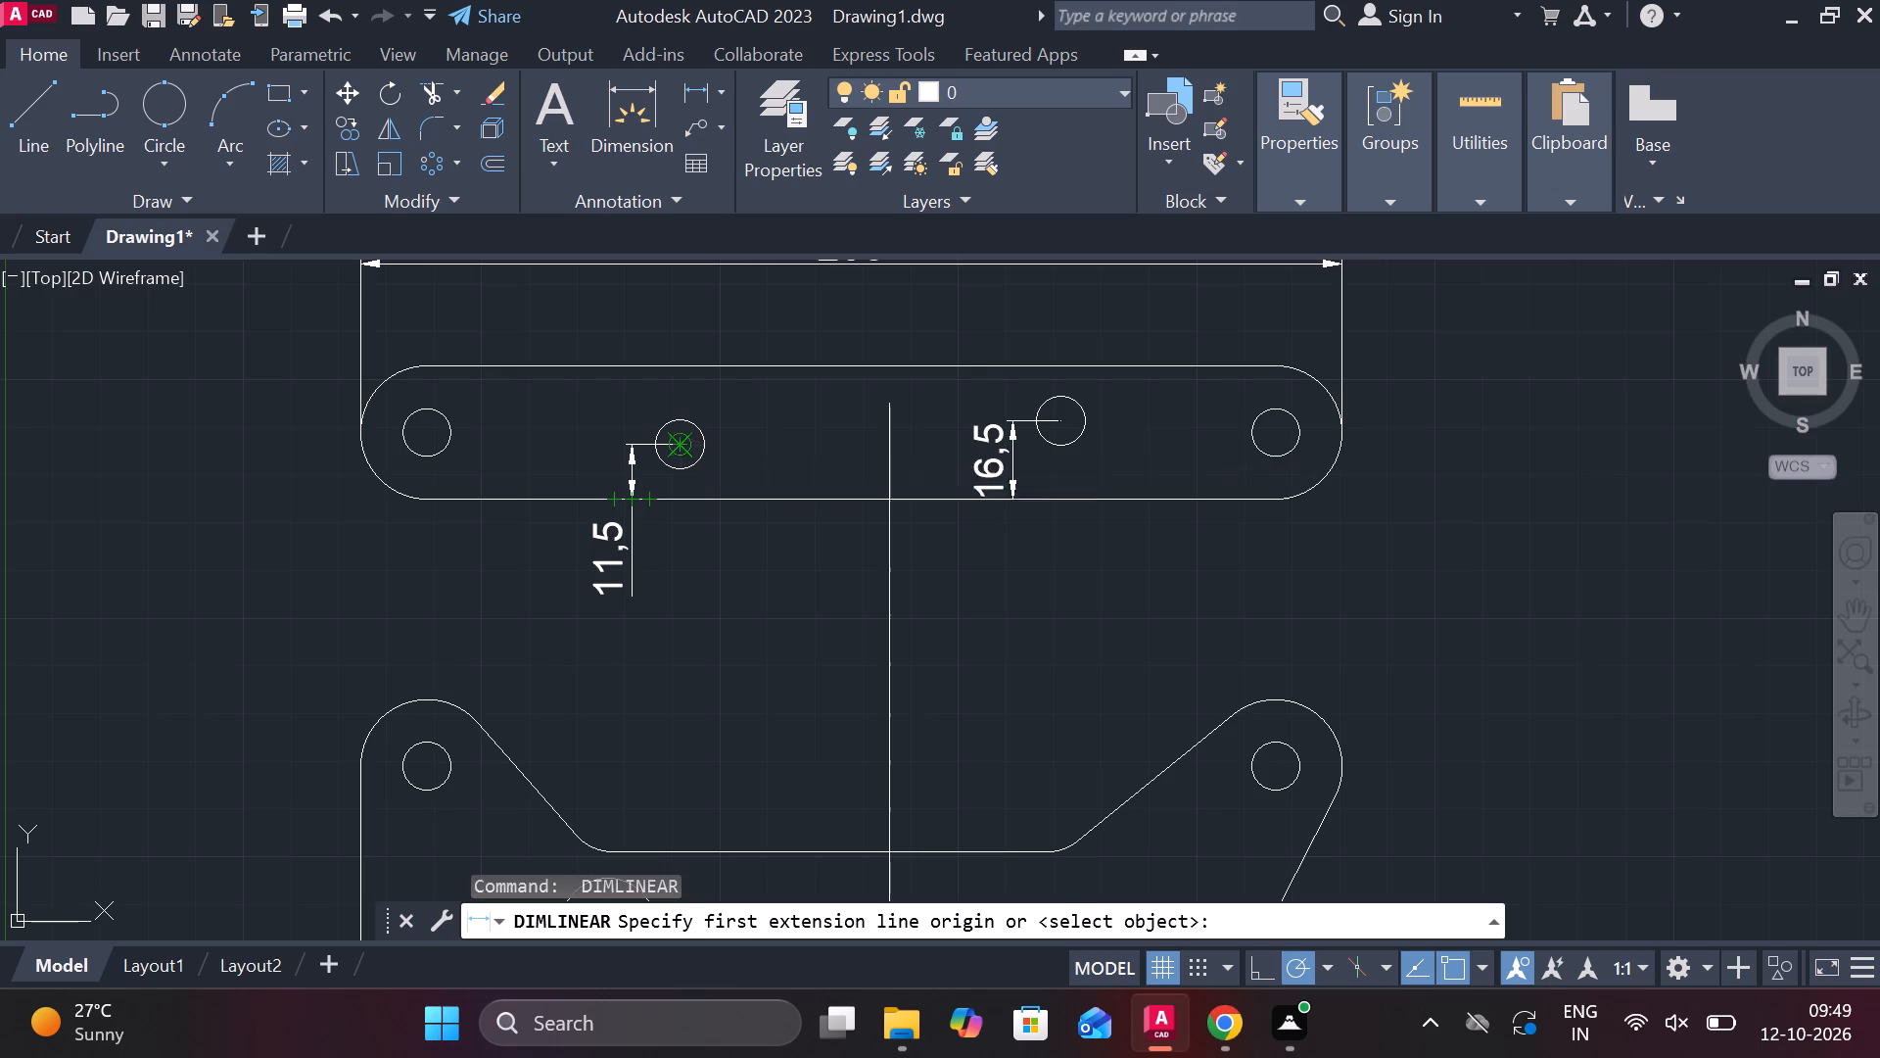
{"action": "left_click", "coordinate": [887, 441]}
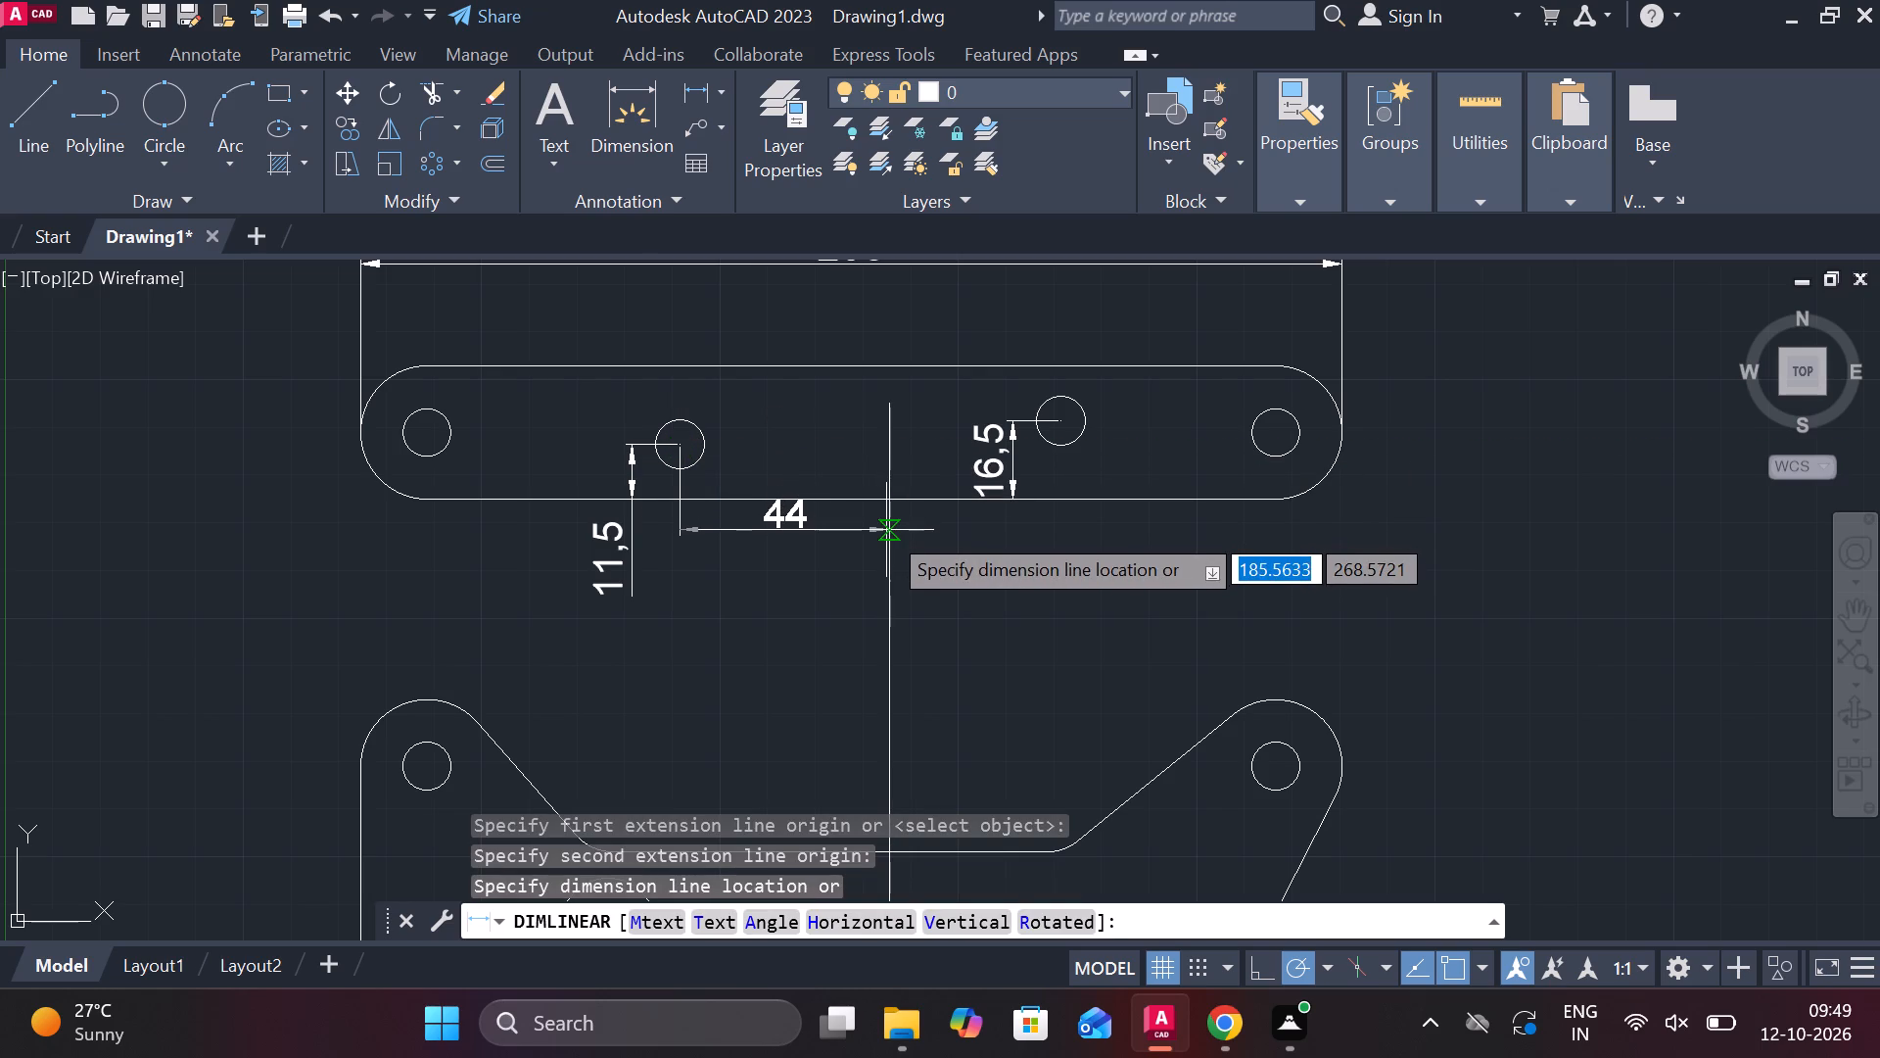
{"action": "left_click", "coordinate": [886, 553]}
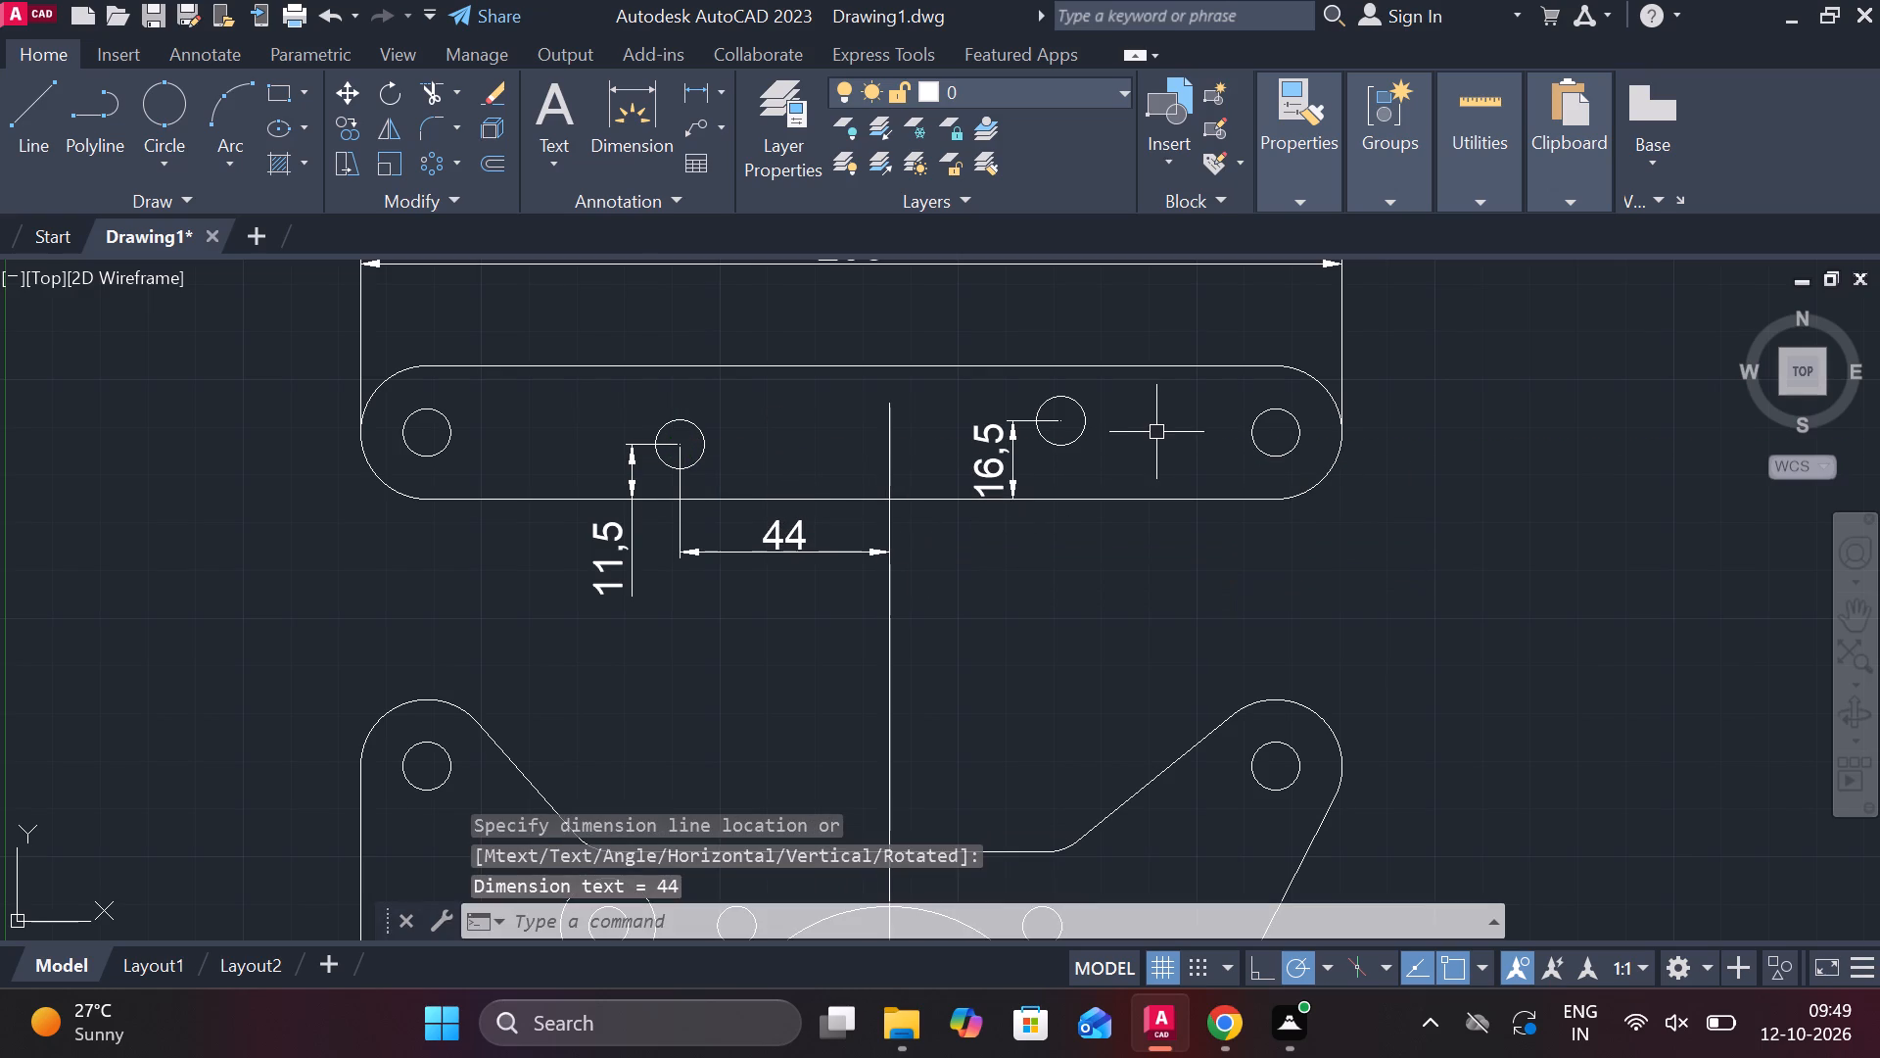
{"action": "key", "text": "space"}
{"action": "left_click", "coordinate": [1063, 419]}
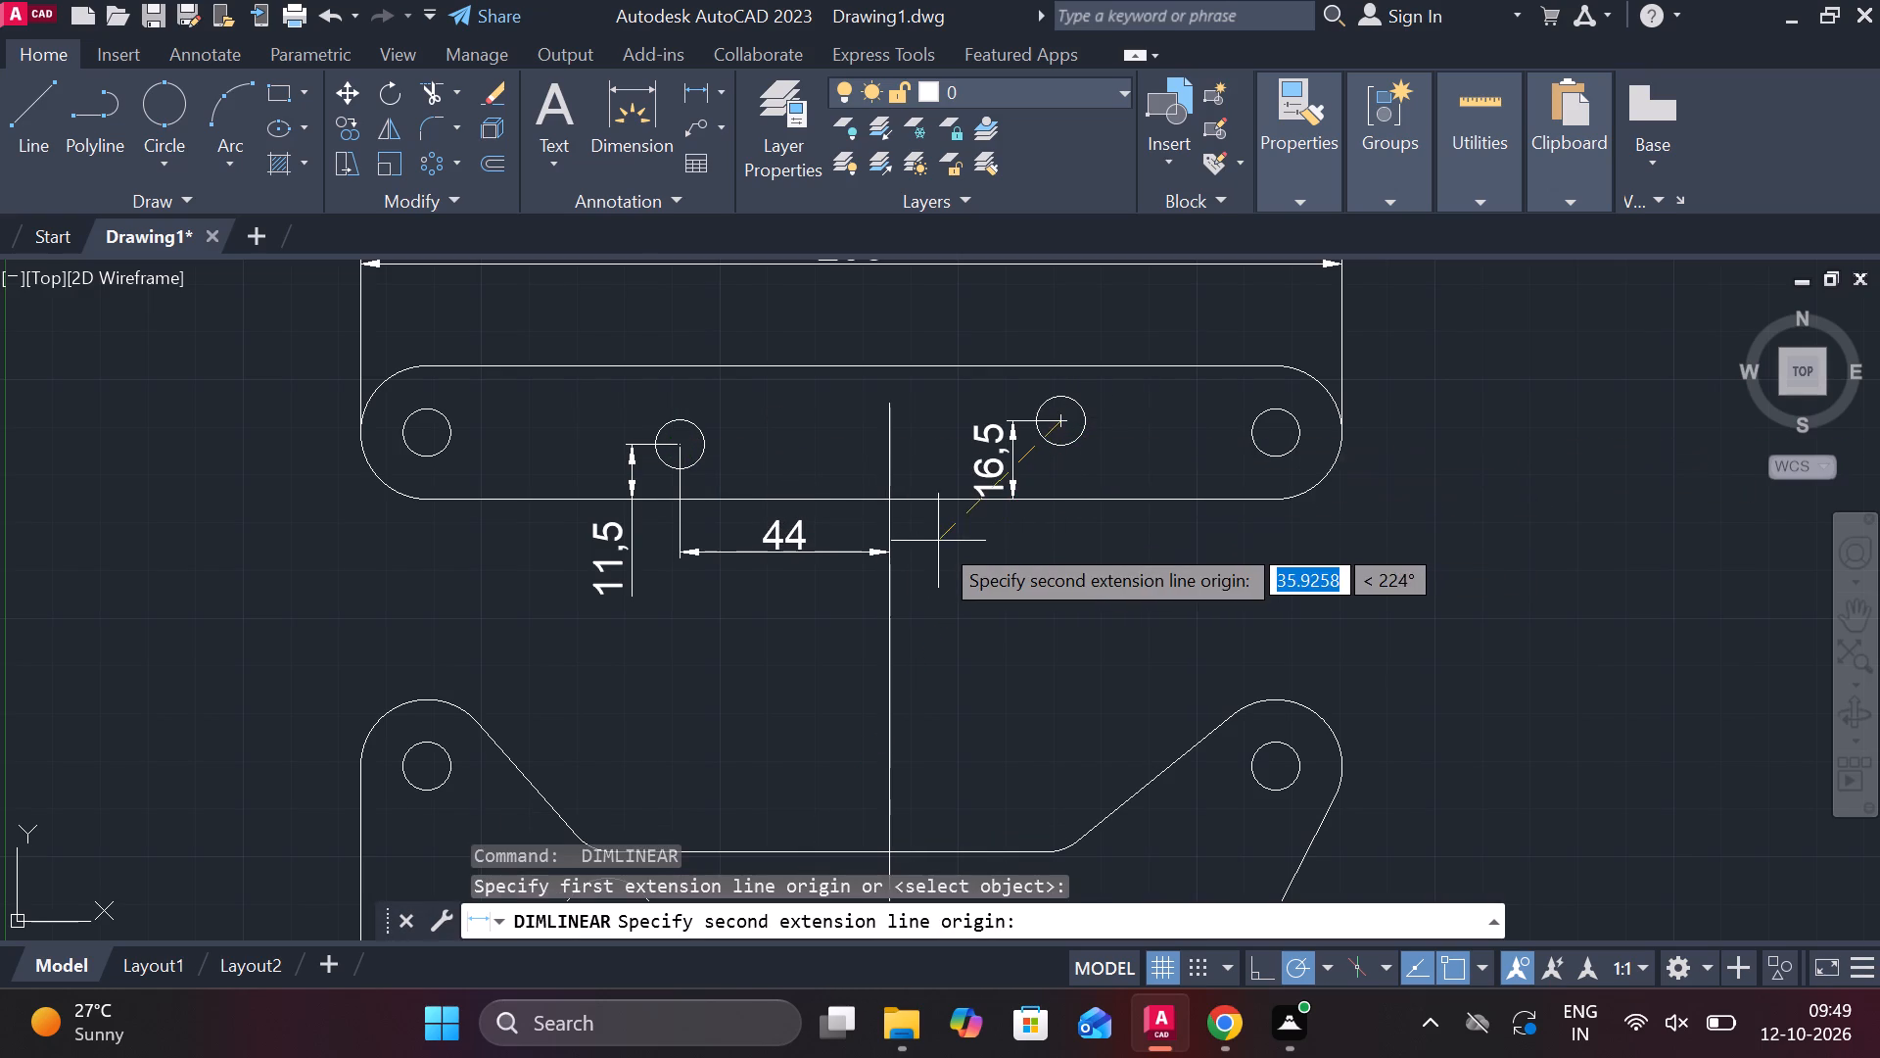
{"action": "left_click", "coordinate": [897, 549]}
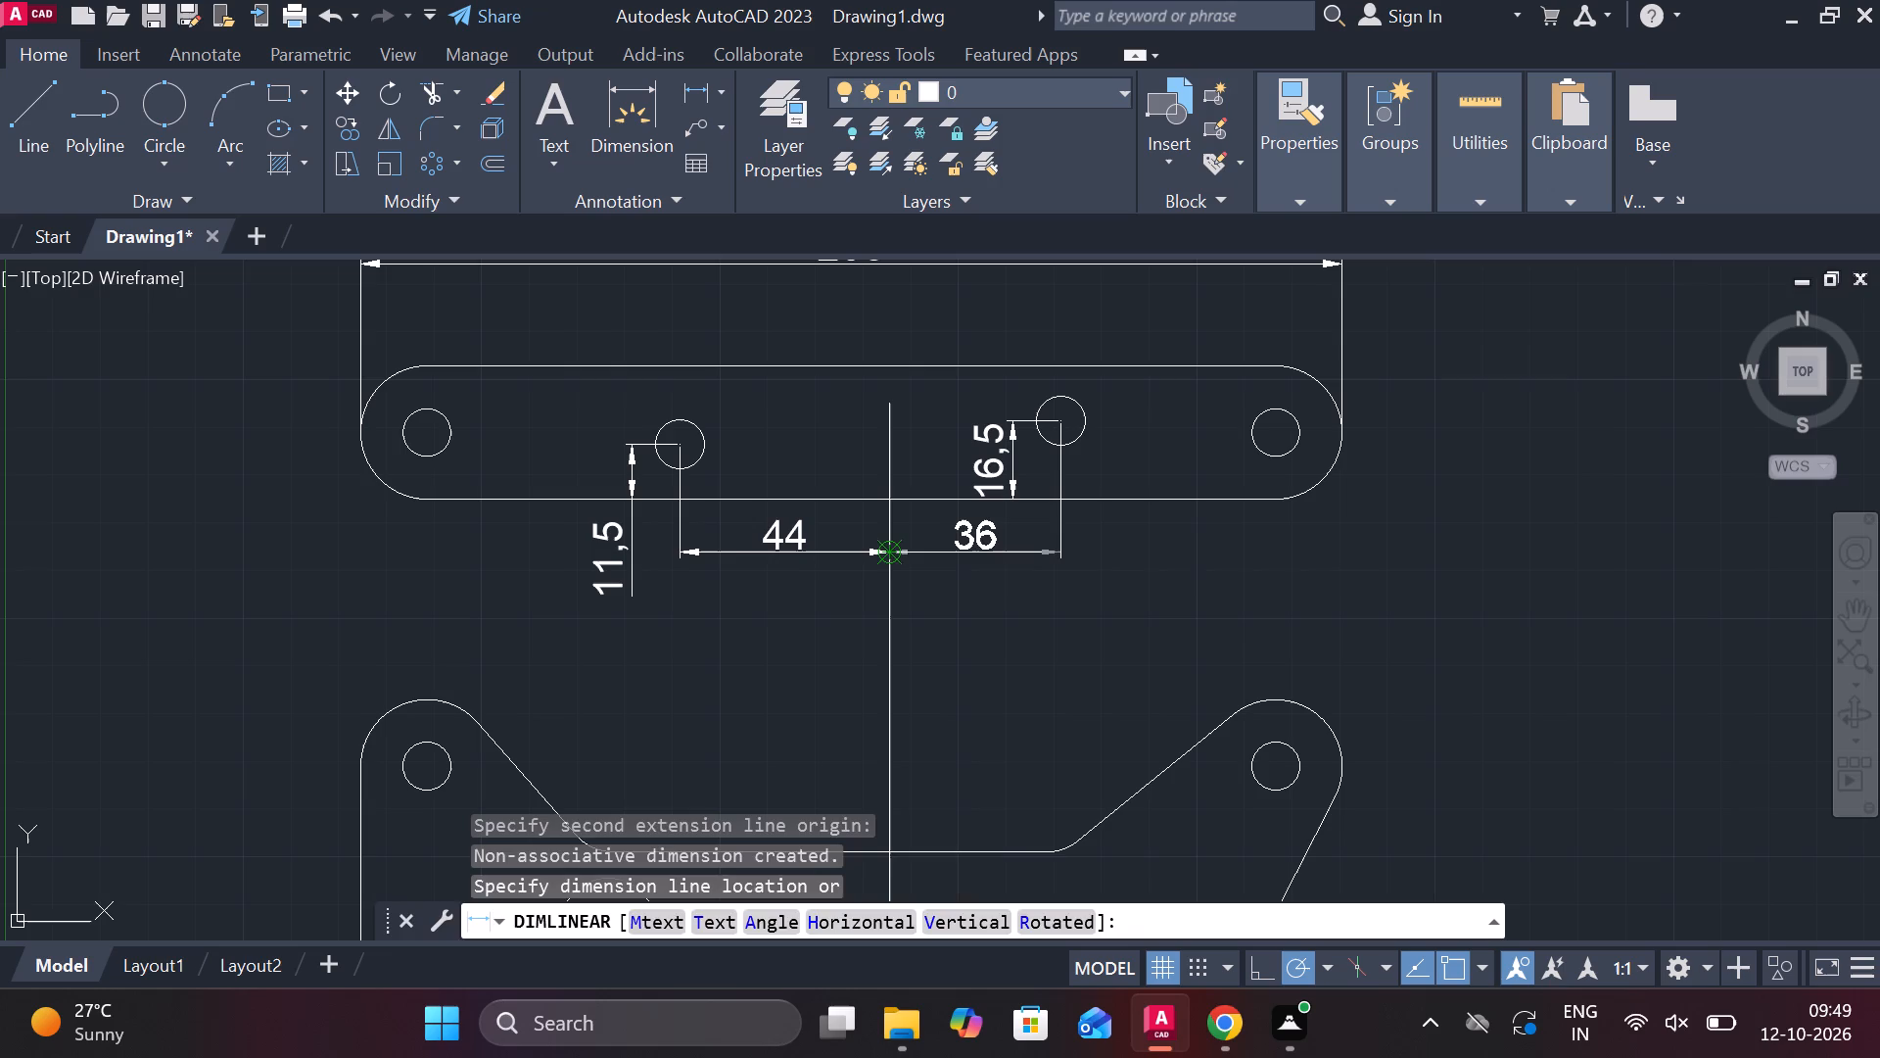
{"action": "double_click", "coordinate": [897, 550]}
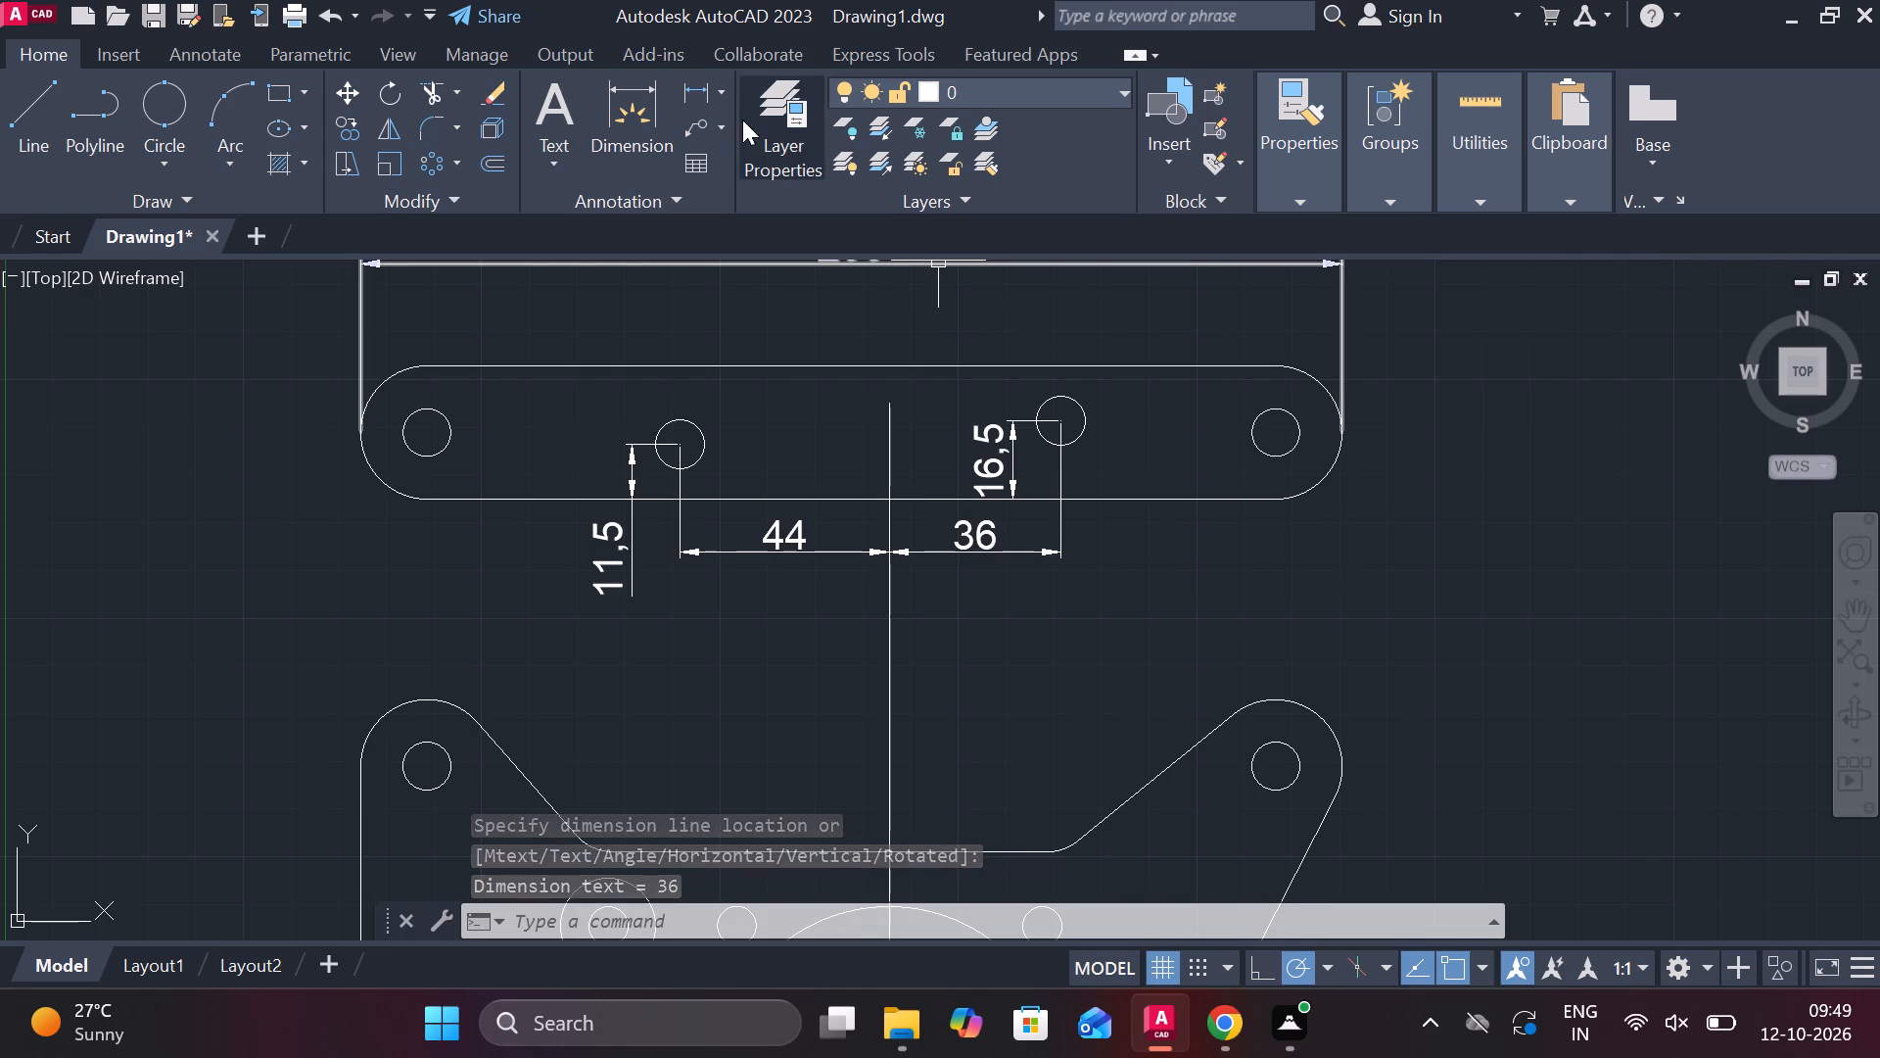
Add radius dimensions to both end arcs of the rounded-end view, placing the text outside and above the outline.
{"action": "middle_click_drag", "start_coordinate": [848, 320], "coordinate": [885, 353]}
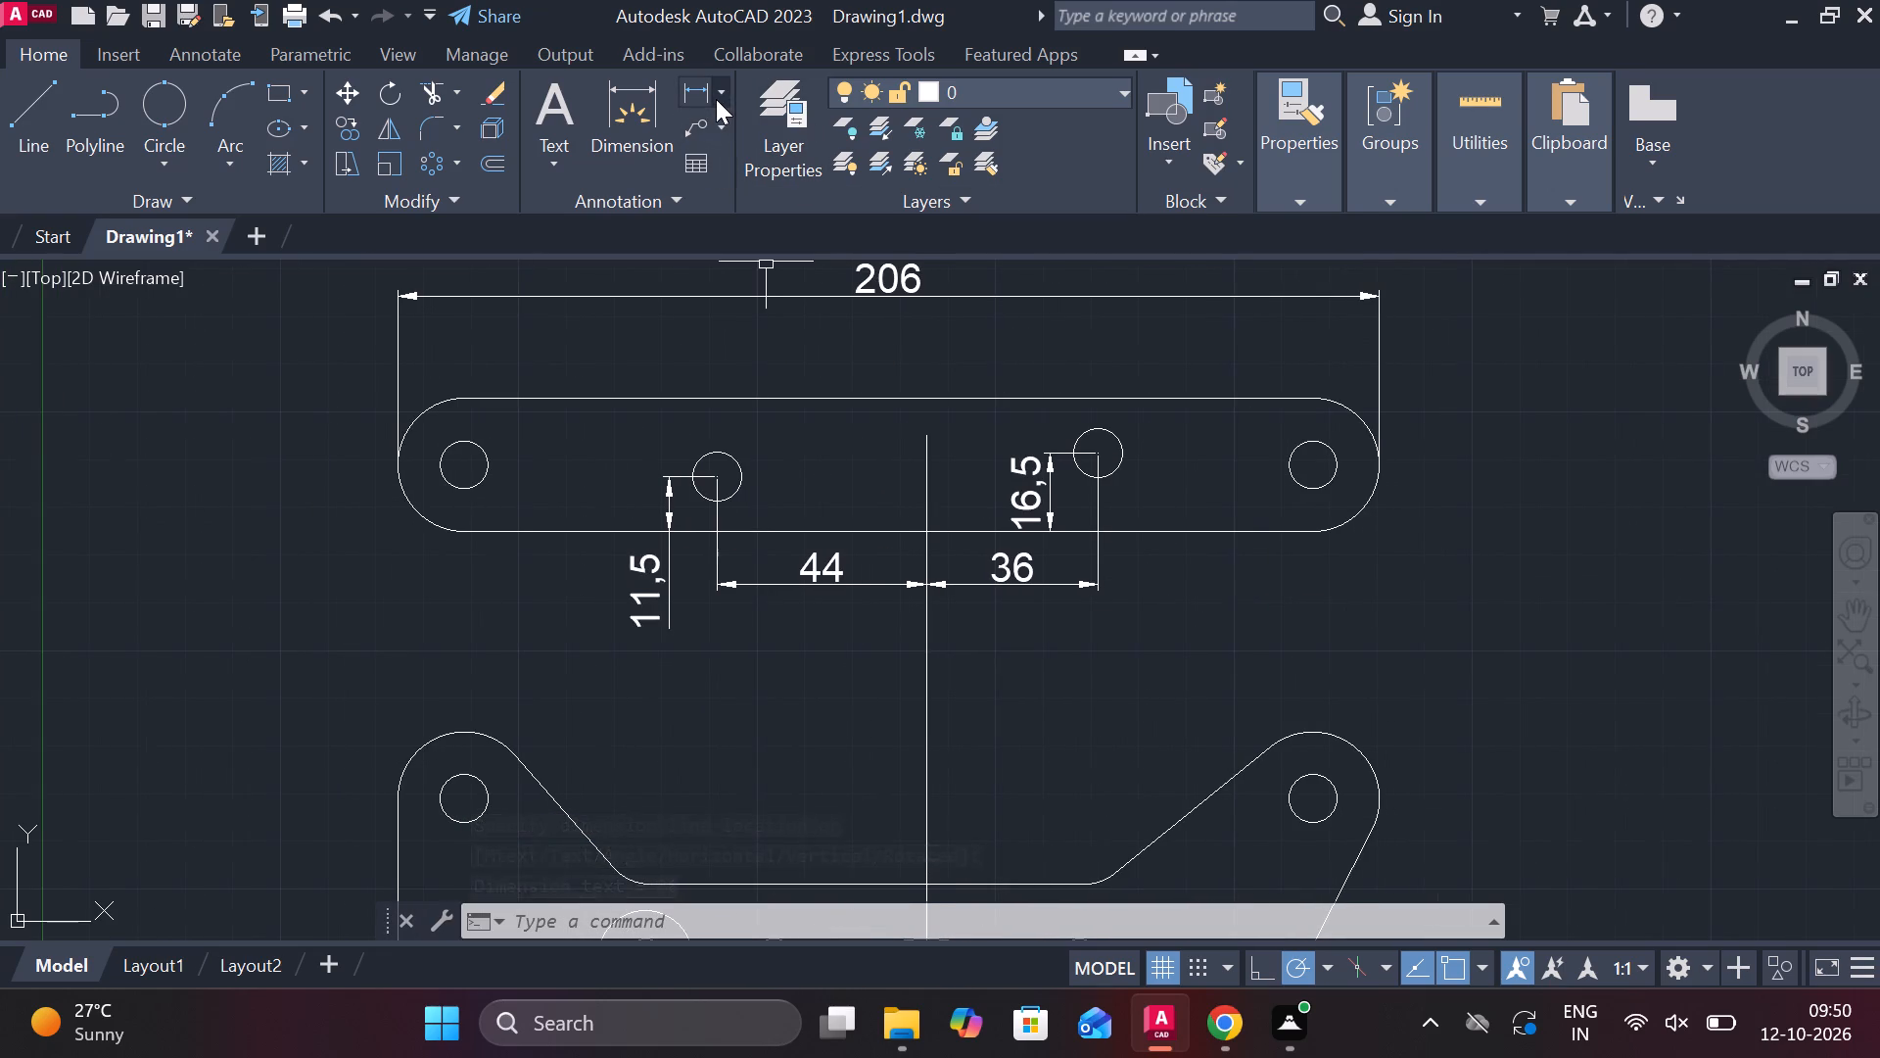
{"action": "left_click", "coordinate": [716, 99]}
{"action": "left_click", "coordinate": [783, 377]}
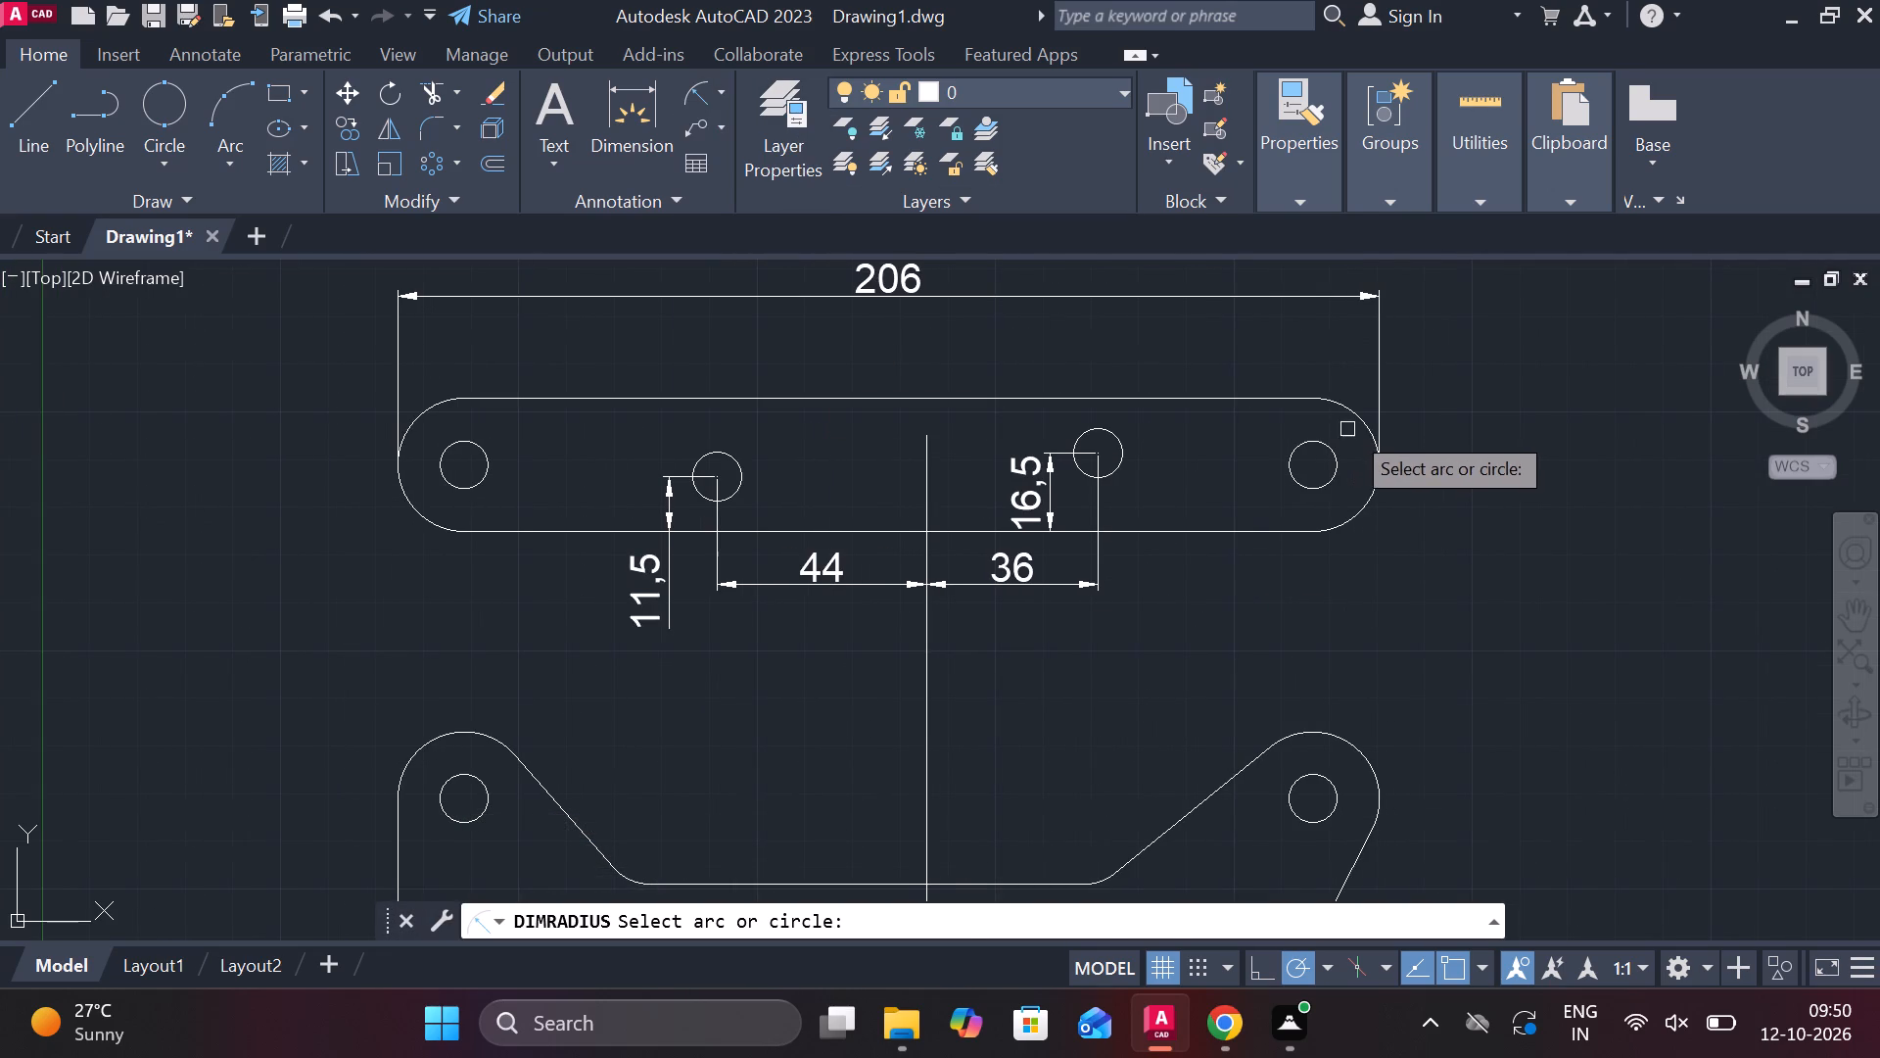
{"action": "left_click", "coordinate": [1358, 419]}
{"action": "left_click", "coordinate": [1494, 351]}
{"action": "key", "text": "space"}
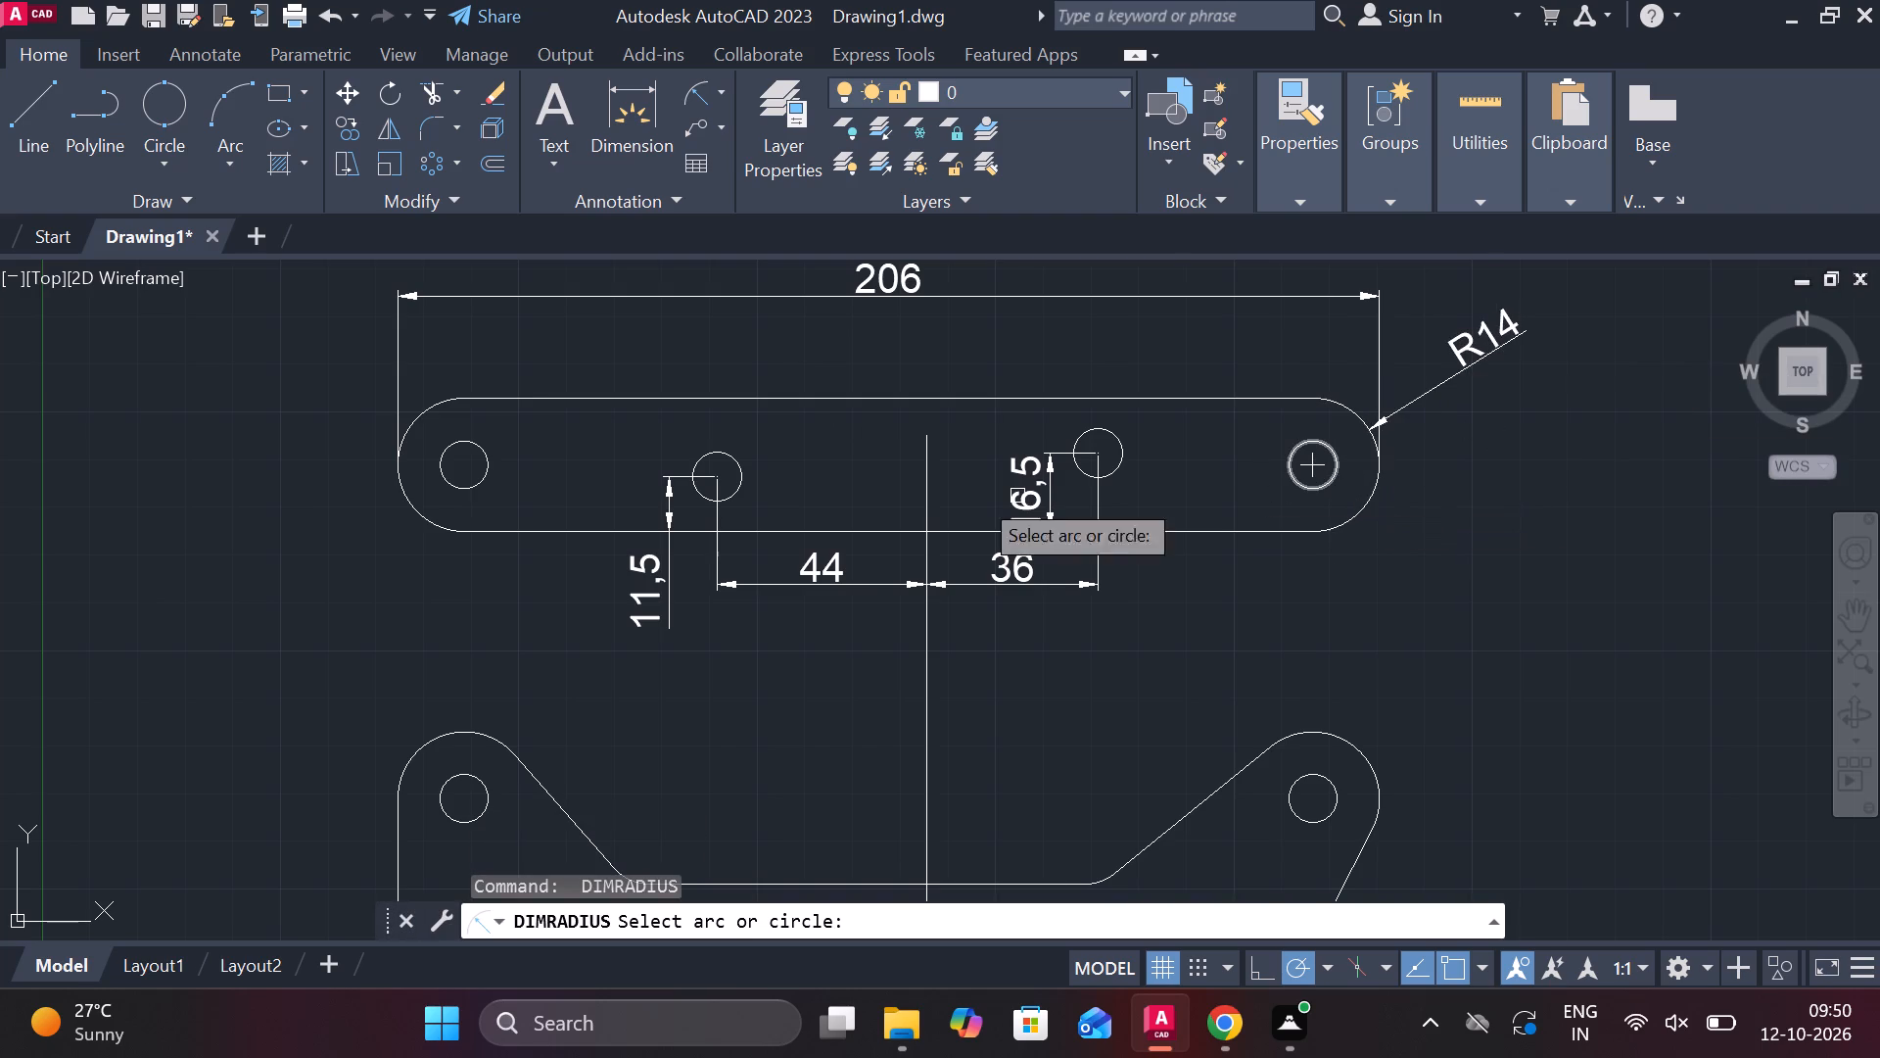
{"action": "middle_click_drag", "start_coordinate": [720, 435], "coordinate": [874, 441]}
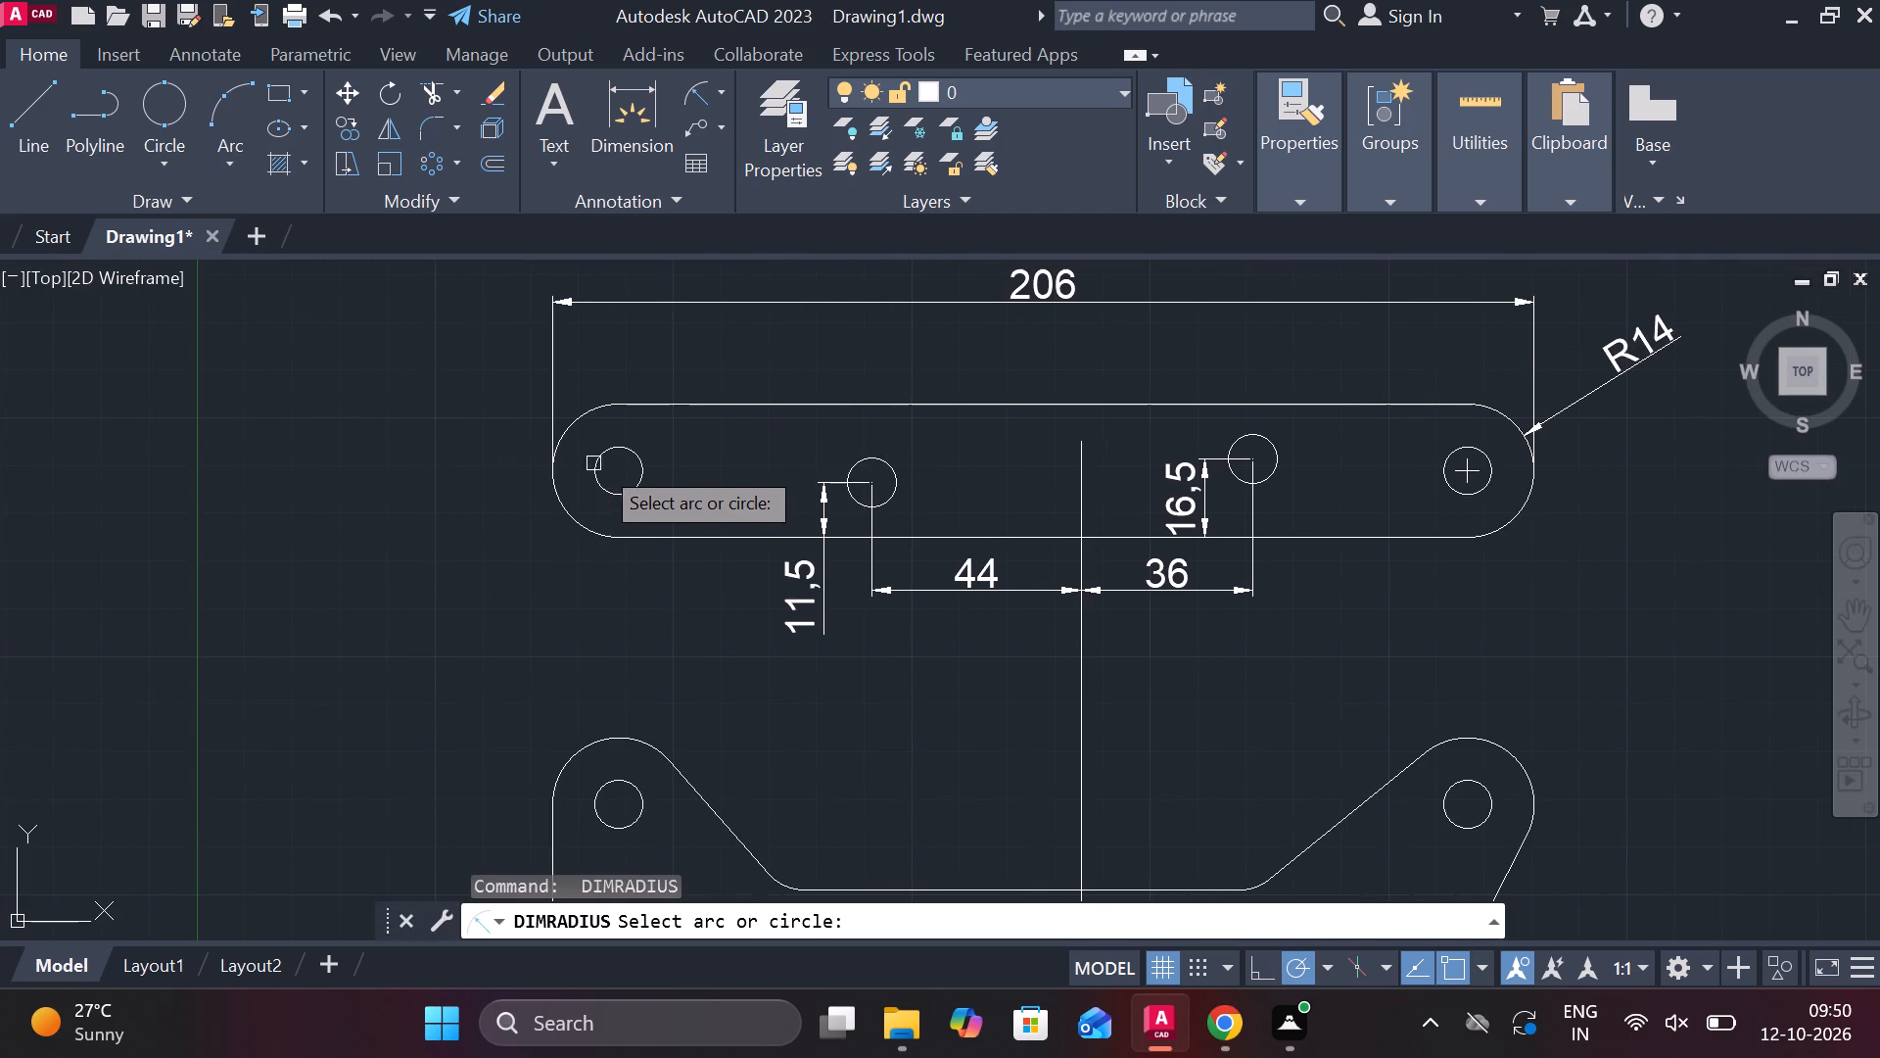
{"action": "left_click", "coordinate": [561, 433]}
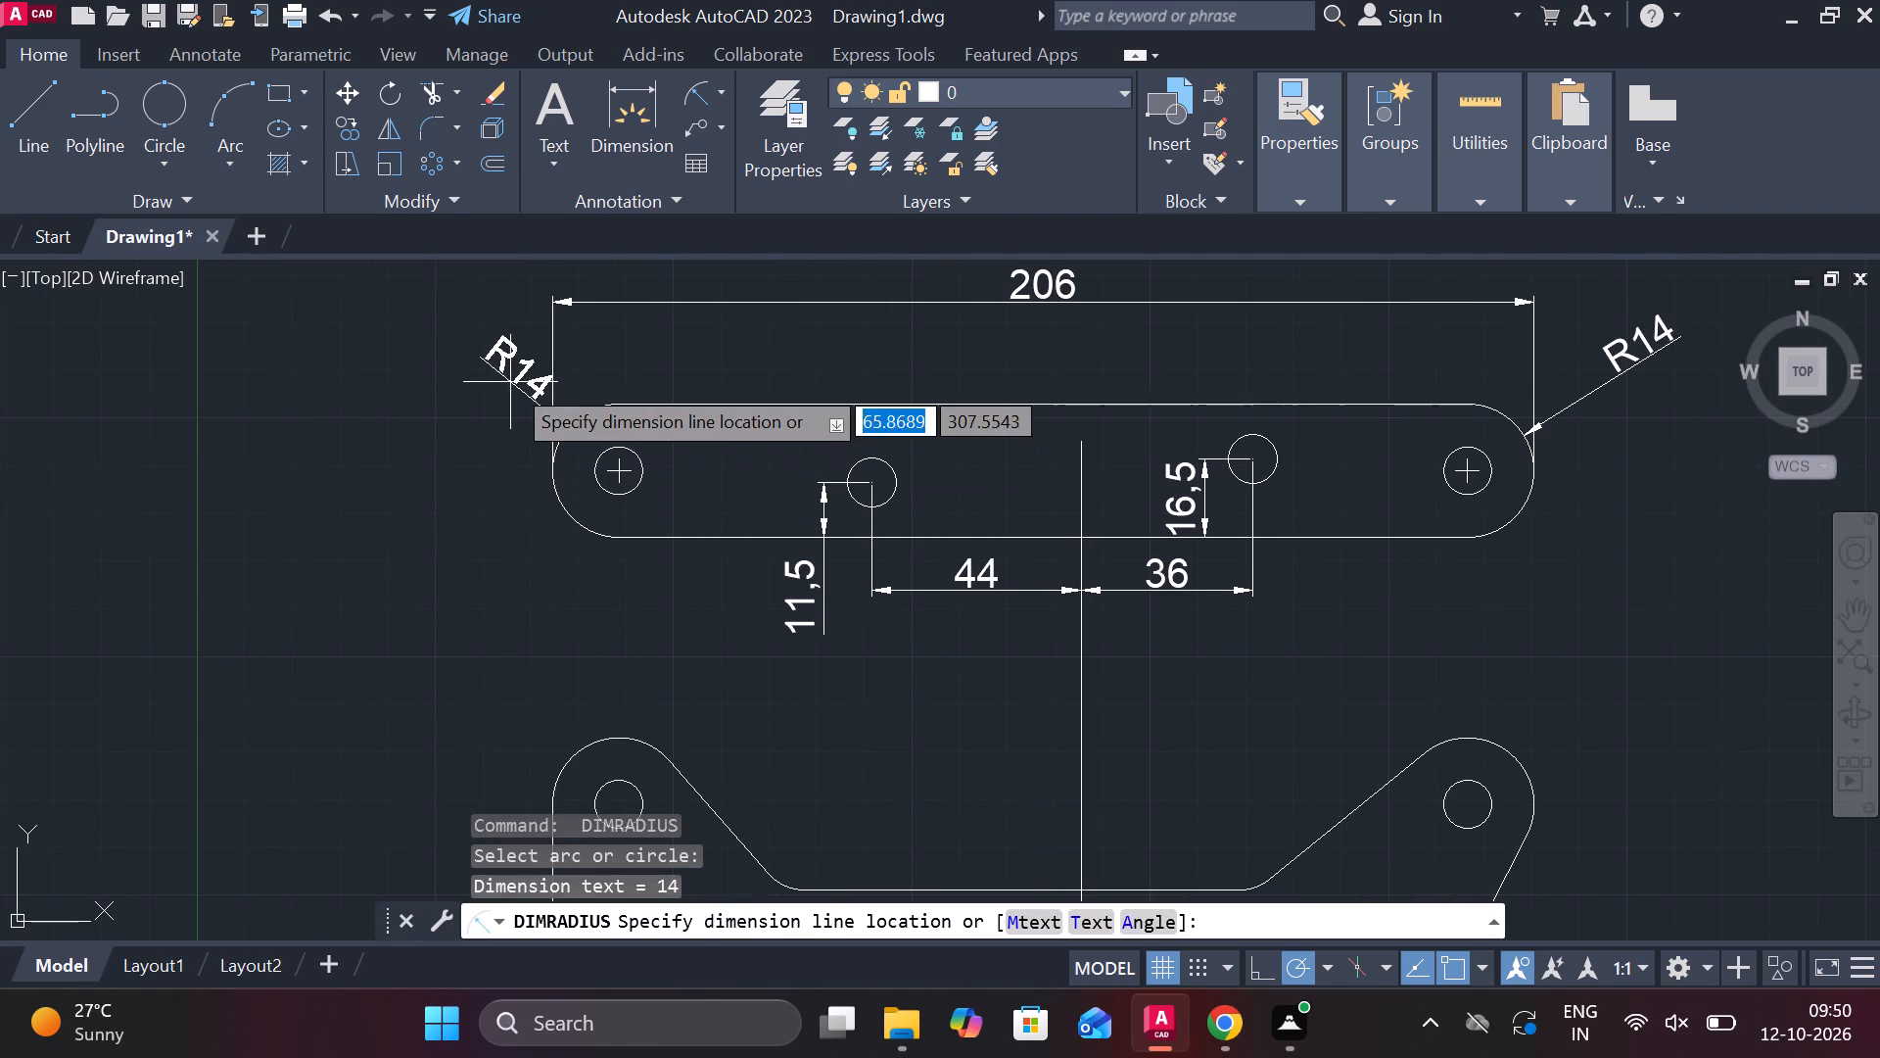
{"action": "left_click", "coordinate": [510, 382]}
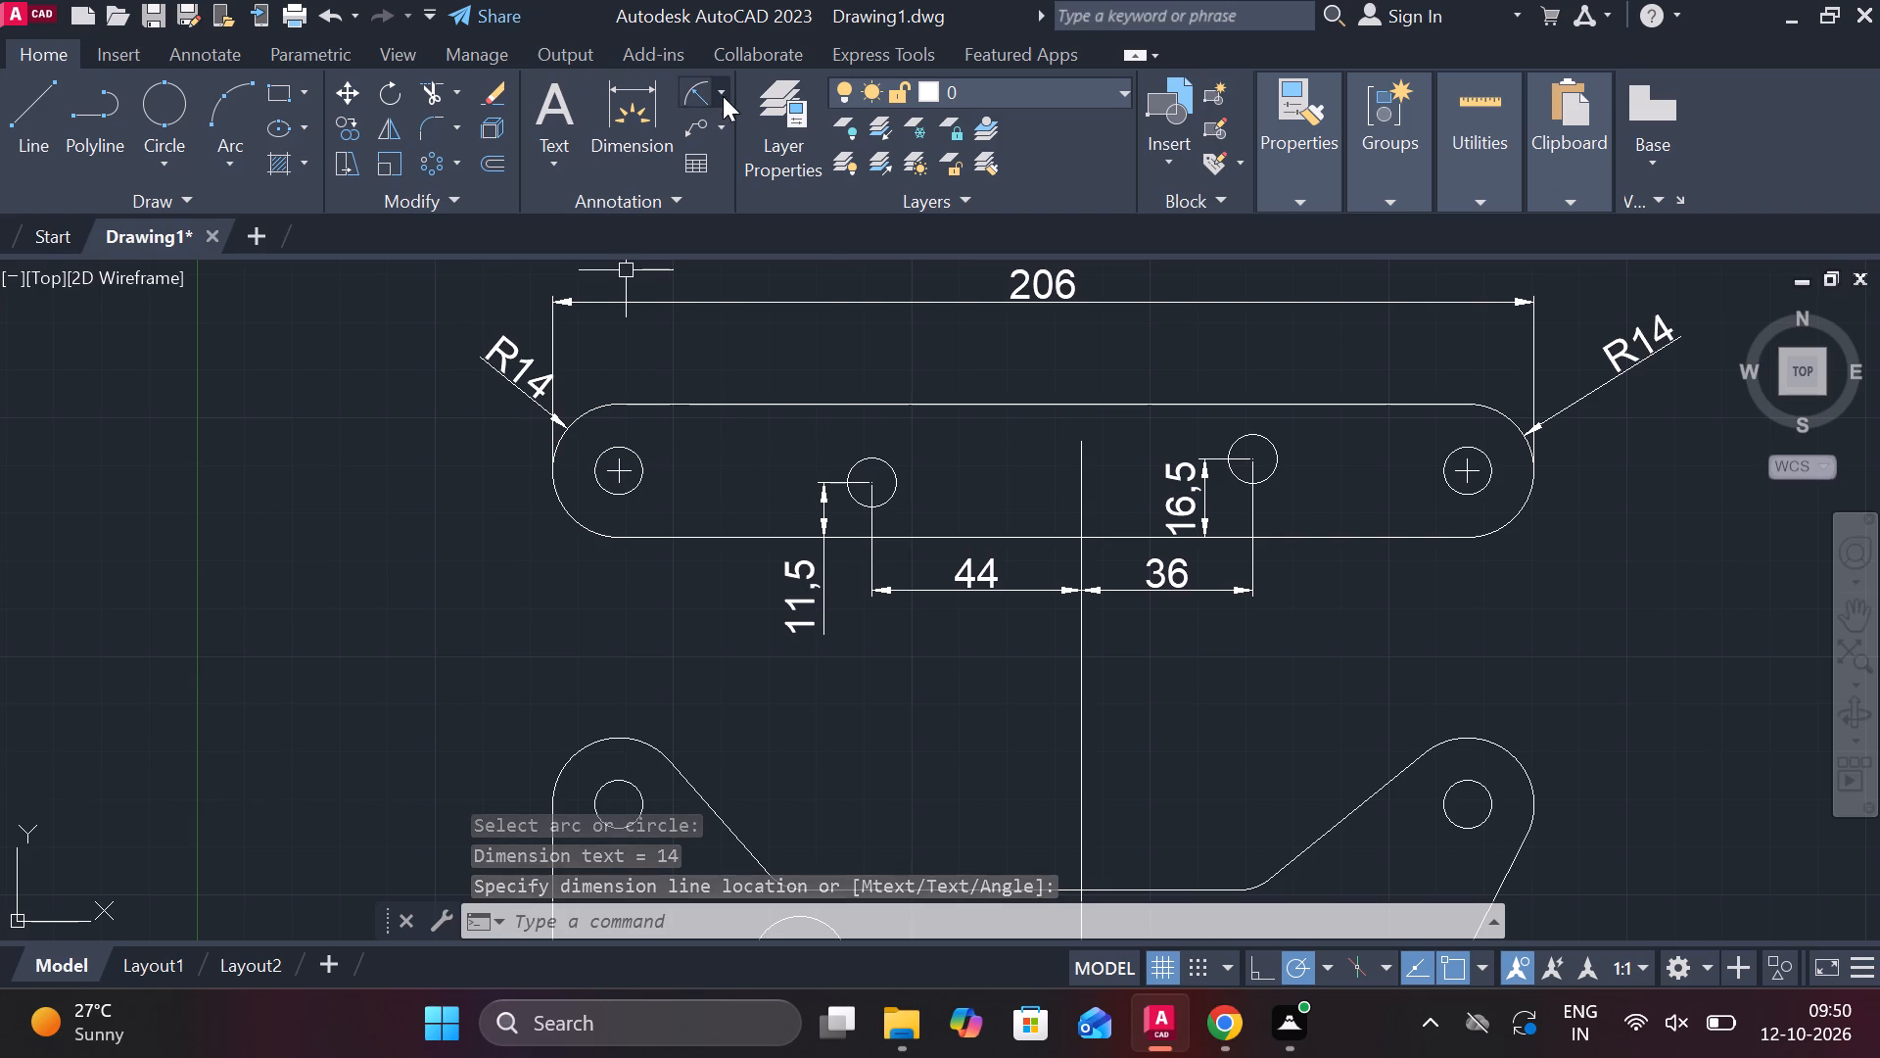
Add diameter dimensions to both end holes of the rounded-end view, placing the text outside and below the end arcs.
{"action": "left_click", "coordinate": [723, 96]}
{"action": "left_click", "coordinate": [767, 430]}
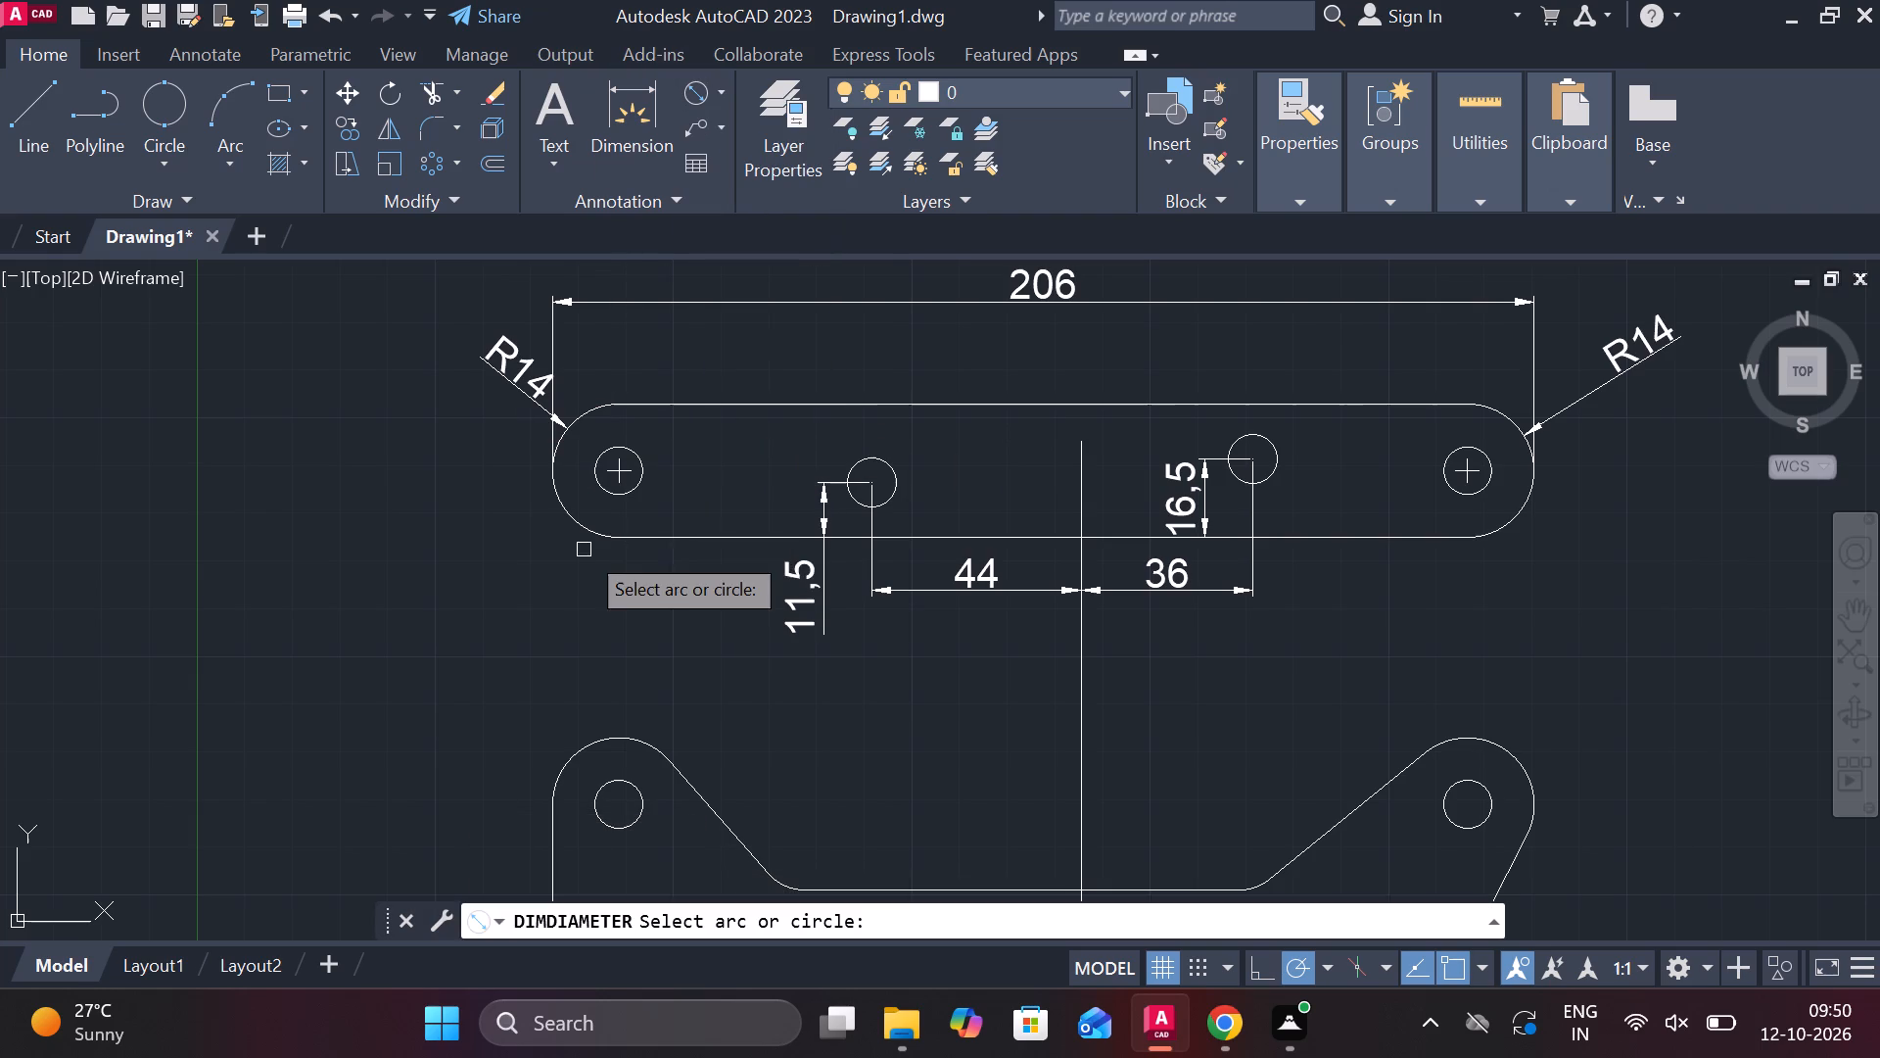
{"action": "left_click", "coordinate": [609, 497]}
{"action": "left_click", "coordinate": [515, 544]}
{"action": "key", "text": "v"}
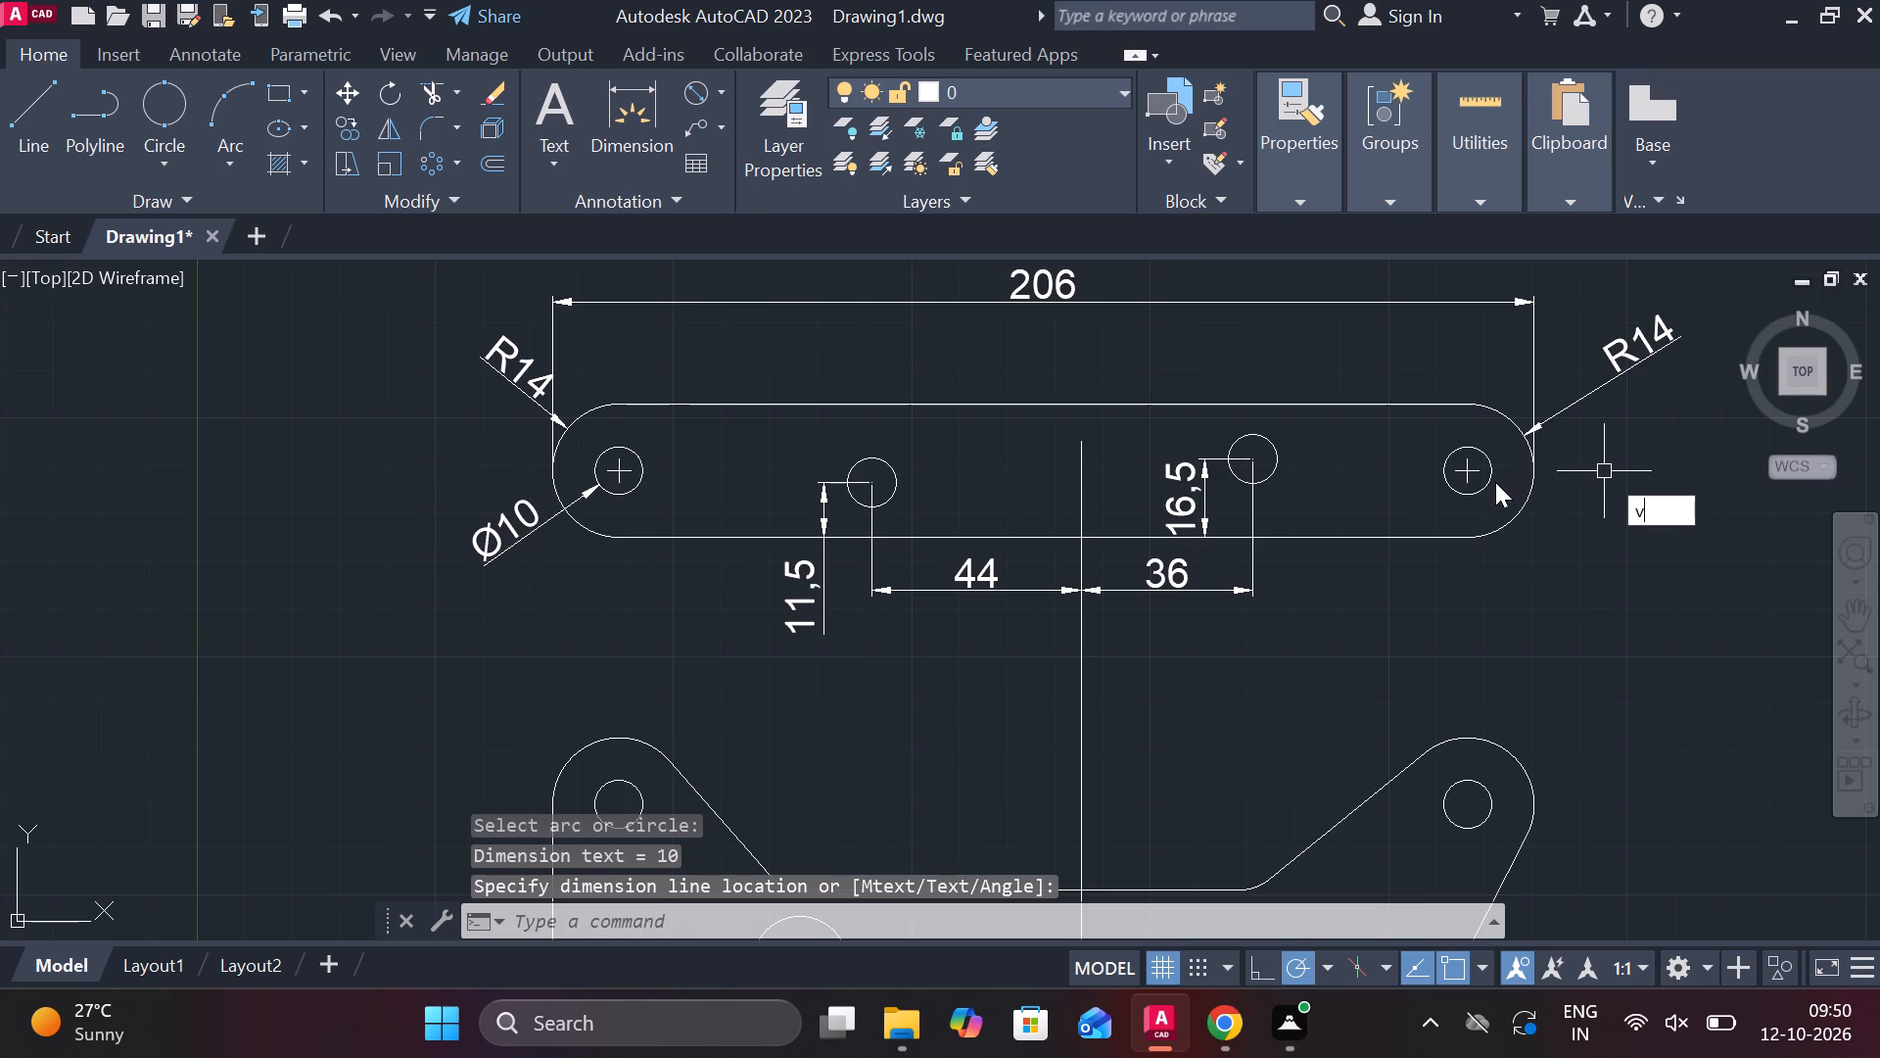
{"action": "key", "text": "BackSpace"}
{"action": "key", "text": "space"}
{"action": "key", "text": "space"}
{"action": "left_click", "coordinate": [1480, 490]}
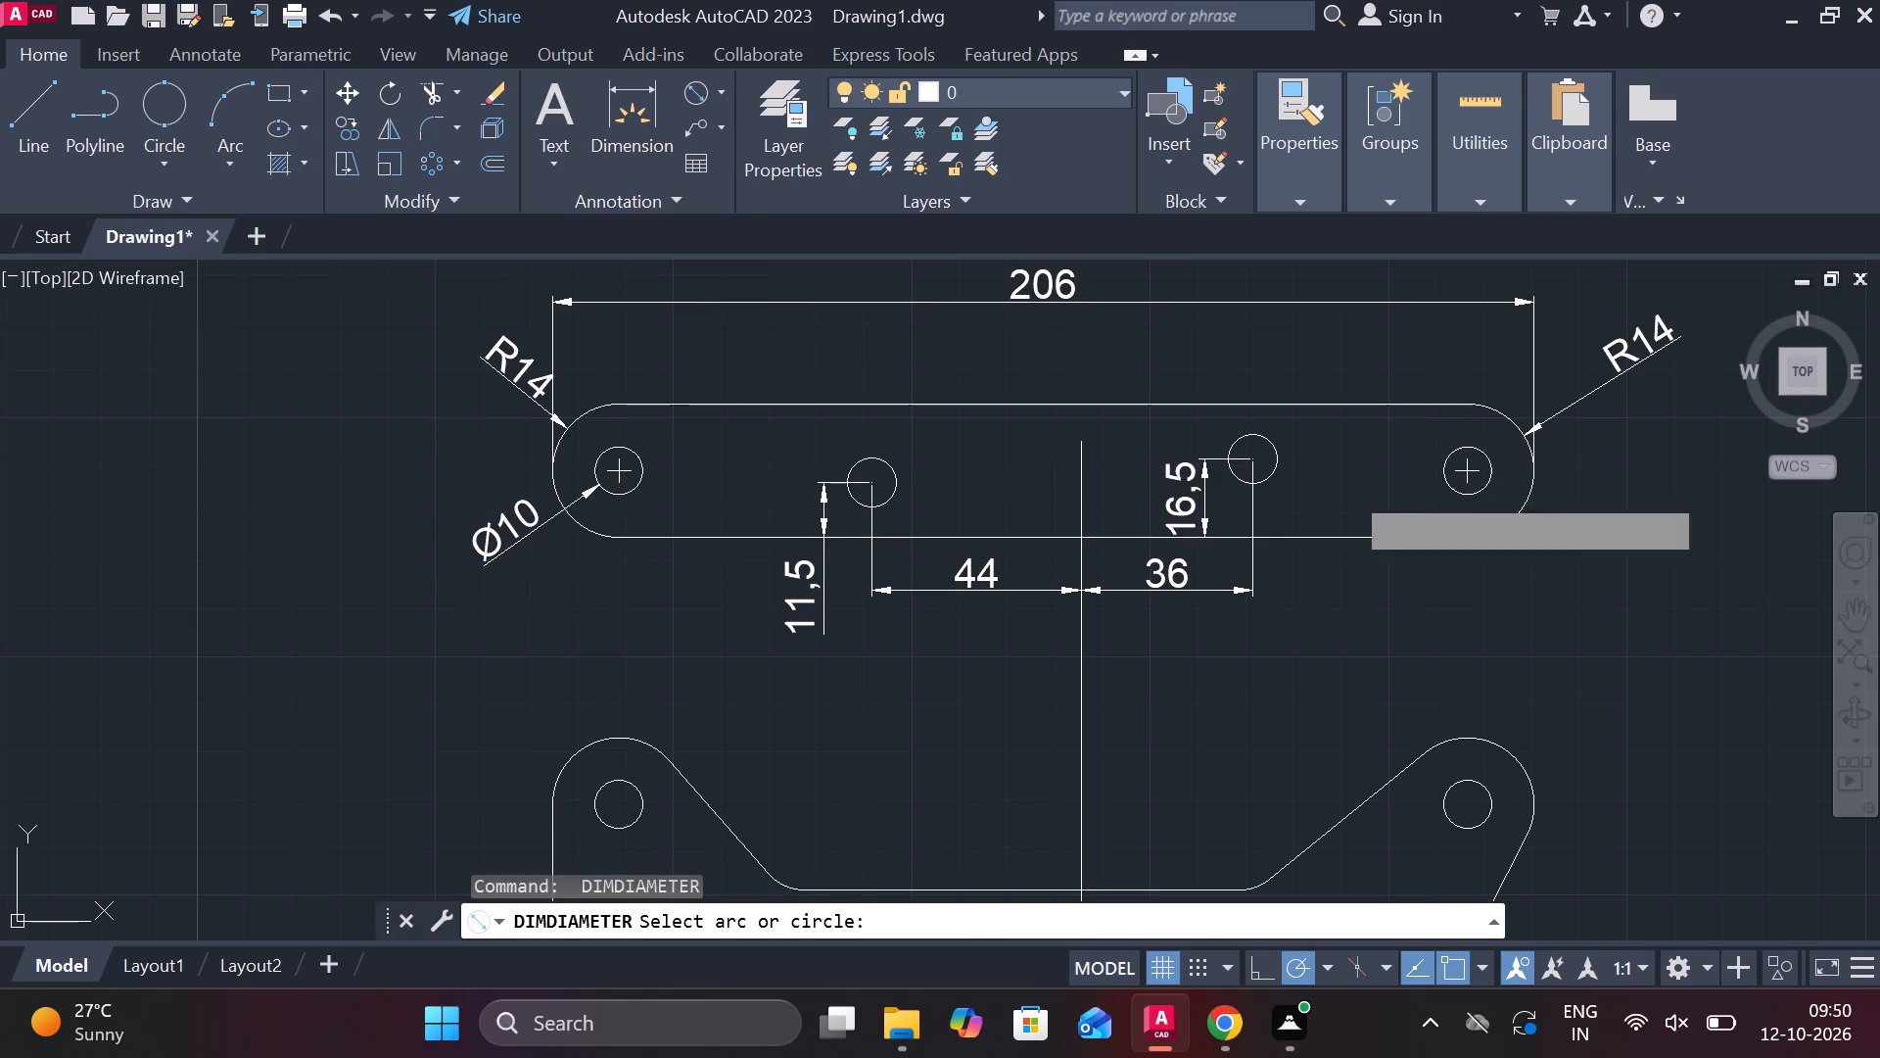
{"action": "double_click", "coordinate": [1619, 530]}
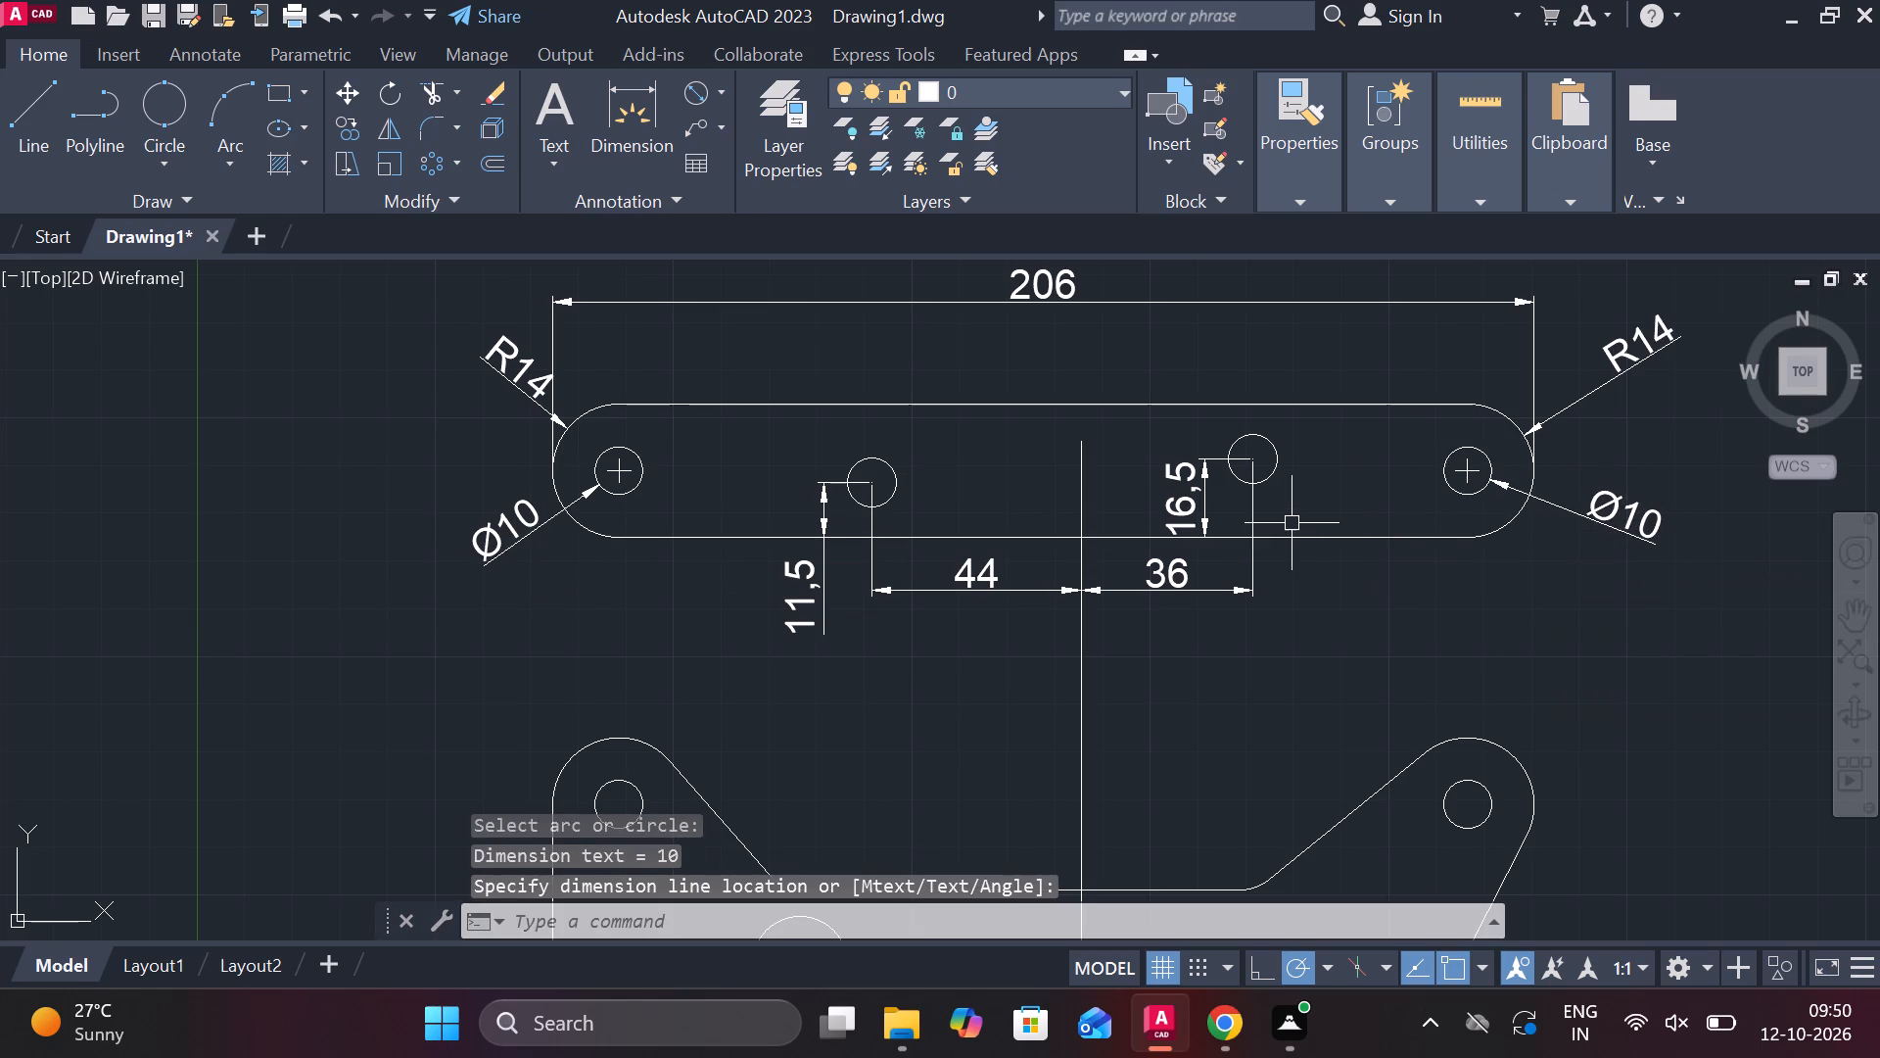
Add diameter dimensions to the two inner holes, with the left one's text inside the outline and the right one's above it.
{"action": "scroll", "coordinate": [979, 435], "scroll_direction": "up", "scroll_amount": 1}
{"action": "key", "text": "space"}
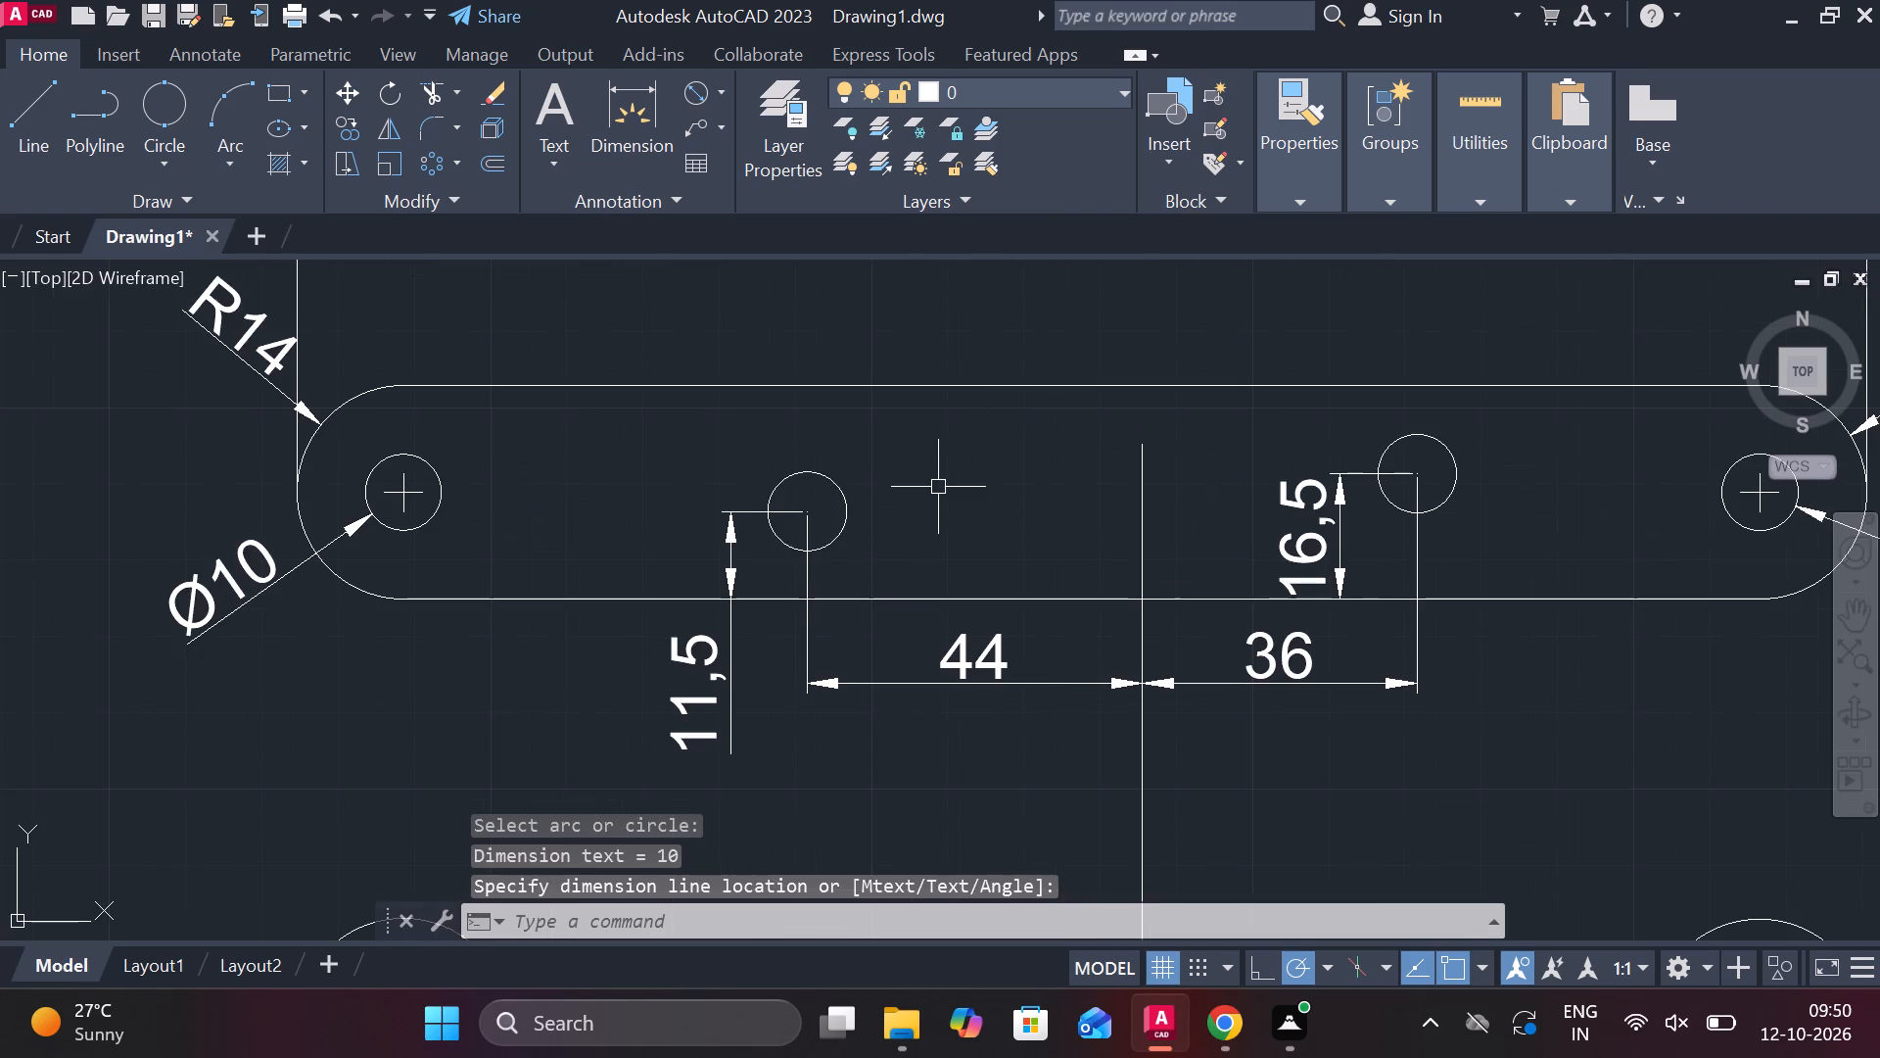
{"action": "left_click", "coordinate": [852, 498]}
{"action": "left_click", "coordinate": [893, 504]}
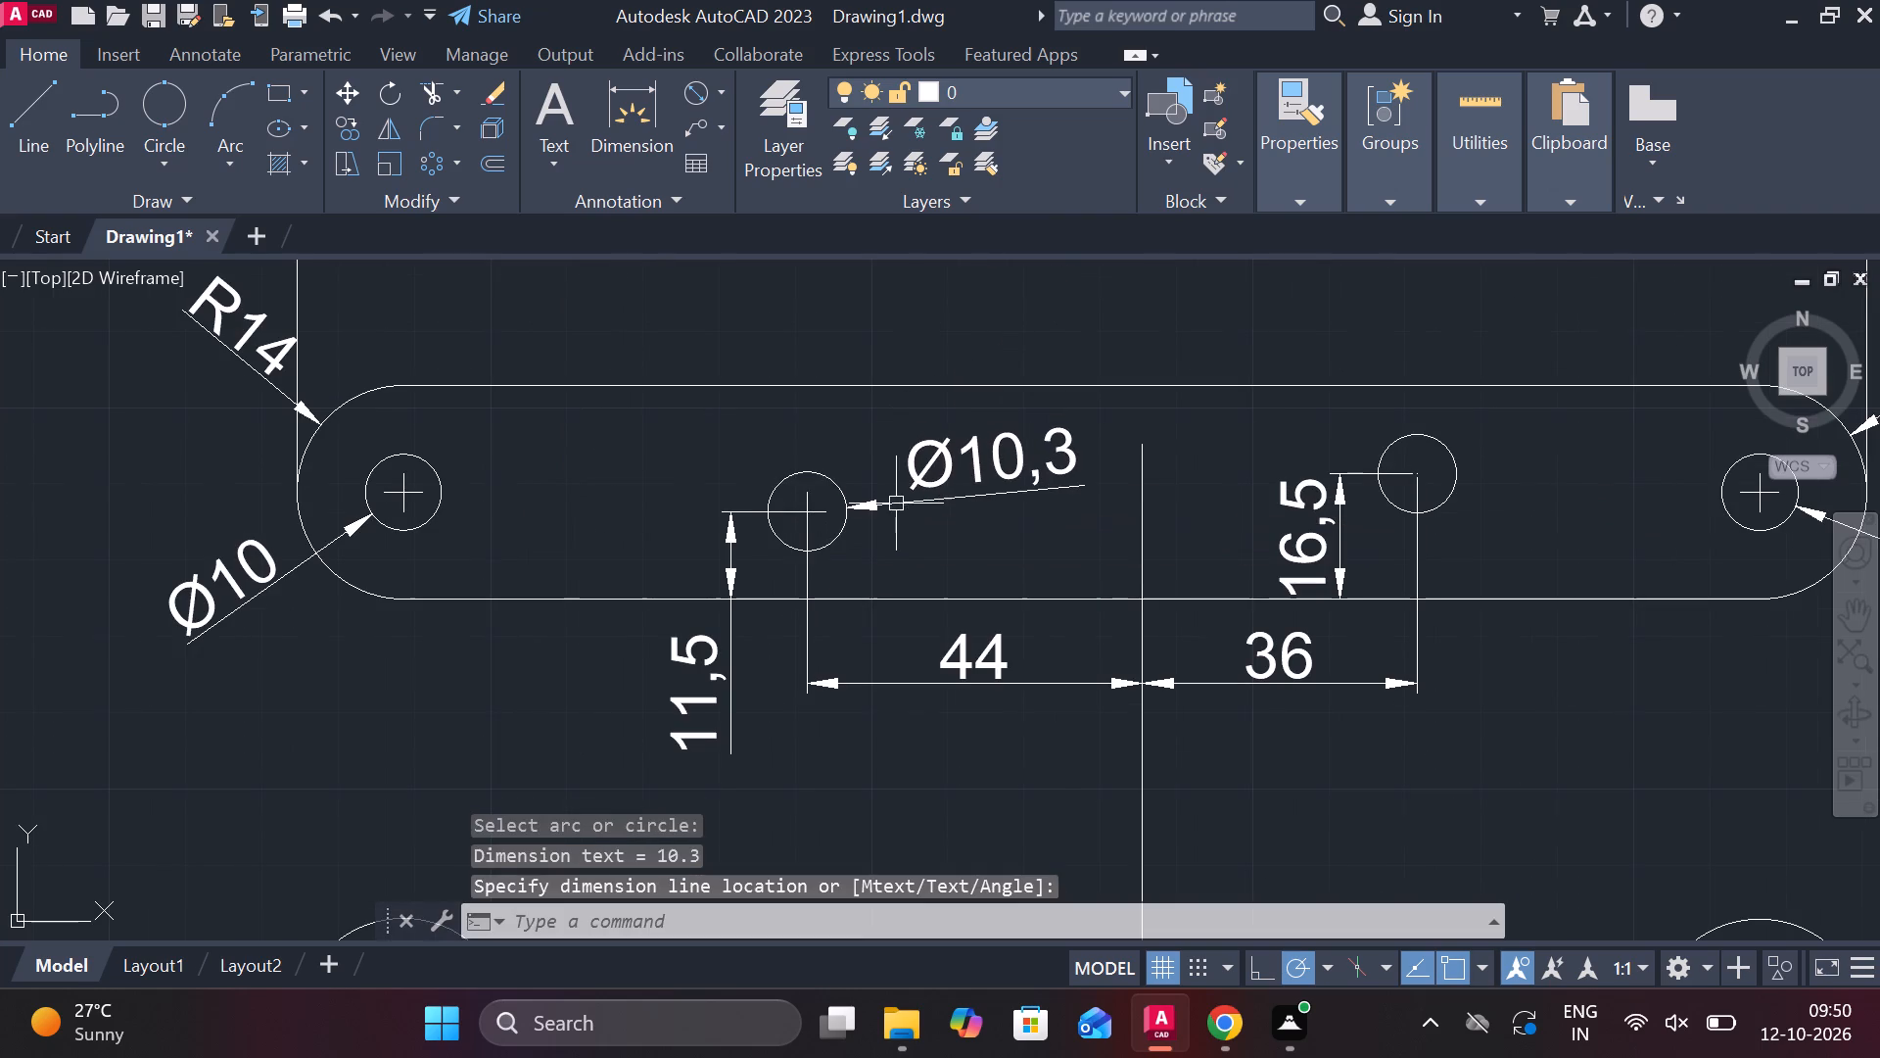
{"action": "key", "text": "space"}
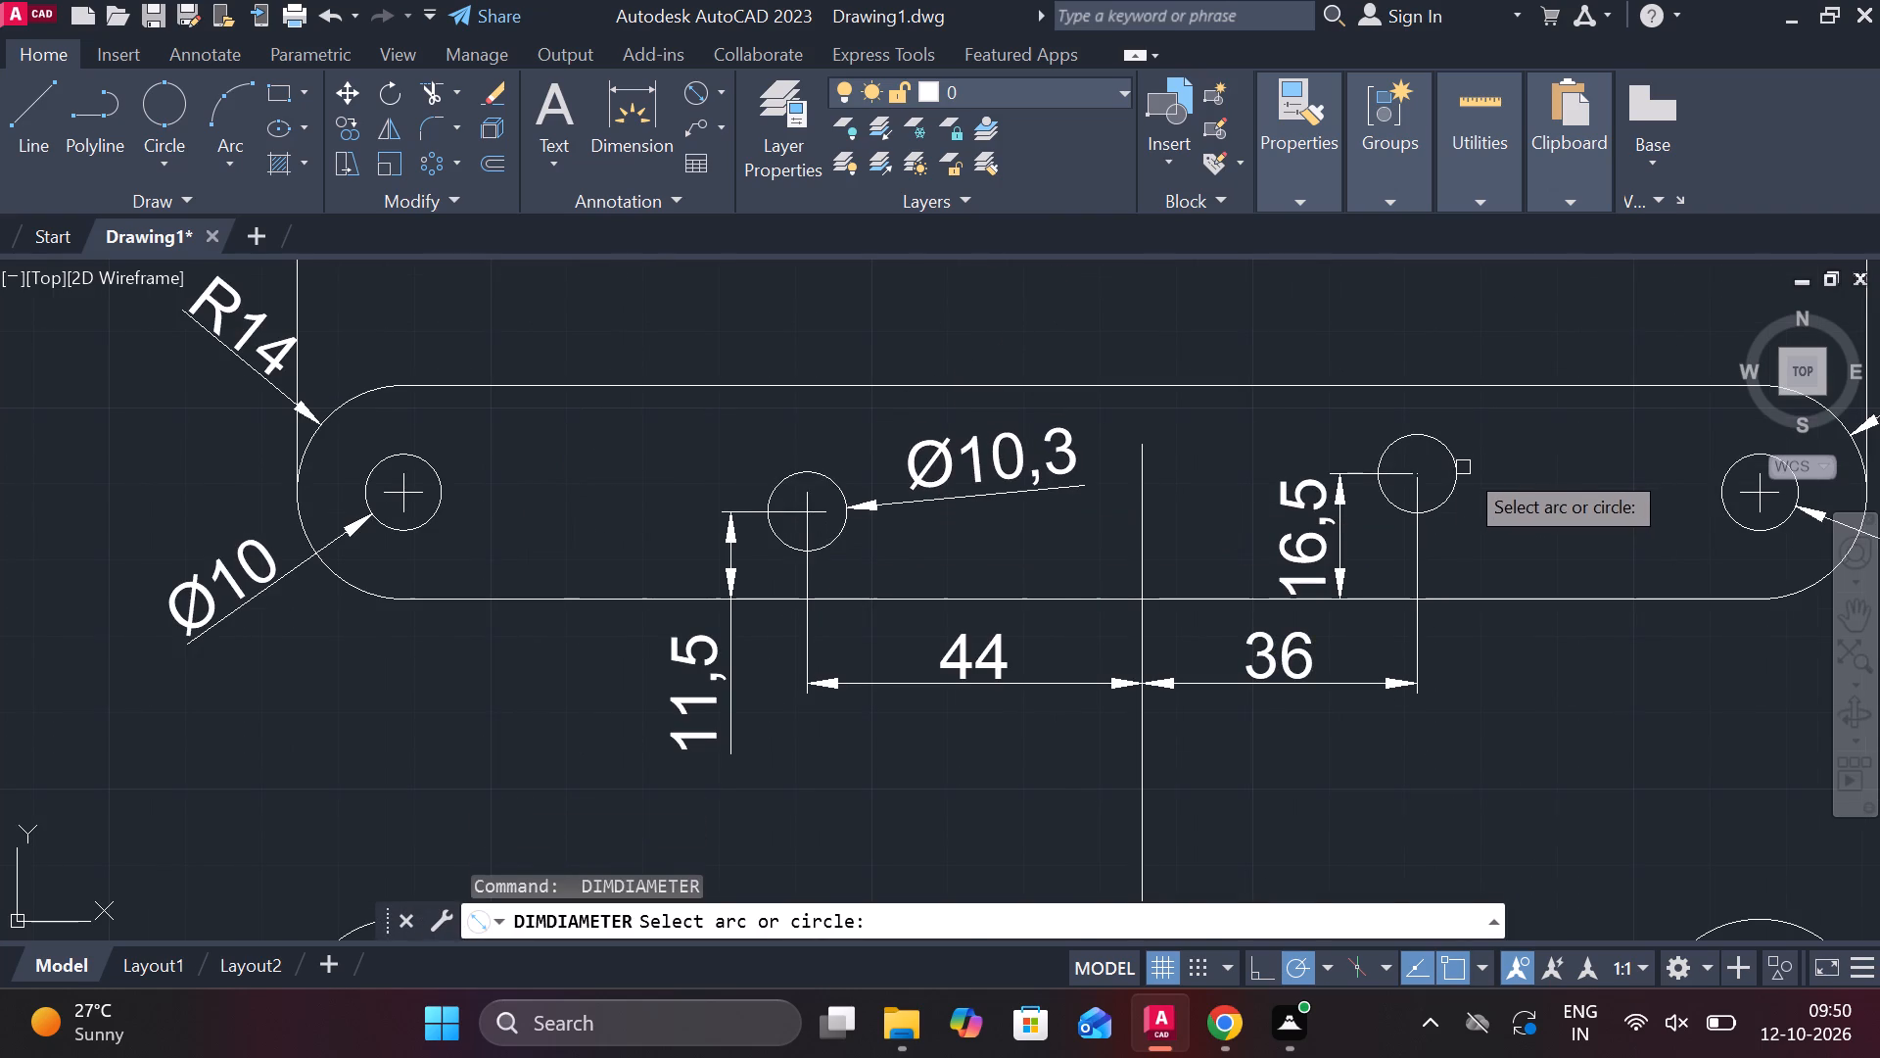
{"action": "left_click", "coordinate": [1459, 468]}
{"action": "middle_click_drag", "start_coordinate": [1613, 281], "coordinate": [1577, 295]}
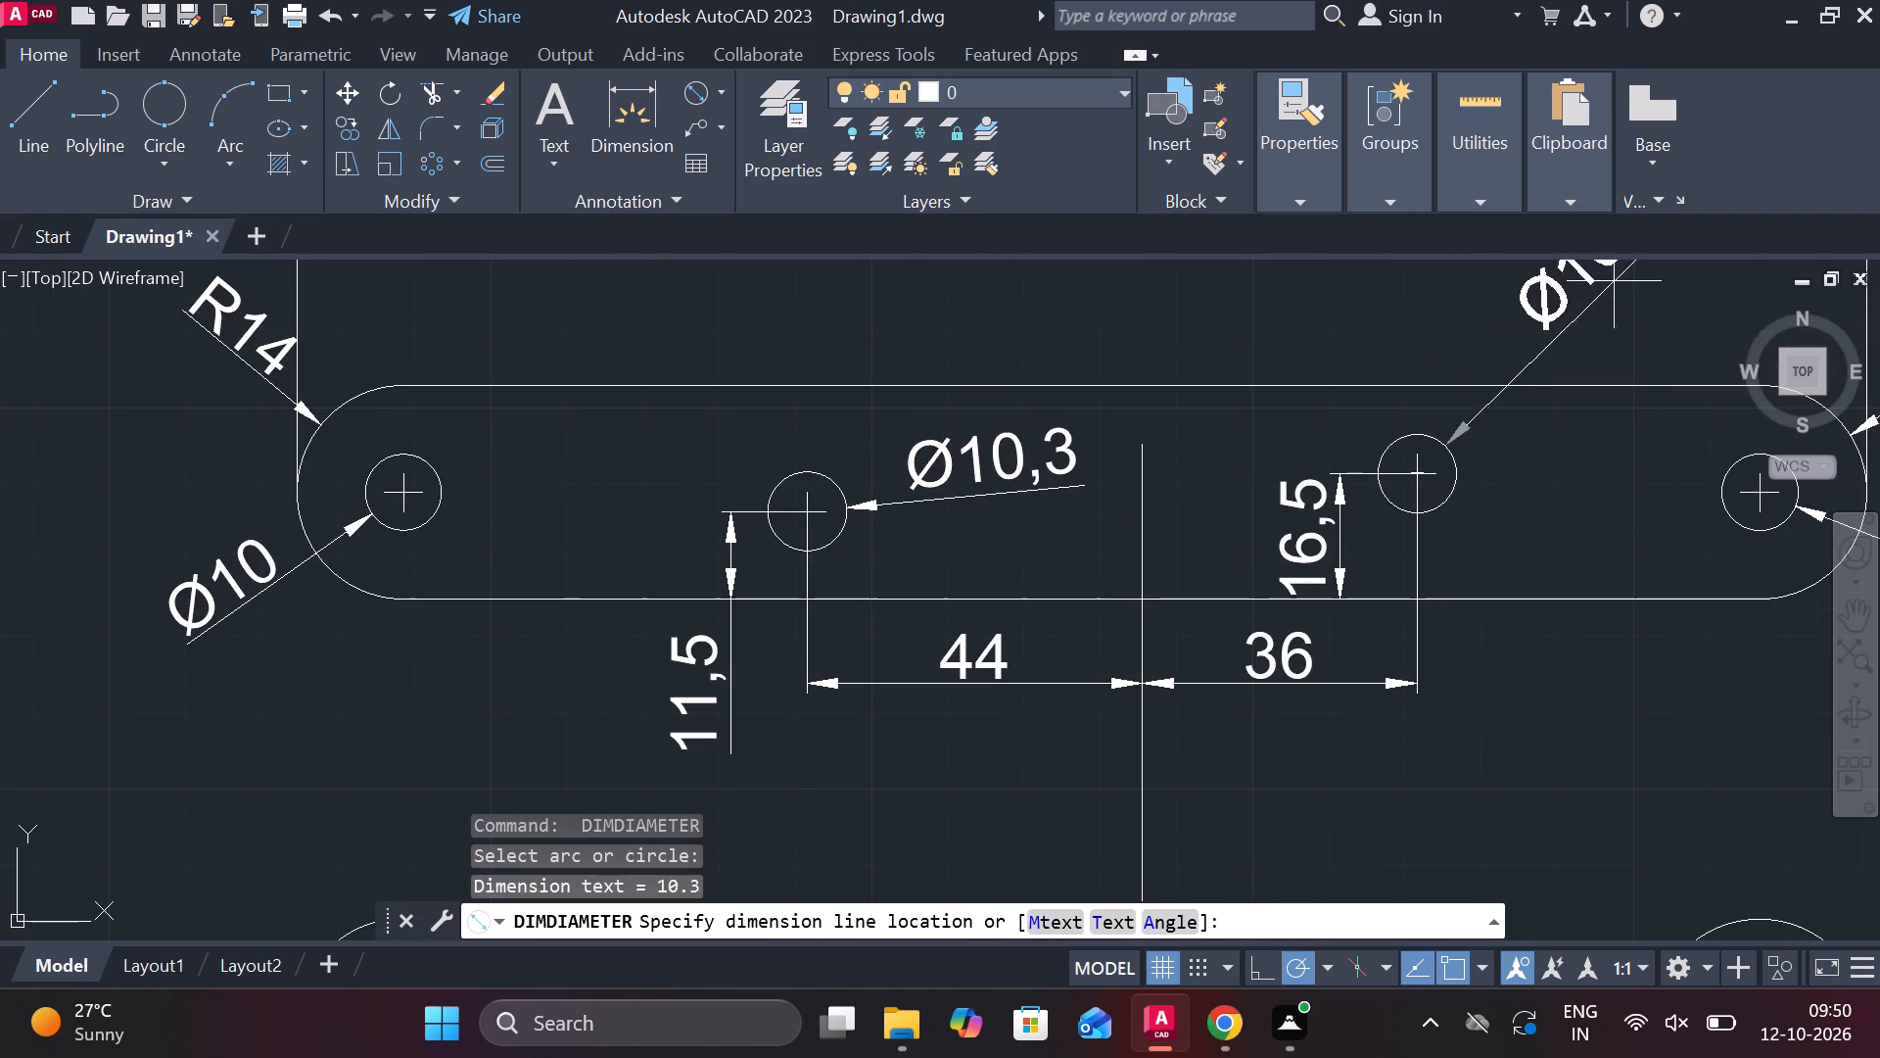
{"action": "middle_click_drag", "start_coordinate": [1577, 295], "coordinate": [1302, 411]}
{"action": "left_click", "coordinate": [1305, 463]}
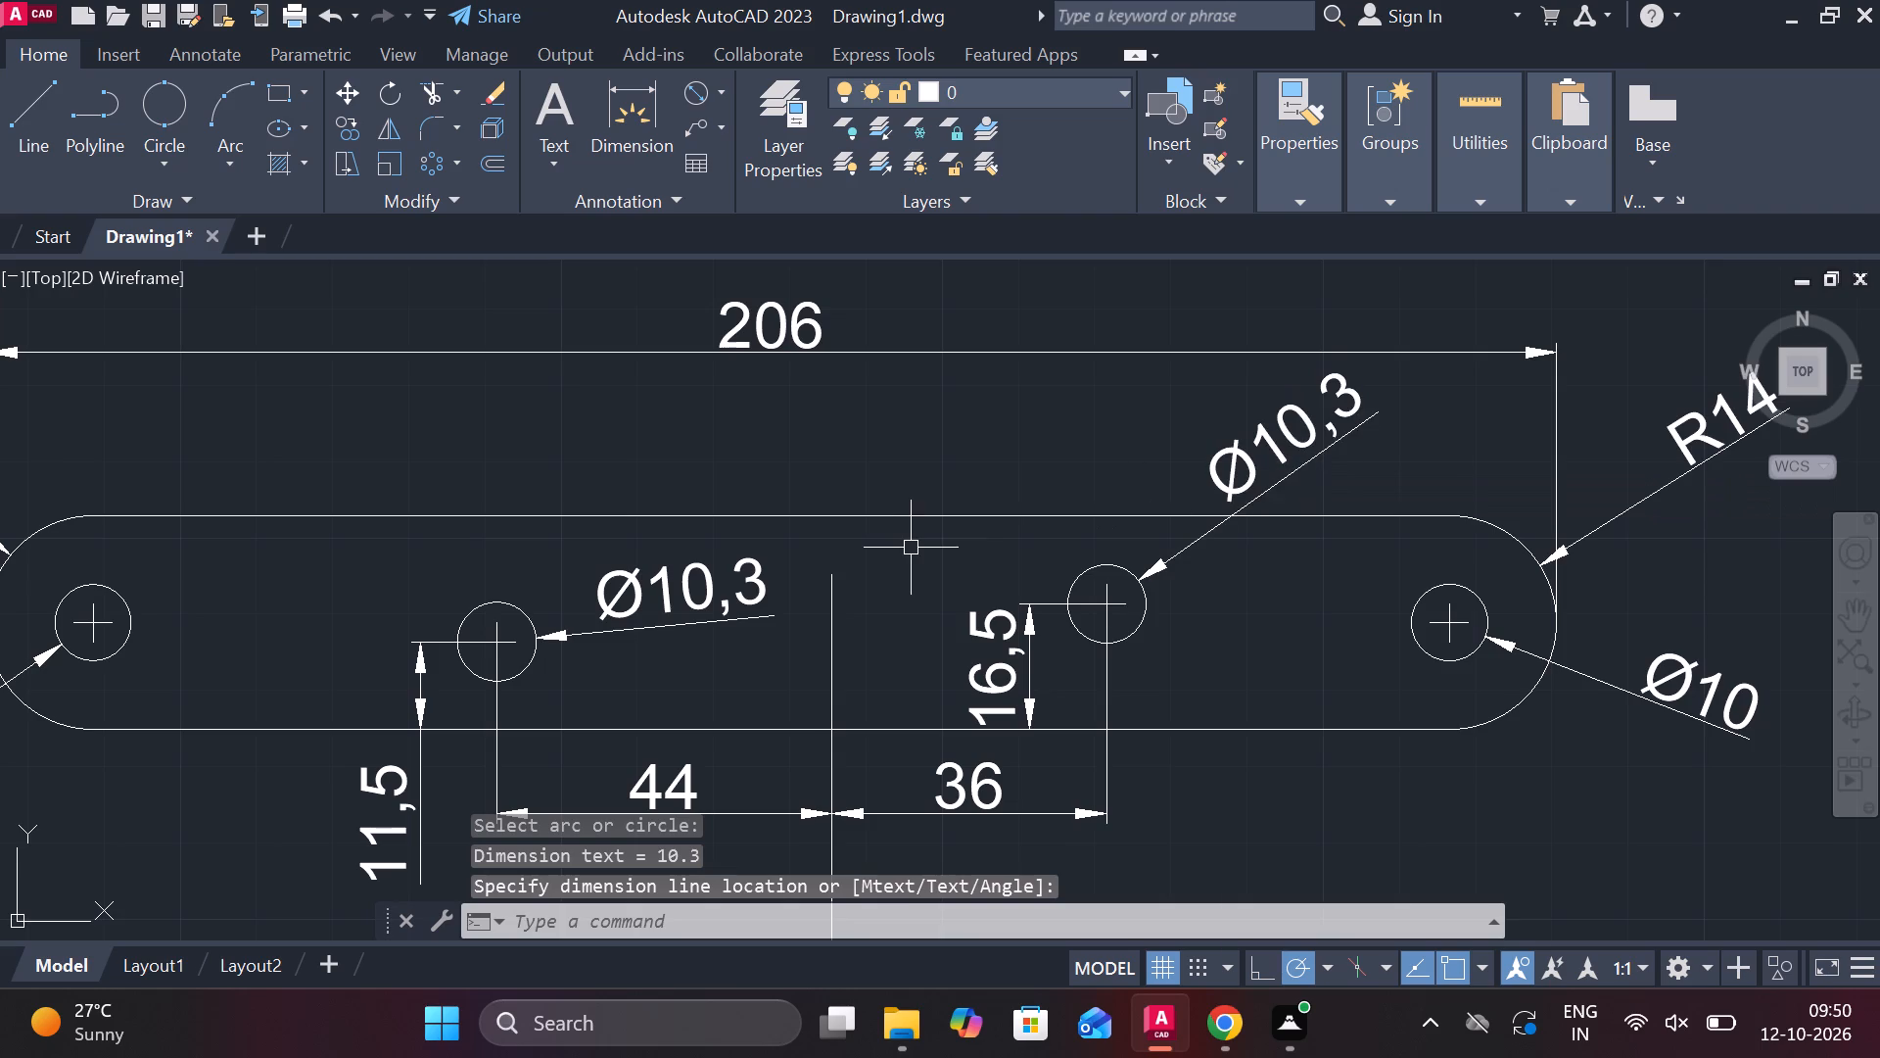
Erase the left inner hole's diameter dimension and add it again with its text above the outline, to the hole's upper left.
{"action": "middle_click_drag", "start_coordinate": [934, 540], "coordinate": [1317, 403]}
{"action": "key", "text": "Escape"}
{"action": "left_click", "coordinate": [1058, 480]}
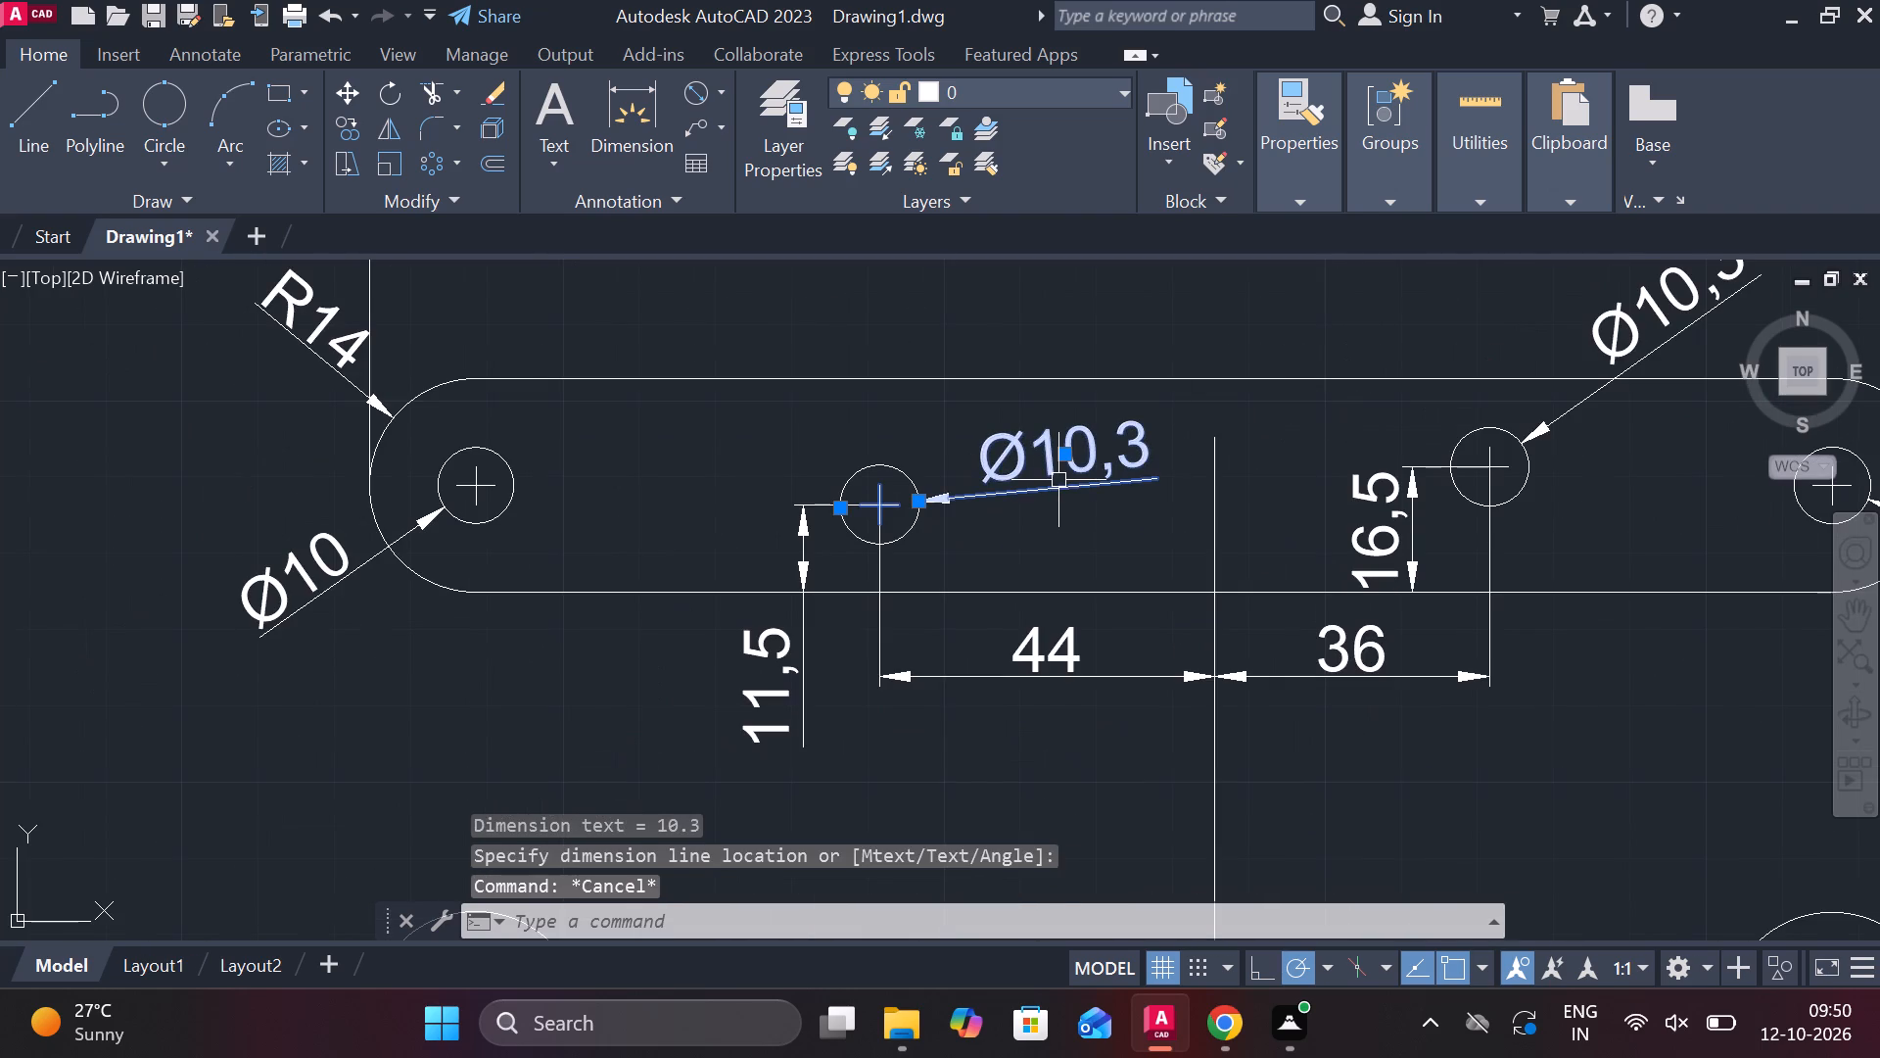
{"action": "type", "text": "e"}
{"action": "key", "text": "space"}
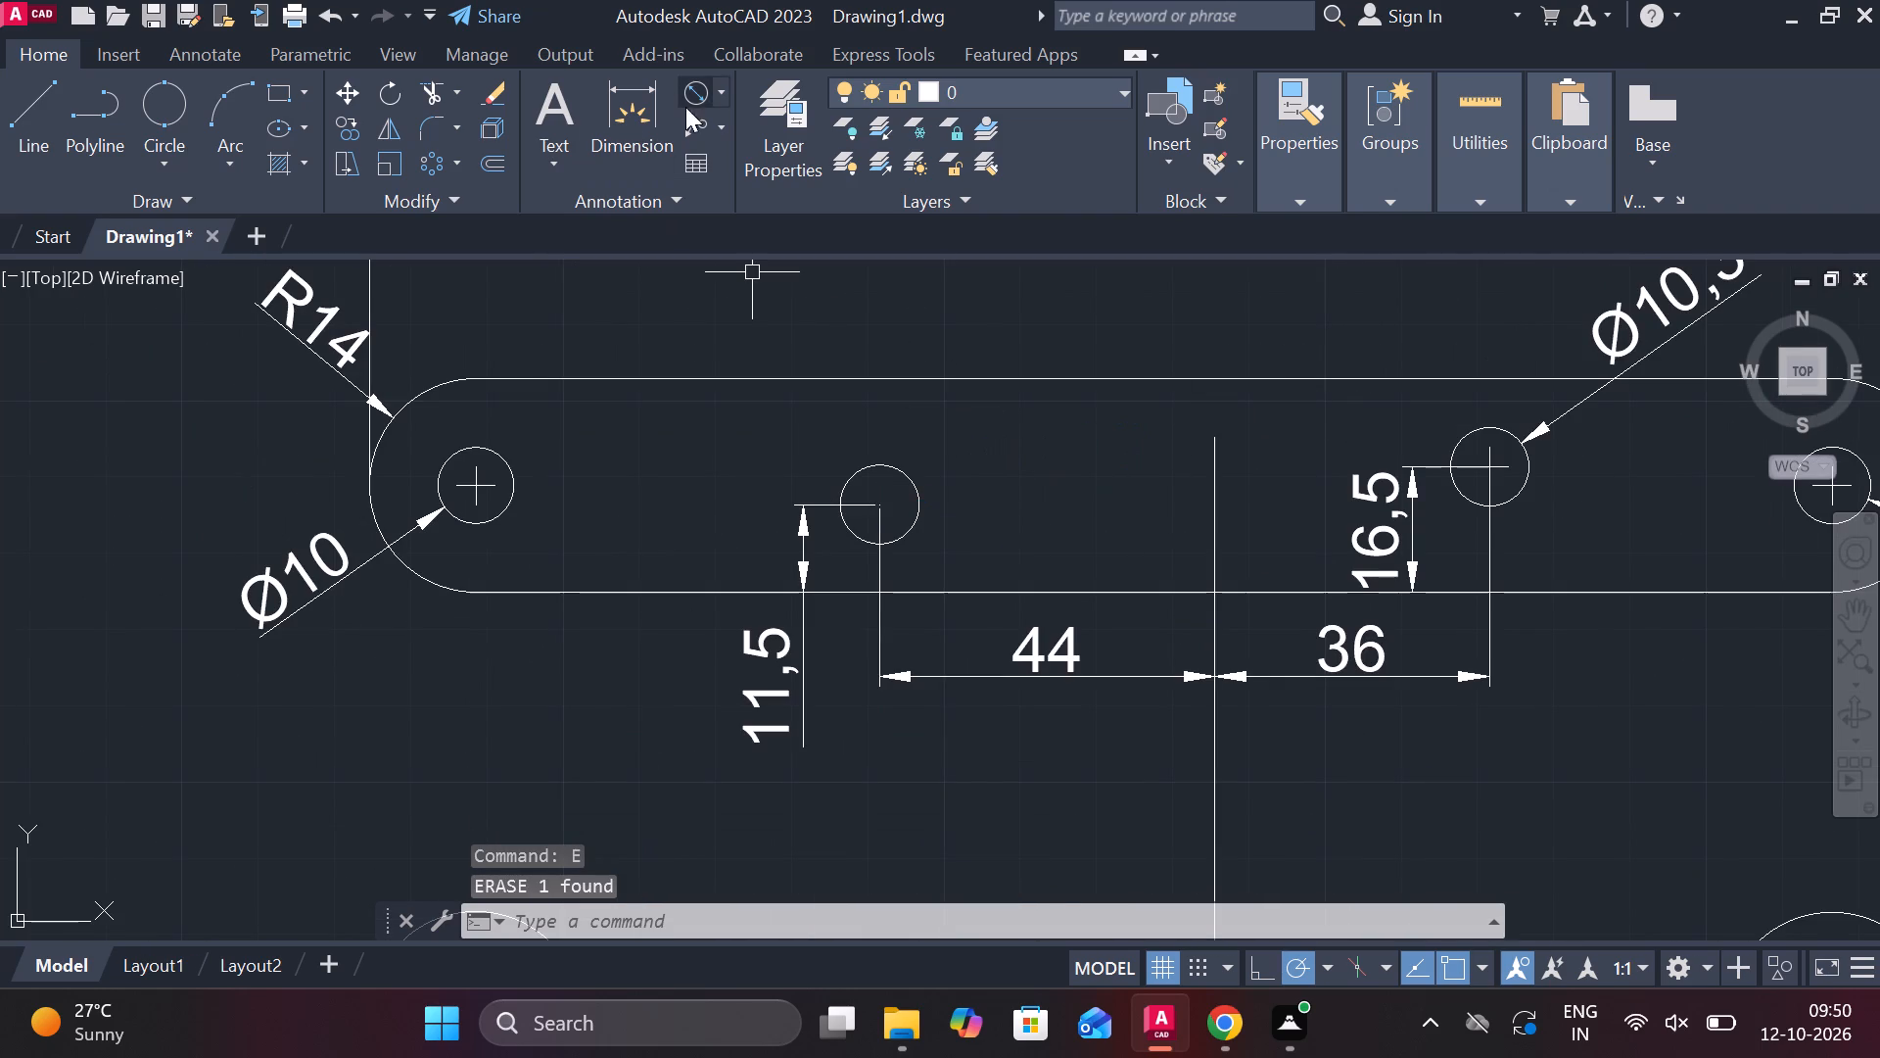
{"action": "left_click", "coordinate": [701, 86]}
{"action": "left_click", "coordinate": [883, 462]}
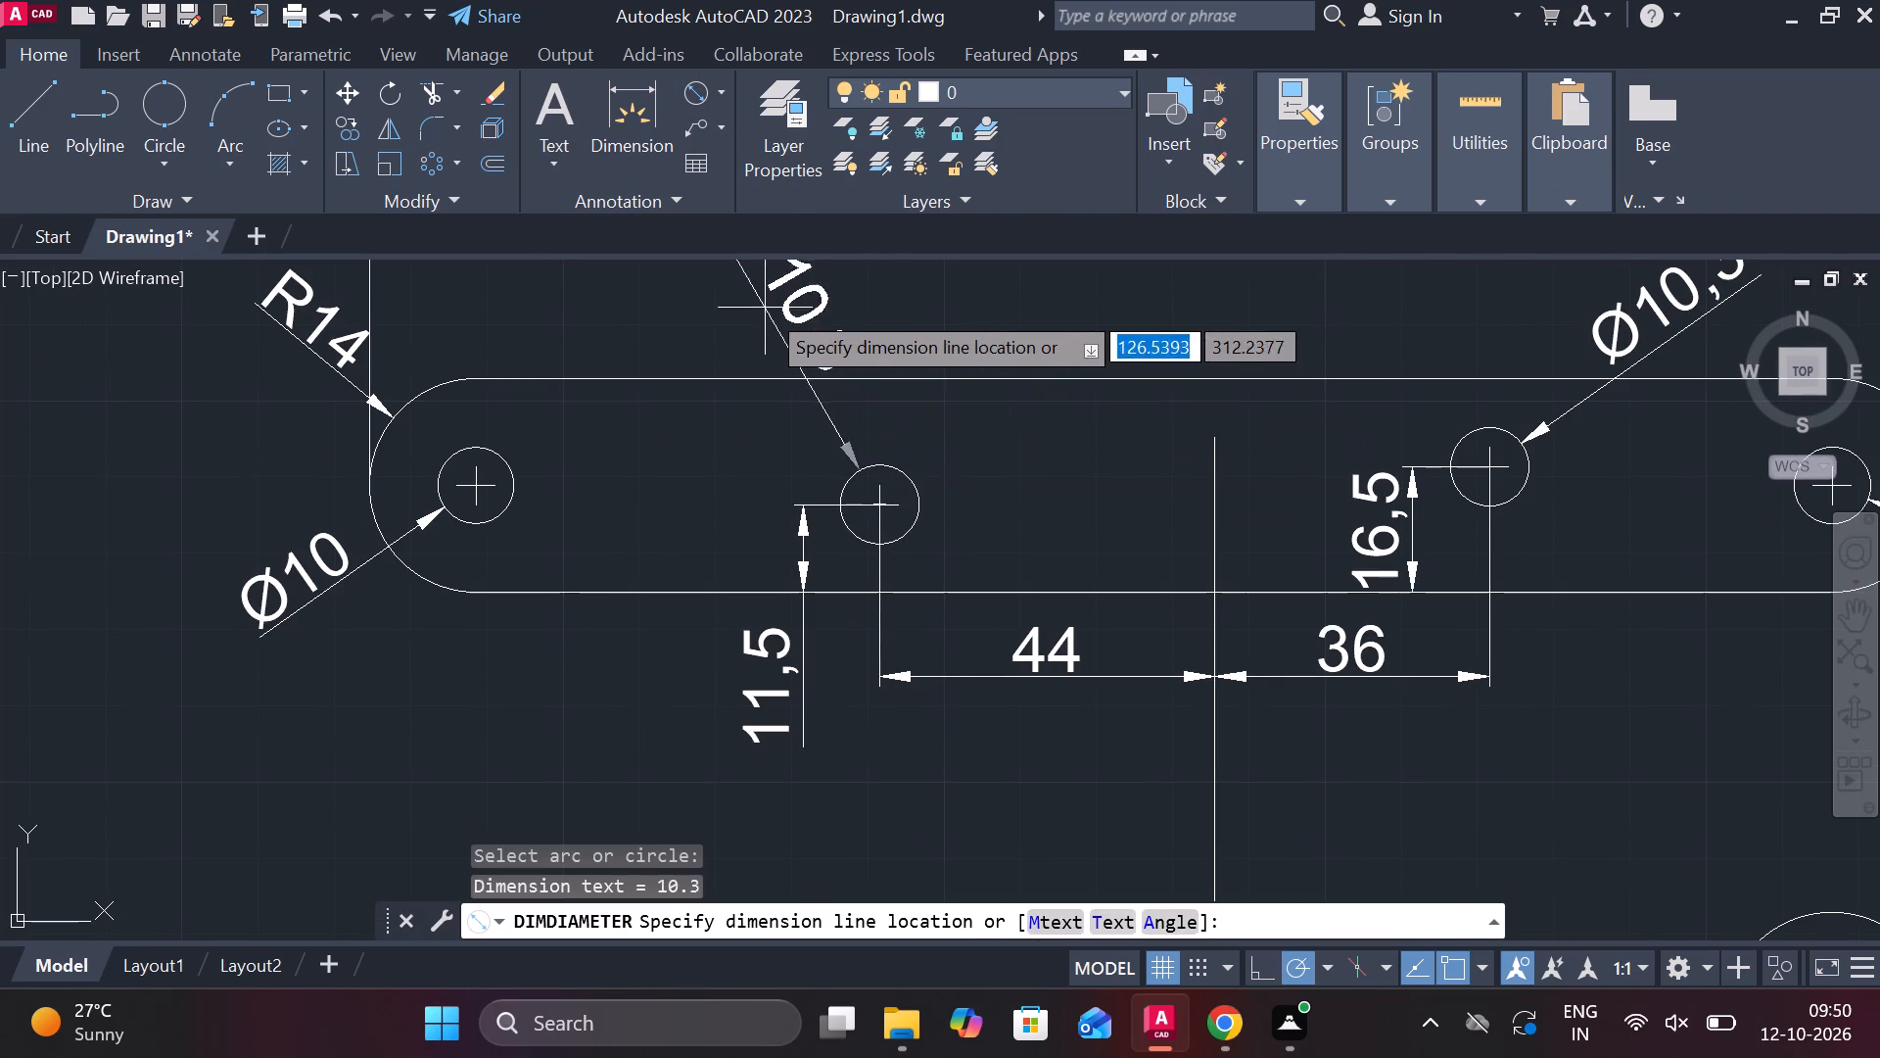
{"action": "middle_click_drag", "start_coordinate": [769, 295], "coordinate": [819, 482]}
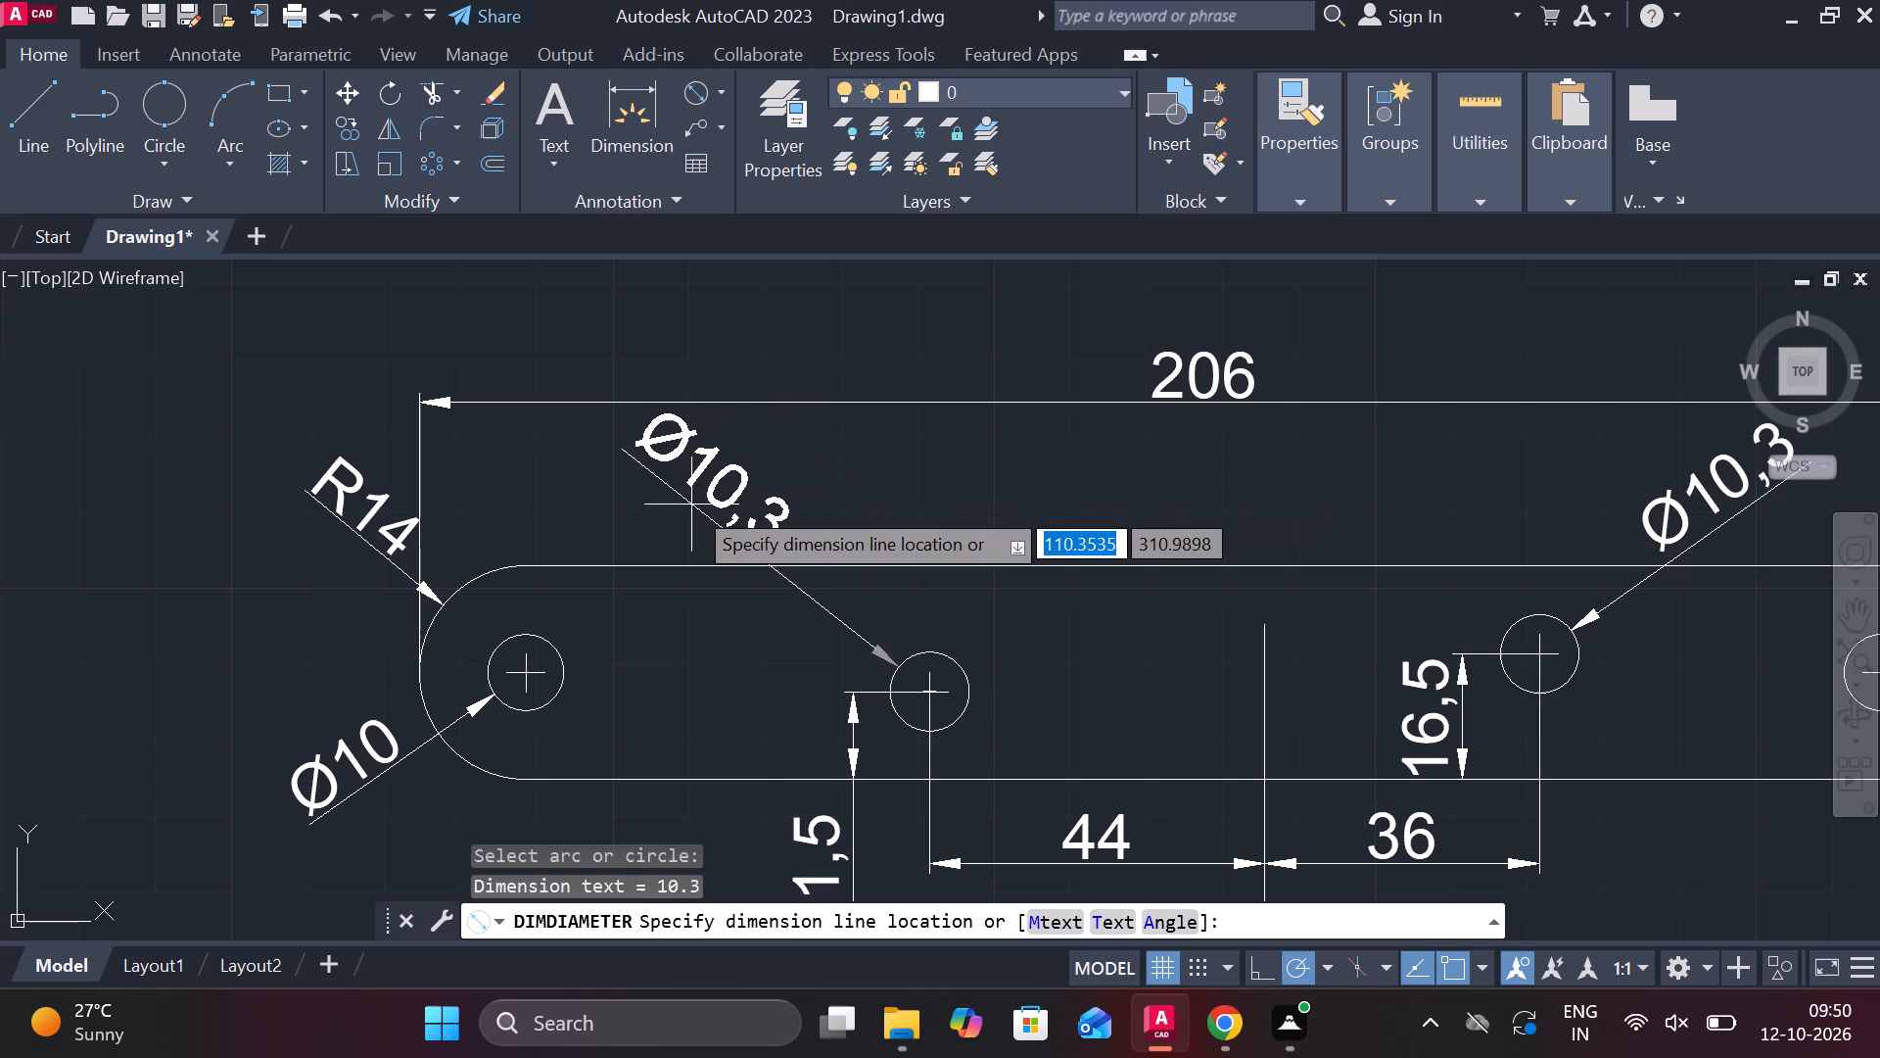
{"action": "left_click", "coordinate": [691, 505]}
Add a vertical linear dimension from the lower plate's upper-right hole centre to the horizontal centre line, placed right of the plate.
{"action": "scroll", "coordinate": [1004, 550], "scroll_direction": "down", "scroll_amount": 2}
{"action": "middle_click_drag", "start_coordinate": [1258, 732], "coordinate": [1071, 452]}
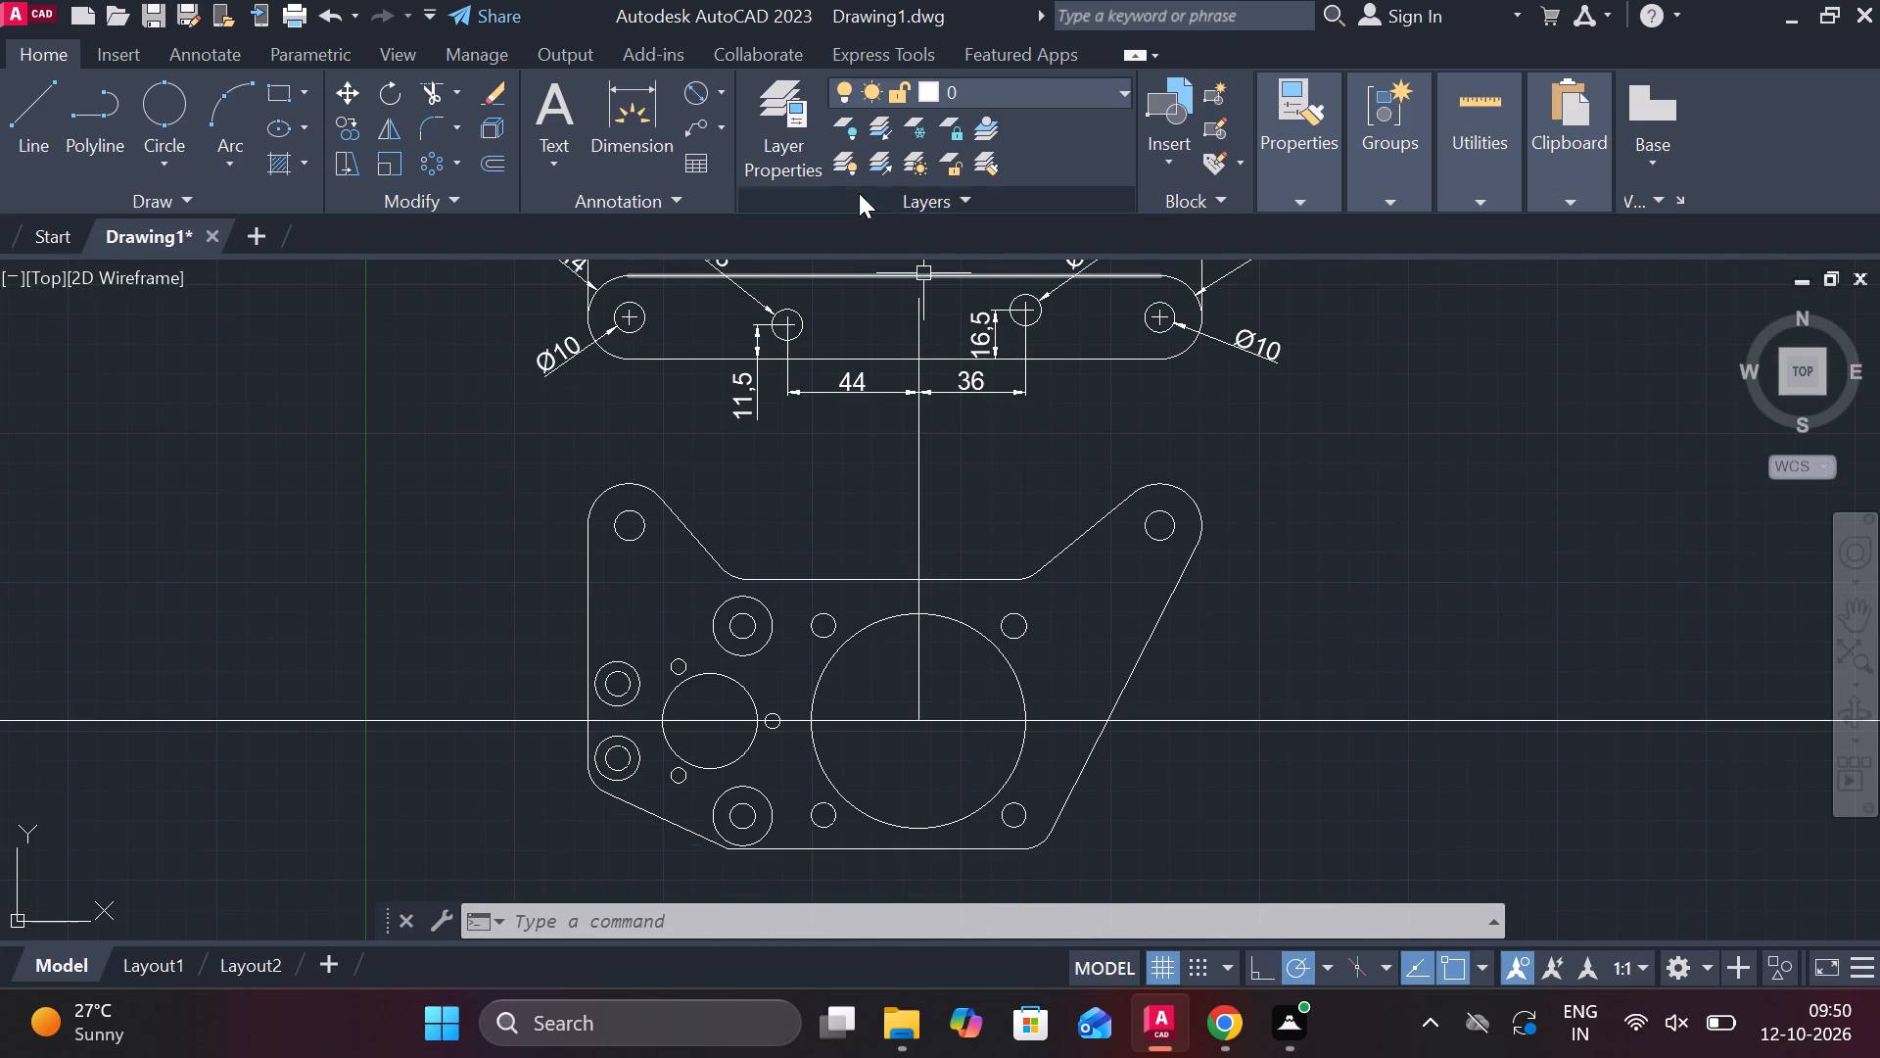
{"action": "left_click", "coordinate": [727, 91]}
{"action": "left_click", "coordinate": [746, 144]}
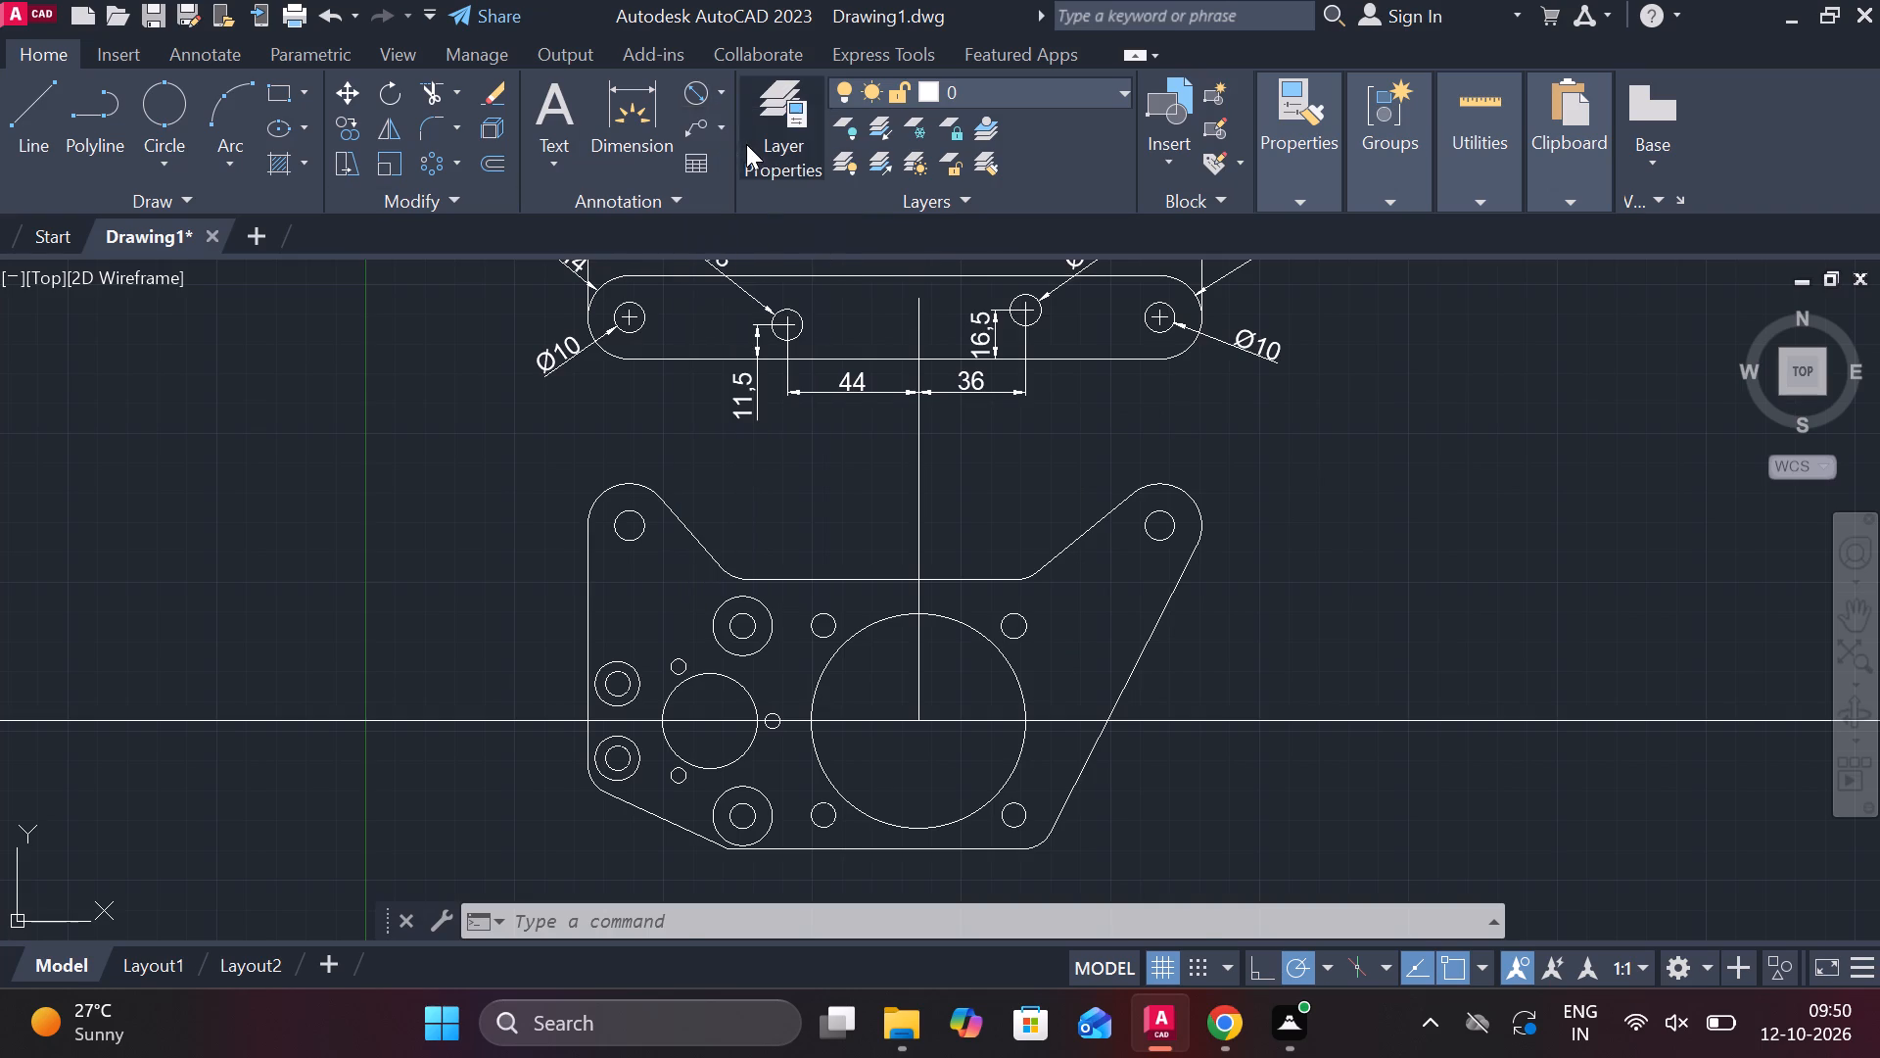
{"action": "left_click", "coordinate": [1165, 525]}
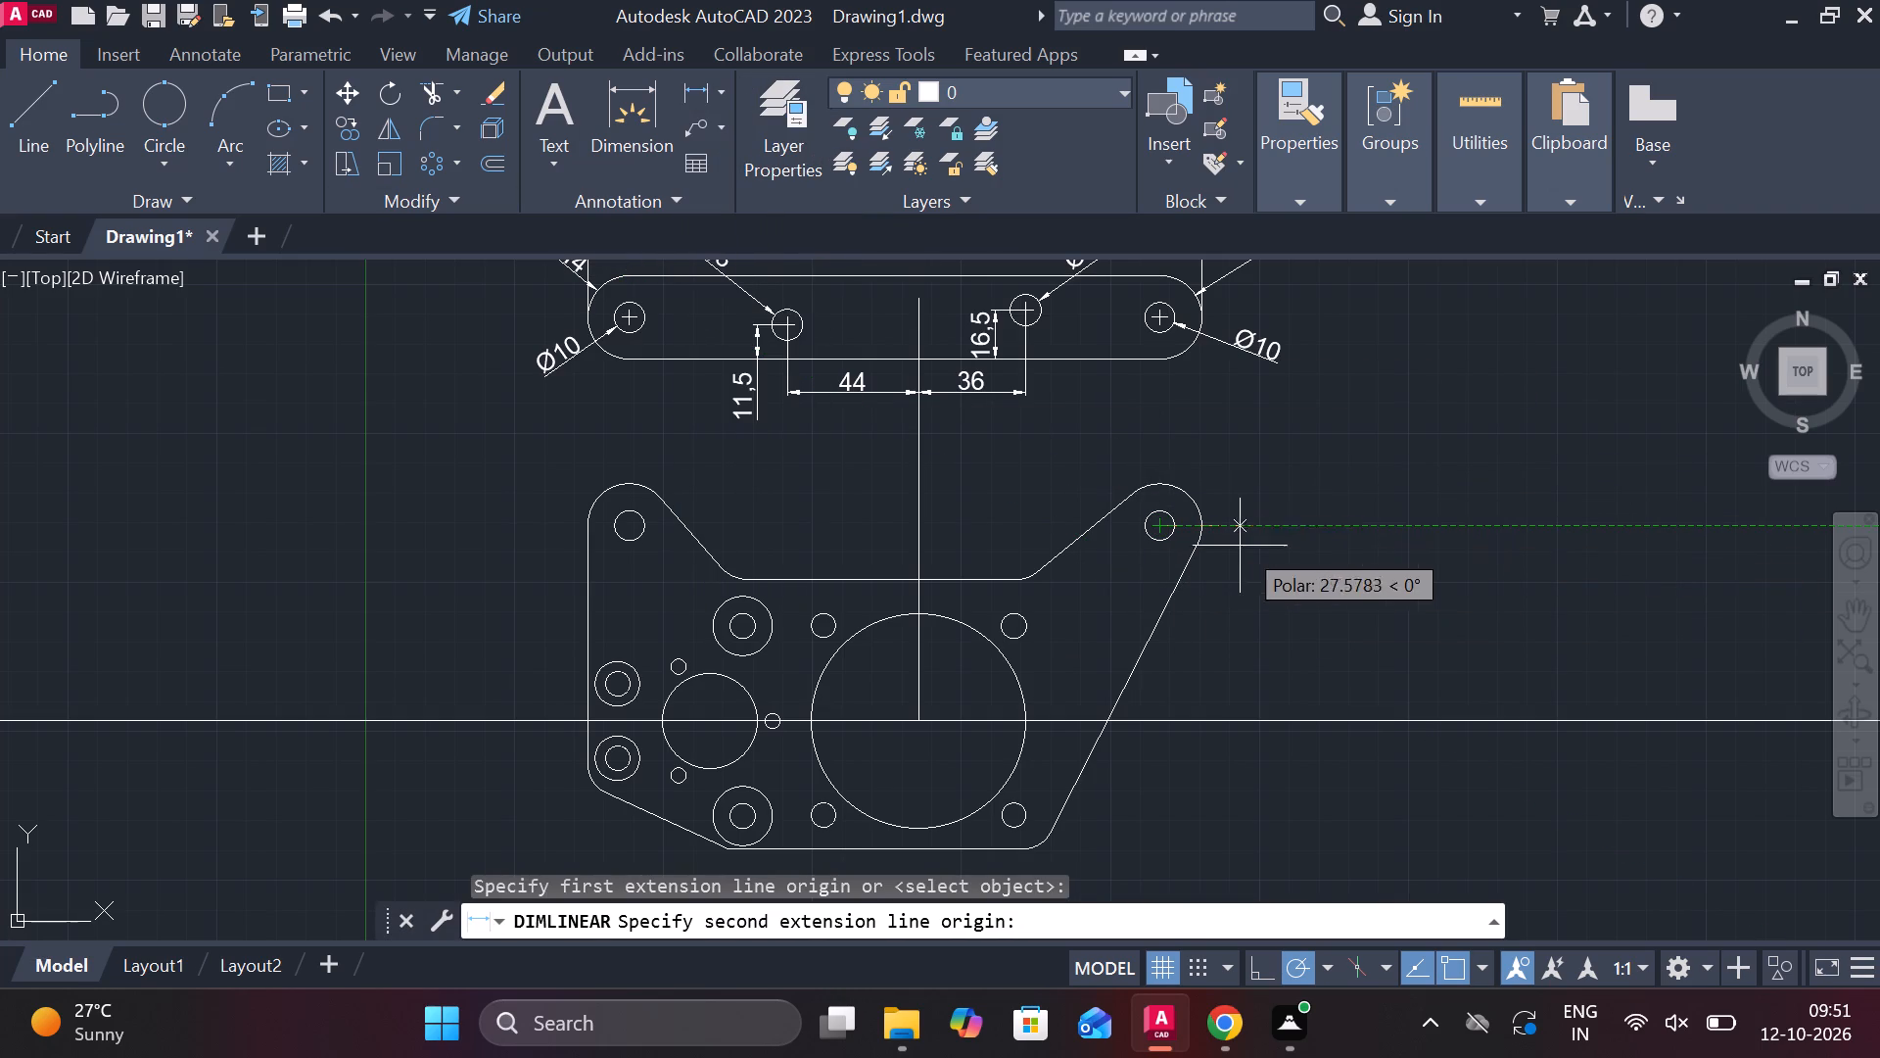
{"action": "left_click", "coordinate": [1155, 712]}
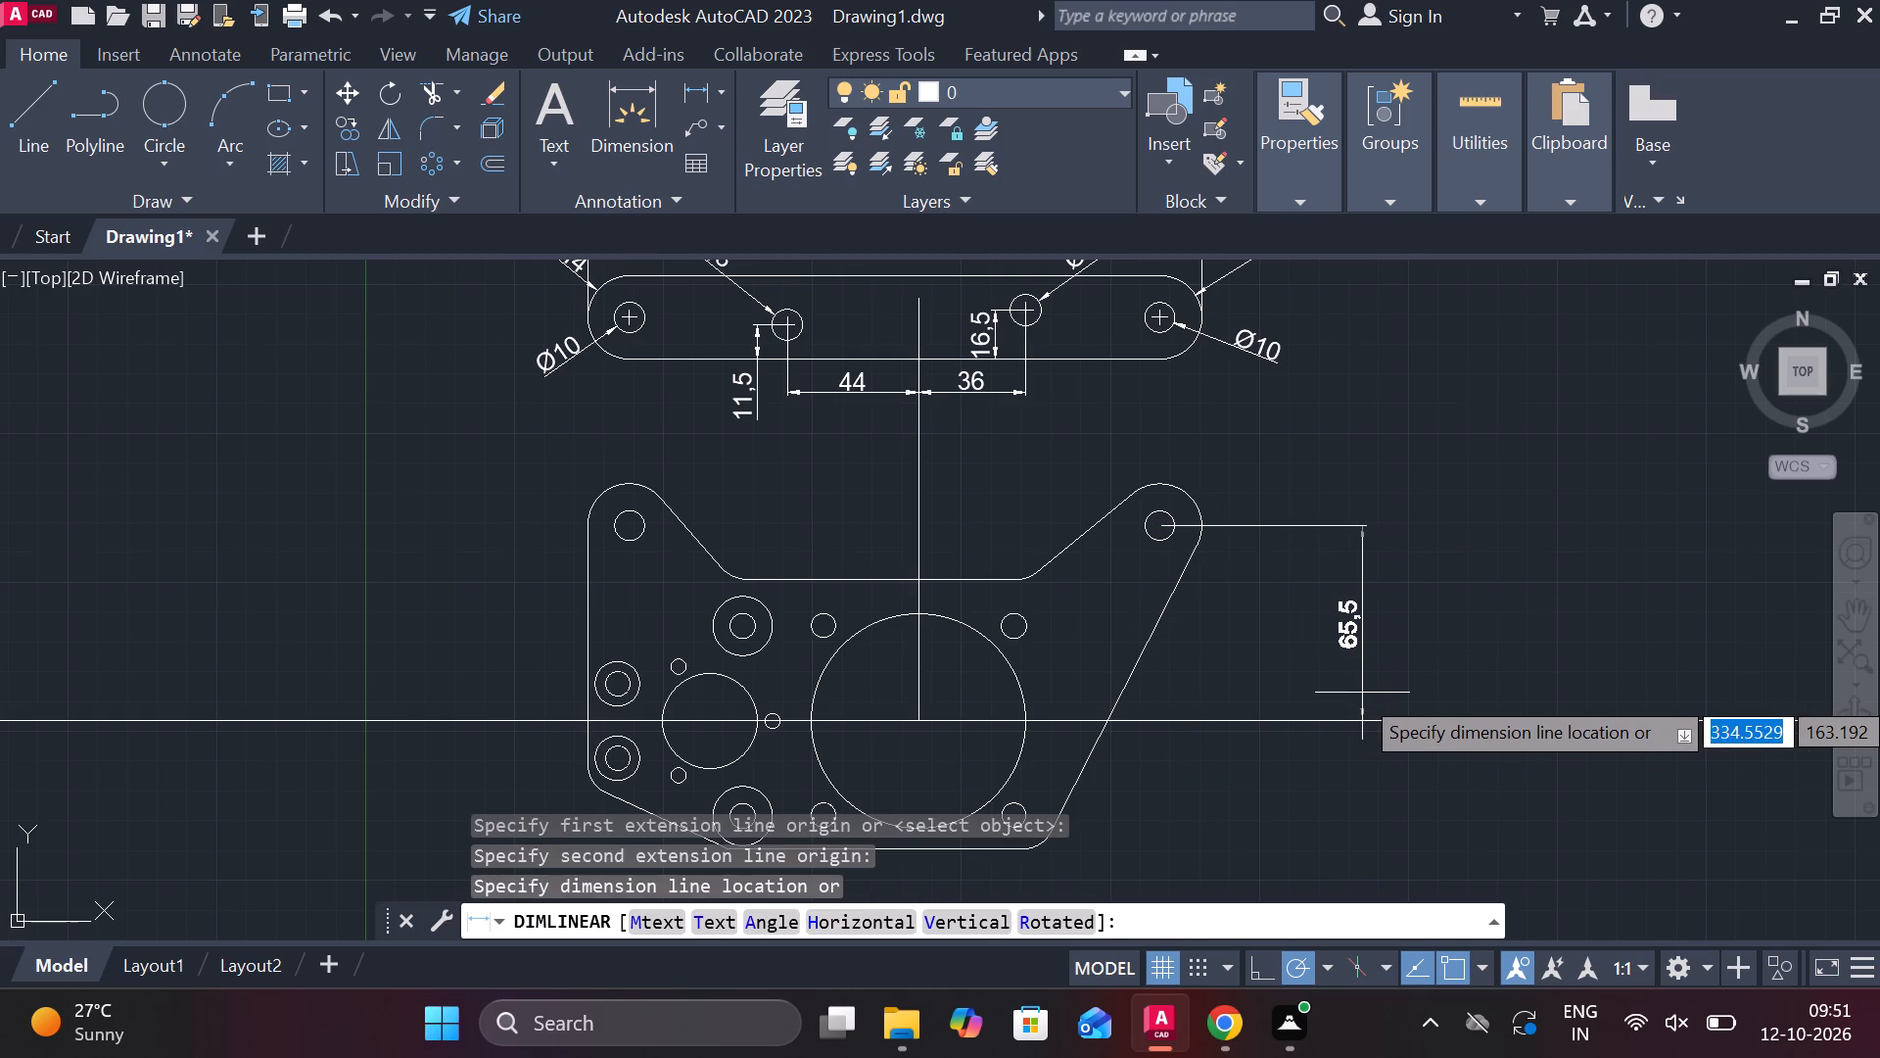
{"action": "left_click", "coordinate": [1362, 693]}
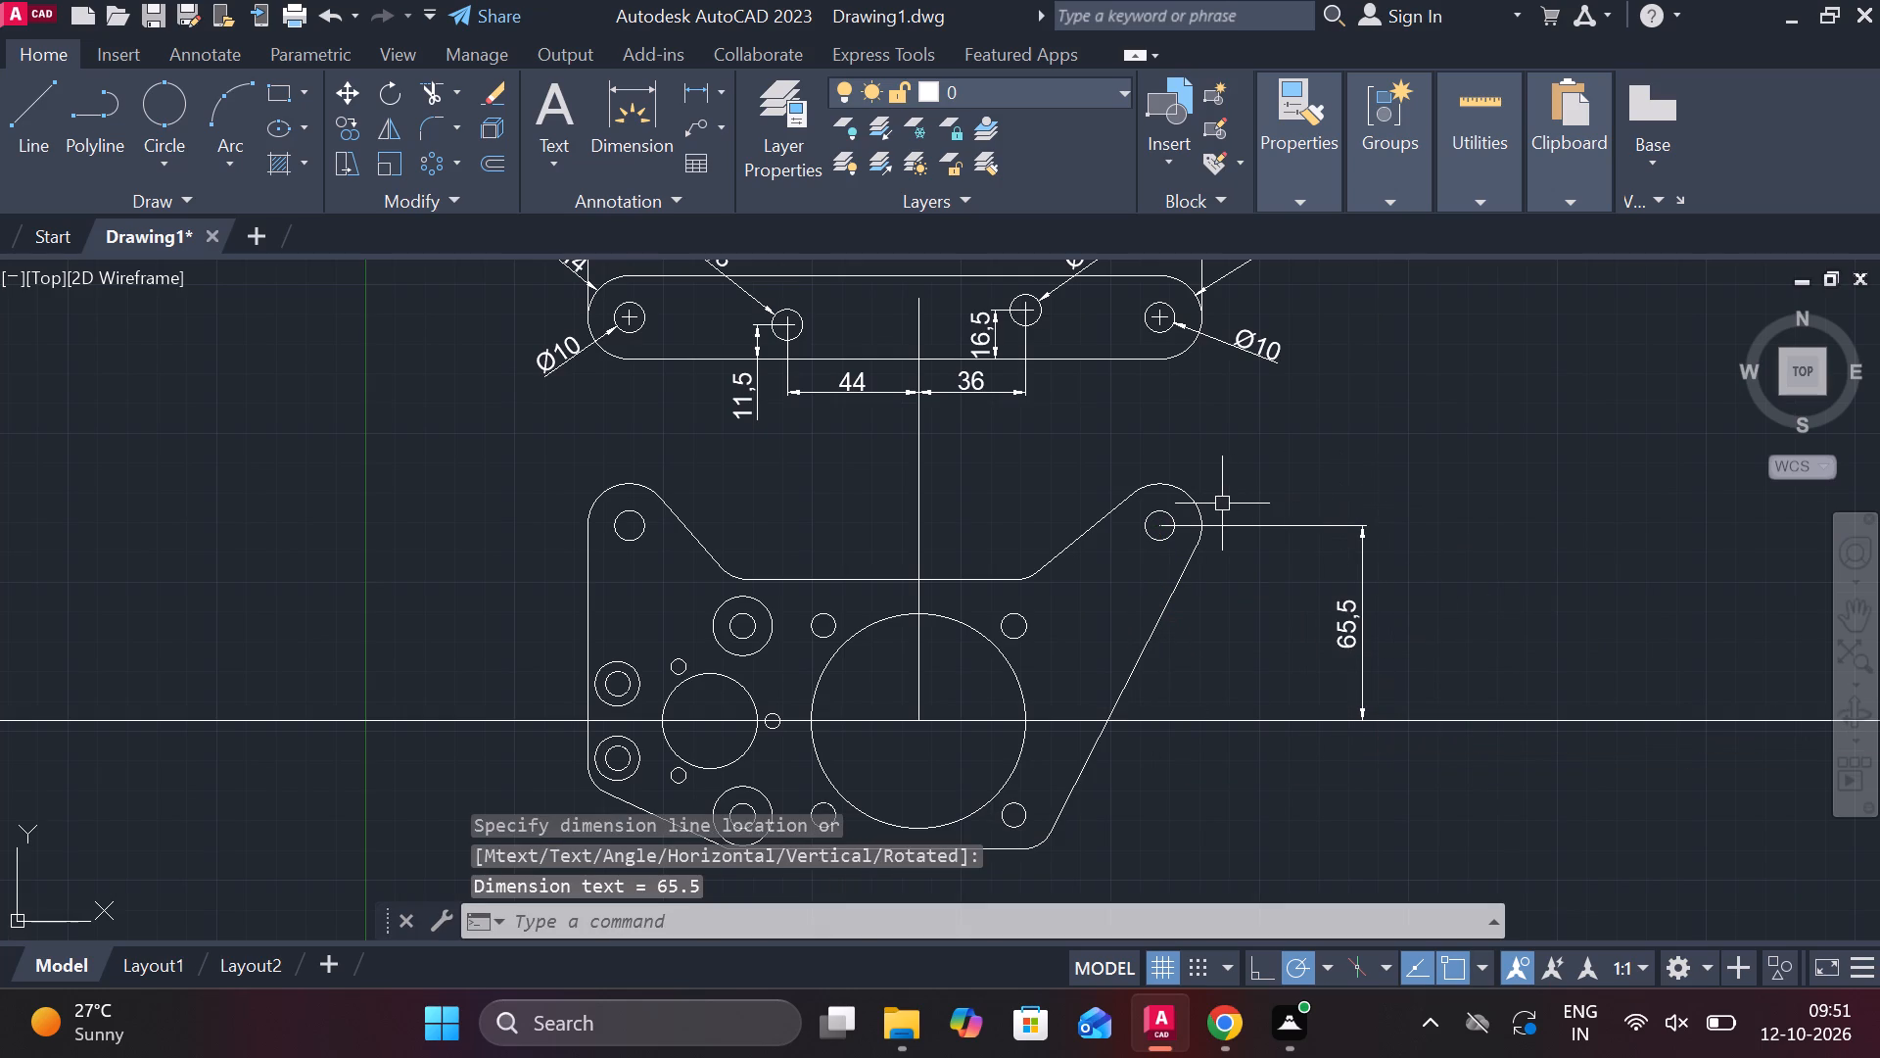
Add a horizontal overall width dimension to the lower plate view, placed above its two rounded lobes.
{"action": "key", "text": "space"}
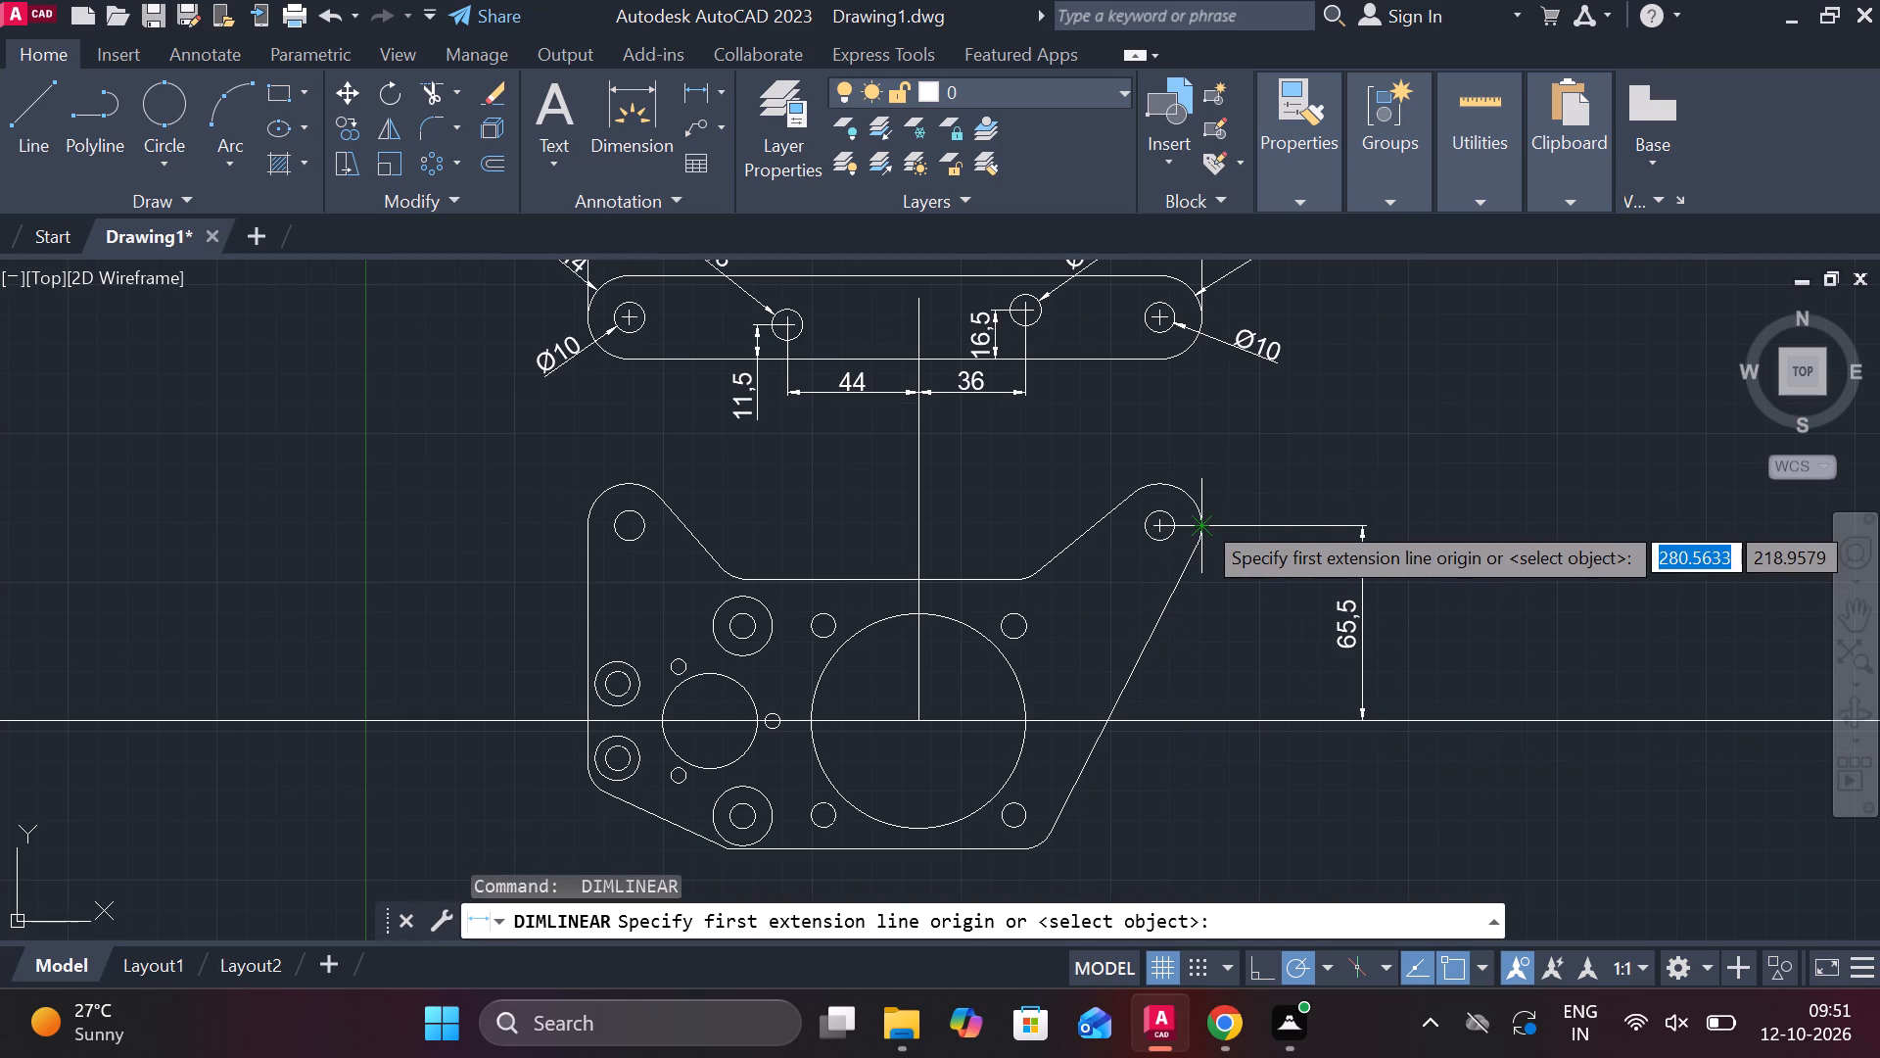
{"action": "left_click", "coordinate": [1200, 518]}
{"action": "left_click", "coordinate": [580, 544]}
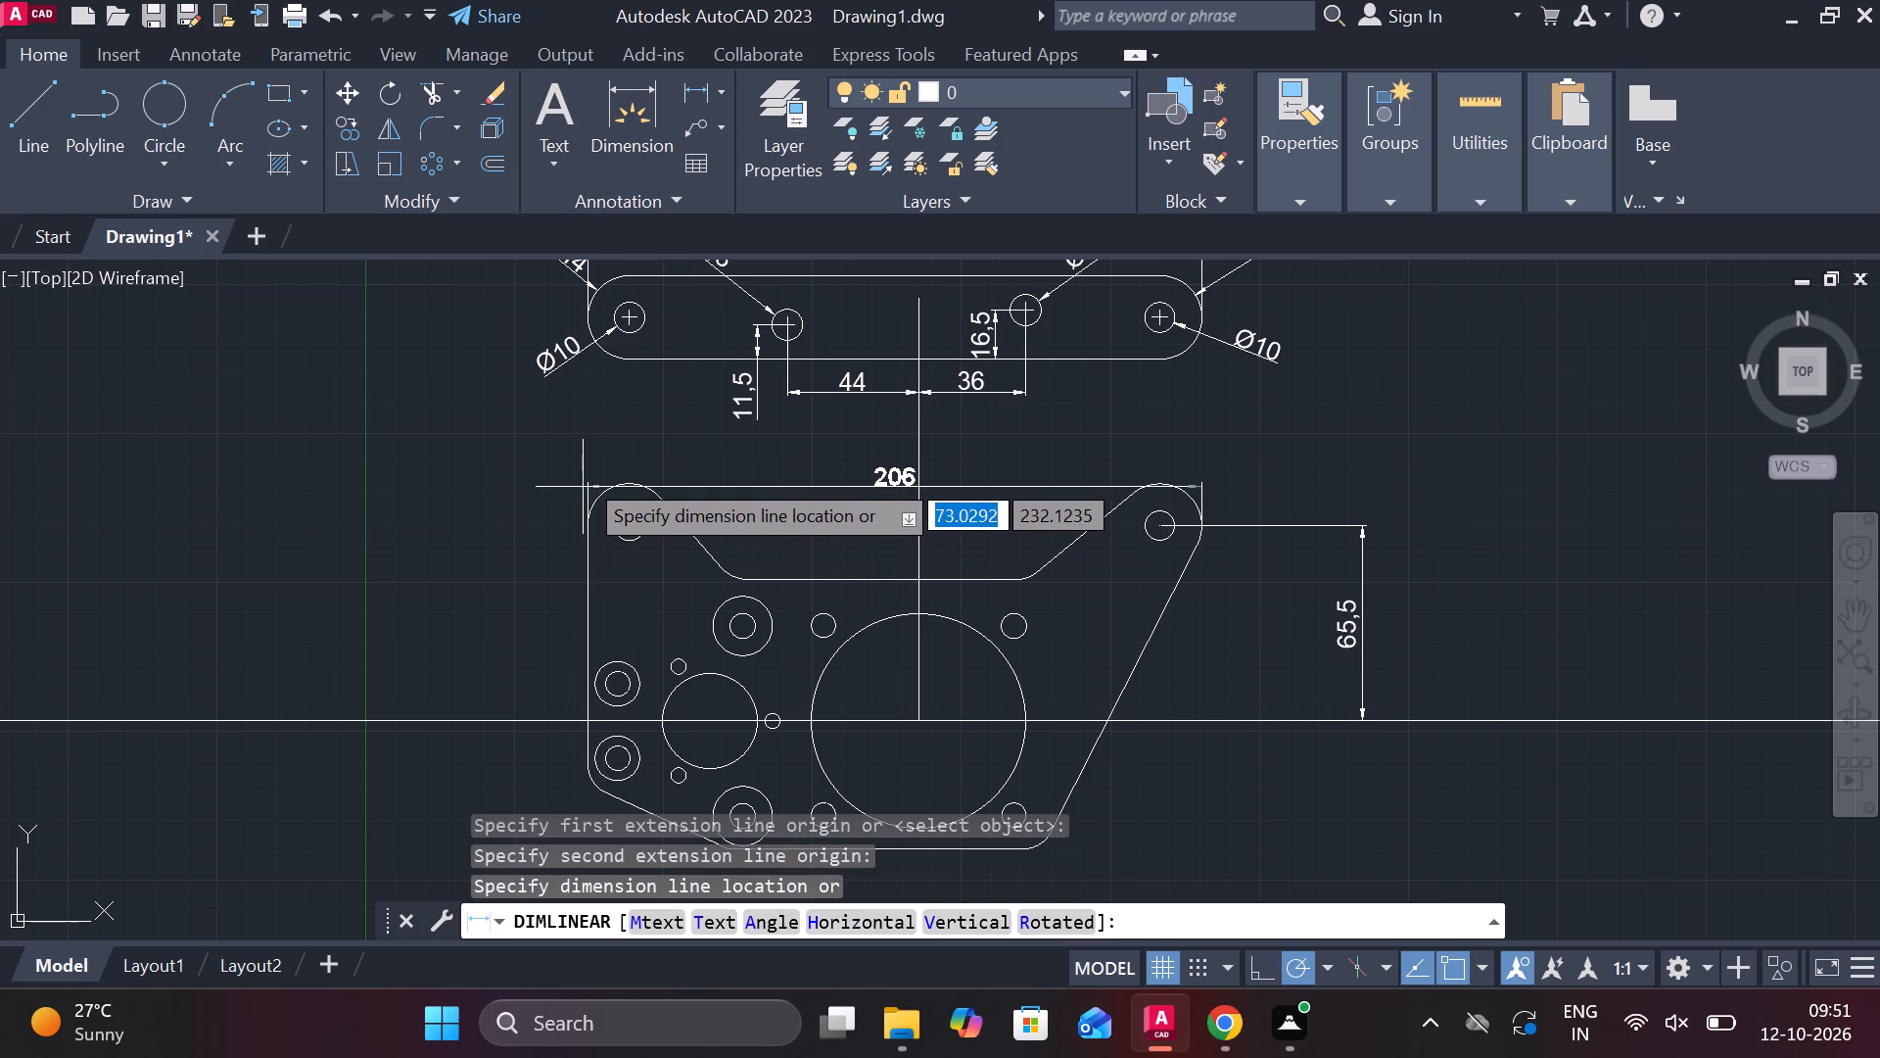
{"action": "left_click", "coordinate": [583, 444]}
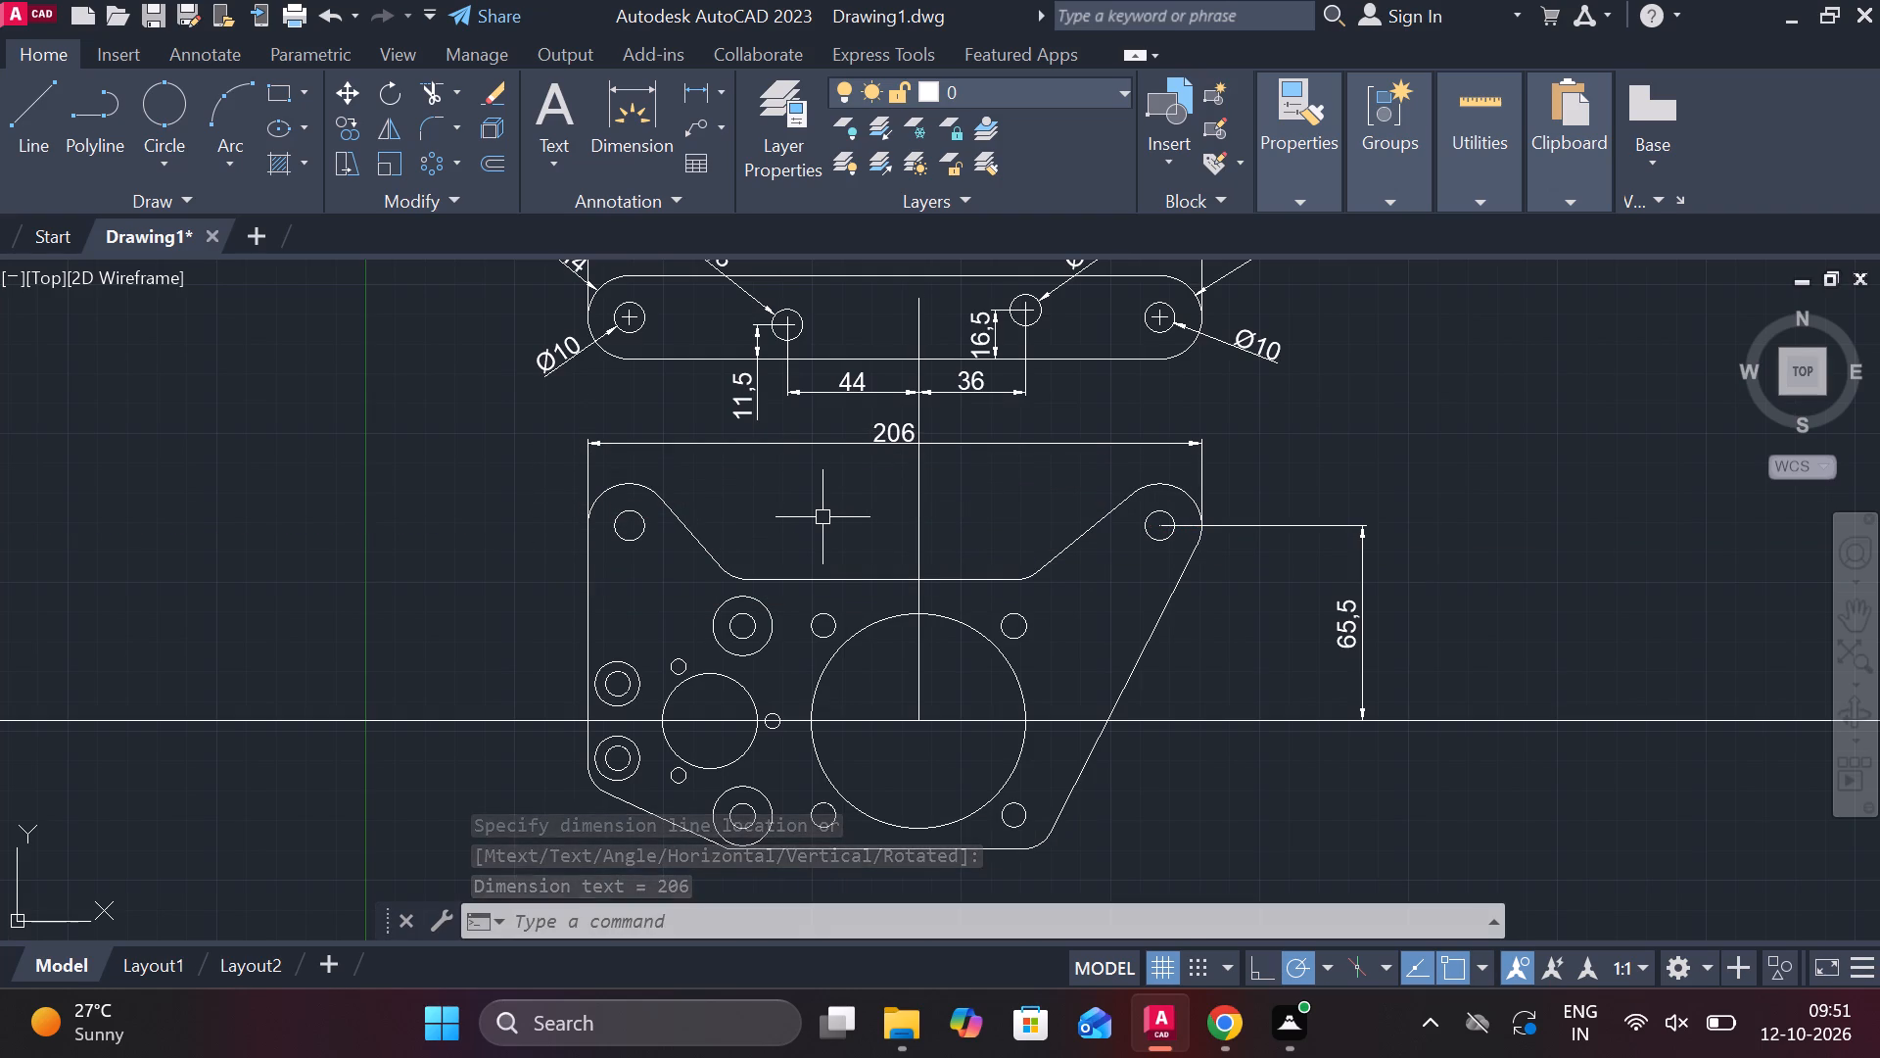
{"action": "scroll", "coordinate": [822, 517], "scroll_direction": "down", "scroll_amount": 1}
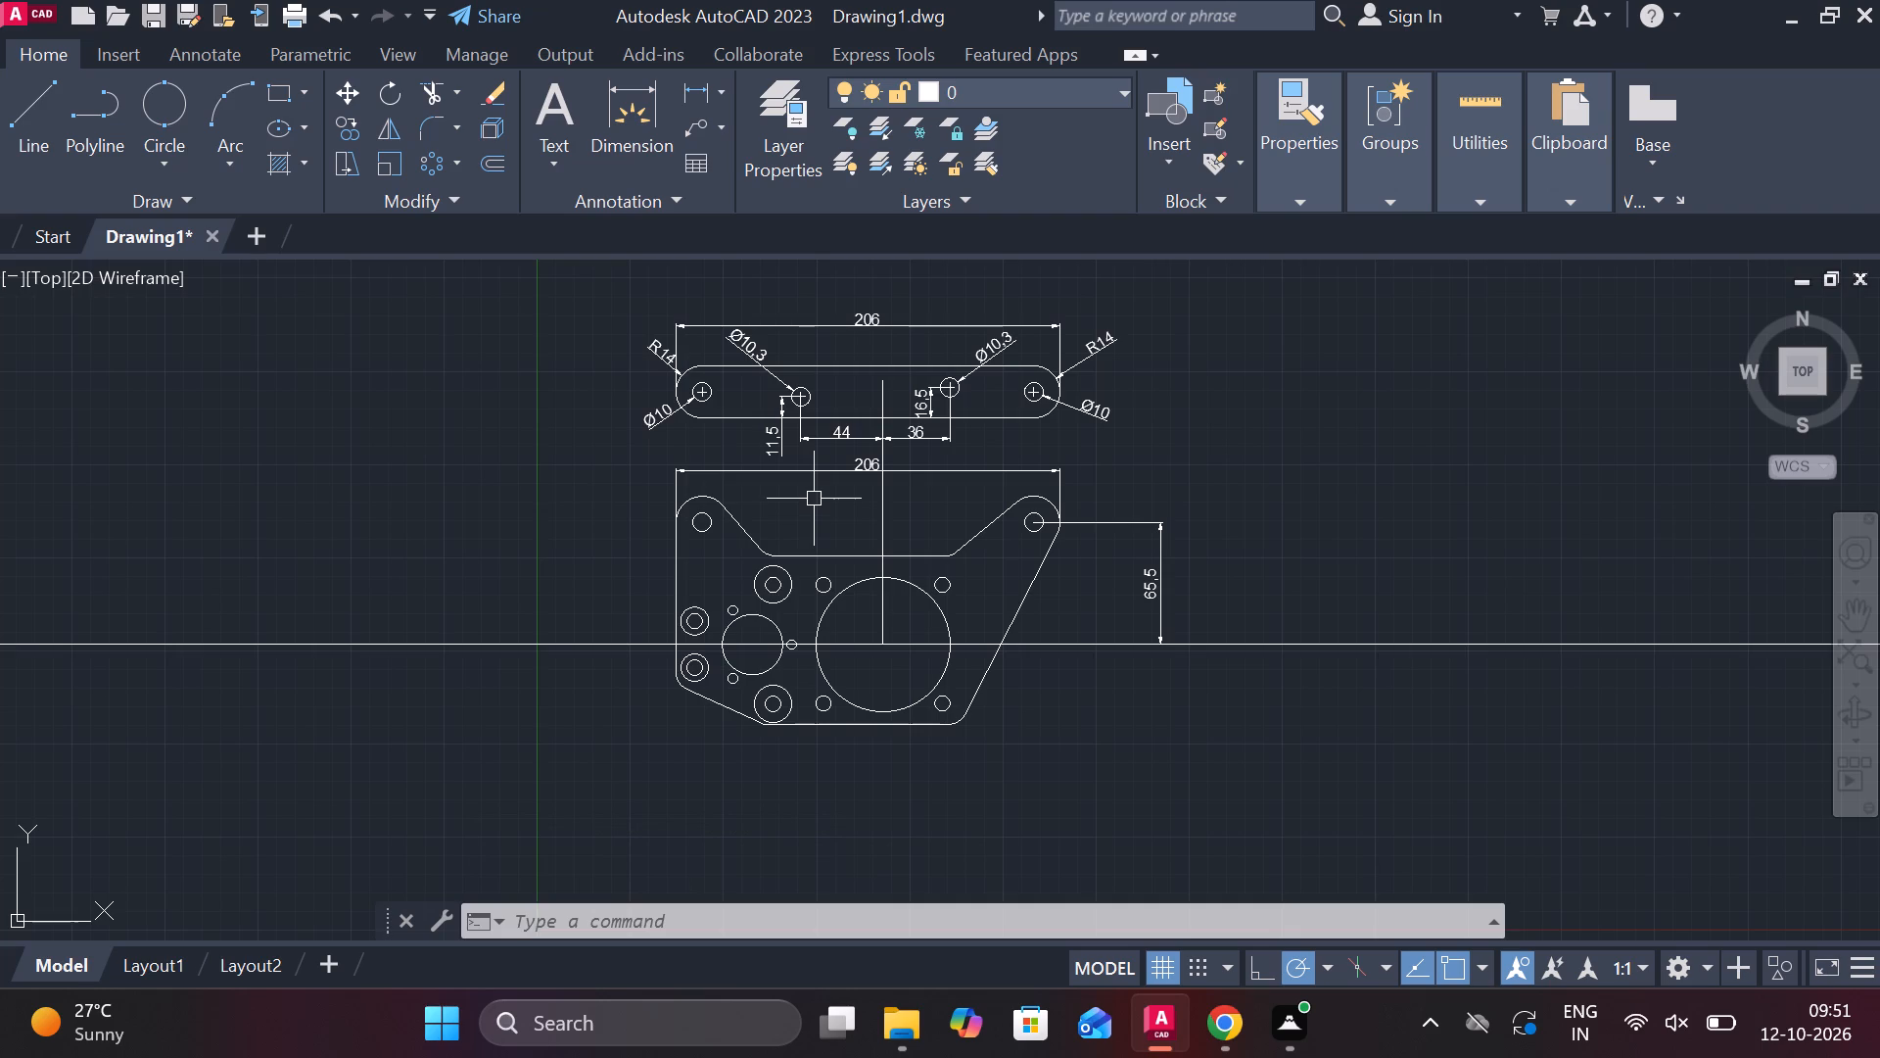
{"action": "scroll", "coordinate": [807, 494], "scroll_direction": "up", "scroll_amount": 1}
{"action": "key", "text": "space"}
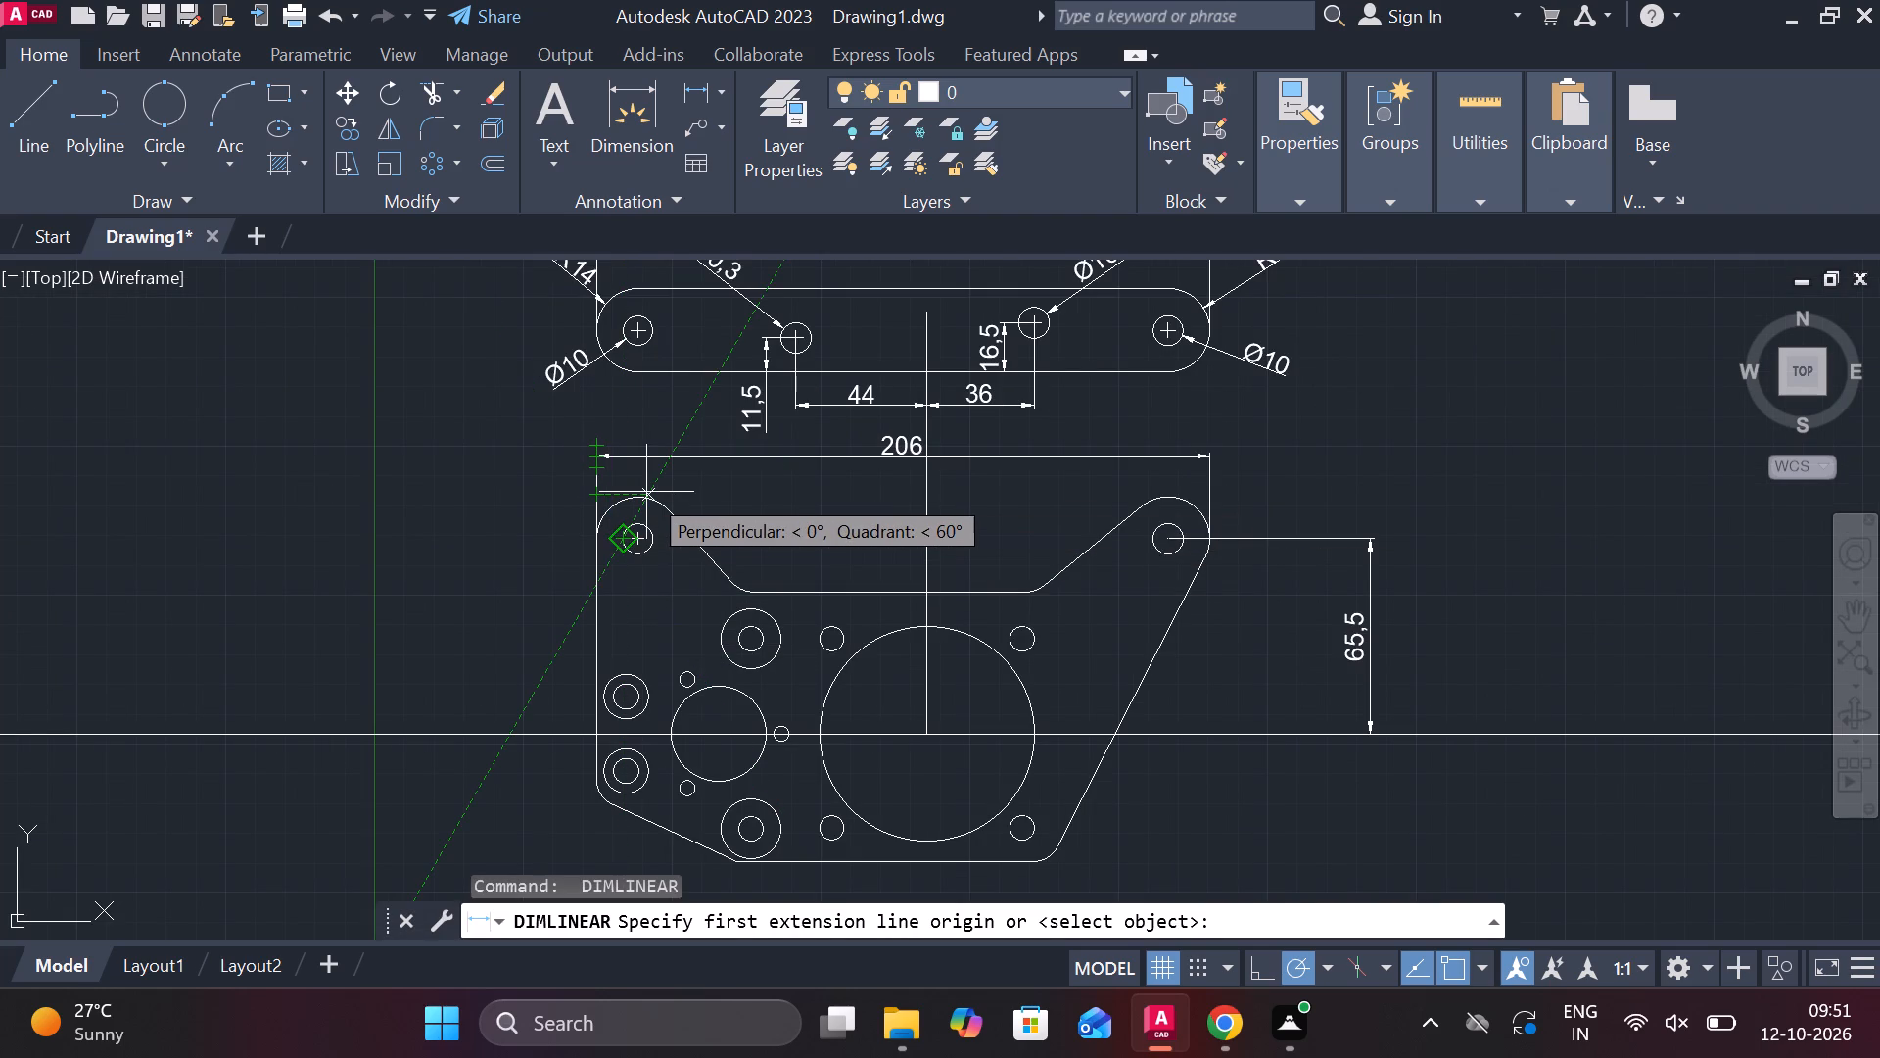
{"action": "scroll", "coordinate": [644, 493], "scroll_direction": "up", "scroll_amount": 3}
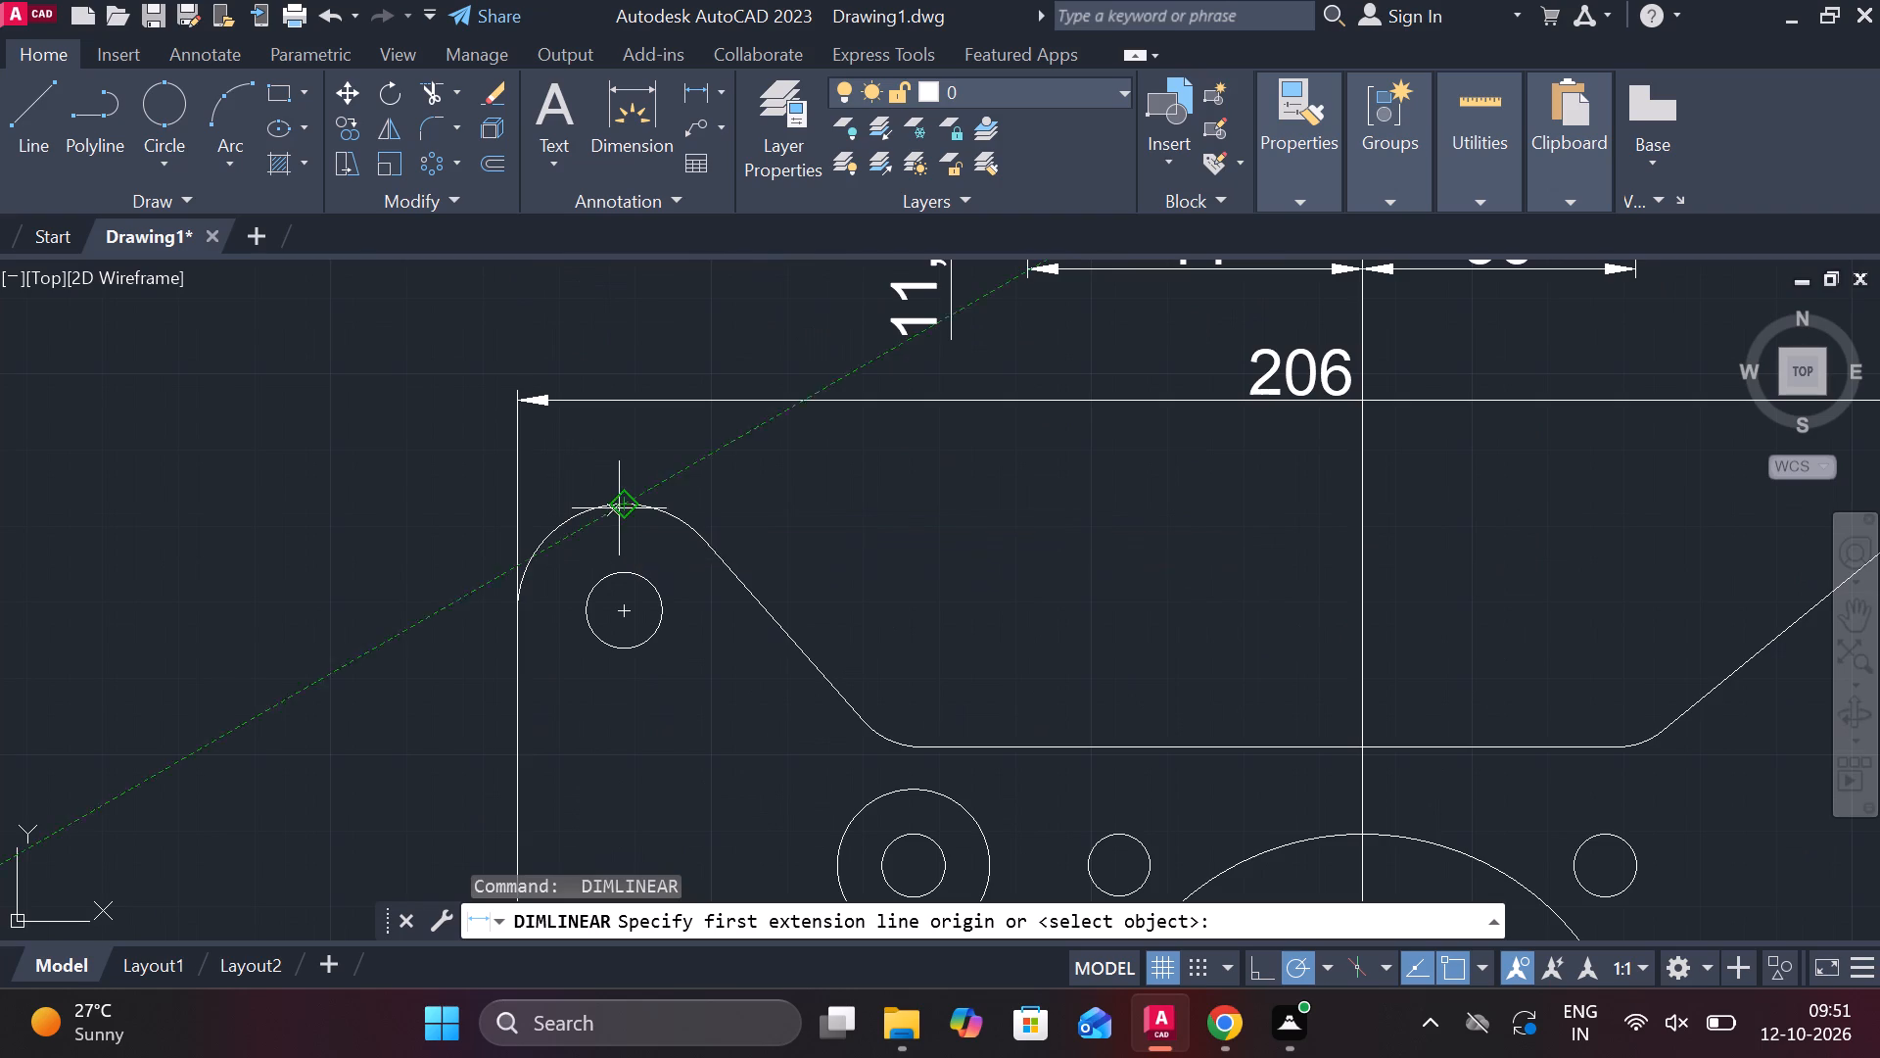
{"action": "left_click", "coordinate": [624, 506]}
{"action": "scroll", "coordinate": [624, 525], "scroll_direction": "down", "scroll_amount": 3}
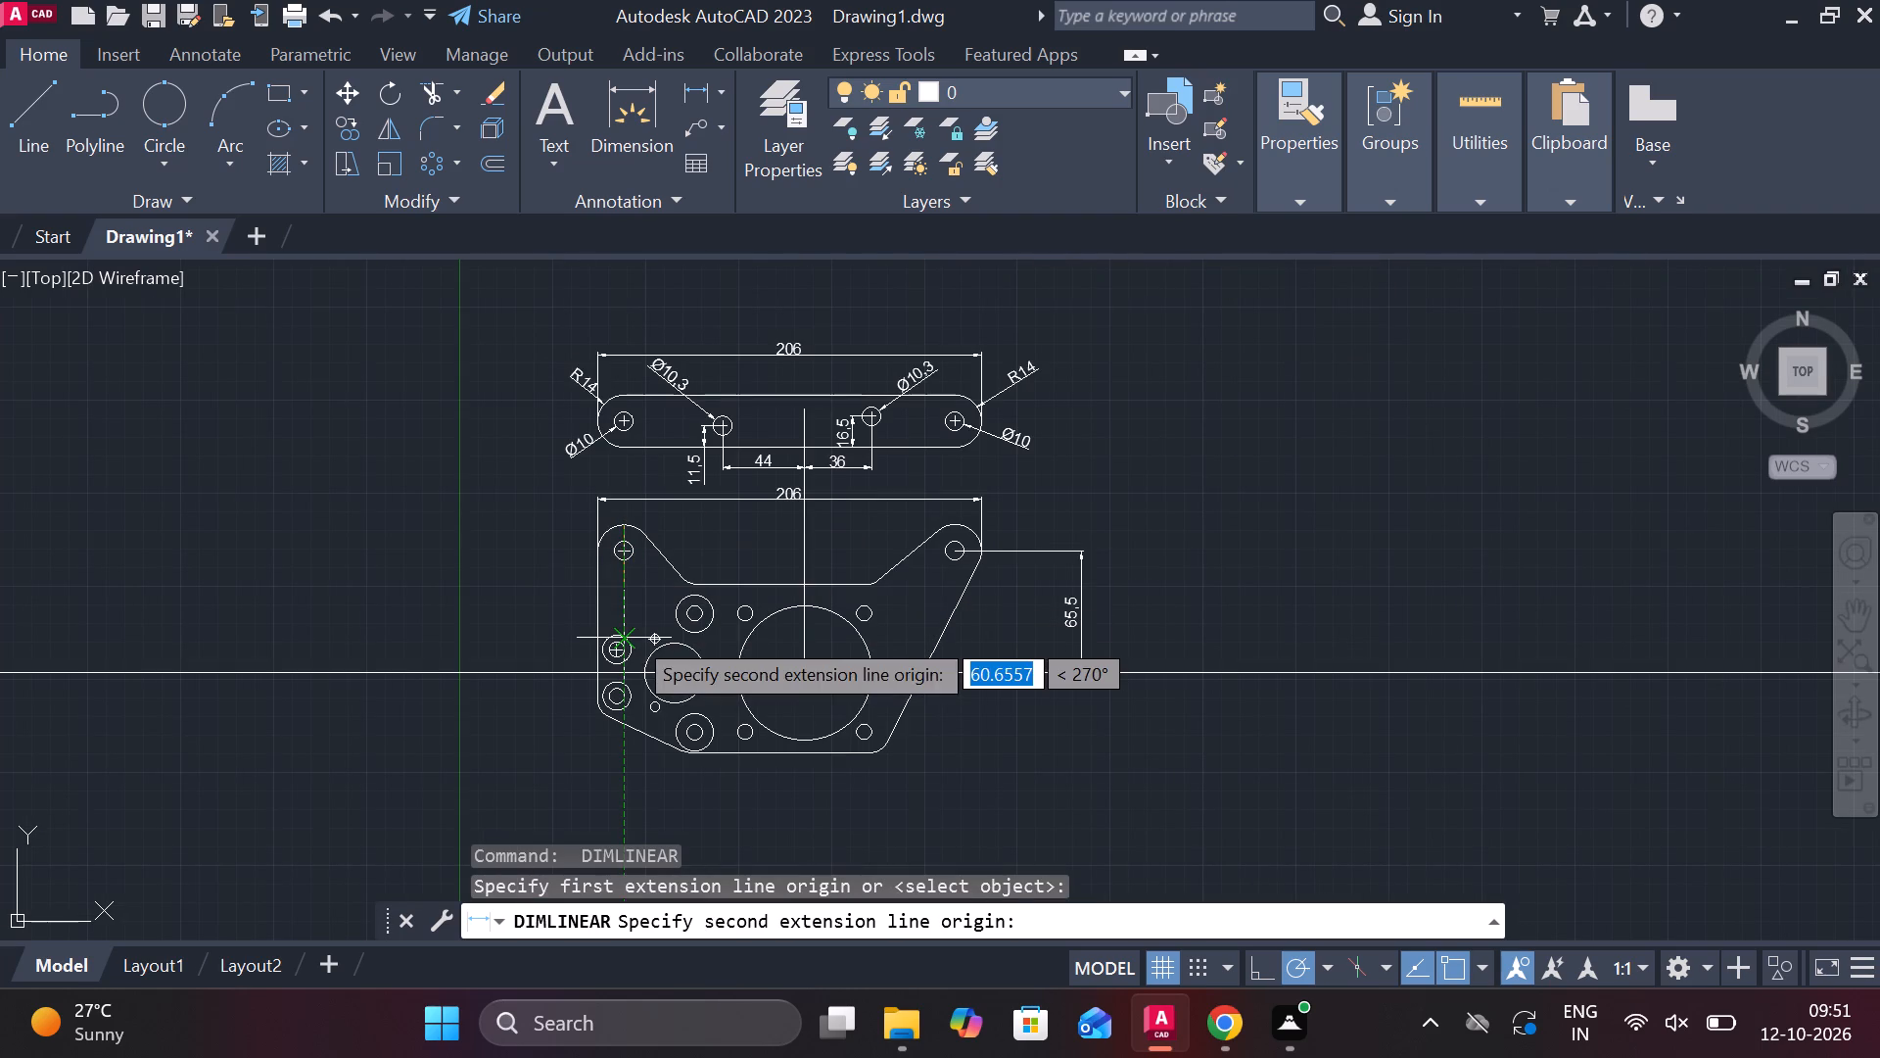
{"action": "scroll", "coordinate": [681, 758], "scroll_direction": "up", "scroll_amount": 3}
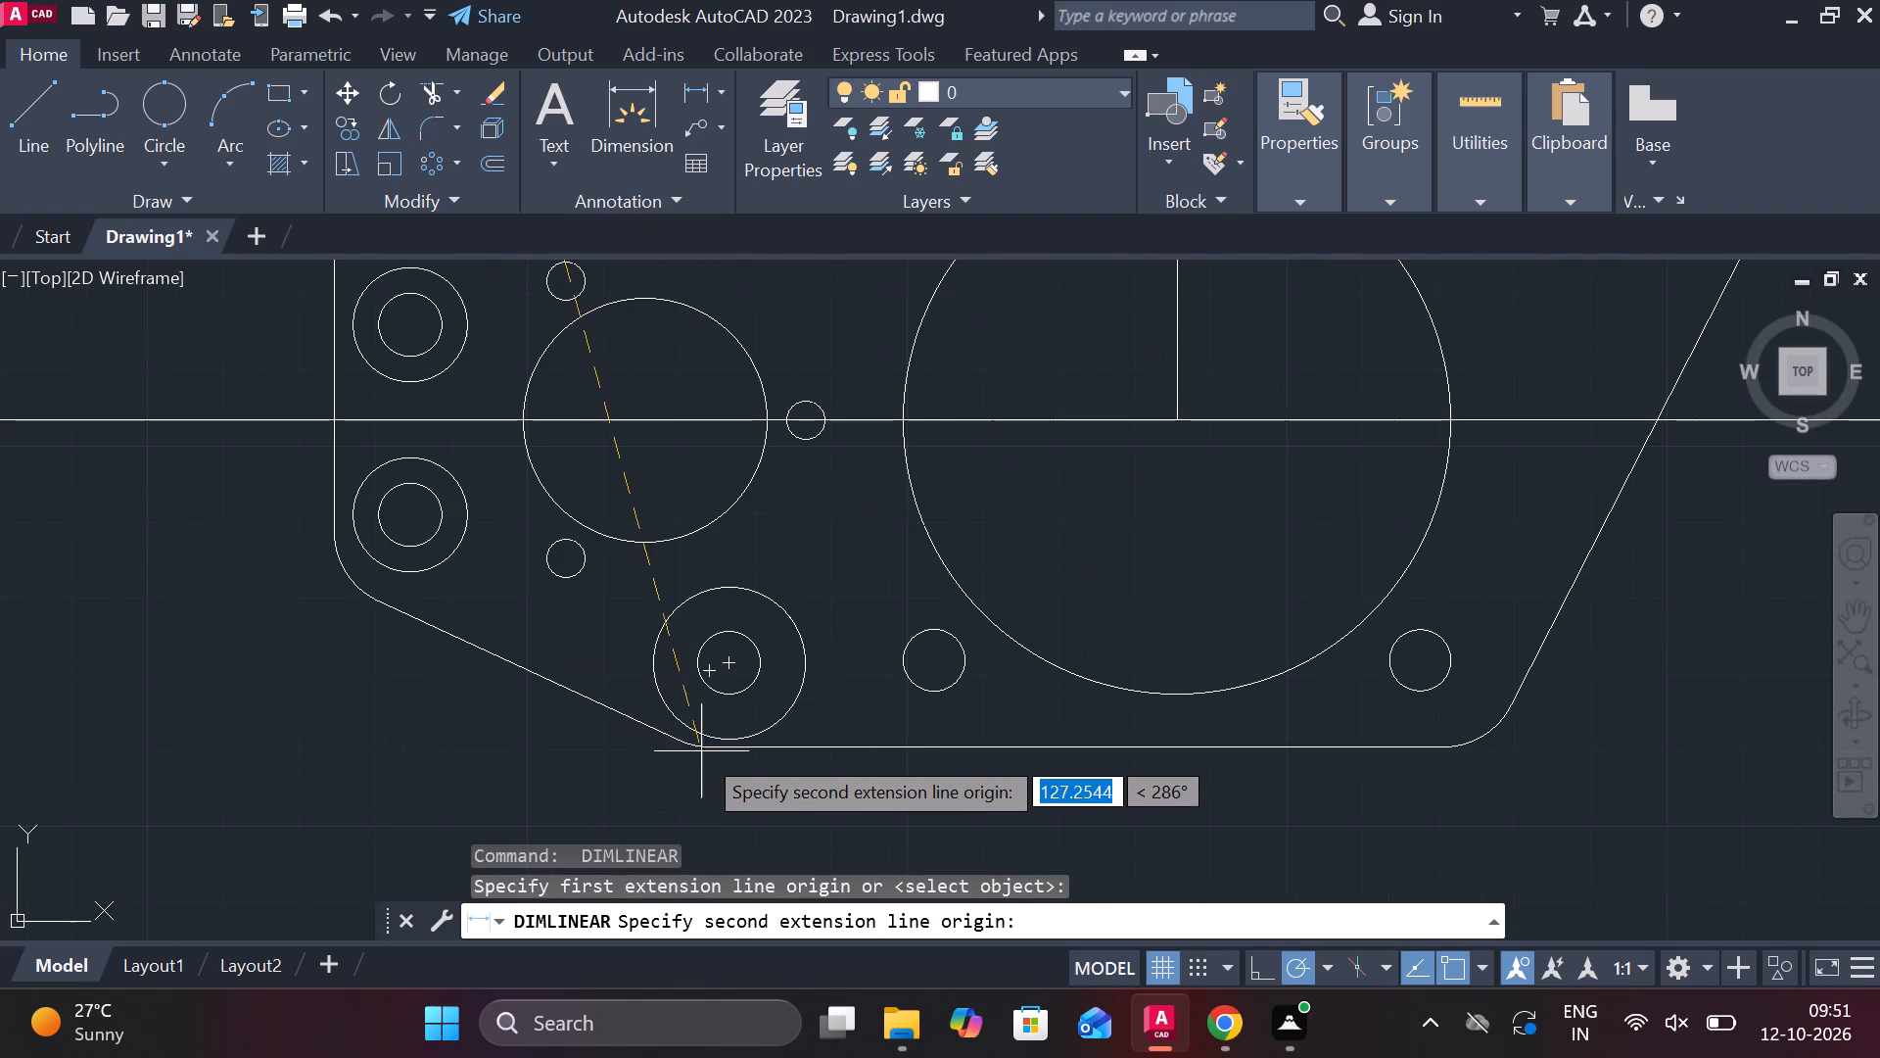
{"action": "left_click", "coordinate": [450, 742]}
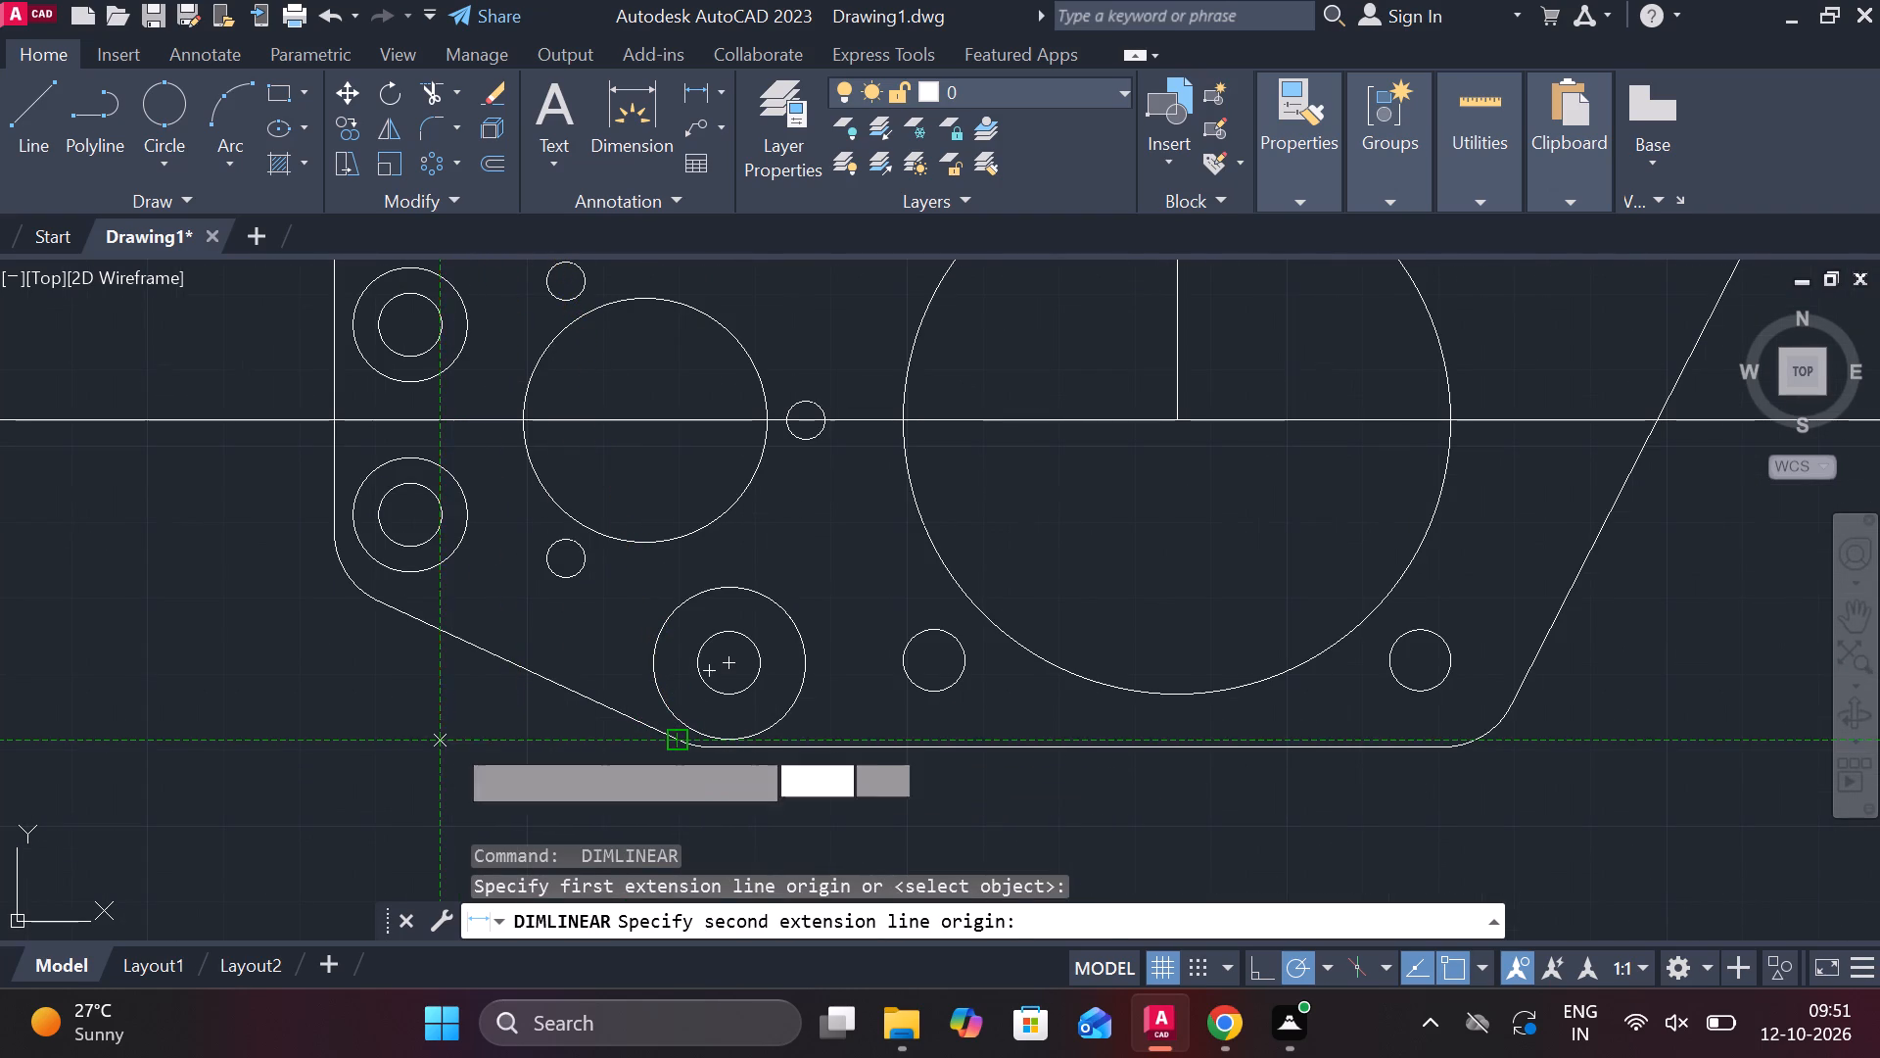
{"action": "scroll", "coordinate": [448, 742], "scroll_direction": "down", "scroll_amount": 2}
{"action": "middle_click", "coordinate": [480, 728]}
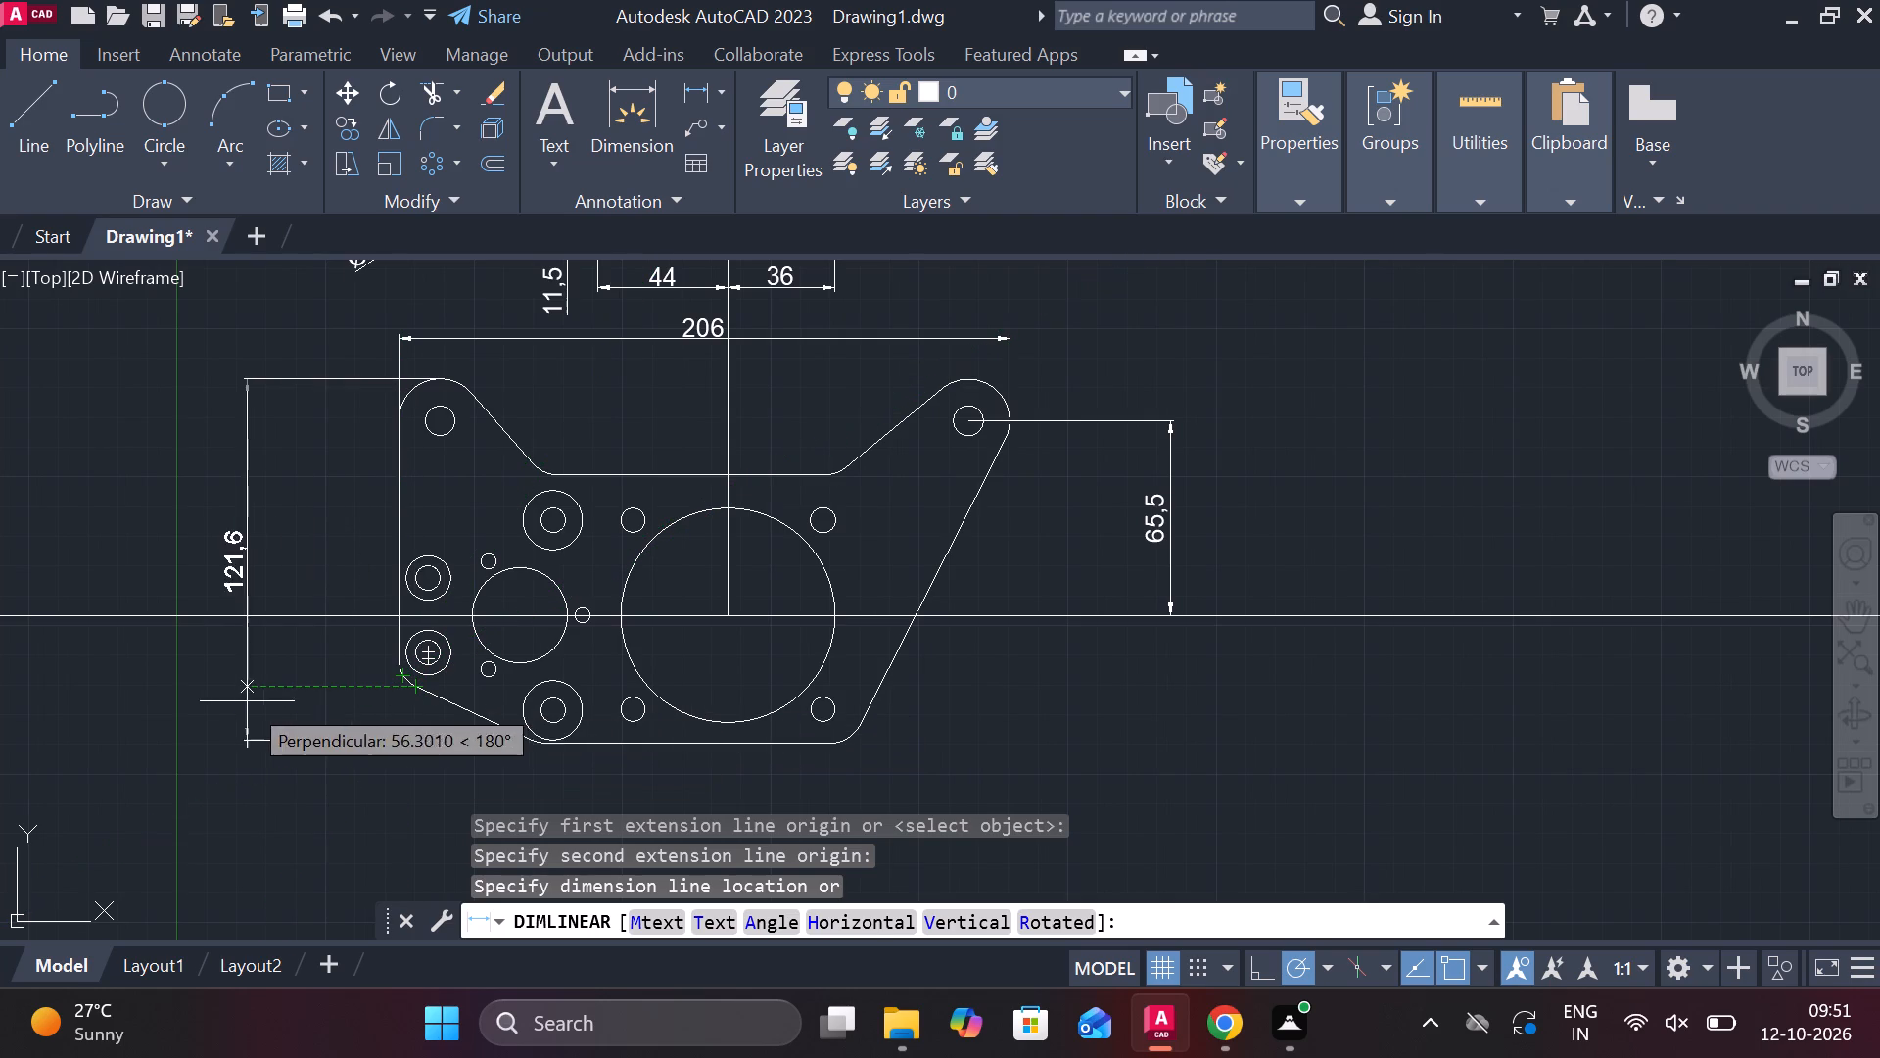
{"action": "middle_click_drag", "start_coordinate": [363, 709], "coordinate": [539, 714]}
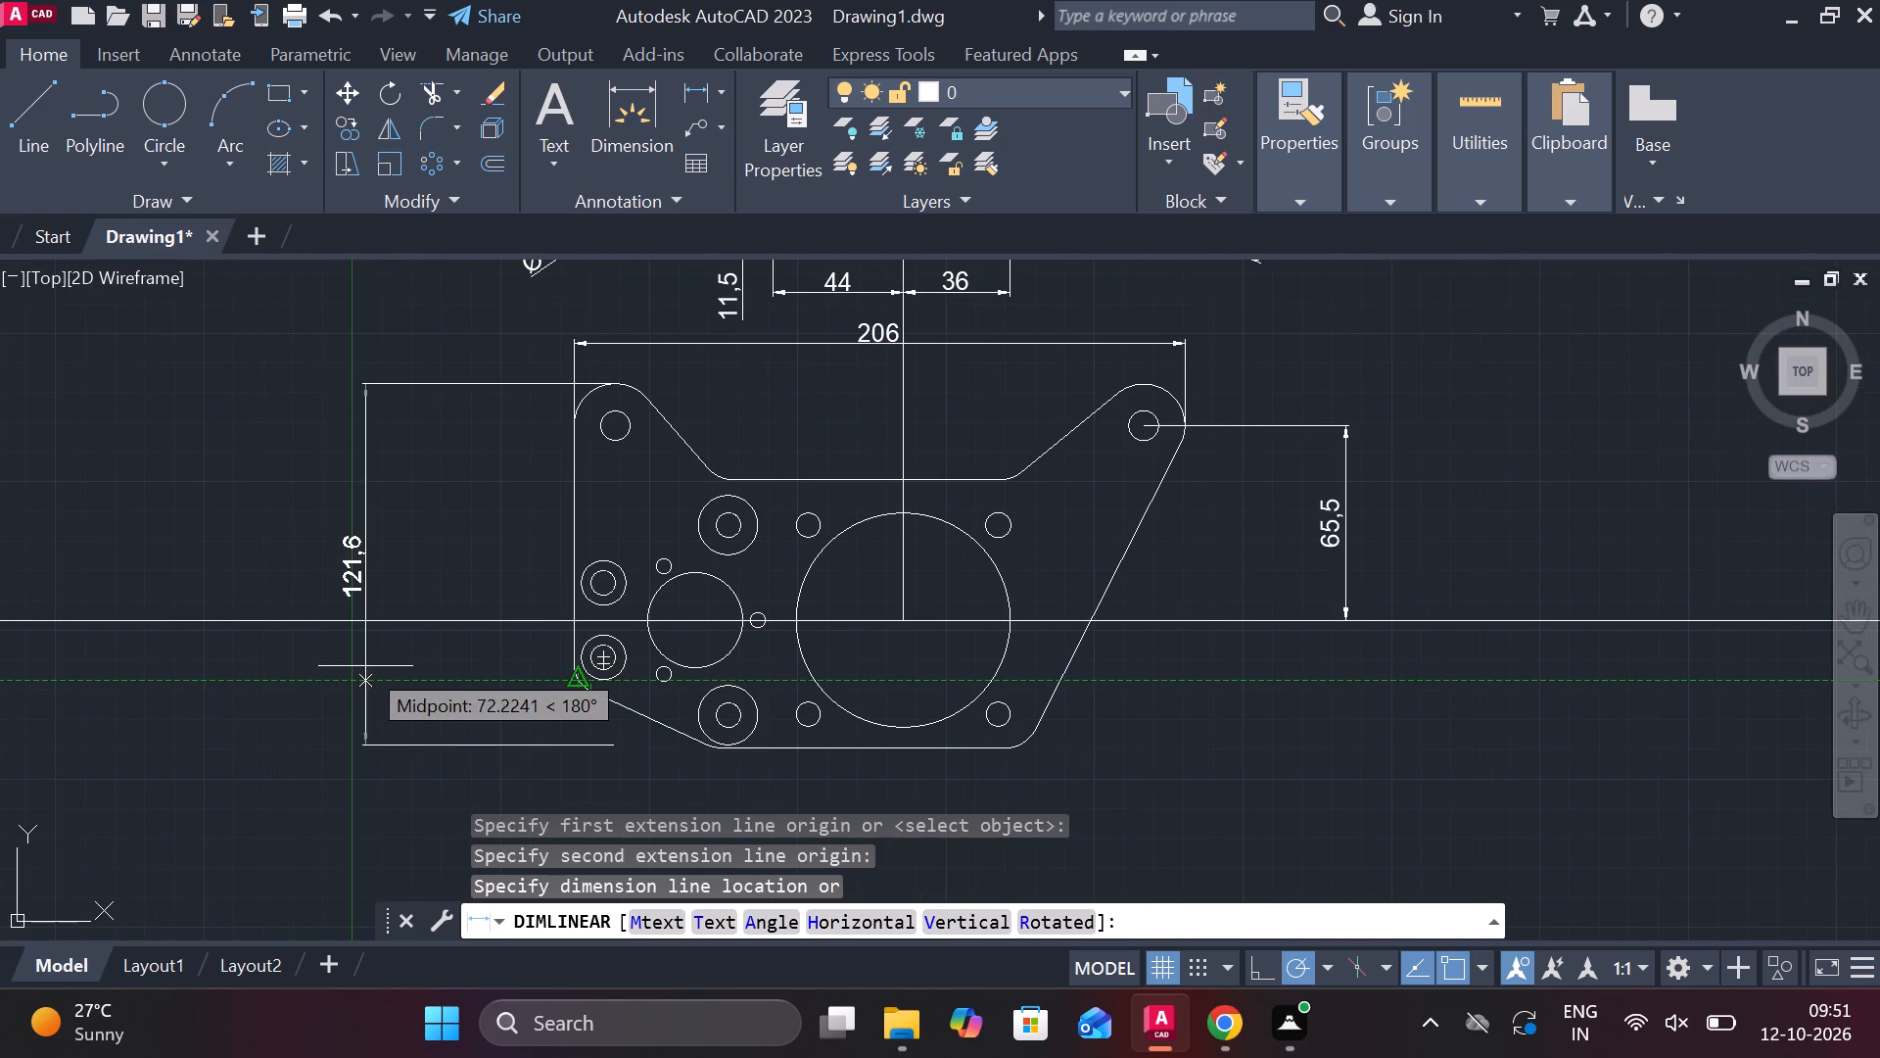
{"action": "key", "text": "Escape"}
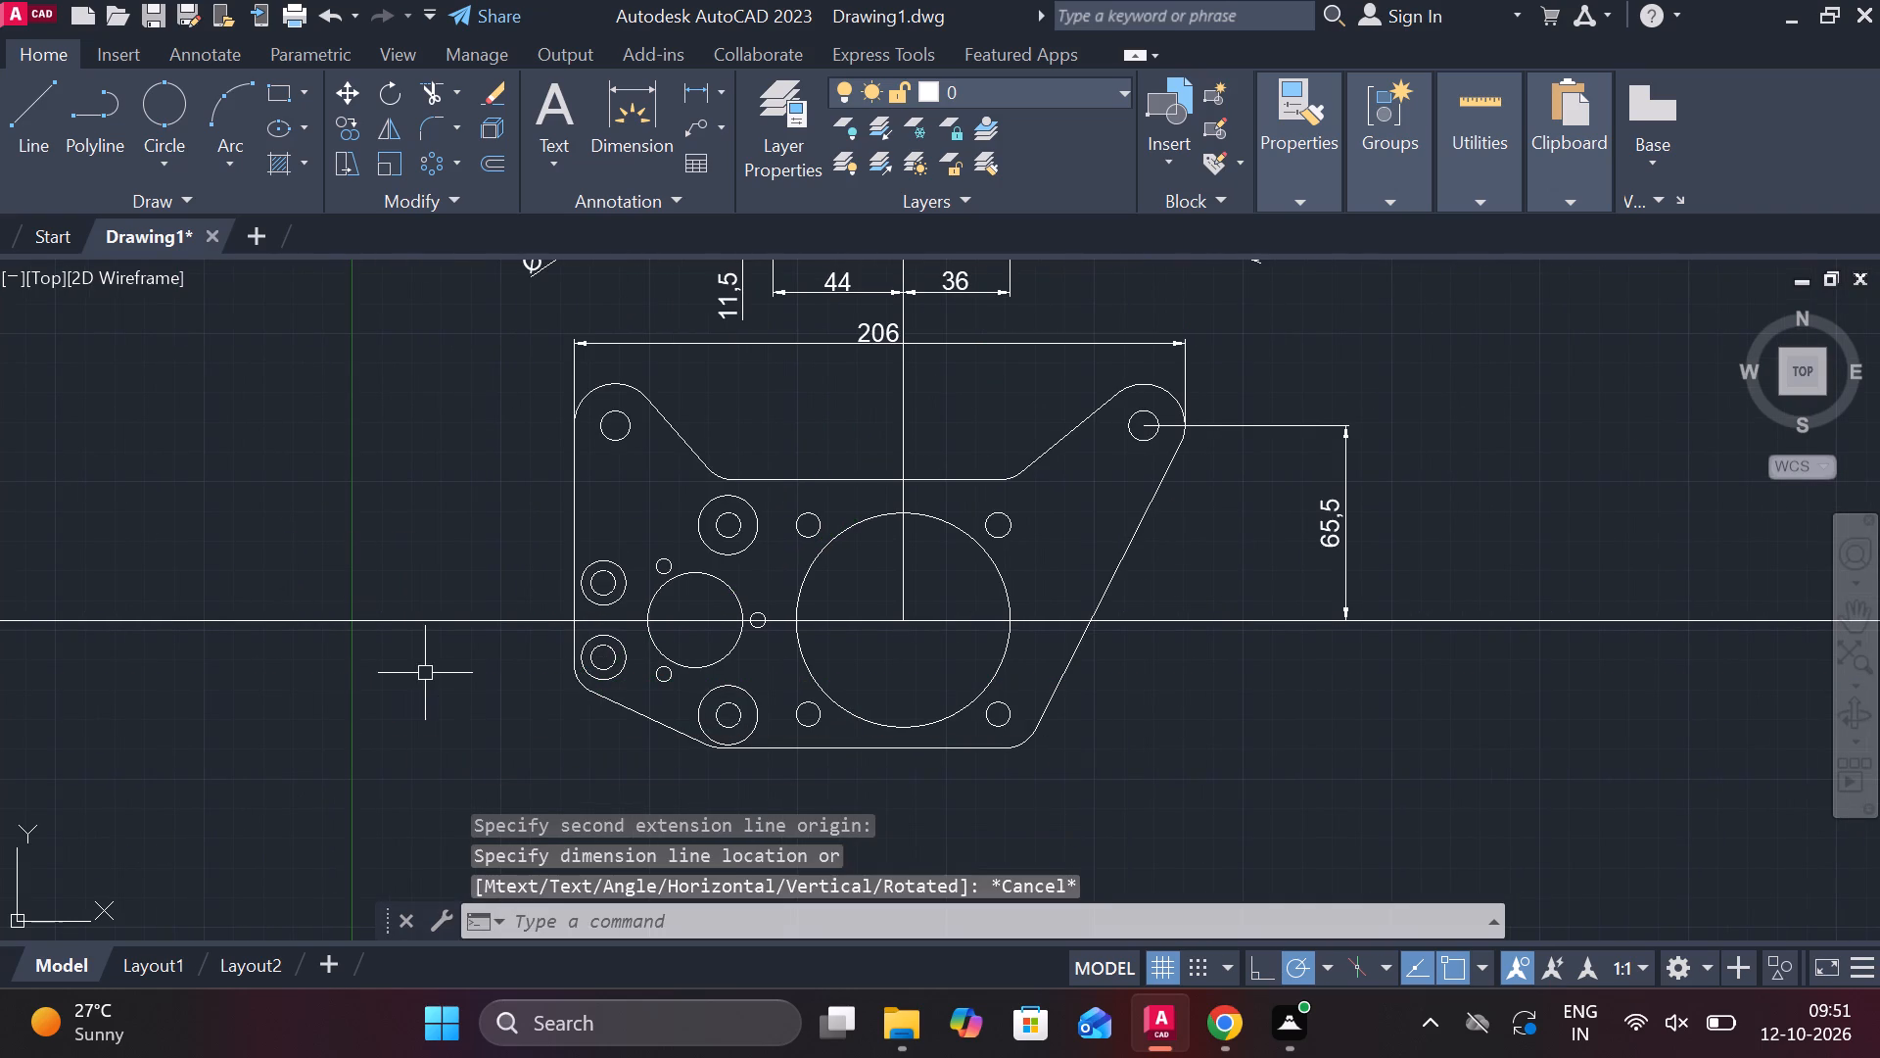
Draw a horizontal reference line from the top quadrant of the lower plate's left lobe out past its left edge.
{"action": "key", "text": "l"}
{"action": "key", "text": "Return"}
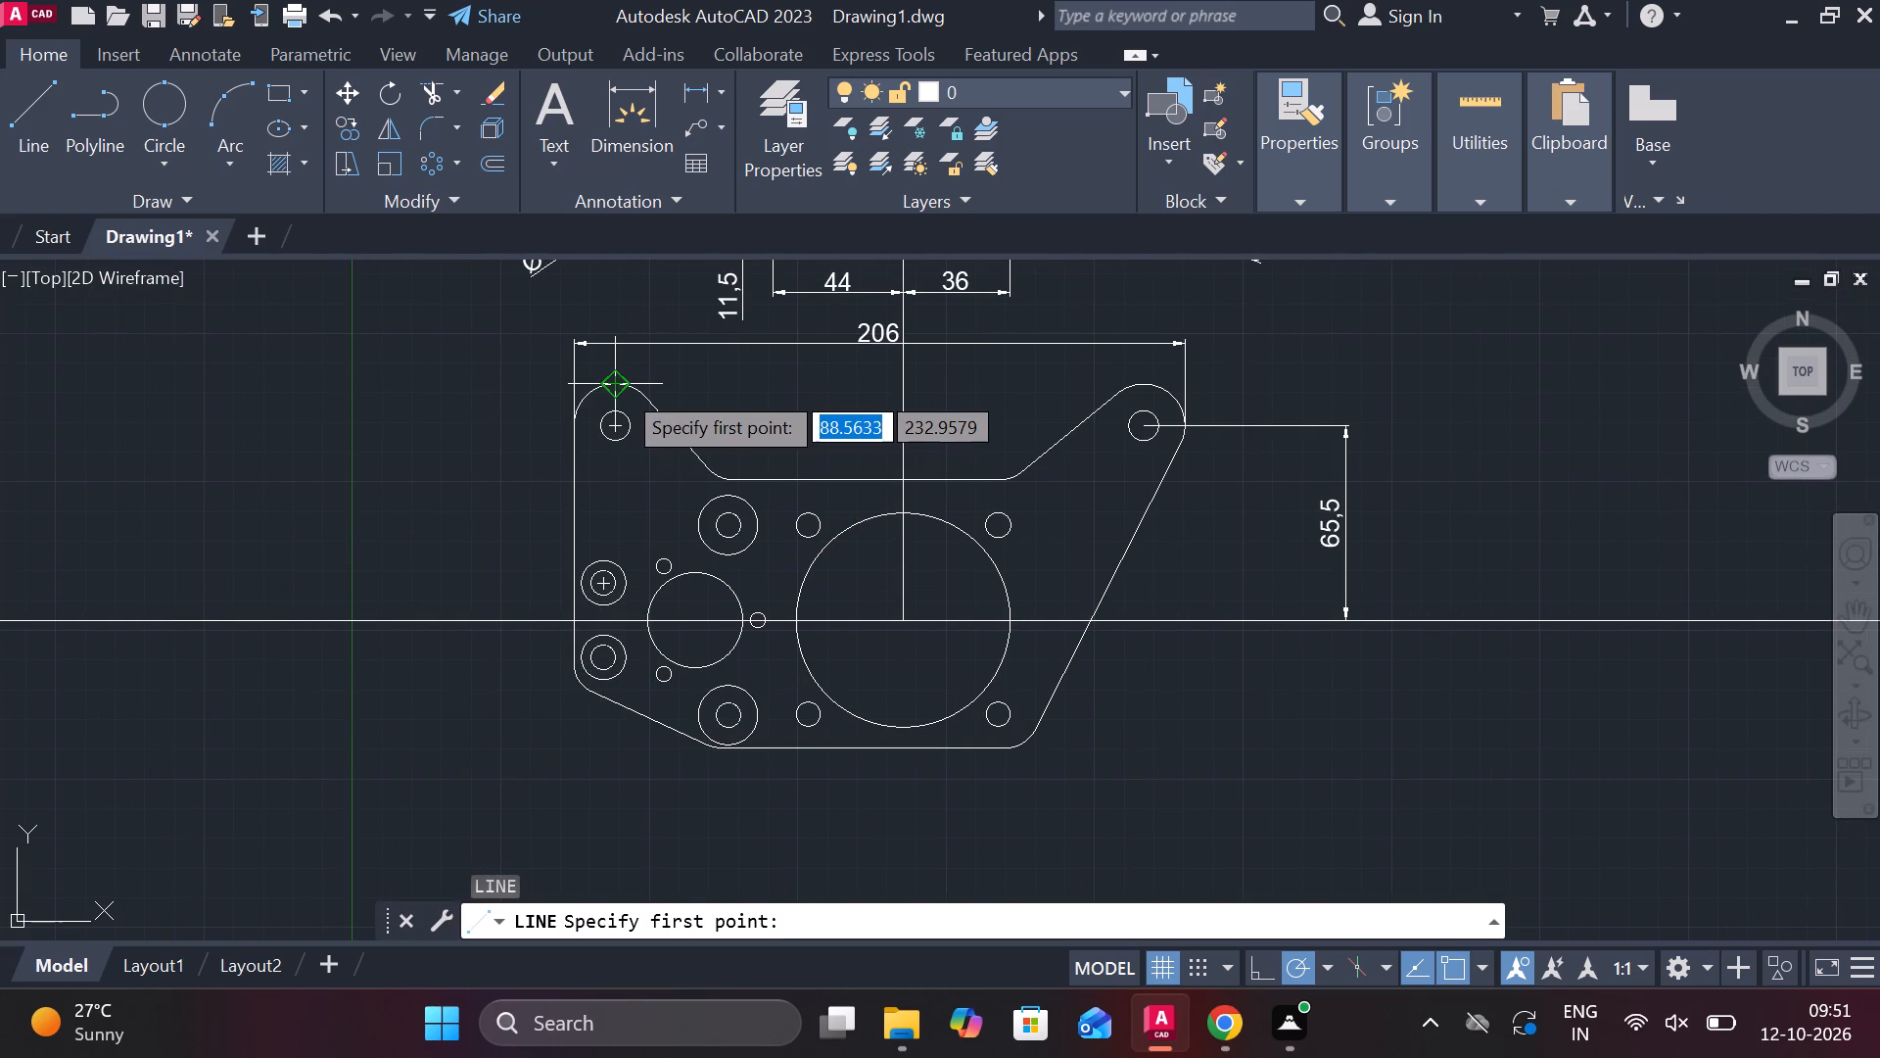
{"action": "left_click", "coordinate": [621, 388]}
{"action": "left_click", "coordinate": [468, 393]}
{"action": "key", "text": "Escape"}
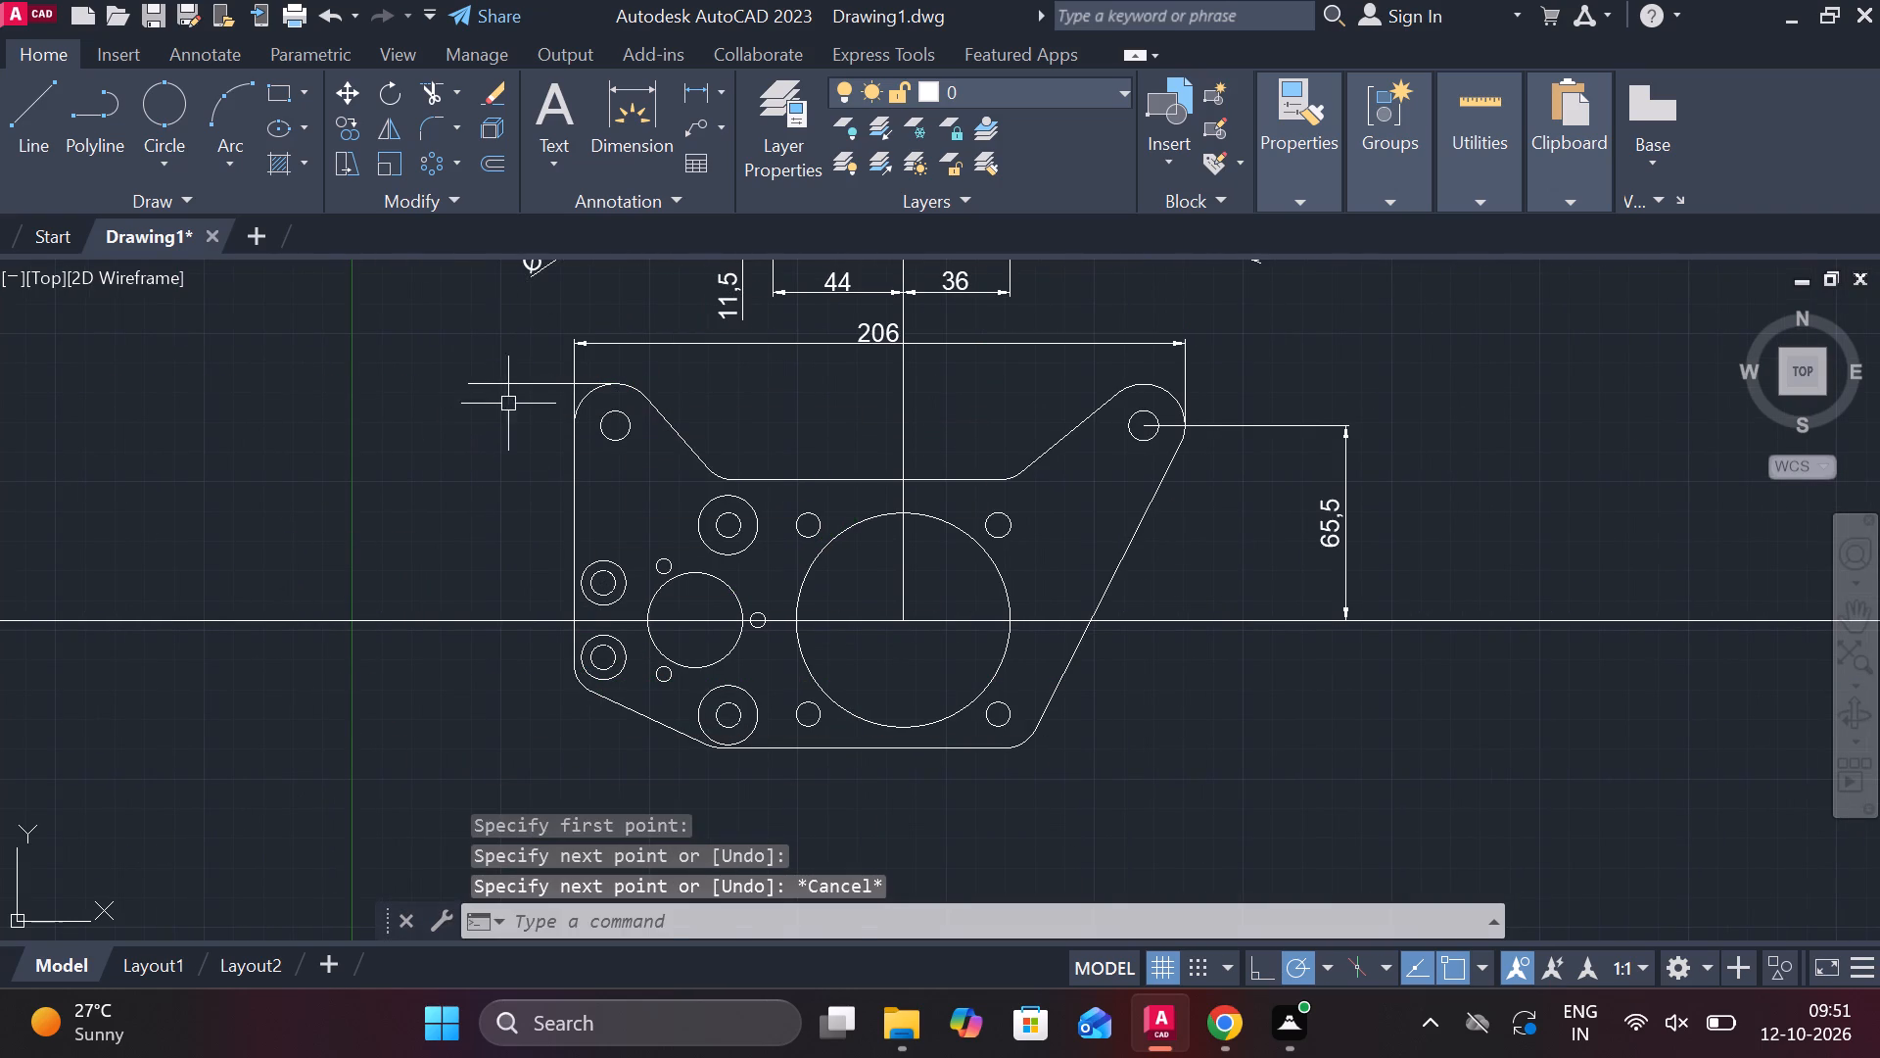
Offset the horizontal reference line at the left lobe's top downward by 123.5, below the plate's bottom edge.
{"action": "left_click", "coordinate": [519, 373]}
{"action": "left_click", "coordinate": [514, 412]}
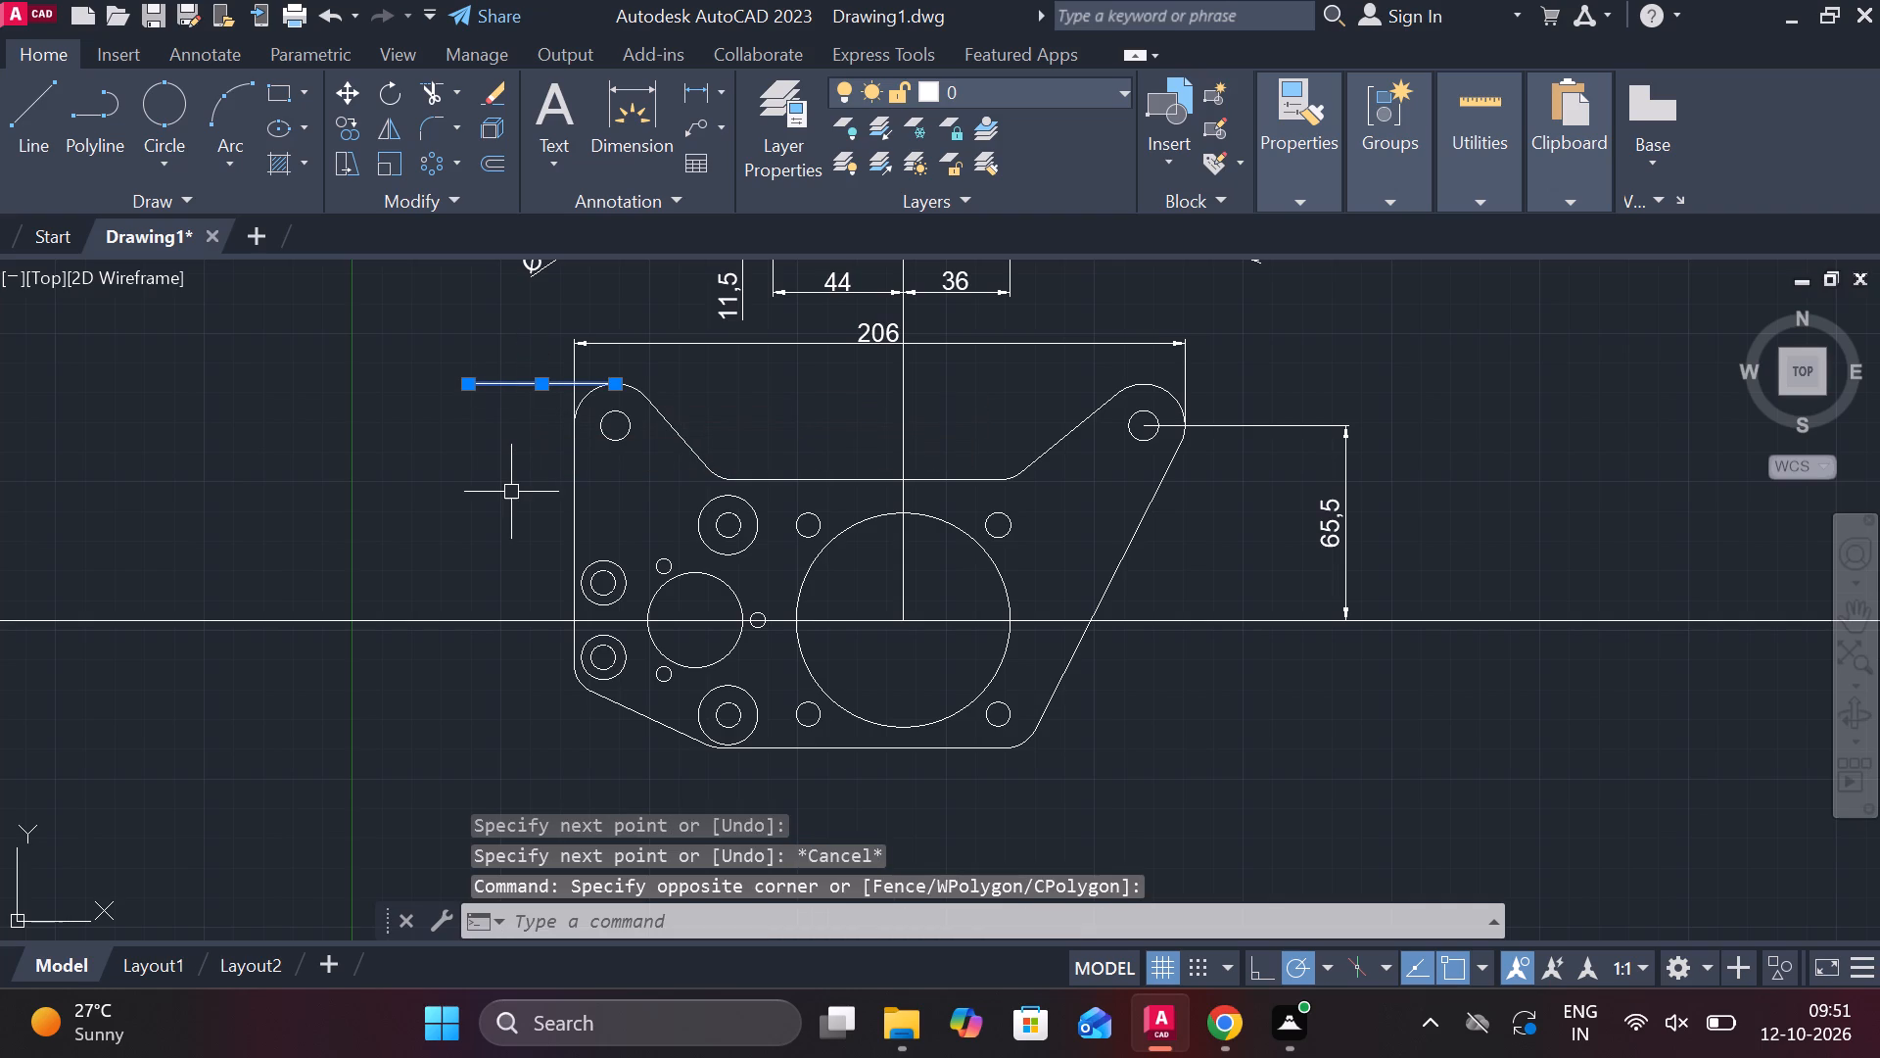
{"action": "key", "text": "o"}
{"action": "key", "text": "Return"}
{"action": "key", "text": "Return"}
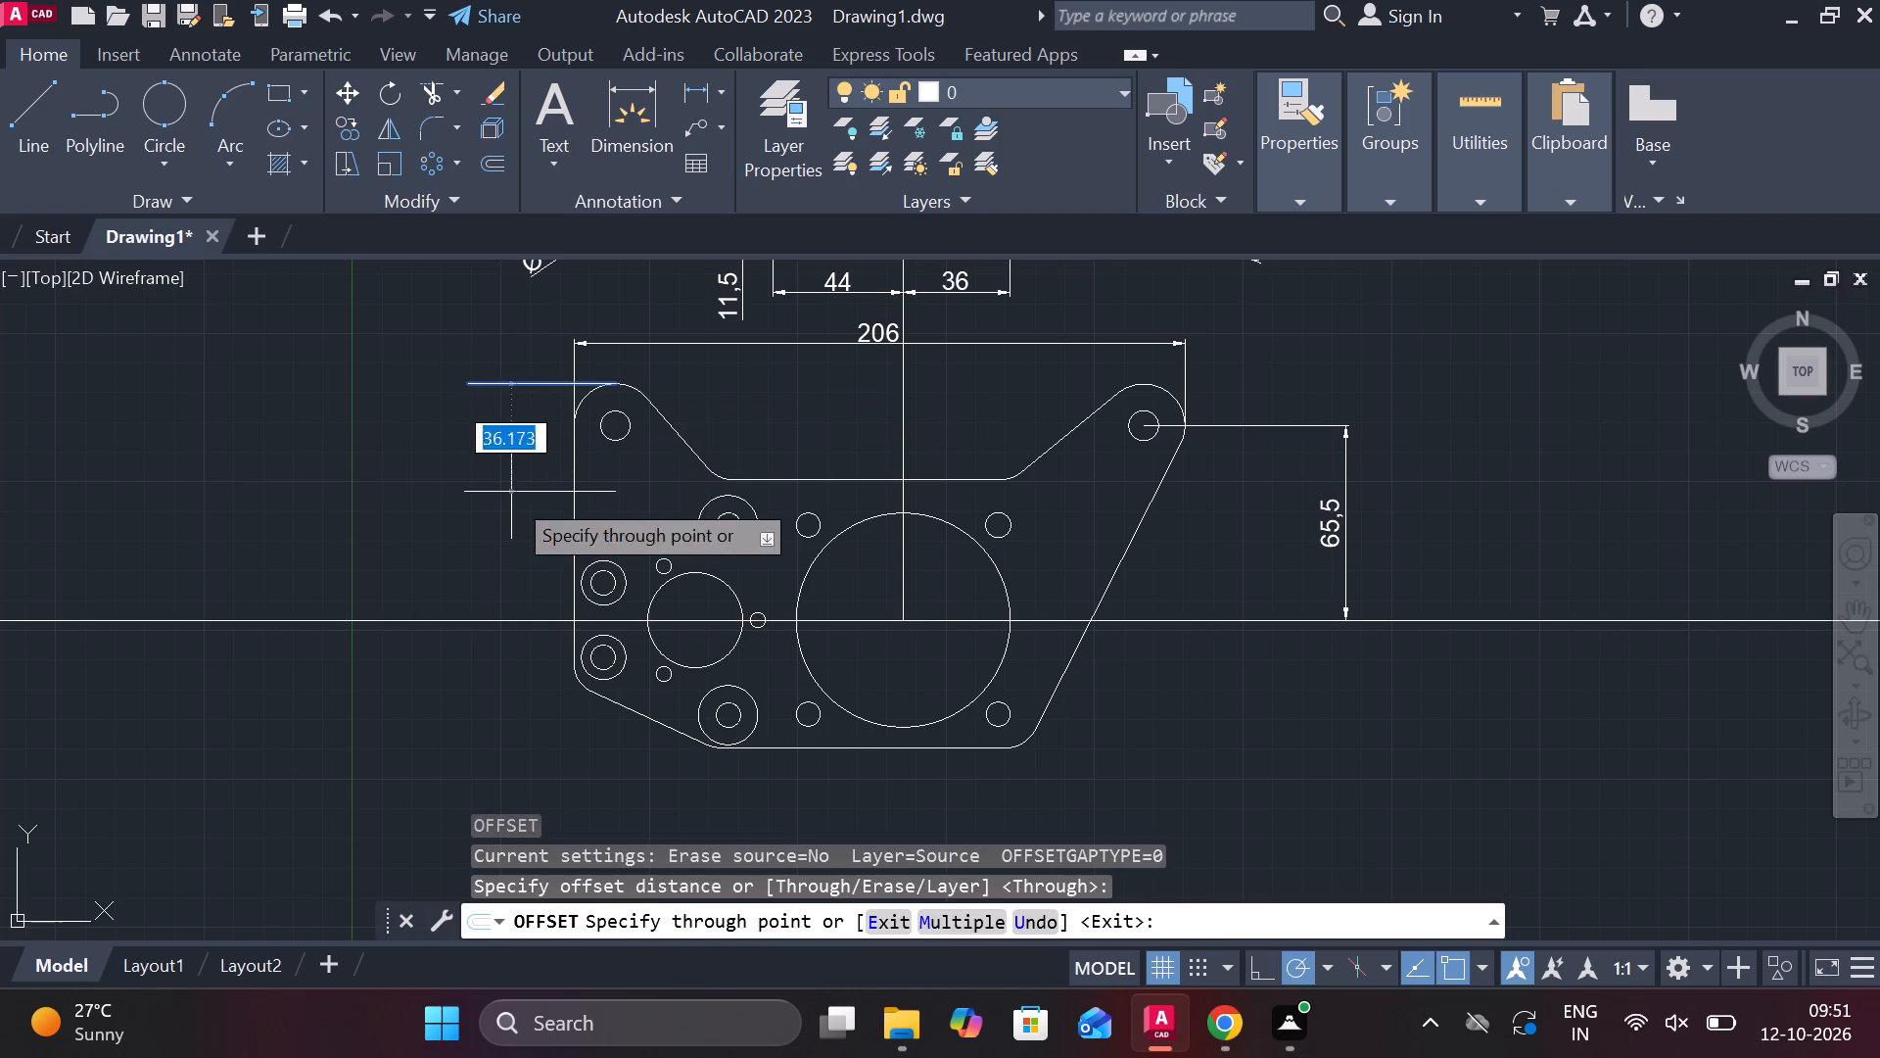
{"action": "type", "text": "123.5"}
{"action": "key", "text": "space"}
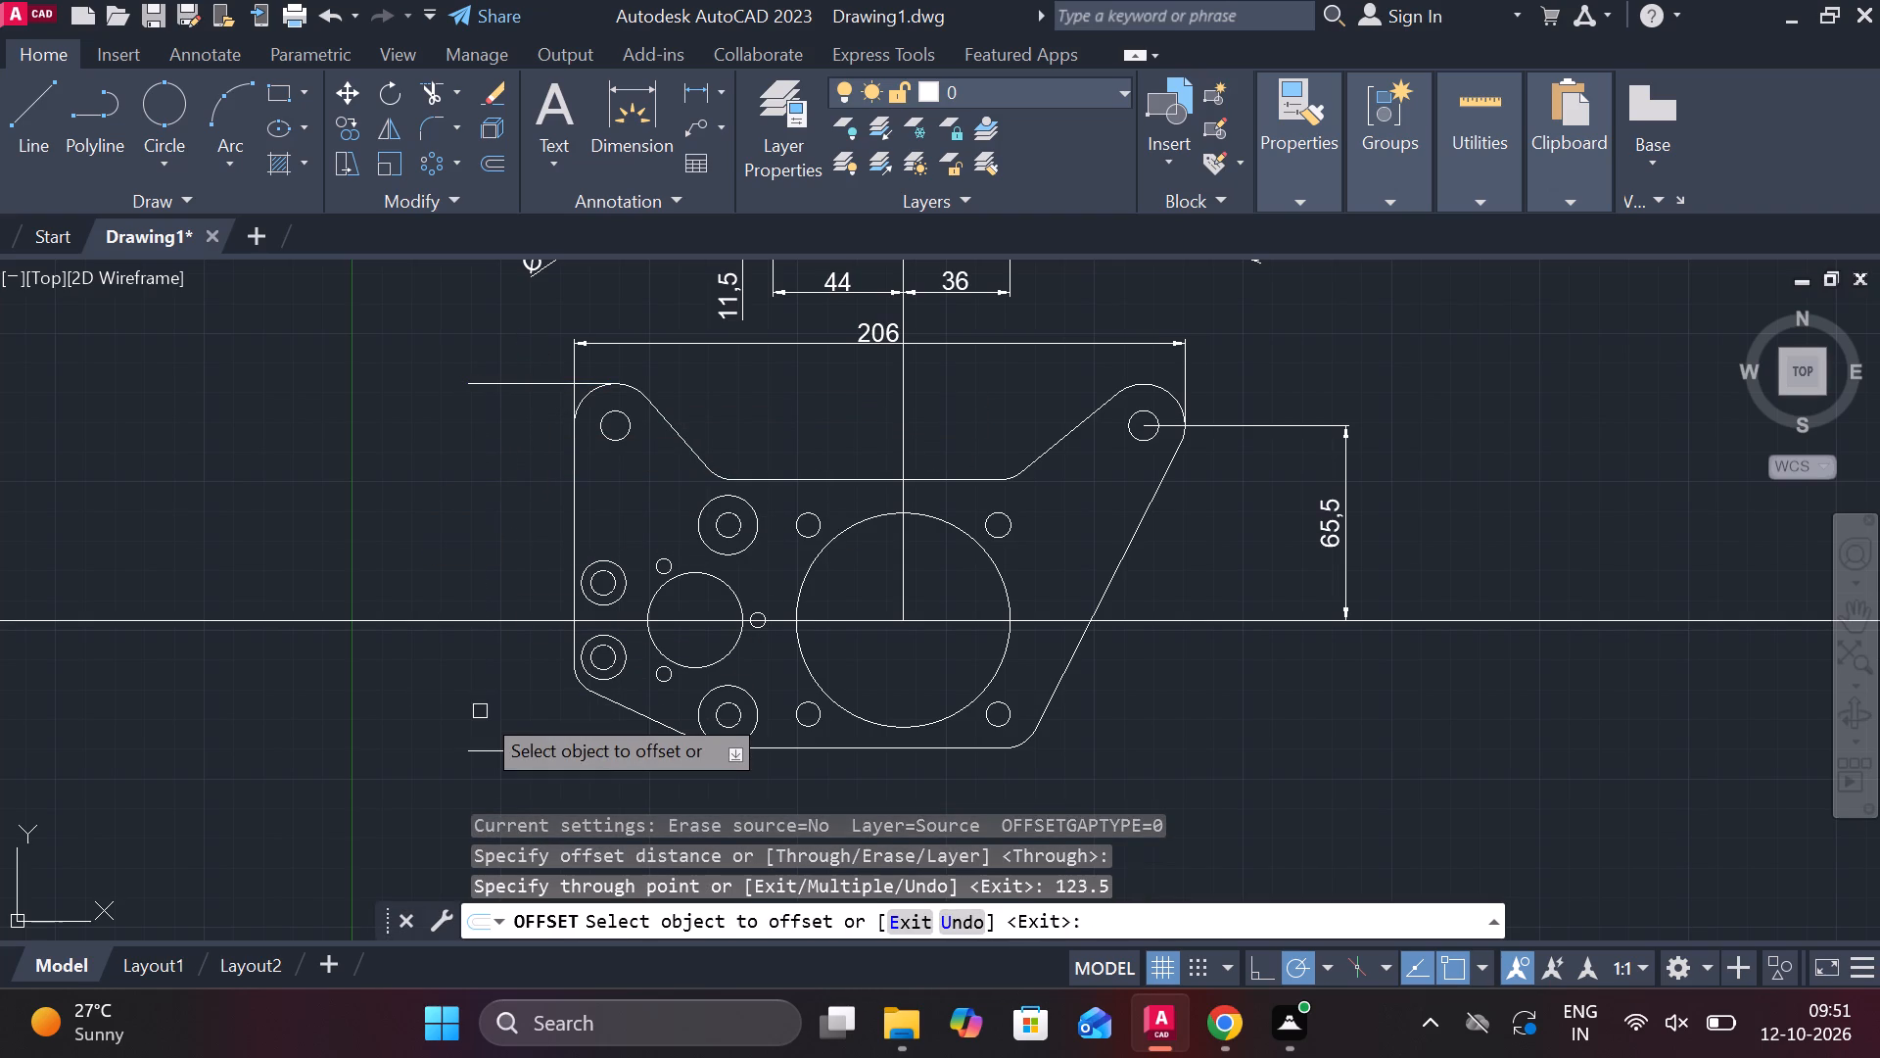
{"action": "key", "text": "Escape"}
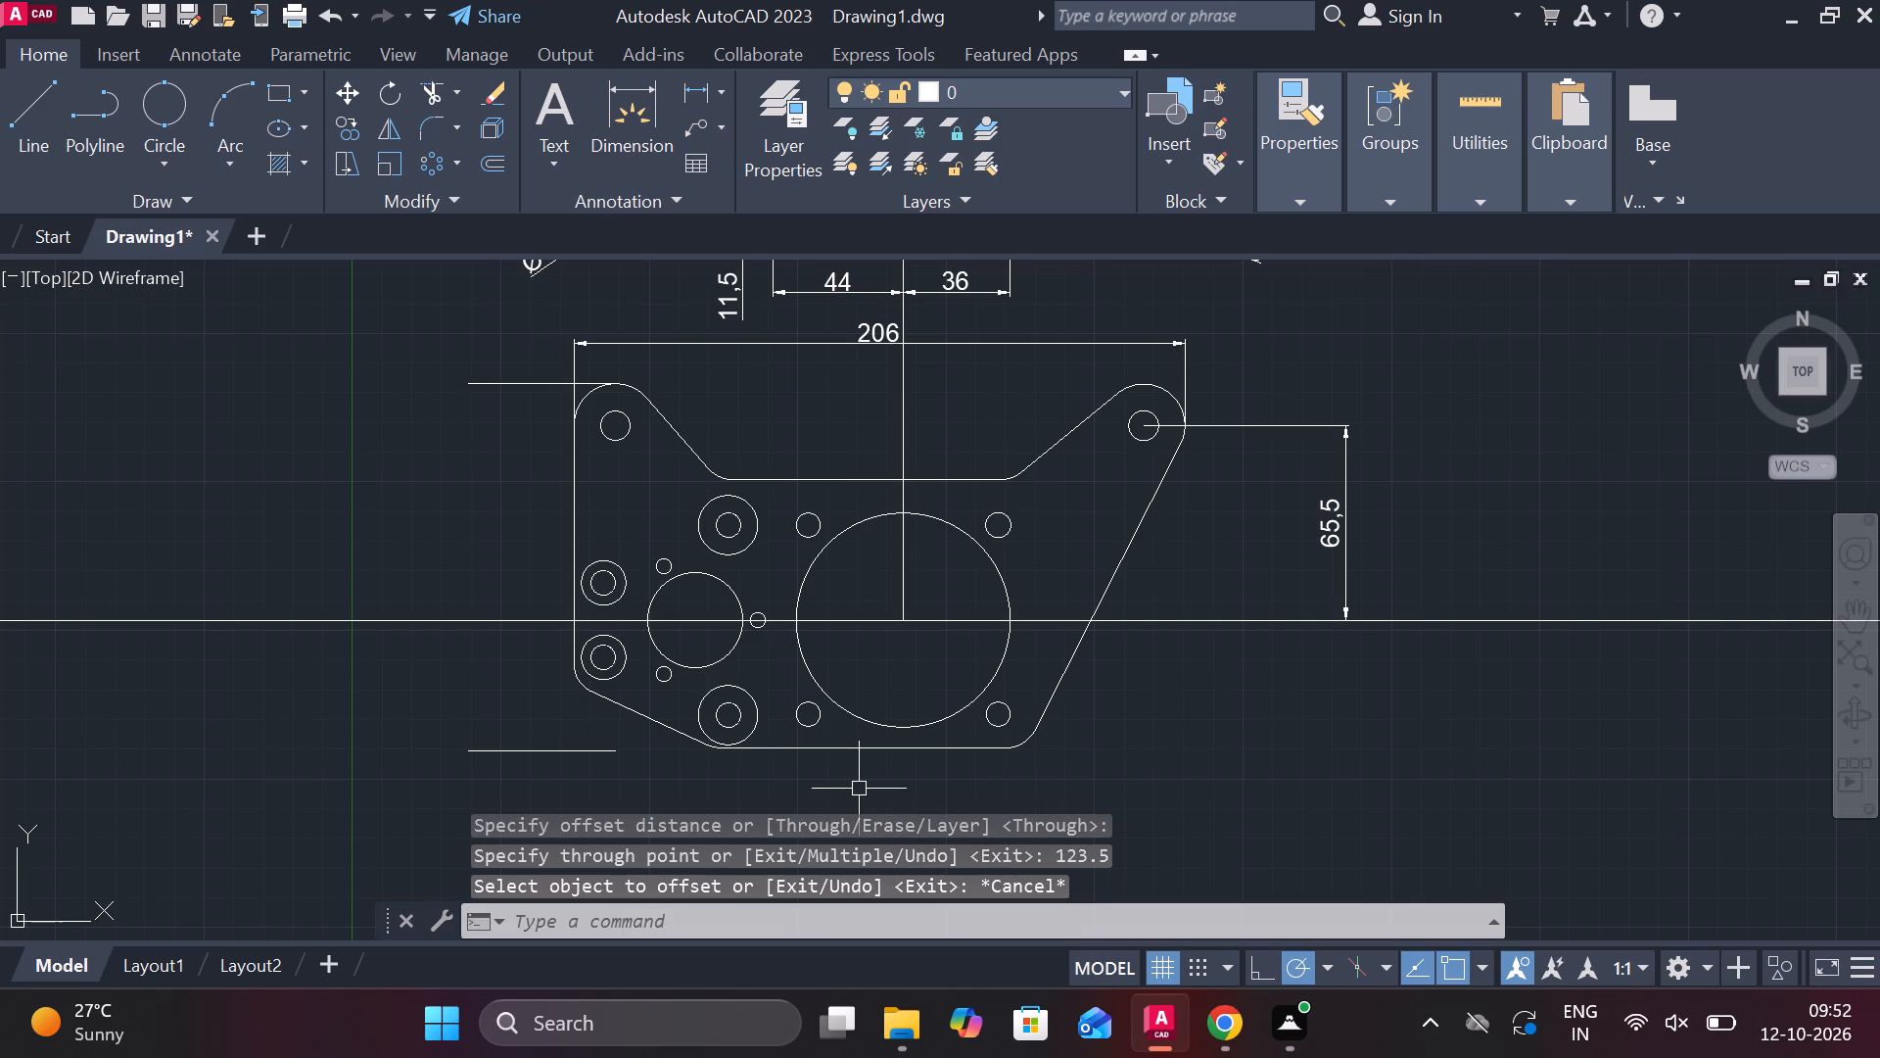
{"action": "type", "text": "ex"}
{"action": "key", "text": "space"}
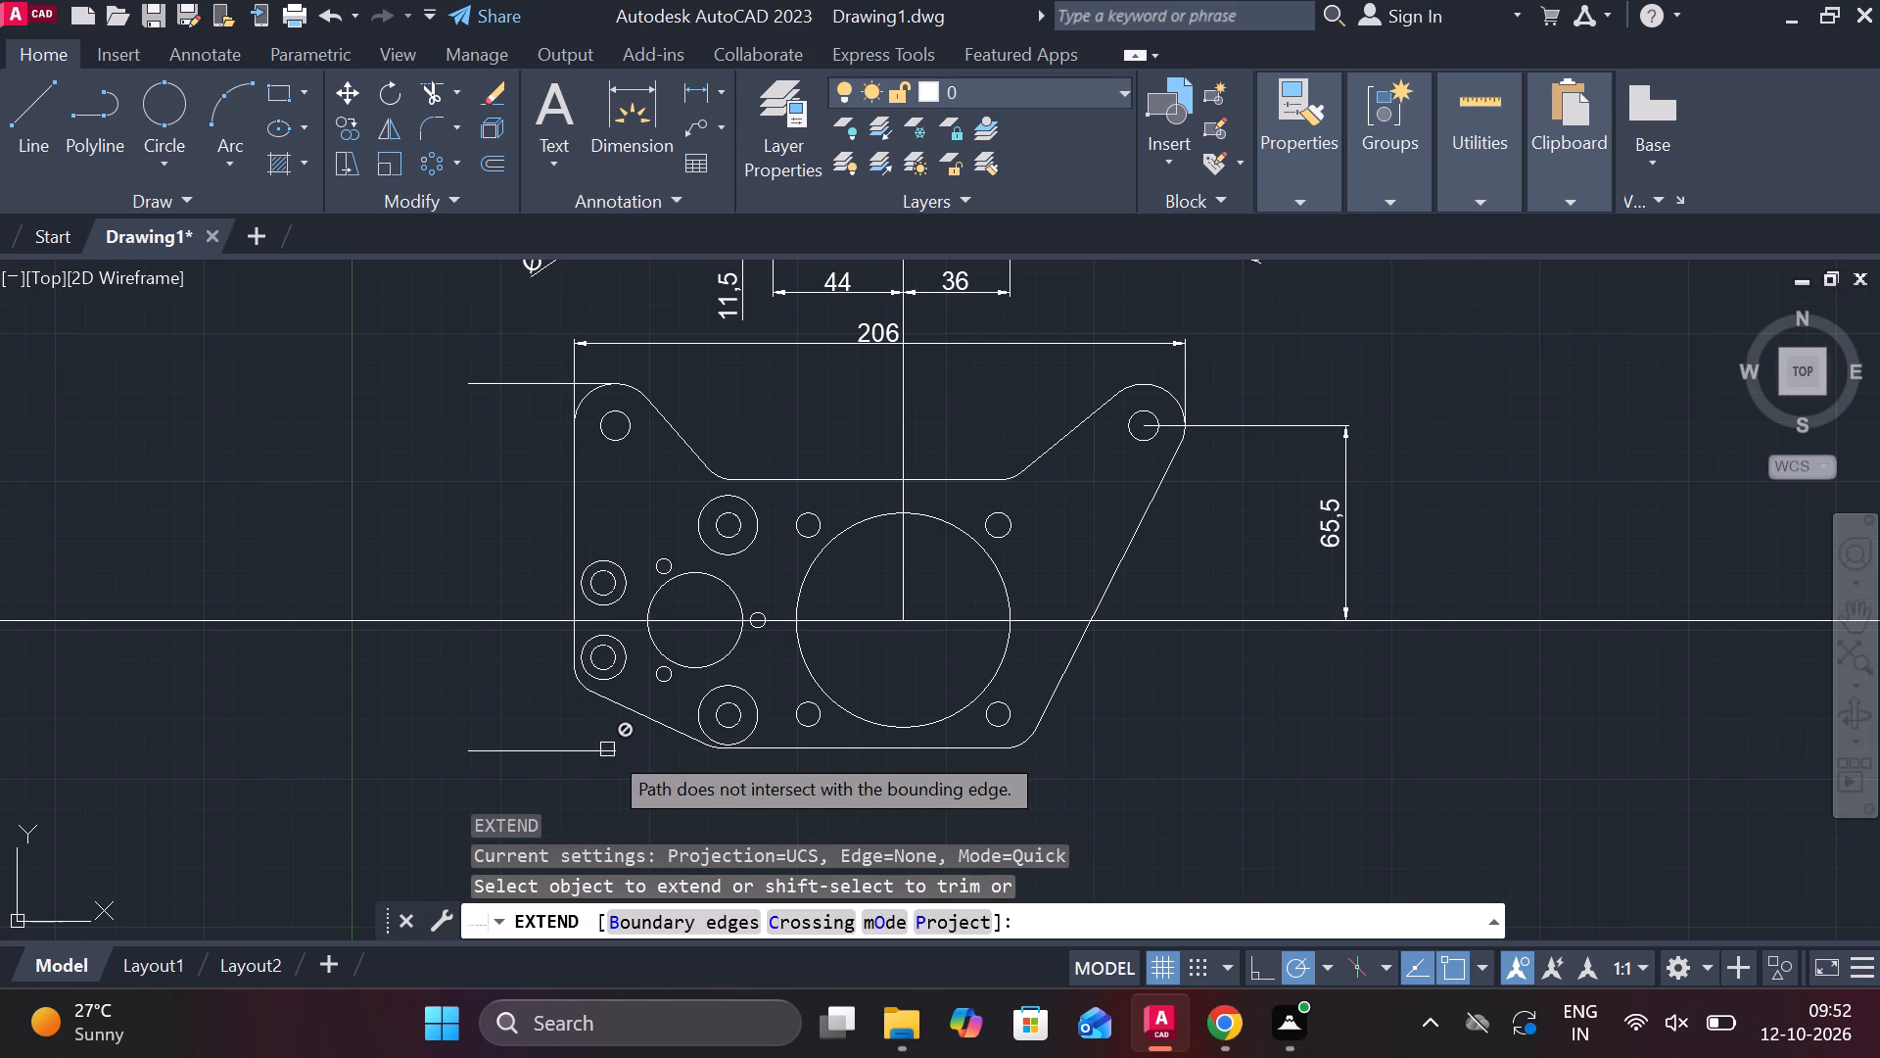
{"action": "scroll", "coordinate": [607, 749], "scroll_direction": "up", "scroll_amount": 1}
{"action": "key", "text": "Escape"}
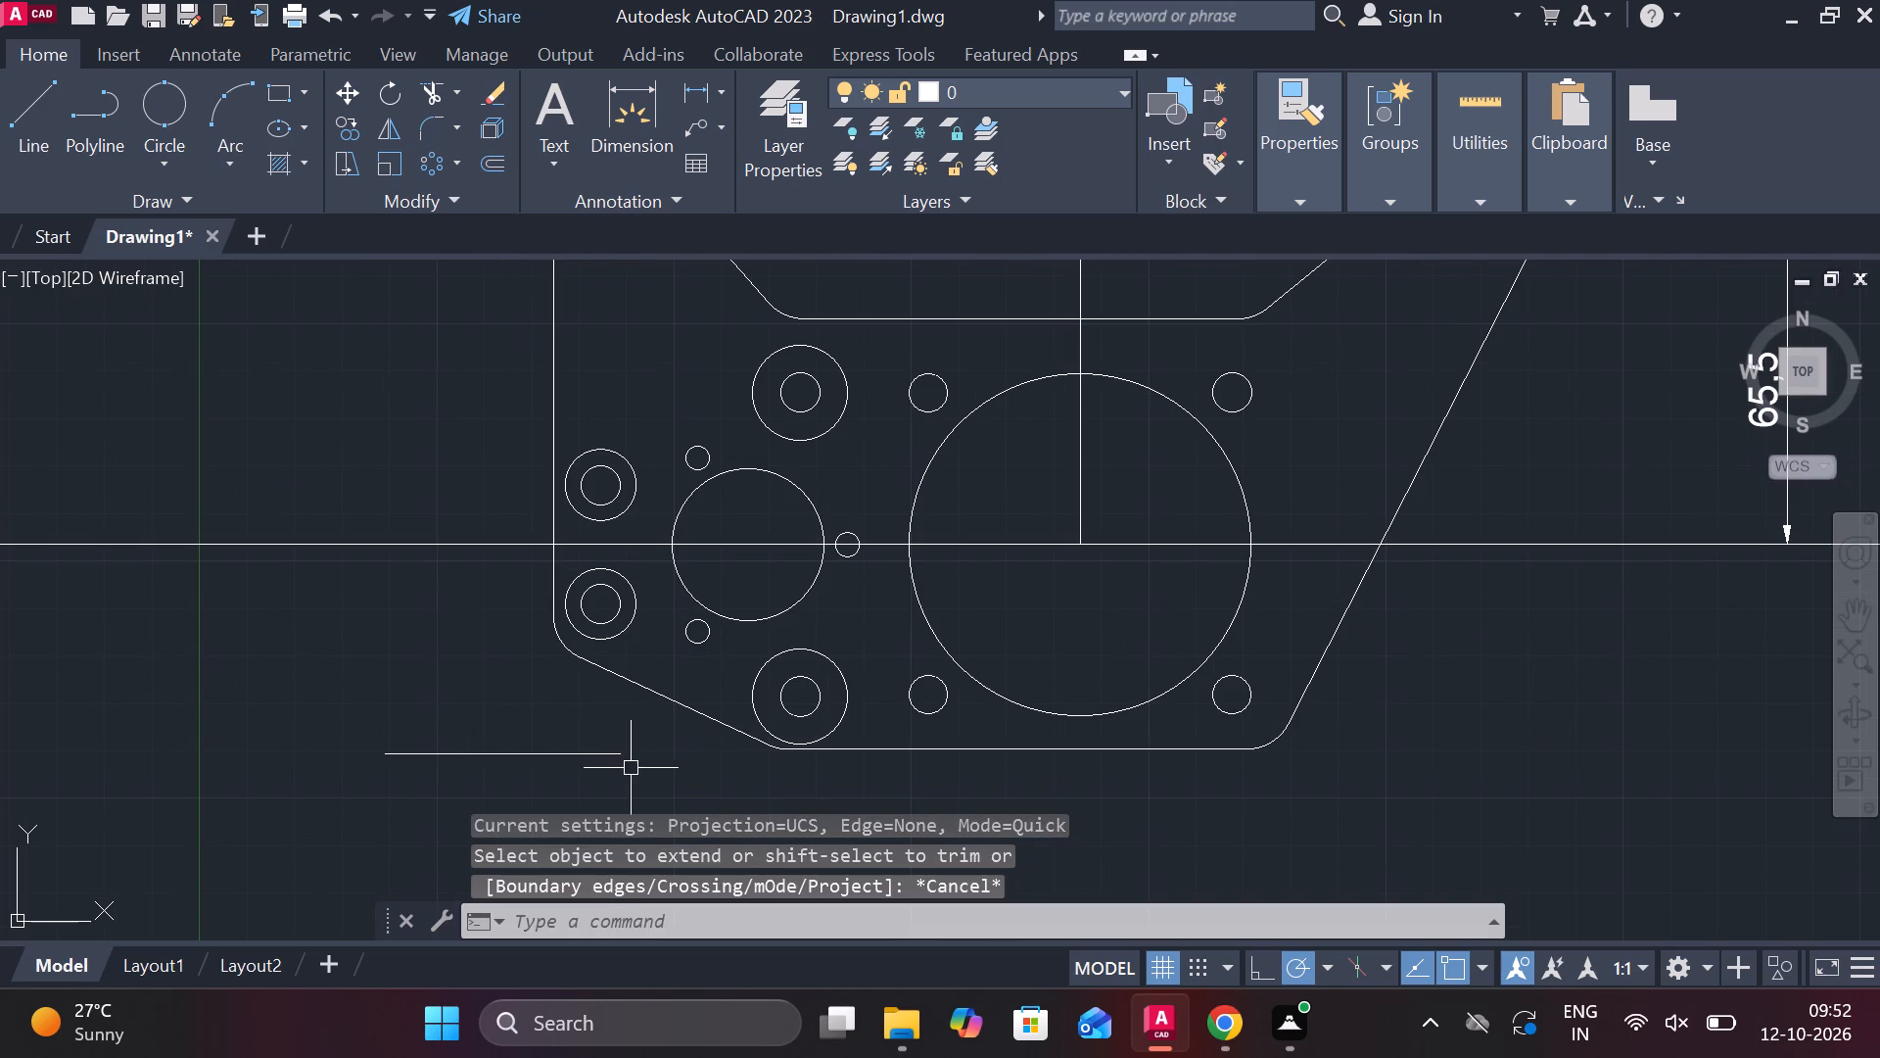
Lengthen the lower reference line rightward by about 178 so it runs past the plate's lower-right corner.
{"action": "left_click", "coordinate": [562, 753]}
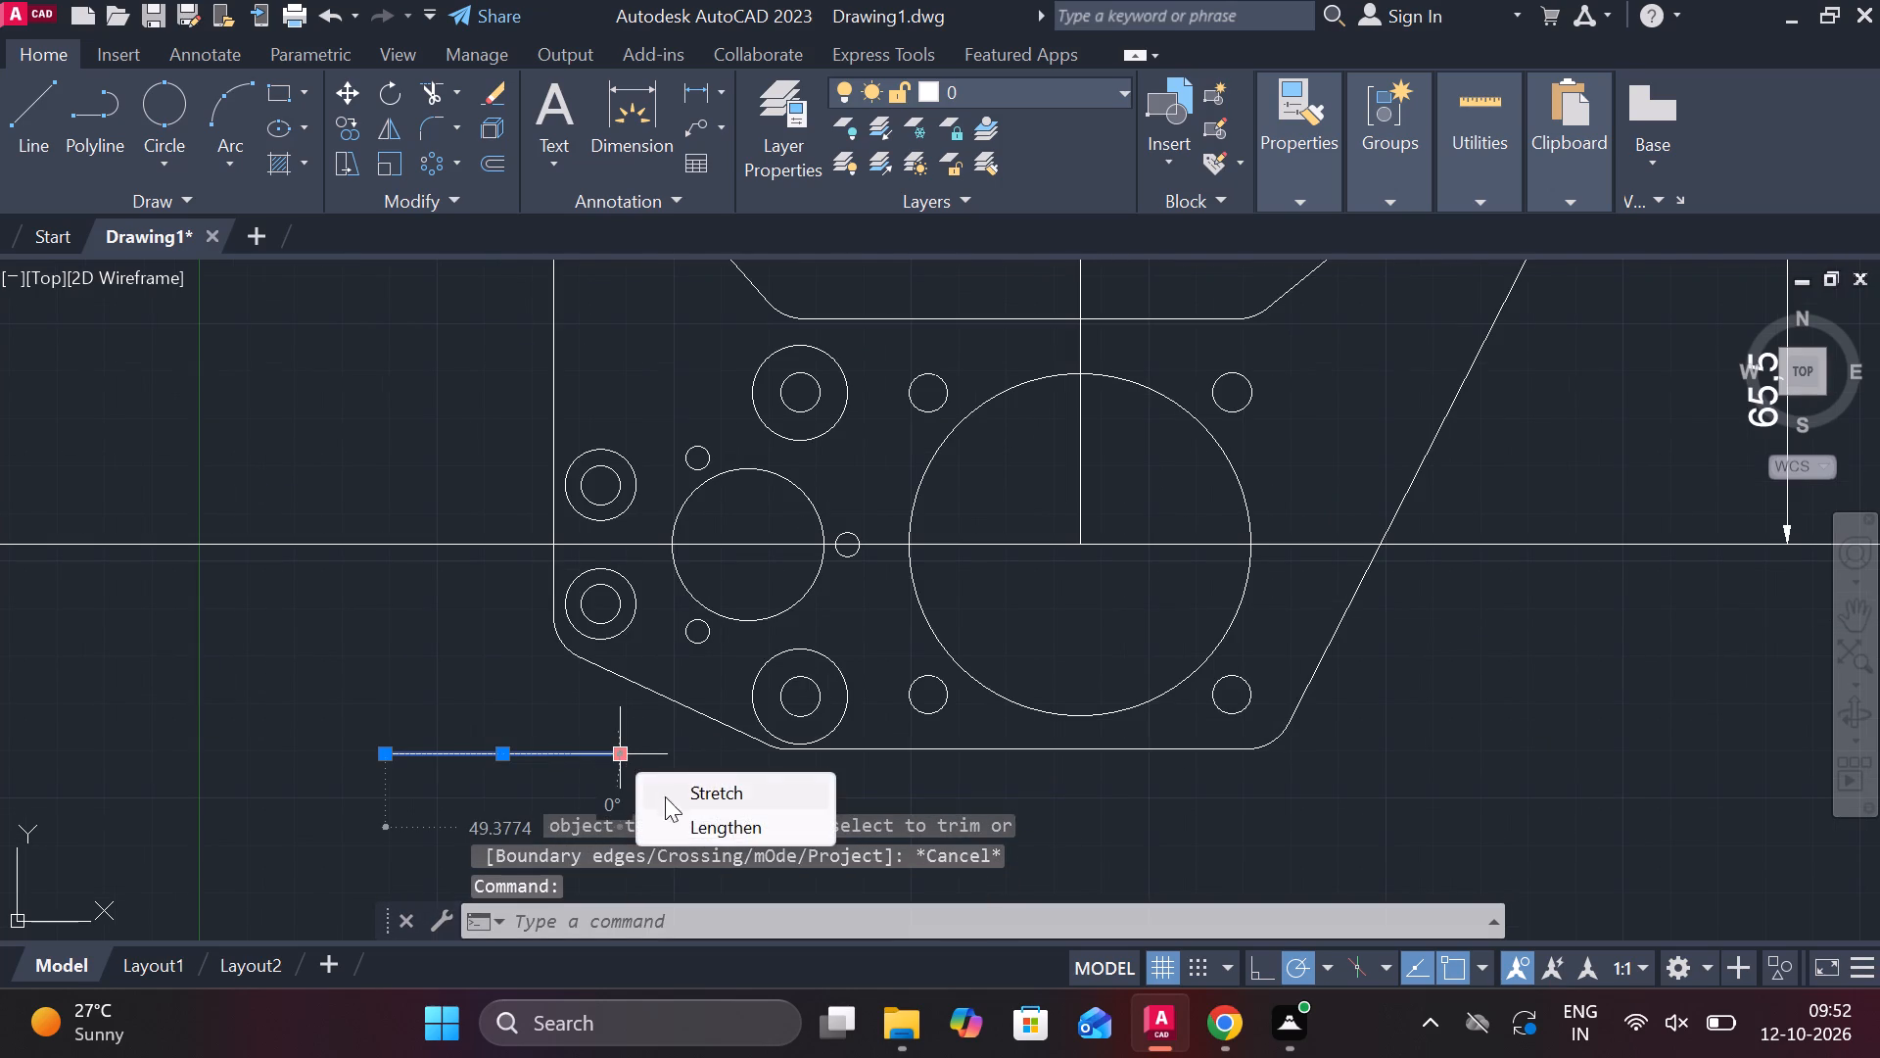
{"action": "left_click_drag", "start_coordinate": [702, 824], "coordinate": [730, 826]}
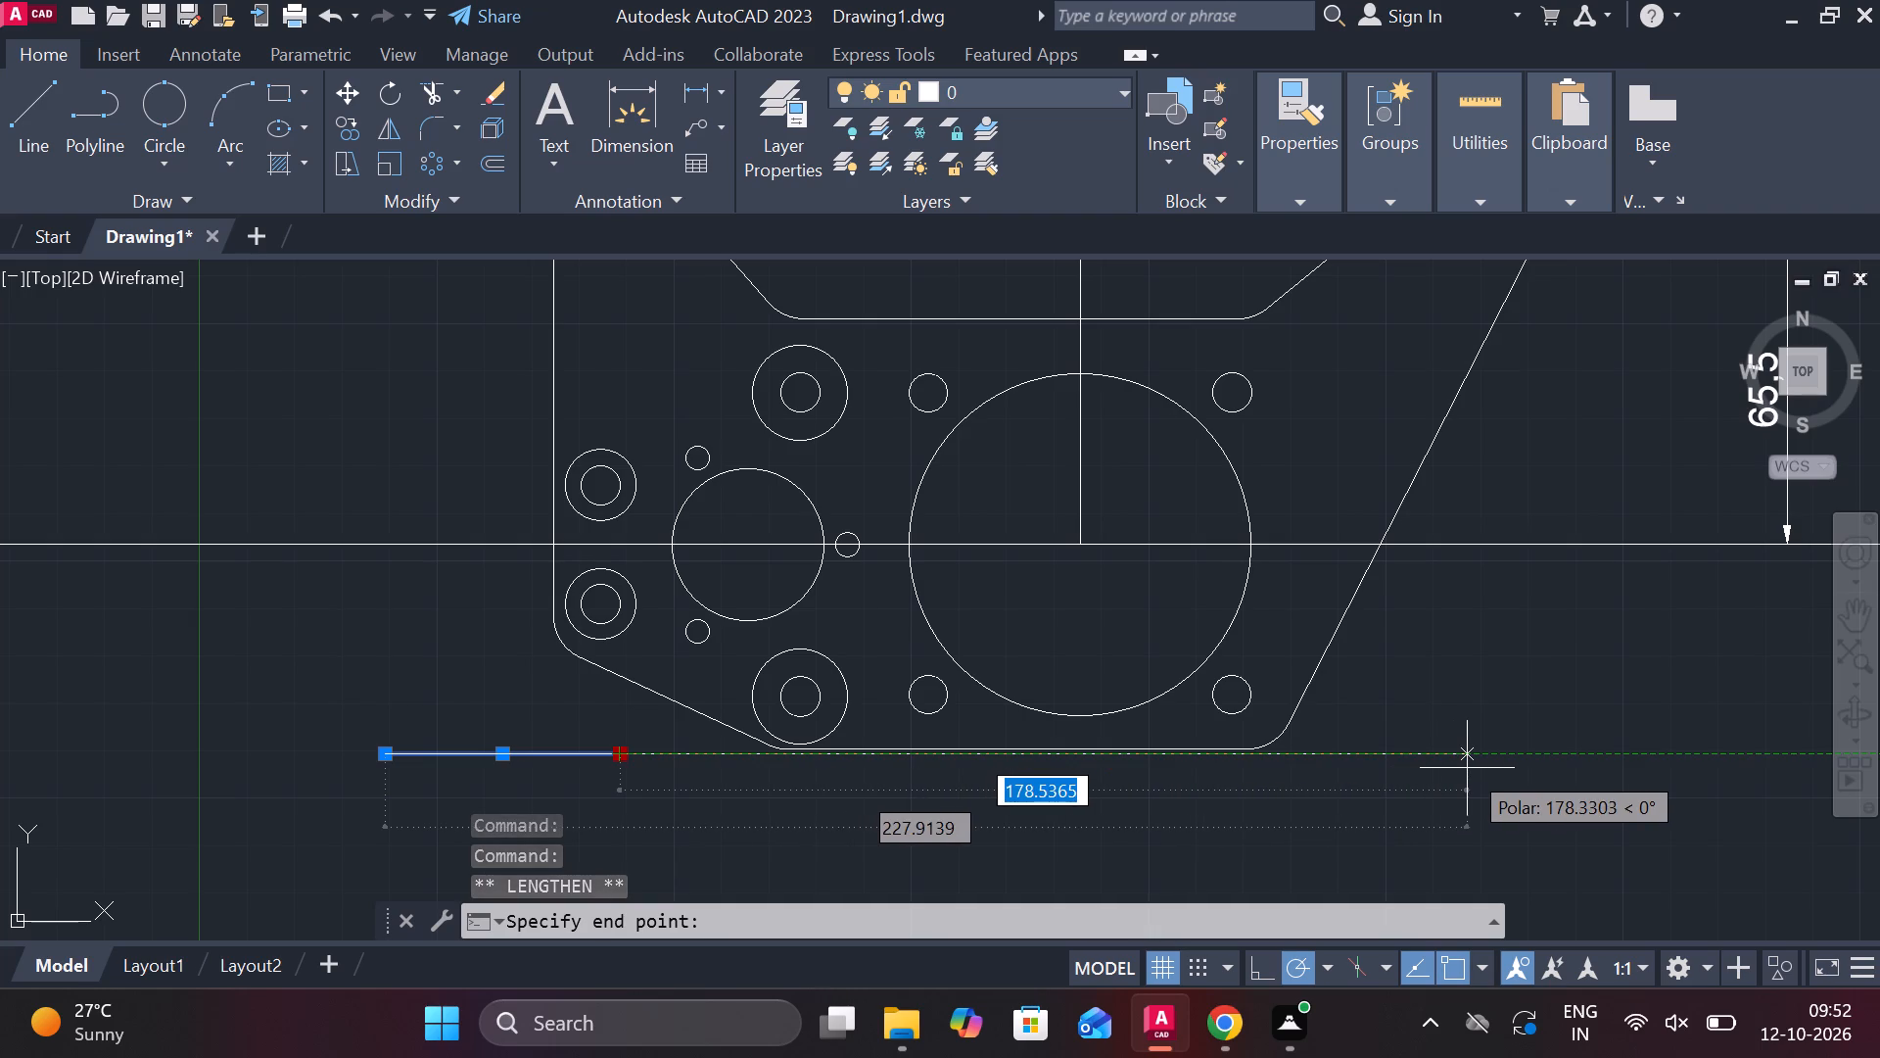
{"action": "left_click", "coordinate": [1467, 768]}
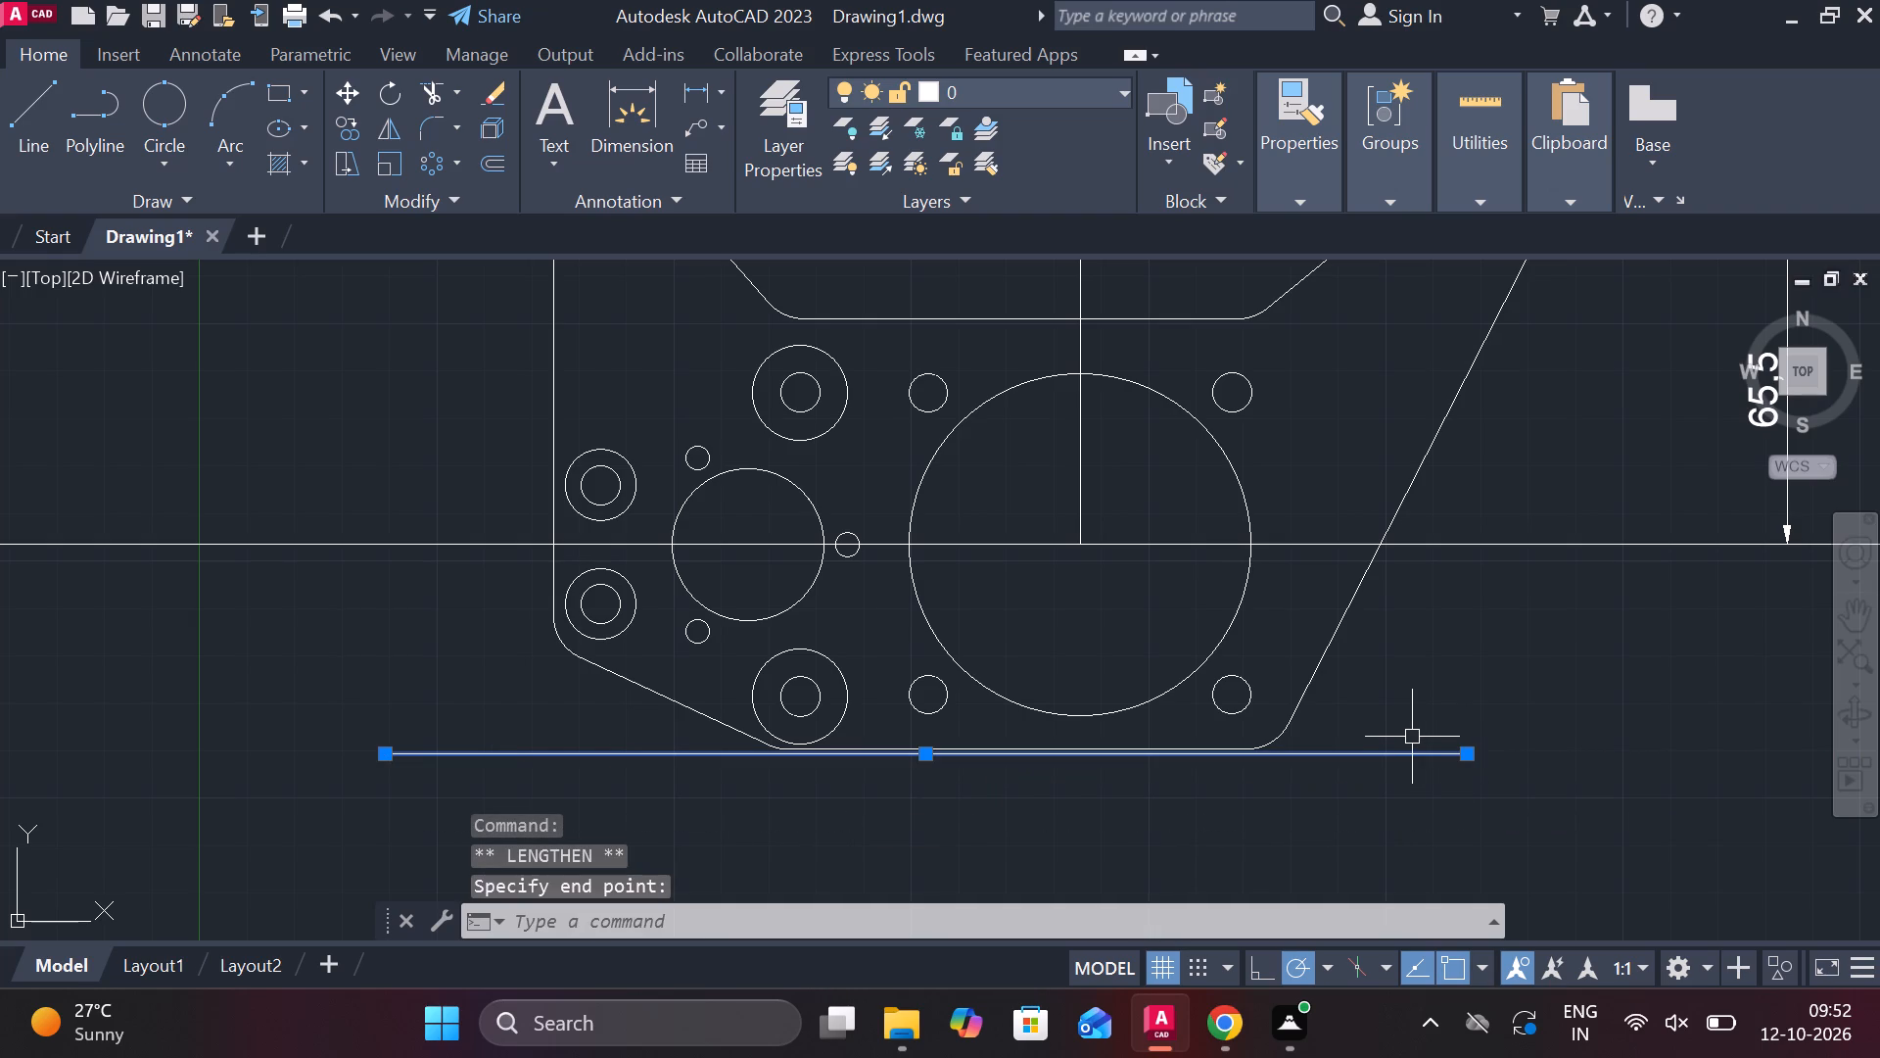
{"action": "key", "text": "Escape"}
Erase the rounded corner arc at the plate's lower right.
{"action": "scroll", "coordinate": [1412, 735], "scroll_direction": "up", "scroll_amount": 2}
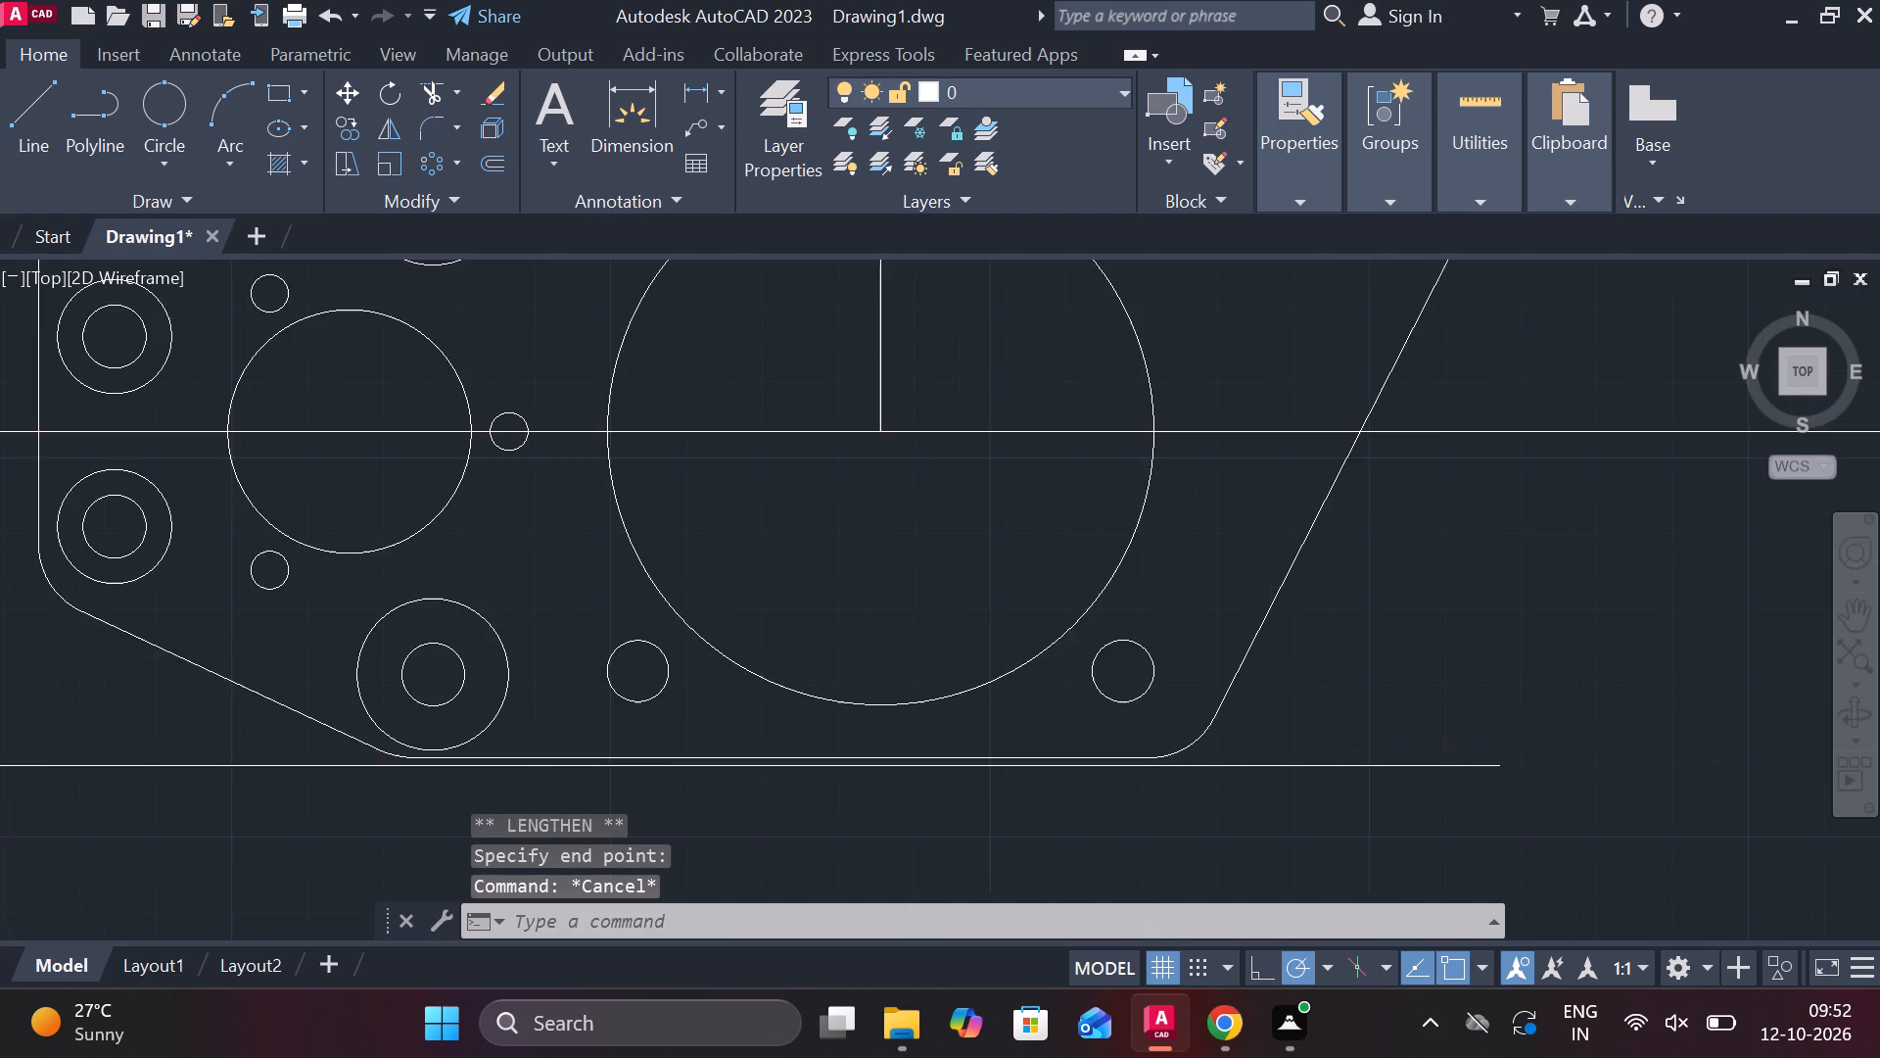
{"action": "left_click", "coordinate": [1061, 753]}
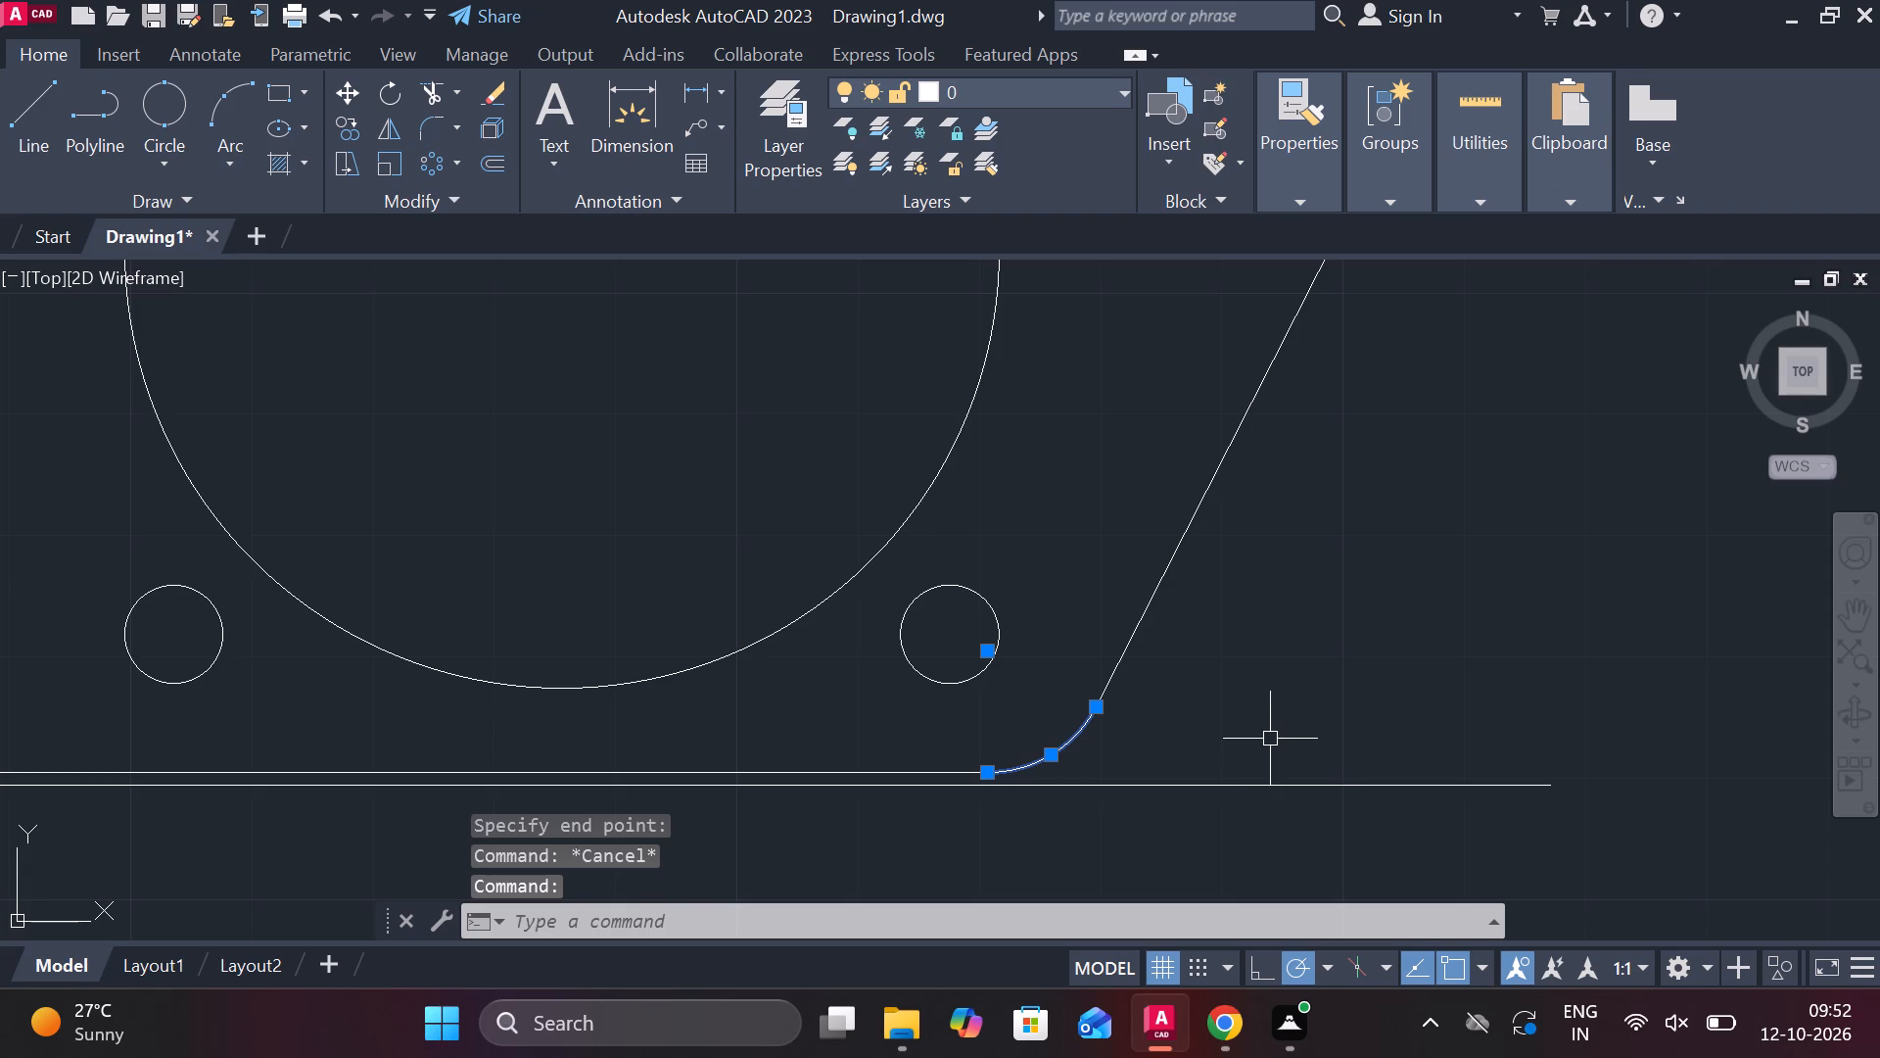
{"action": "type", "text": "e"}
{"action": "key", "text": "space"}
Extend the plate's slanted right edge down to the lower reference line.
{"action": "type", "text": "ex"}
{"action": "key", "text": "space"}
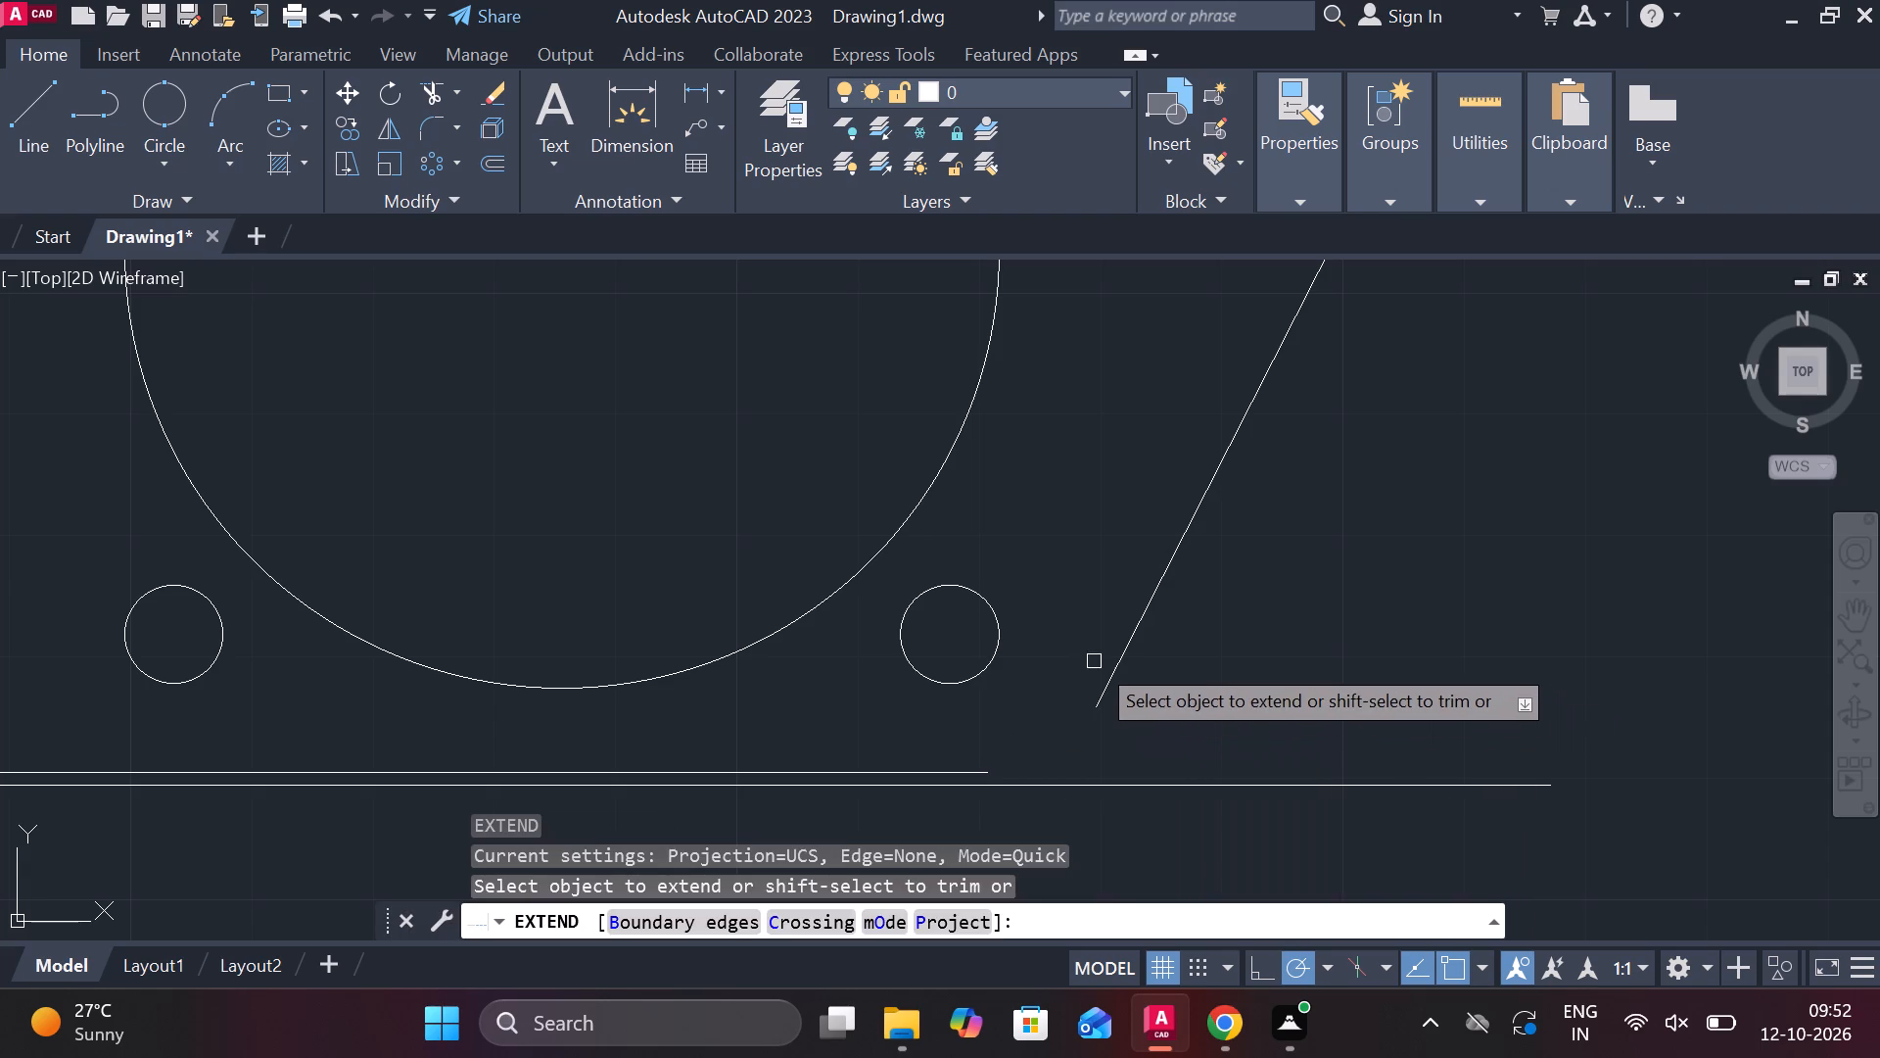
{"action": "left_click", "coordinate": [1107, 677]}
{"action": "scroll", "coordinate": [1202, 735], "scroll_direction": "down", "scroll_amount": 2}
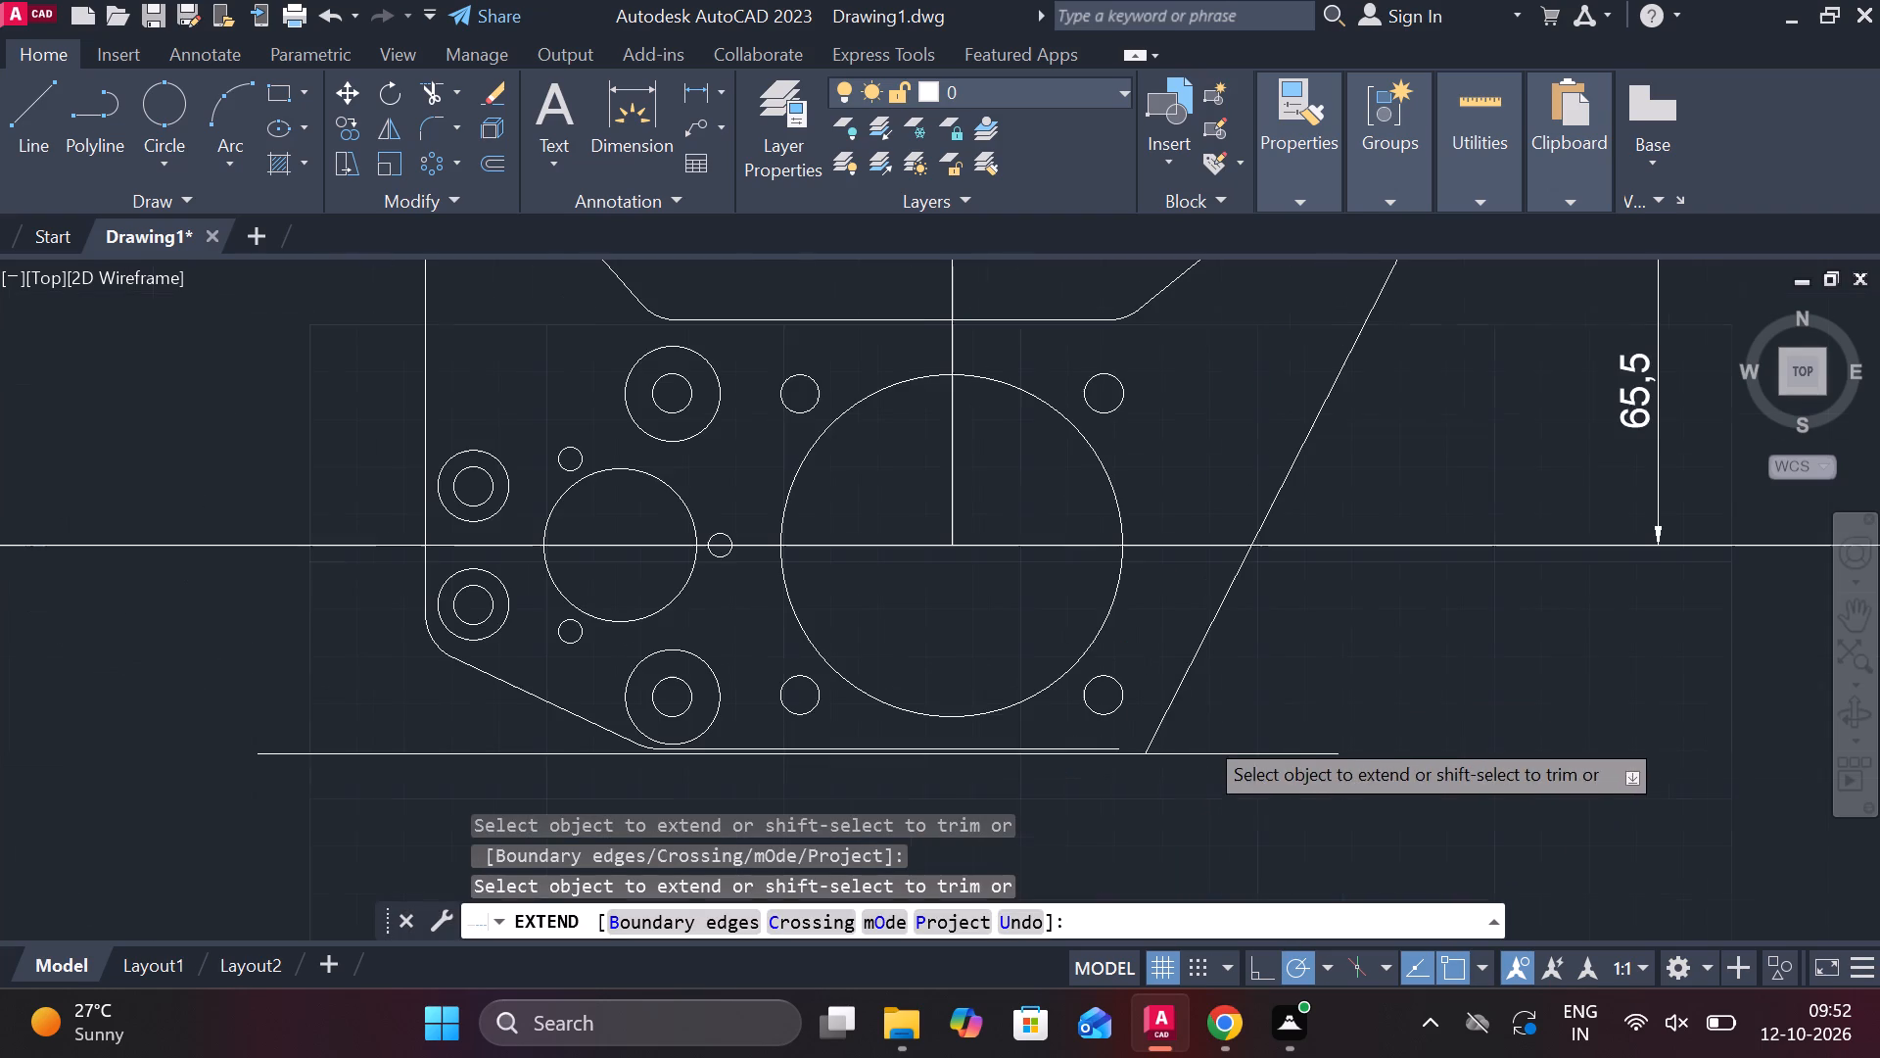
{"action": "middle_click_drag", "start_coordinate": [937, 774], "coordinate": [1143, 745]}
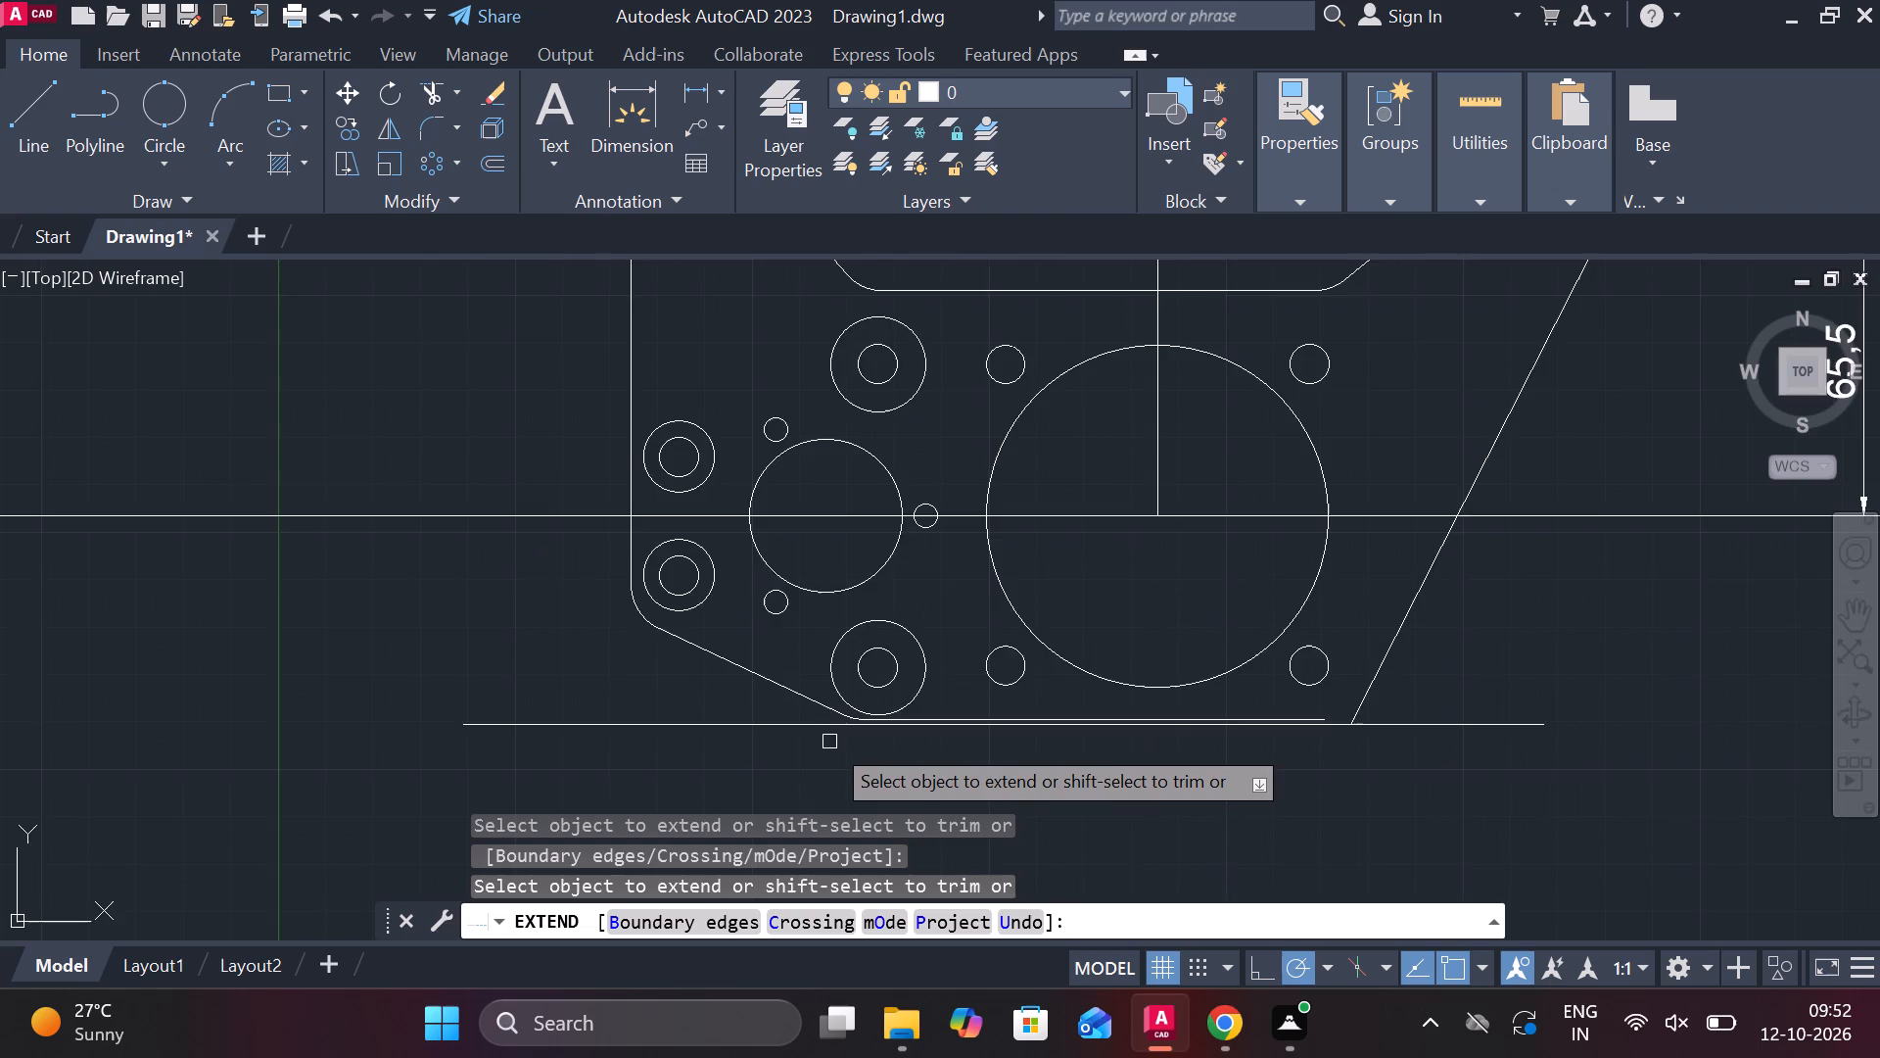
{"action": "scroll", "coordinate": [829, 742], "scroll_direction": "up", "scroll_amount": 2}
{"action": "key", "text": "Escape"}
Erase the plate's lower-left slanted edge together with the rounded corner arcs at both of its ends.
{"action": "left_click", "coordinate": [850, 675]}
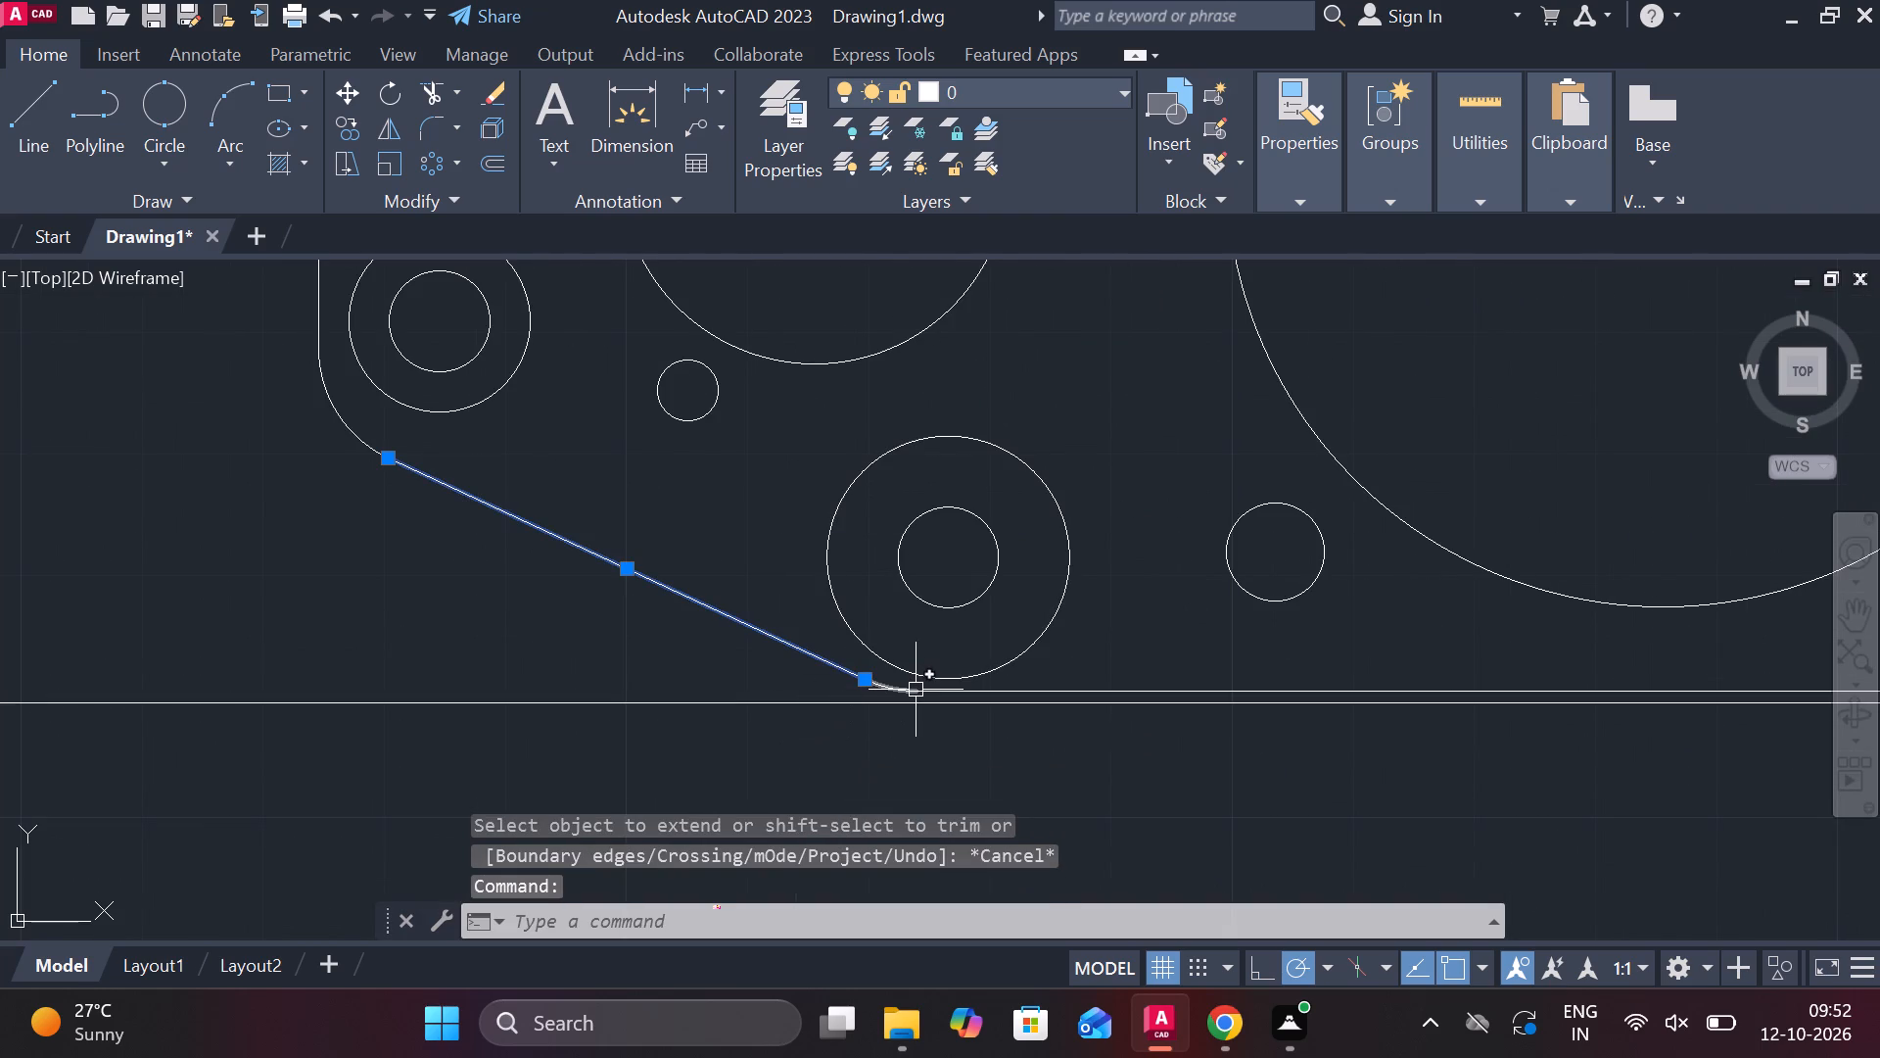
{"action": "left_click", "coordinate": [911, 690]}
{"action": "type", "text": "e"}
{"action": "key", "text": "space"}
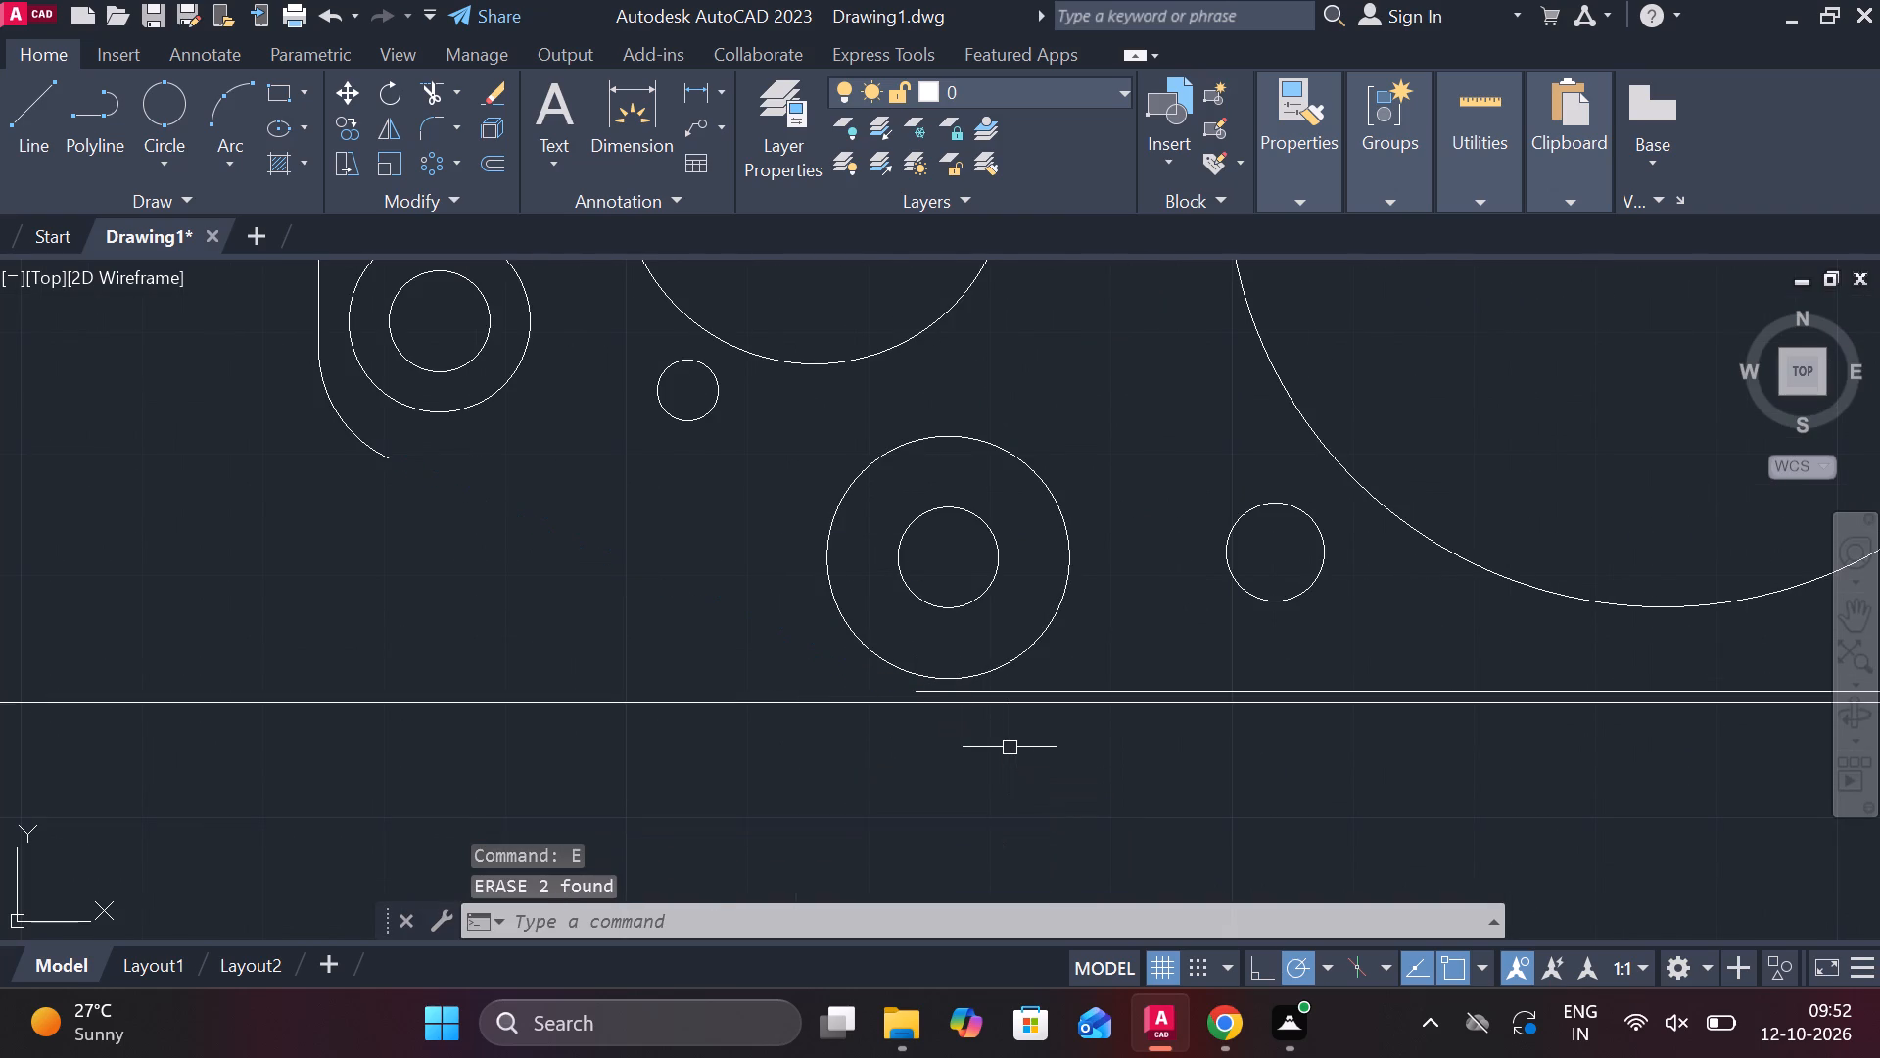
{"action": "scroll", "coordinate": [567, 614], "scroll_direction": "down", "scroll_amount": 1}
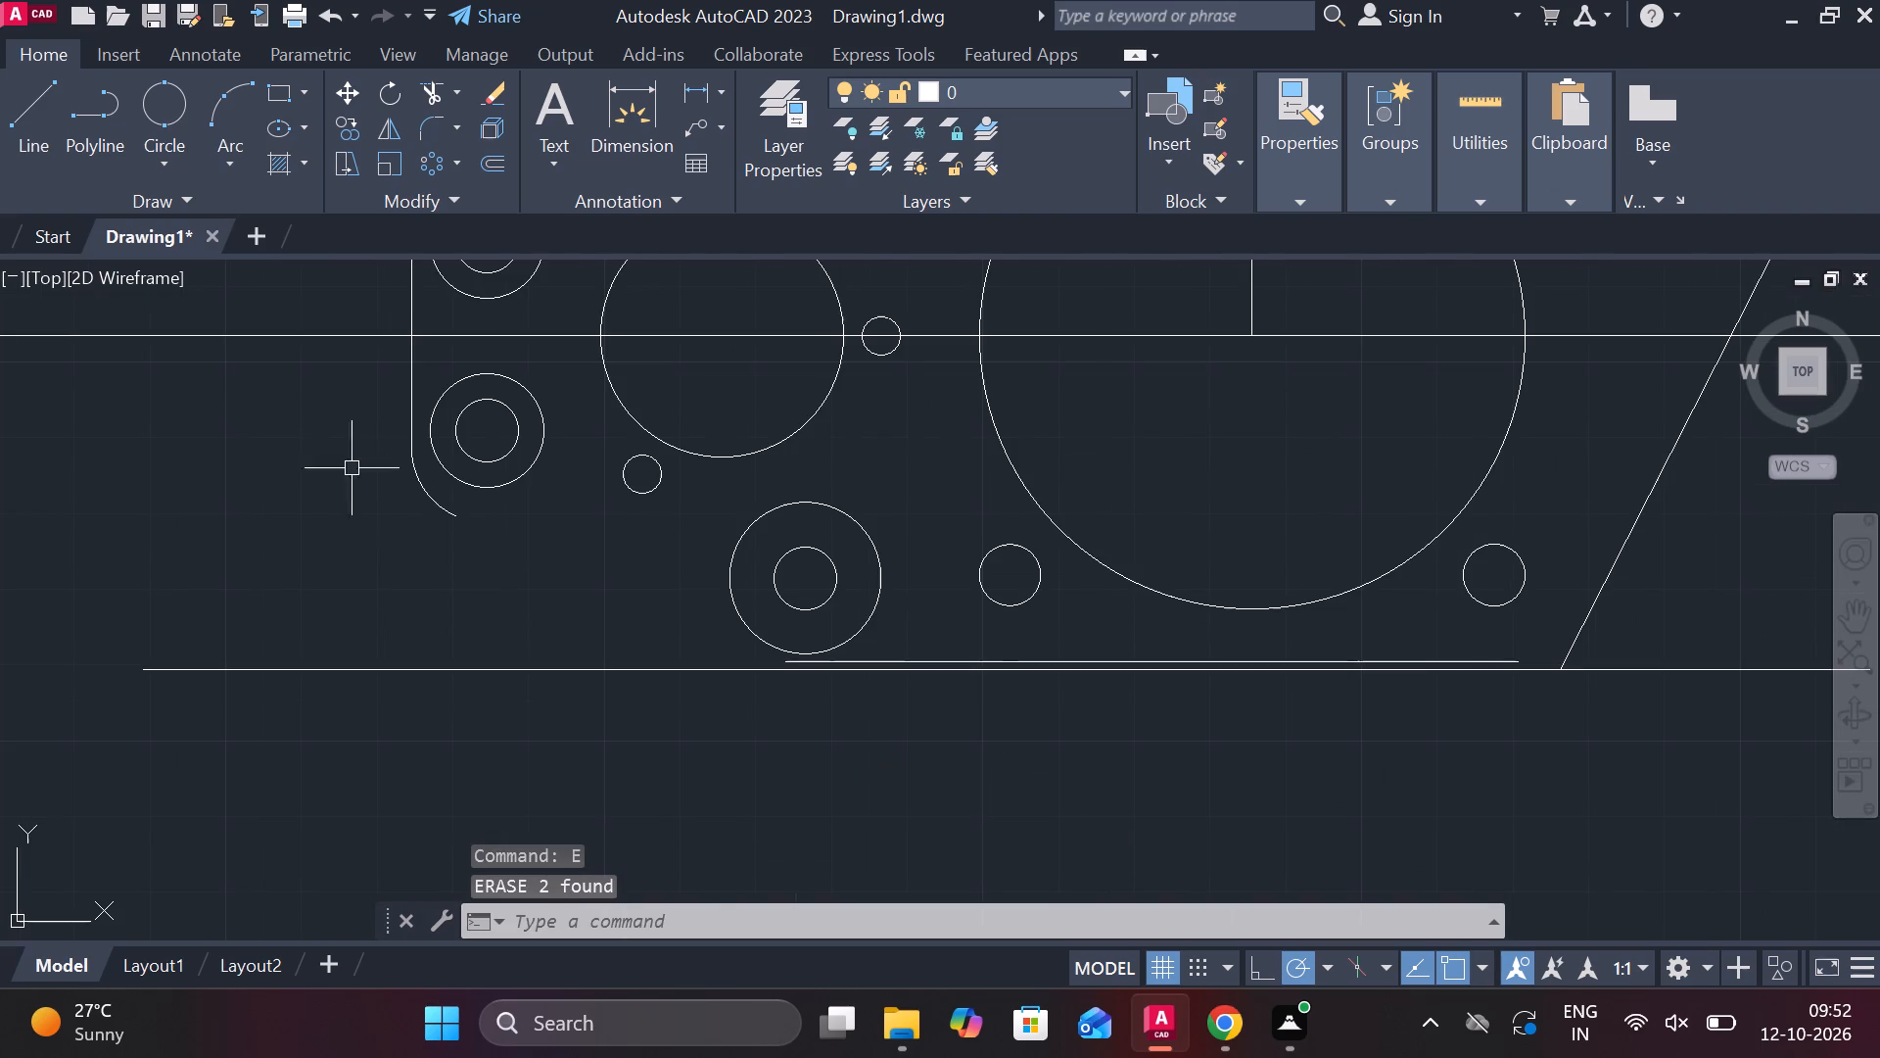
{"action": "left_click", "coordinate": [424, 484]}
{"action": "type", "text": "e"}
{"action": "key", "text": "space"}
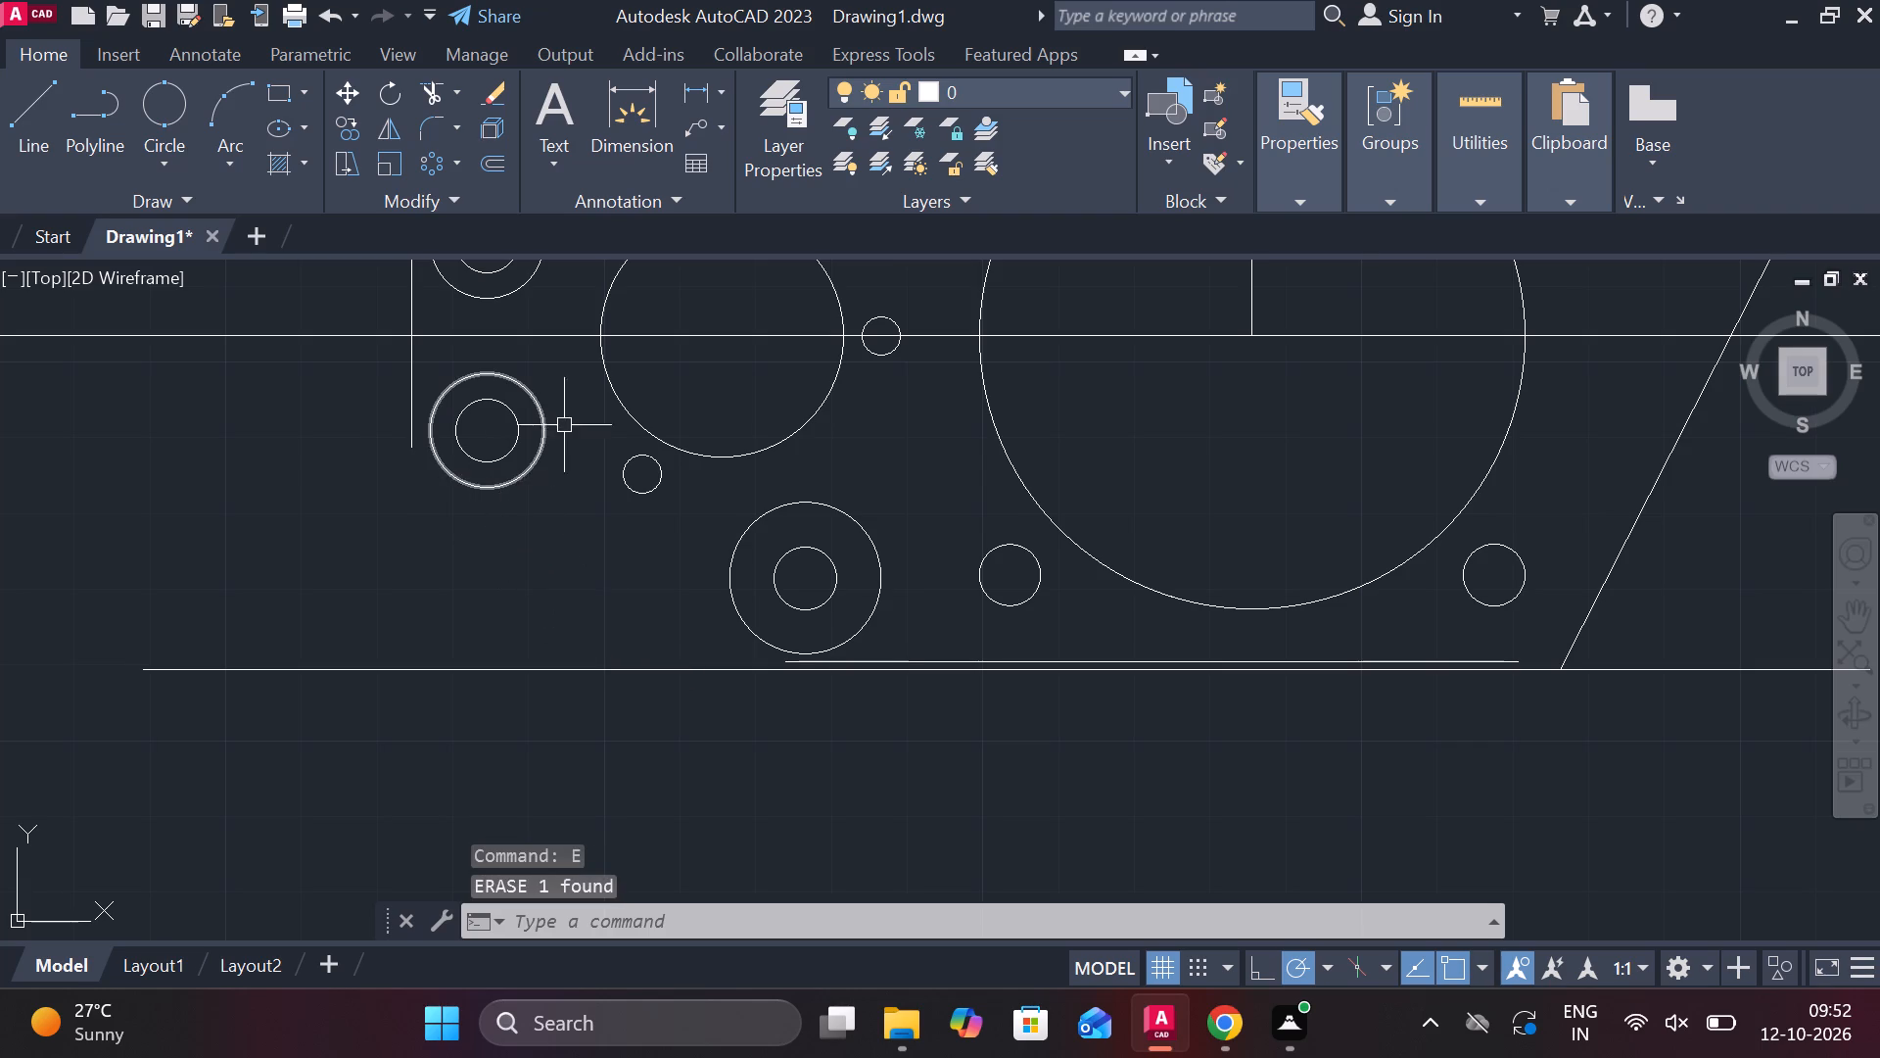
Stretch the lower end of the plate's left vertical edge downward, stopping above the lower reference line.
{"action": "left_click", "coordinate": [410, 415]}
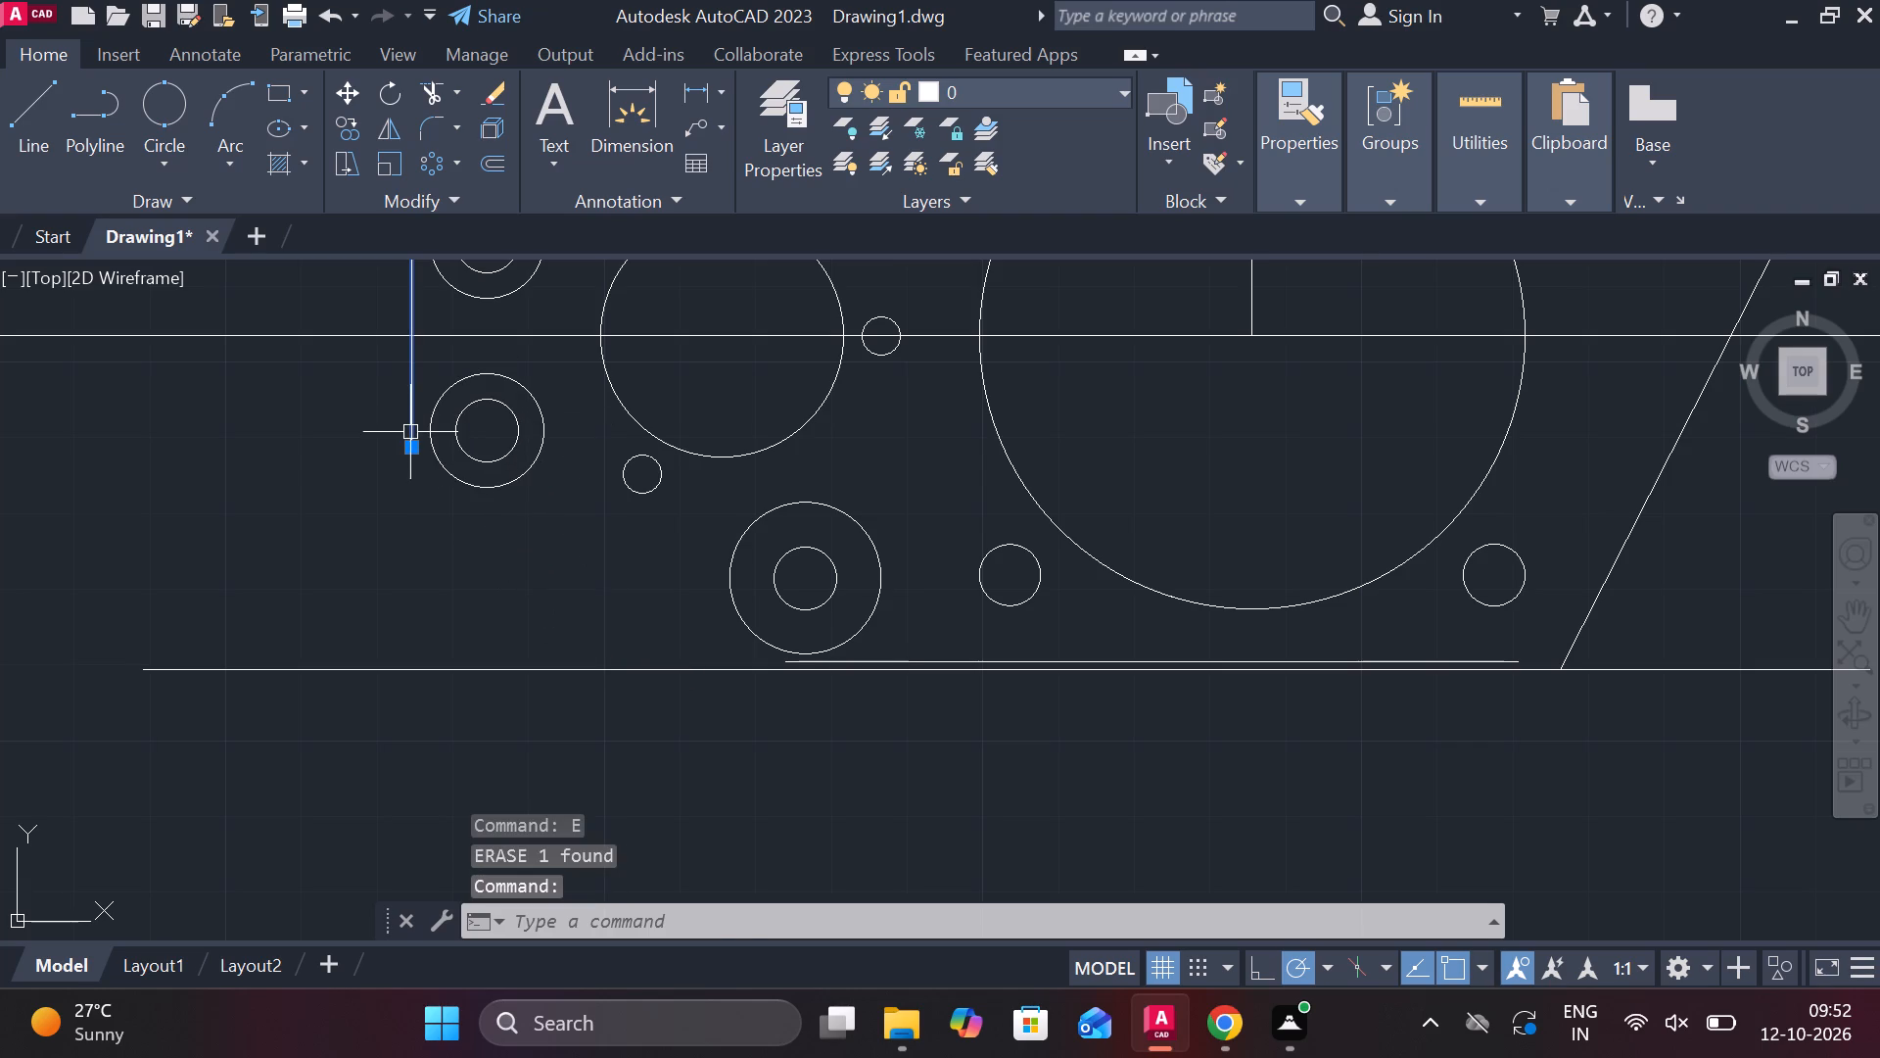
{"action": "left_click", "coordinate": [410, 444]}
{"action": "left_click", "coordinate": [396, 581]}
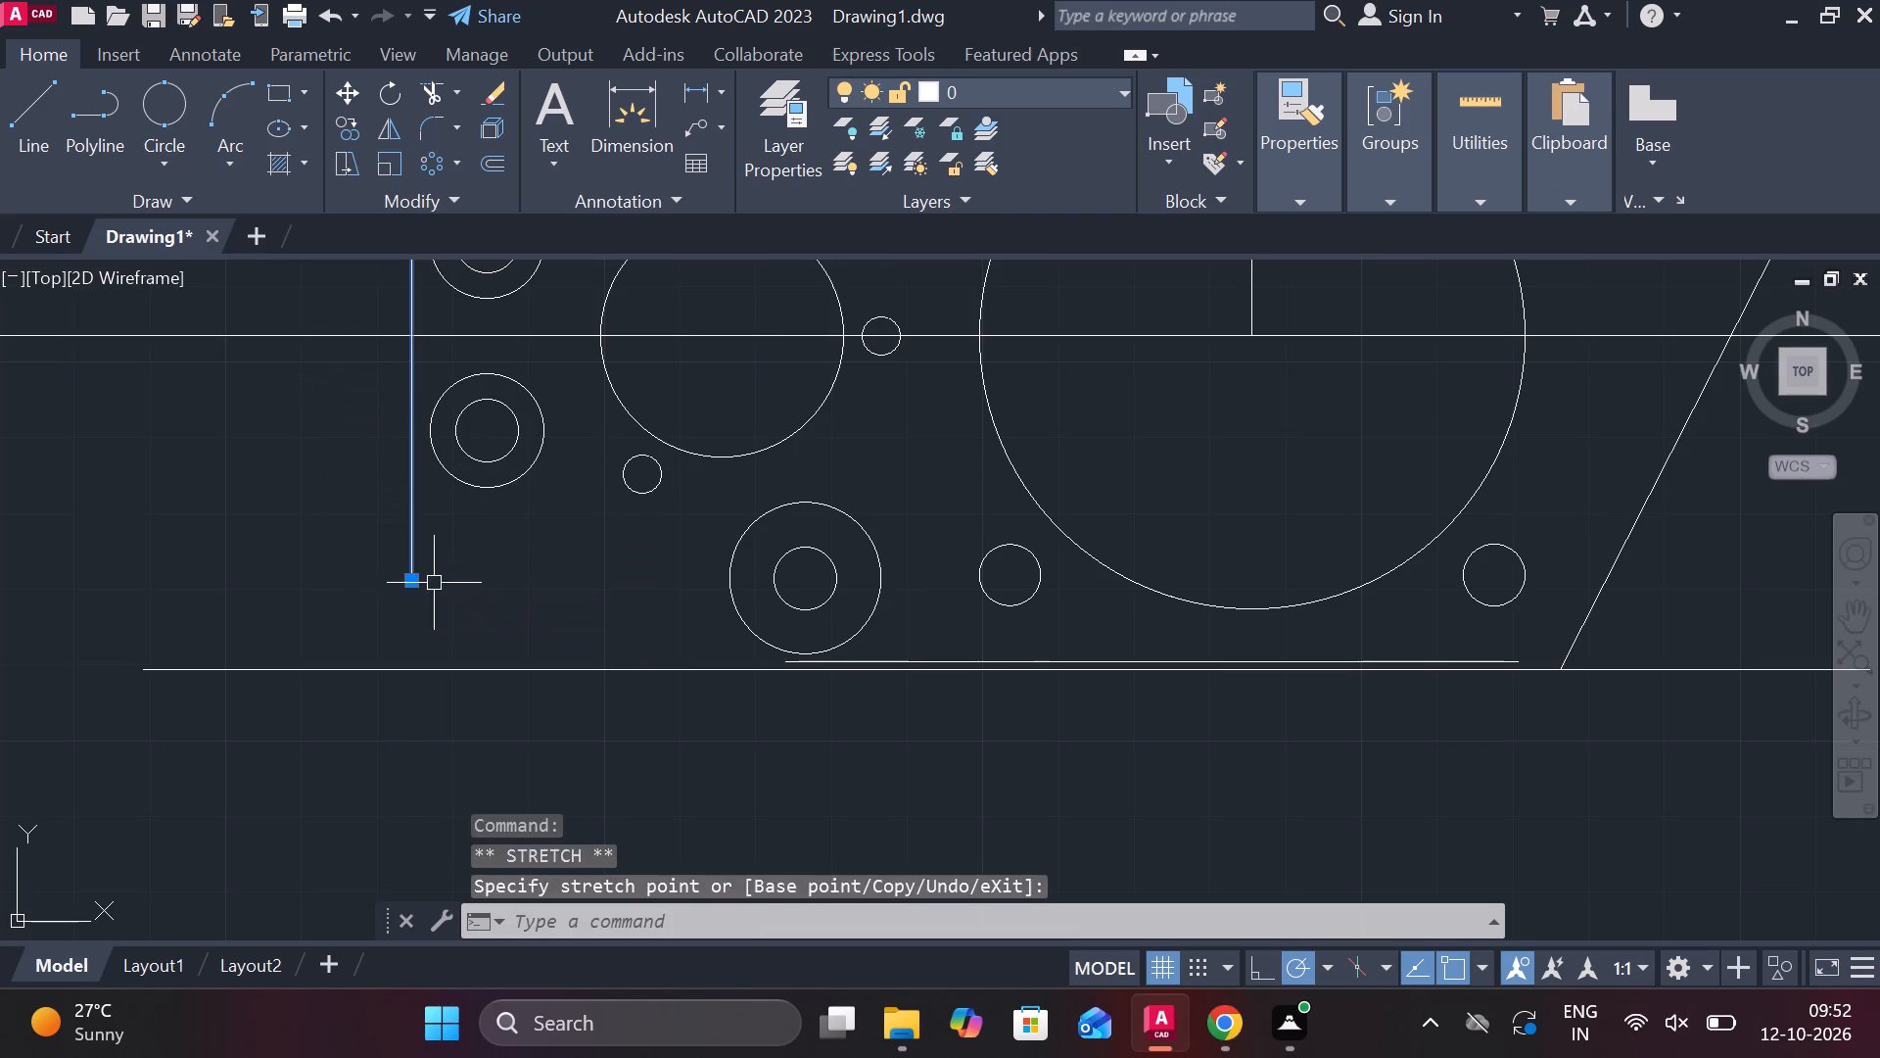
{"action": "key", "text": "Escape"}
Draw a slanted line about 71 long from the bottom edge's left end up and left across the plate's left edge.
{"action": "key", "text": "l"}
{"action": "key", "text": "Return"}
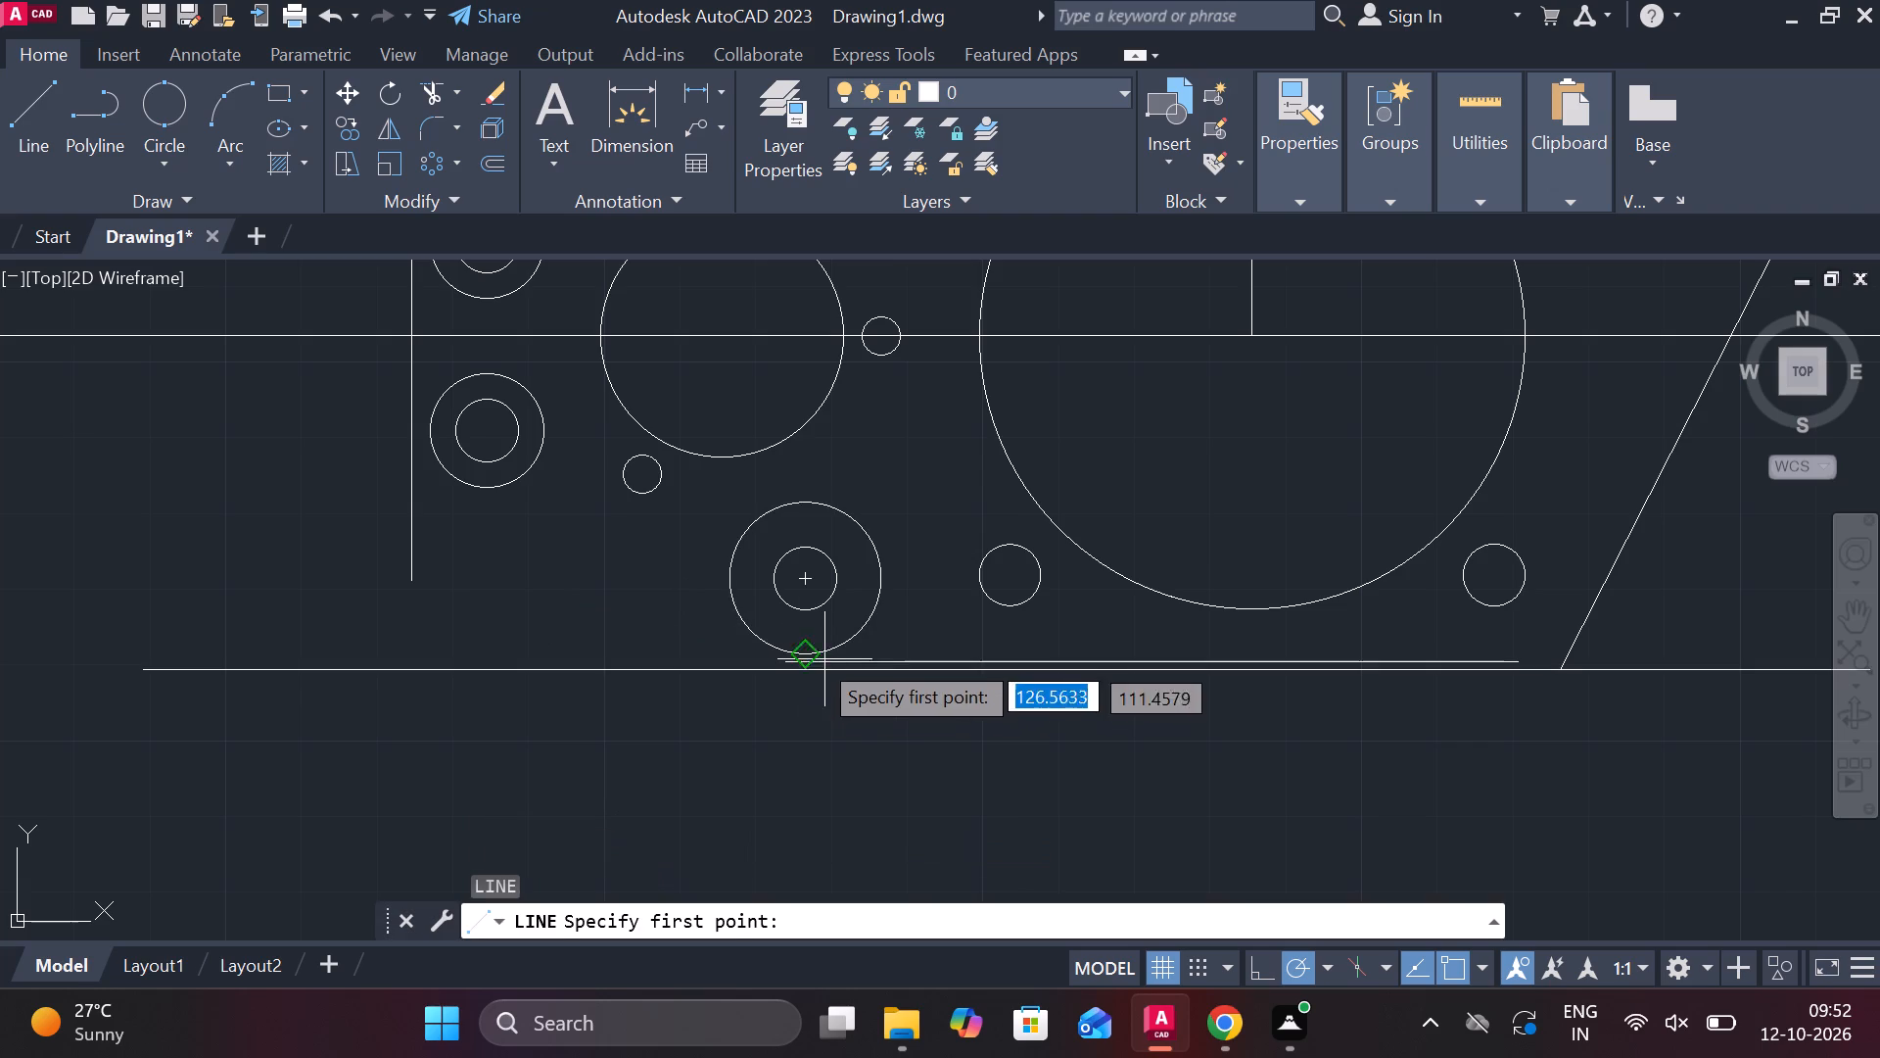
{"action": "left_click", "coordinate": [775, 657]}
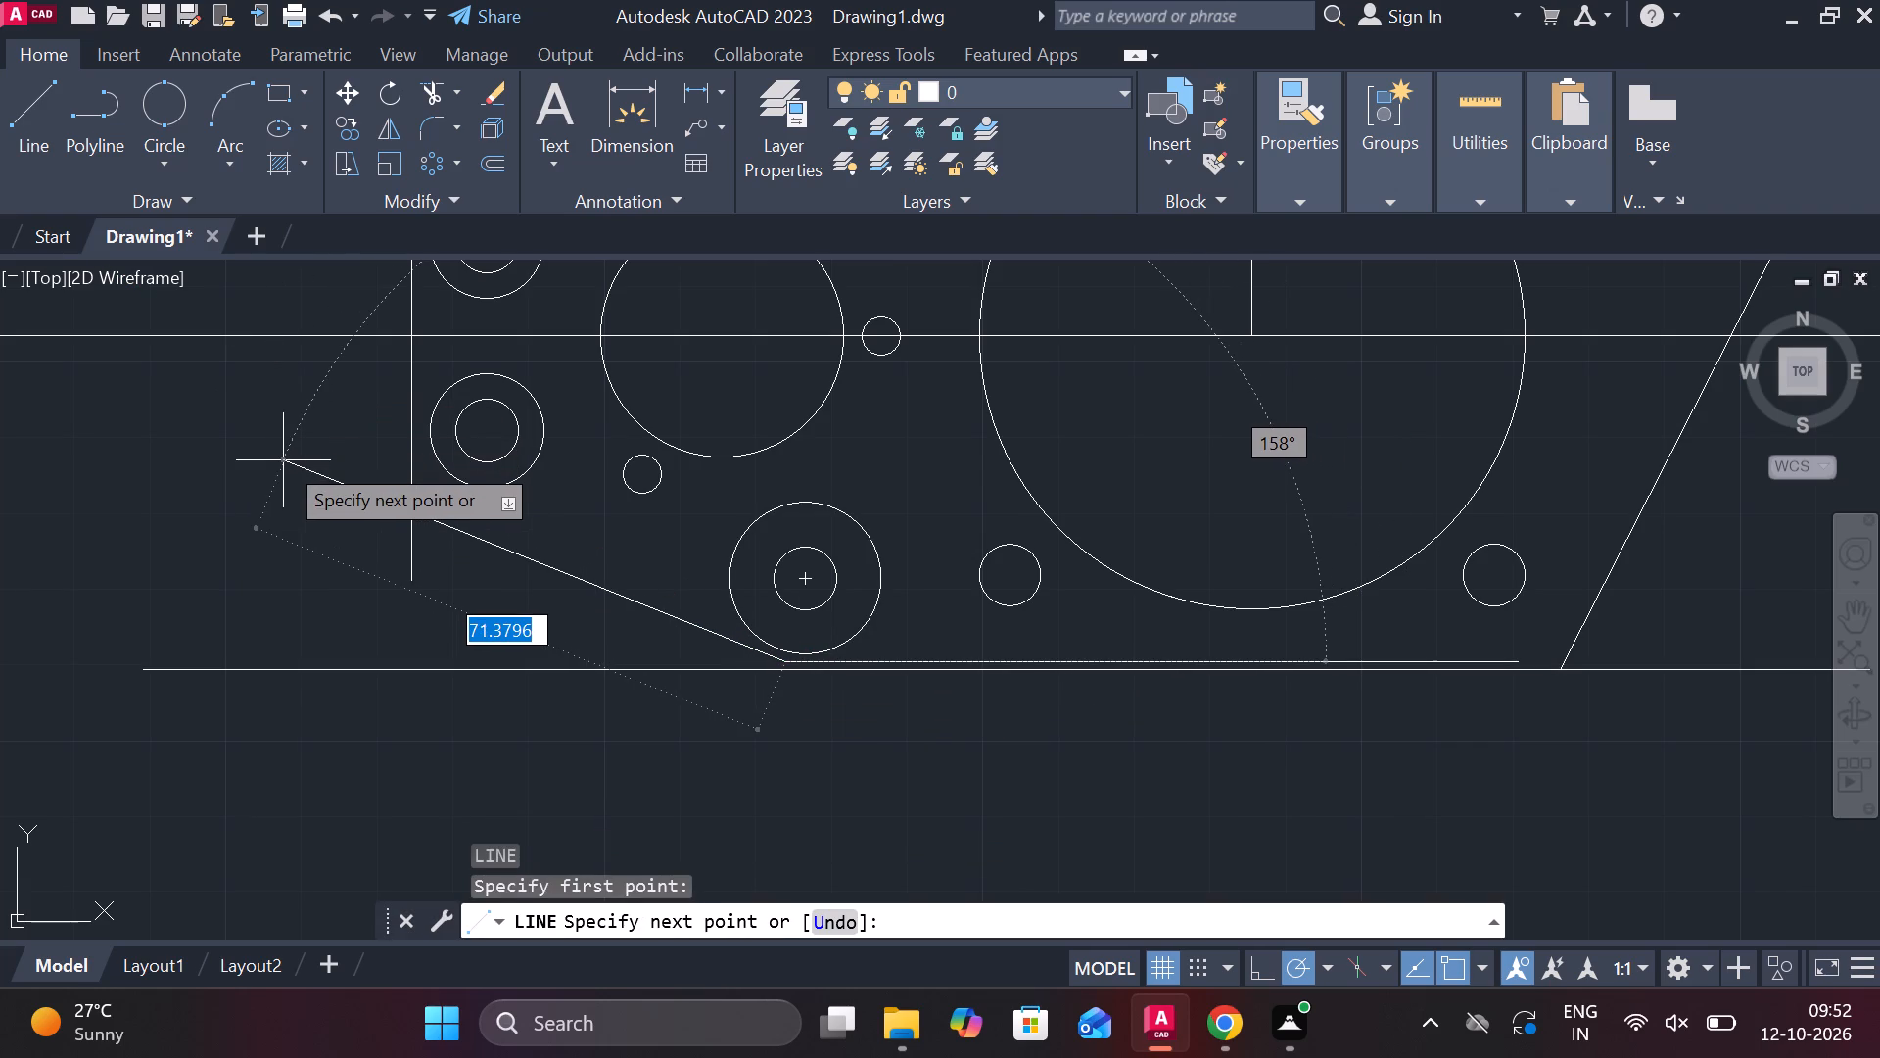
{"action": "left_click", "coordinate": [283, 460]}
{"action": "key", "text": "Escape"}
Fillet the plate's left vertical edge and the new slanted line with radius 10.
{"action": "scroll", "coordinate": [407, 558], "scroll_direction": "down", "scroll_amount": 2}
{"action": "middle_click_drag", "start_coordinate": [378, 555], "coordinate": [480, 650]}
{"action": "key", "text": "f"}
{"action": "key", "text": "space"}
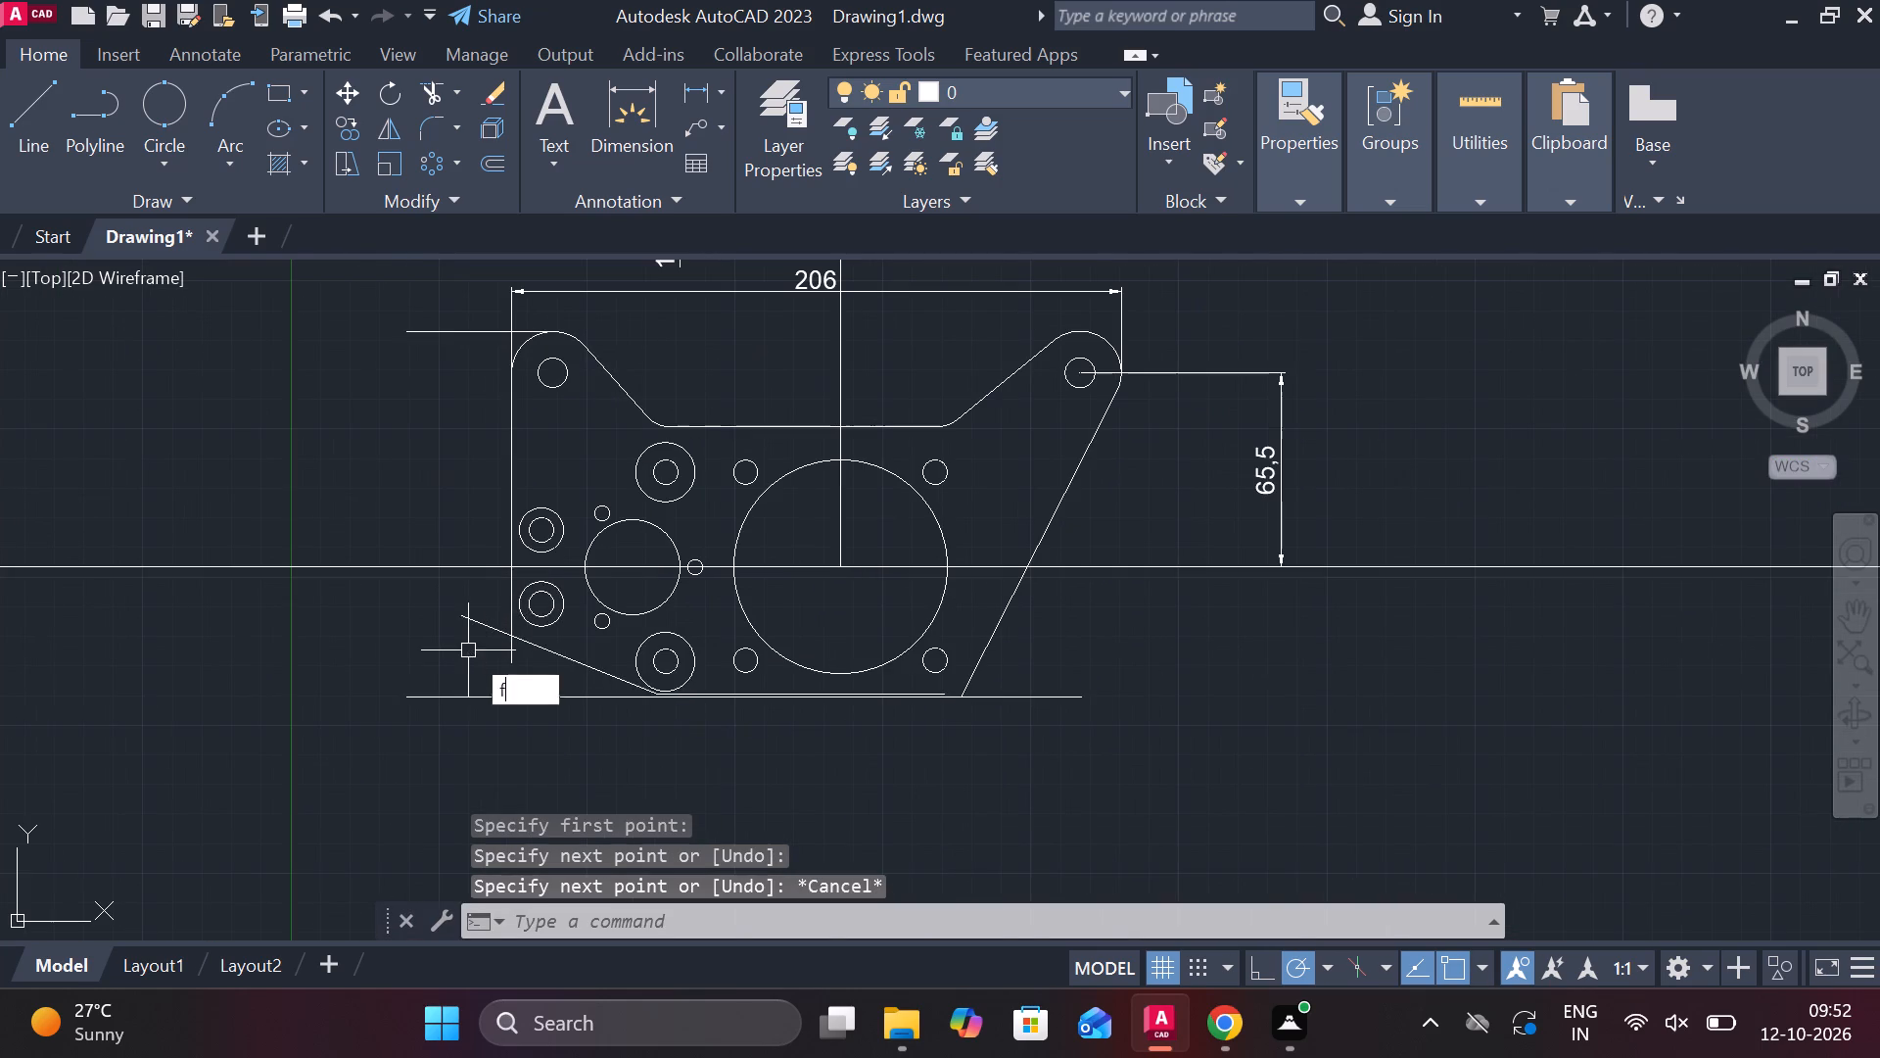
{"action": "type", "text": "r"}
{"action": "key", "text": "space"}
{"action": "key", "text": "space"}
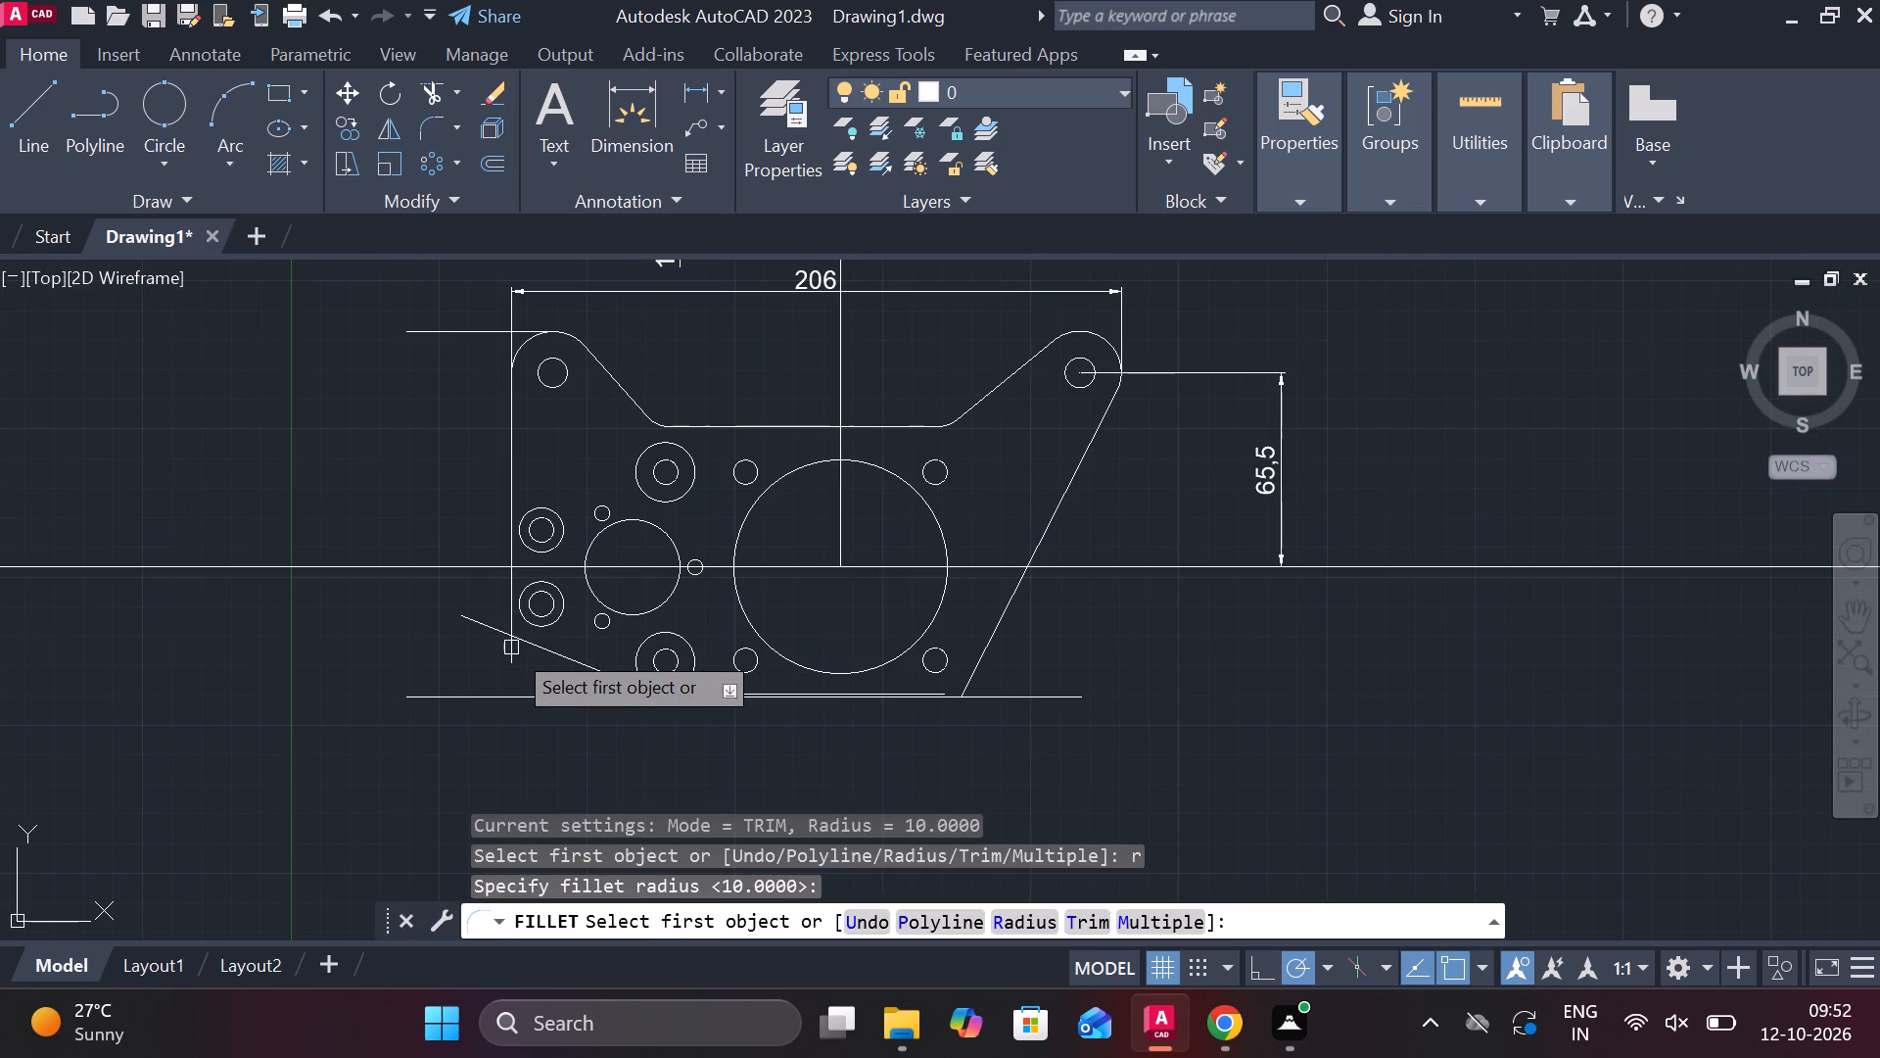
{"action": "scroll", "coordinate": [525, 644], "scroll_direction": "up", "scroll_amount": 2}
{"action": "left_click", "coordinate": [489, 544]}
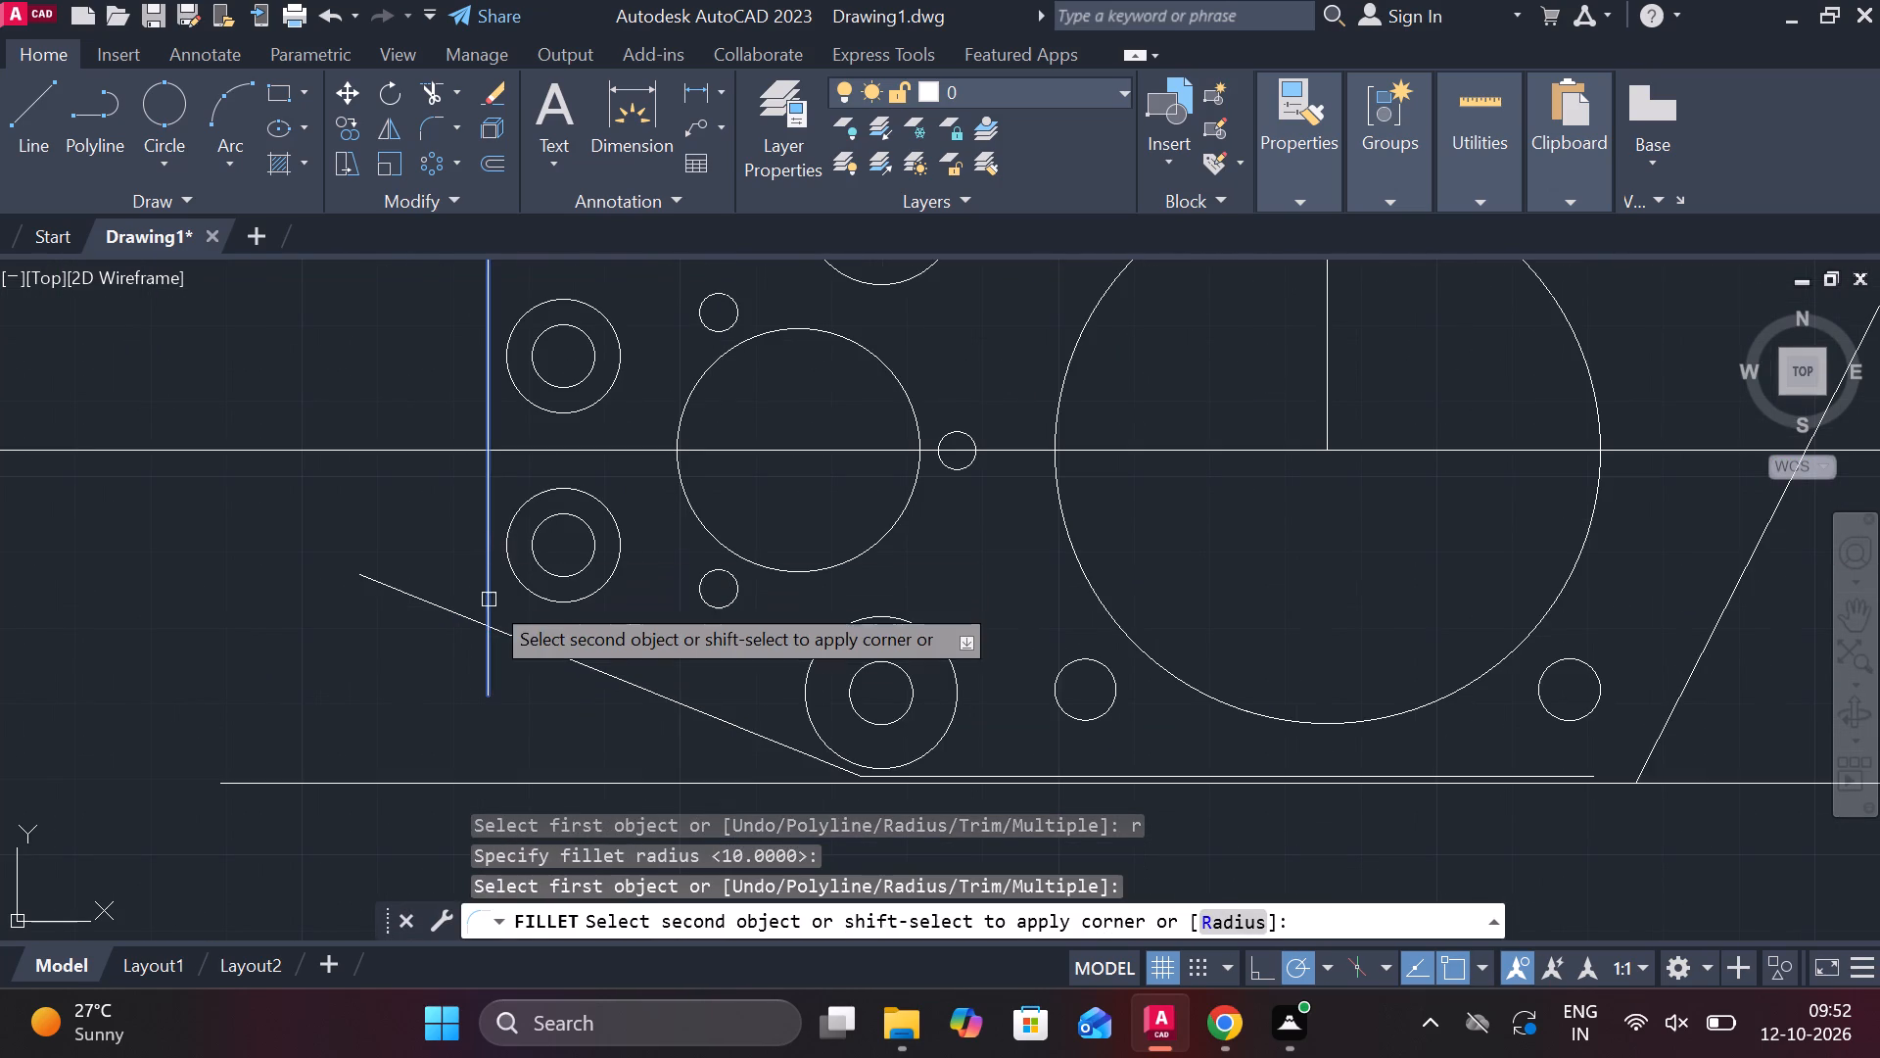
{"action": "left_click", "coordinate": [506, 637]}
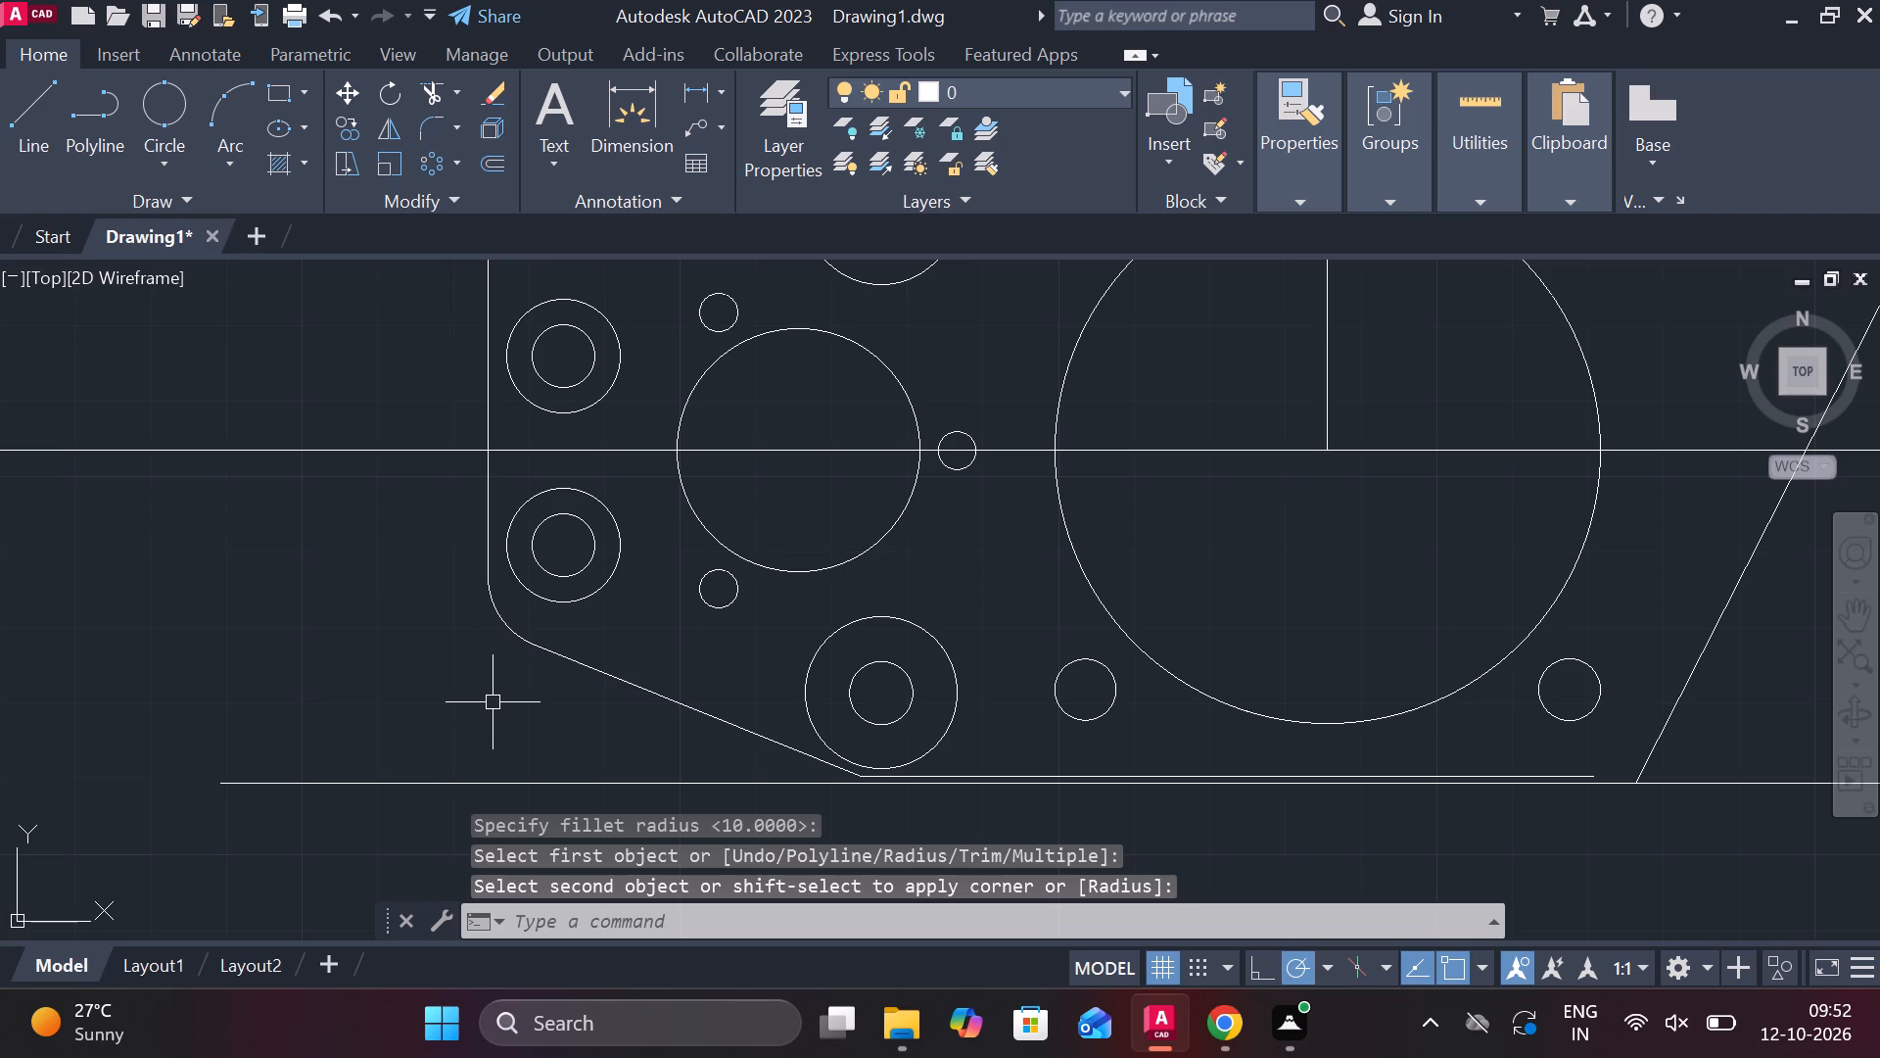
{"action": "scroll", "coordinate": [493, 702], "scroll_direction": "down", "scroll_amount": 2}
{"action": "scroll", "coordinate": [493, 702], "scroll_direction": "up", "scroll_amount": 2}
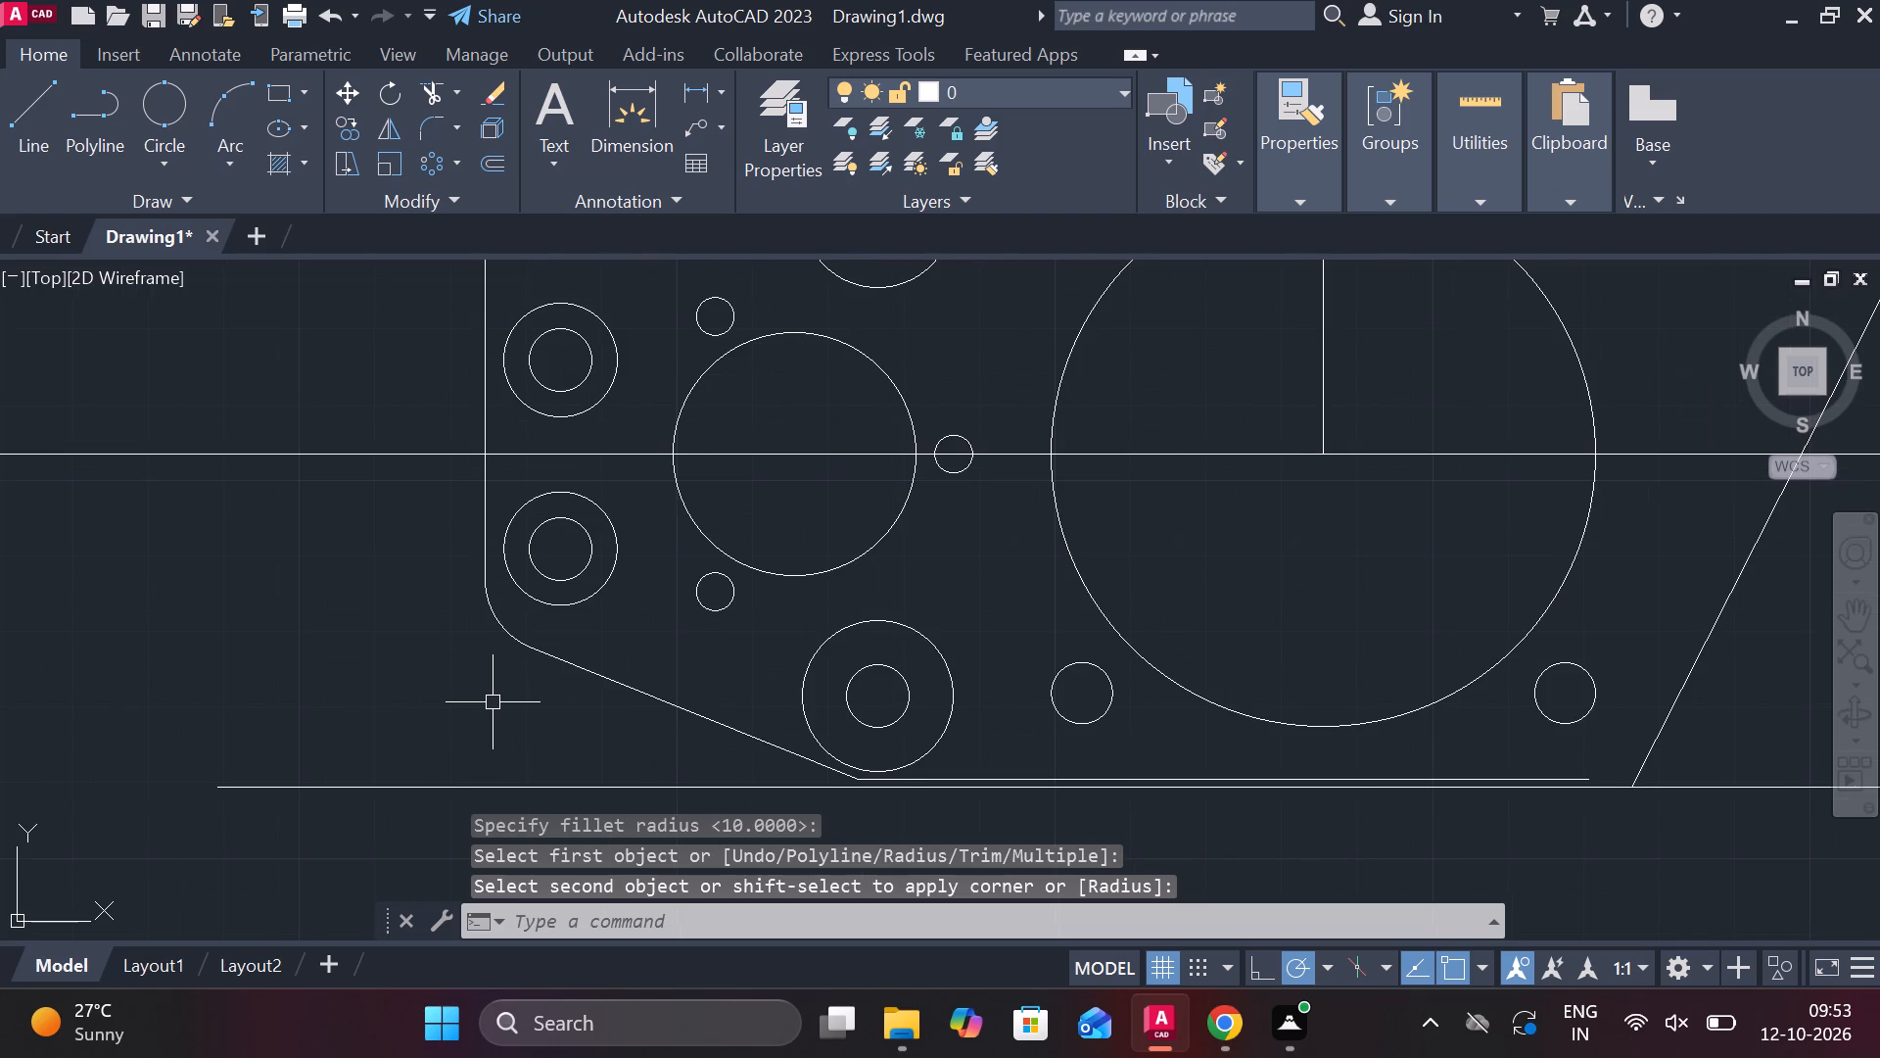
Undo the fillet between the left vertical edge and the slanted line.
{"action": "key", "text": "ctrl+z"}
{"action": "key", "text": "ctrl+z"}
Stretch the slanted line's free upper-left end slightly upward to make the line steeper.
{"action": "scroll", "coordinate": [542, 665], "scroll_direction": "up", "scroll_amount": 2}
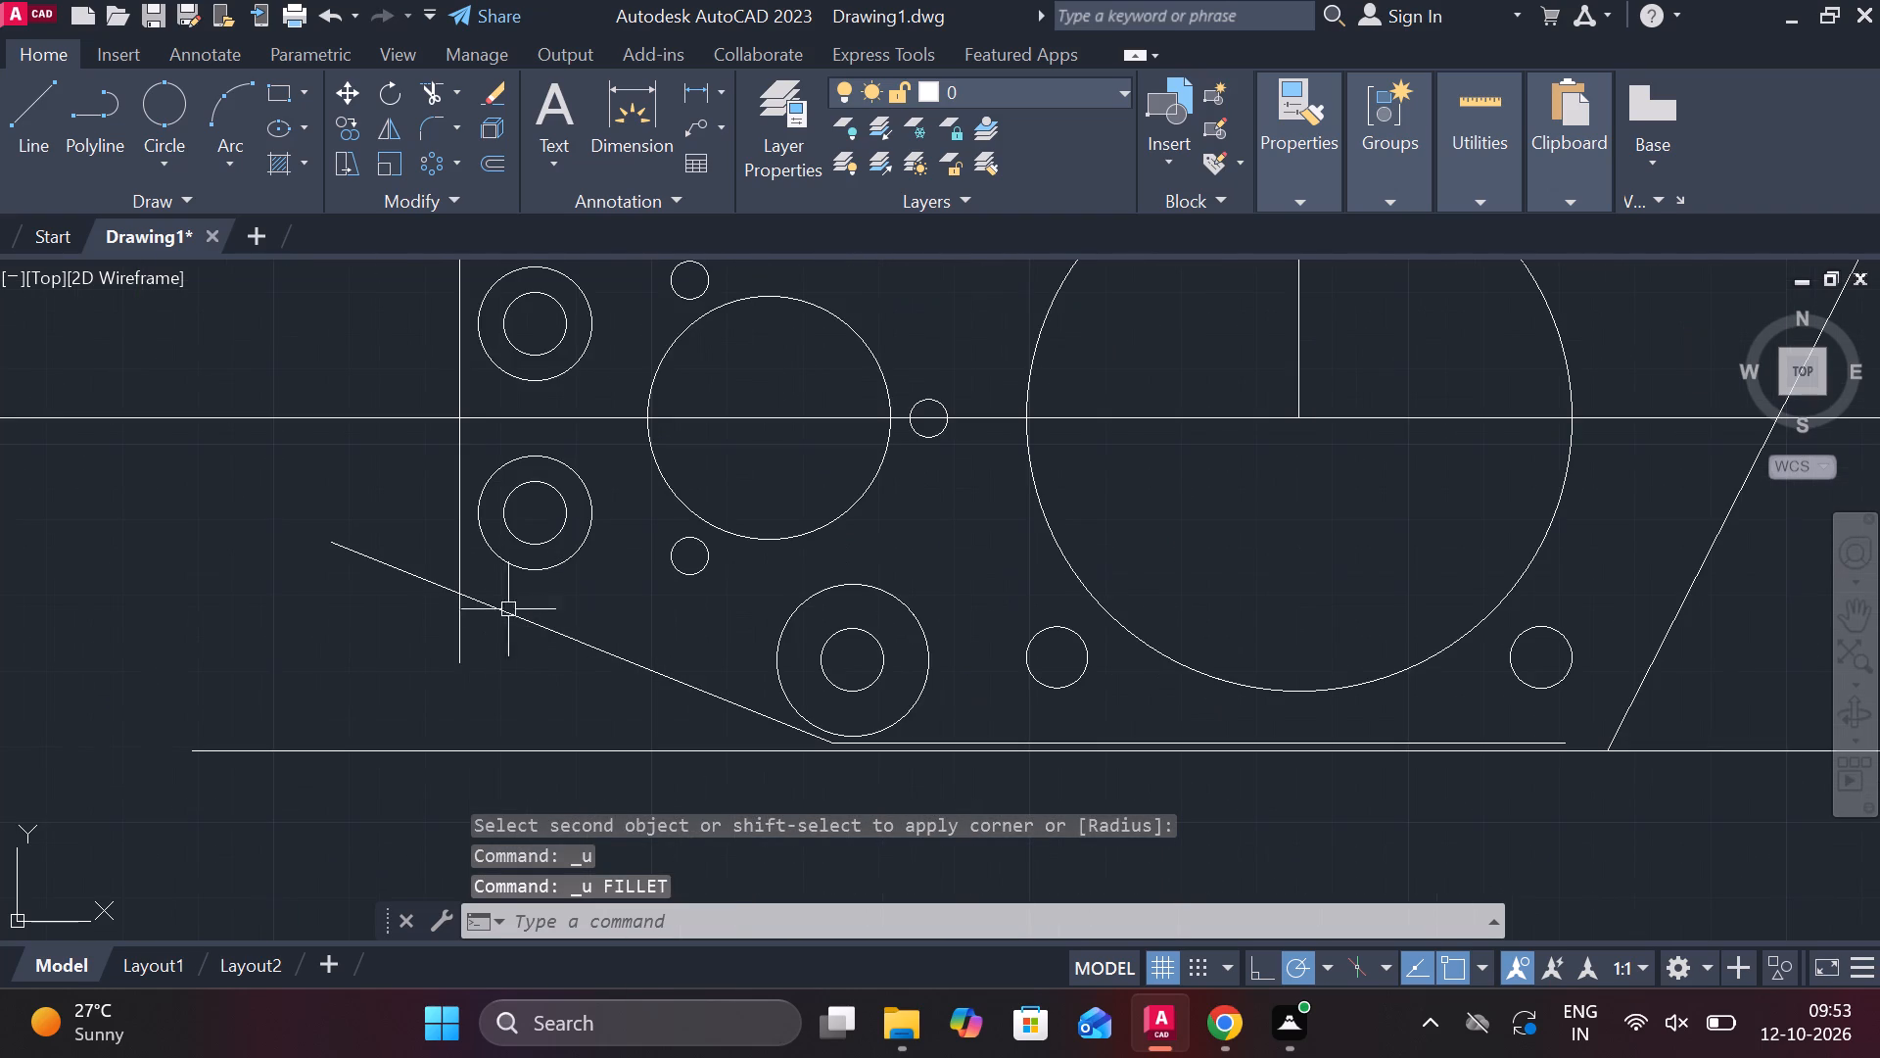
{"action": "left_click", "coordinate": [397, 565]}
{"action": "left_click", "coordinate": [337, 547]}
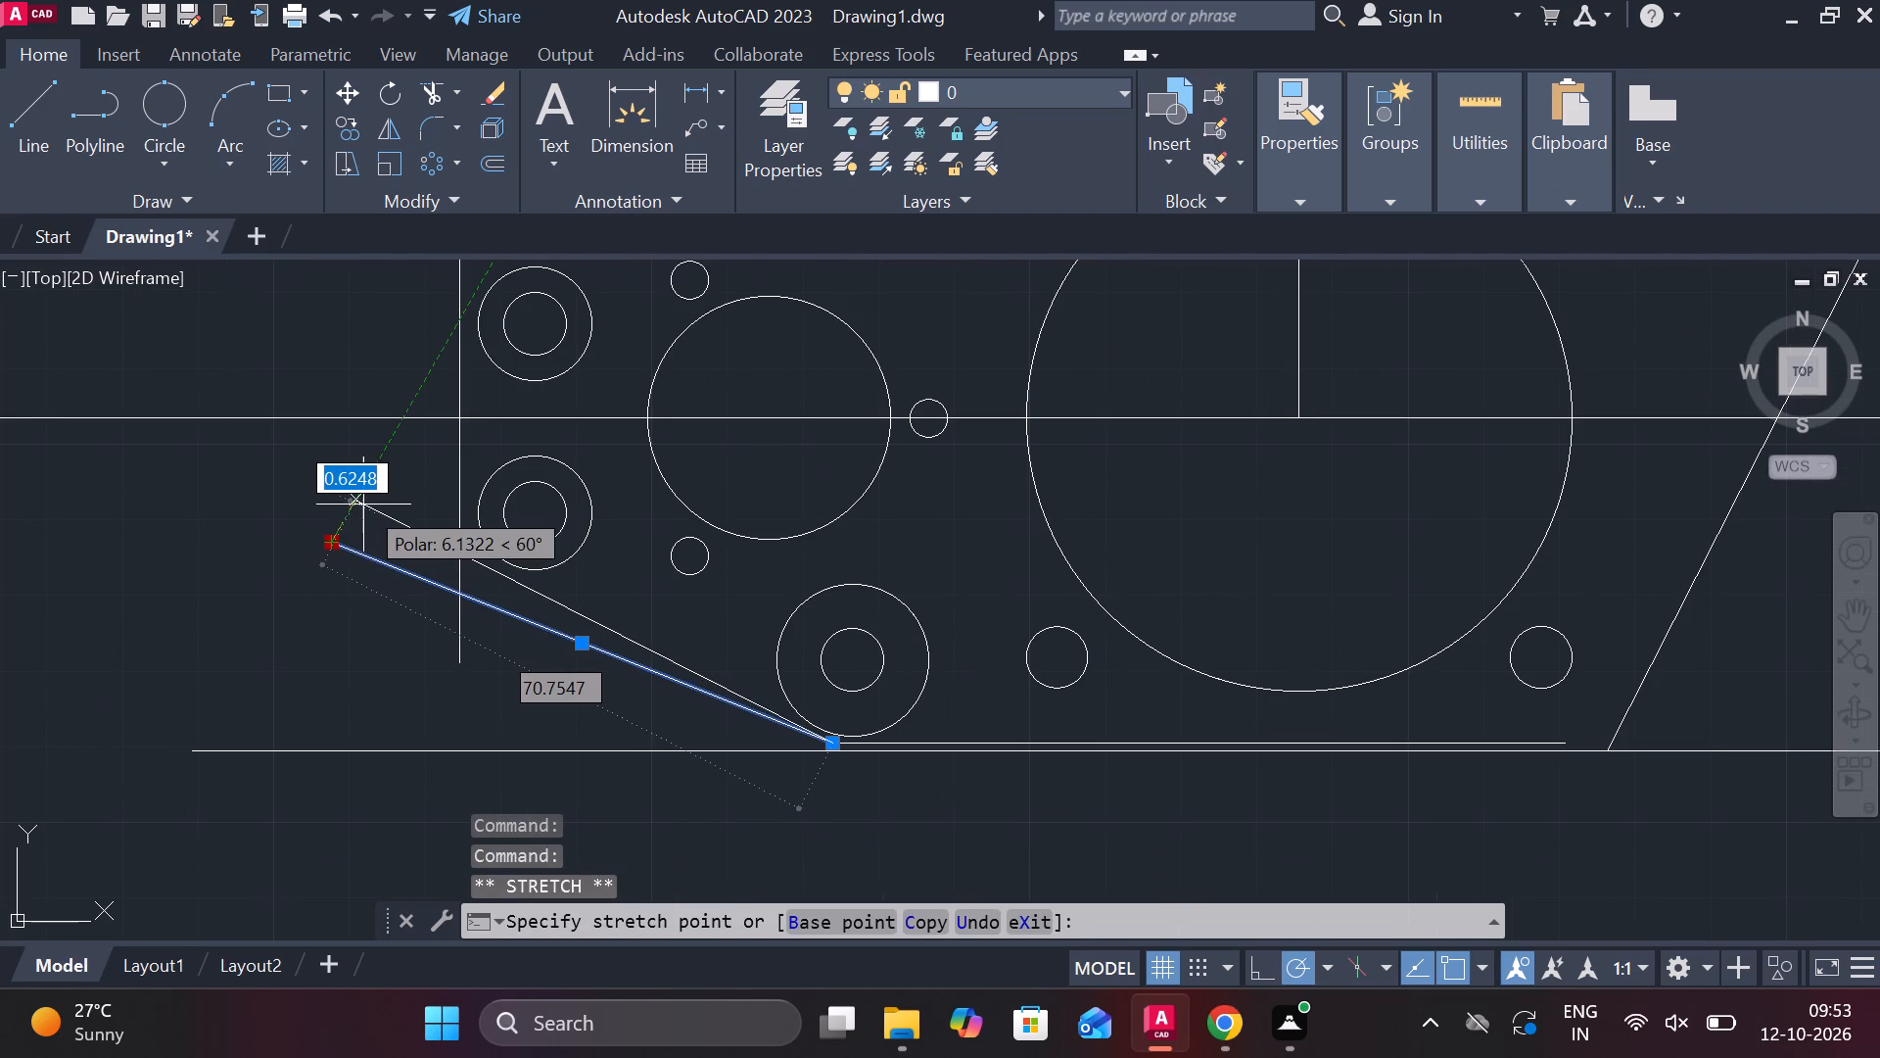
{"action": "left_click", "coordinate": [356, 516]}
{"action": "key", "text": "Escape"}
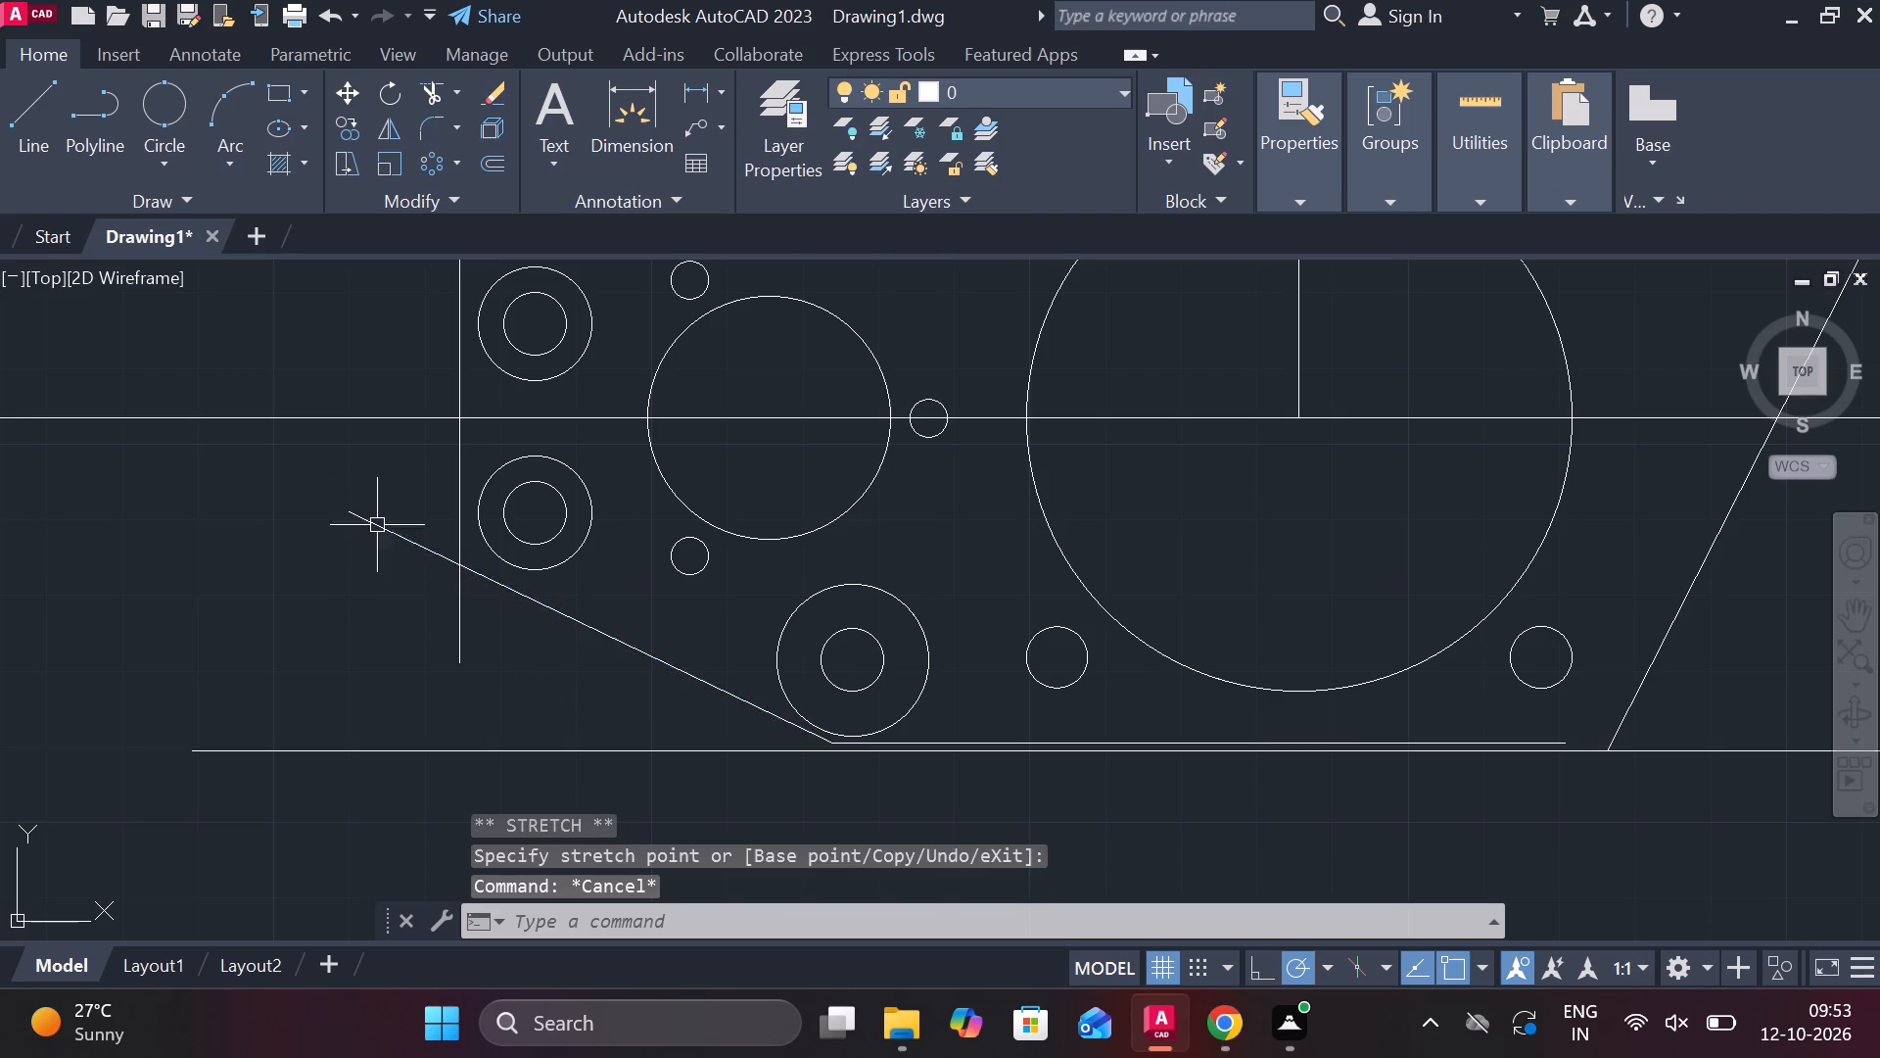
Fillet the corner between the plate's left vertical edge and the adjusted slanted line with radius 10.
{"action": "type", "text": "f r"}
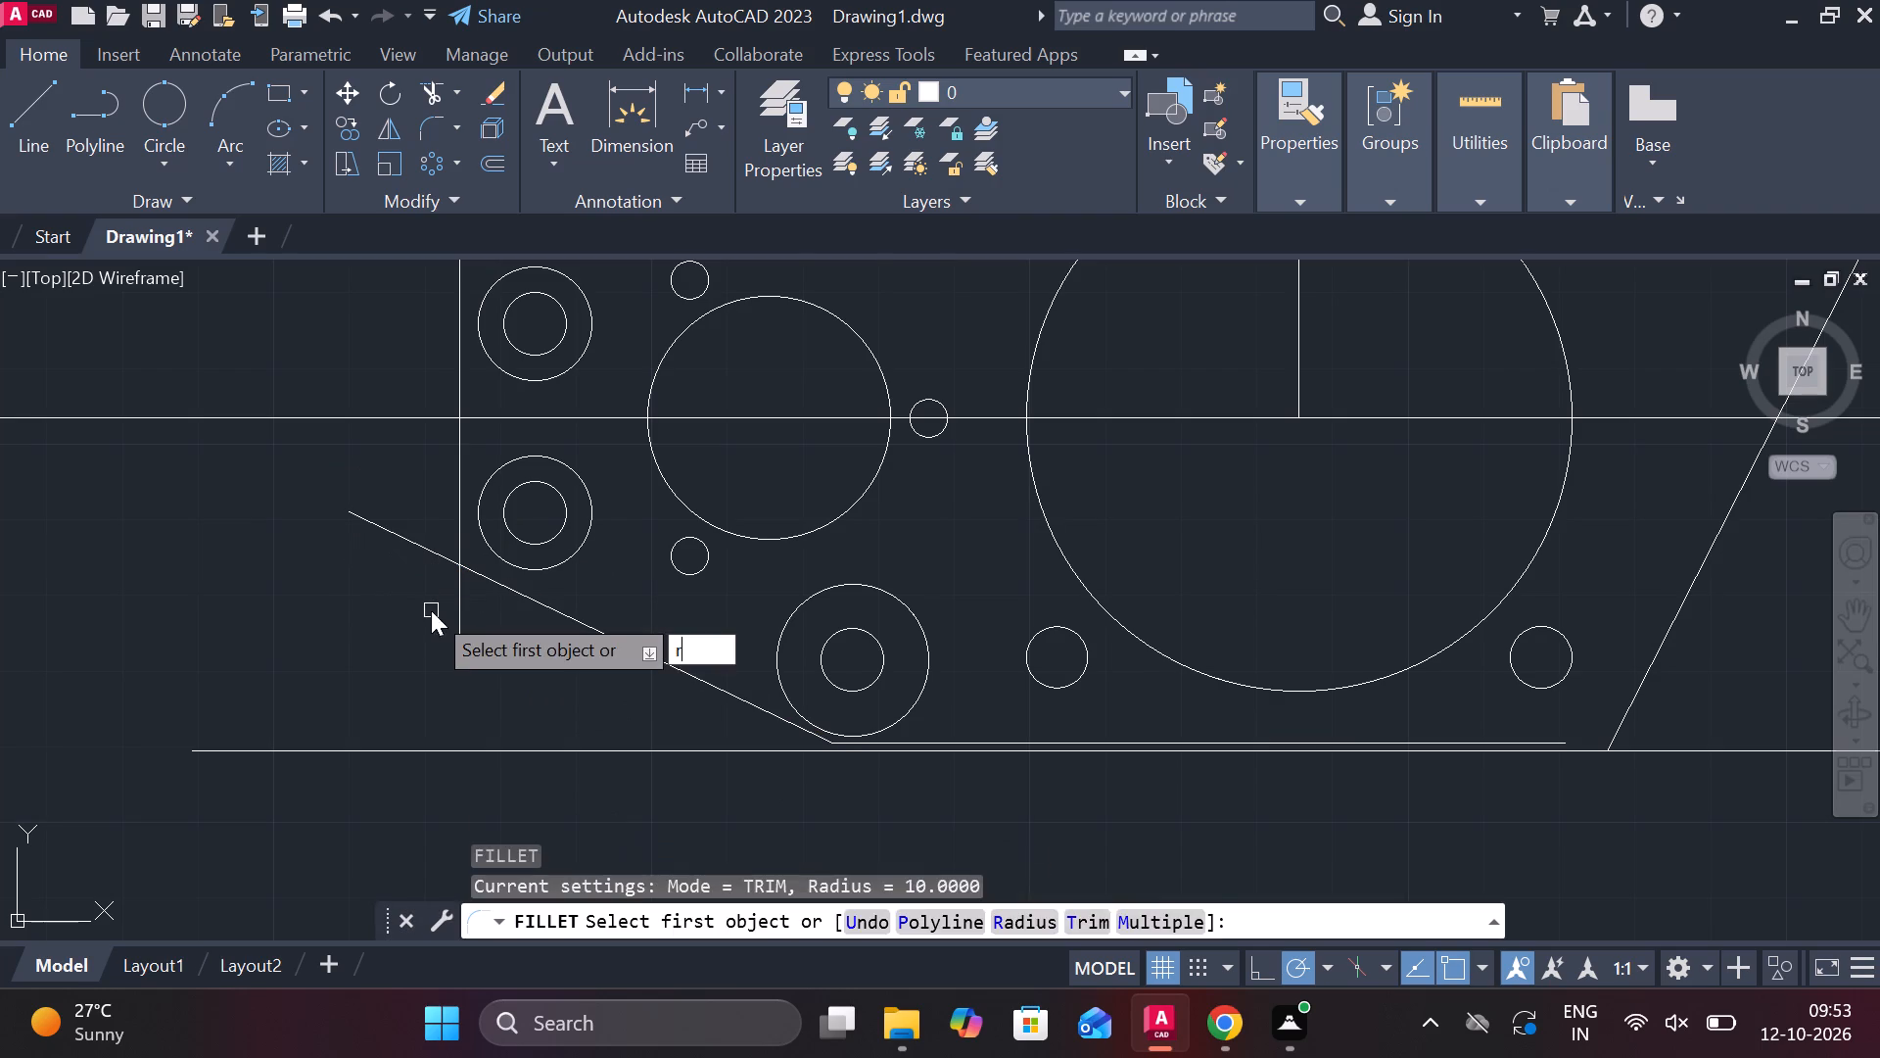
{"action": "key", "text": "space"}
{"action": "key", "text": "space"}
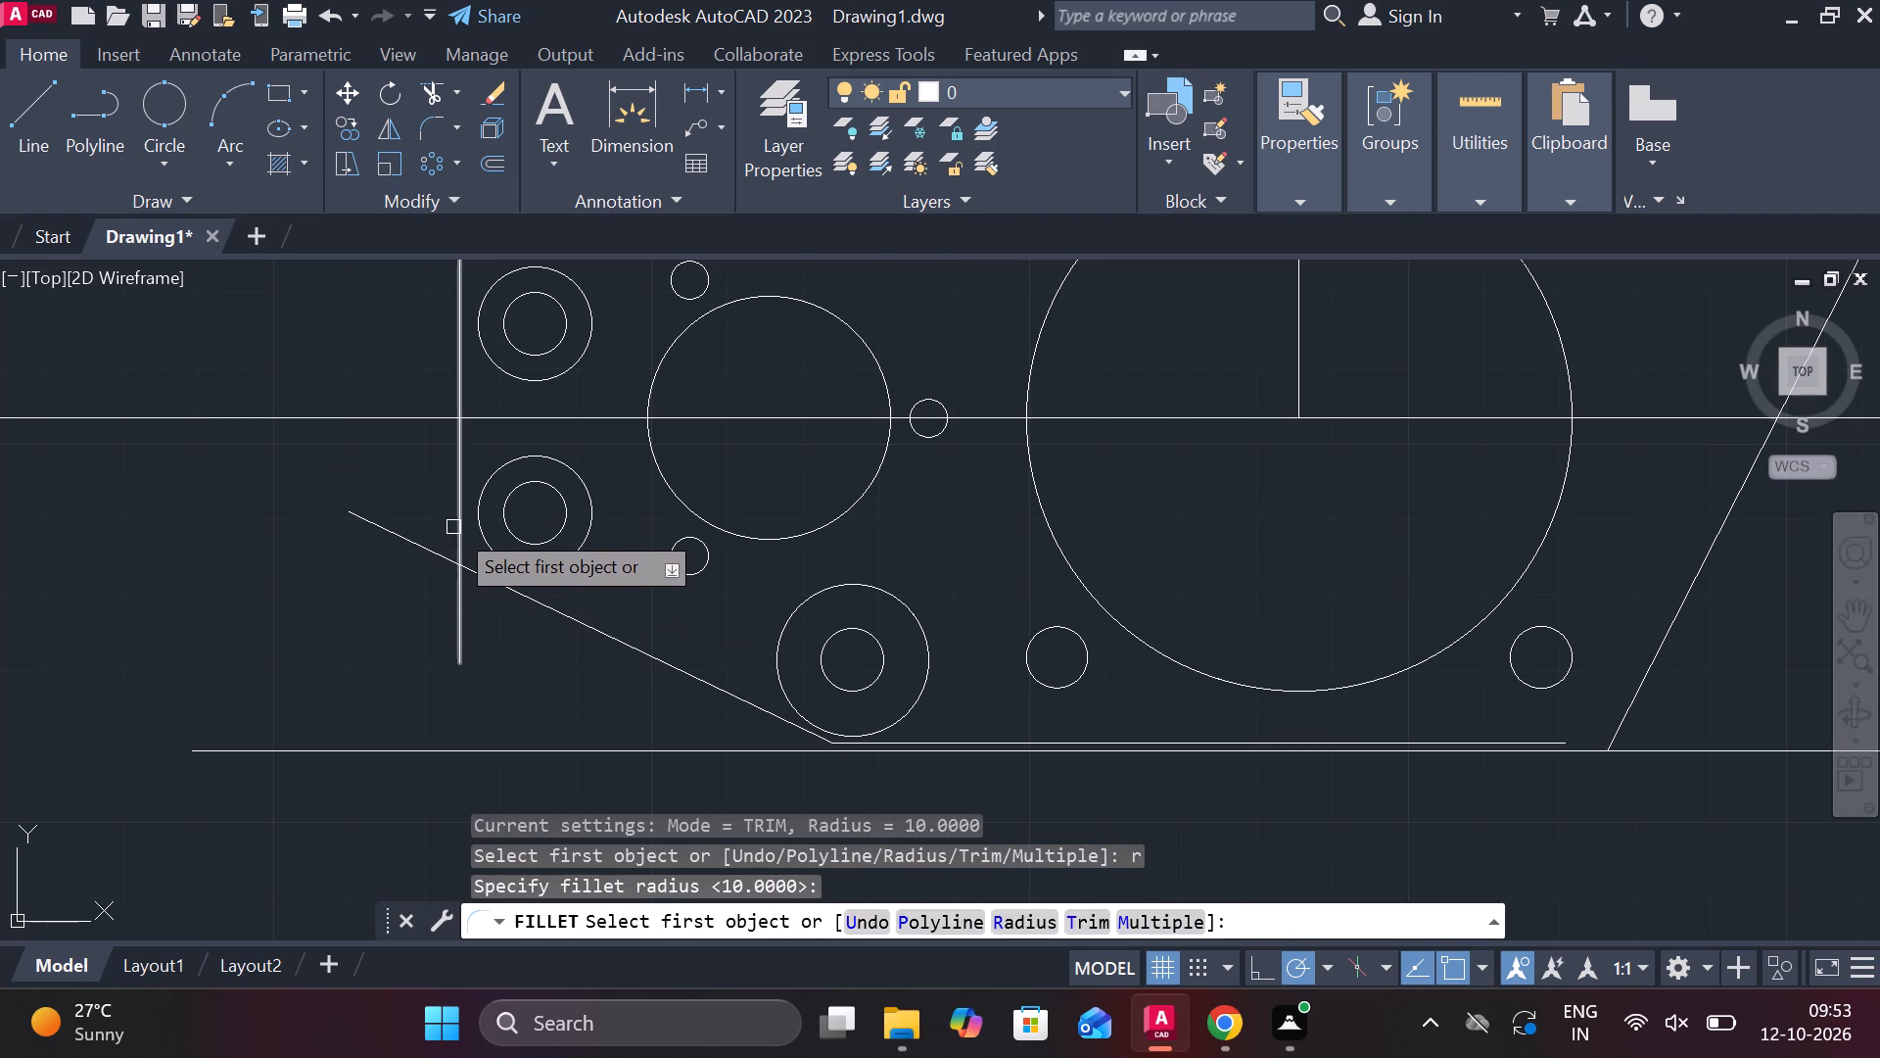
{"action": "left_click", "coordinate": [453, 527]}
{"action": "left_click", "coordinate": [482, 584]}
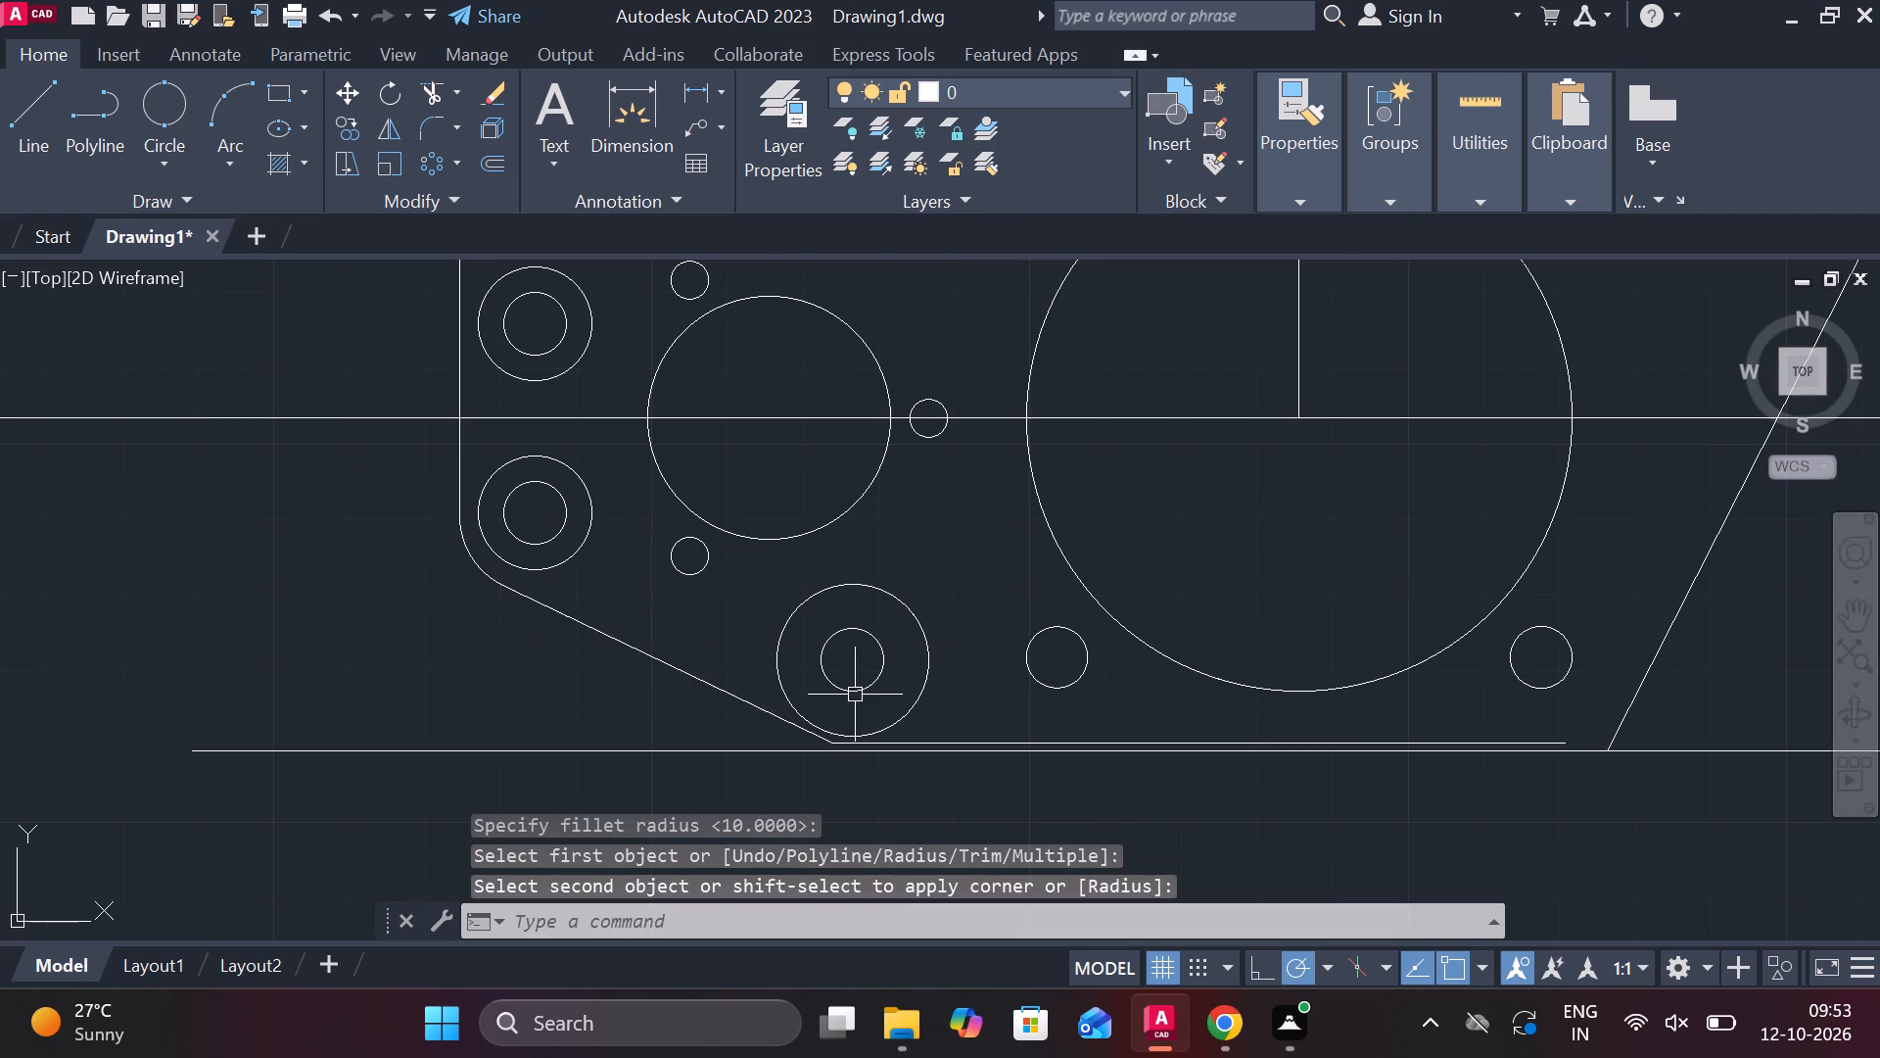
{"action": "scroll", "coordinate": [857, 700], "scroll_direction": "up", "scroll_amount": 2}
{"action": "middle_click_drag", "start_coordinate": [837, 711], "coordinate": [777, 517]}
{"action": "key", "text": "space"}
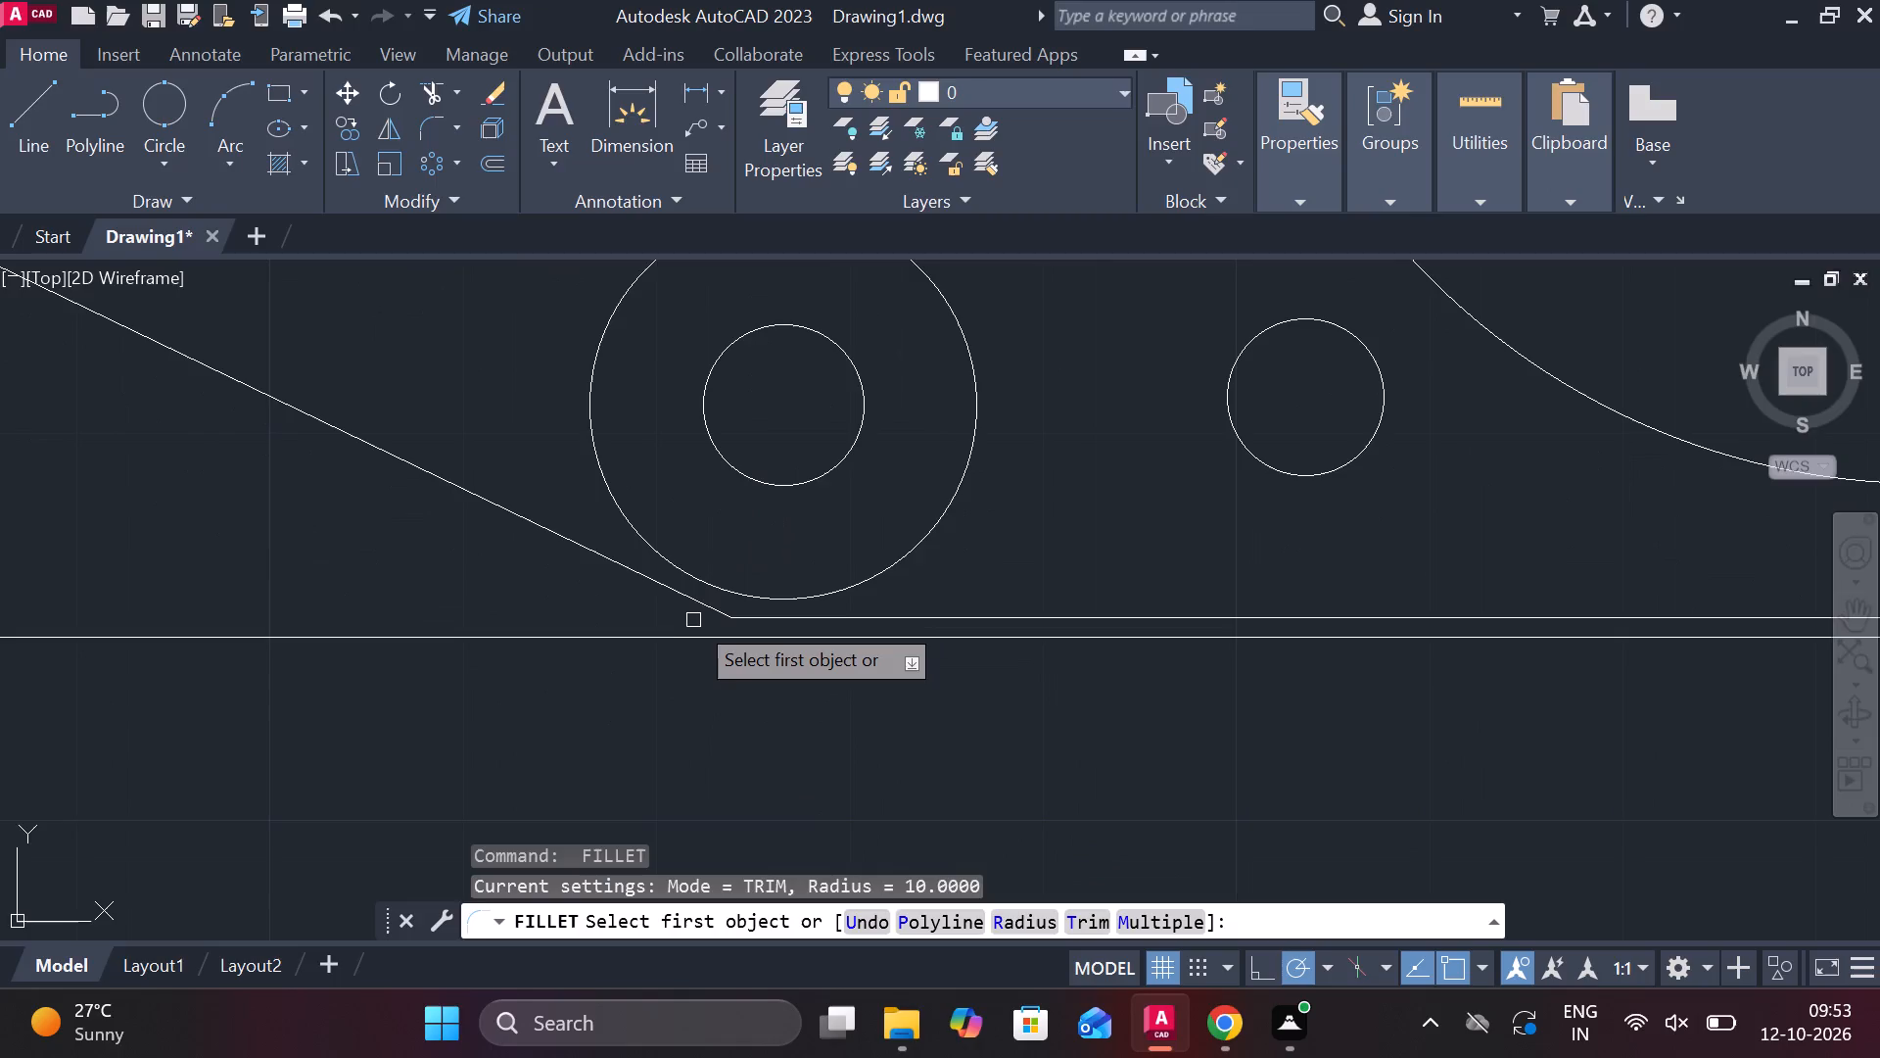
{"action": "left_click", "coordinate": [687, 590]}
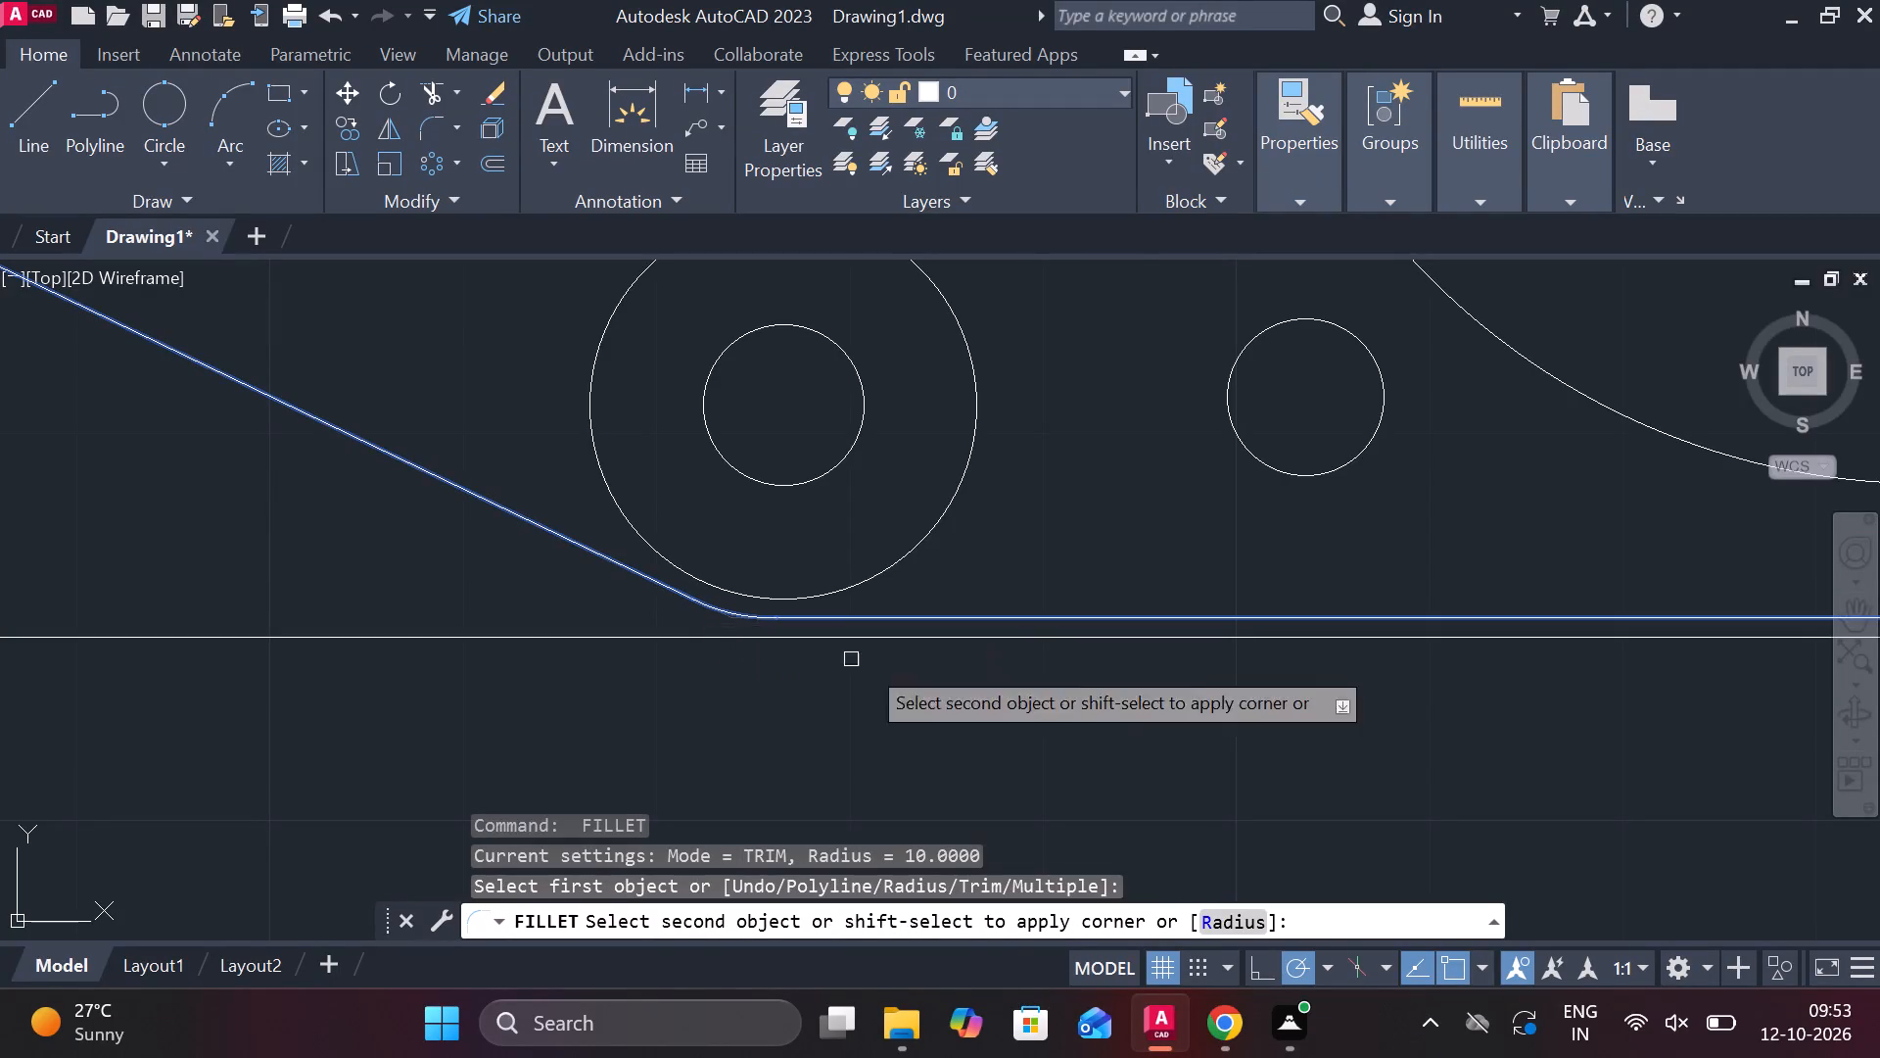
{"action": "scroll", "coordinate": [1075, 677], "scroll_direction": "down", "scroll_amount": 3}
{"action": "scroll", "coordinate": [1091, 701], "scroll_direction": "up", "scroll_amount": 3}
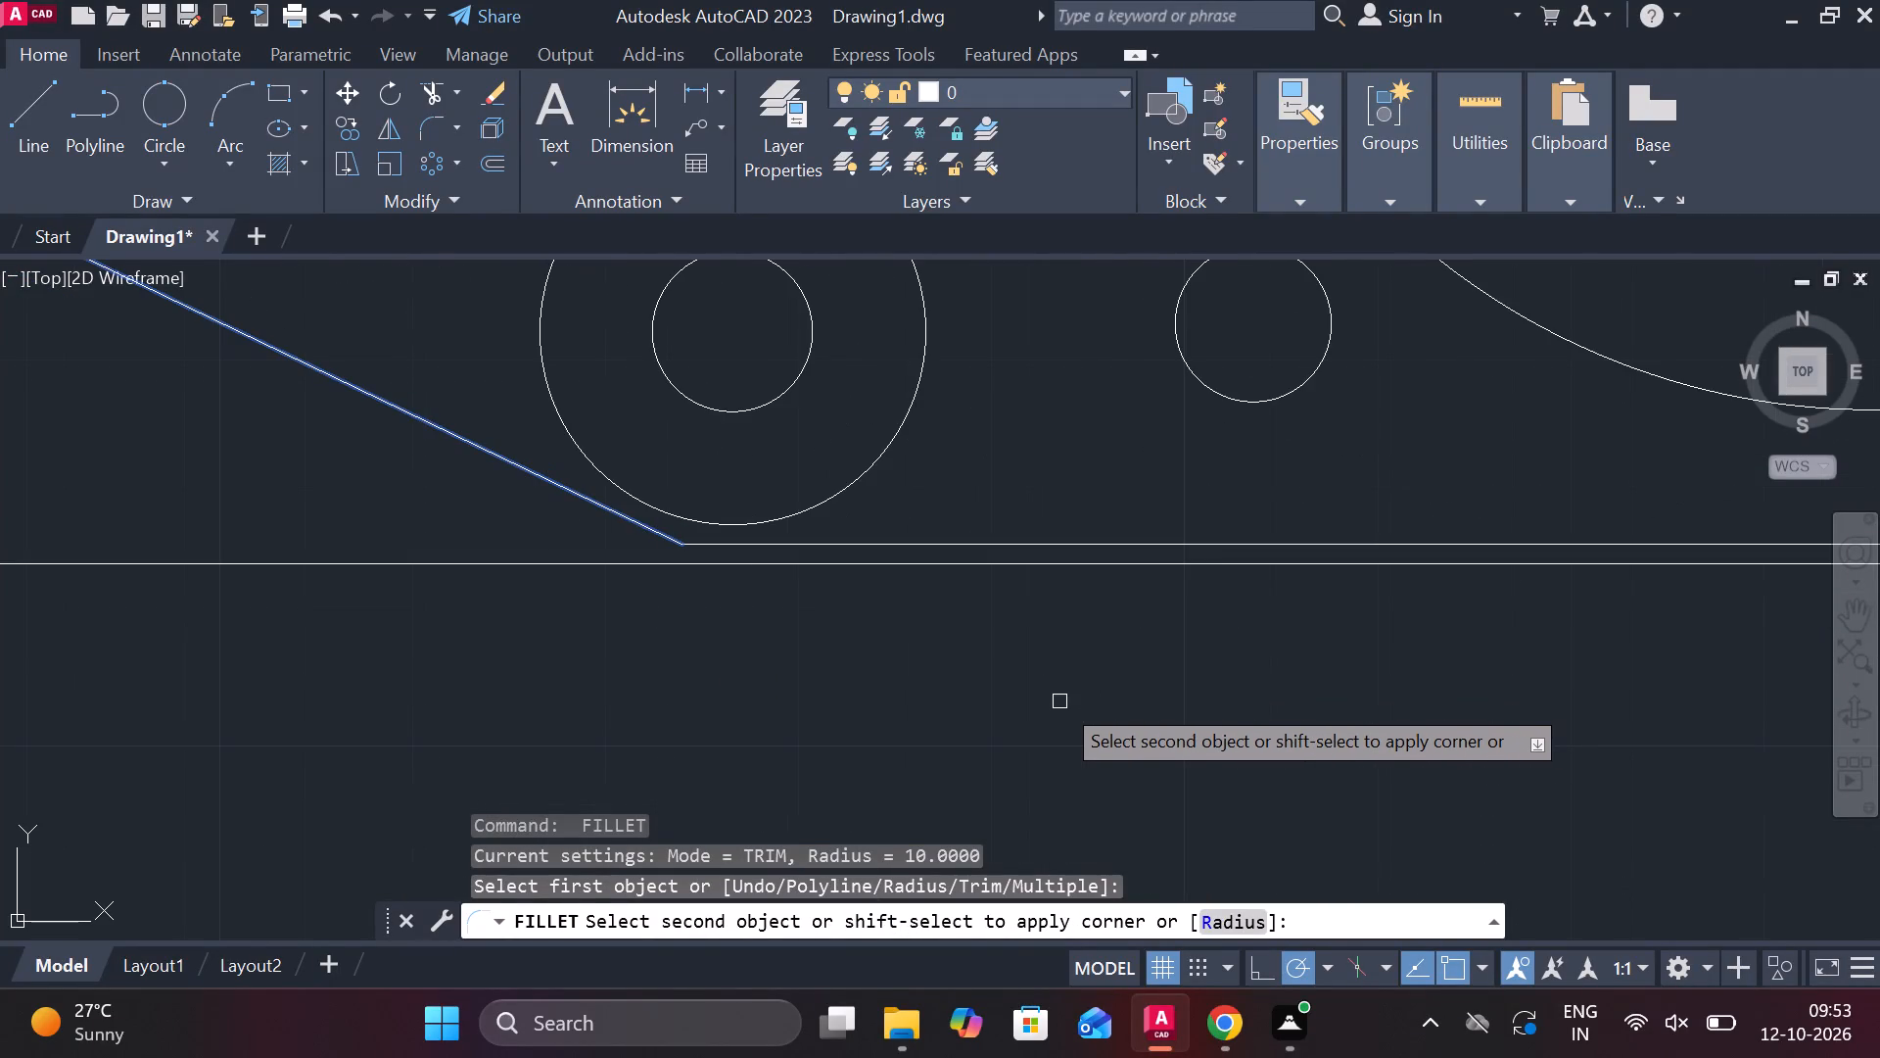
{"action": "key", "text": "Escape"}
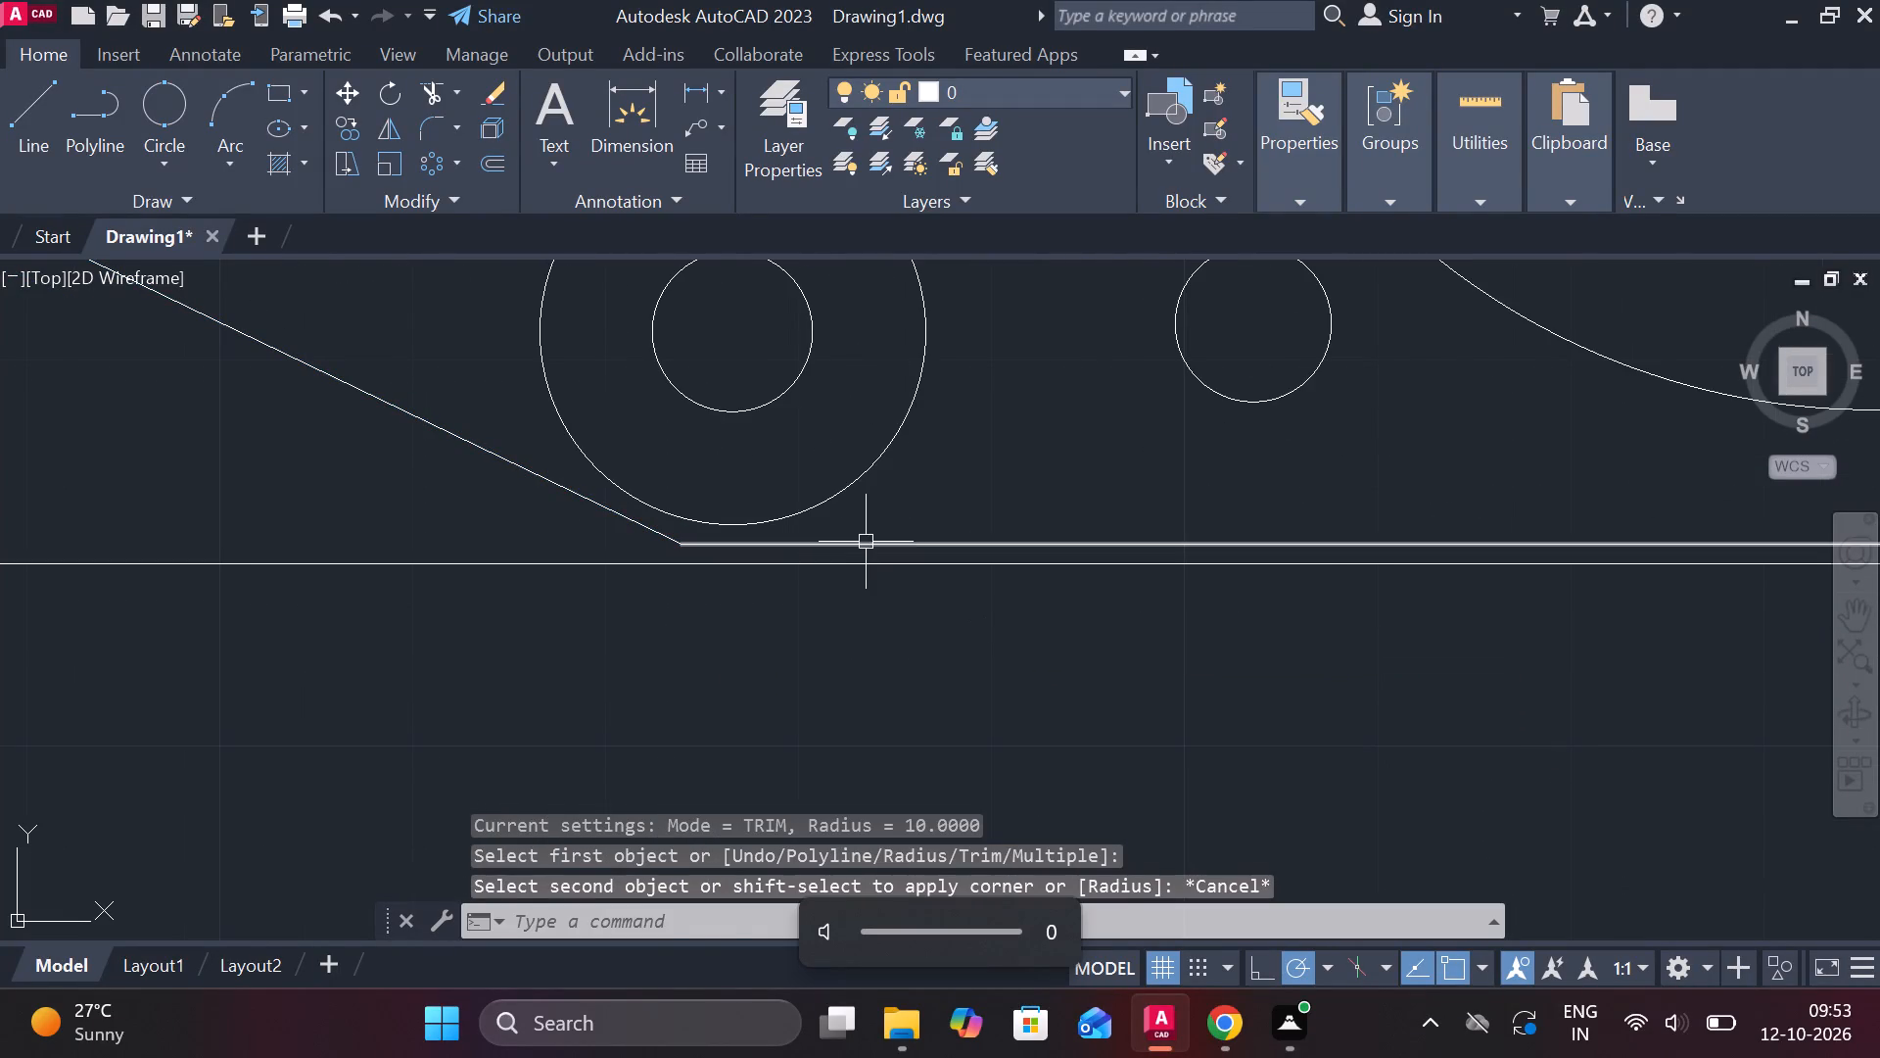
Erase the upper of the two nearly coincident horizontal lines along the plate's bottom edge.
{"action": "left_click", "coordinate": [860, 537]}
{"action": "key", "text": "Escape"}
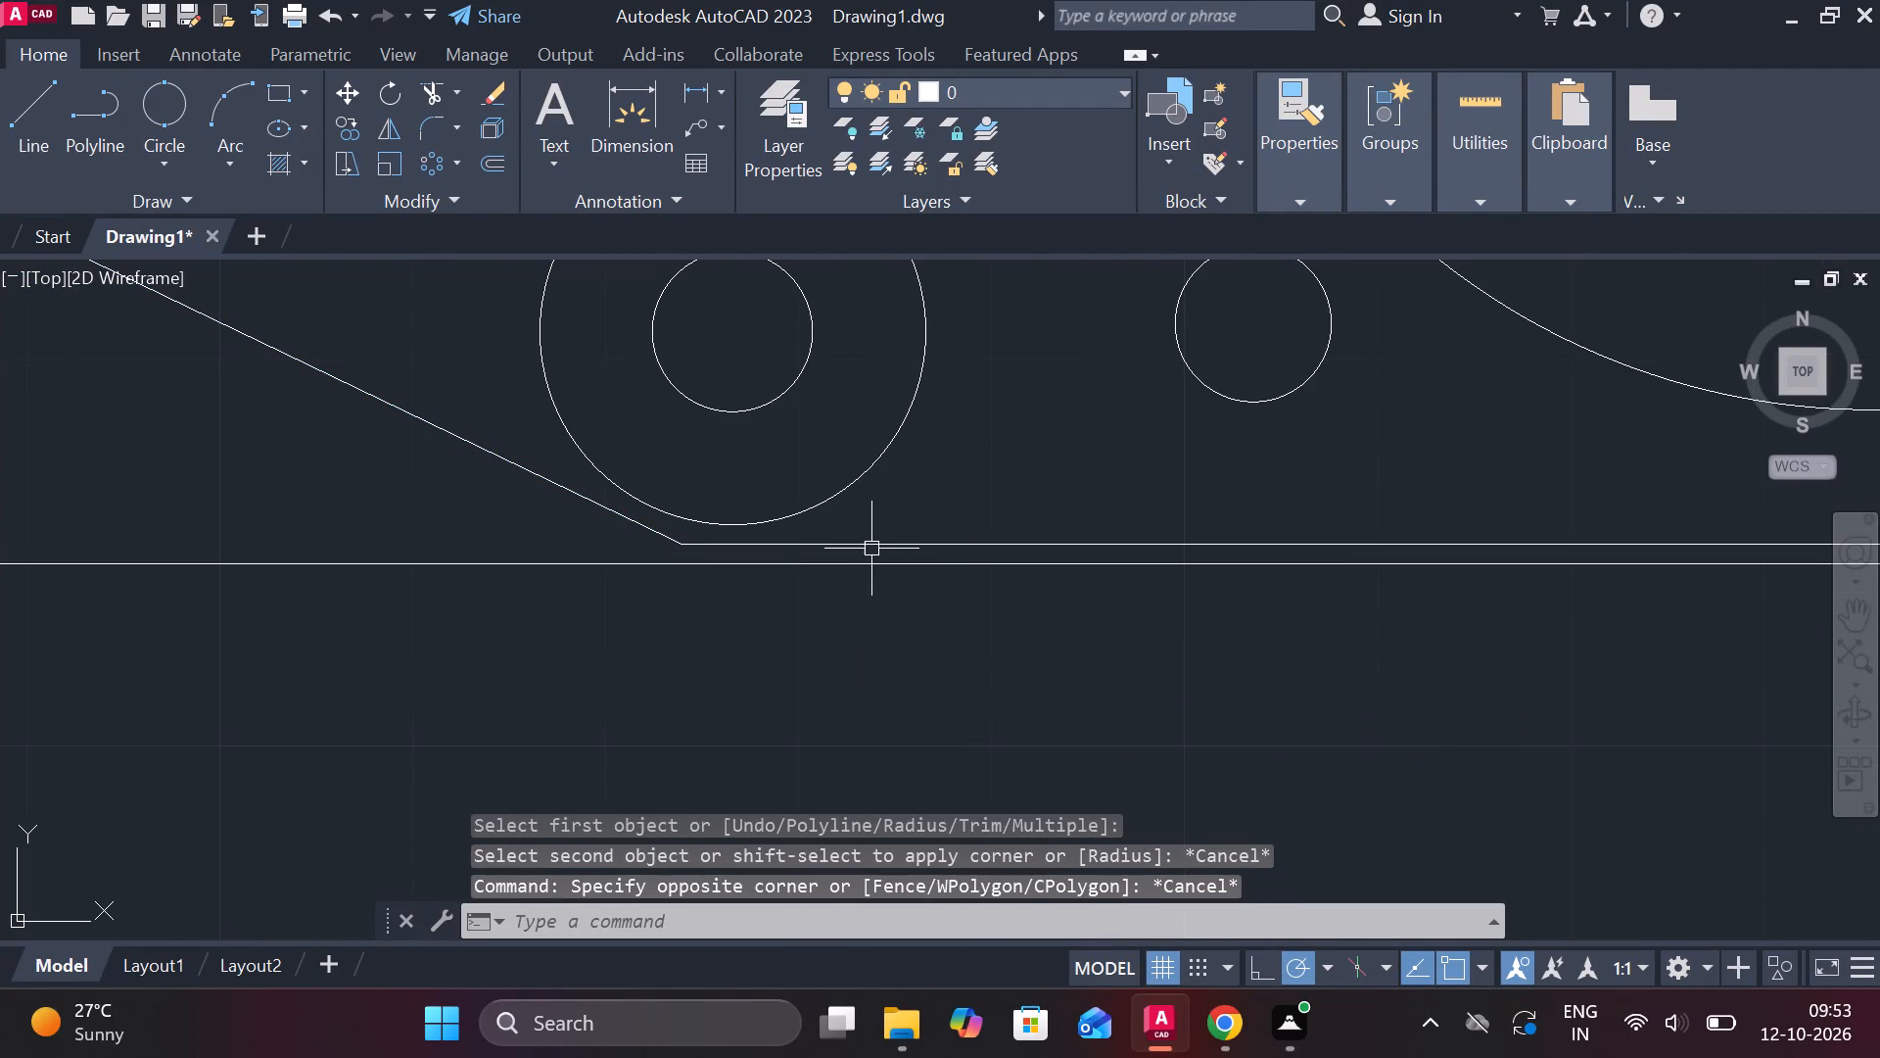
{"action": "left_click", "coordinate": [870, 549]}
{"action": "type", "text": "e"}
{"action": "key", "text": "space"}
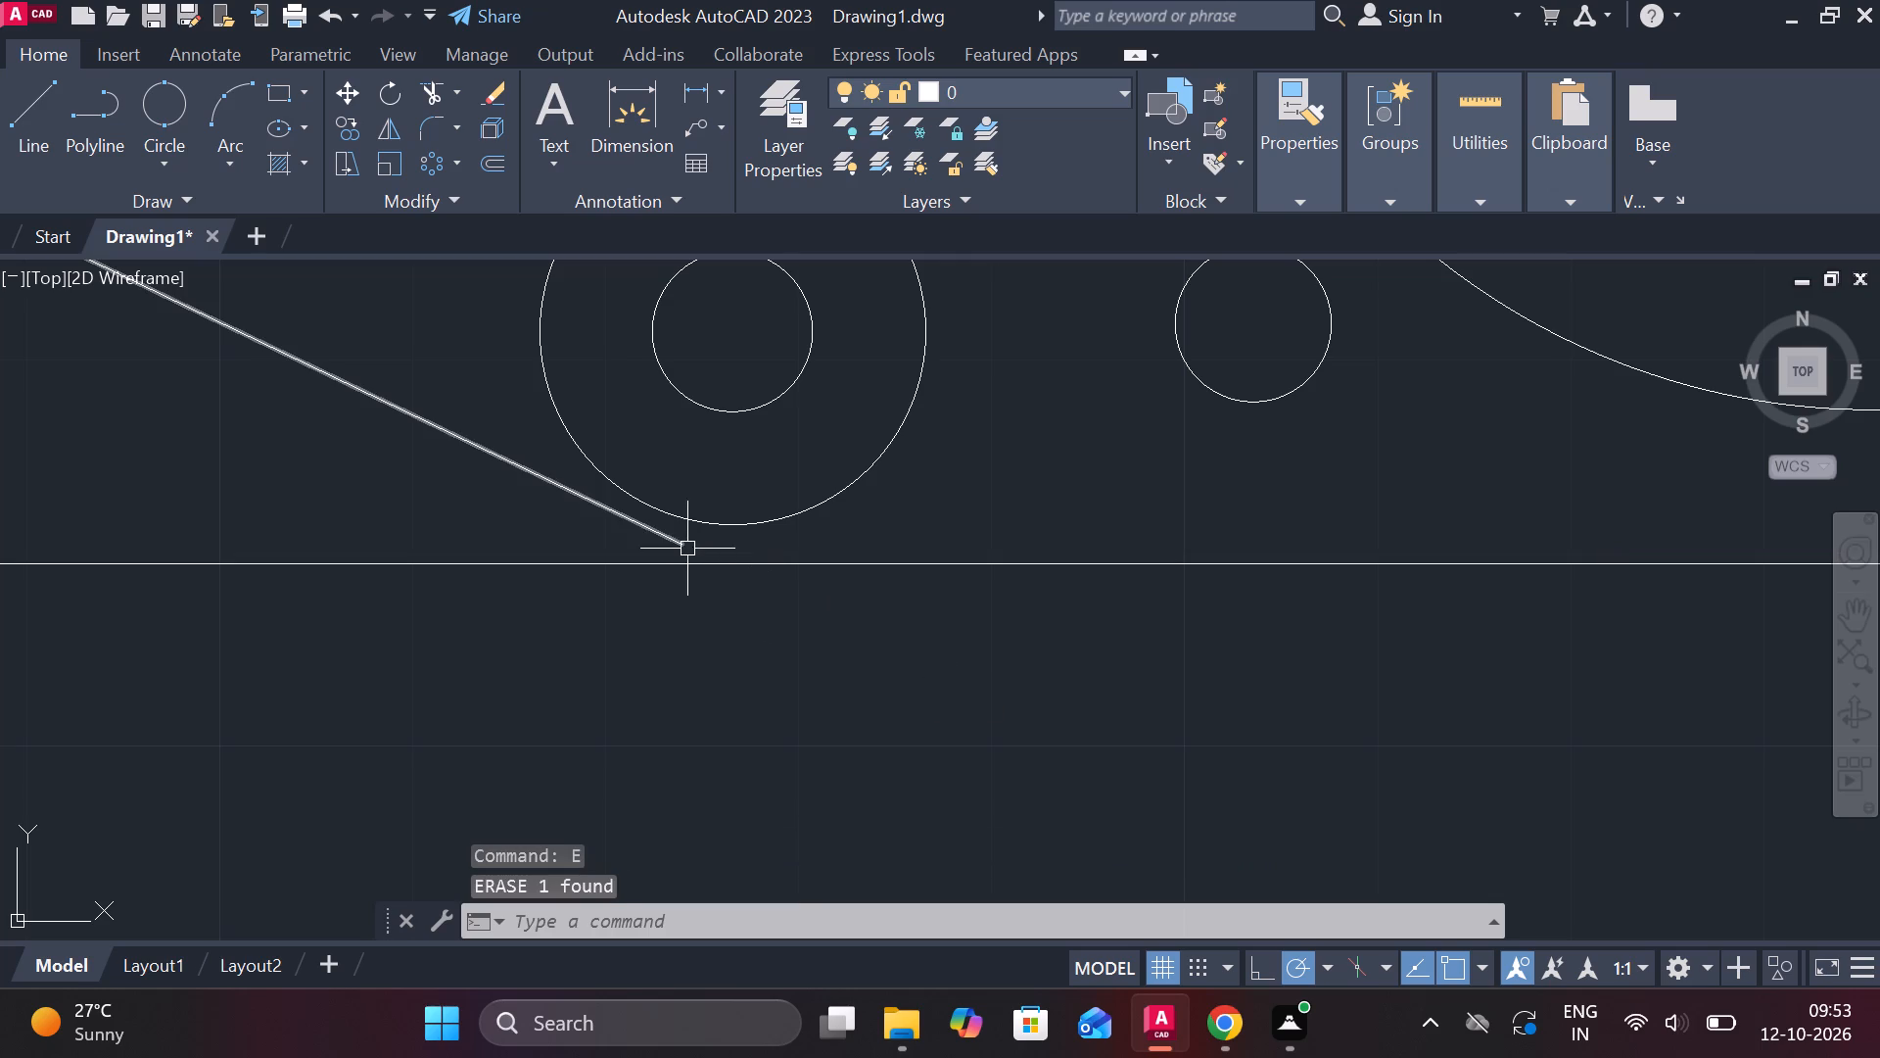
Stretch the slanted line's lower end along its direction to meet the remaining bottom horizontal line.
{"action": "left_click", "coordinate": [642, 535]}
{"action": "left_click", "coordinate": [687, 549]}
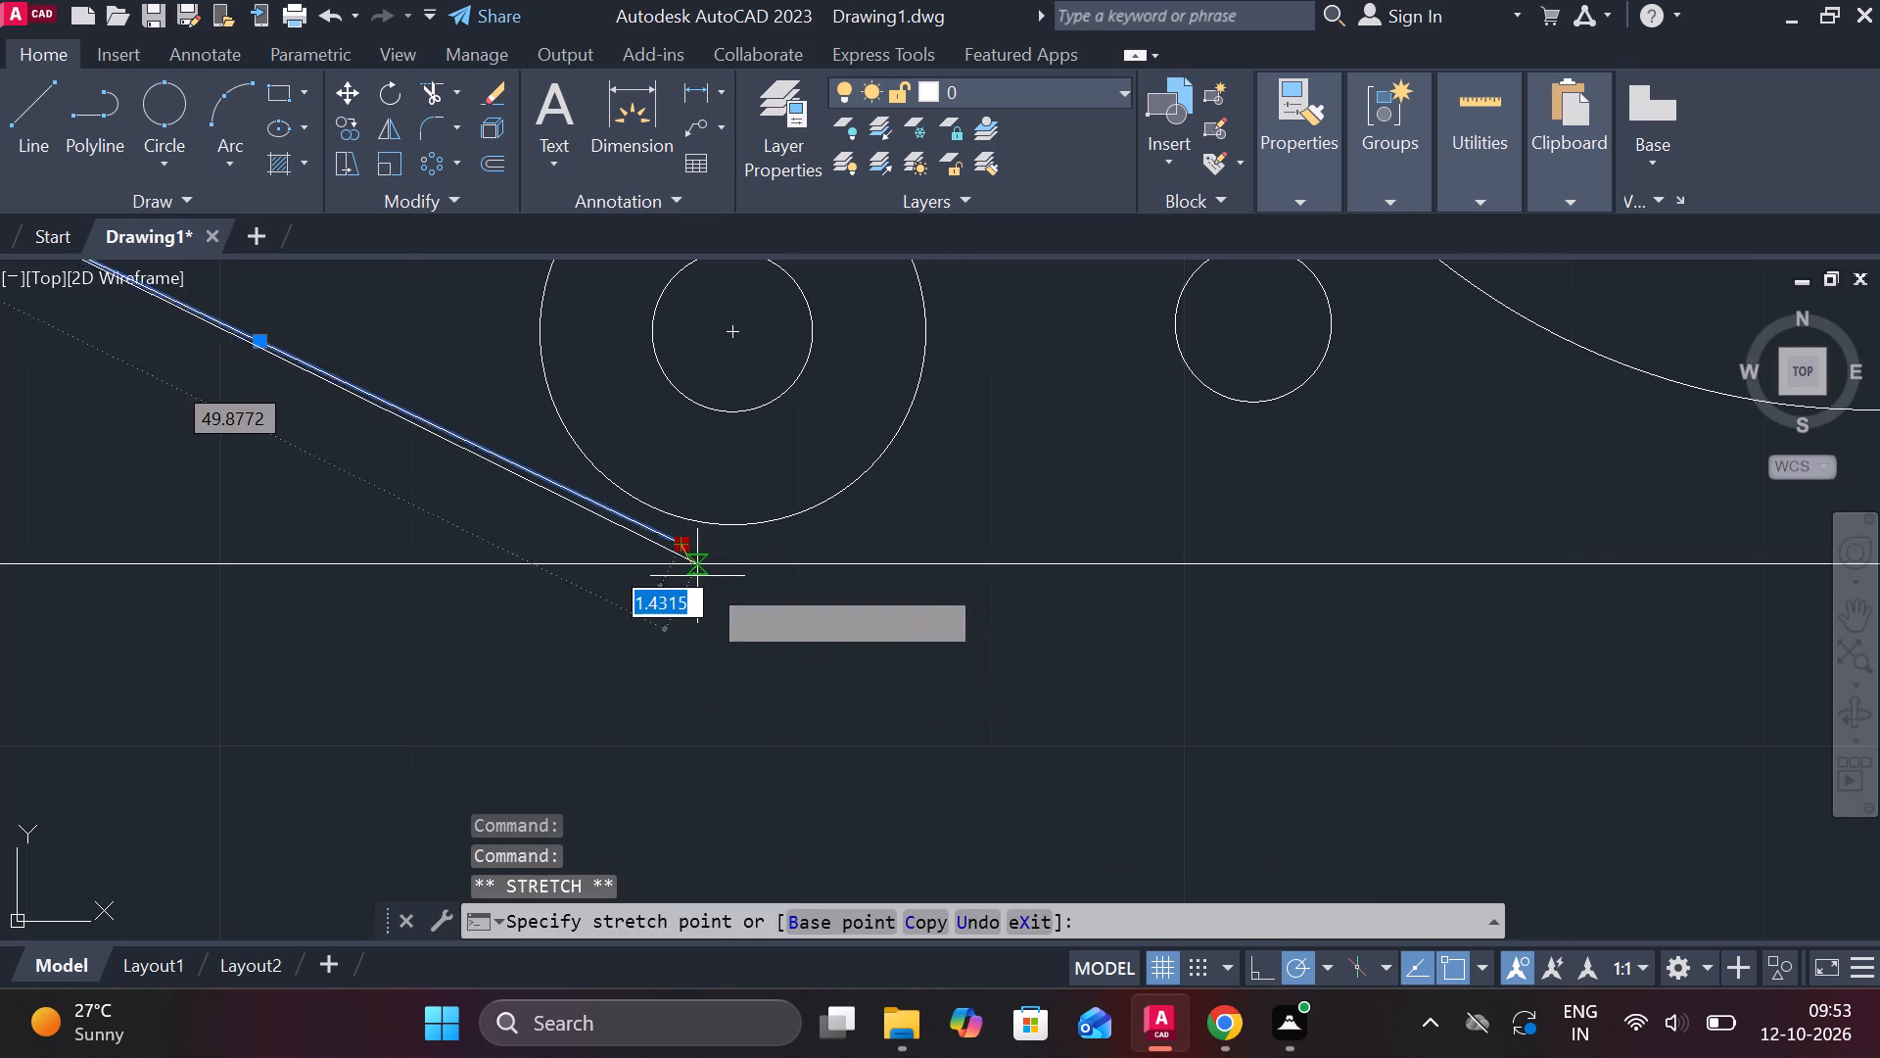
{"action": "left_click", "coordinate": [707, 582]}
{"action": "key", "text": "Escape"}
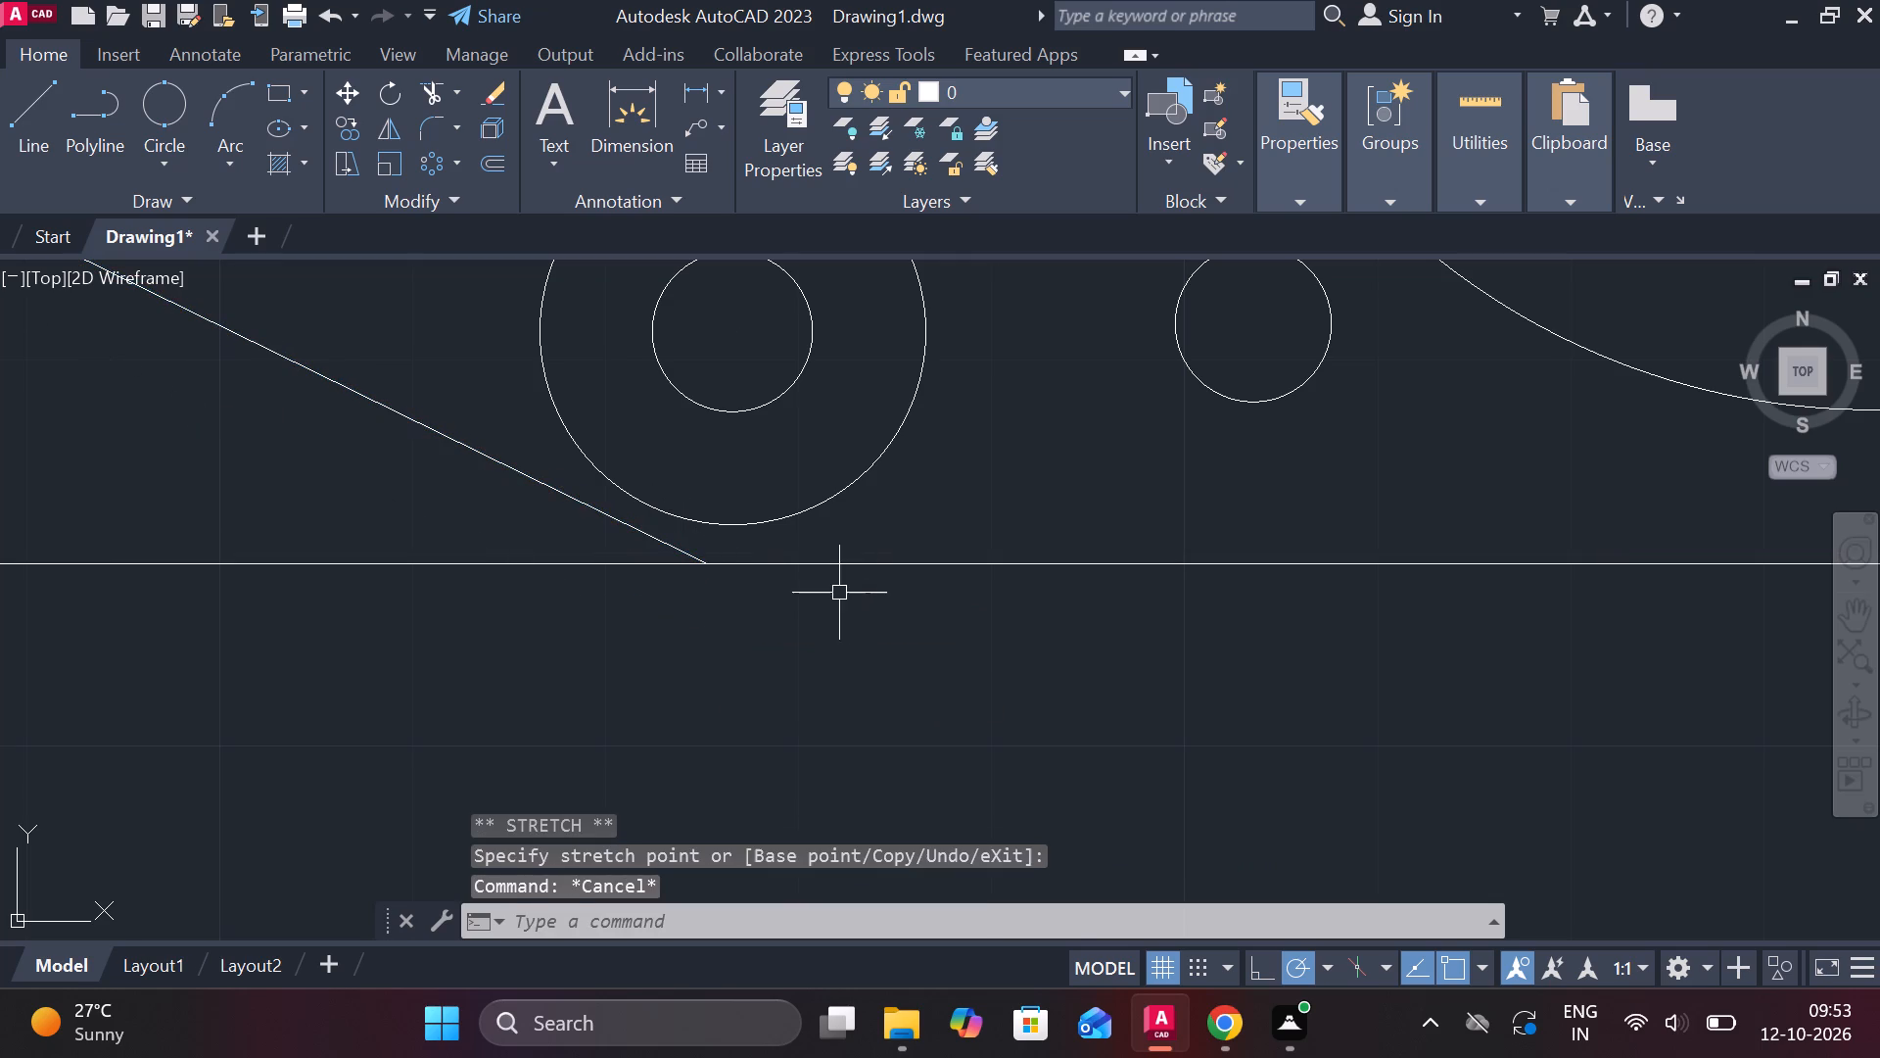
Trim the part of the bottom horizontal line that overhangs to the left of the slanted line.
{"action": "scroll", "coordinate": [839, 593], "scroll_direction": "down", "scroll_amount": 3}
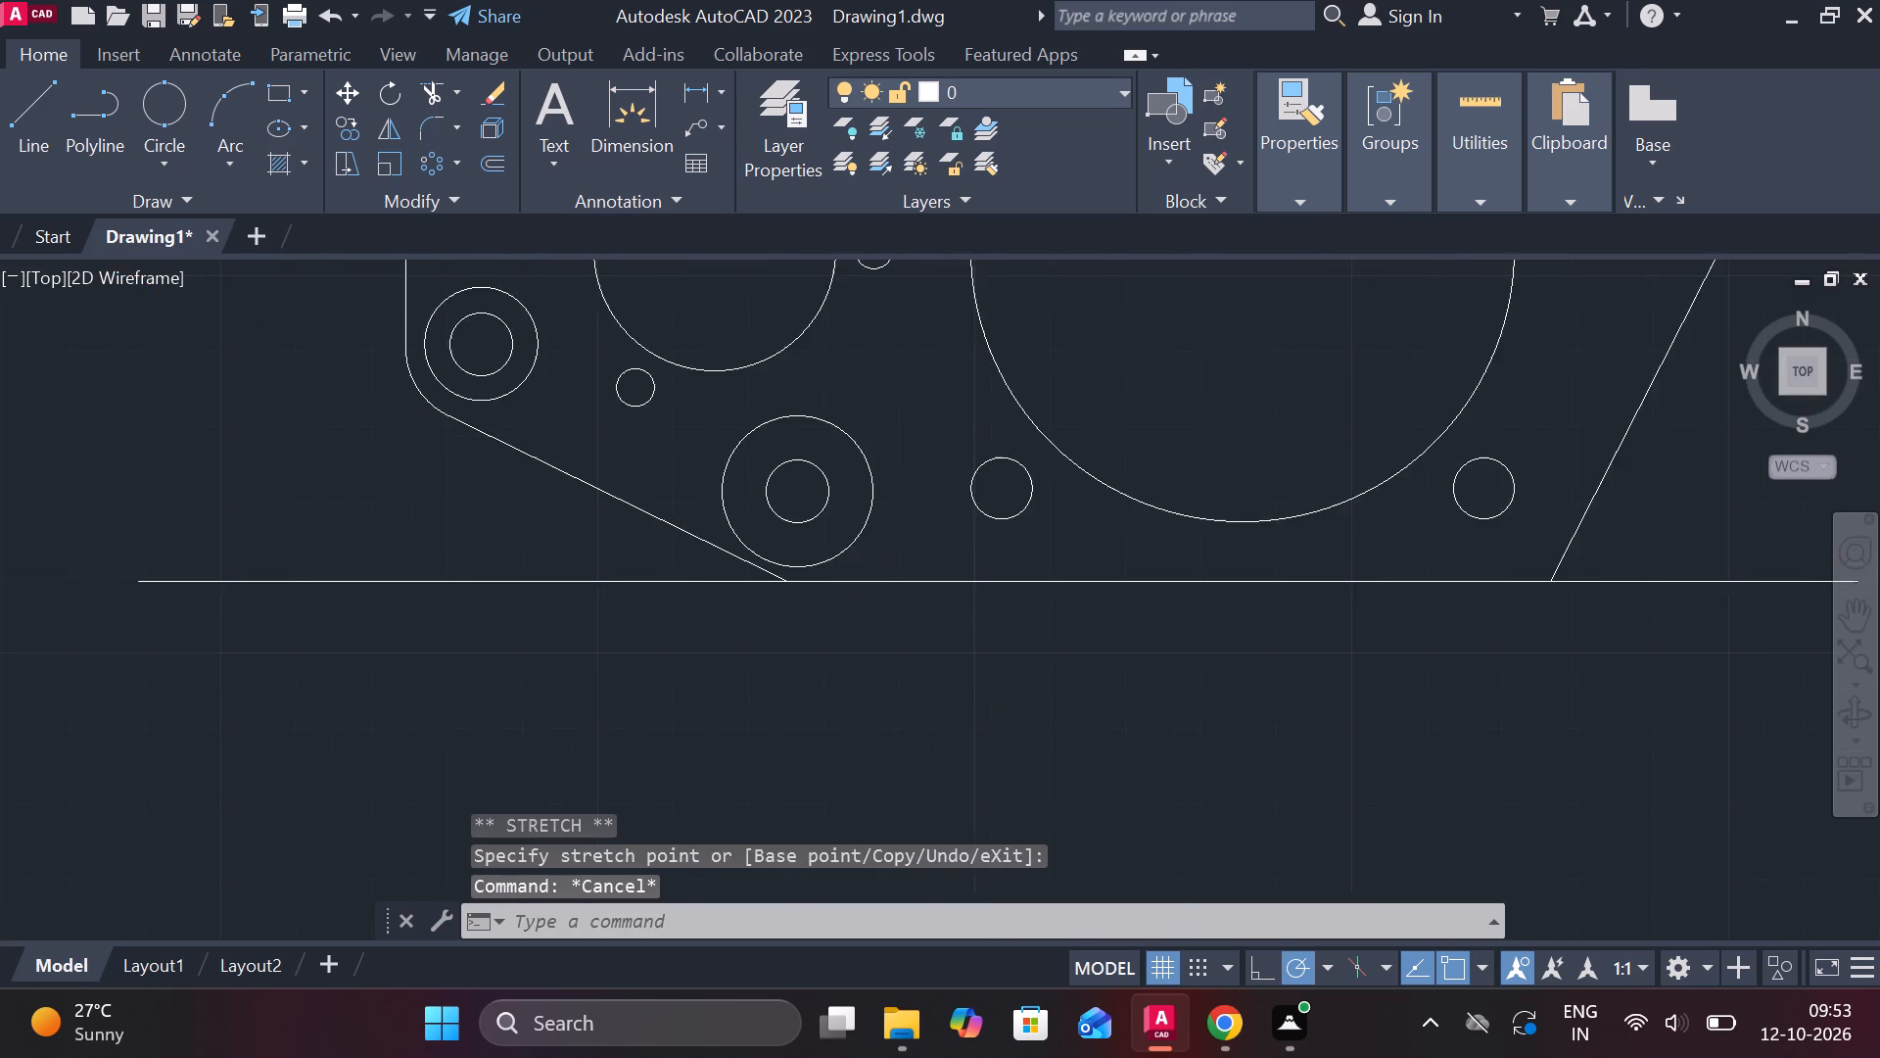
{"action": "scroll", "coordinate": [840, 600], "scroll_direction": "up", "scroll_amount": 2}
{"action": "key", "text": "r"}
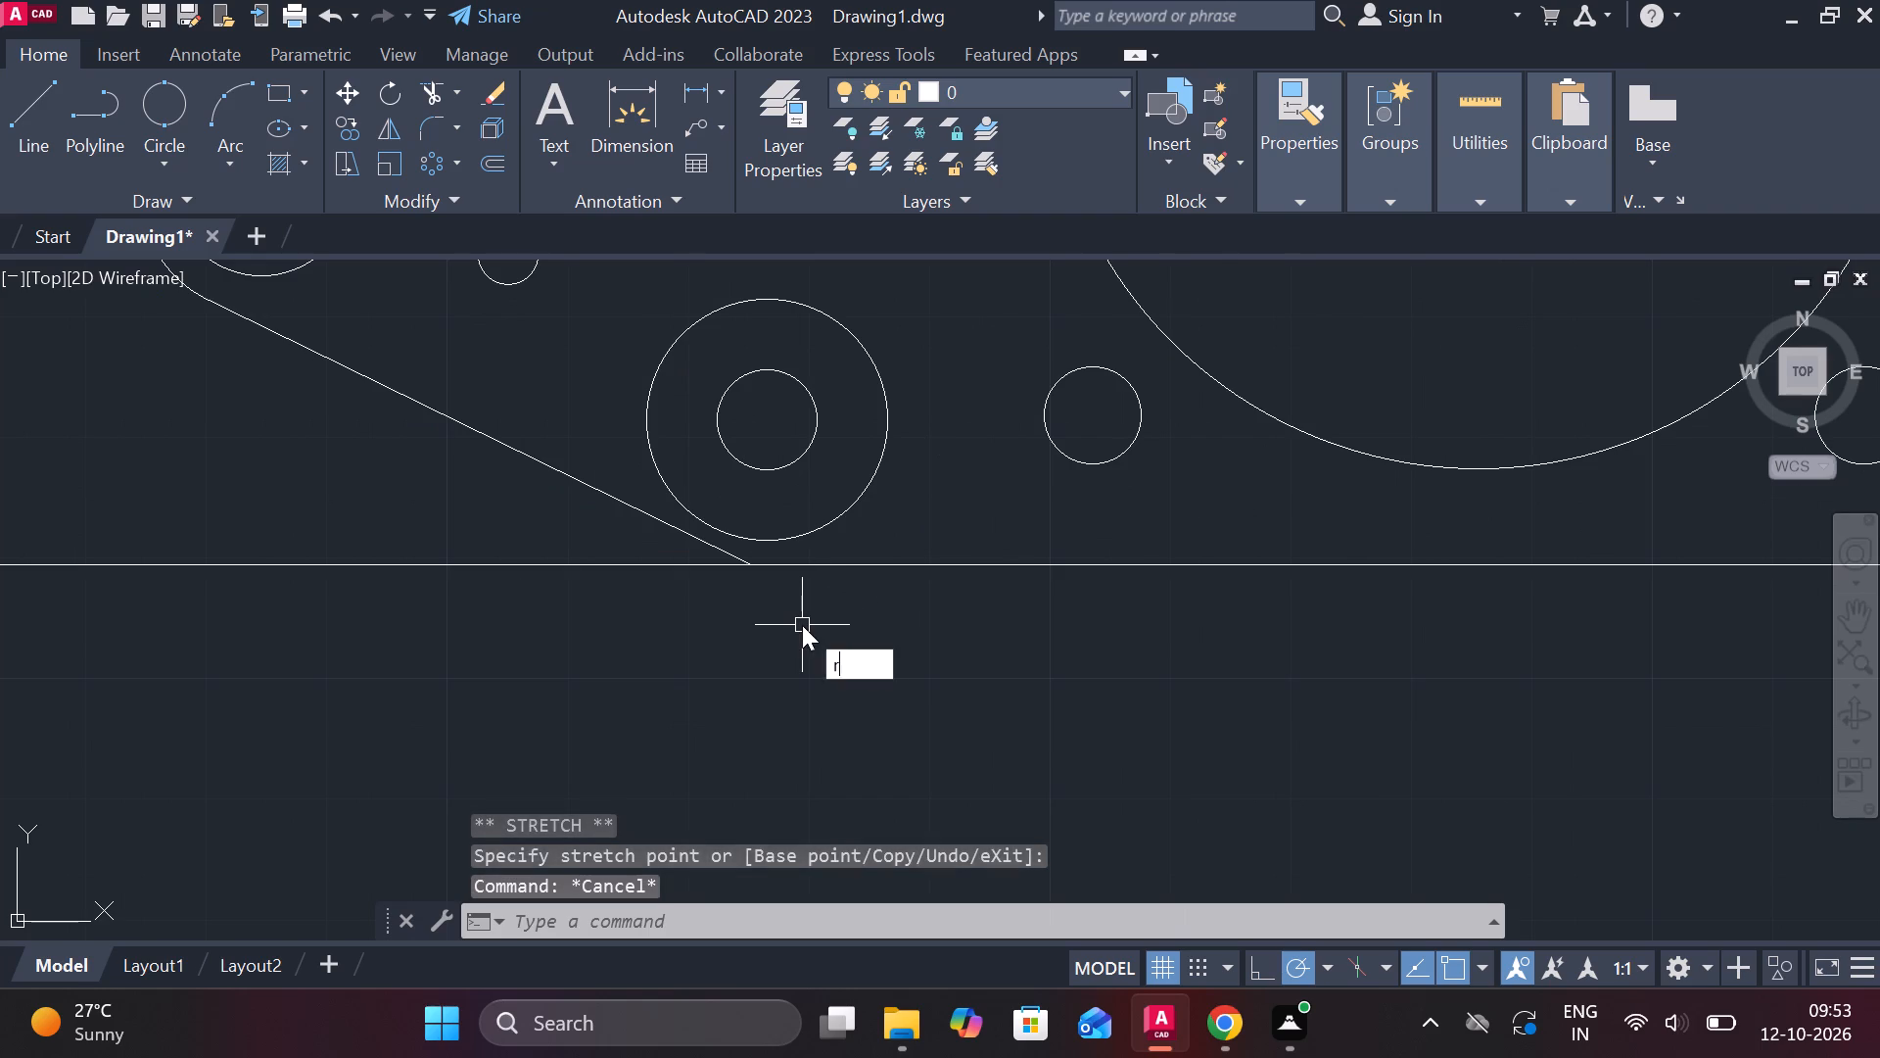
{"action": "key", "text": "Escape"}
{"action": "type", "text": "tr"}
{"action": "key", "text": "space"}
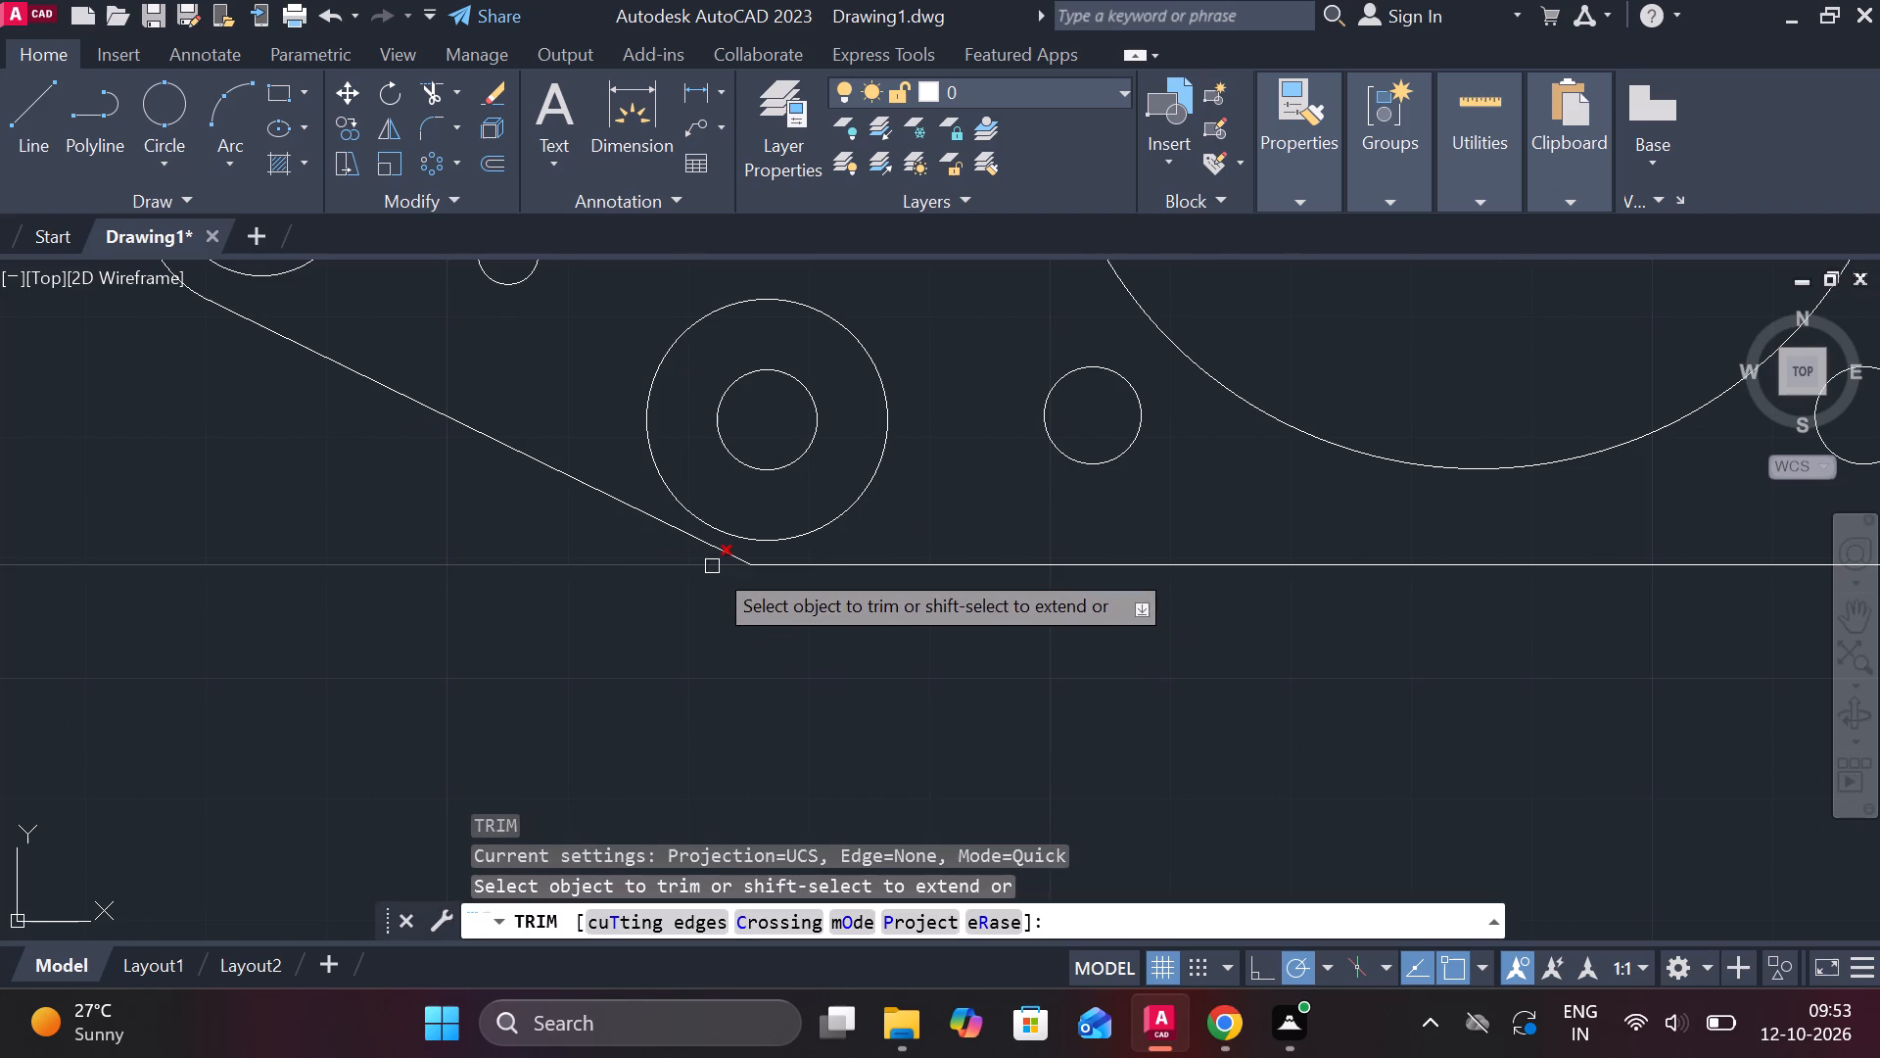
{"action": "left_click", "coordinate": [712, 566]}
{"action": "key", "text": "Escape"}
Fillet the corner between the left slanted line and the bottom edge with radius 10.
{"action": "type", "text": "f r"}
{"action": "key", "text": "space"}
{"action": "key", "text": "space"}
{"action": "scroll", "coordinate": [792, 584], "scroll_direction": "up", "scroll_amount": 2}
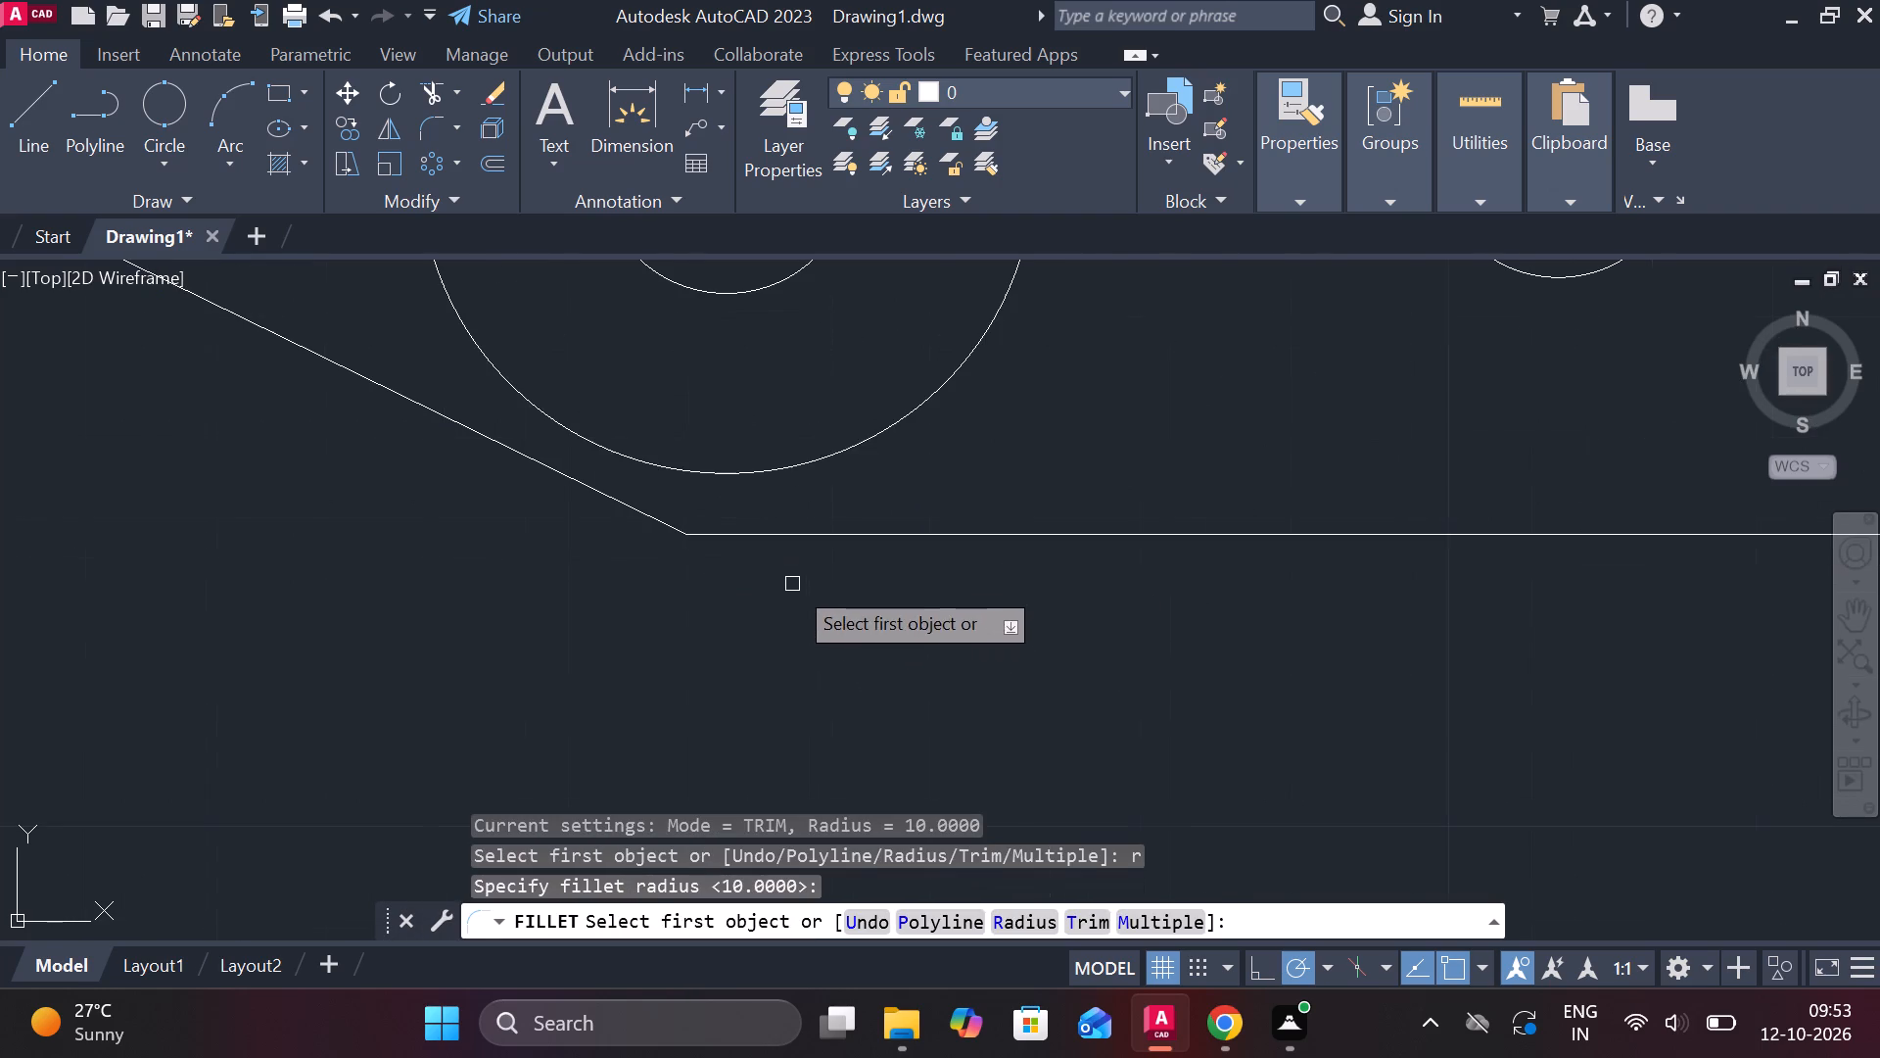
{"action": "left_click", "coordinate": [646, 520]}
{"action": "left_click", "coordinate": [732, 529]}
{"action": "scroll", "coordinate": [759, 545], "scroll_direction": "down", "scroll_amount": 2}
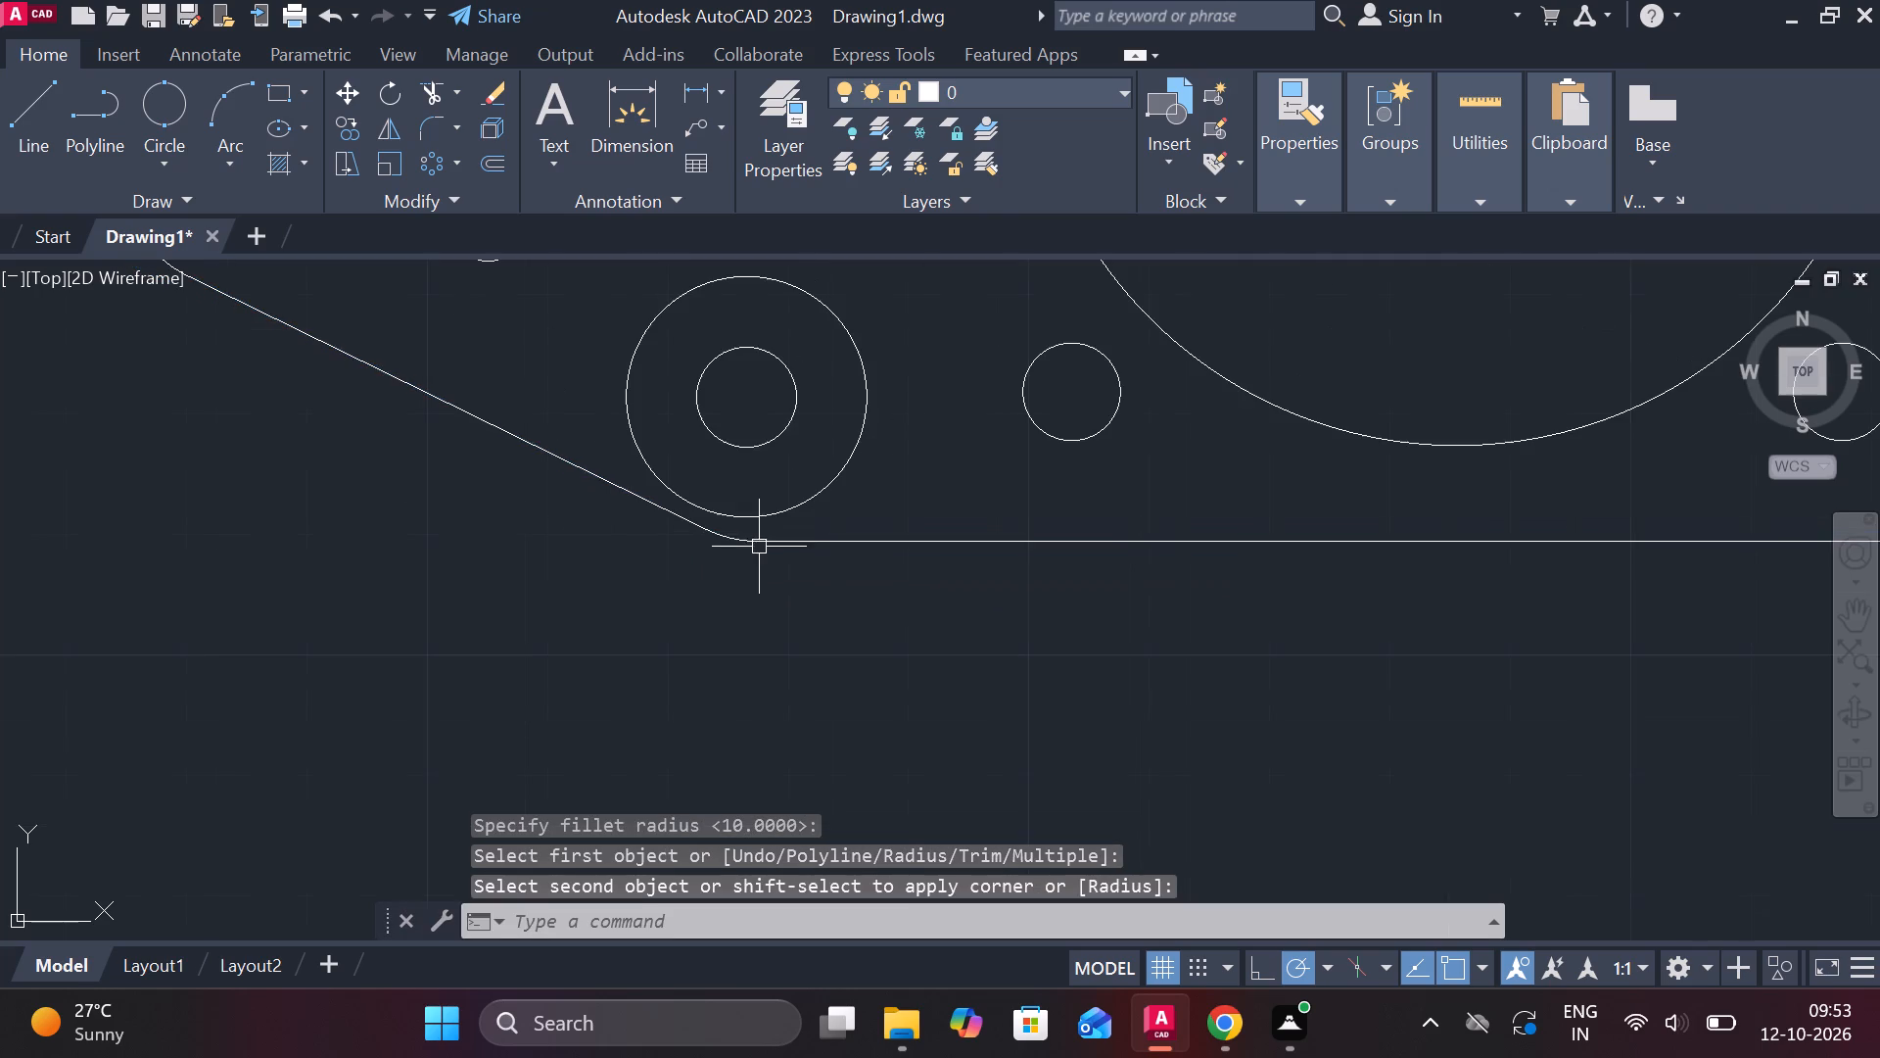
Fillet the corner between the plate's right slanted edge and the bottom edge with radius 10.
{"action": "scroll", "coordinate": [929, 613], "scroll_direction": "down", "scroll_amount": 2}
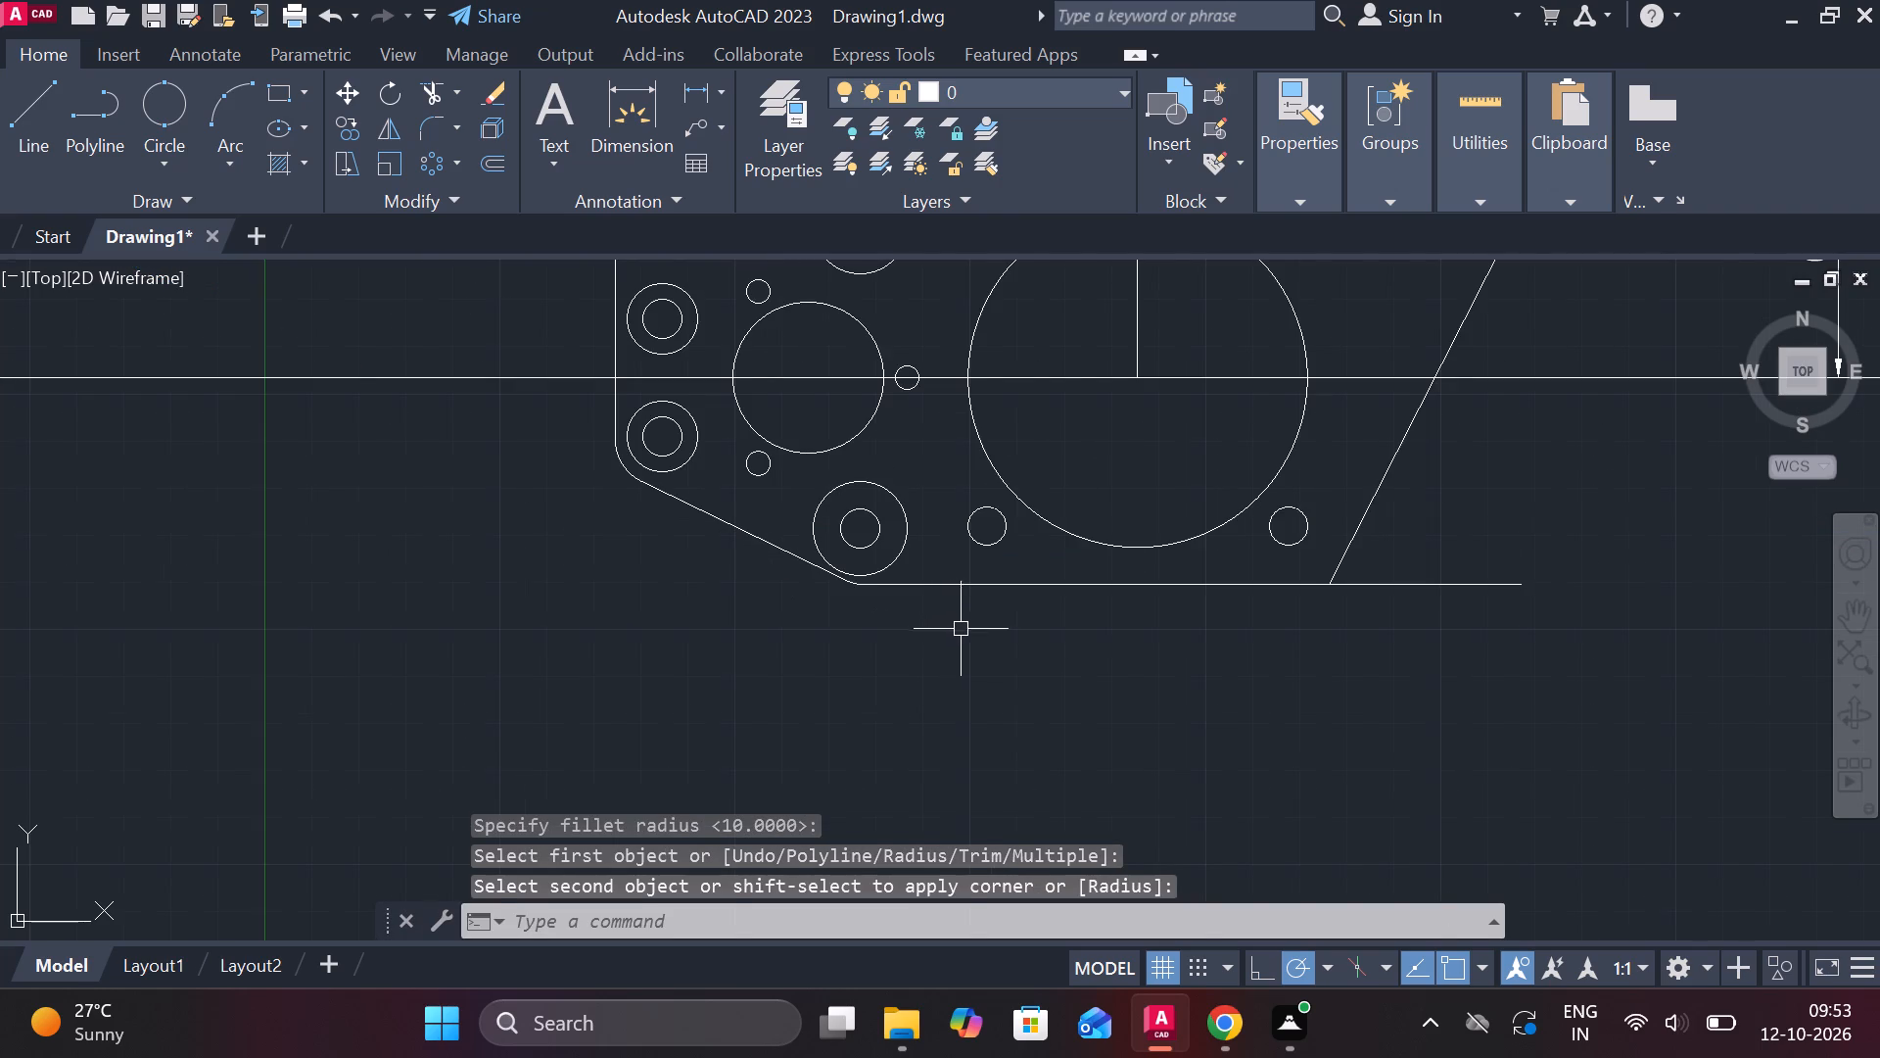
{"action": "middle_click_drag", "start_coordinate": [1088, 608], "coordinate": [871, 676]}
{"action": "key", "text": "space"}
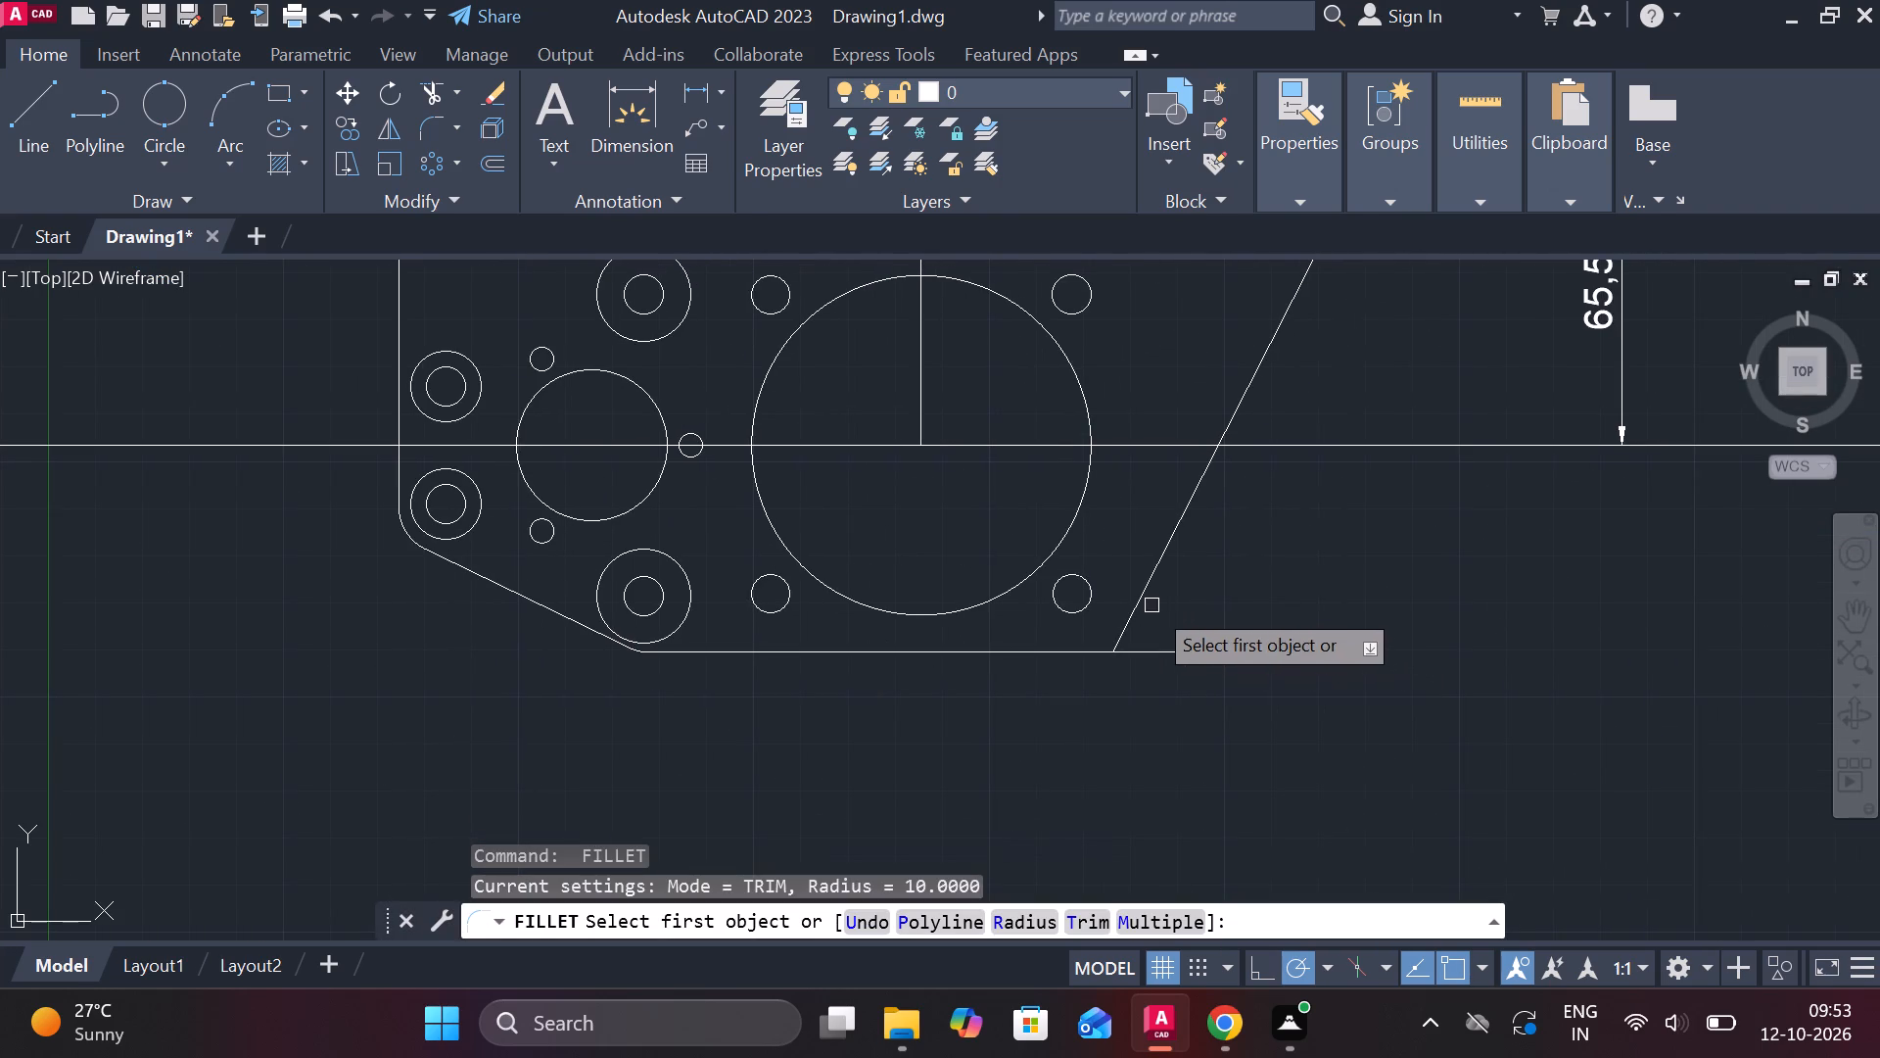
{"action": "left_click", "coordinate": [1133, 617]}
{"action": "left_click", "coordinate": [1079, 649]}
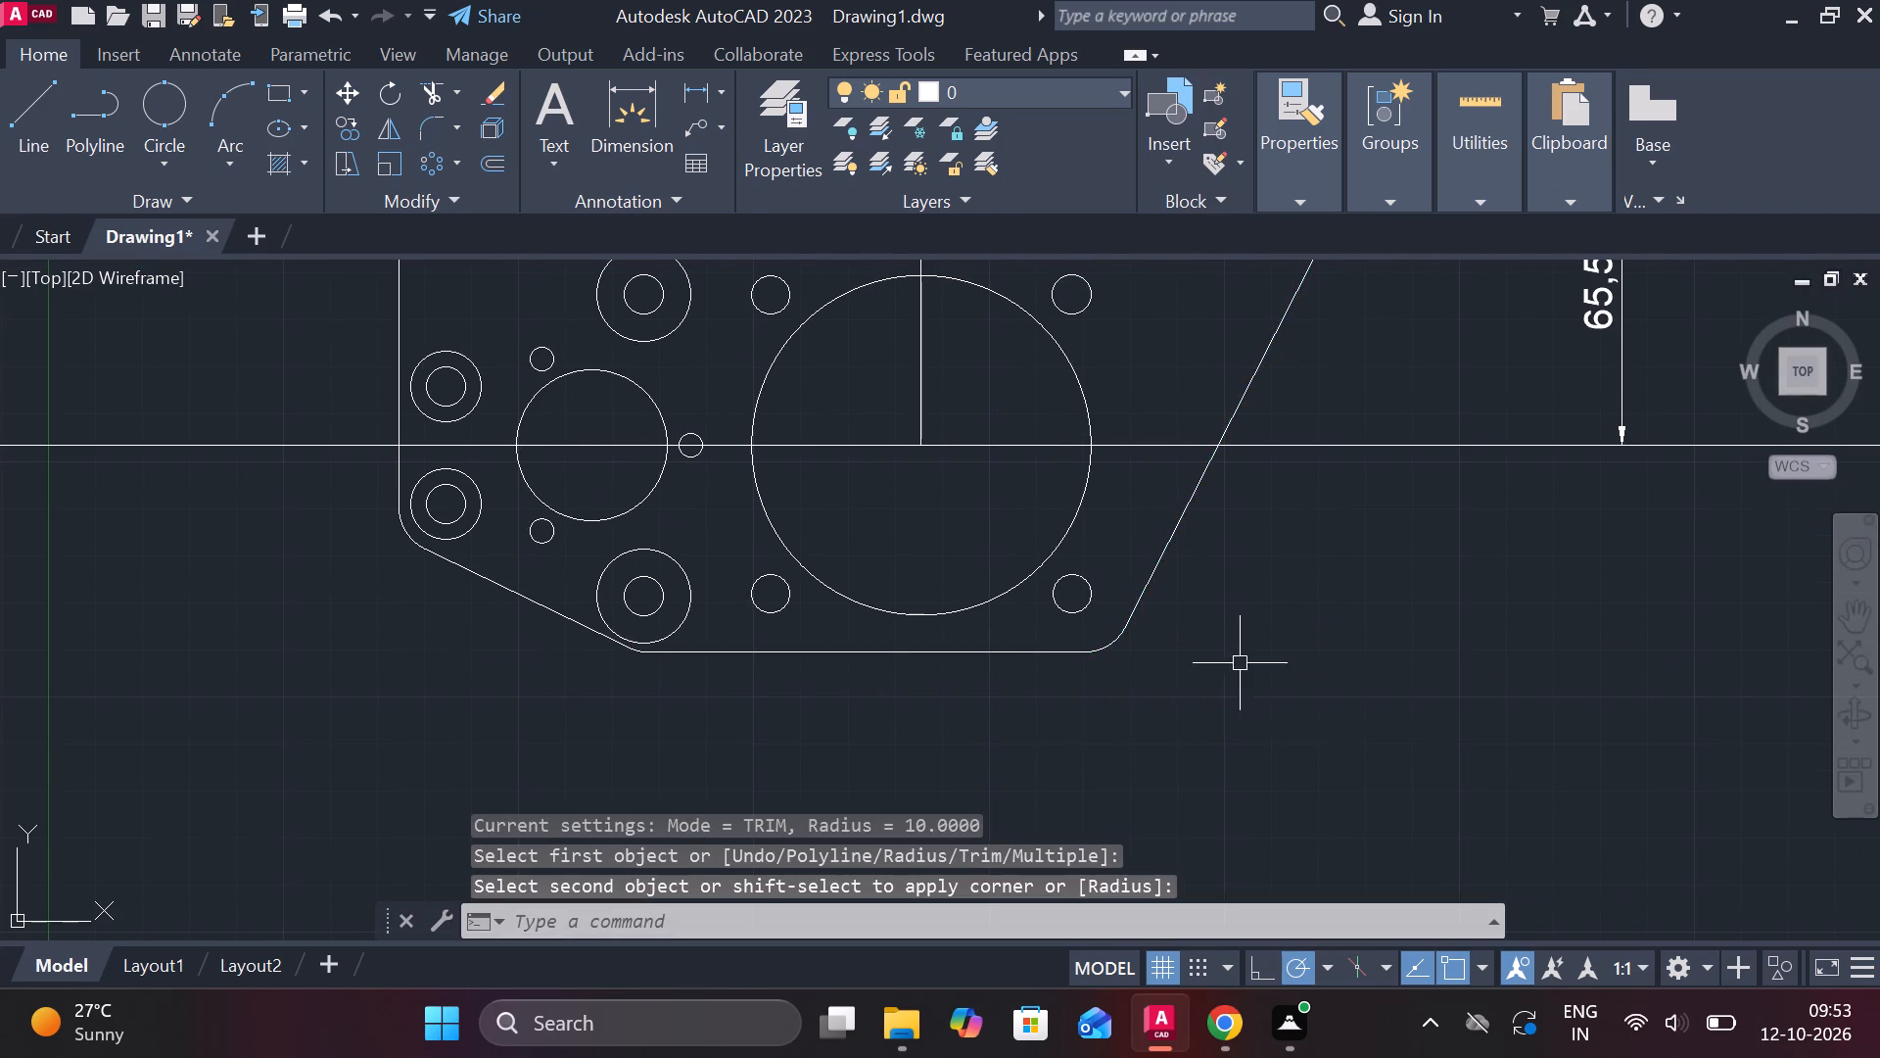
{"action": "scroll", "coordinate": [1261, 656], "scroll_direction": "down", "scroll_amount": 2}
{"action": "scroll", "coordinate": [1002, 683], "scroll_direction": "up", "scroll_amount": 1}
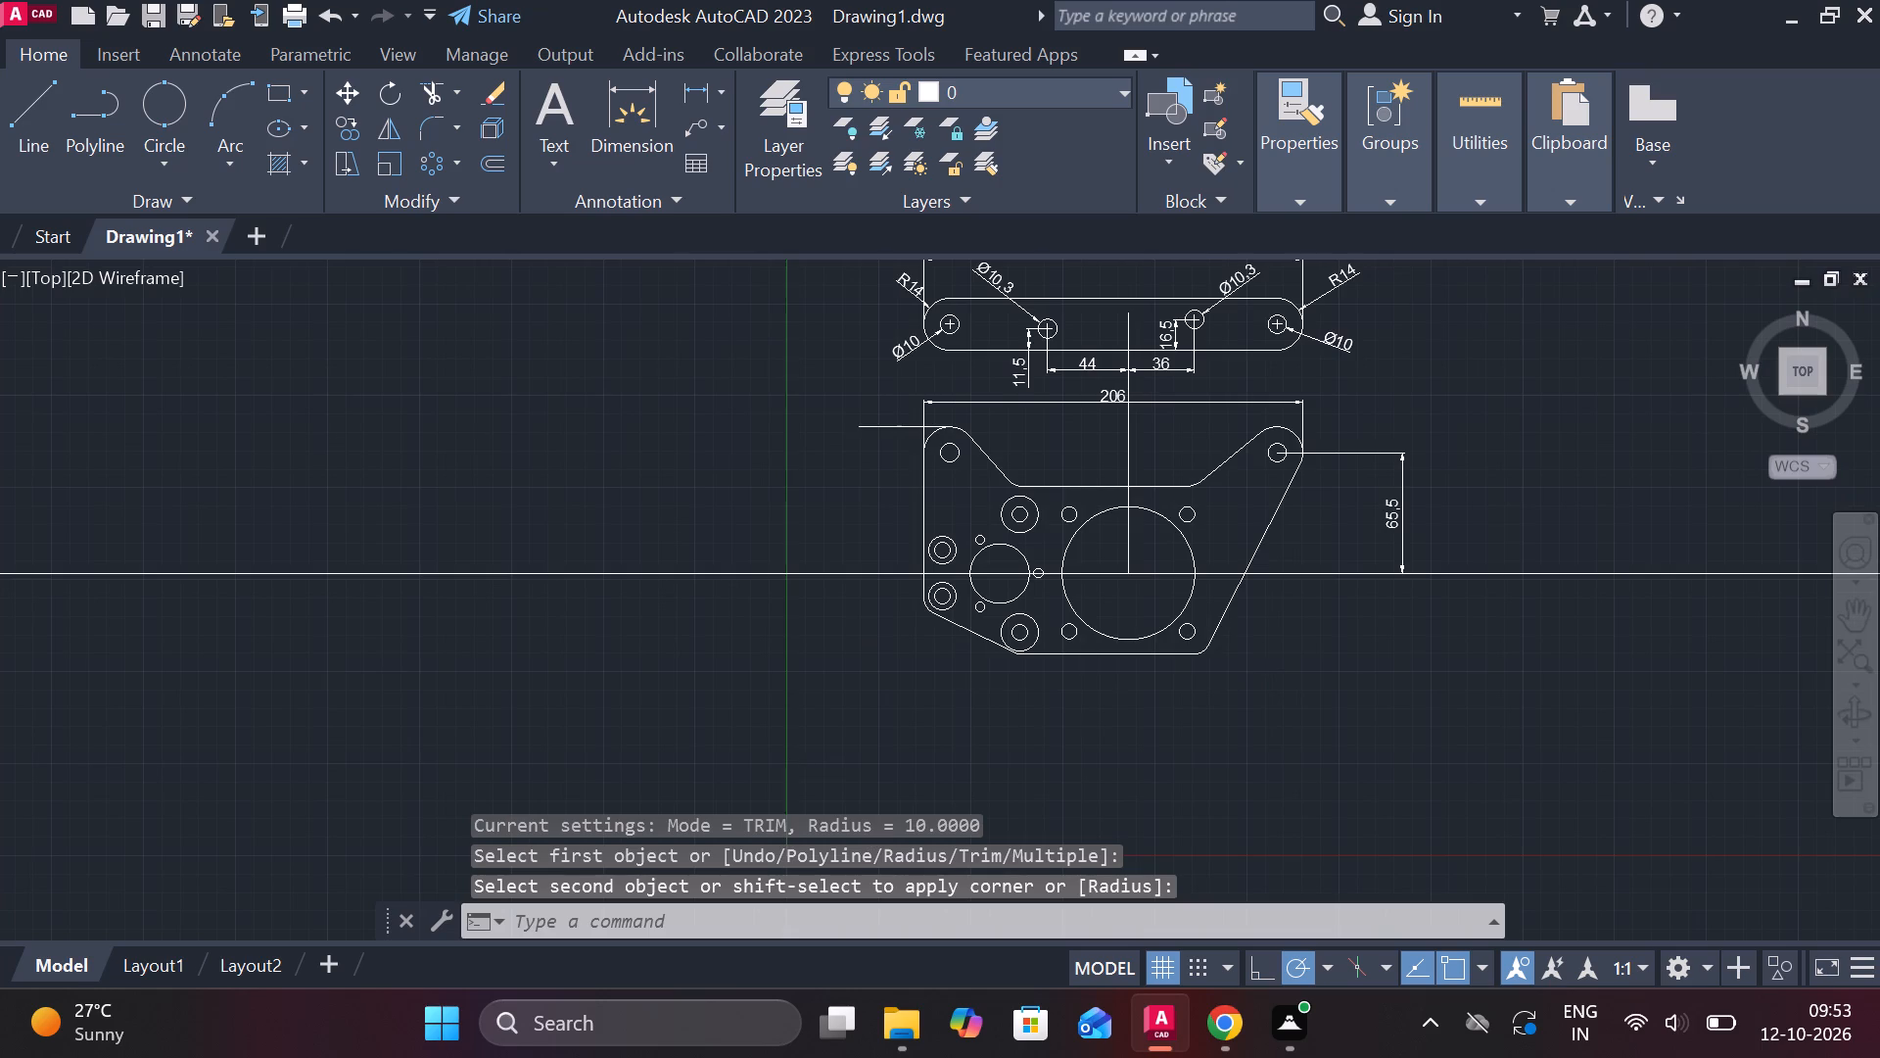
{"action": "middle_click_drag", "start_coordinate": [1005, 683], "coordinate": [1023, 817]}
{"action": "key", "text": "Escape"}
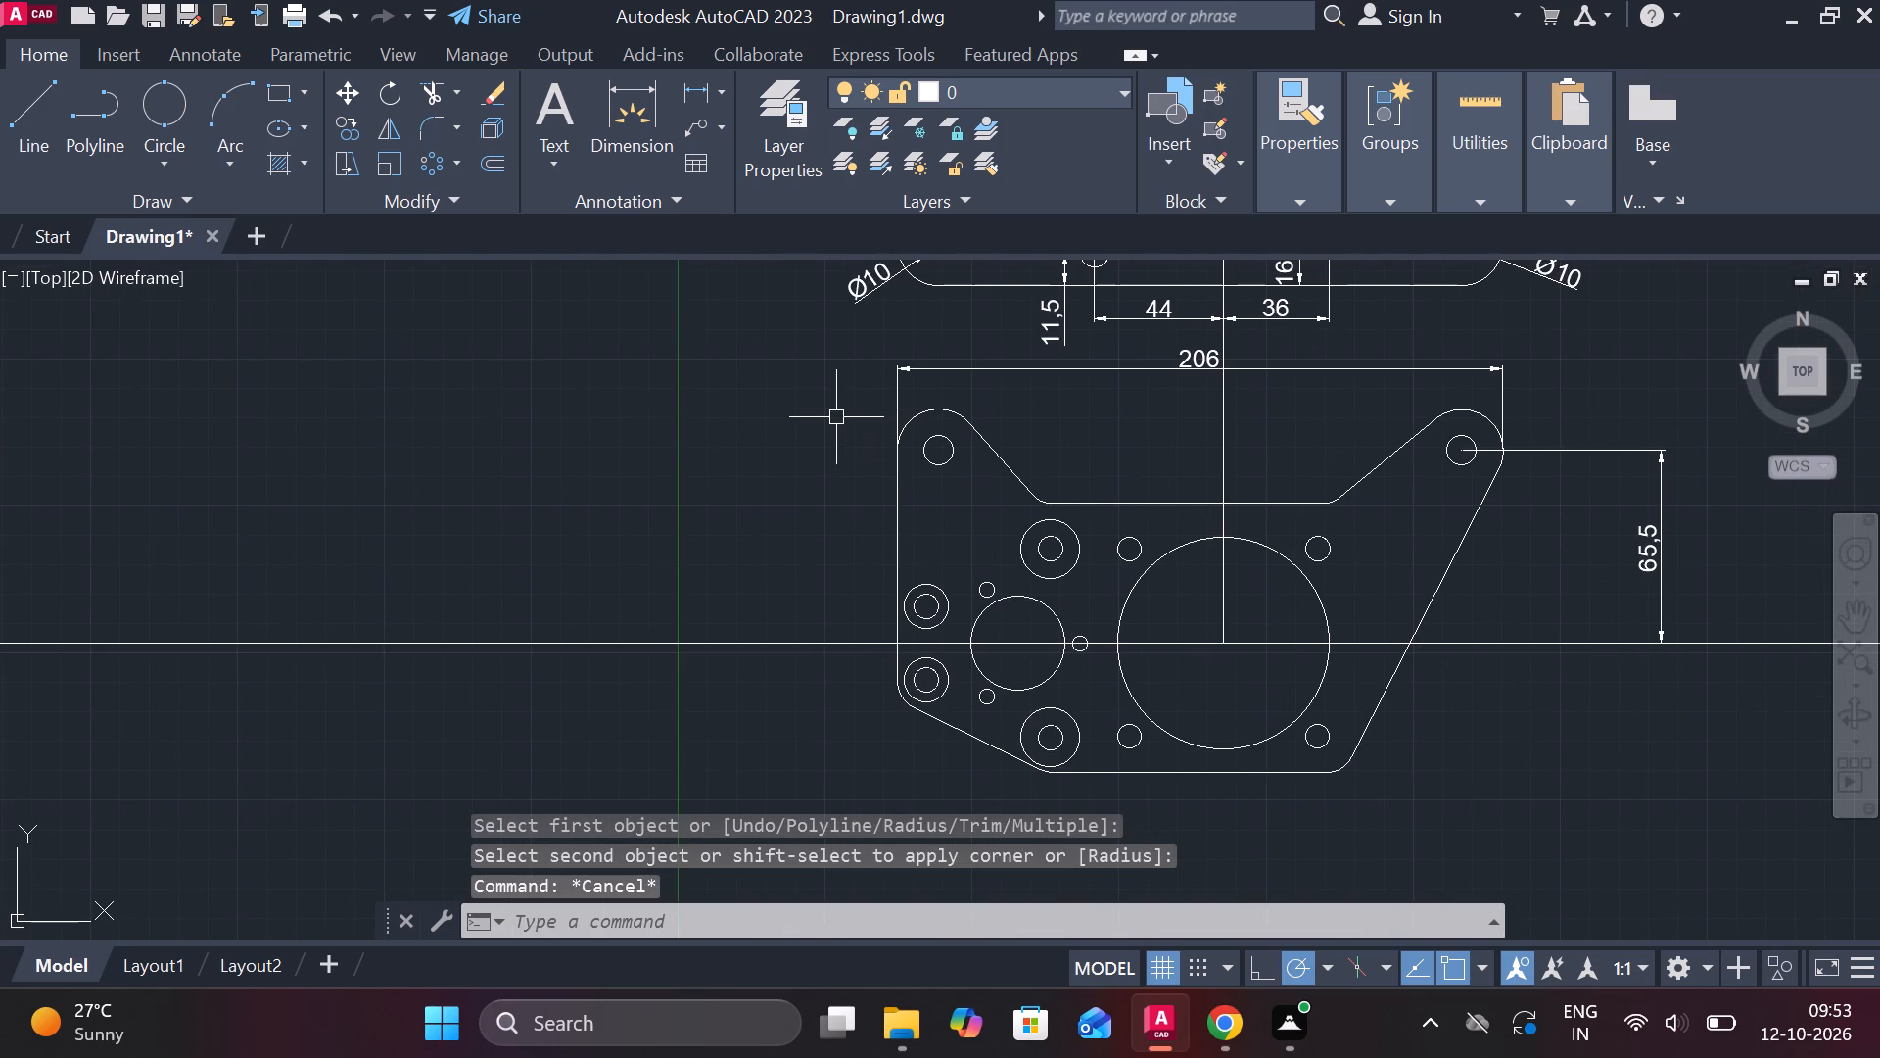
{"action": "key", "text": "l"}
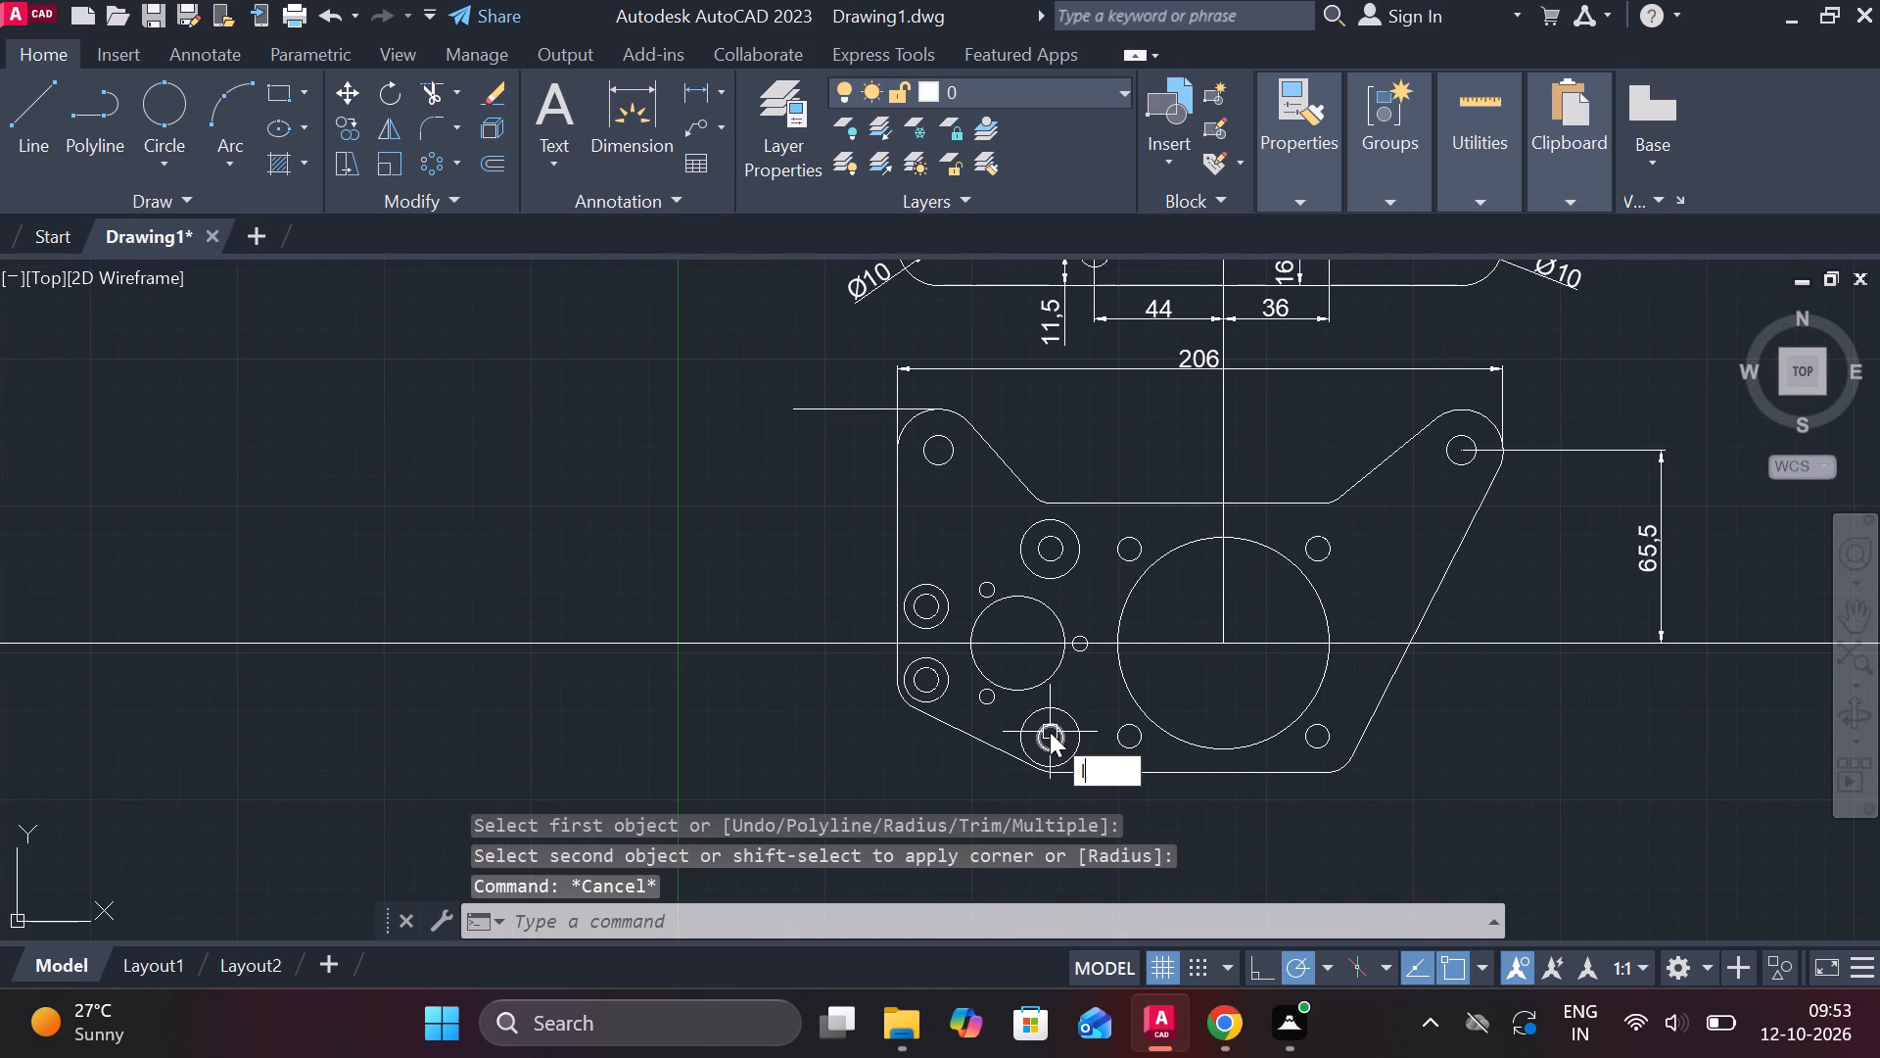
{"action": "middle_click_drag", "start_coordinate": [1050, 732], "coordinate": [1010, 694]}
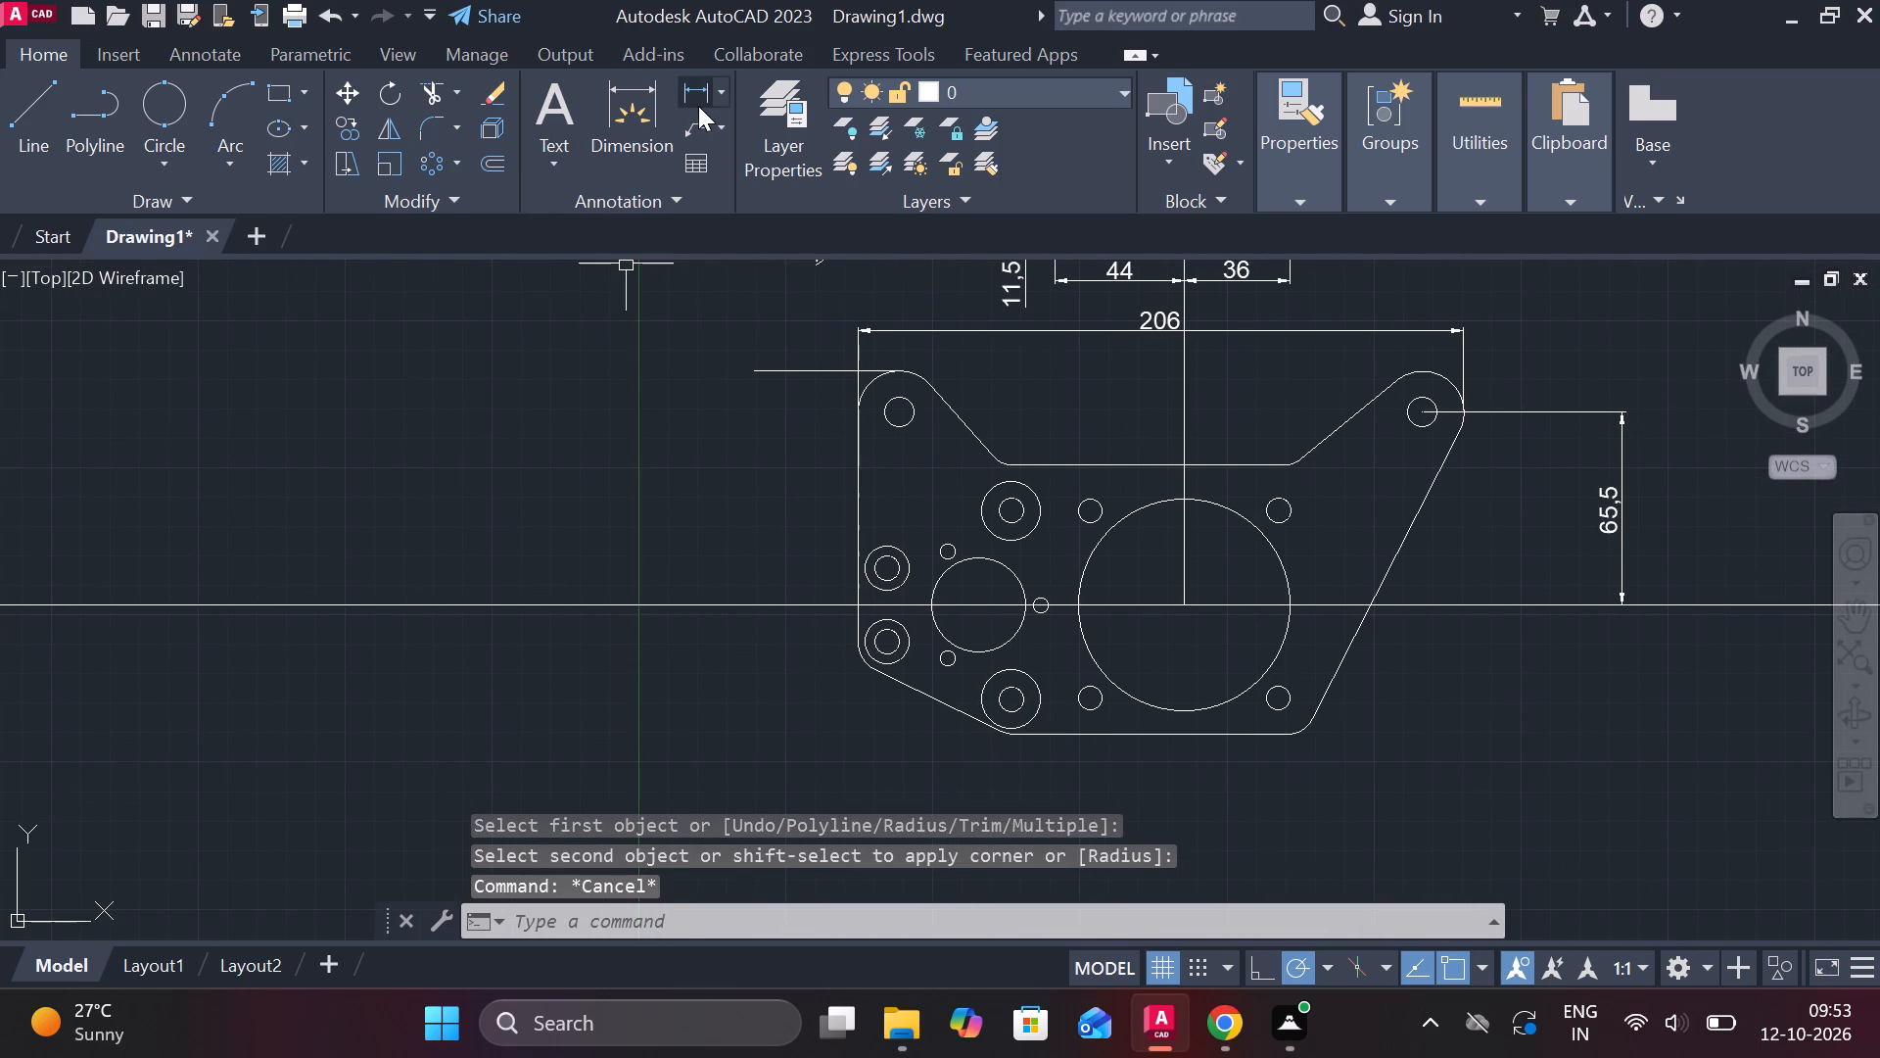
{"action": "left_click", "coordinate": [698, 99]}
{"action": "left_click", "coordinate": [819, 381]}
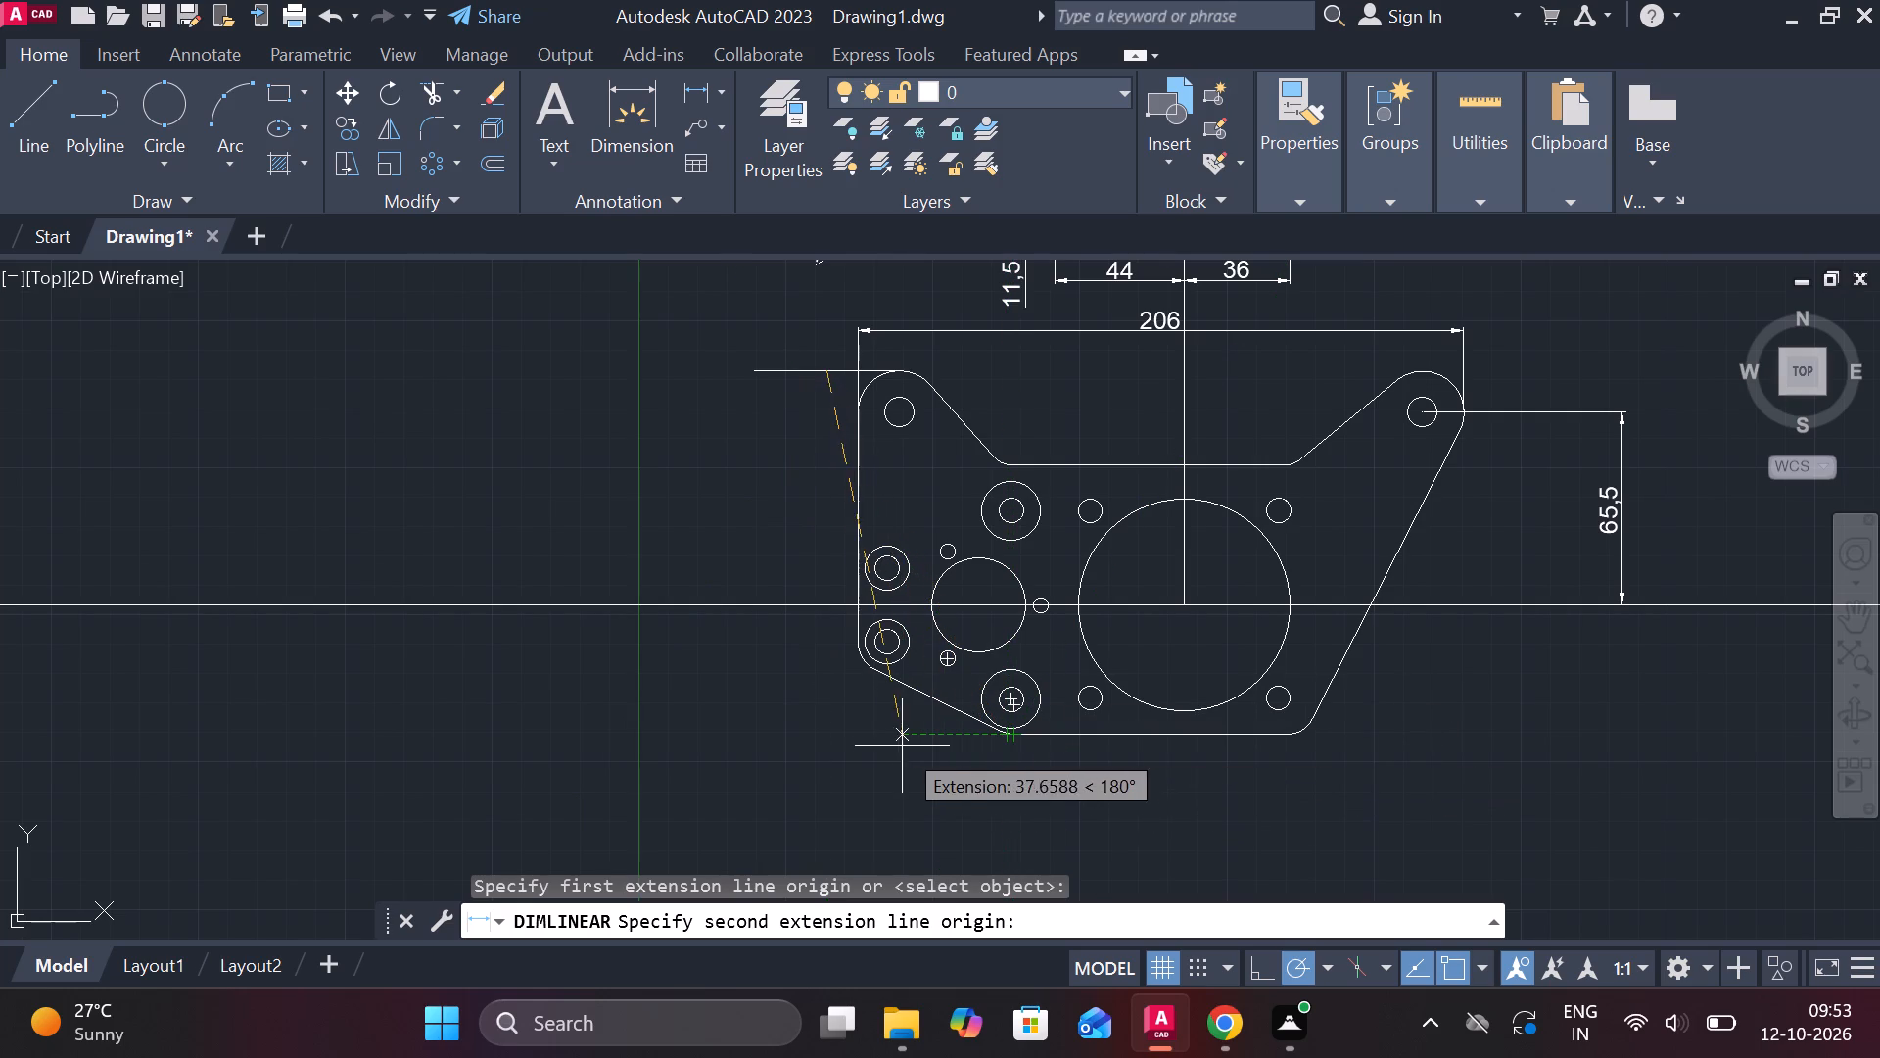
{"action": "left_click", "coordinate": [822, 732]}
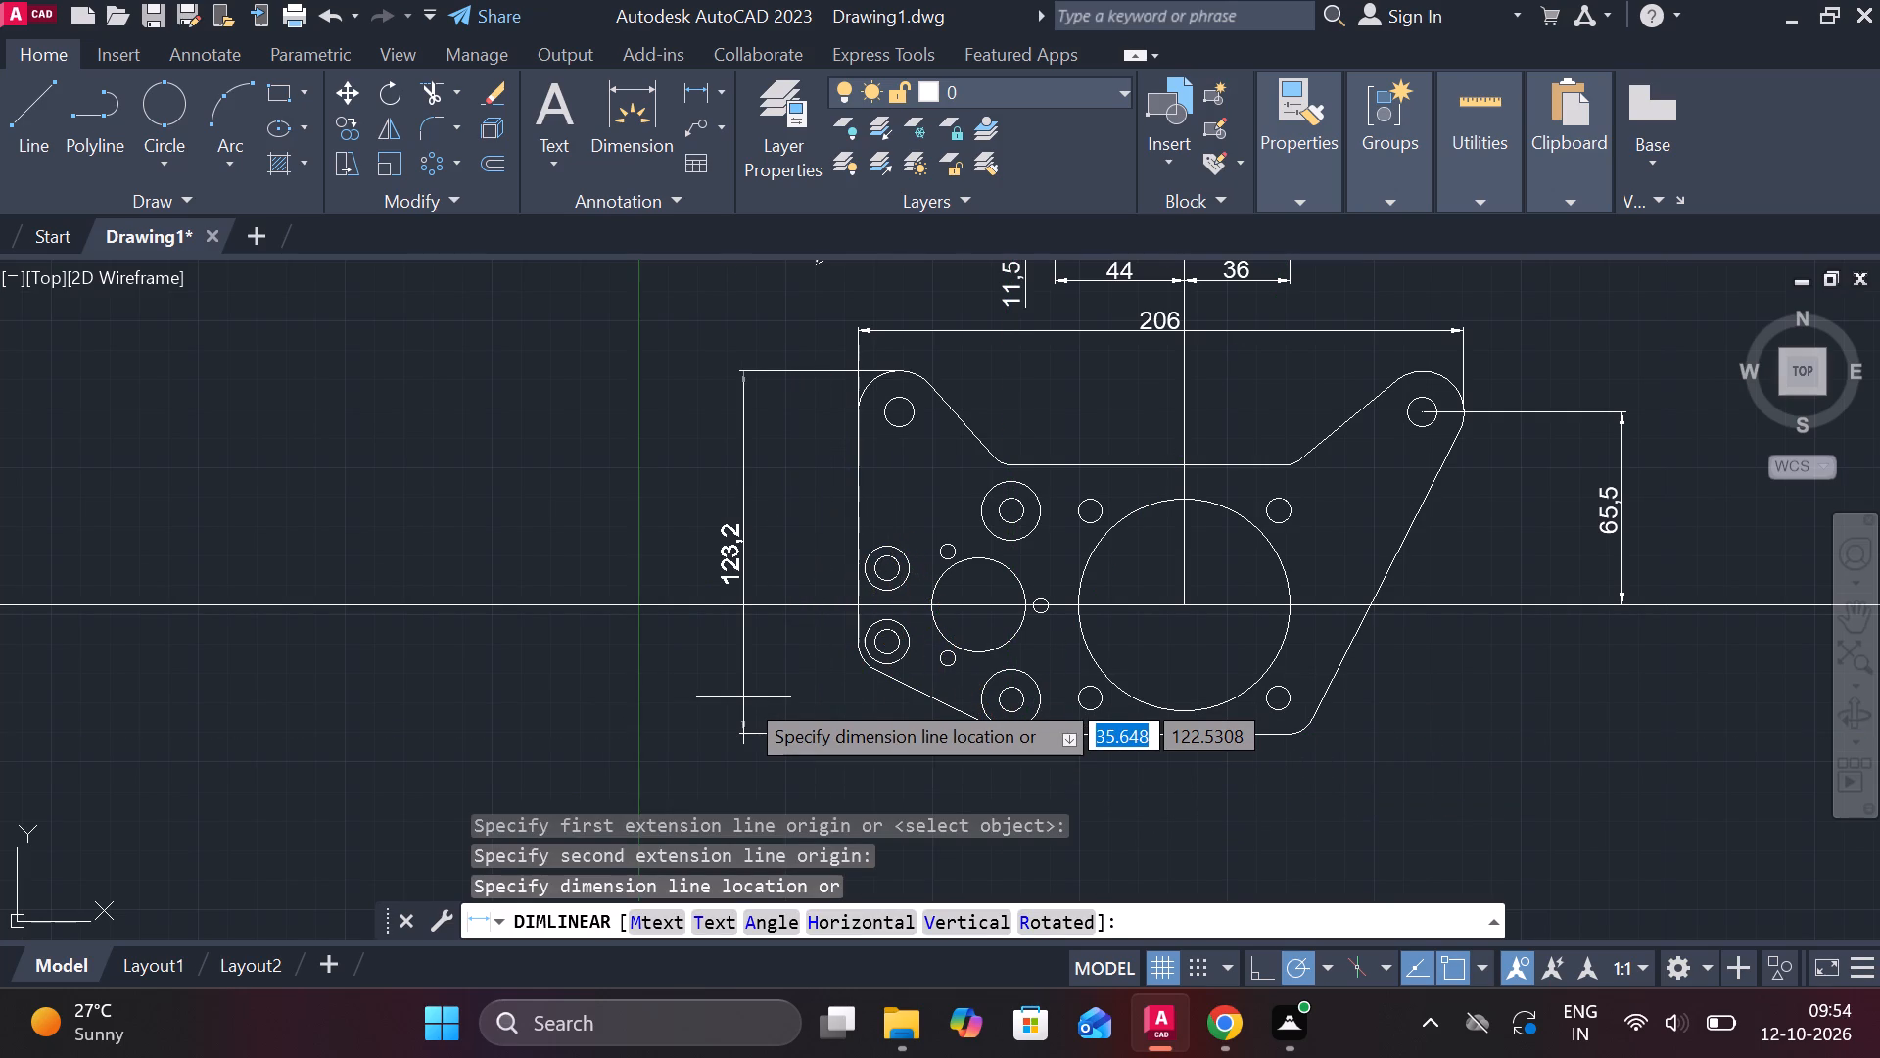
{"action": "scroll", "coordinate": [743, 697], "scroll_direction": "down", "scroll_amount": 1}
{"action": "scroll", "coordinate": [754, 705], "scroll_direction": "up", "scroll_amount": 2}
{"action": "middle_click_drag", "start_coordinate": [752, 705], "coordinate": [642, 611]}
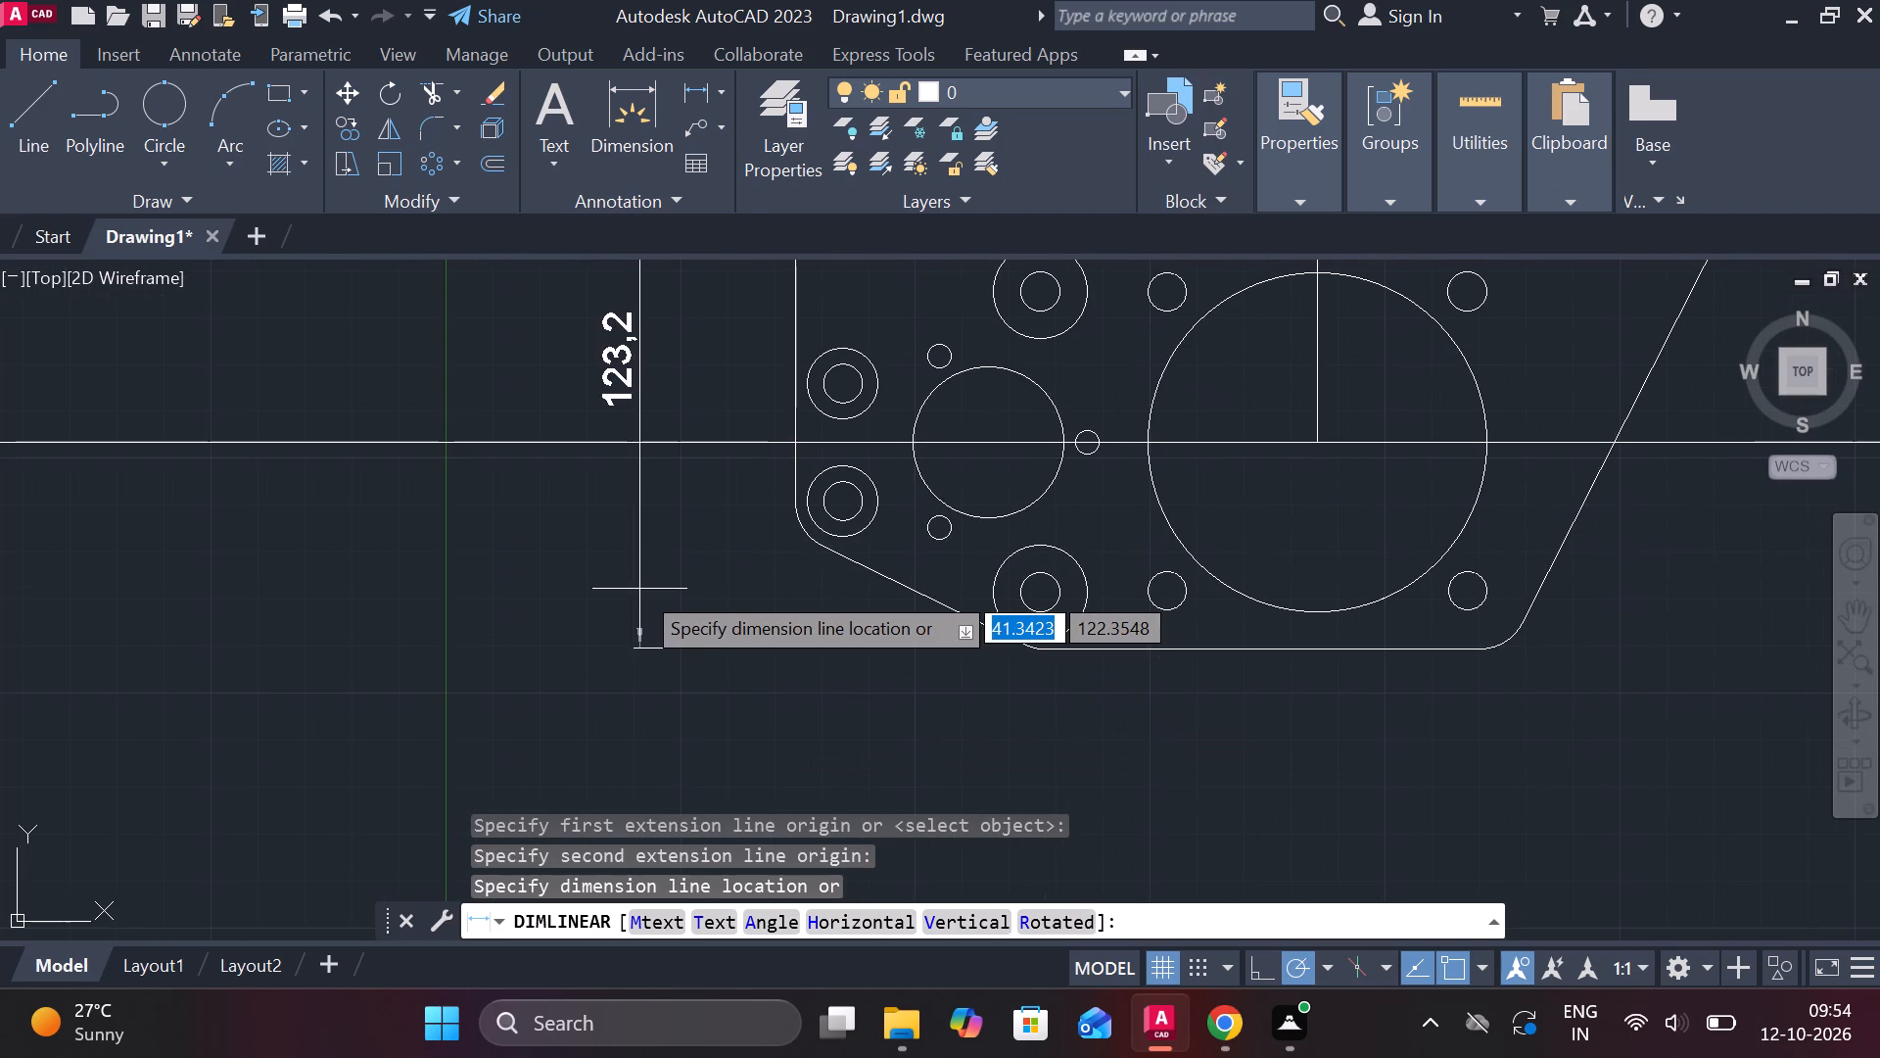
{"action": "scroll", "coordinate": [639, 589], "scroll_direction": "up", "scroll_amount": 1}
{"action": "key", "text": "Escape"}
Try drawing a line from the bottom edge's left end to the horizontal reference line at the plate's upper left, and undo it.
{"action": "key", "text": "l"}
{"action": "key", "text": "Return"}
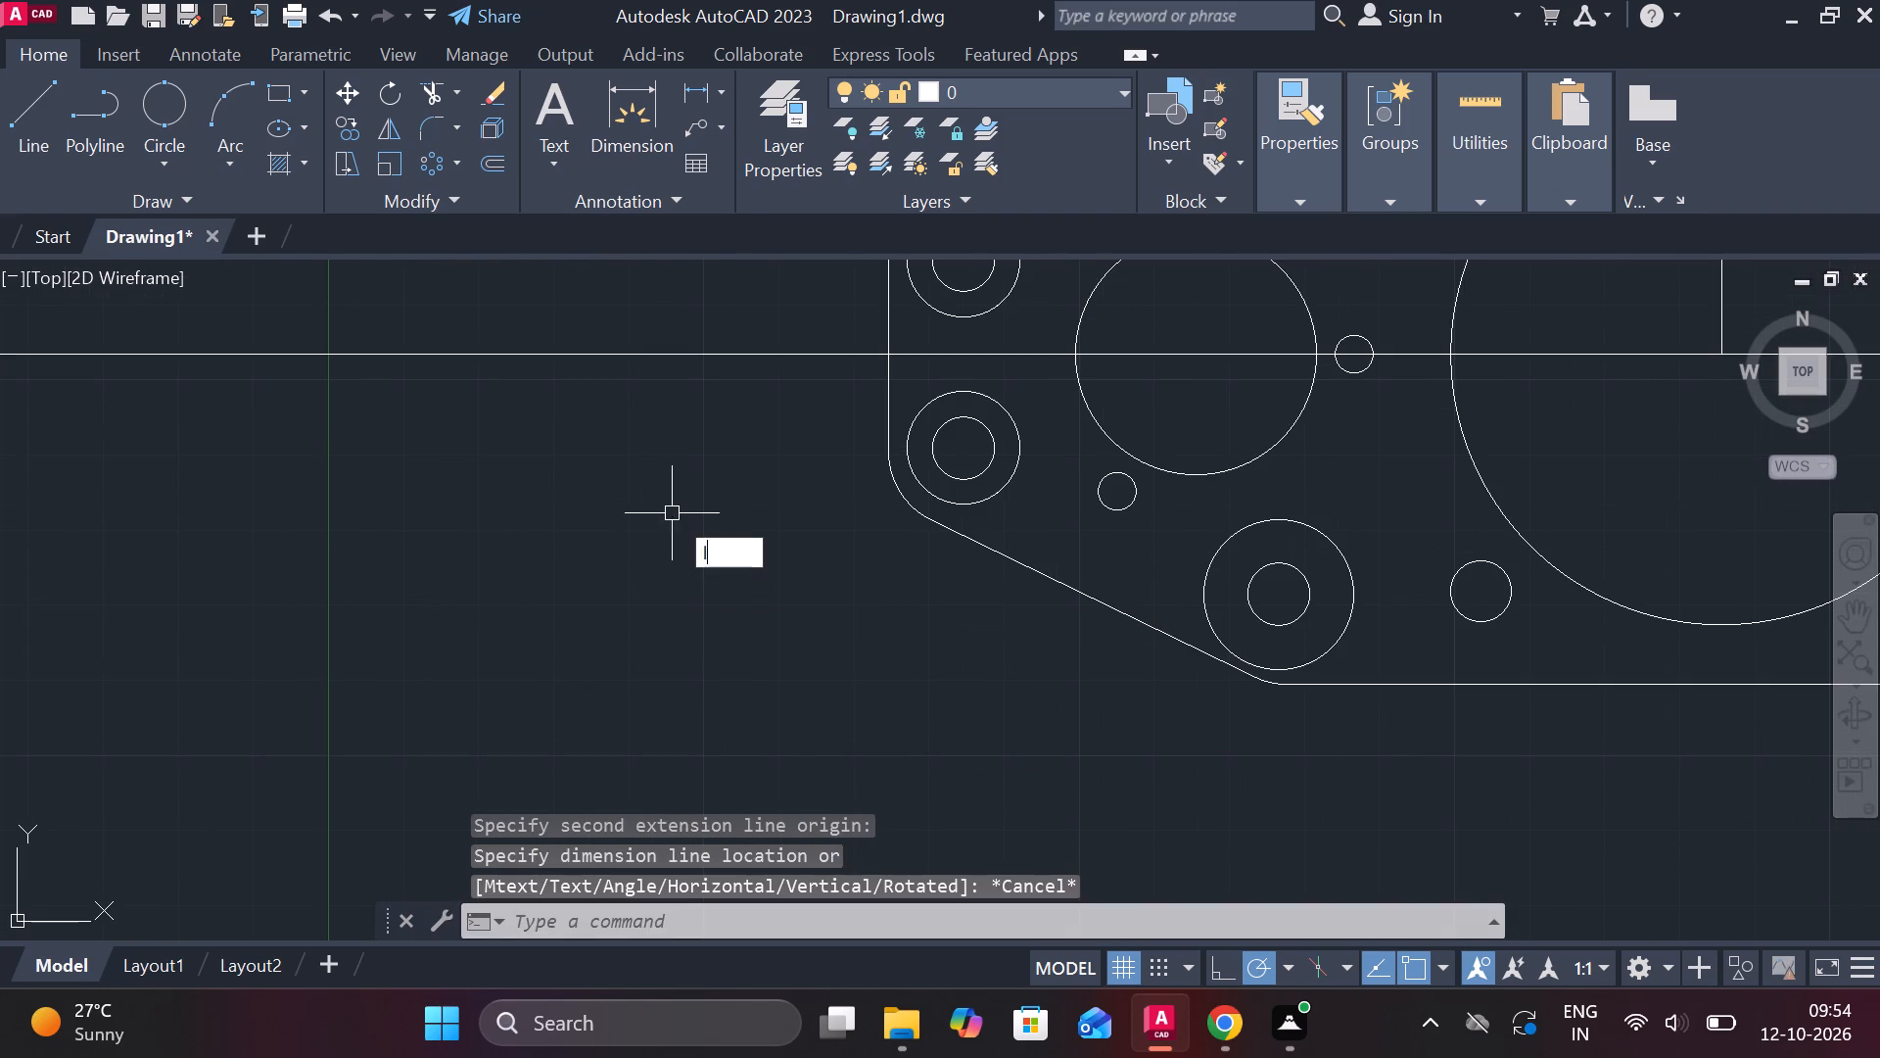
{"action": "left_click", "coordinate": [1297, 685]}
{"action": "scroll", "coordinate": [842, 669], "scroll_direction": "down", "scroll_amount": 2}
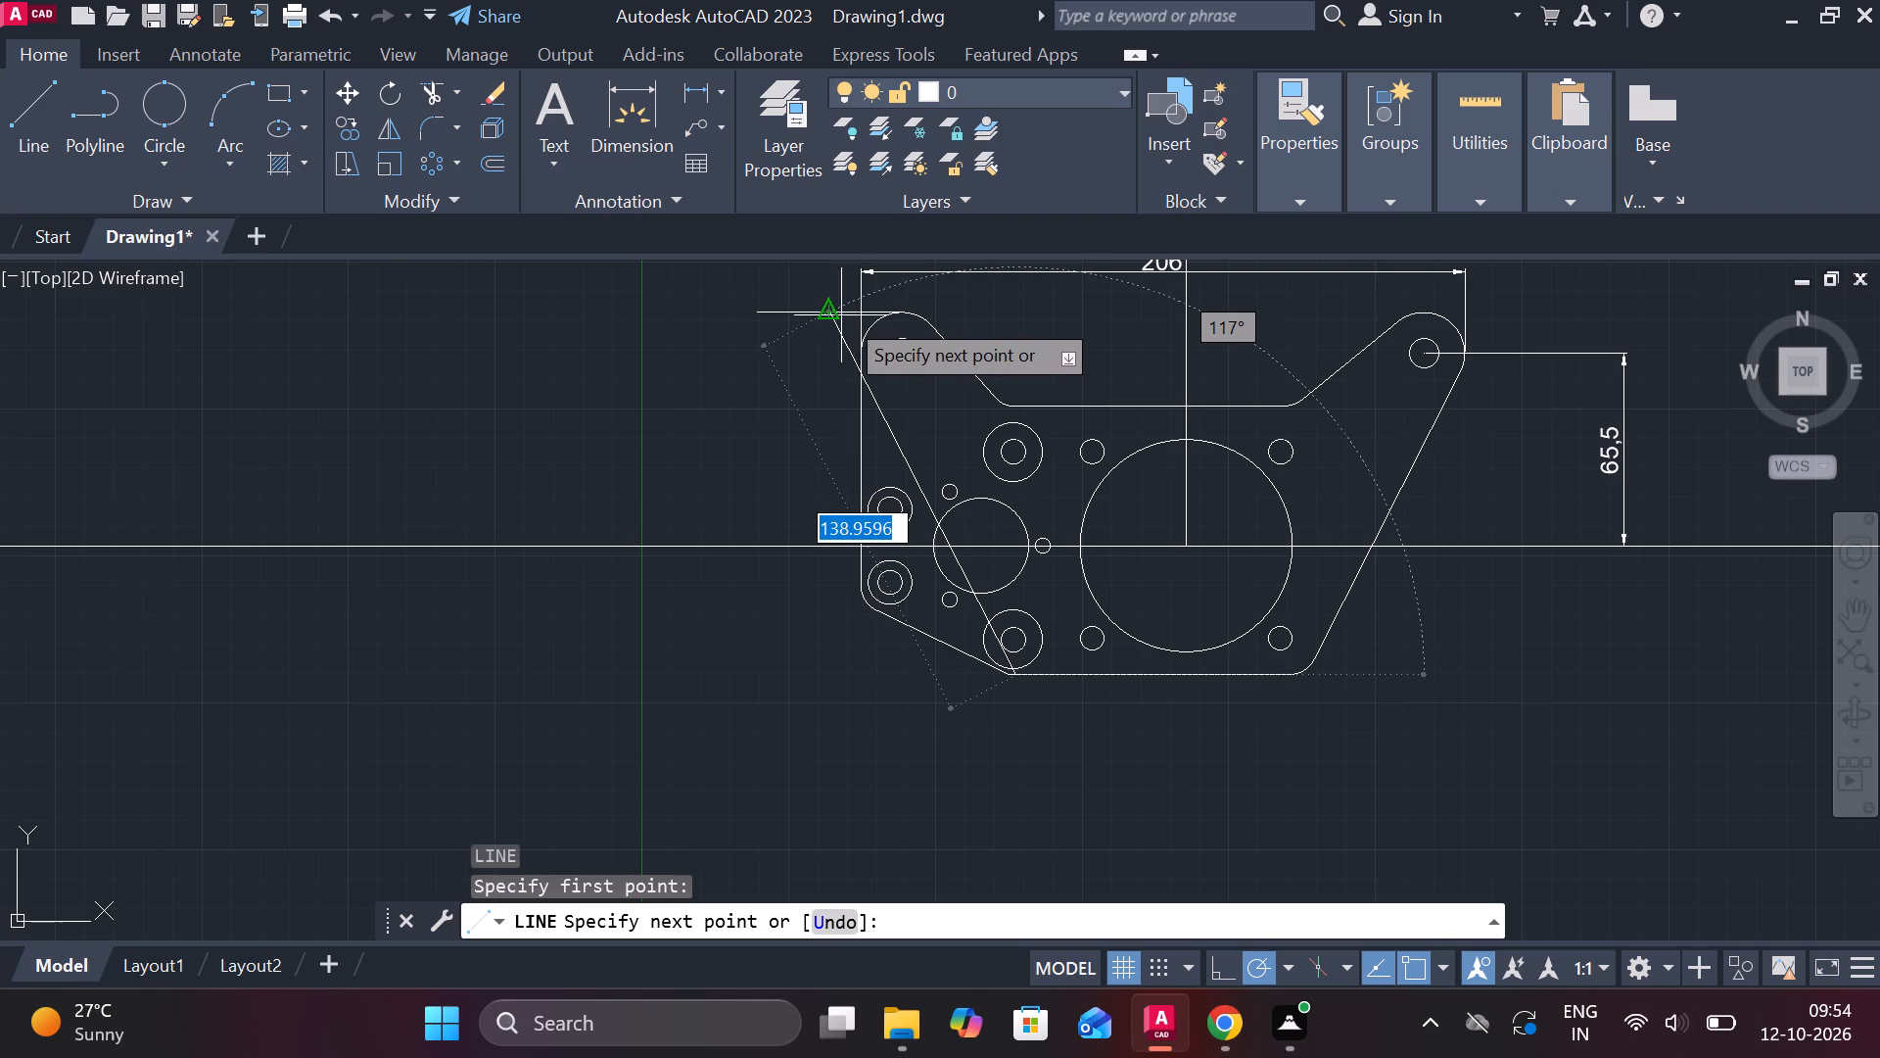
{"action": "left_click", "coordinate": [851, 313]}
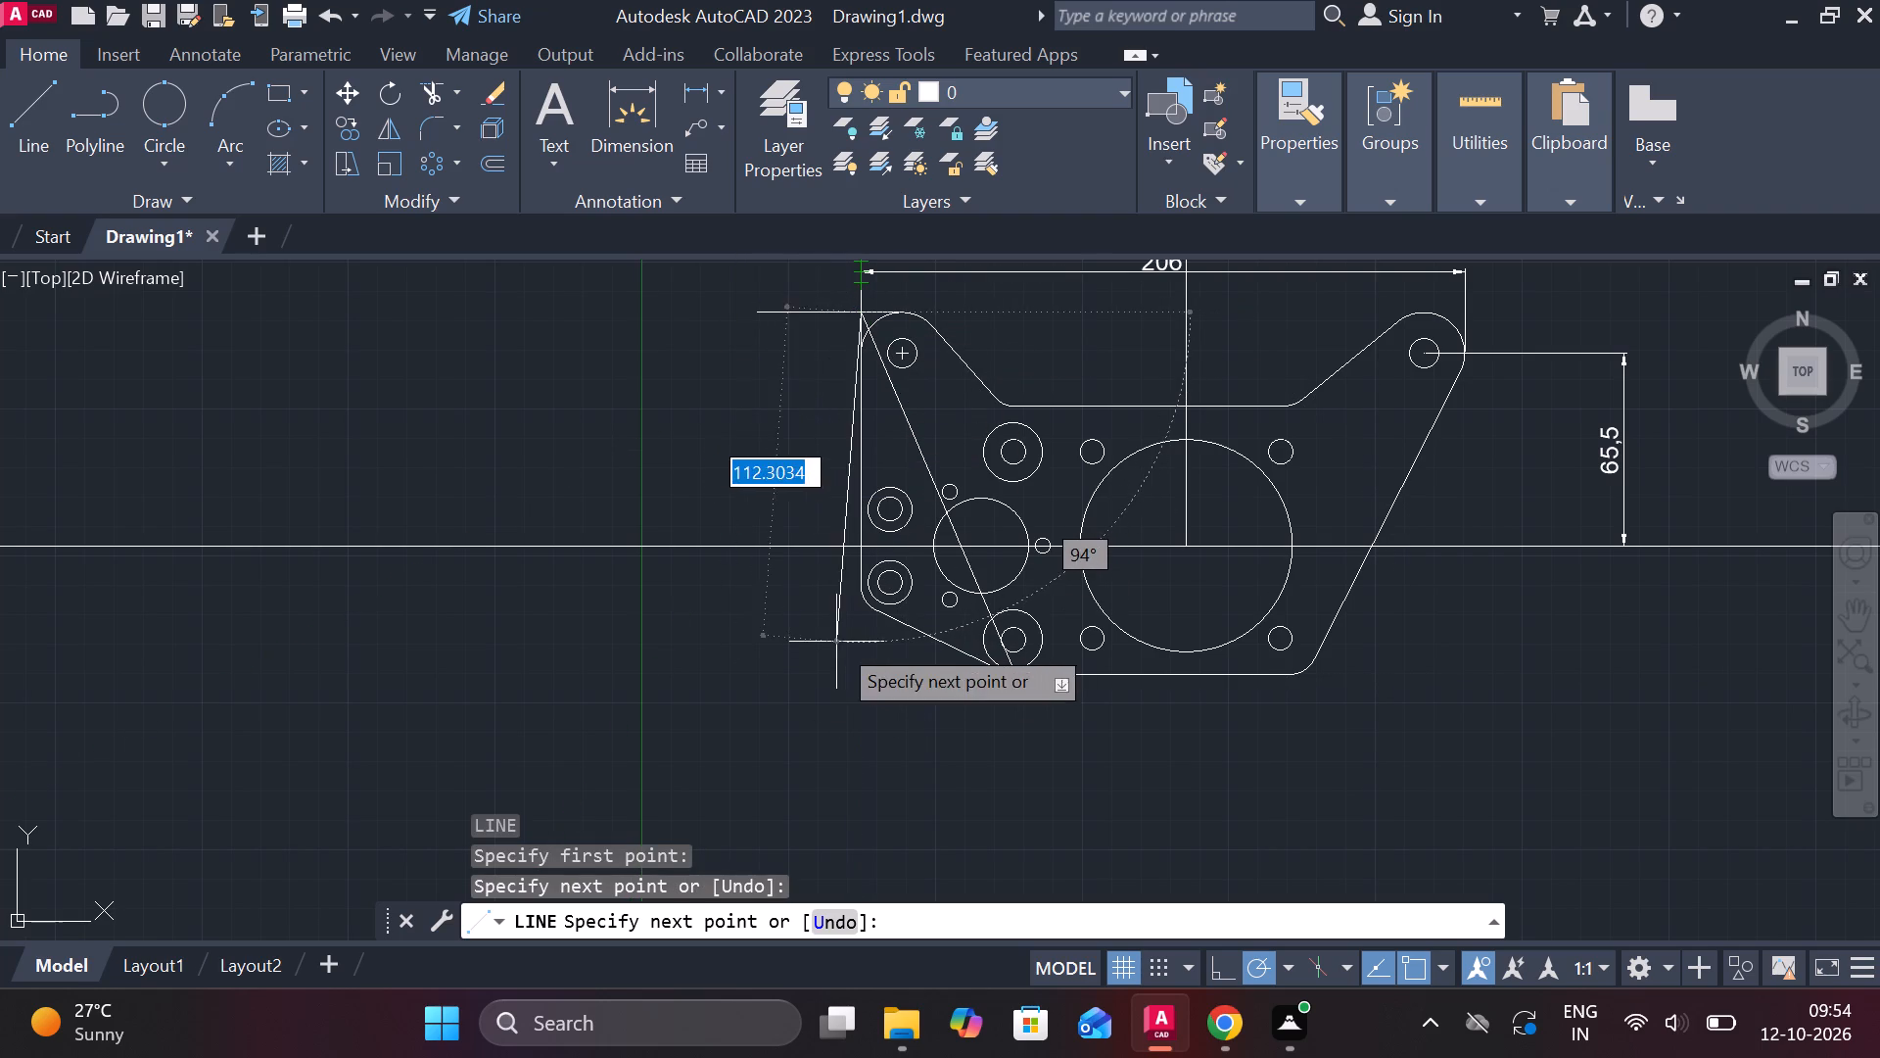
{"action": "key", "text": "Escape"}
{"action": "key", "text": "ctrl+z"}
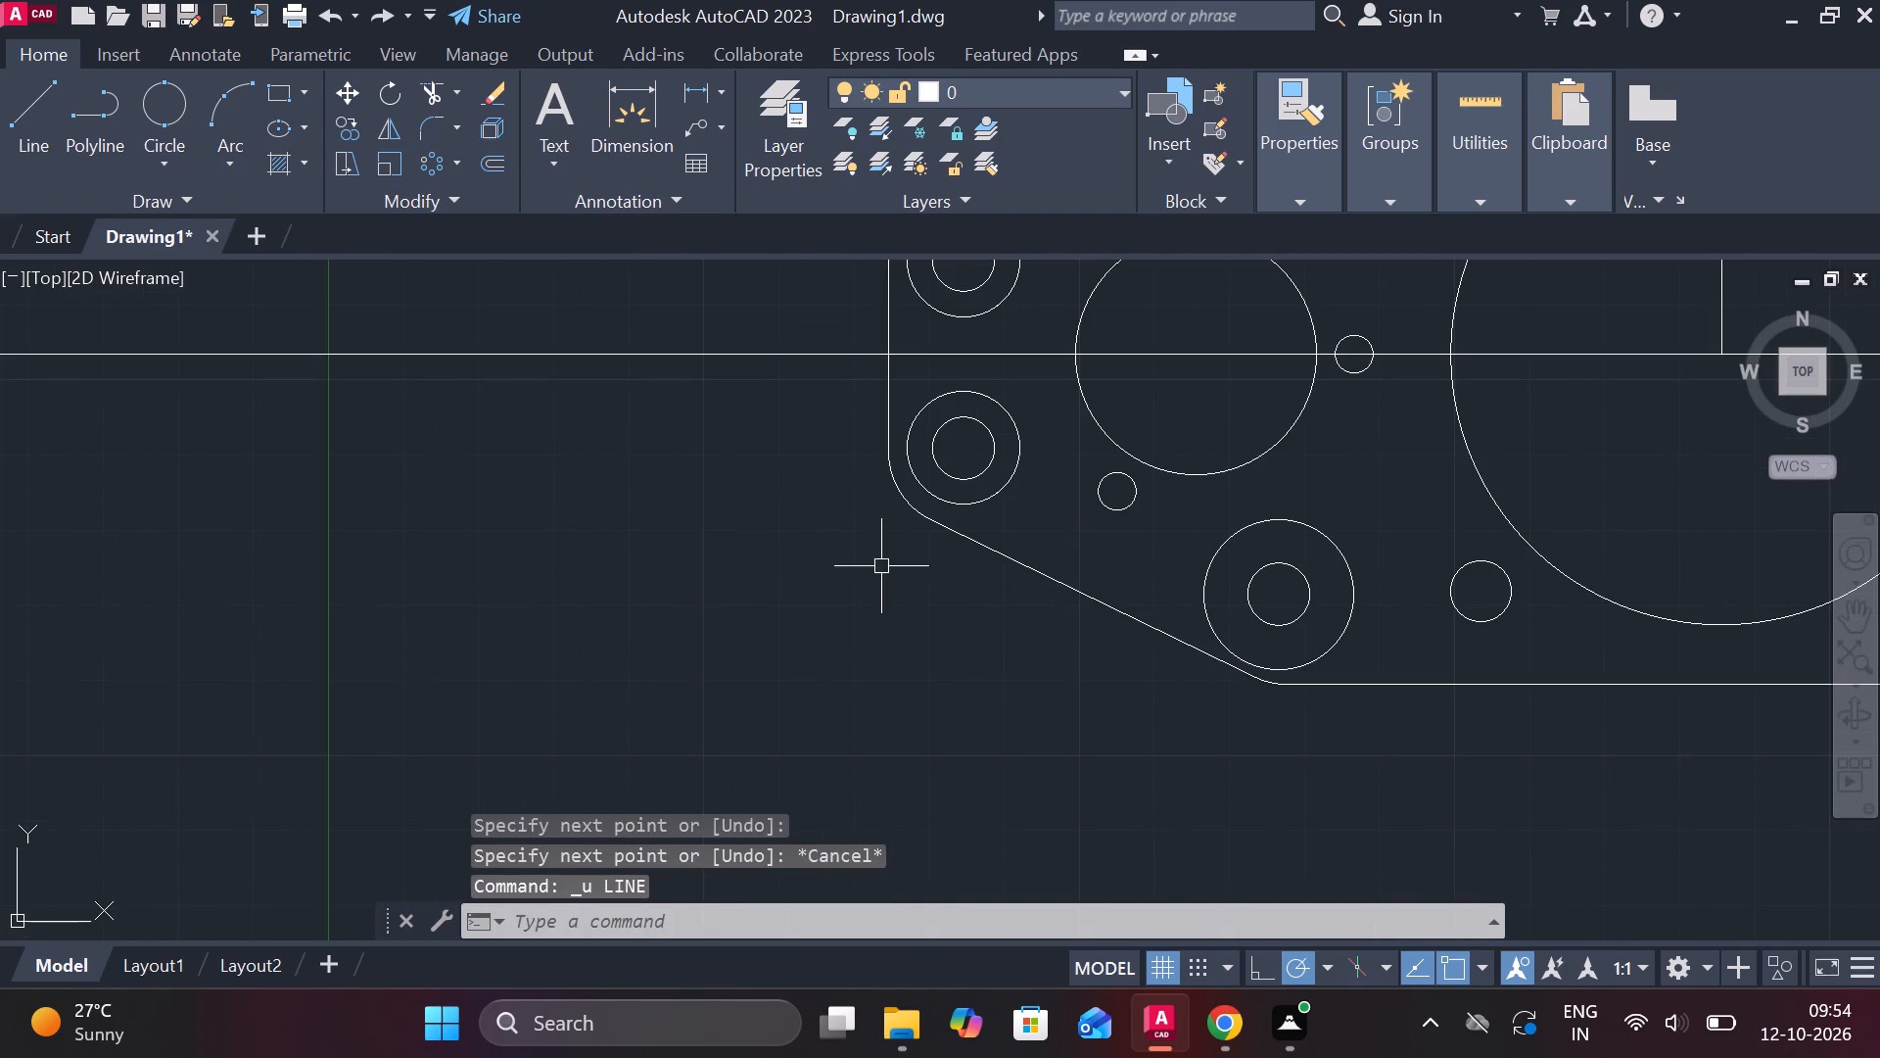
Add a vertical linear dimension for the plate's overall height, from bottom edge to top reference line, placed left of the plate.
{"action": "left_click", "coordinate": [690, 100]}
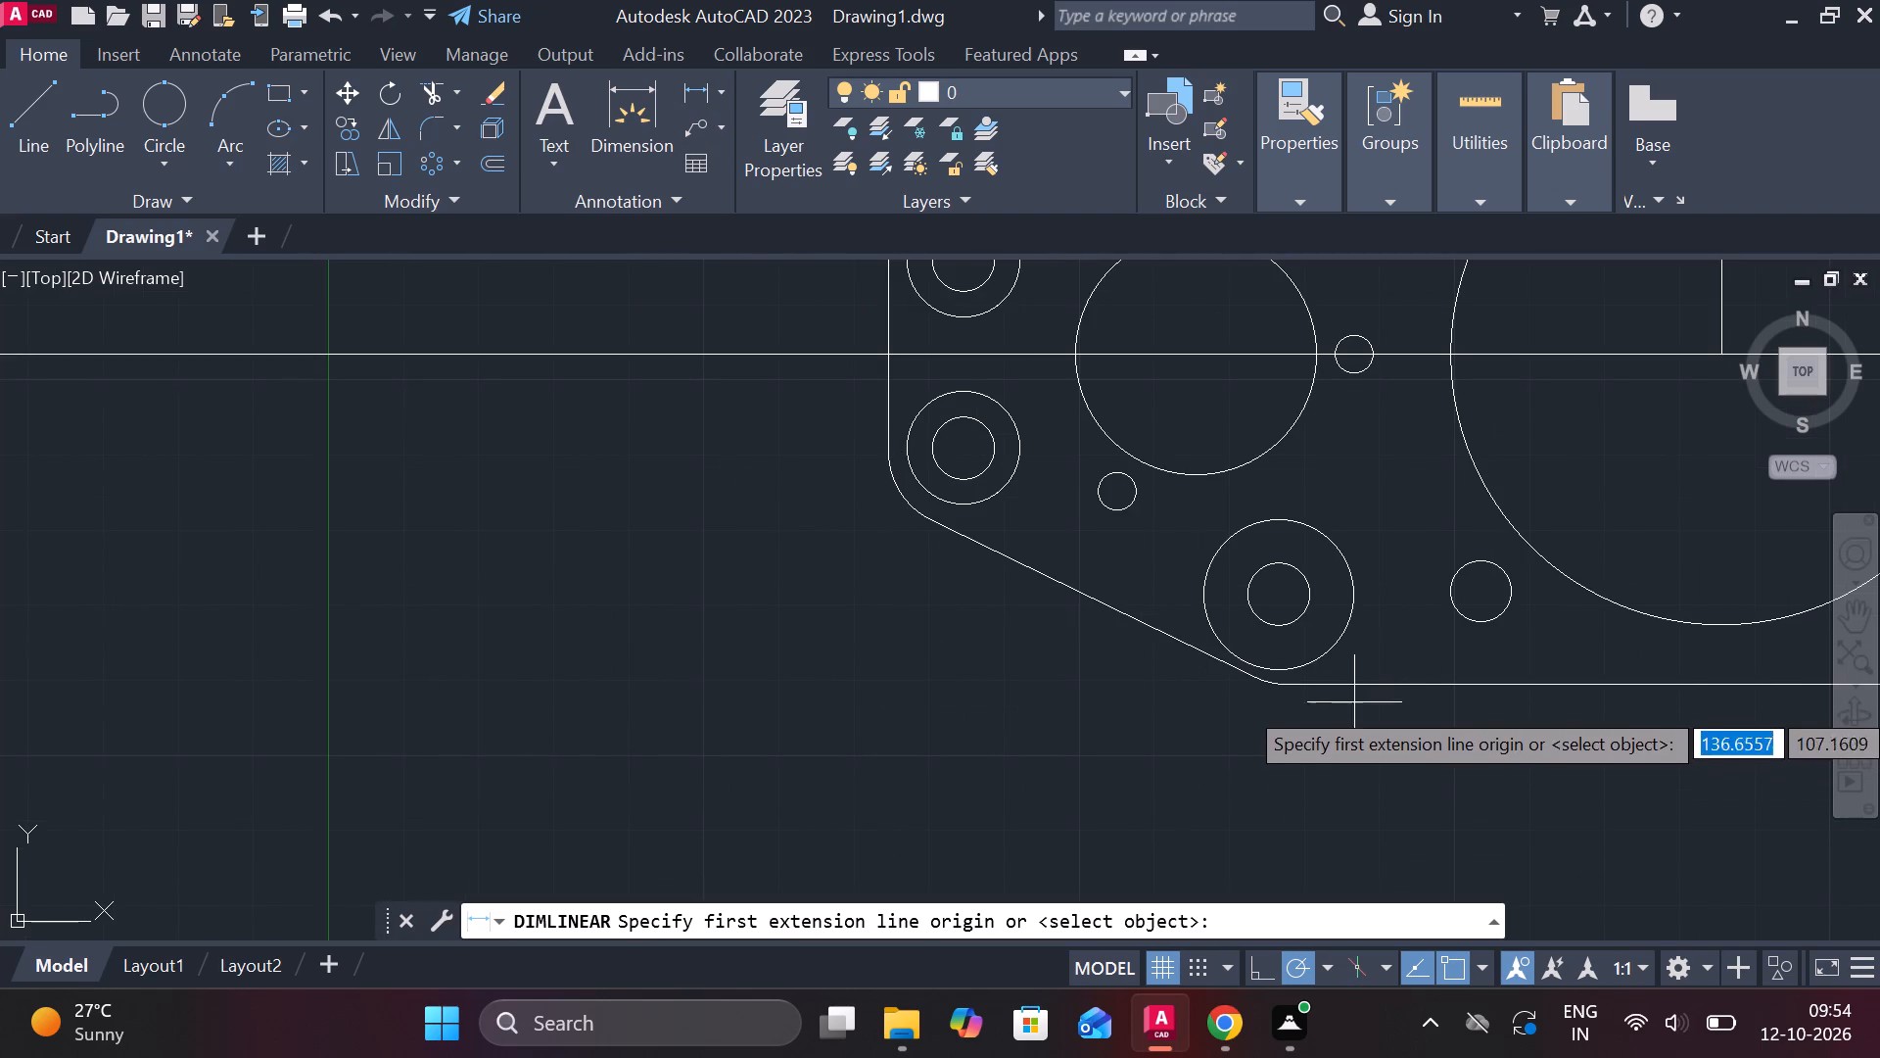
{"action": "left_click", "coordinate": [1316, 699]}
{"action": "scroll", "coordinate": [805, 702], "scroll_direction": "down", "scroll_amount": 1}
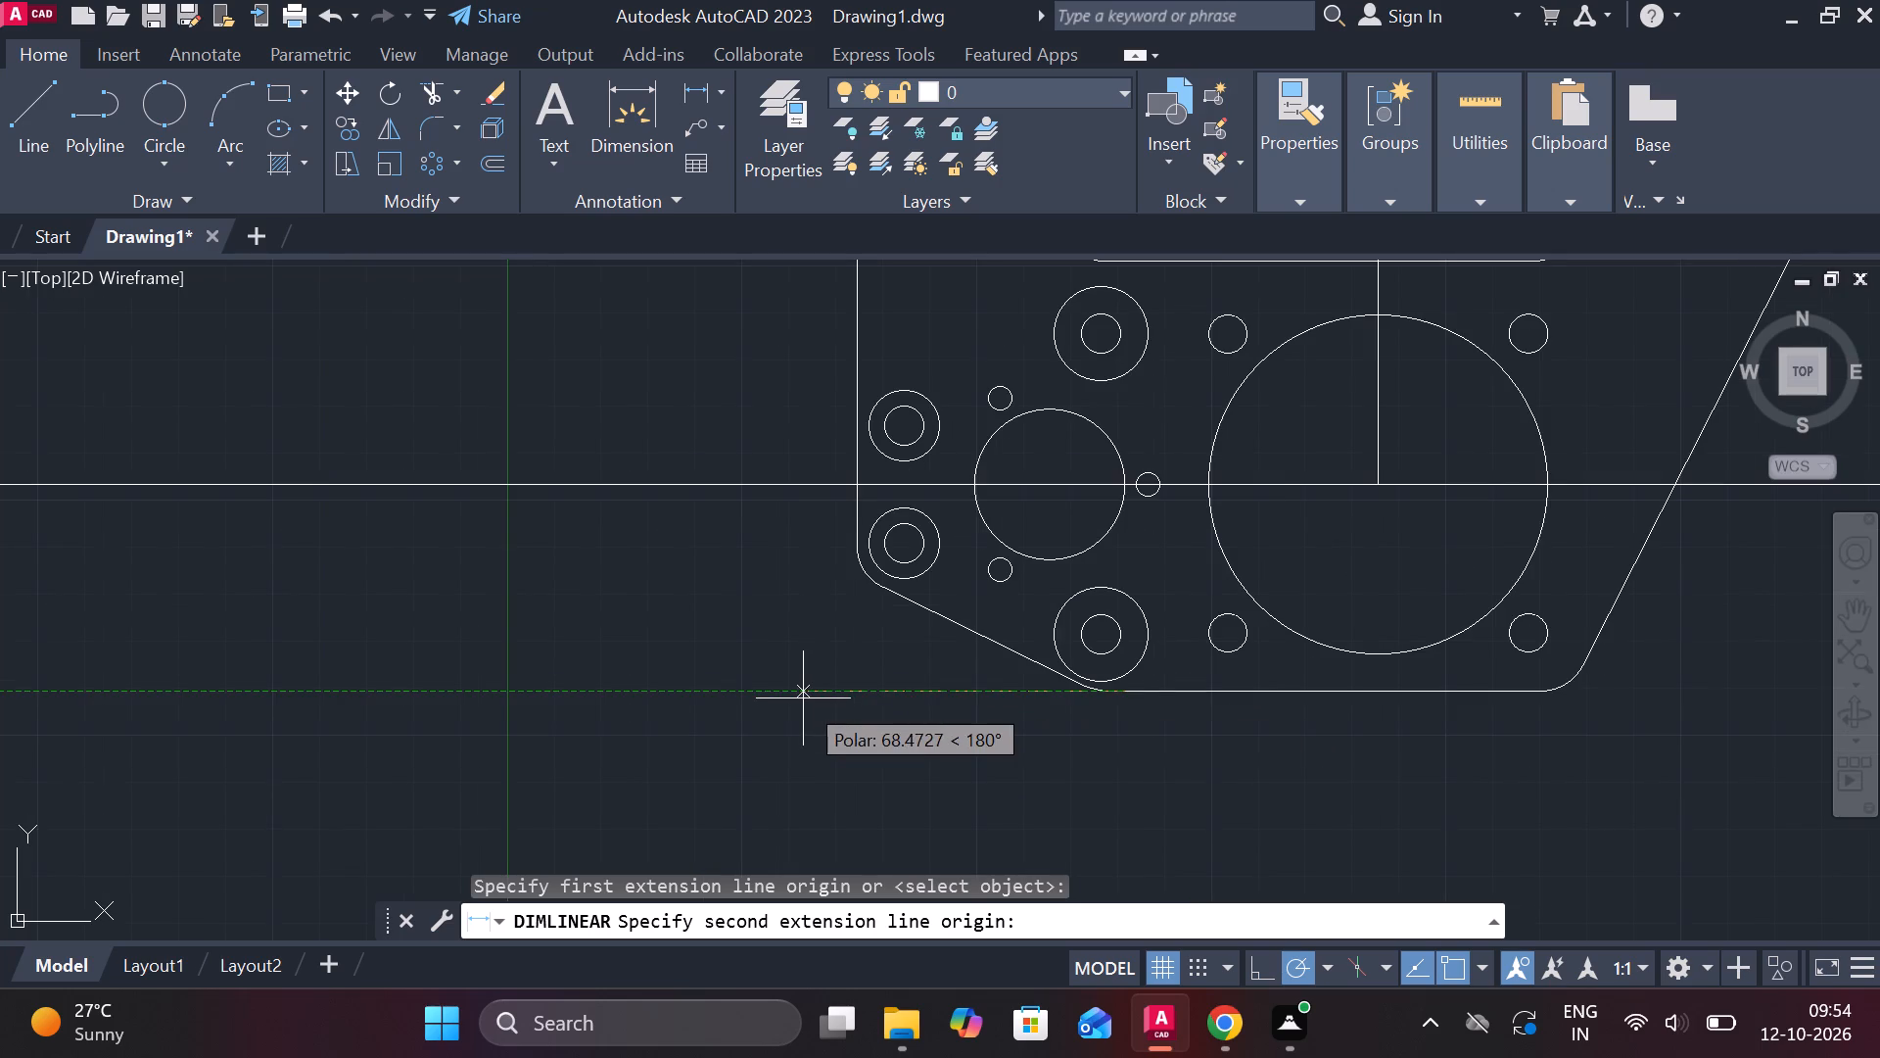
{"action": "middle_click_drag", "start_coordinate": [810, 457], "coordinate": [833, 583]}
{"action": "middle_click_drag", "start_coordinate": [780, 430], "coordinate": [837, 582]}
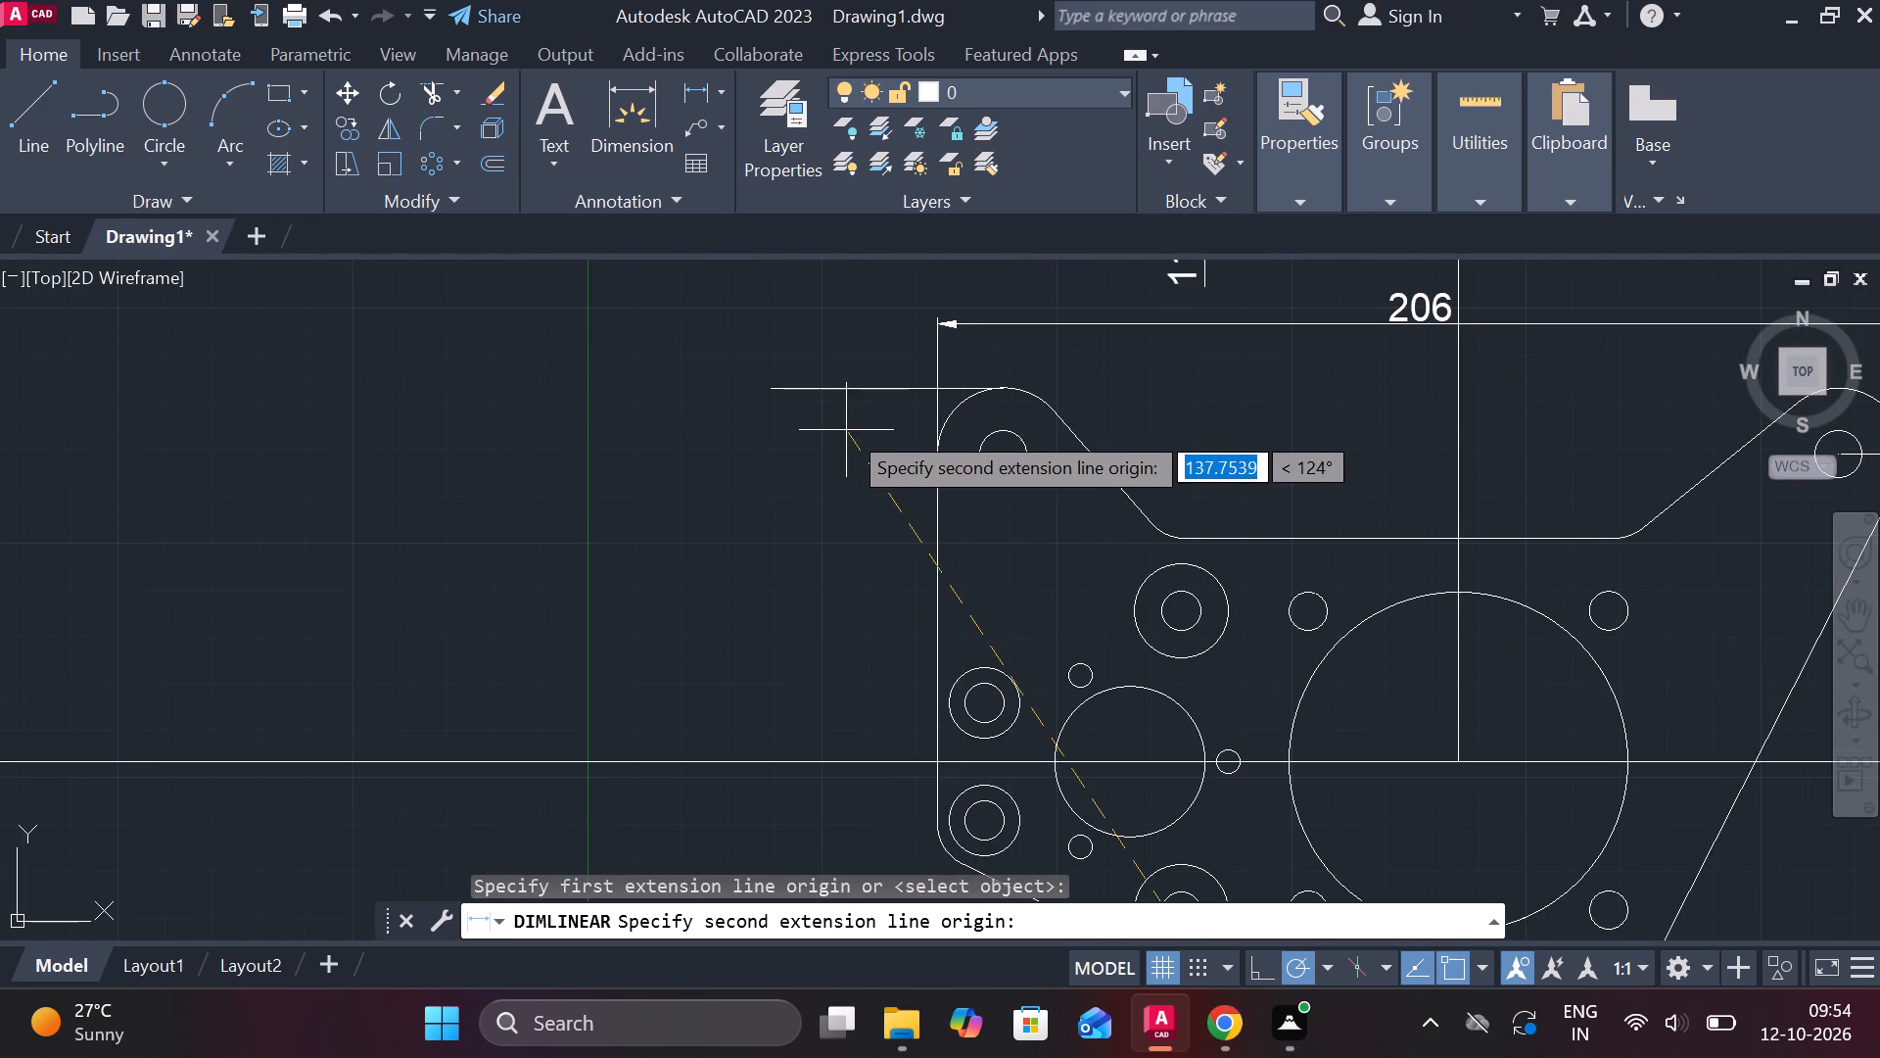
{"action": "left_click", "coordinate": [874, 373]}
{"action": "middle_click_drag", "start_coordinate": [714, 506], "coordinate": [697, 478]}
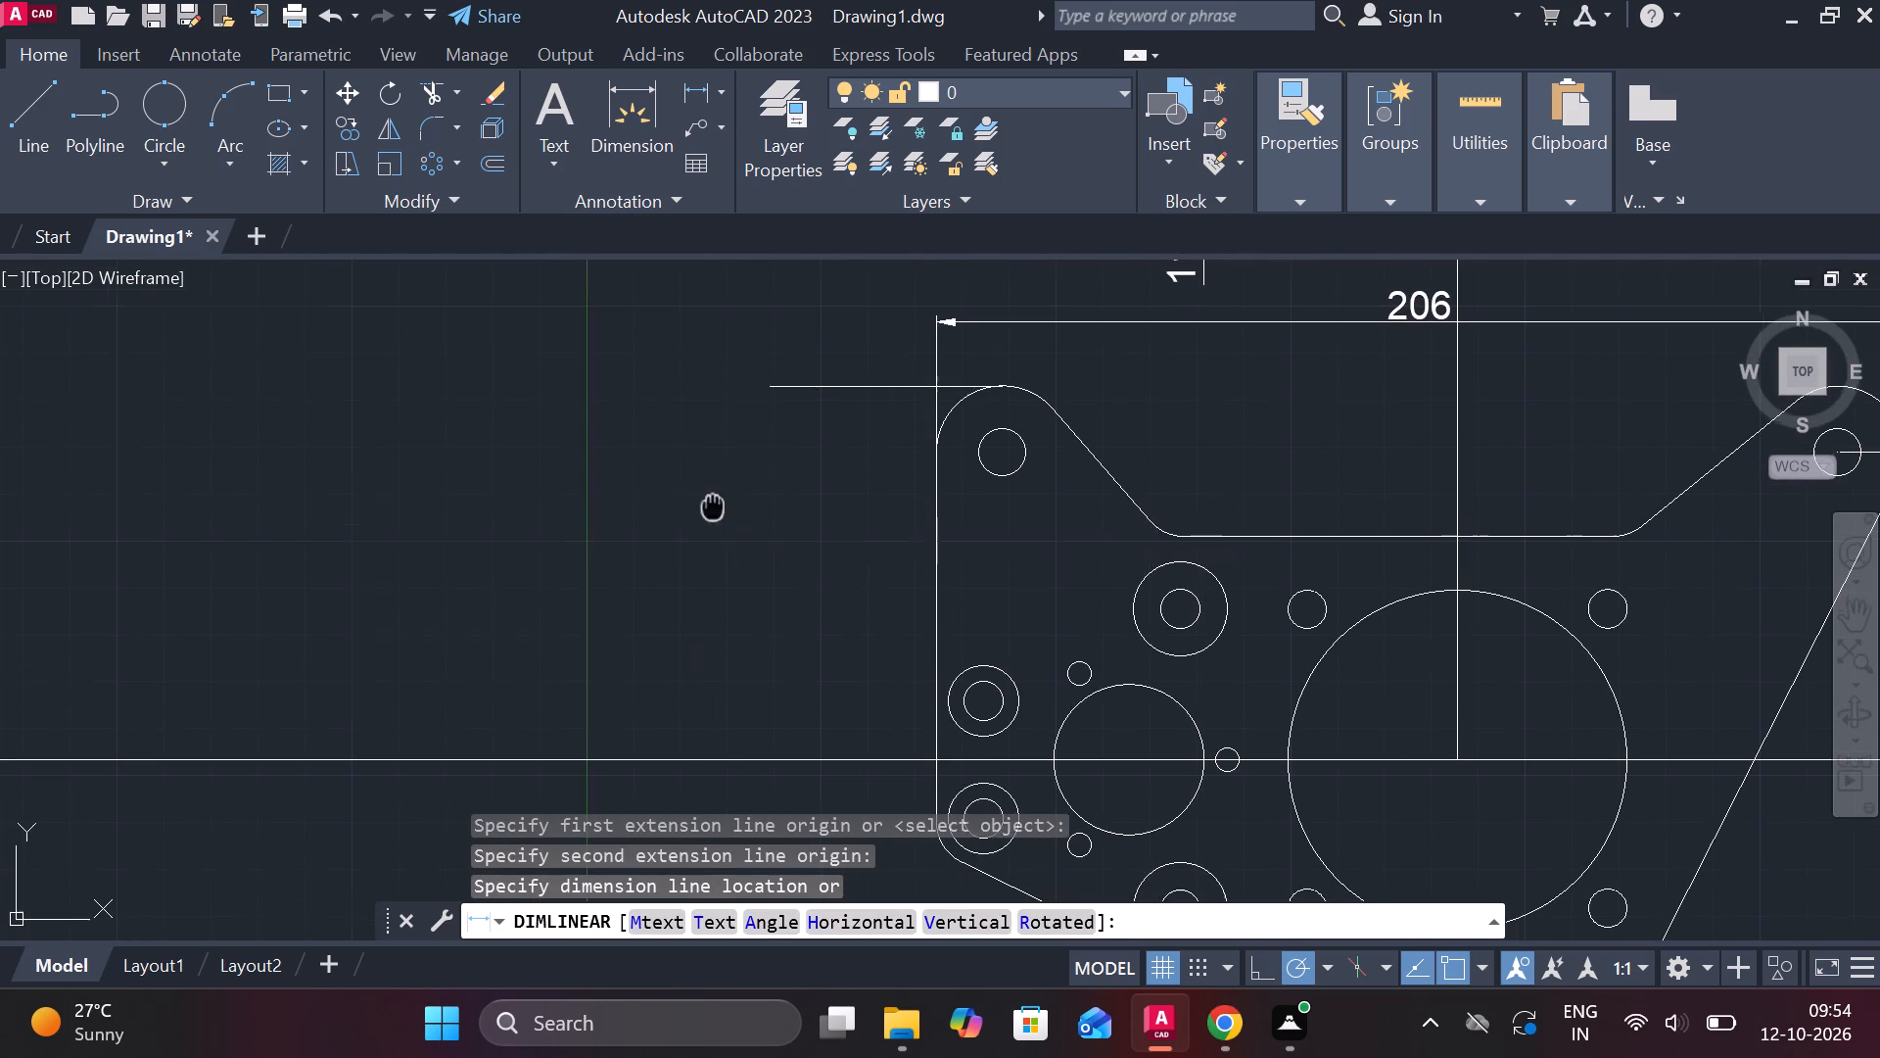
{"action": "middle_click_drag", "start_coordinate": [697, 478], "coordinate": [658, 402]}
{"action": "middle_click_drag", "start_coordinate": [693, 505], "coordinate": [720, 421]}
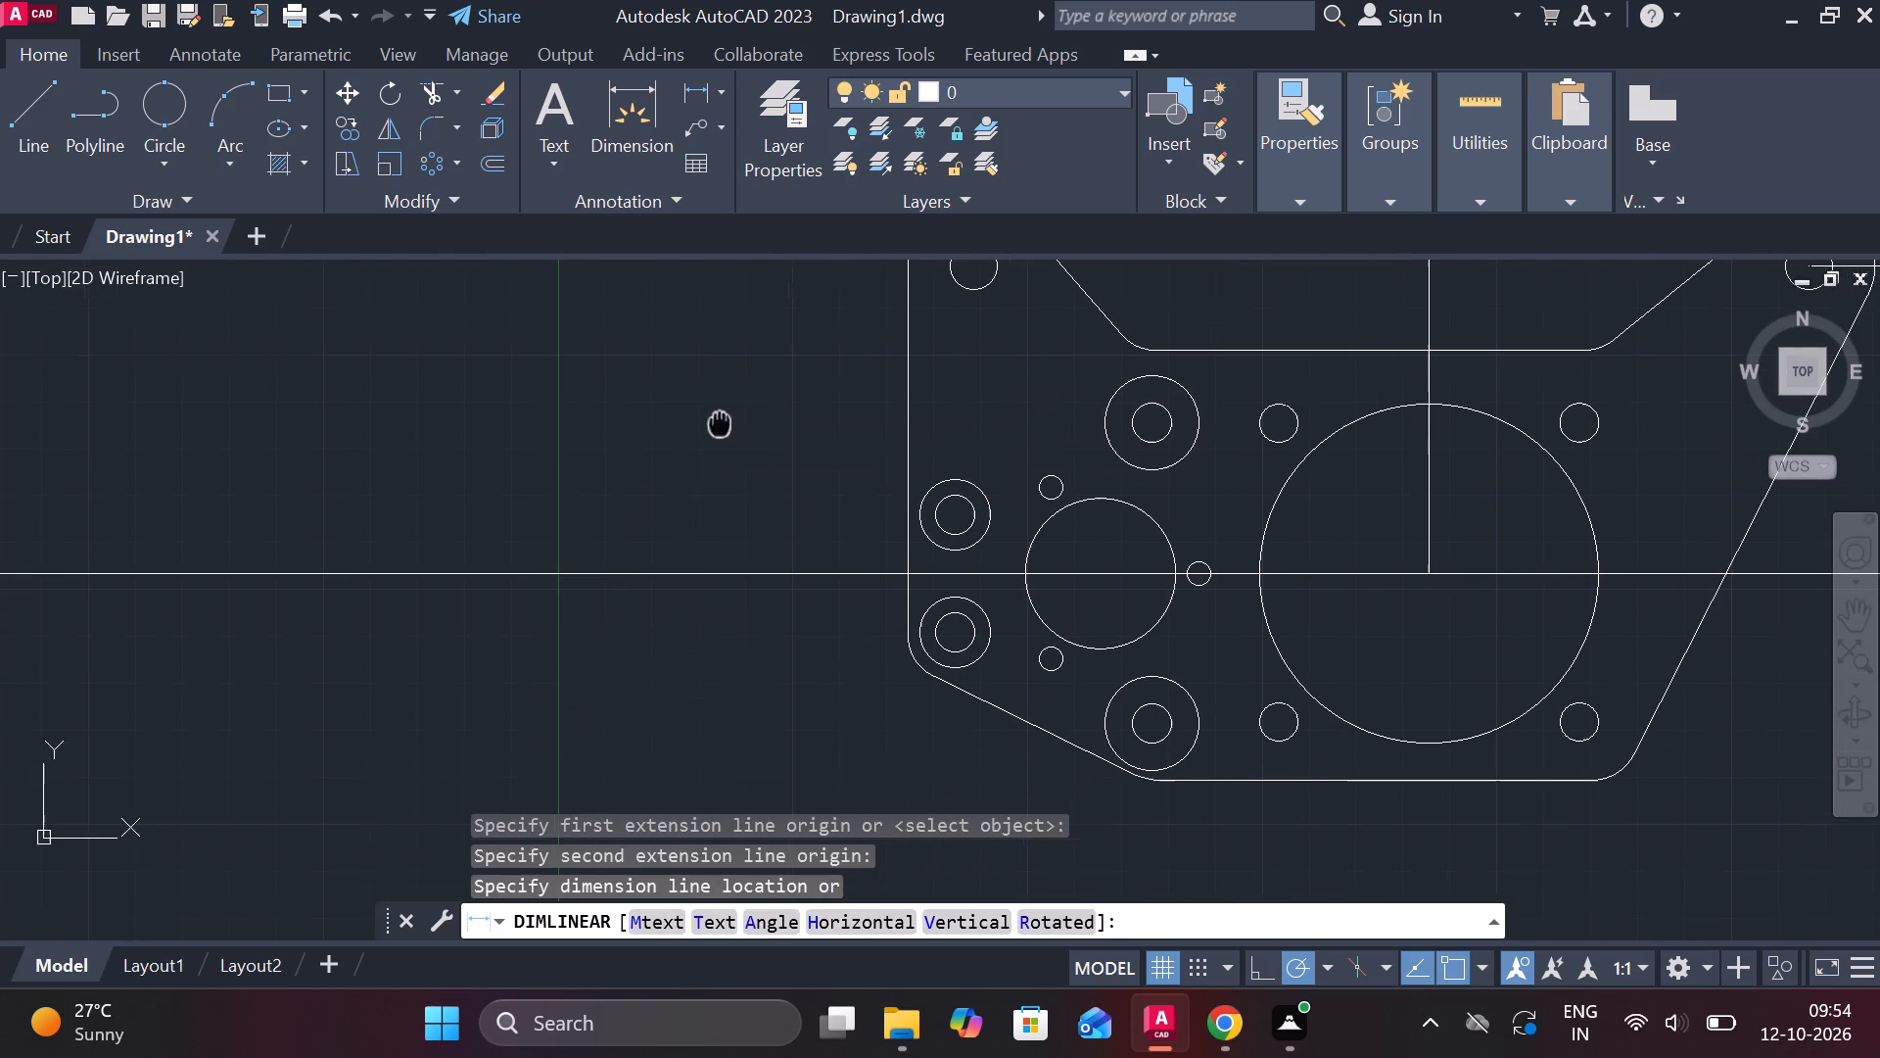
{"action": "left_click", "coordinate": [640, 488]}
Add a vertical linear dimension from the lower-left double-circle hole's centre to the horizontal centreline, placed just left of the plate.
{"action": "key", "text": "space"}
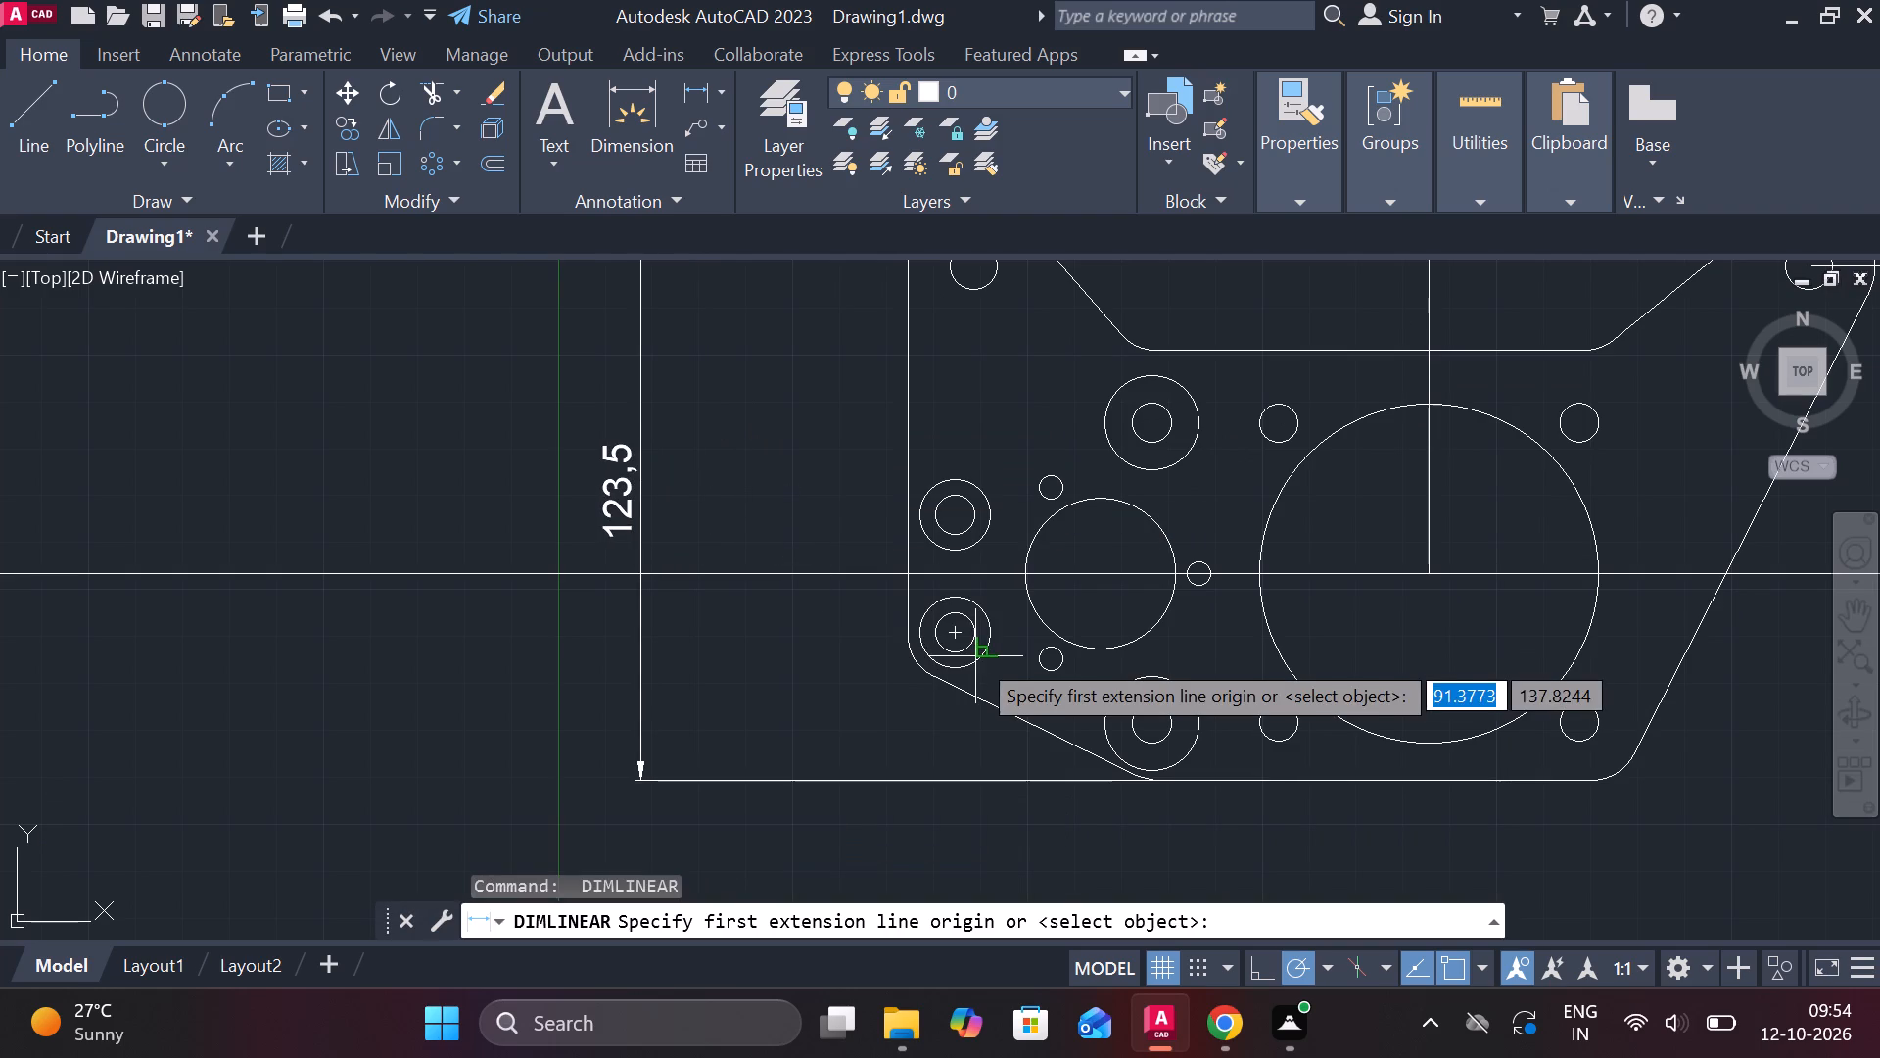
{"action": "left_click", "coordinate": [956, 635]}
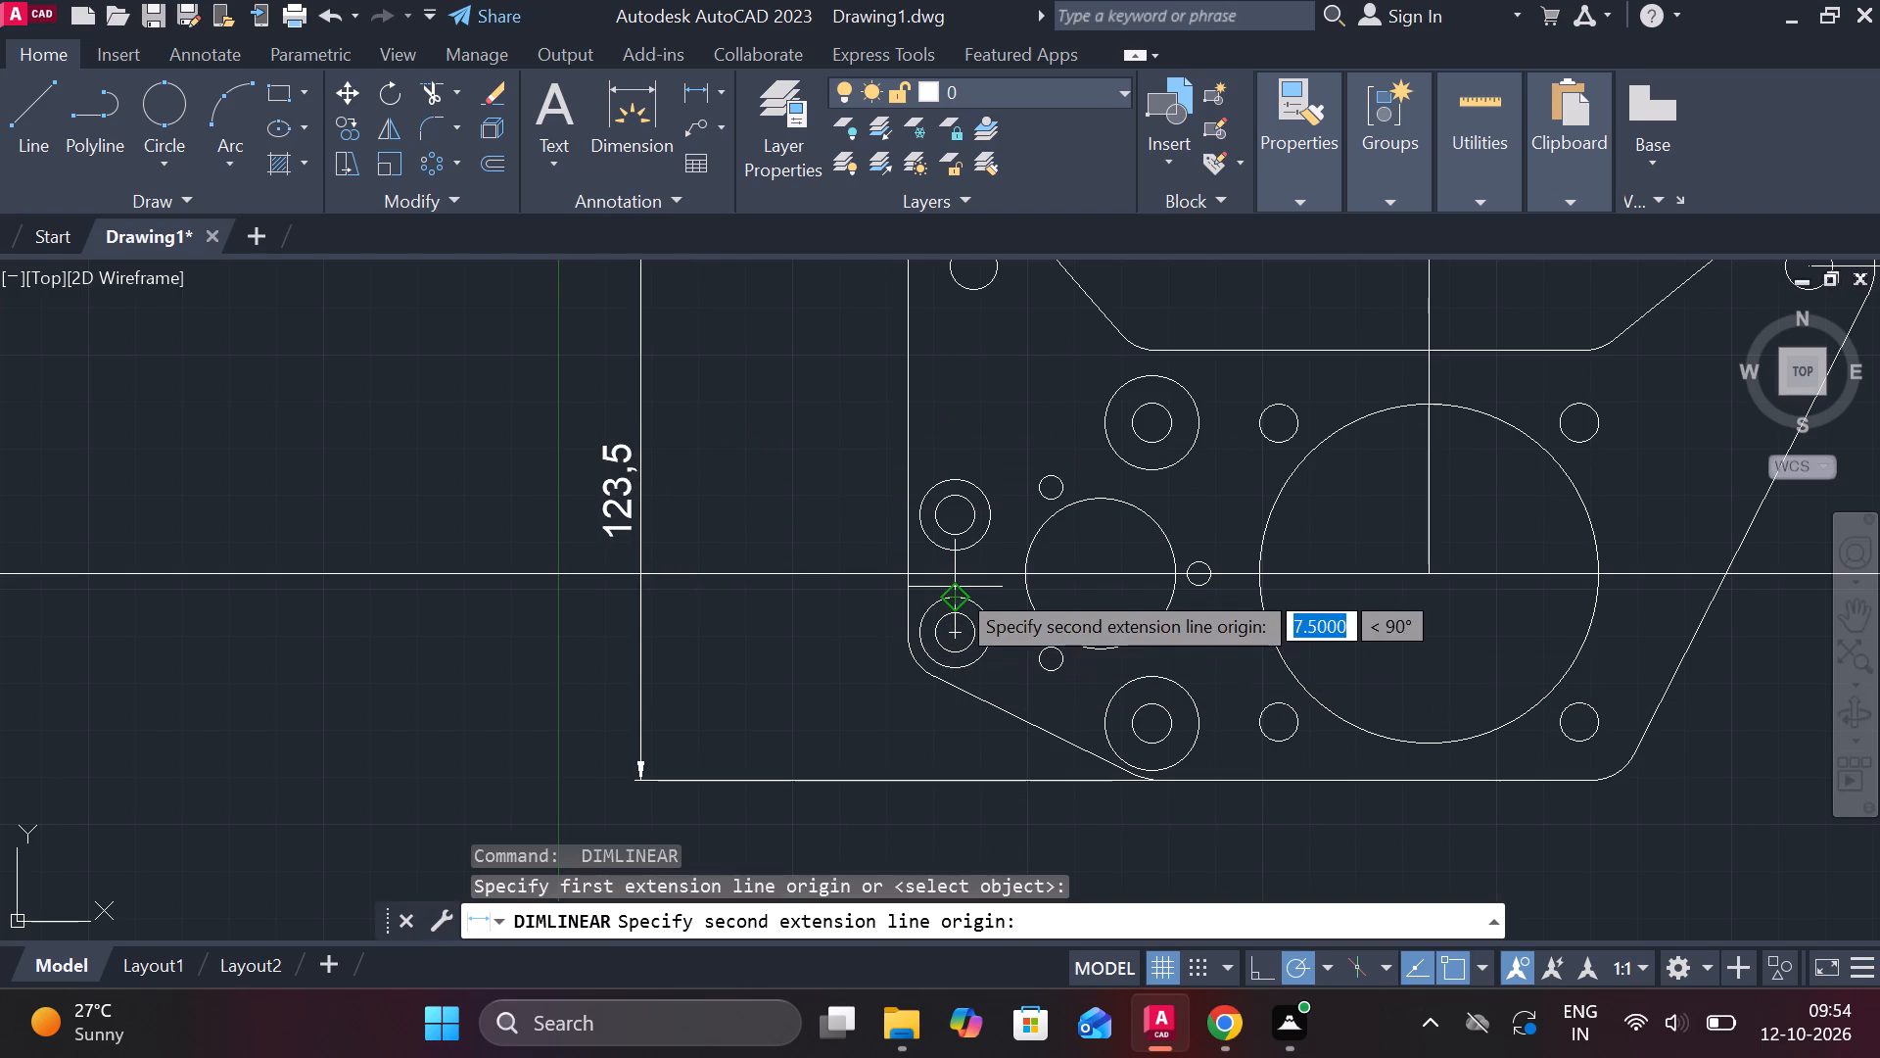
{"action": "left_click", "coordinate": [951, 573]}
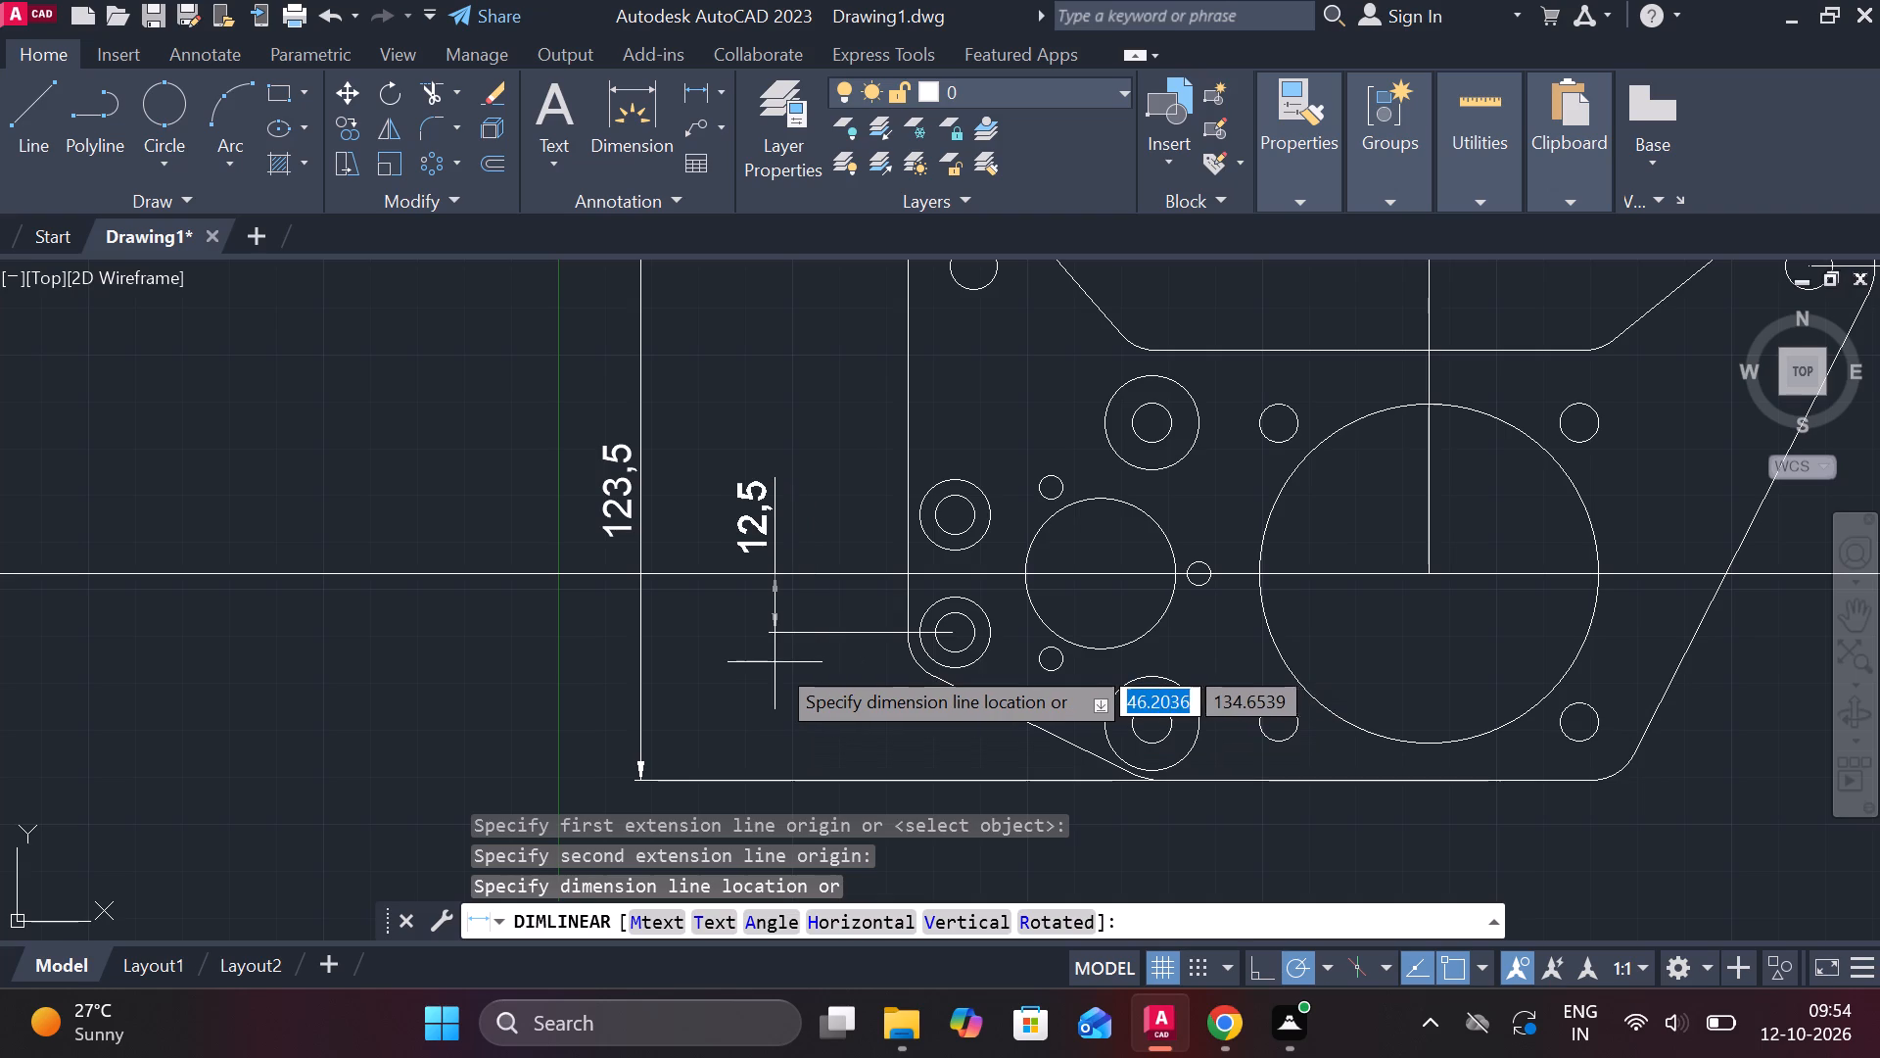
{"action": "left_click", "coordinate": [833, 663]}
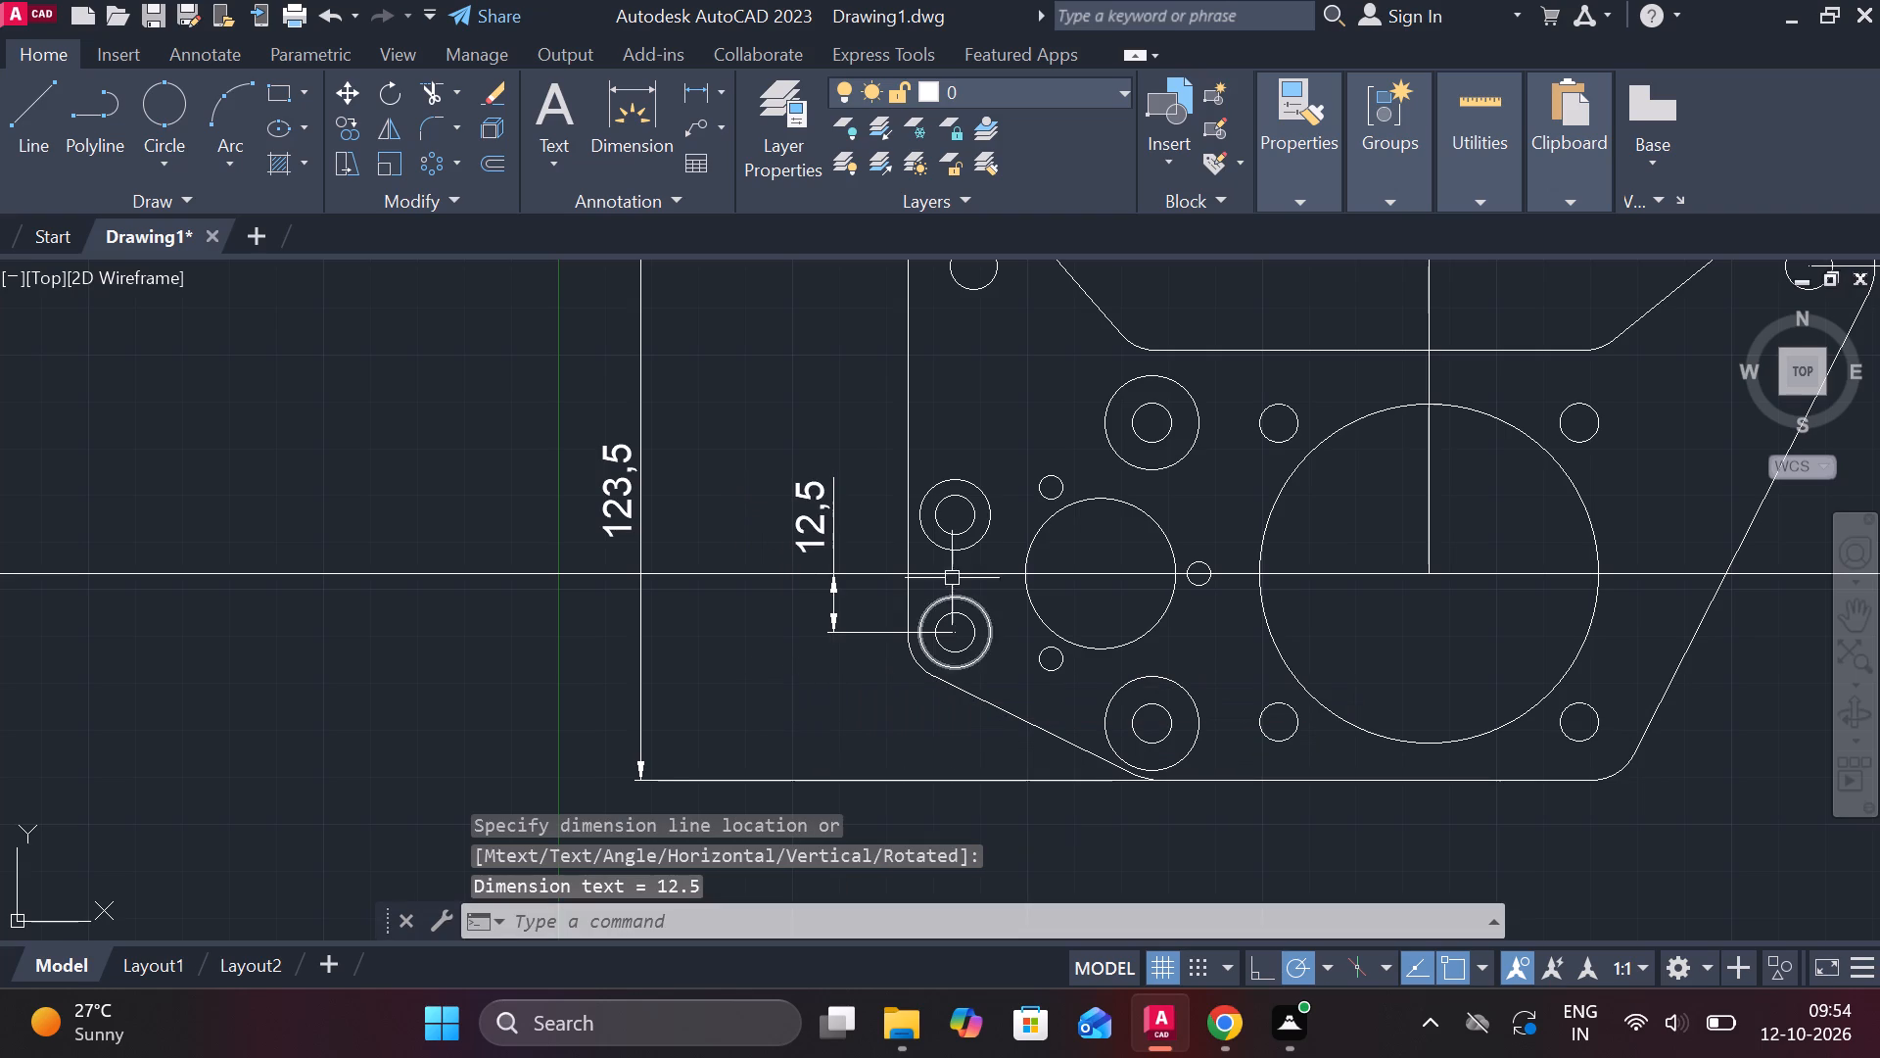
{"action": "key", "text": "Escape"}
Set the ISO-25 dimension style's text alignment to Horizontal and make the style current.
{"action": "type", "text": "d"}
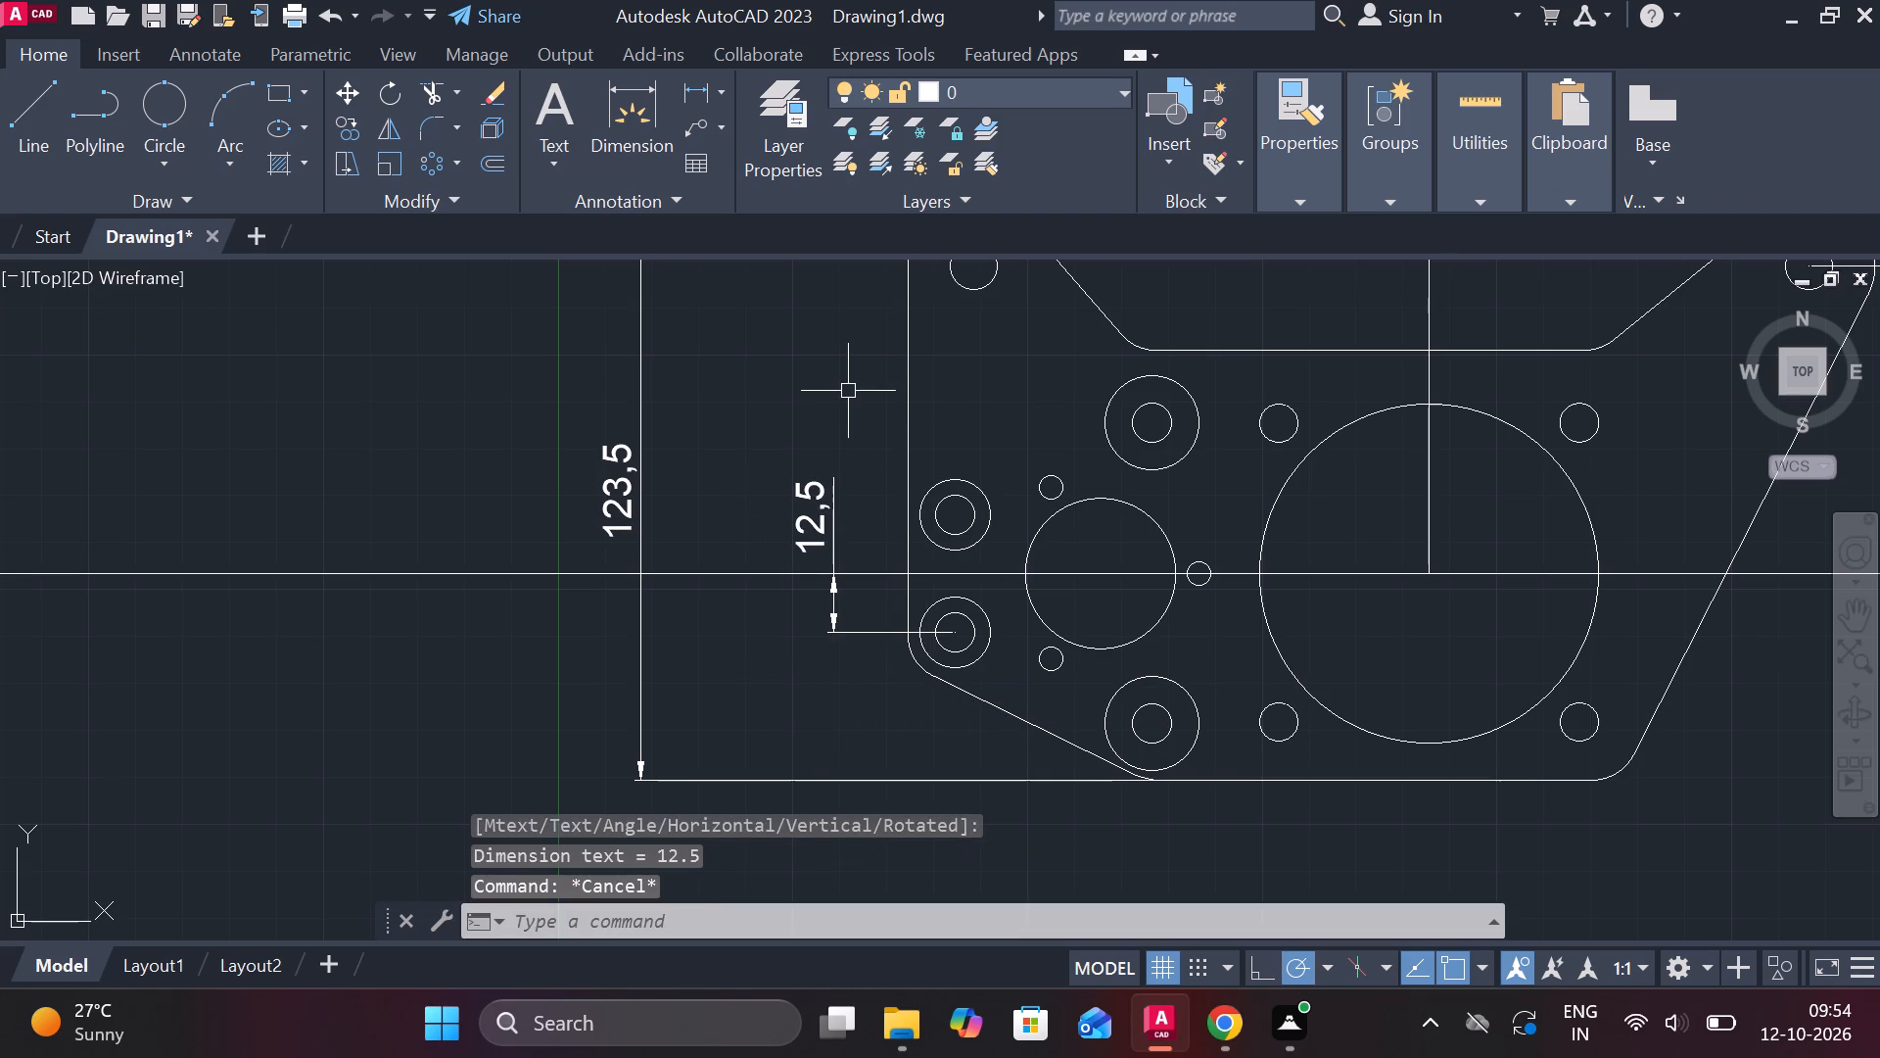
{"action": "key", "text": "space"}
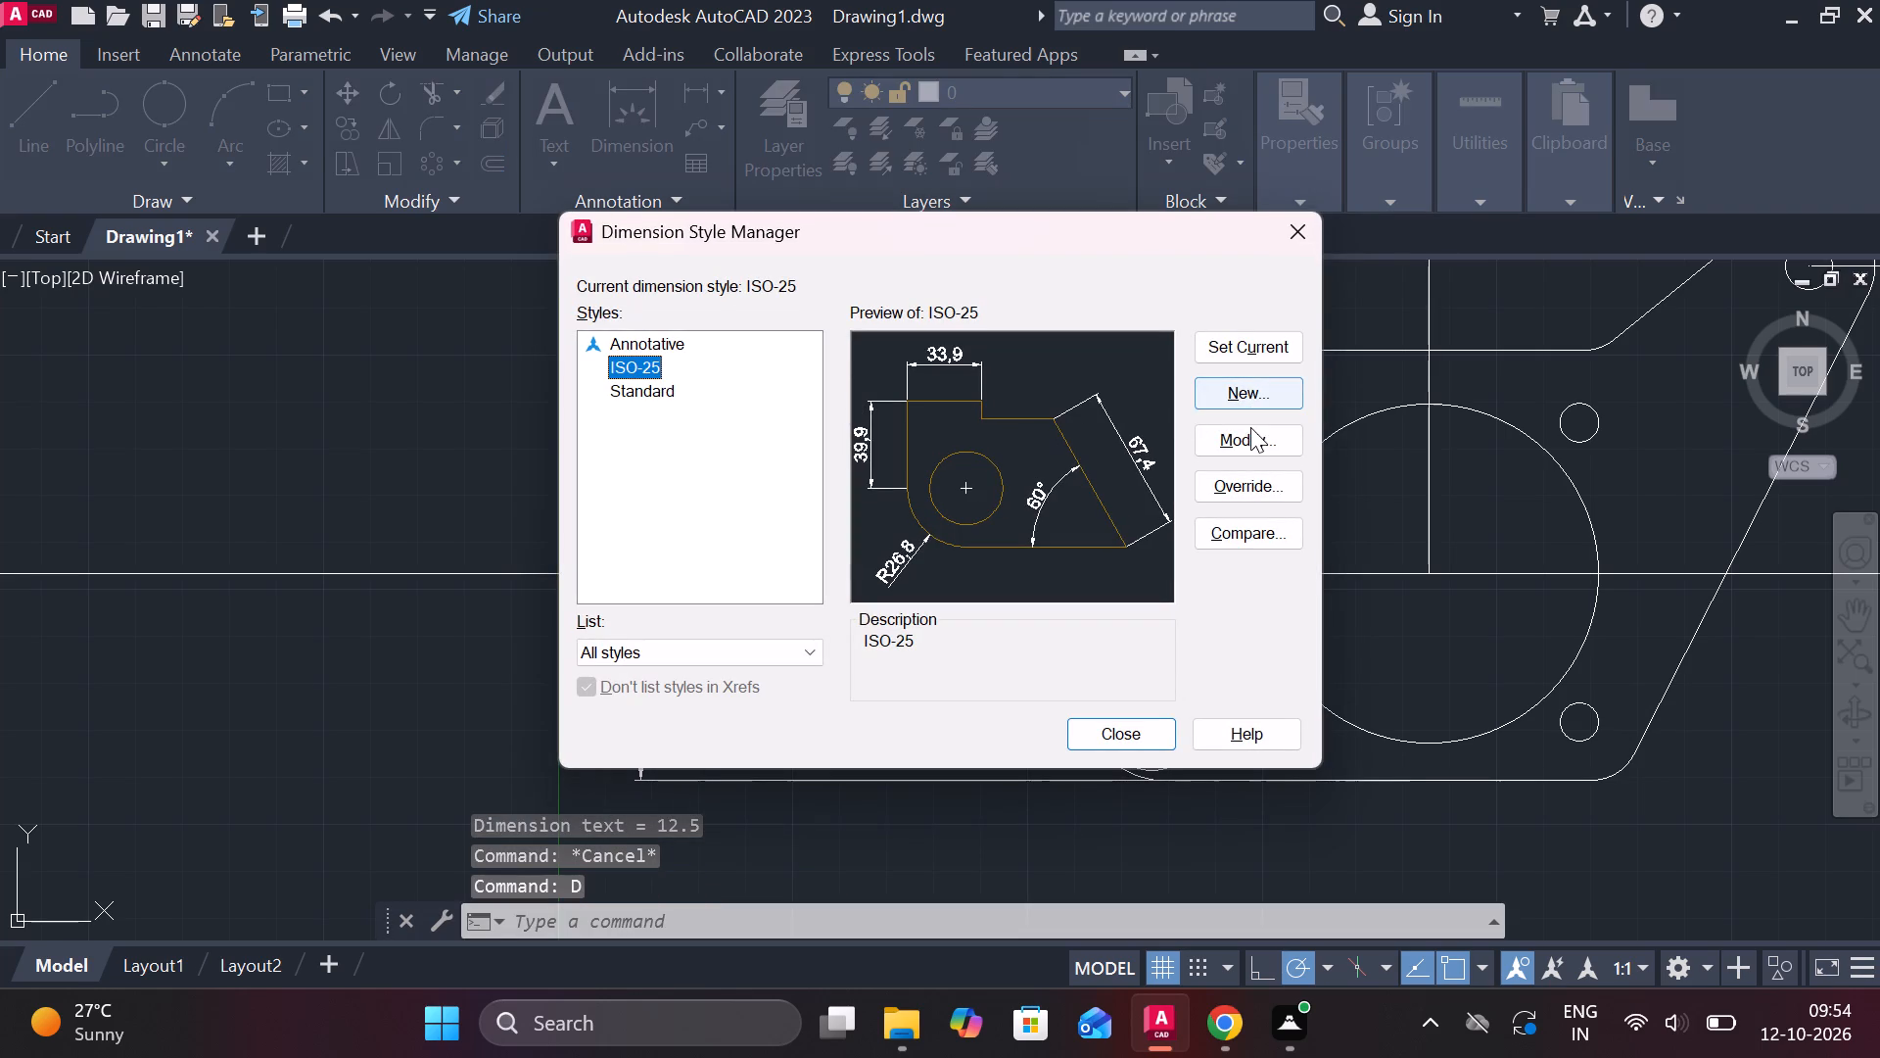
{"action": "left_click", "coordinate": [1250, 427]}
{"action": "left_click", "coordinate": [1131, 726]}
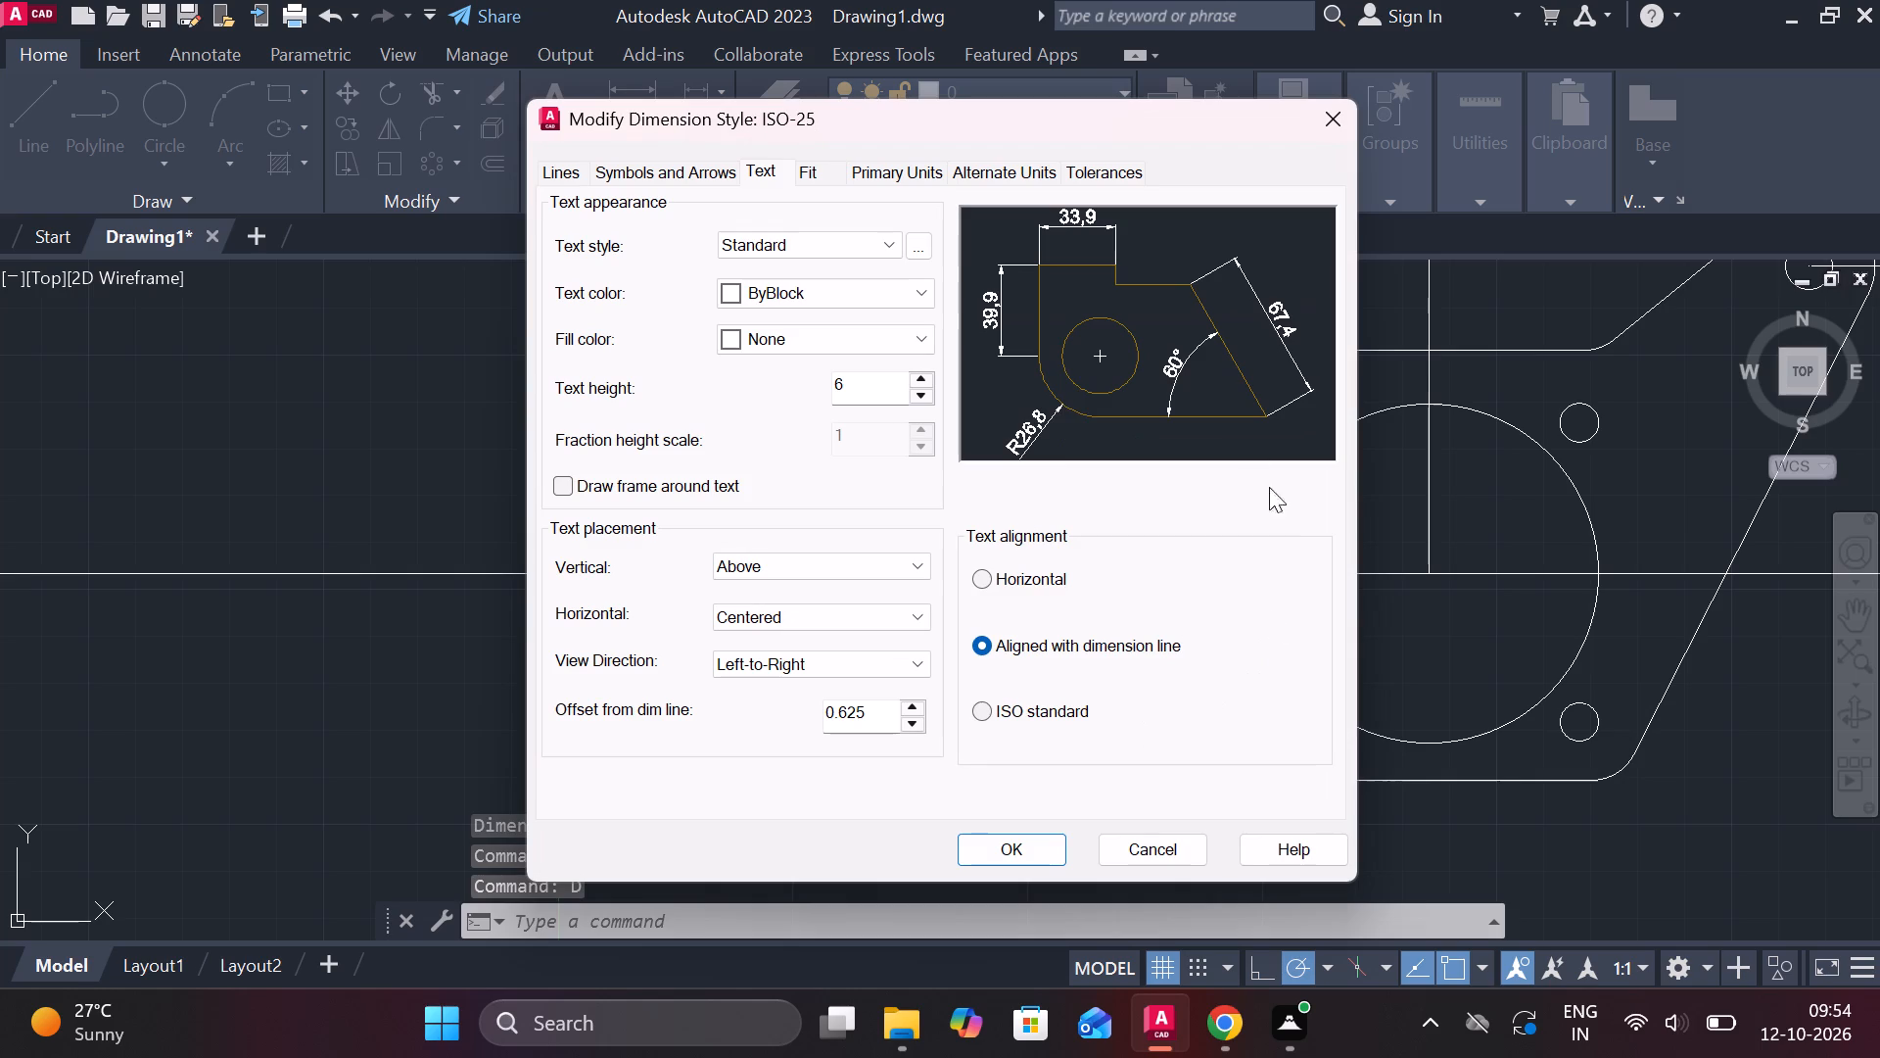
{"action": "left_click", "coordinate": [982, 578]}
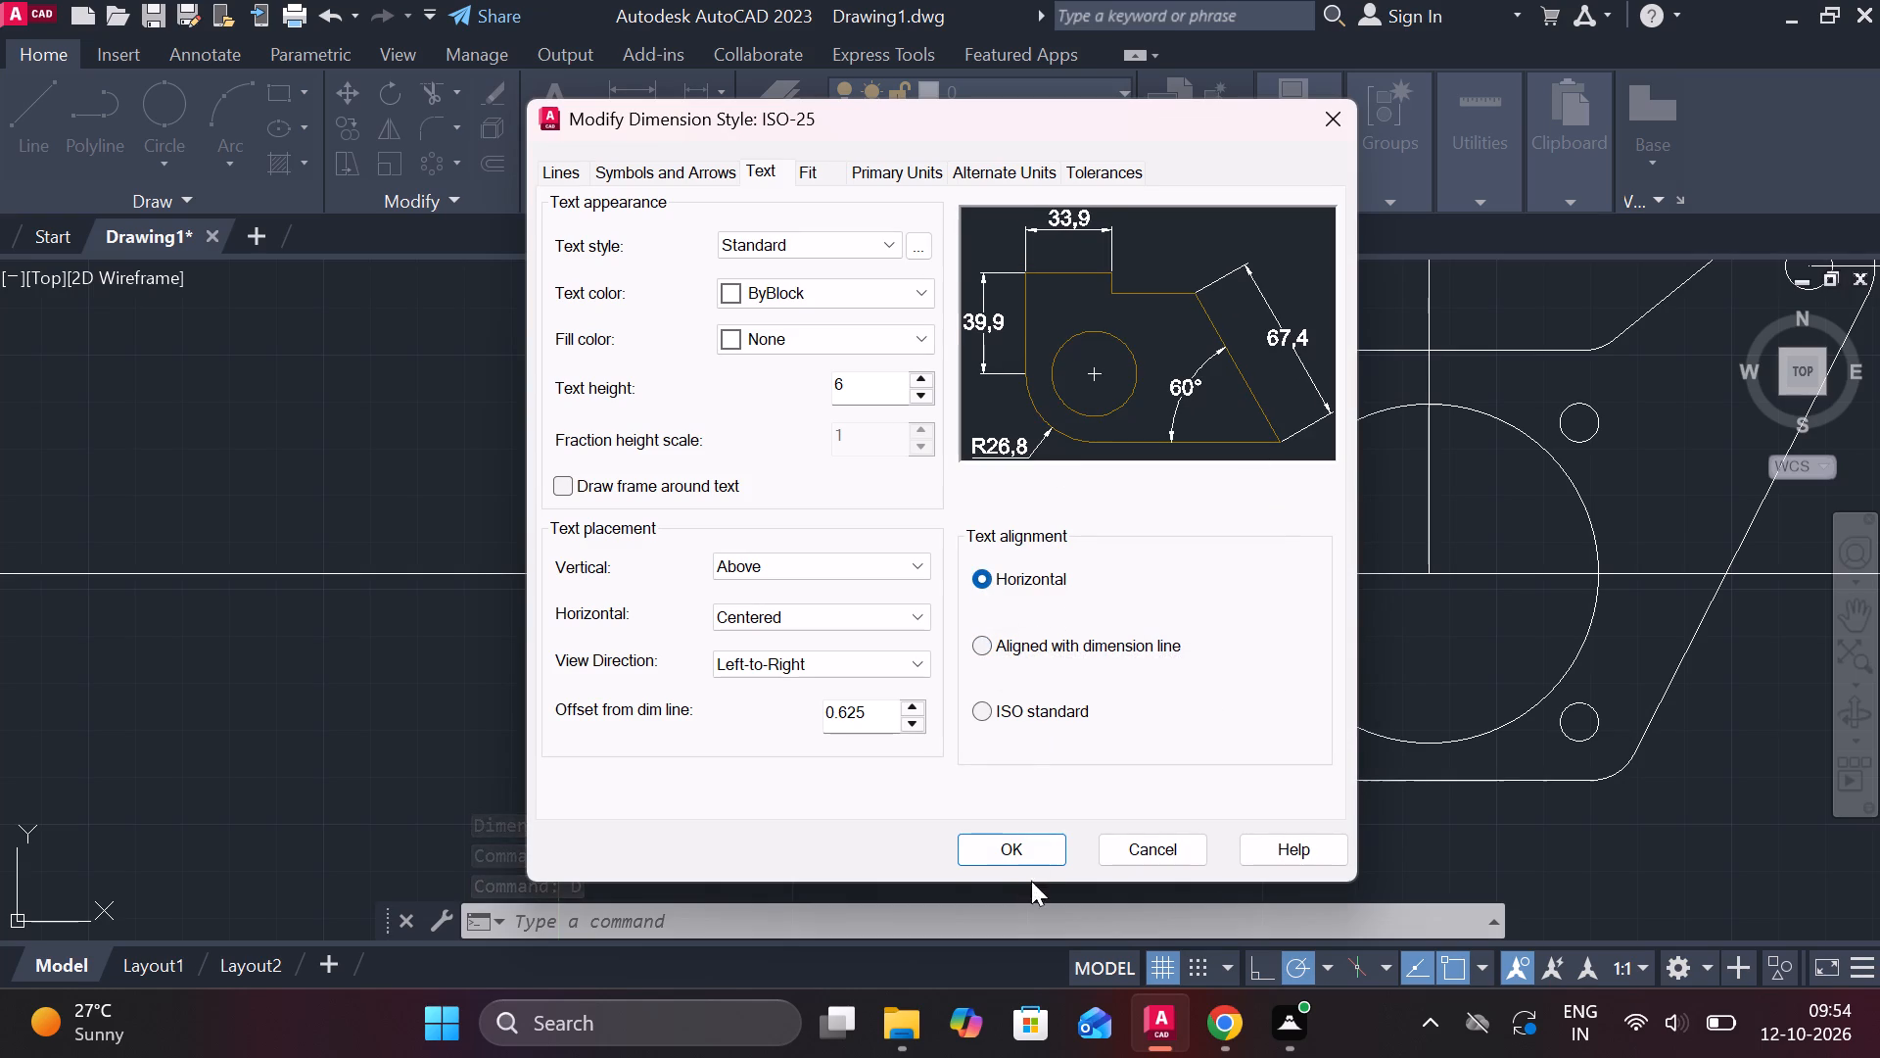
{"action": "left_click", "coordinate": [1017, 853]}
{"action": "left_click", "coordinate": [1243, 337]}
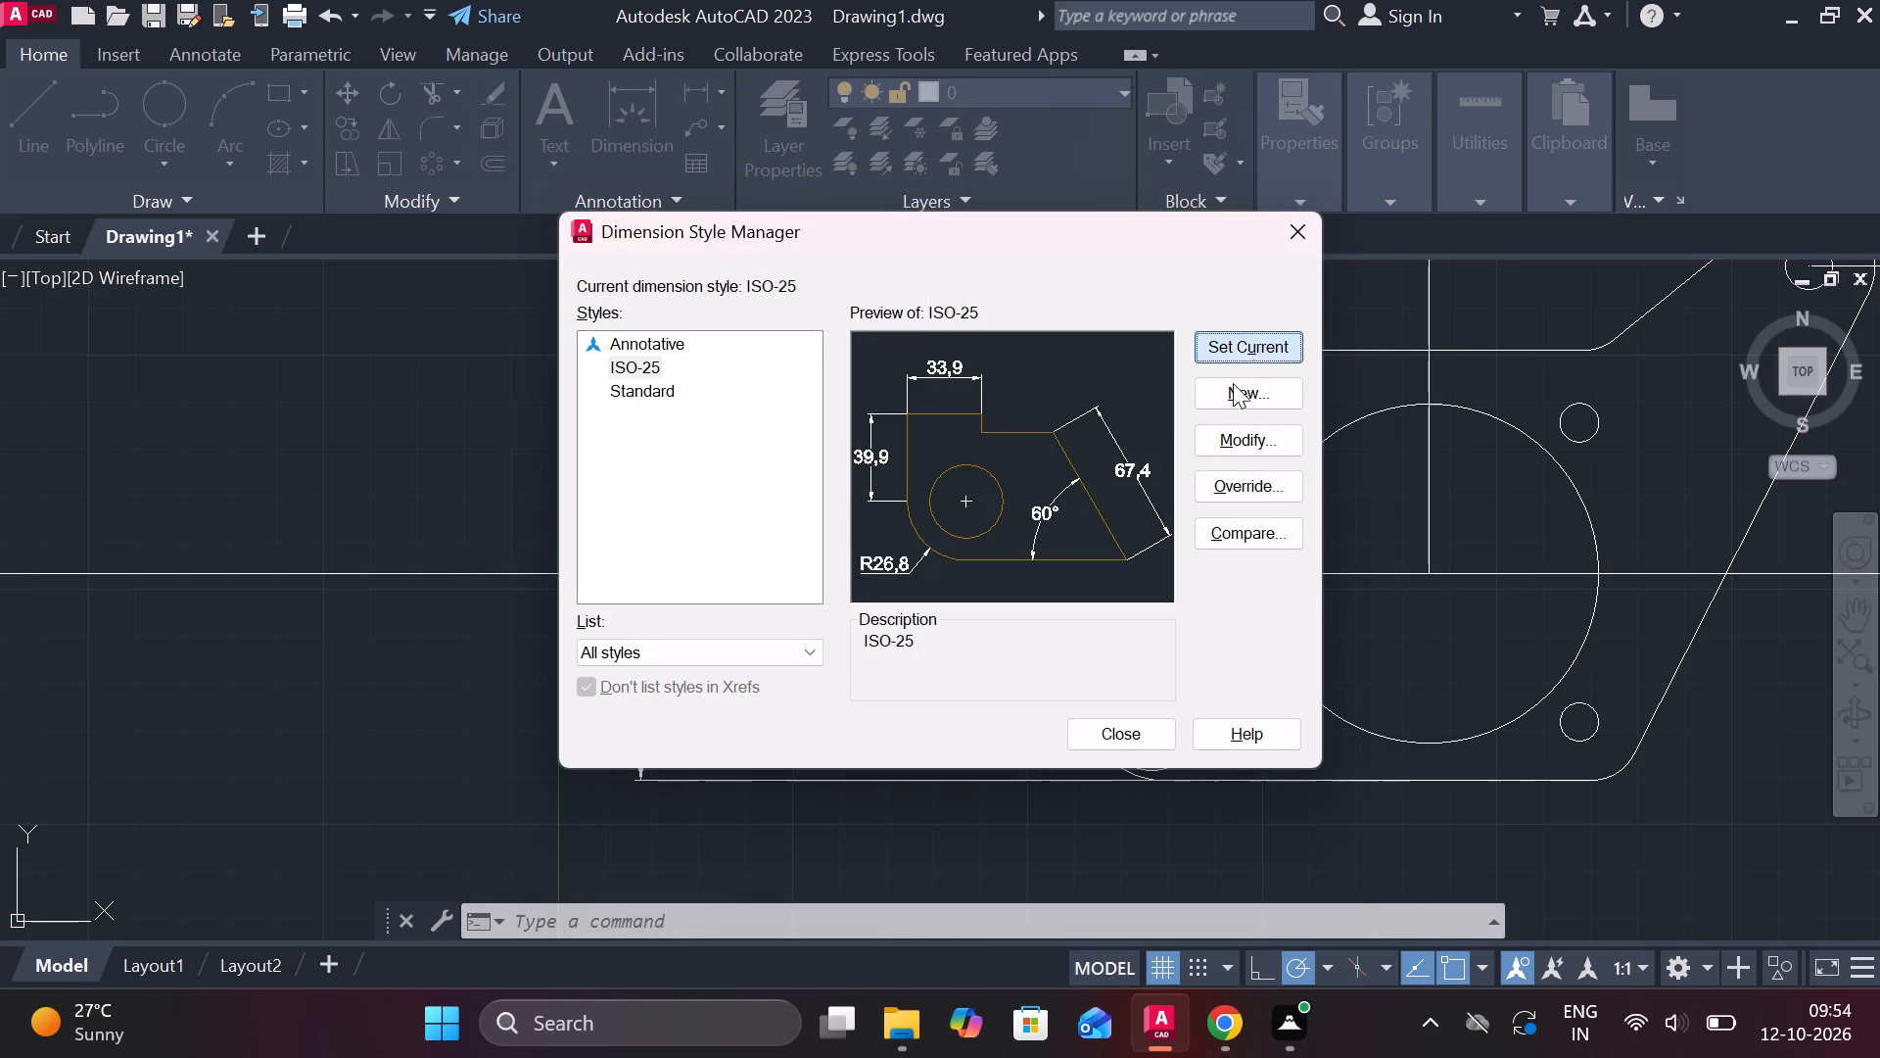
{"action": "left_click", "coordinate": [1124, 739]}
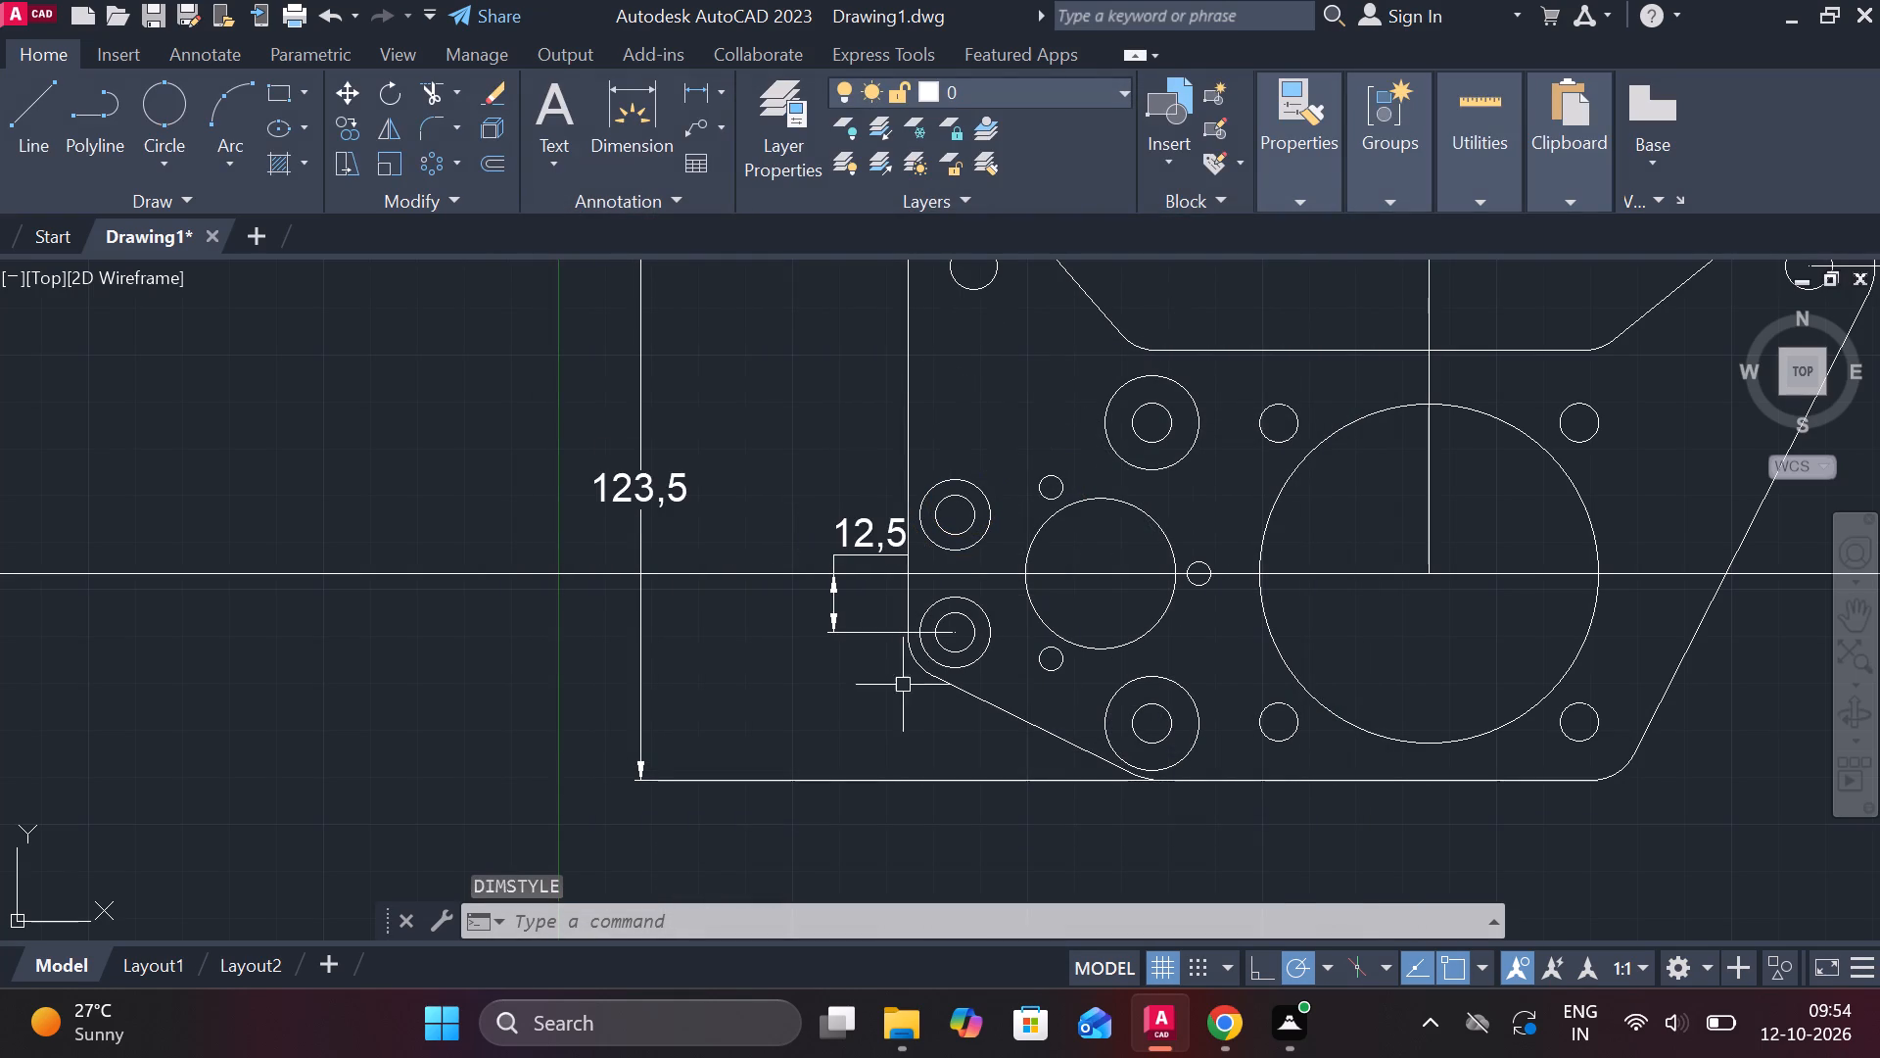
Set the ISO-25 dimension style's text alignment to ISO standard and make the style current.
{"action": "scroll", "coordinate": [765, 586], "scroll_direction": "down", "scroll_amount": 2}
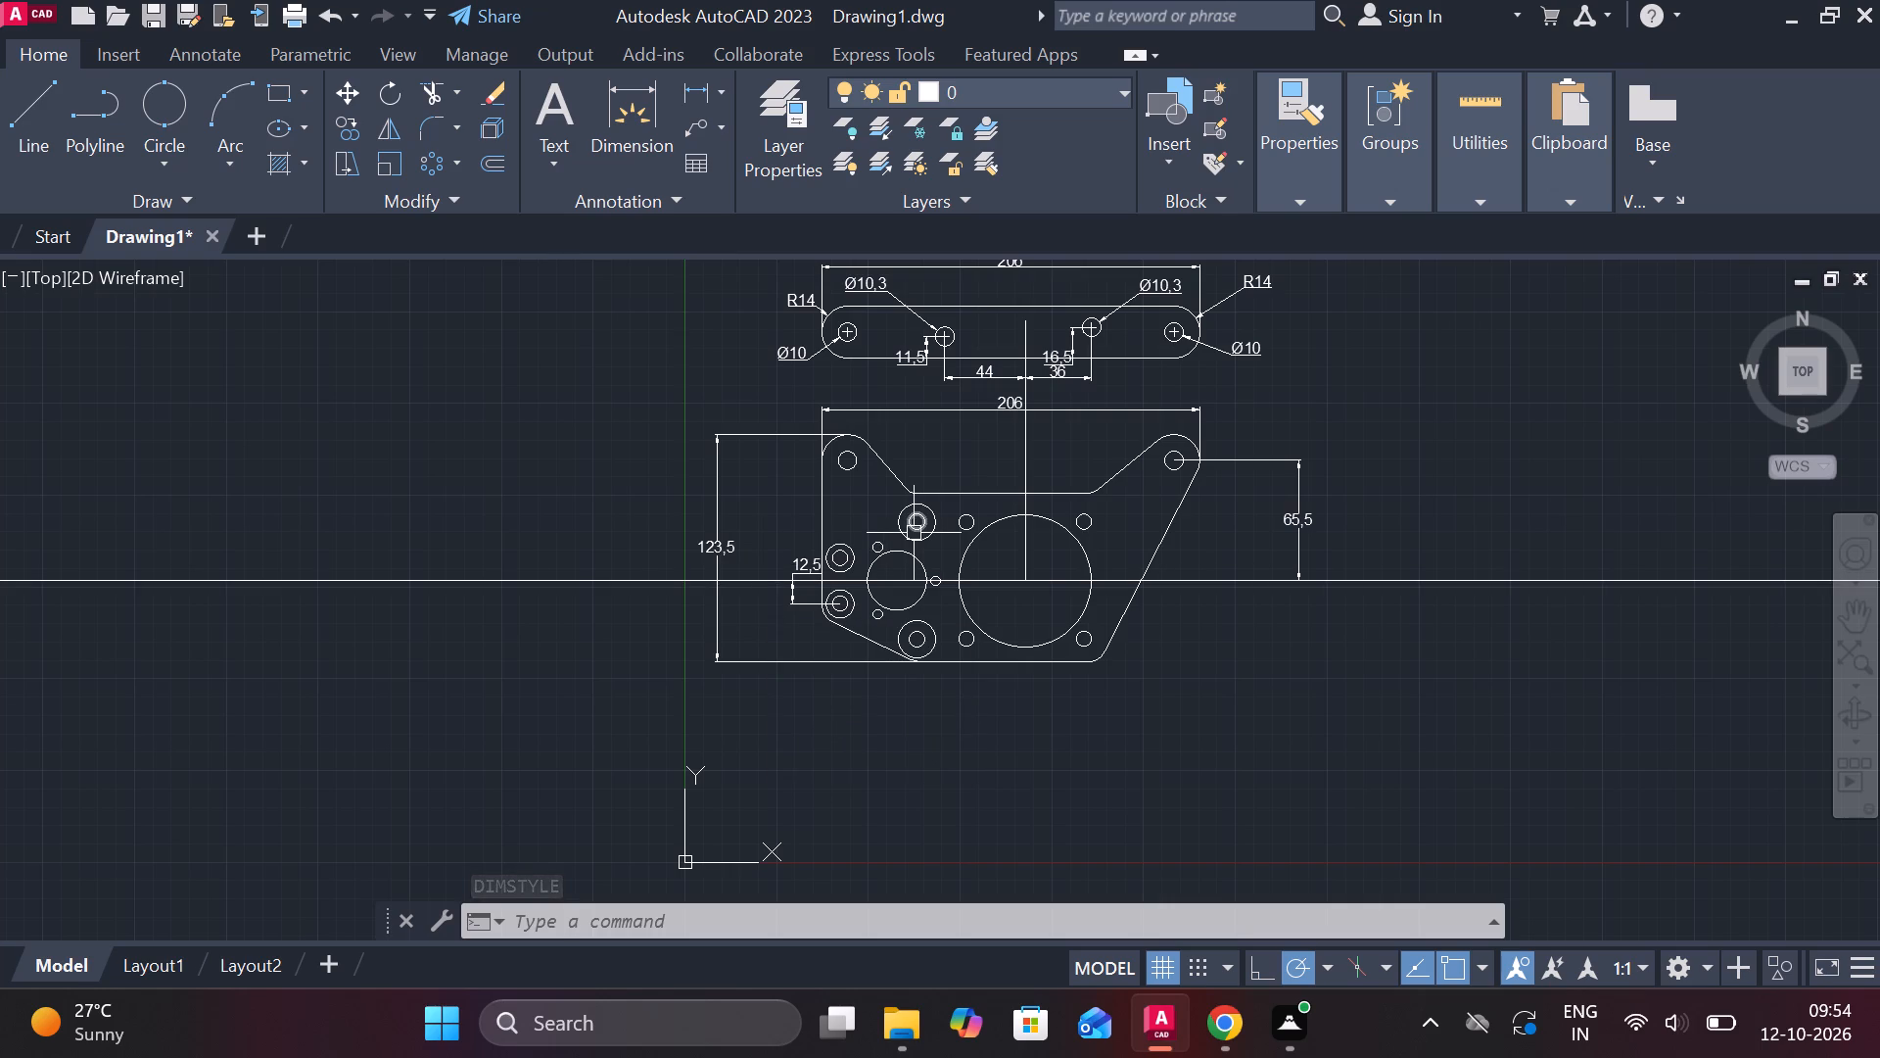
{"action": "scroll", "coordinate": [914, 533], "scroll_direction": "up", "scroll_amount": 1}
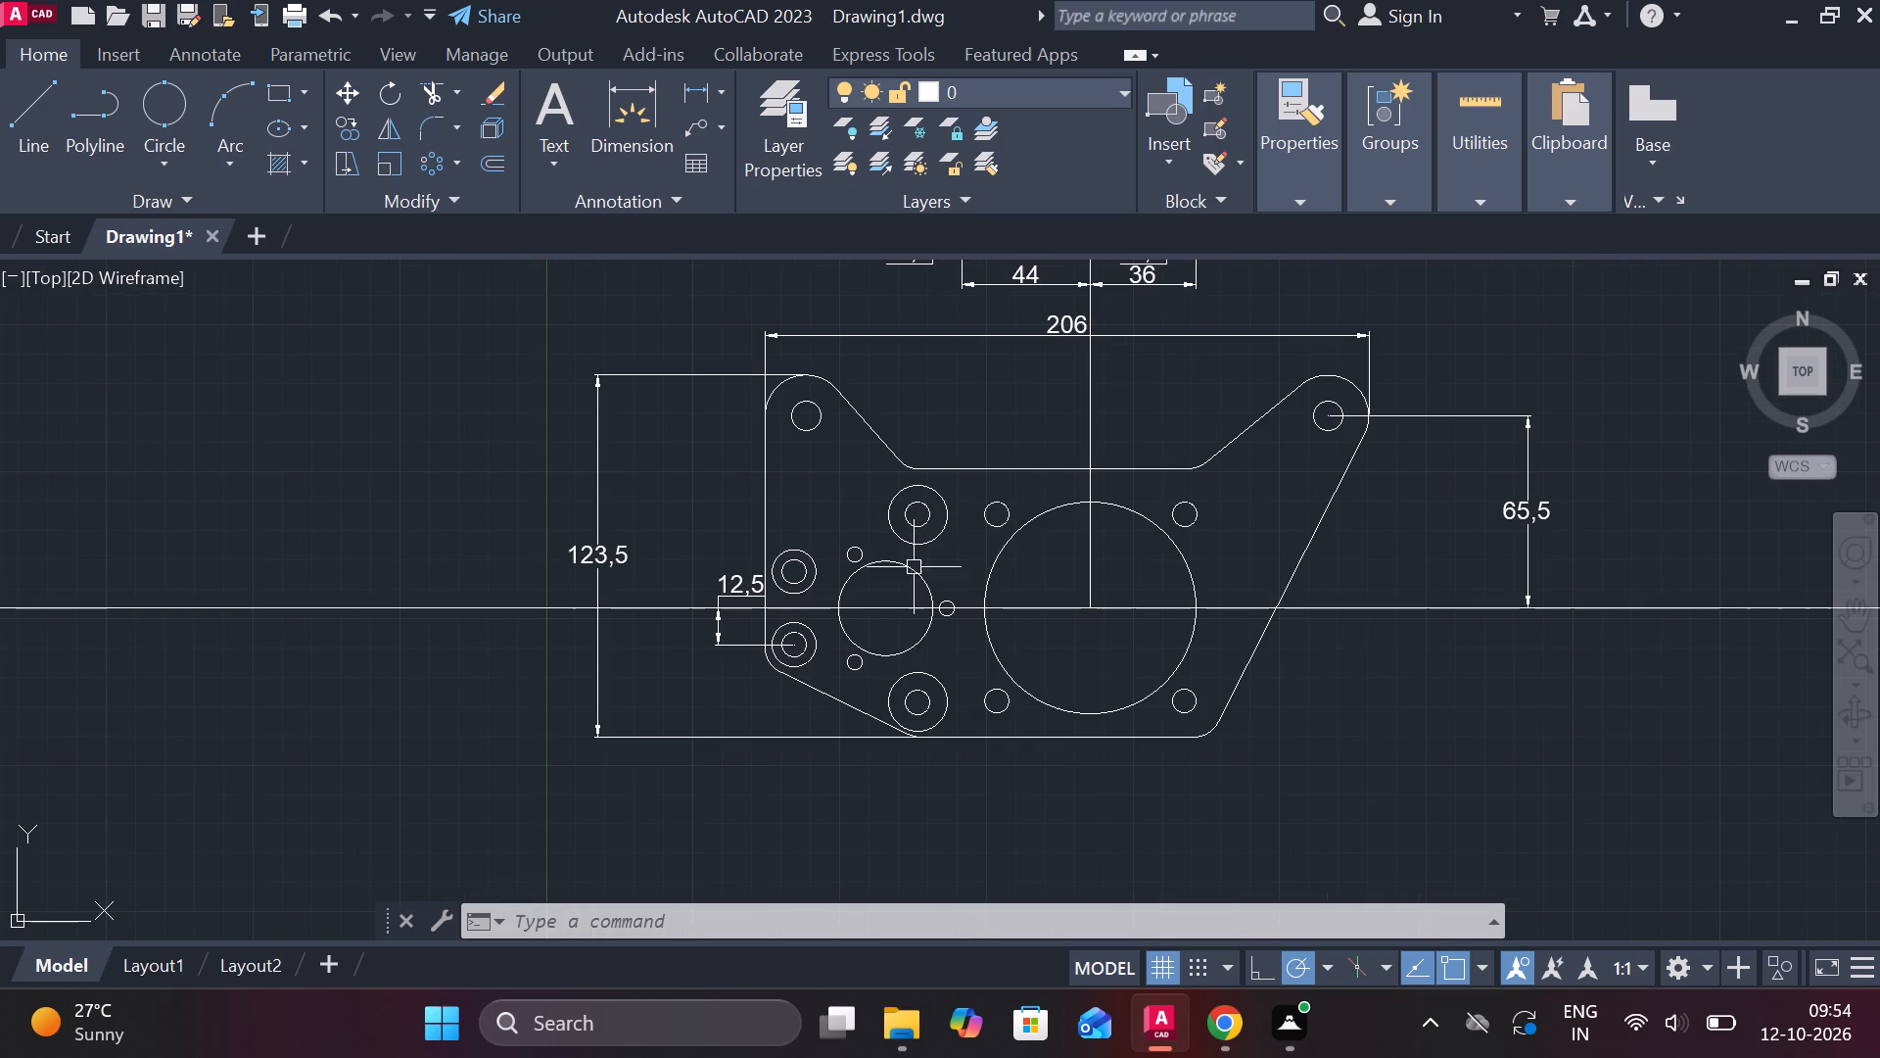
{"action": "key", "text": "space"}
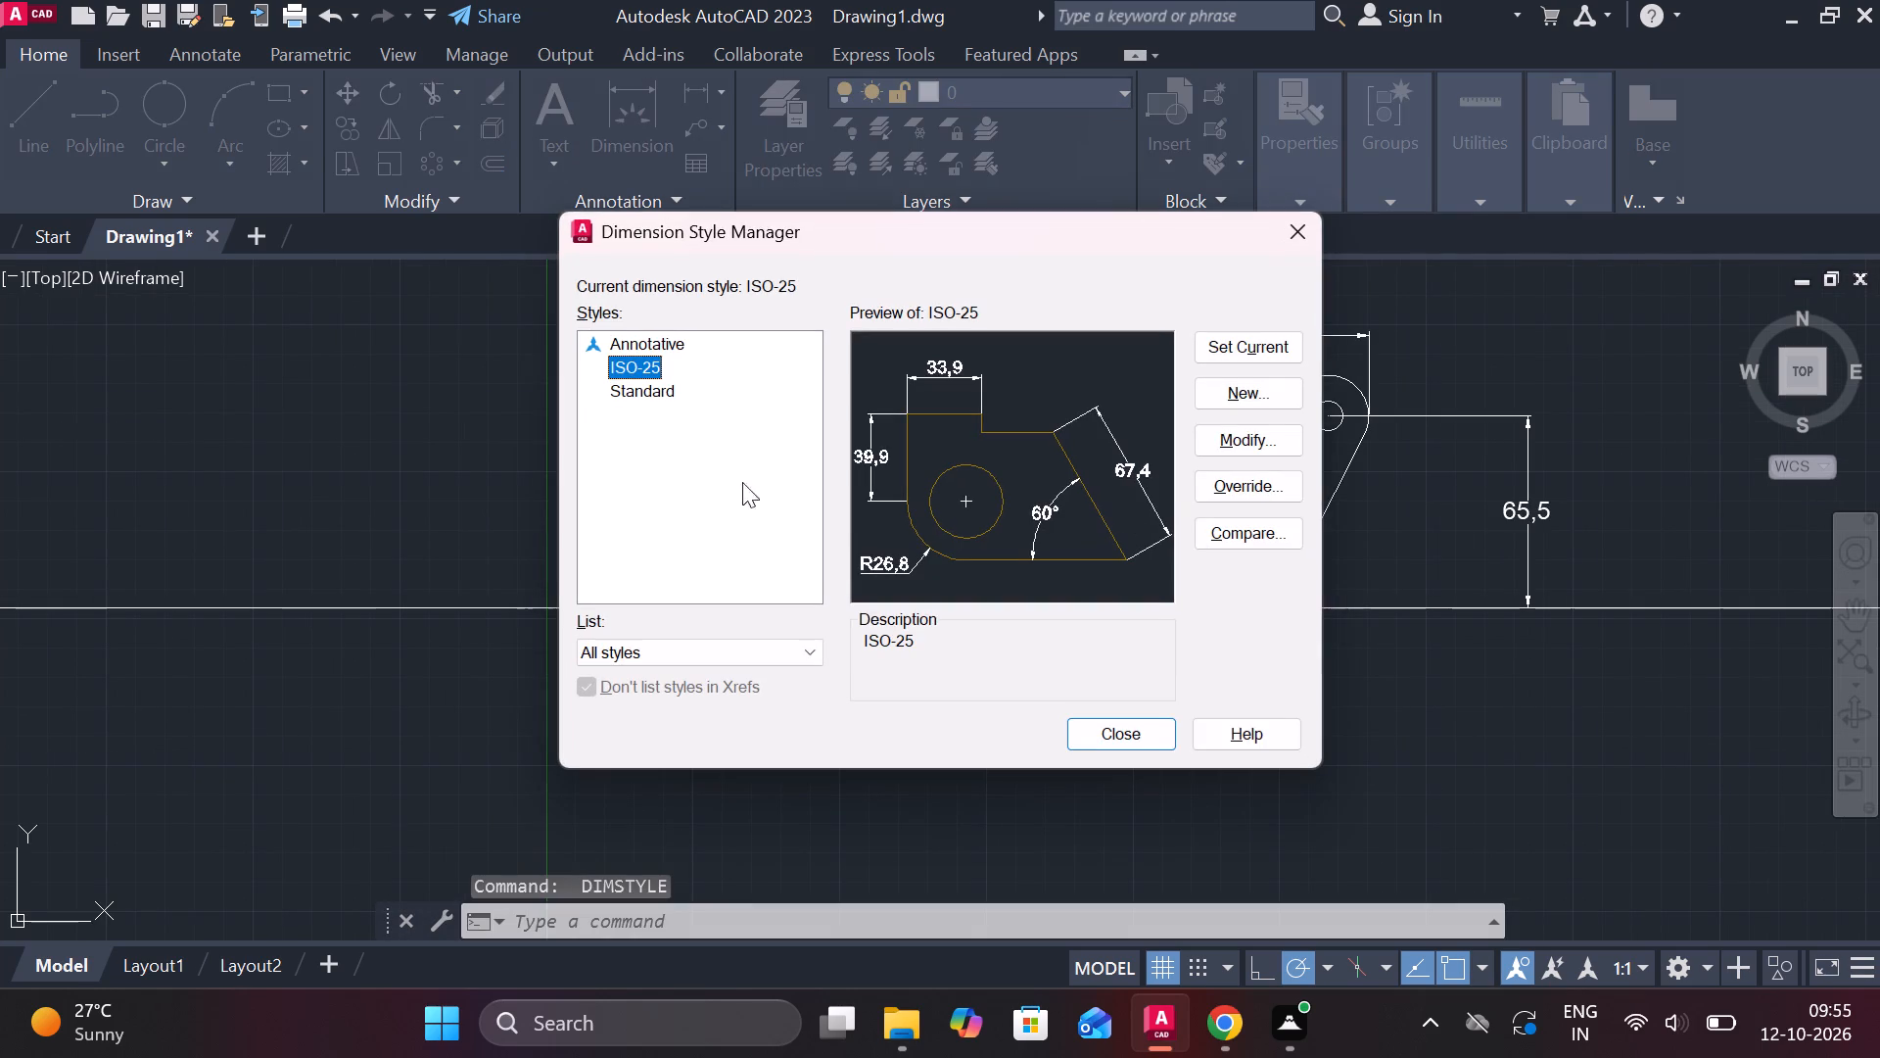
{"action": "left_click", "coordinate": [1237, 448]}
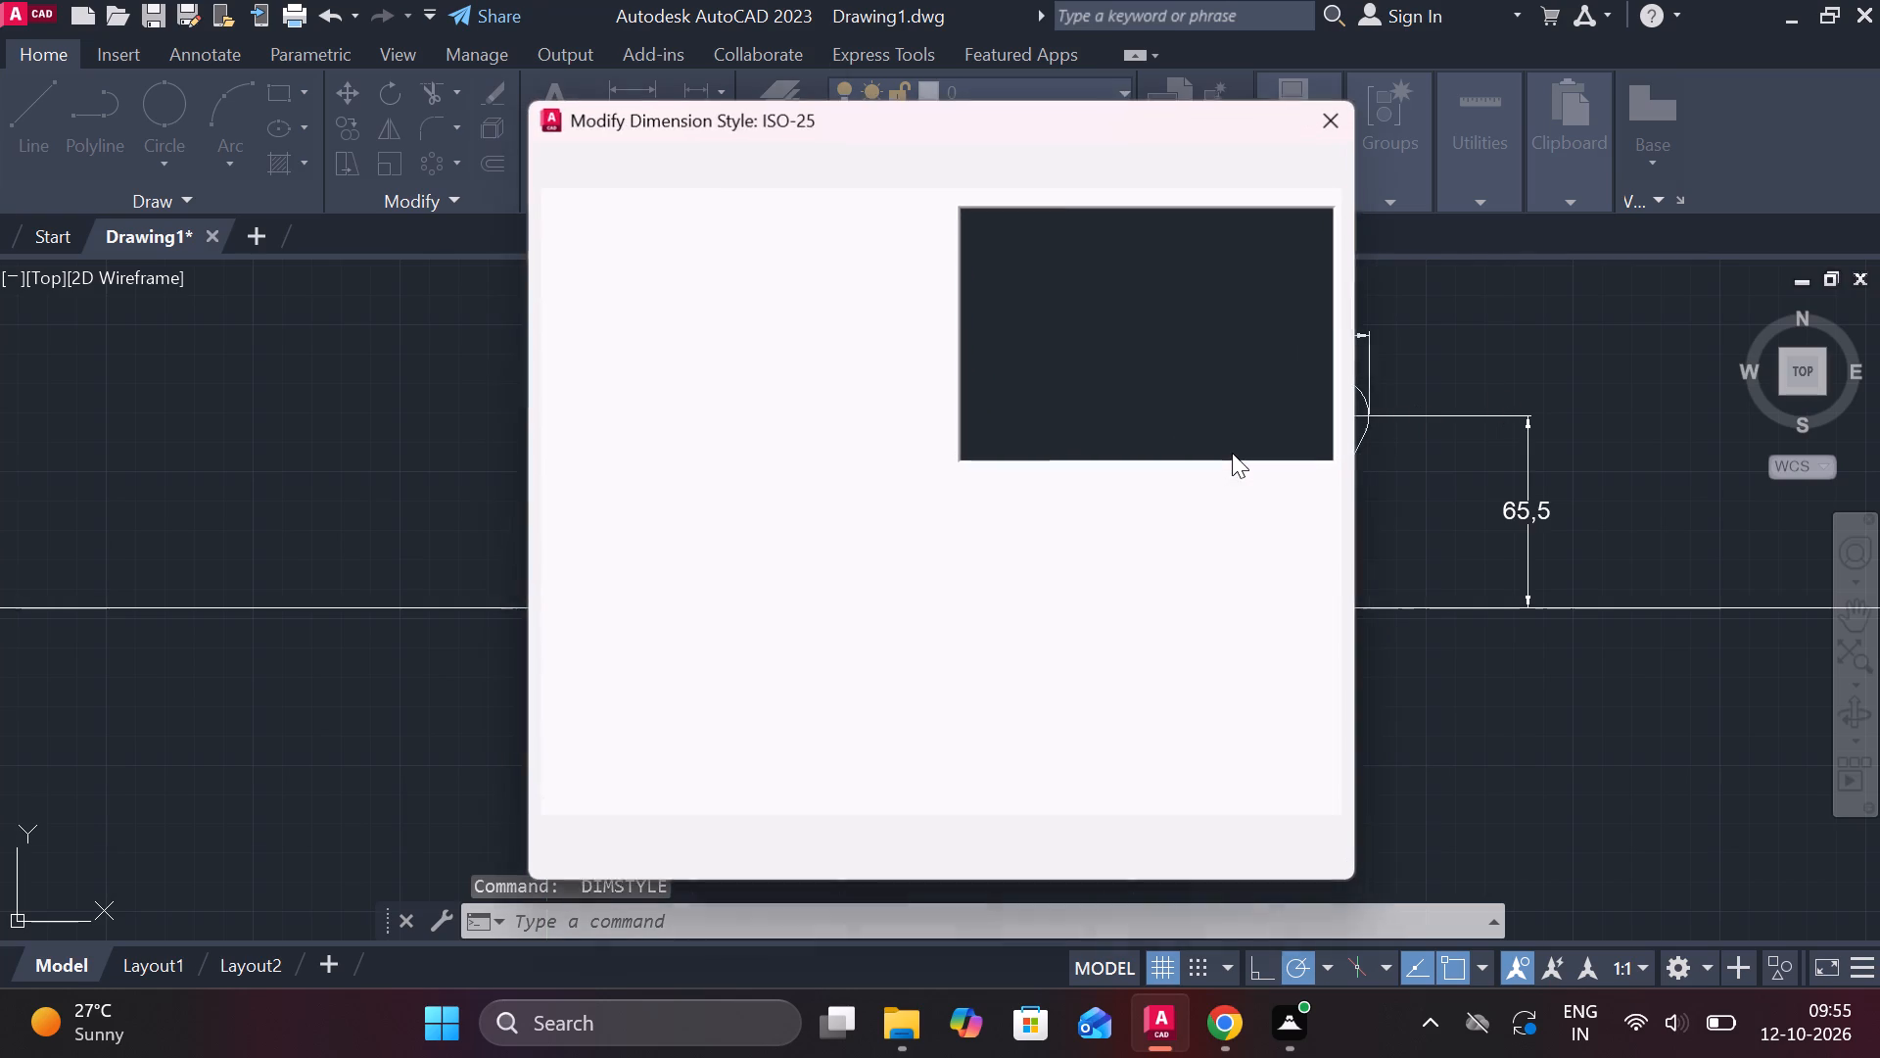
{"action": "left_click", "coordinate": [979, 714]}
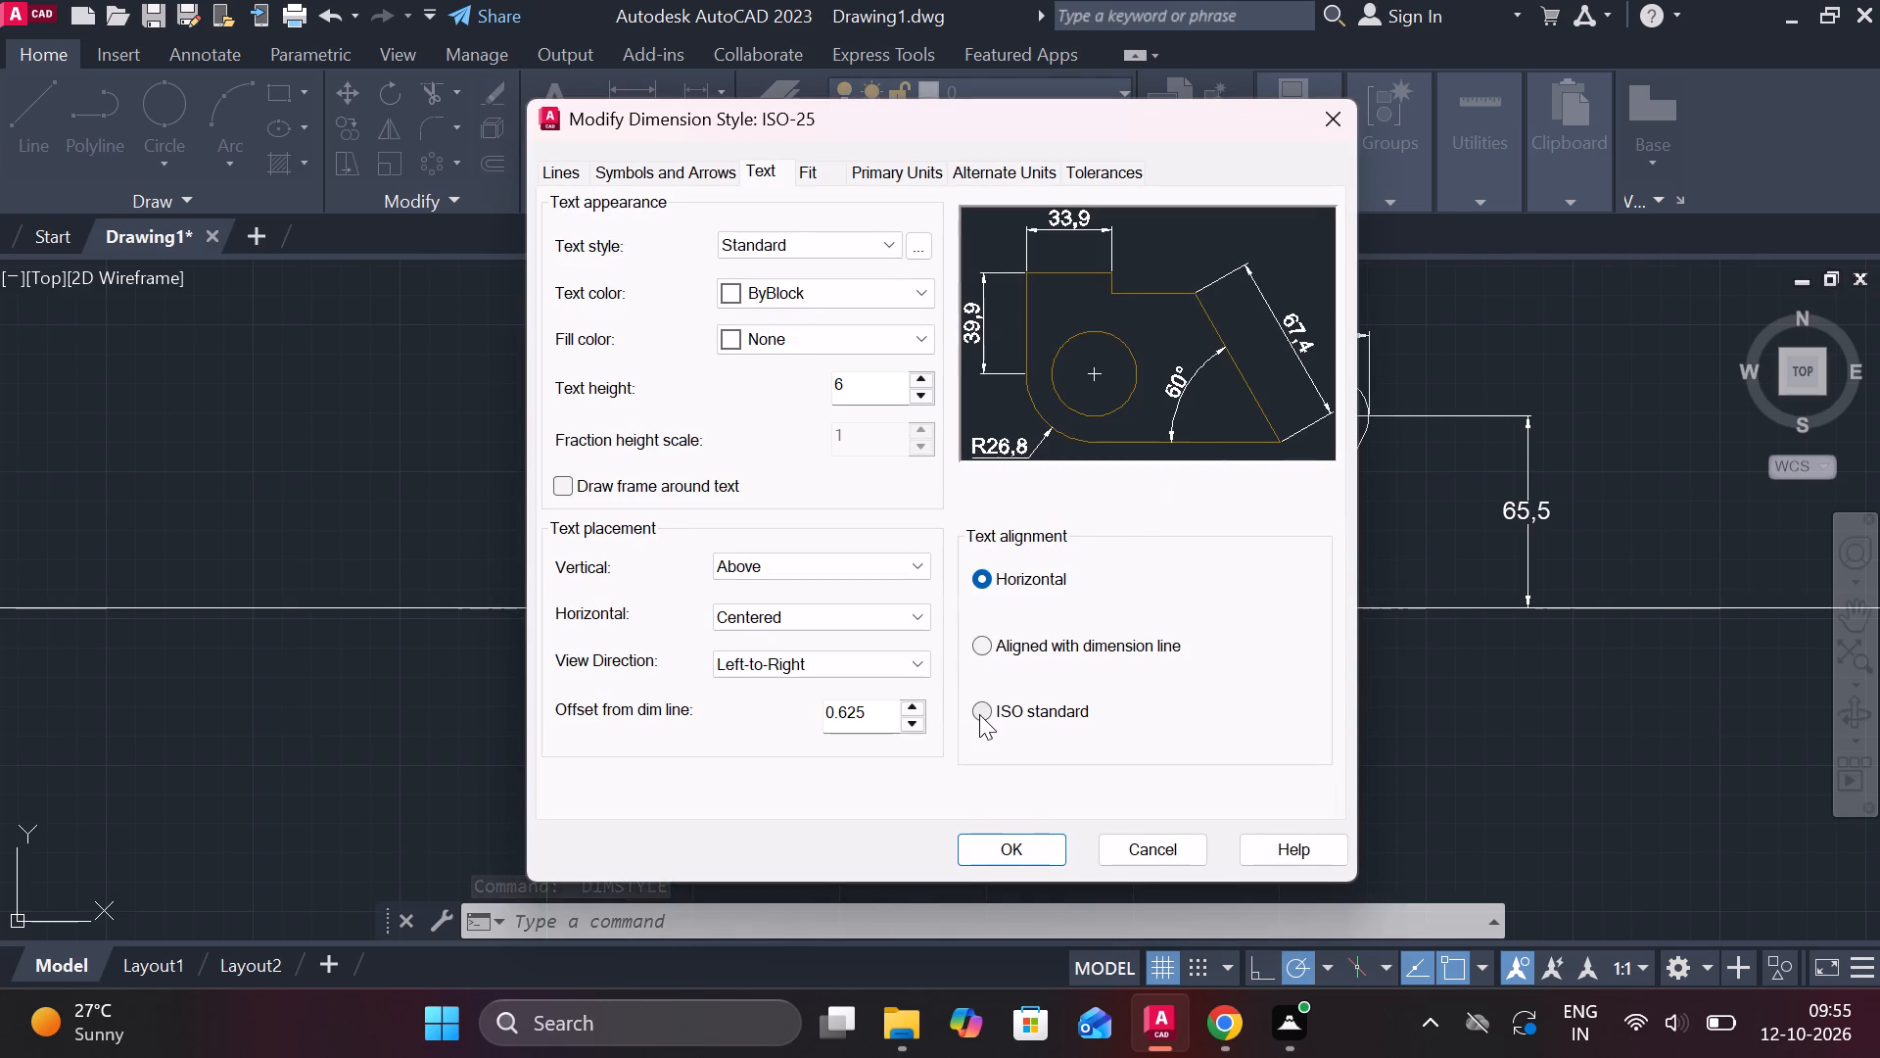
{"action": "left_click", "coordinate": [1008, 855]}
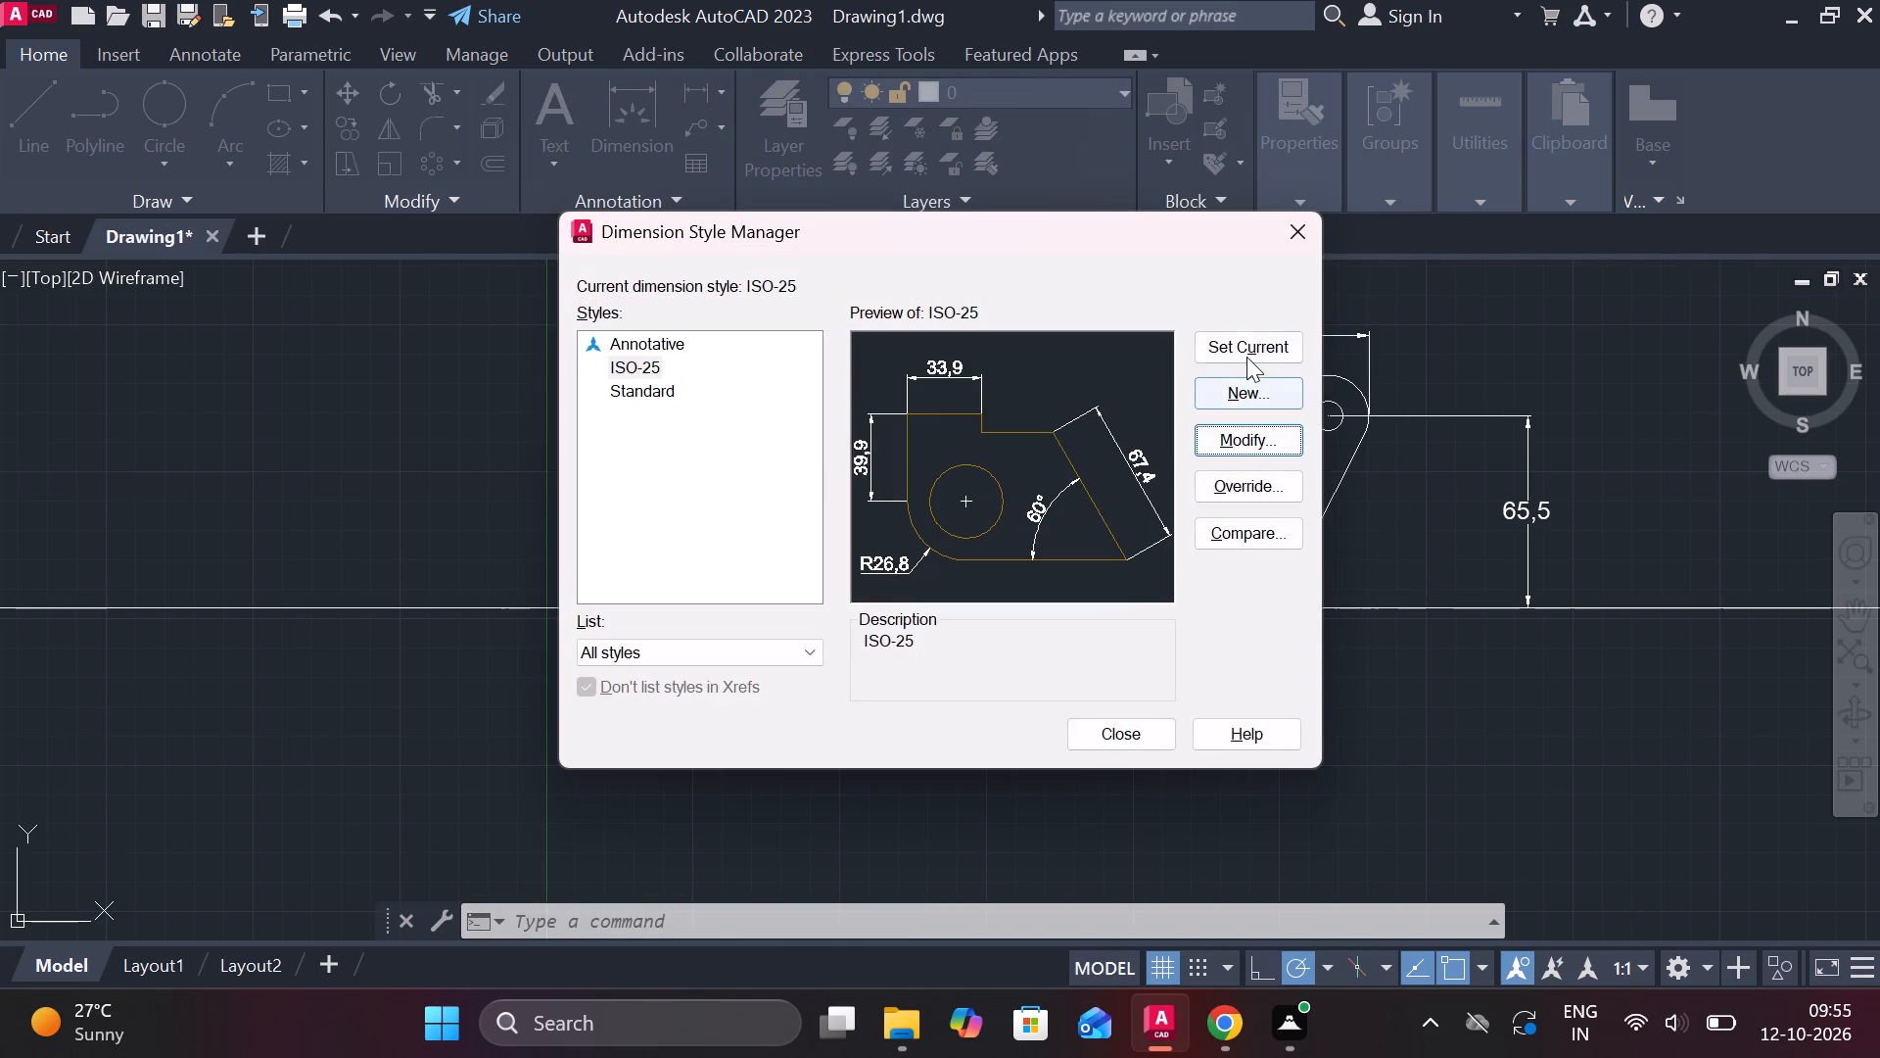
{"action": "left_click", "coordinate": [1246, 357]}
{"action": "left_click", "coordinate": [1094, 740]}
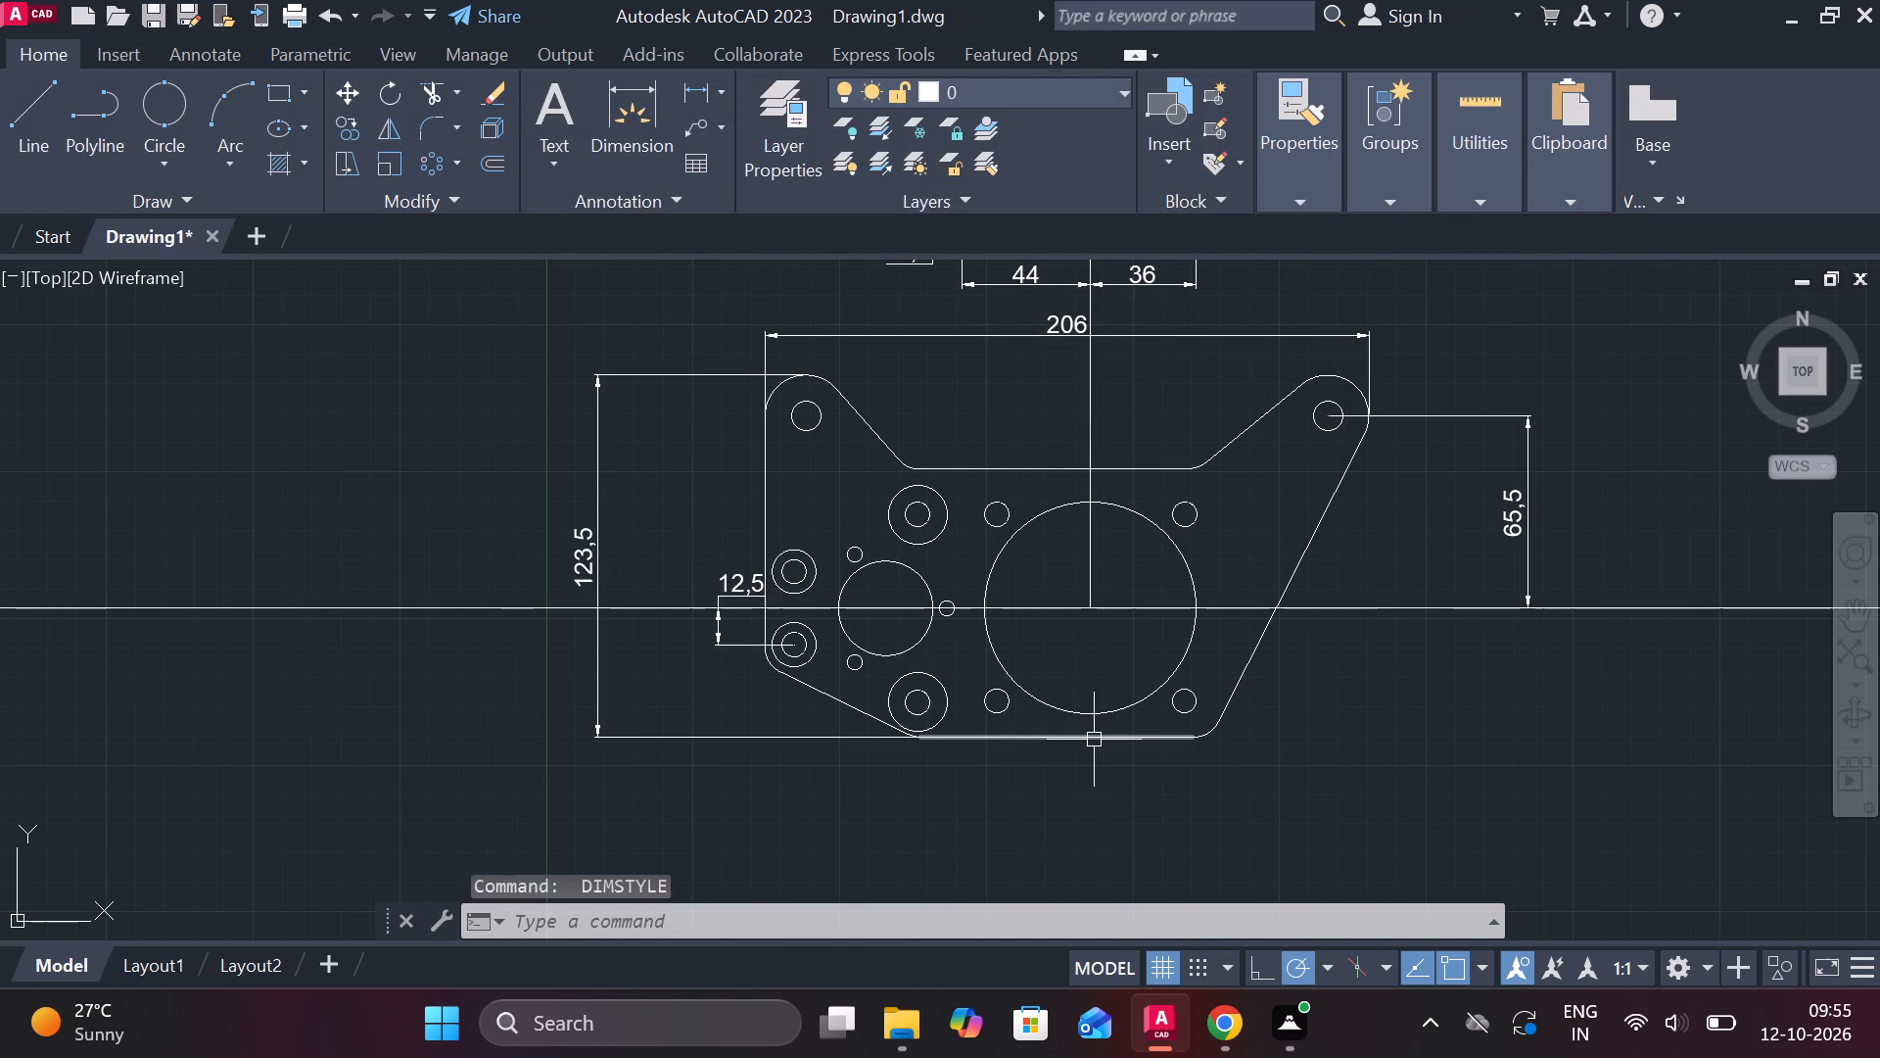
Move only the text of the lower-left hole's vertical dimension to just left of its dimension line, between the extension lines.
{"action": "scroll", "coordinate": [729, 631], "scroll_direction": "up", "scroll_amount": 2}
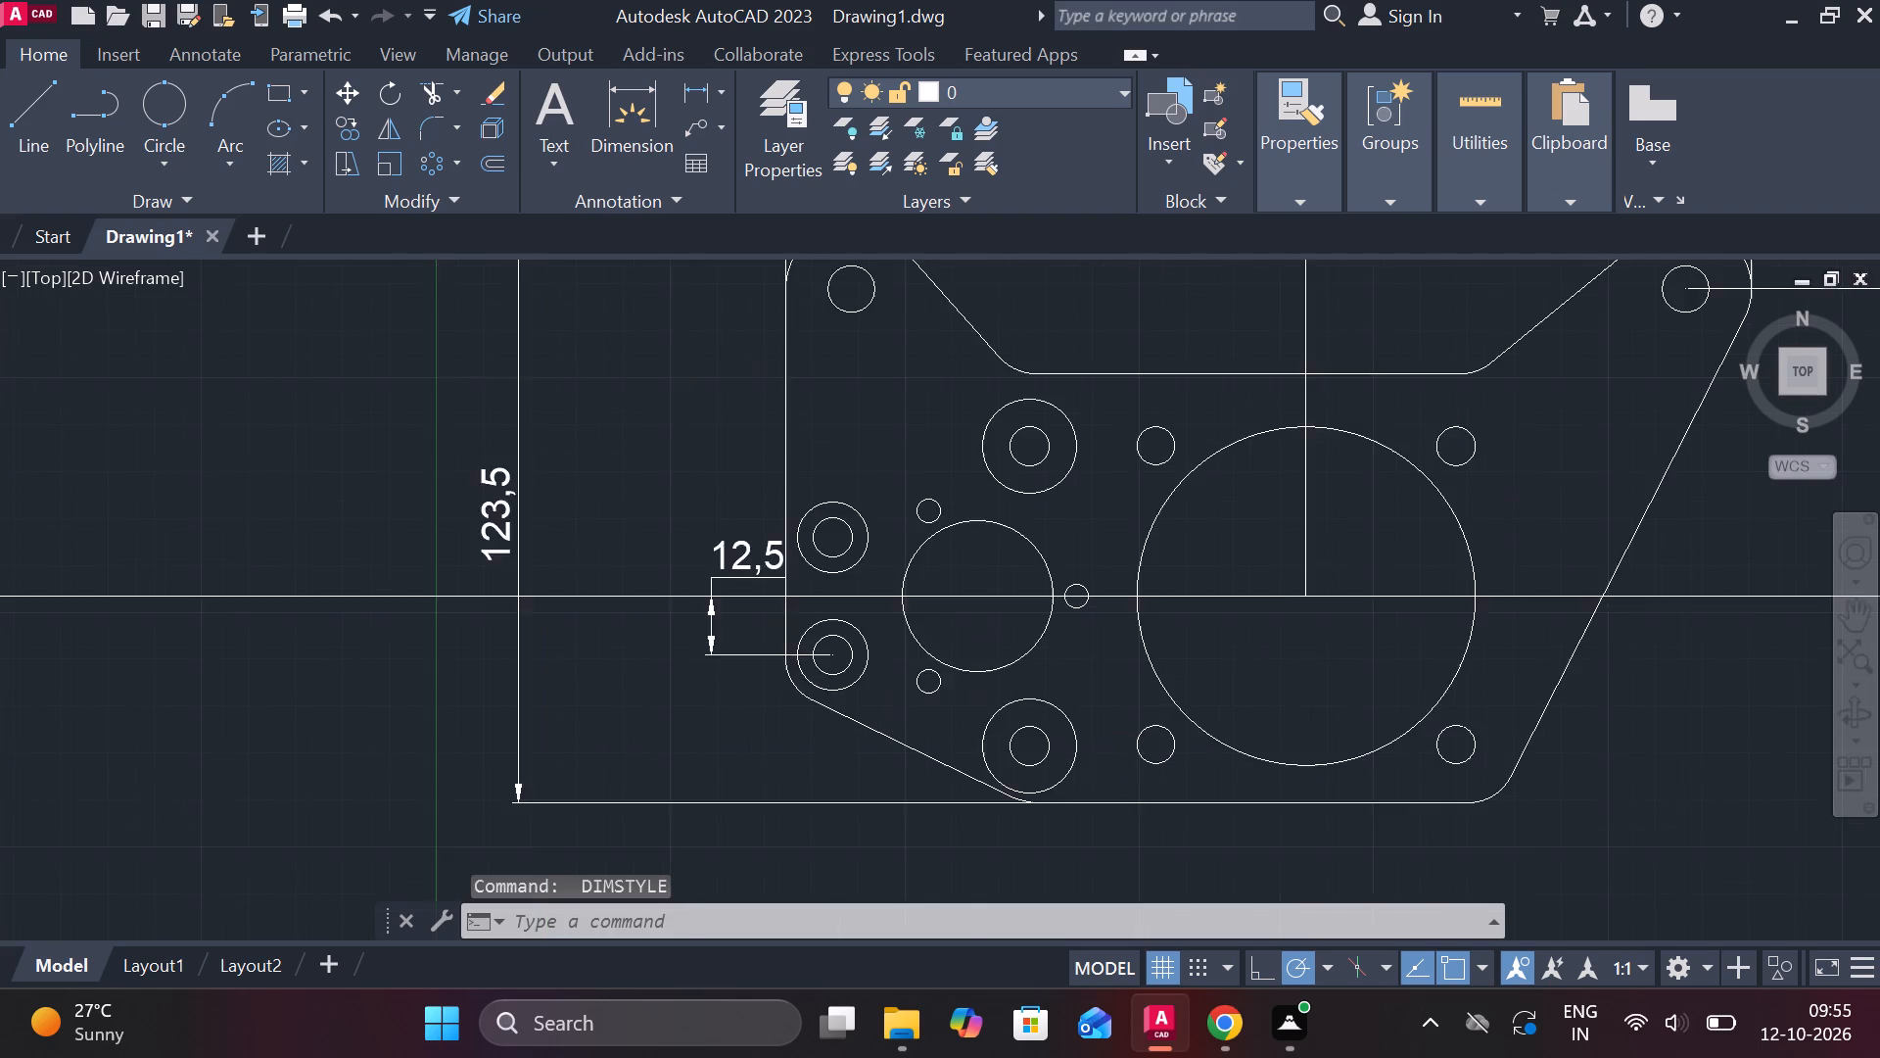
{"action": "left_click", "coordinate": [729, 532]}
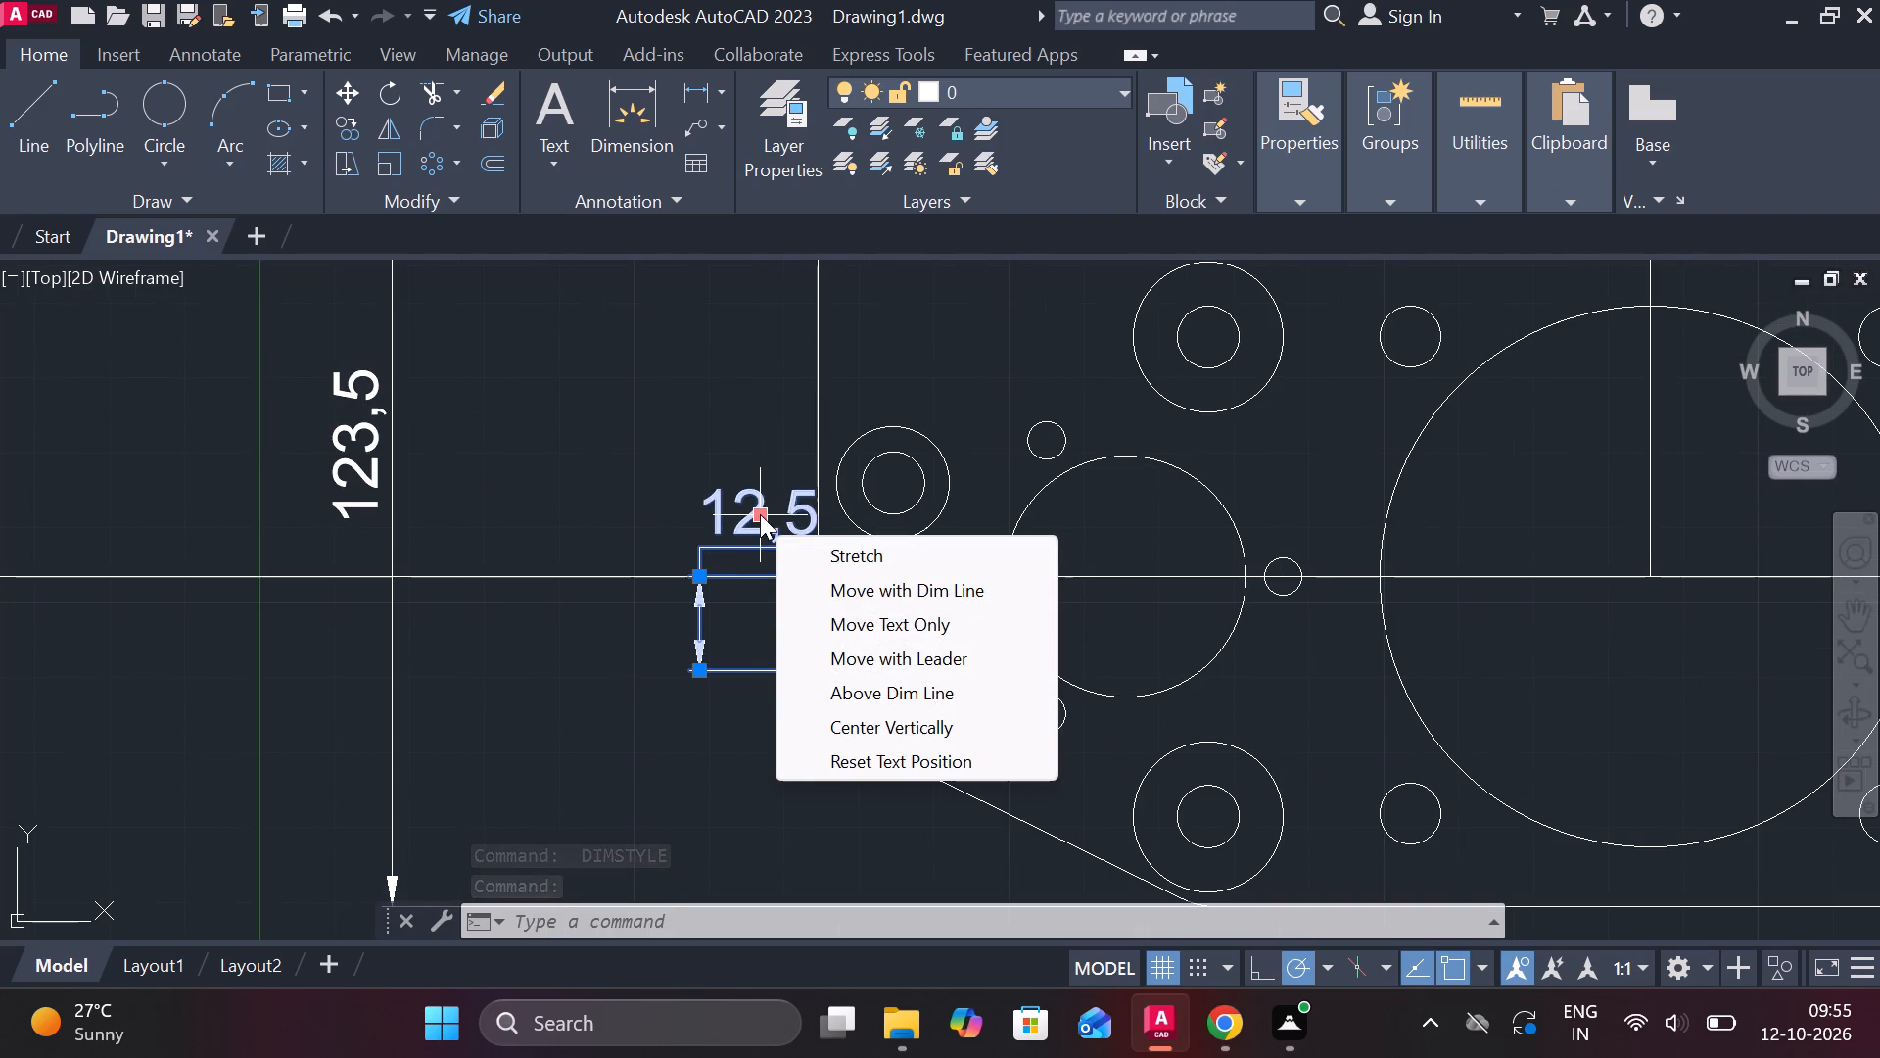
{"action": "left_click", "coordinate": [847, 615]}
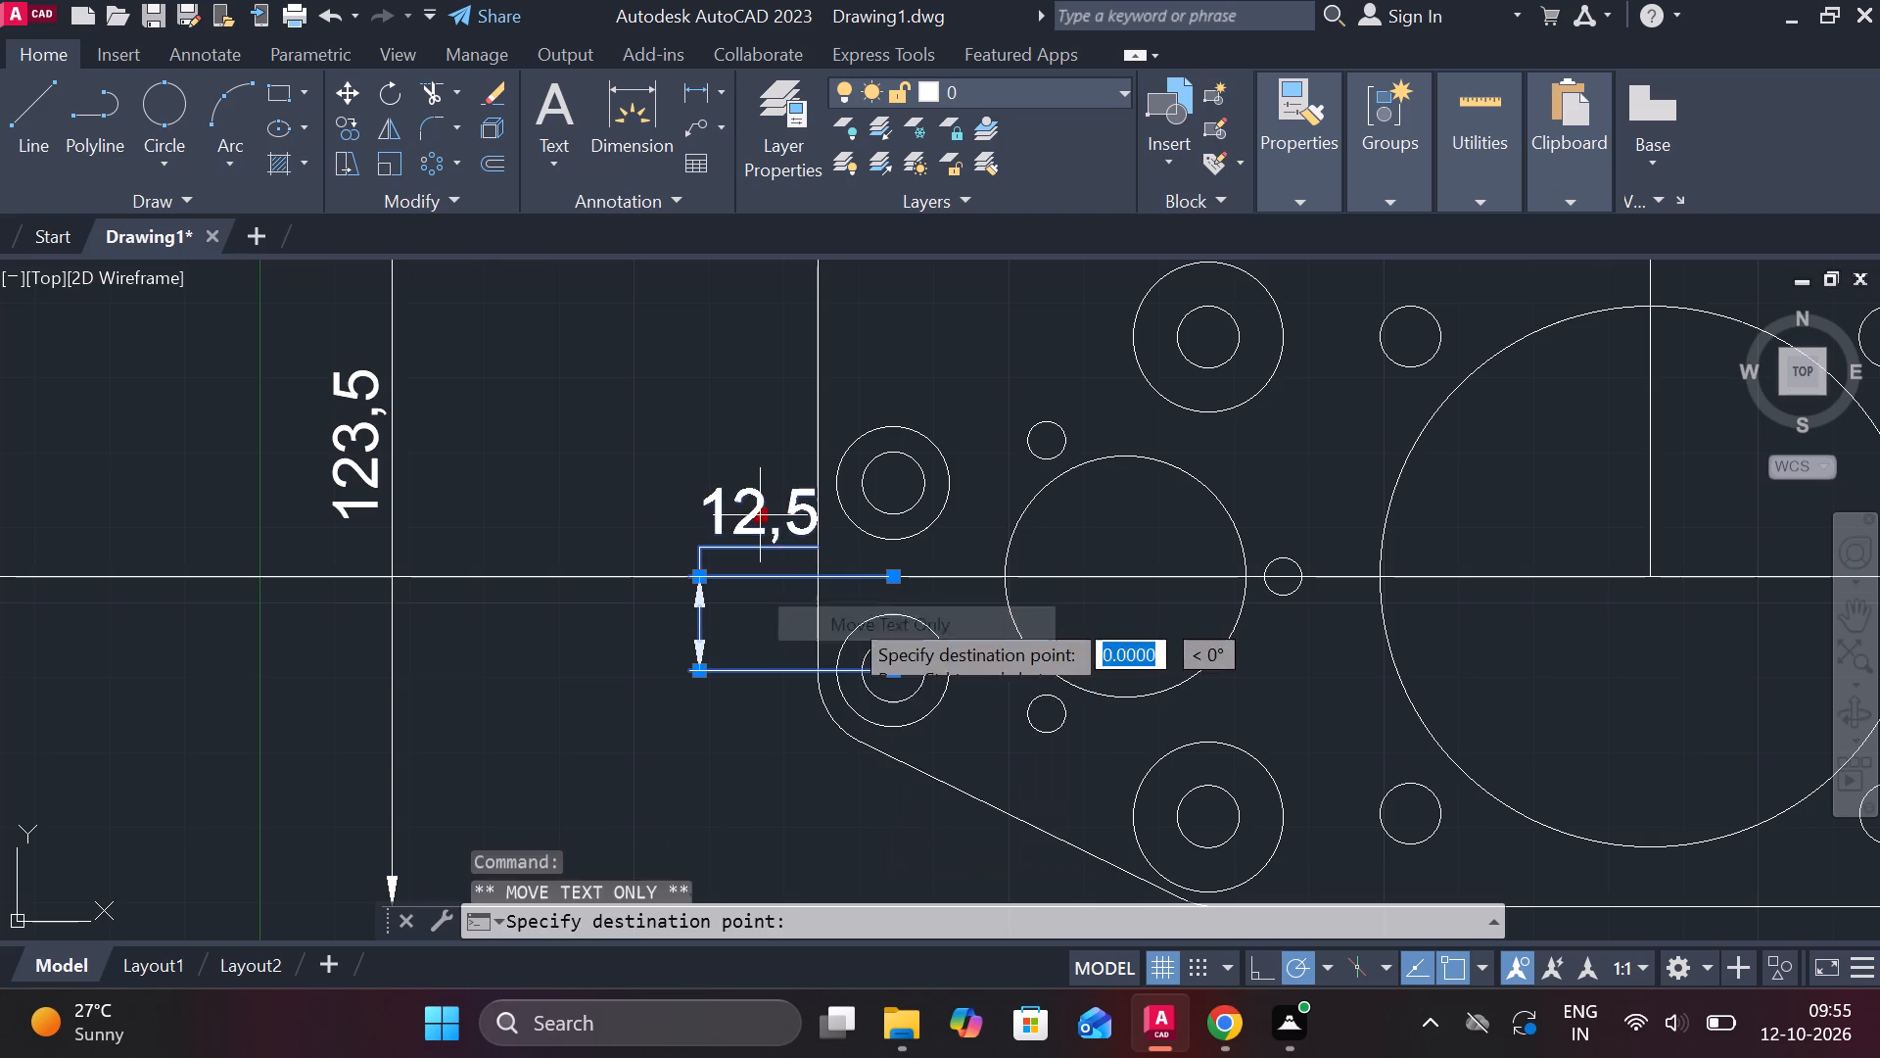
{"action": "scroll", "coordinate": [718, 651], "scroll_direction": "up", "scroll_amount": 2}
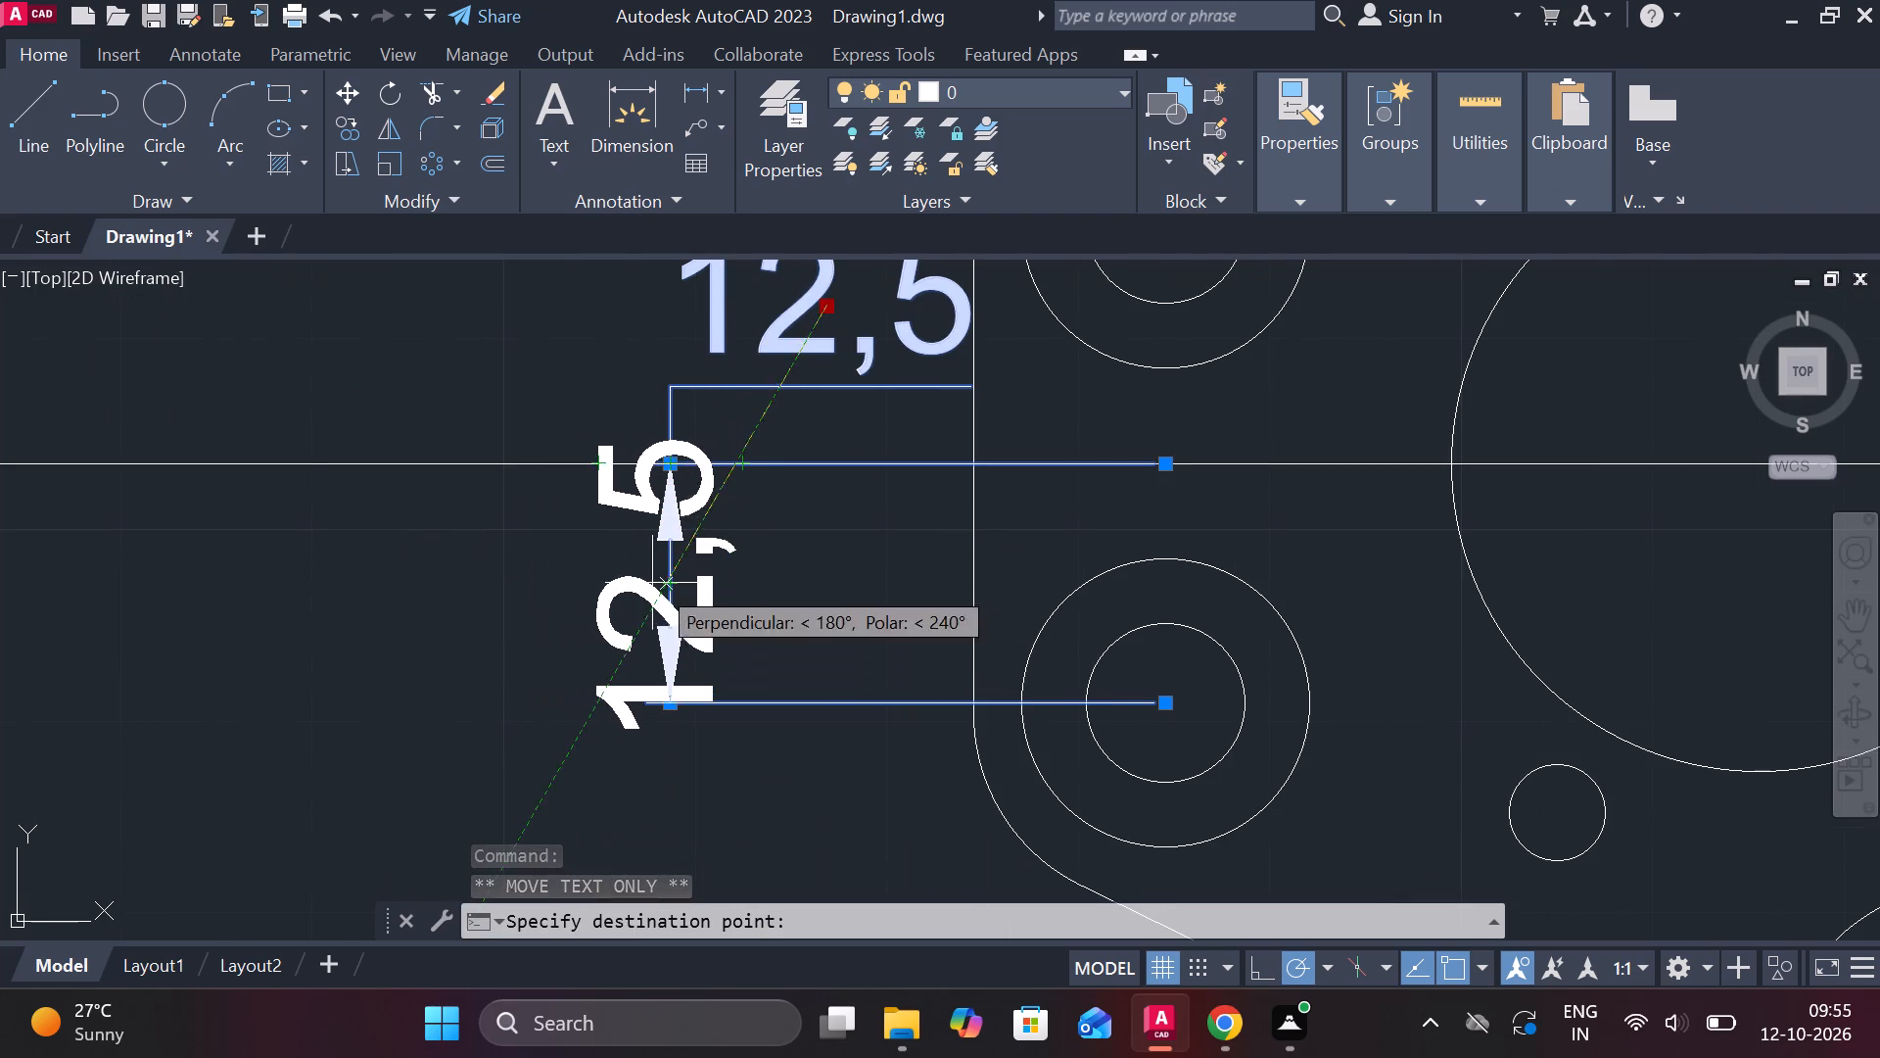
{"action": "left_click", "coordinate": [616, 583]}
{"action": "scroll", "coordinate": [686, 581], "scroll_direction": "down", "scroll_amount": 3}
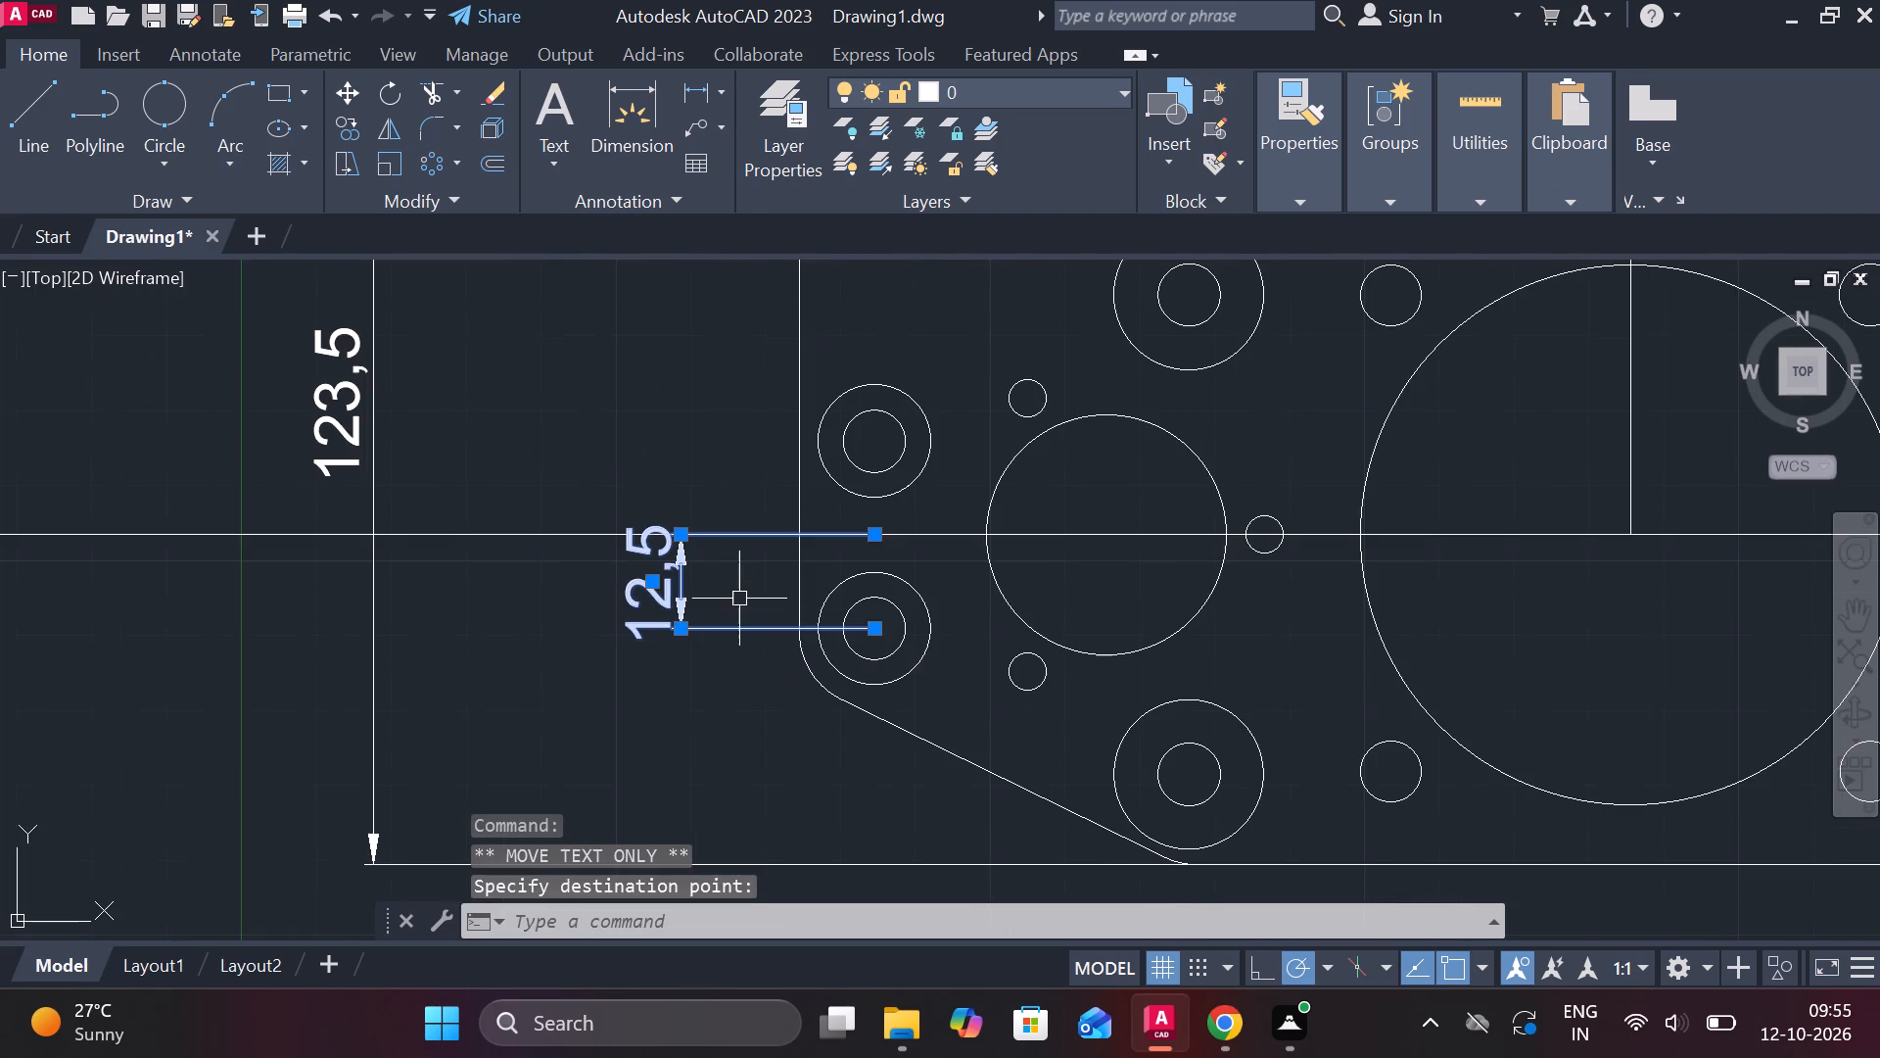
{"action": "key", "text": "Escape"}
Add a vertical linear dimension from the upper of the two left-edge double-circle holes to the horizontal centreline, placed left of the existing hole dimension.
{"action": "key", "text": "space"}
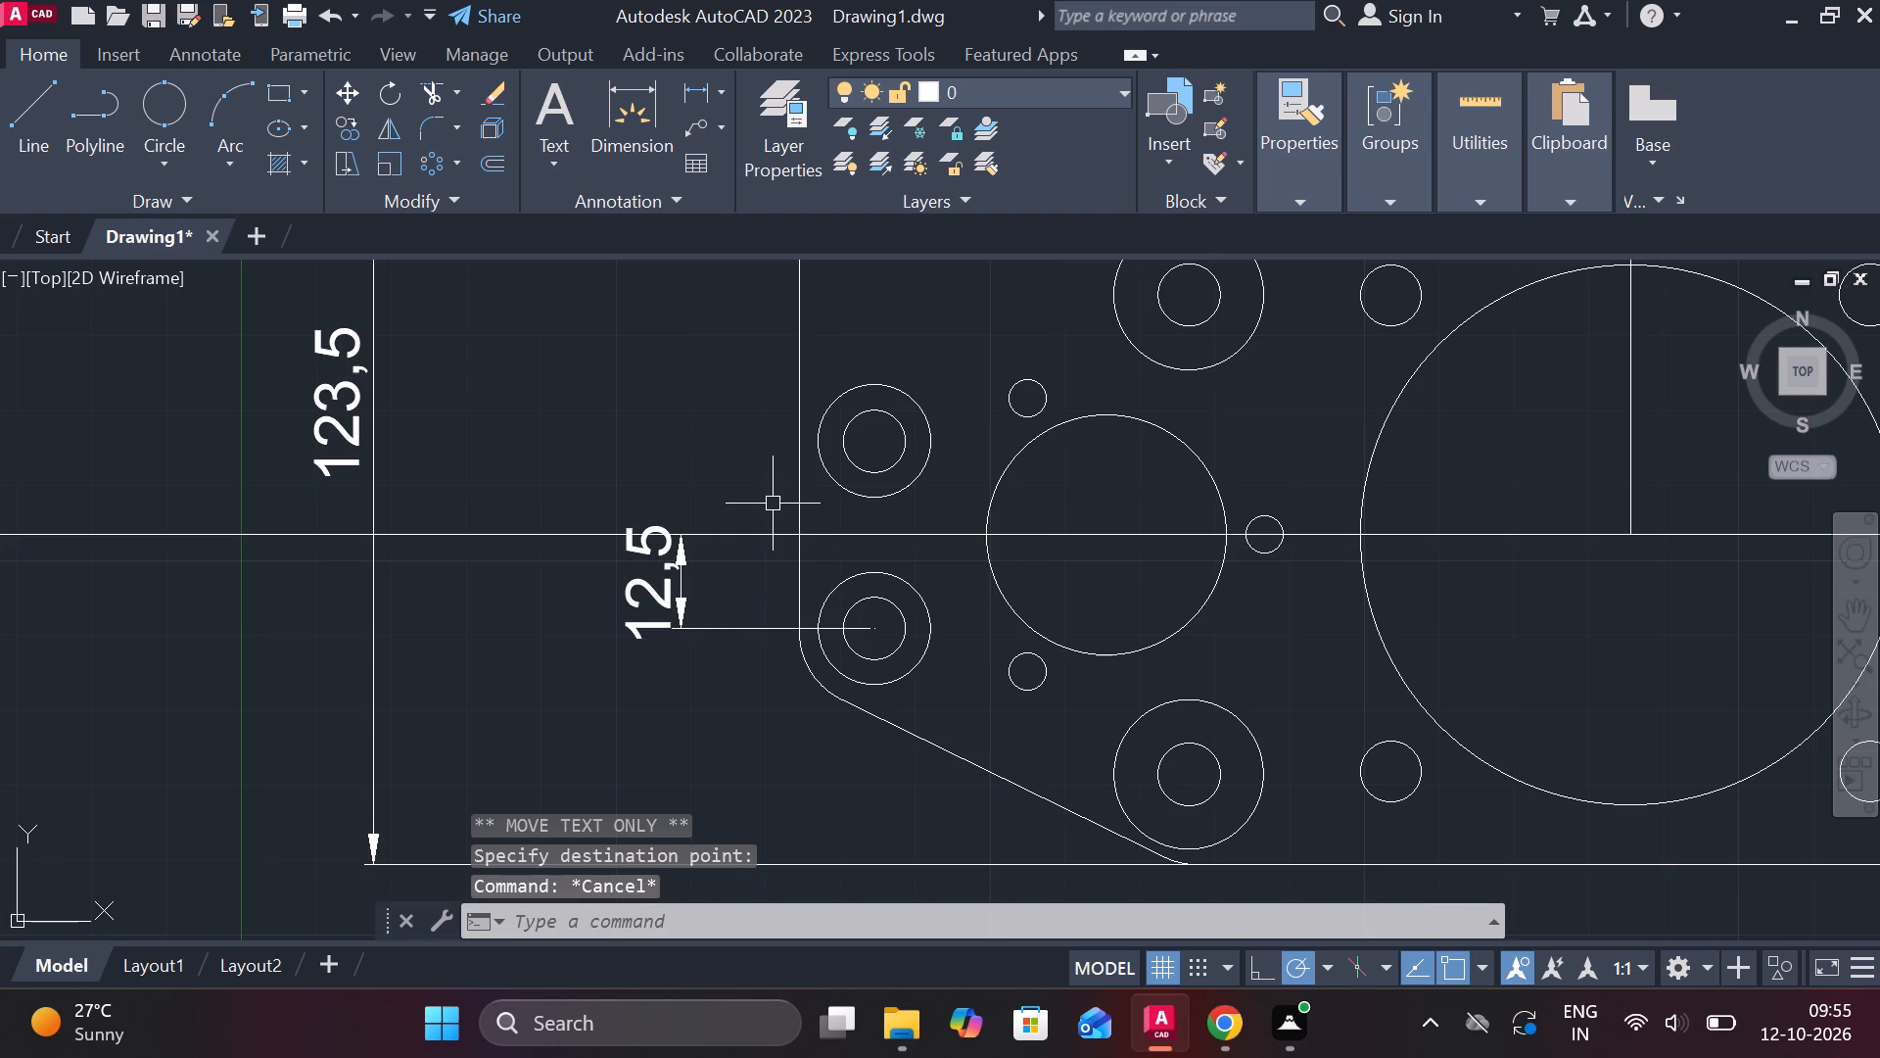
{"action": "left_click", "coordinate": [1130, 726]}
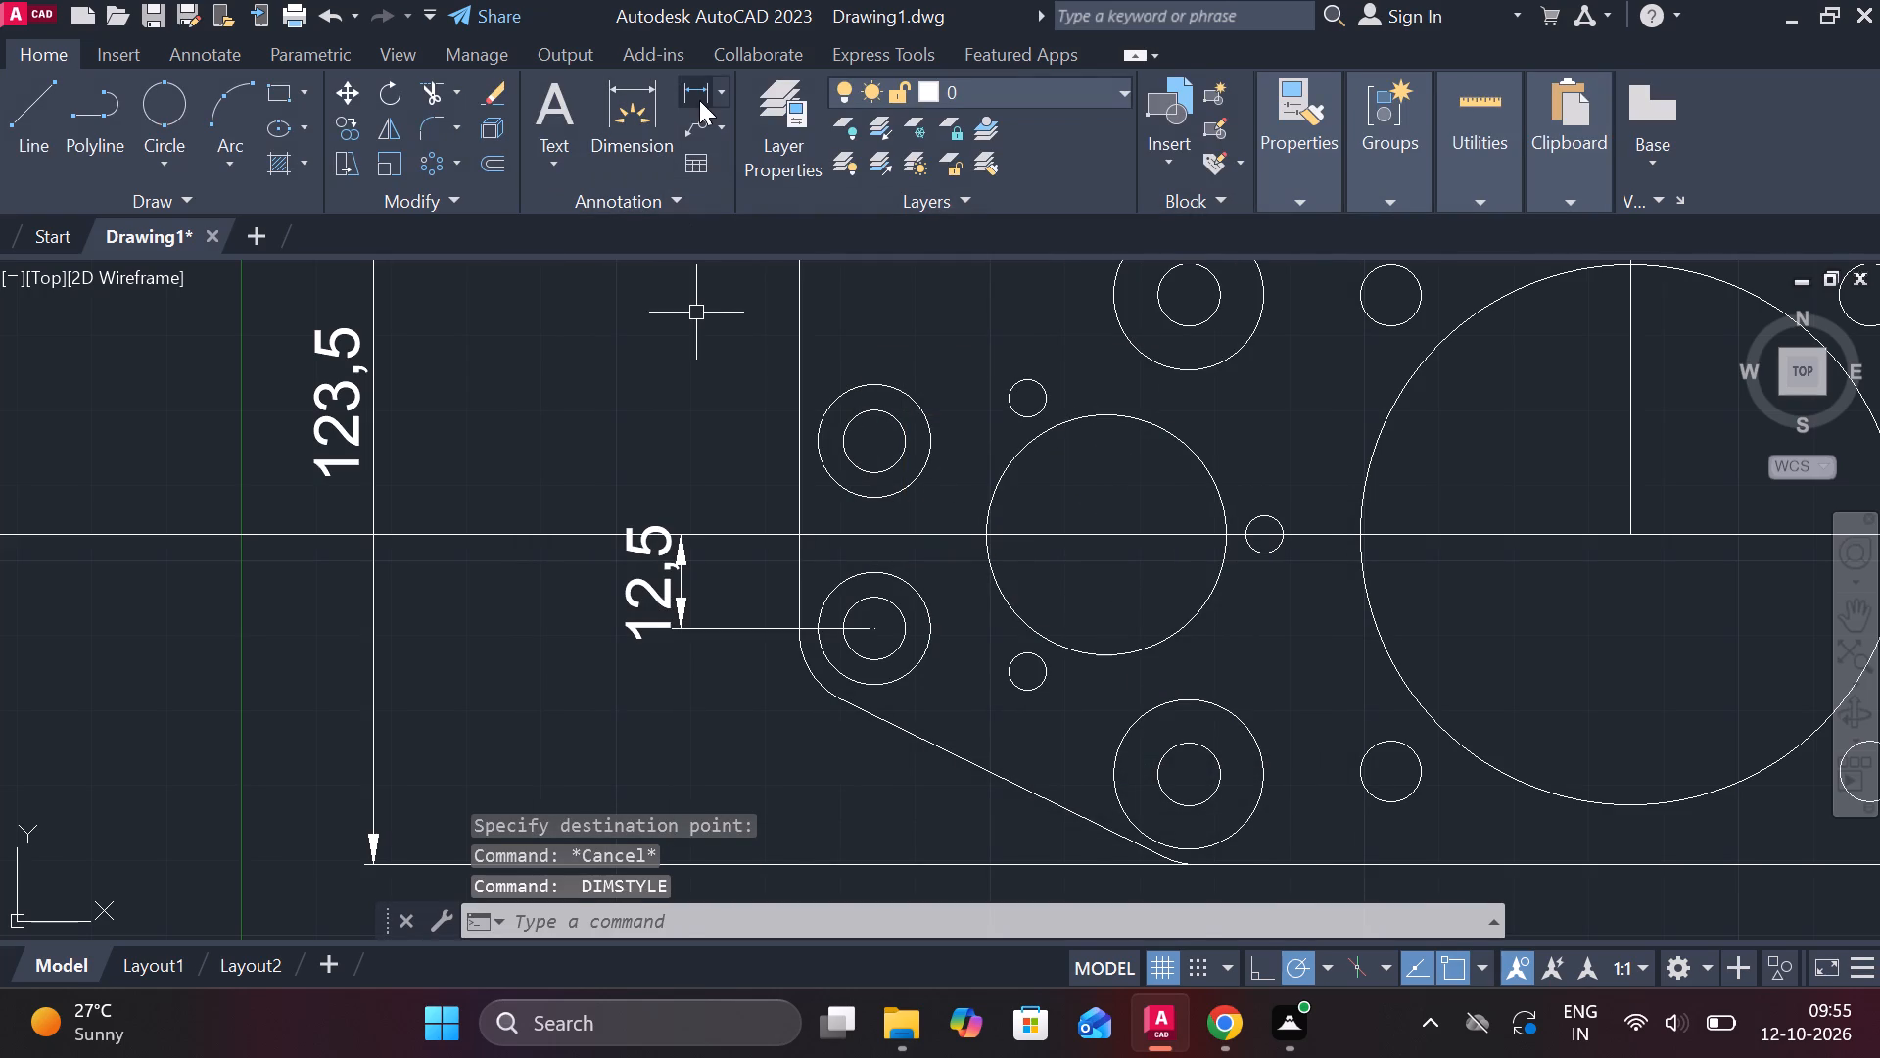
{"action": "left_click", "coordinate": [699, 100]}
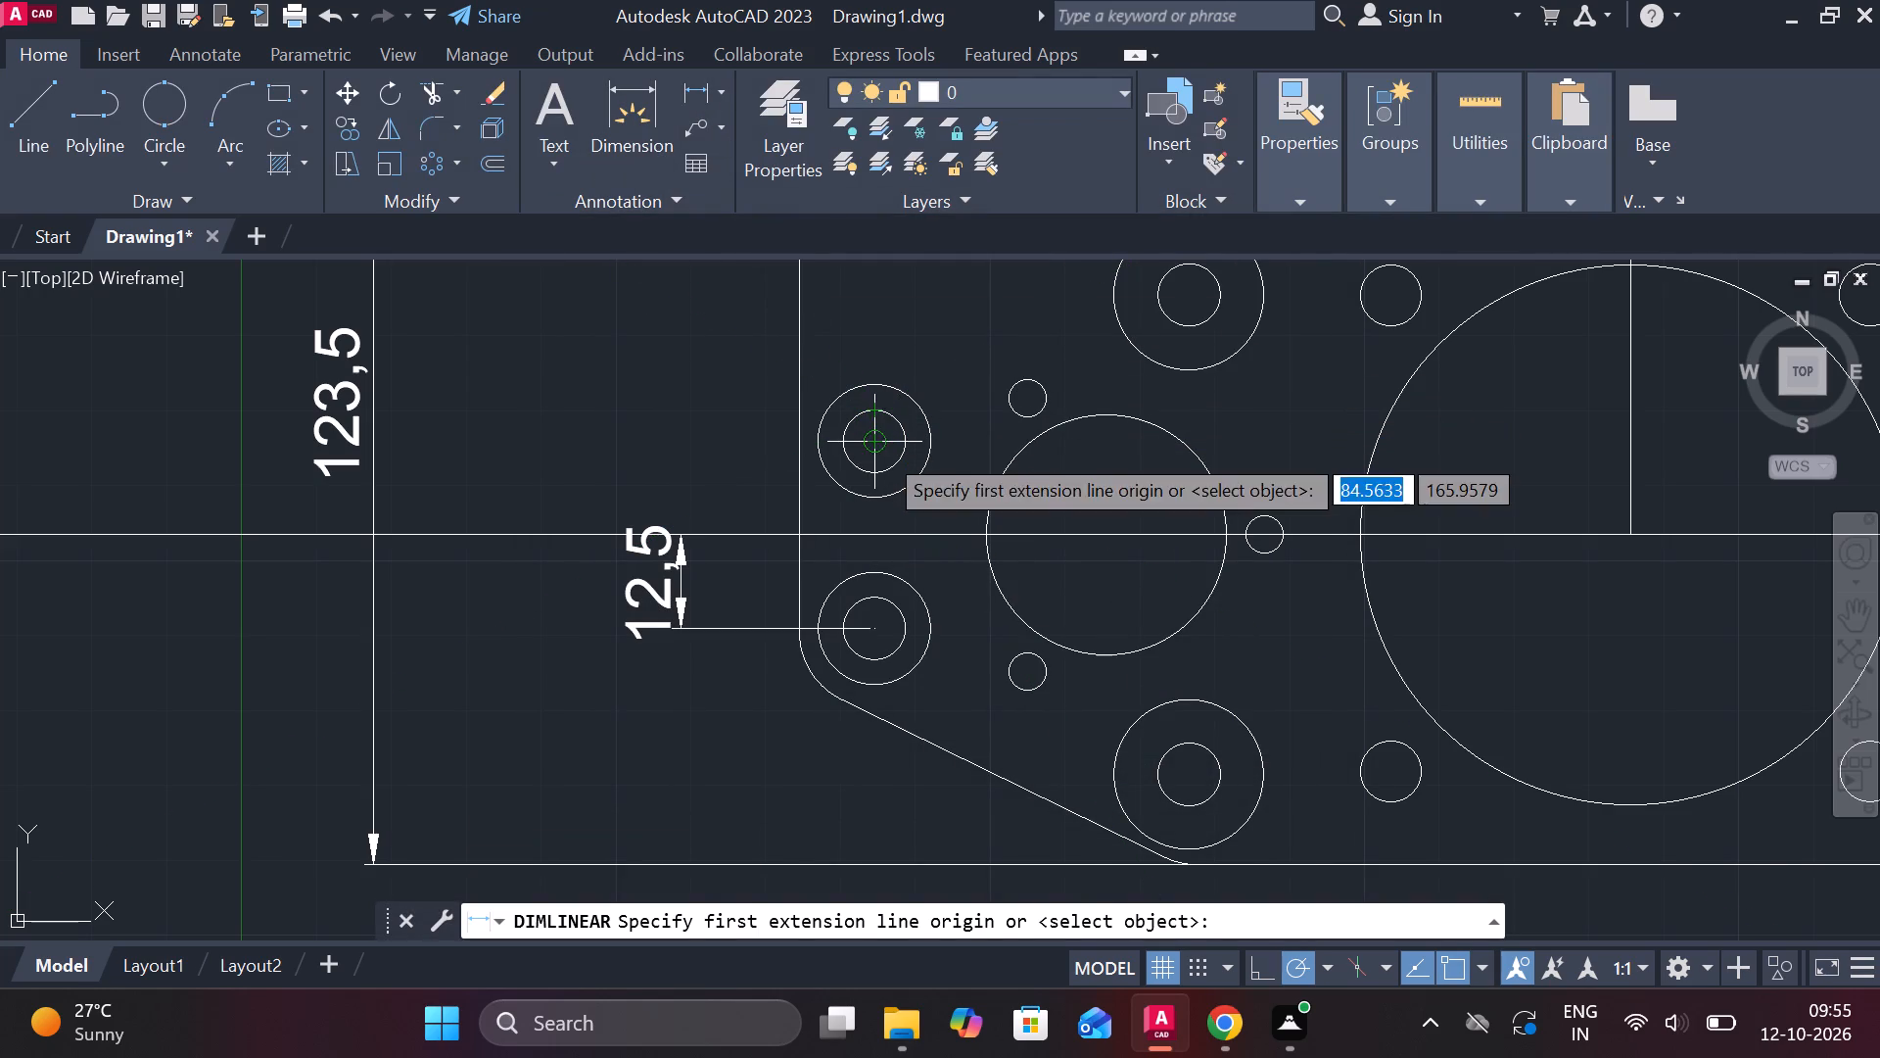
{"action": "left_click", "coordinate": [882, 451]}
{"action": "left_click", "coordinate": [881, 532]}
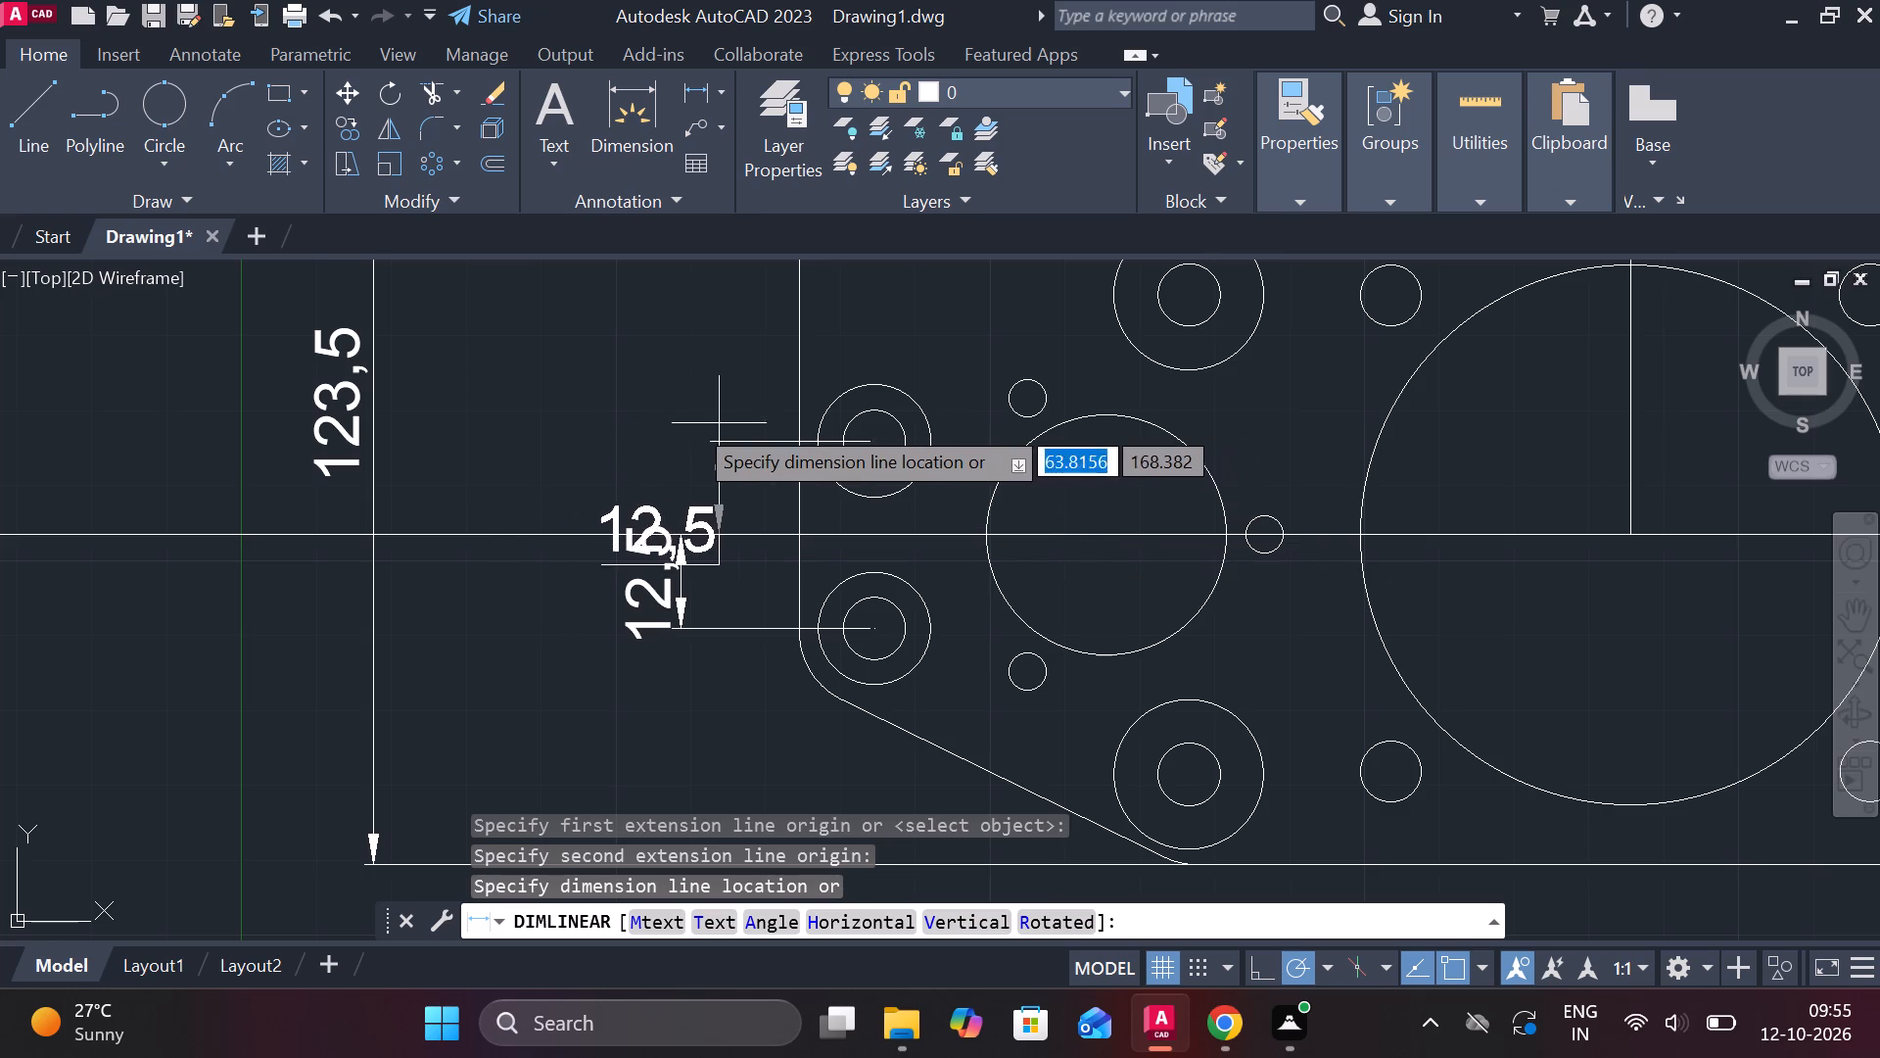
{"action": "left_click", "coordinate": [595, 416]}
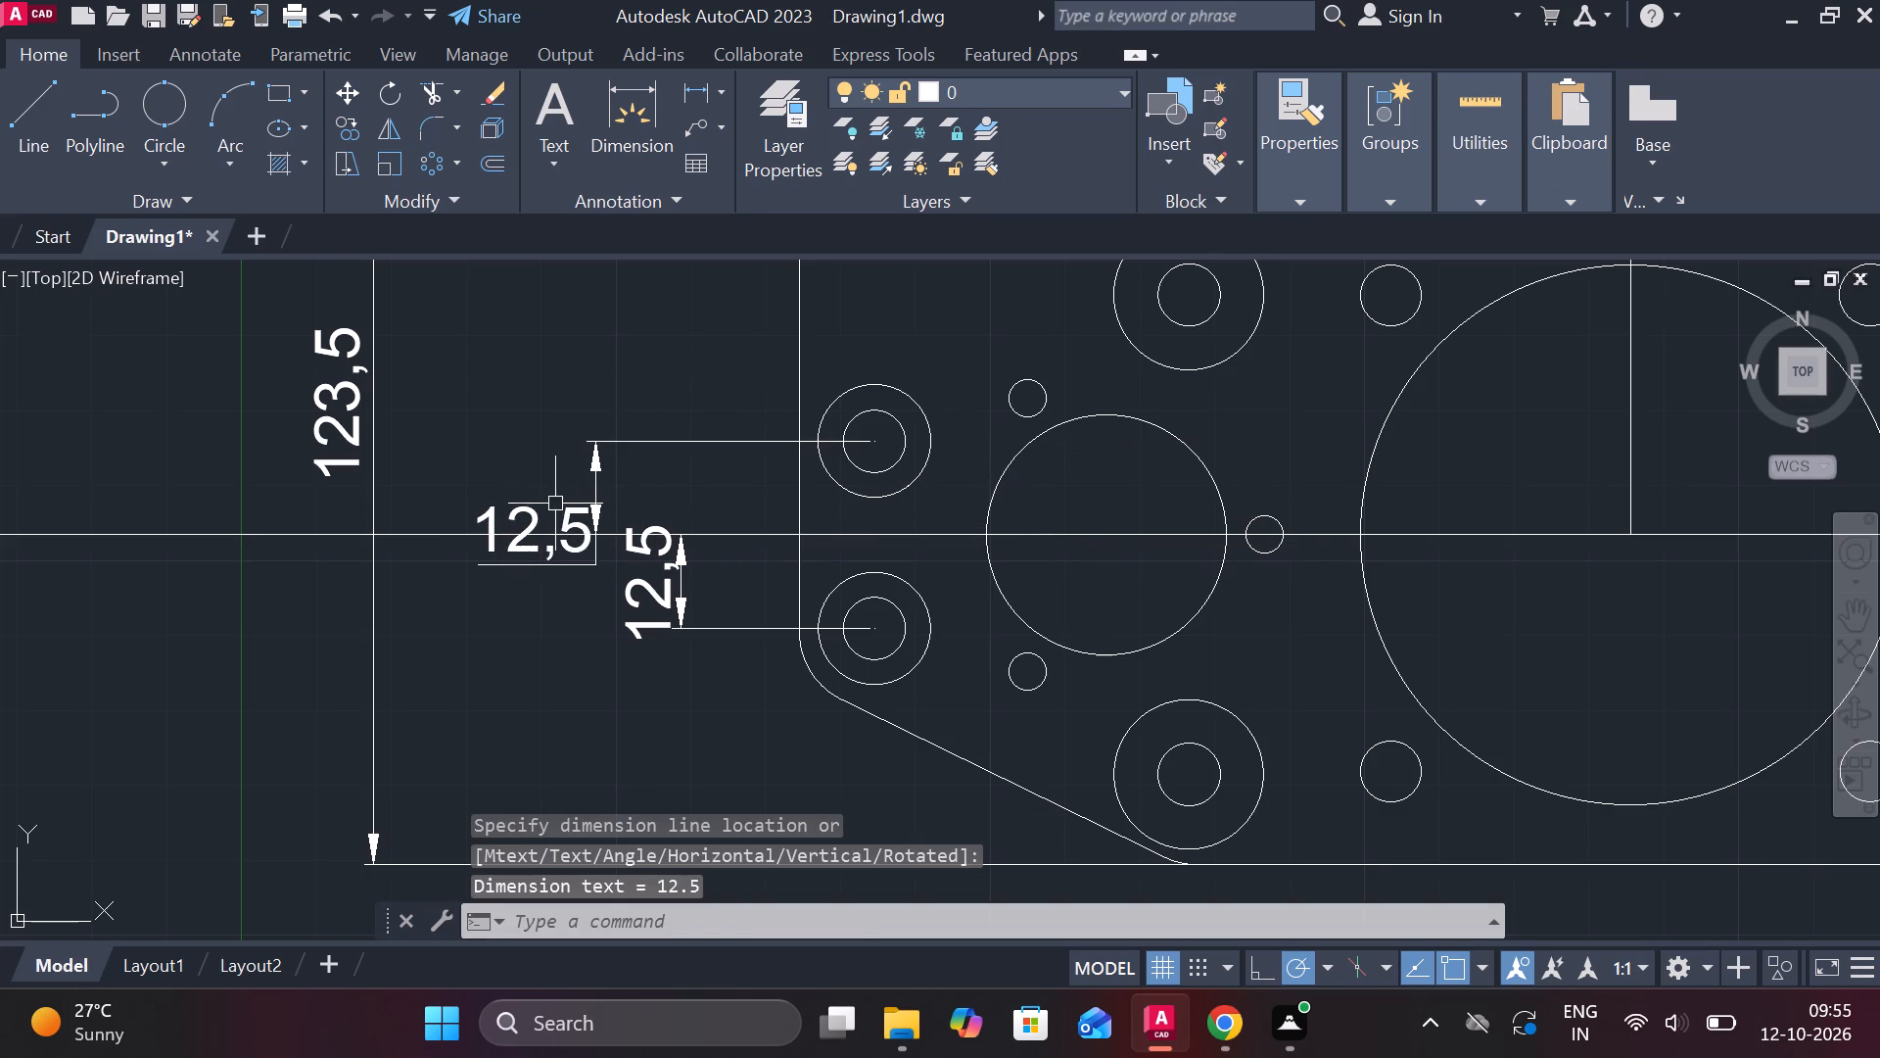
Move only the text of the upper left-edge hole's vertical dimension onto its dimension line, between the extension lines.
{"action": "left_click", "coordinate": [555, 510]}
{"action": "left_click", "coordinate": [555, 535]}
{"action": "left_click", "coordinate": [530, 521]}
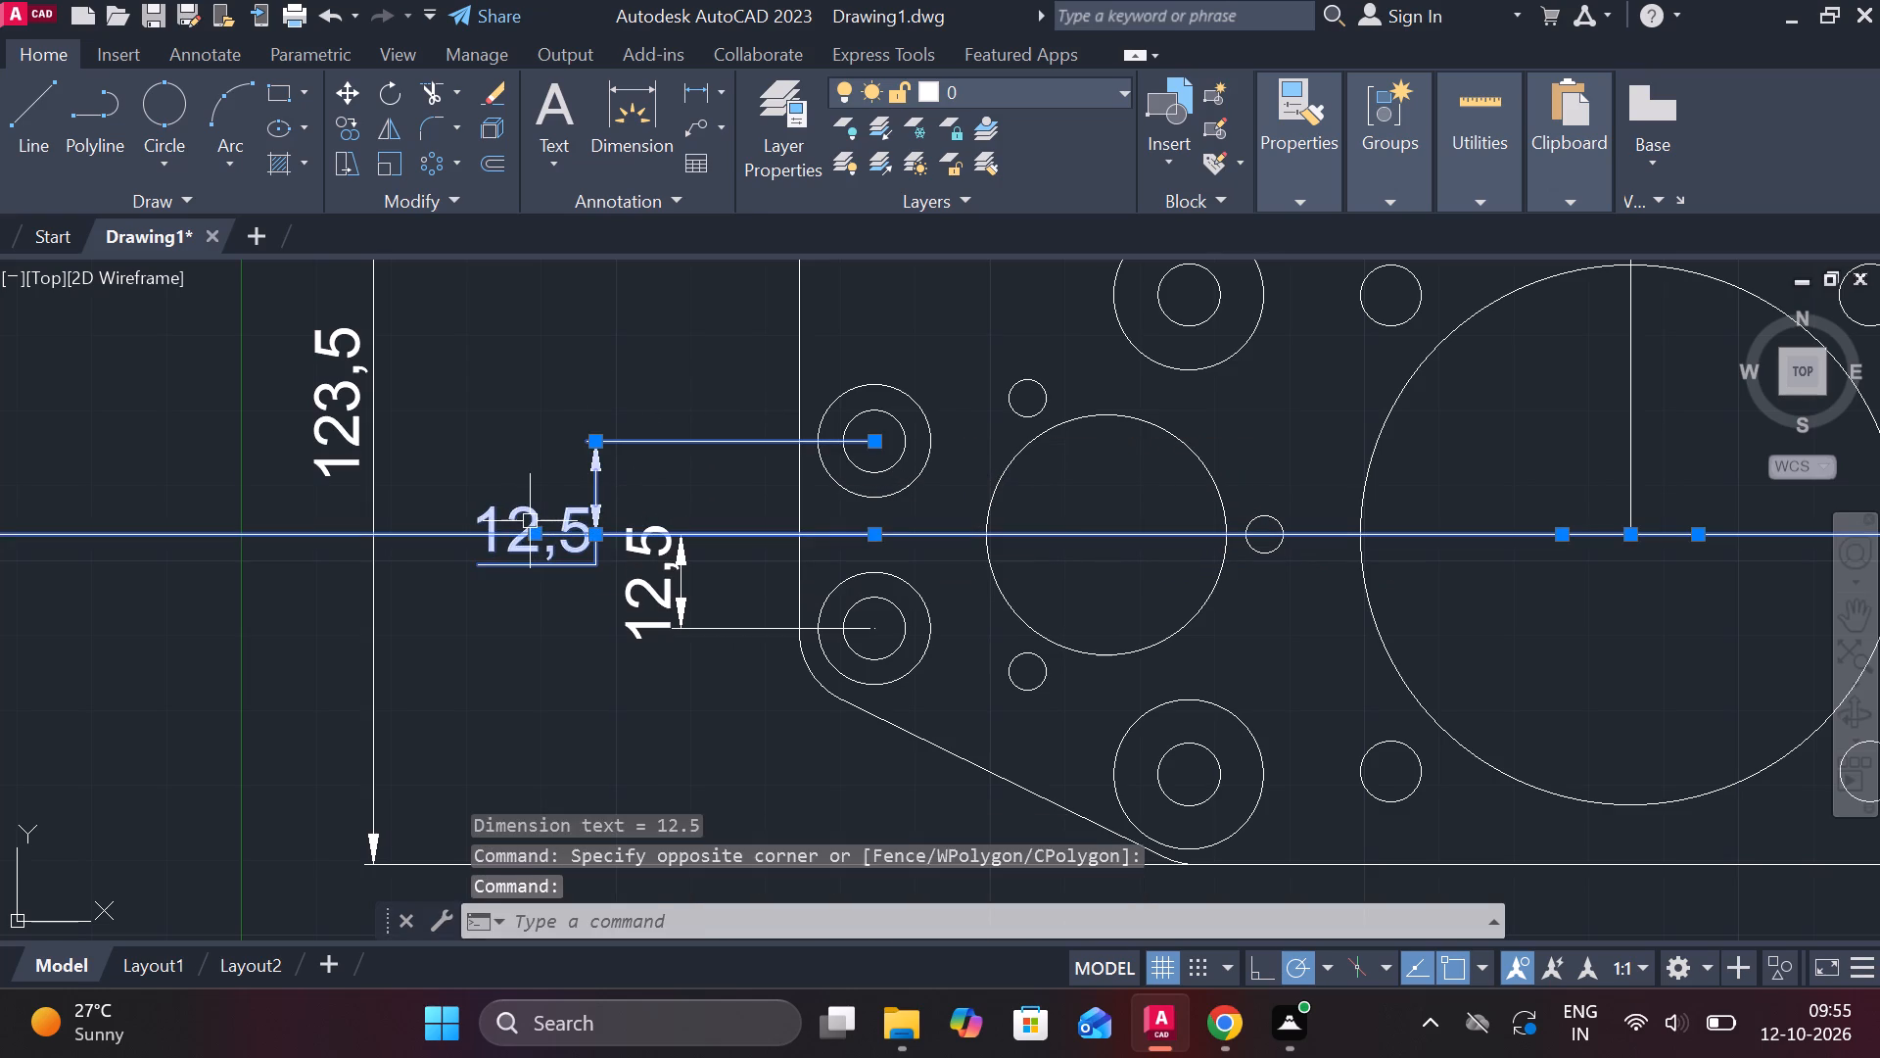
{"action": "key", "text": "Escape"}
{"action": "left_click", "coordinate": [525, 514]}
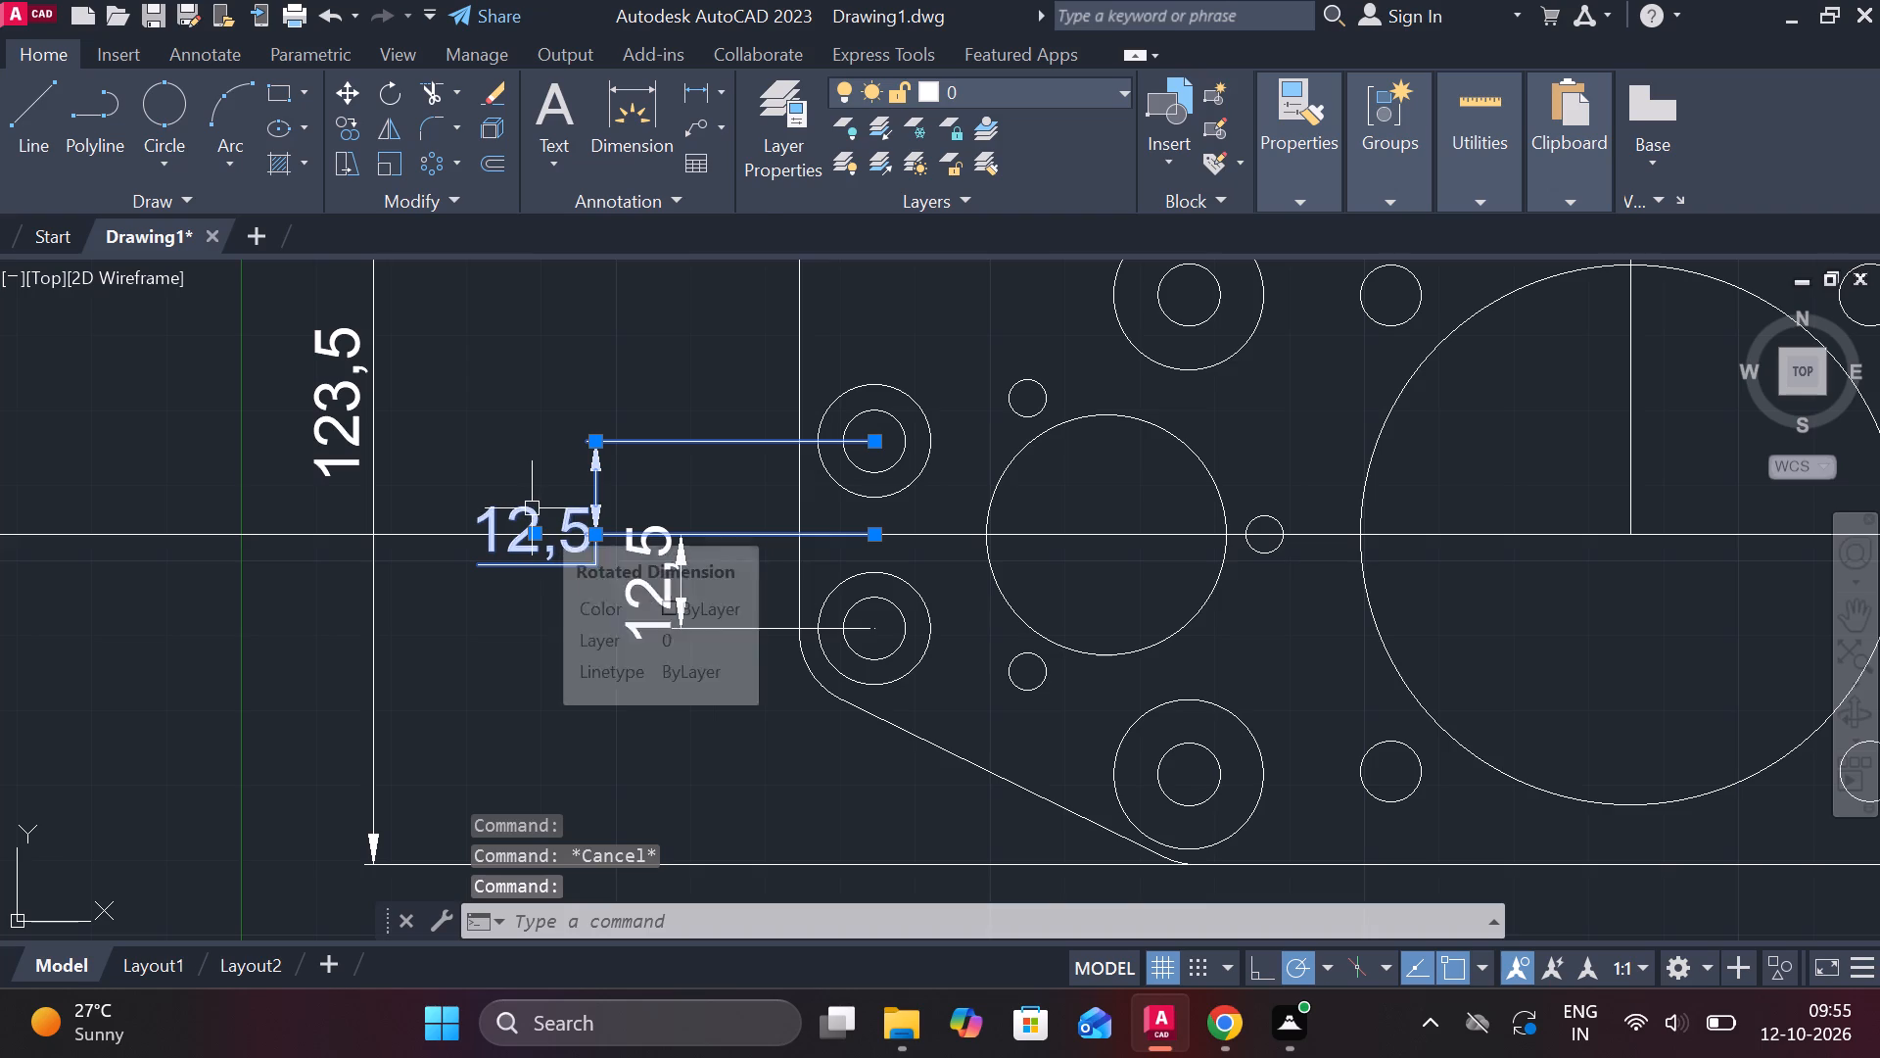
{"action": "scroll", "coordinate": [532, 508], "scroll_direction": "up", "scroll_amount": 2}
{"action": "key", "text": "Escape"}
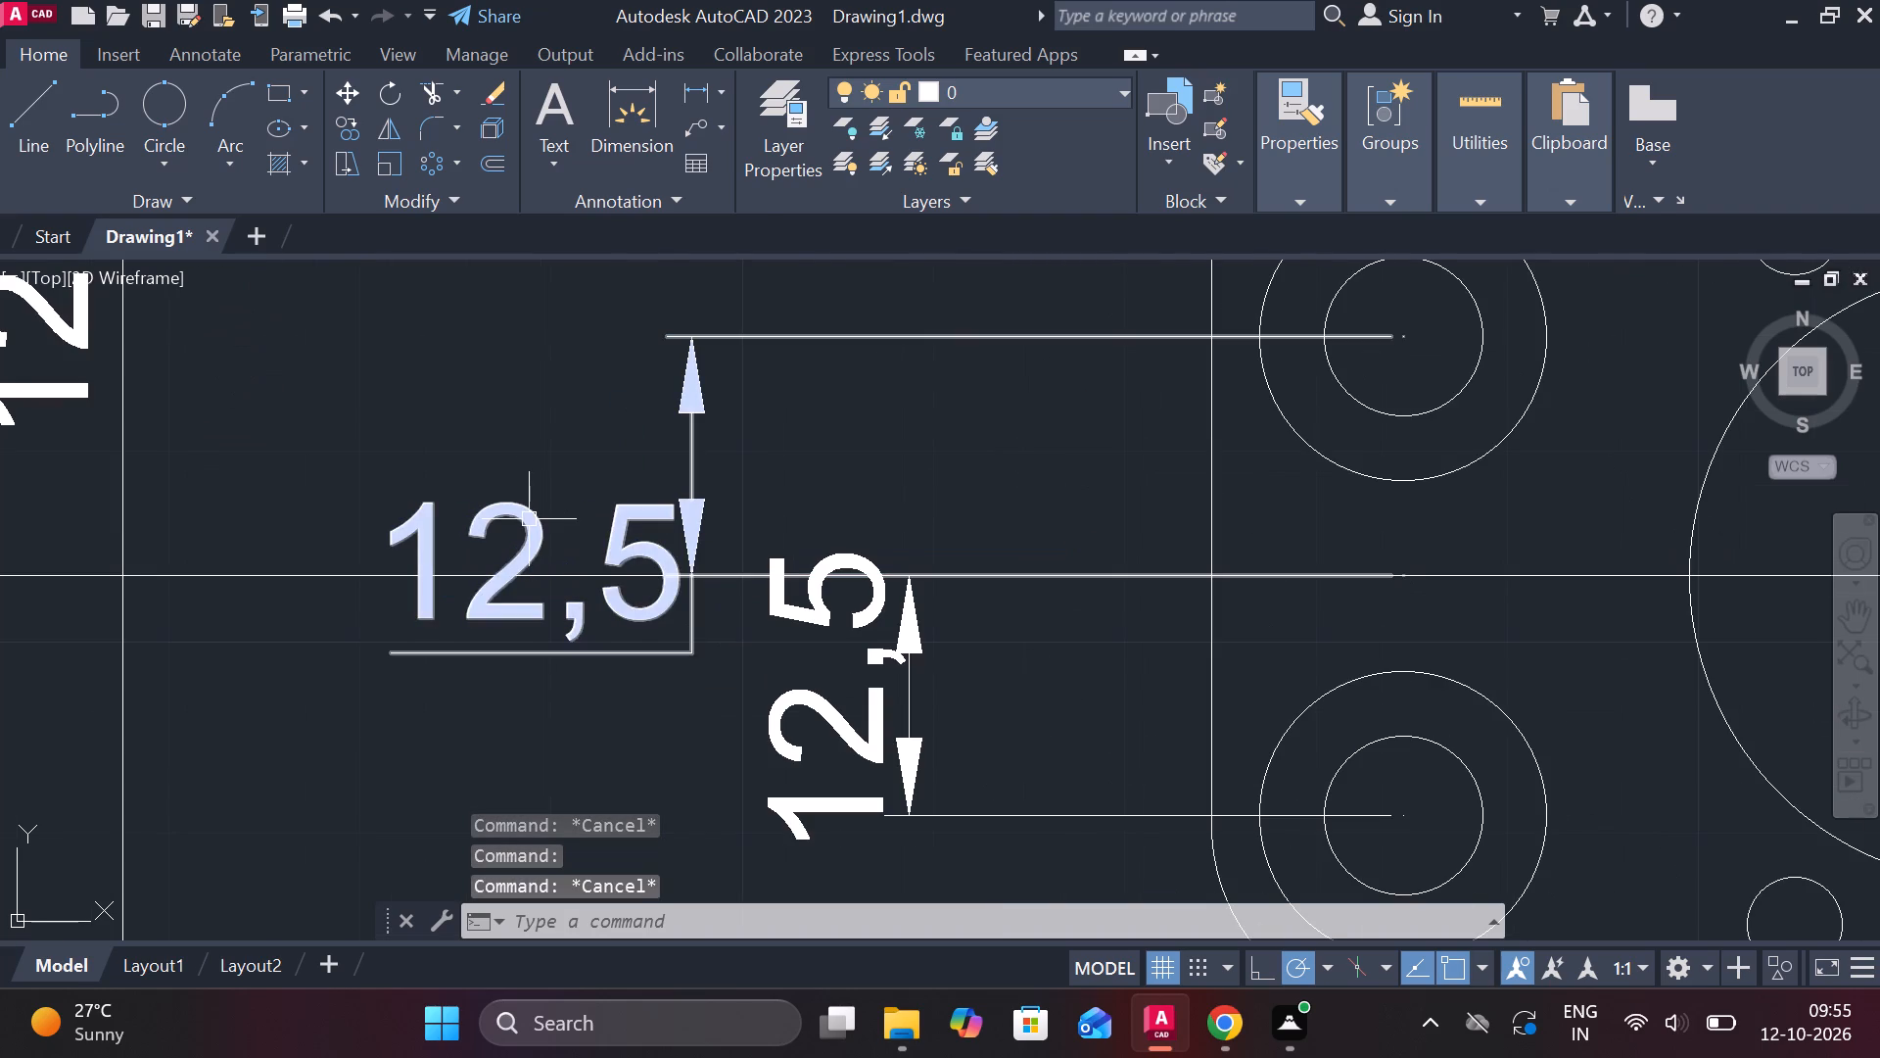
{"action": "left_click", "coordinate": [529, 519]}
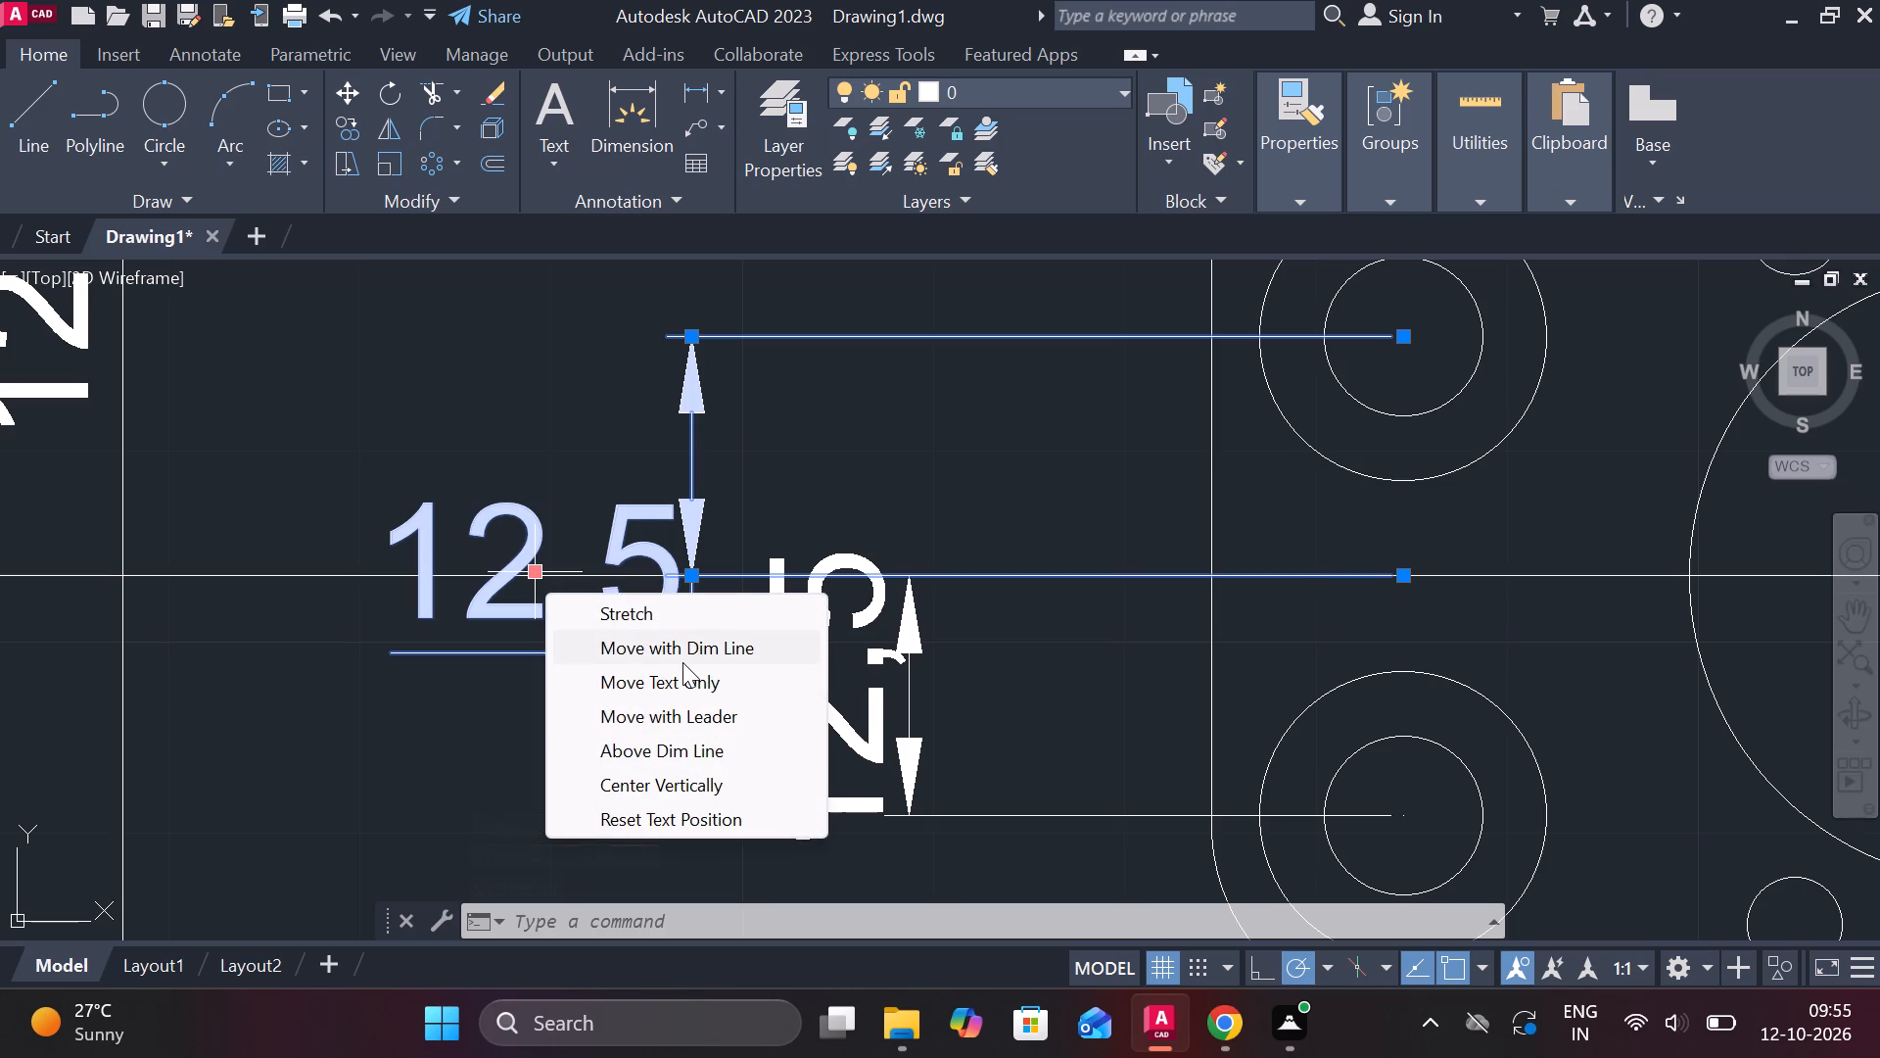
{"action": "left_click", "coordinate": [682, 678]}
{"action": "scroll", "coordinate": [685, 483], "scroll_direction": "up", "scroll_amount": 1}
{"action": "left_click", "coordinate": [580, 468]}
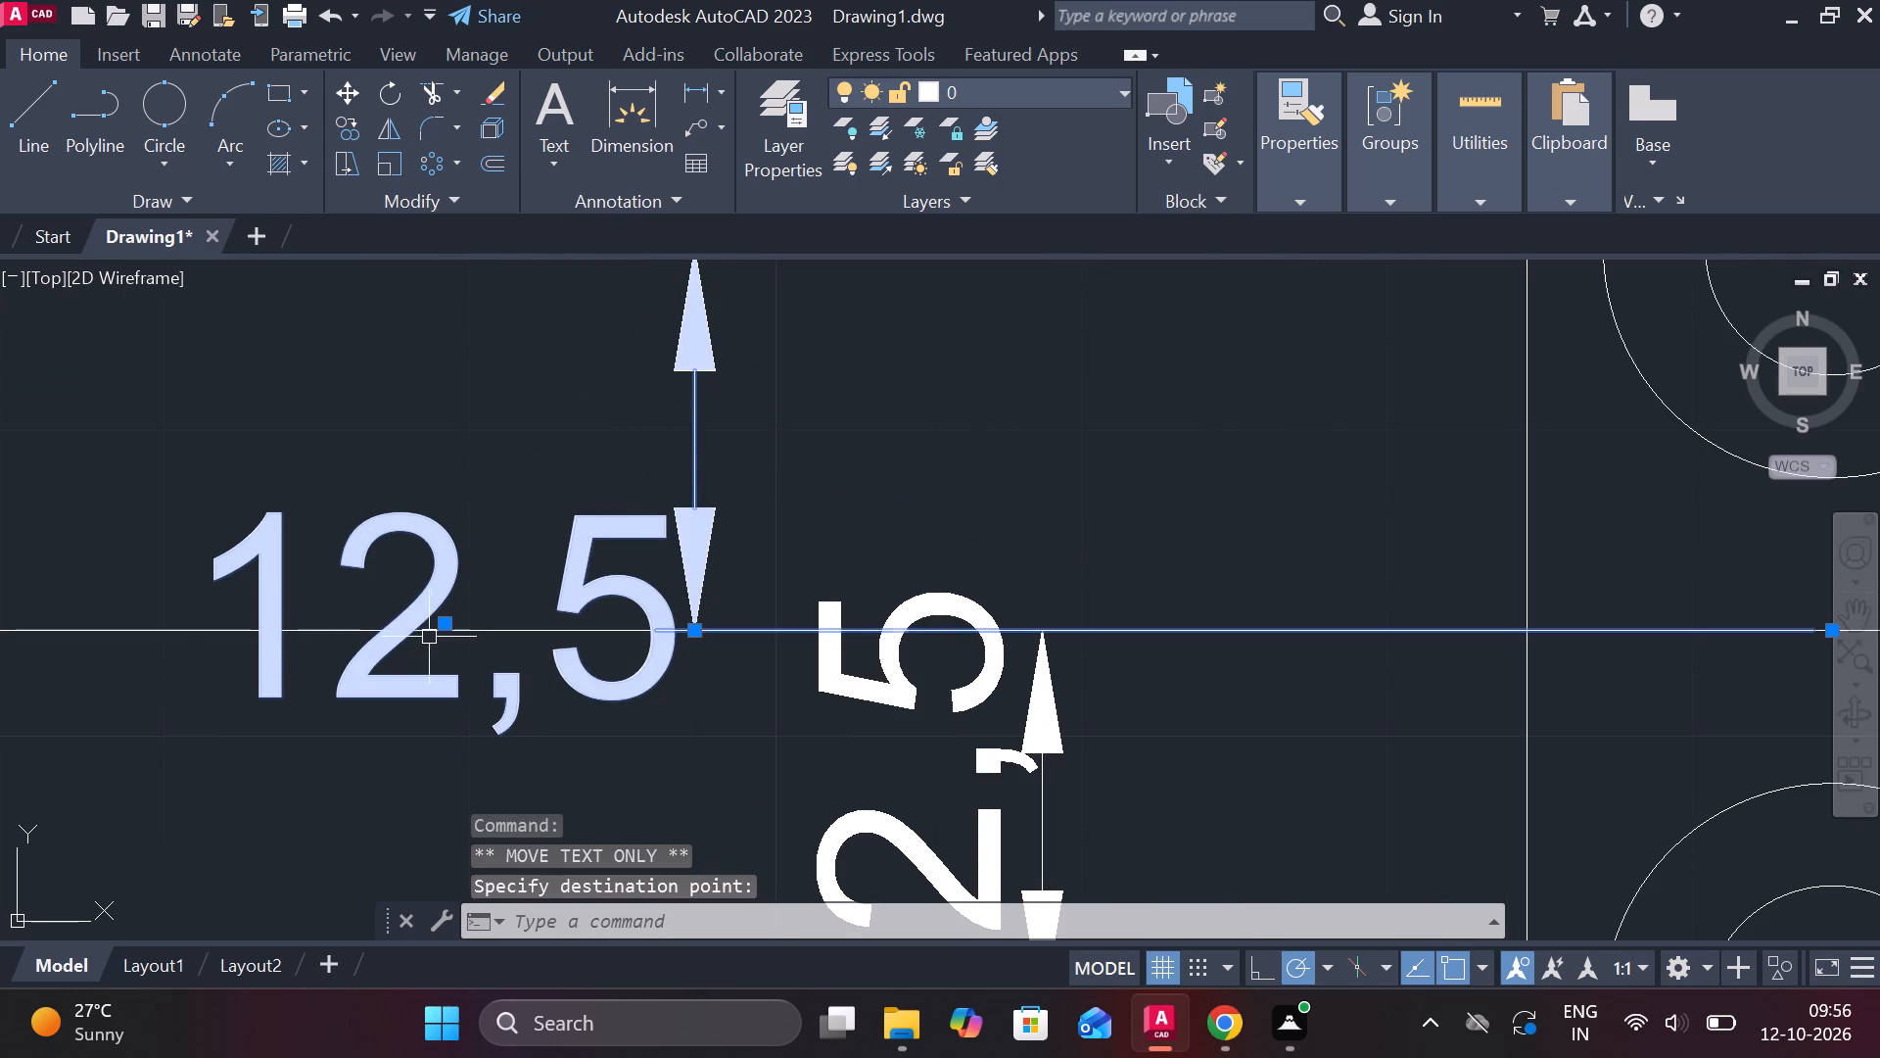
{"action": "left_click", "coordinate": [572, 737]}
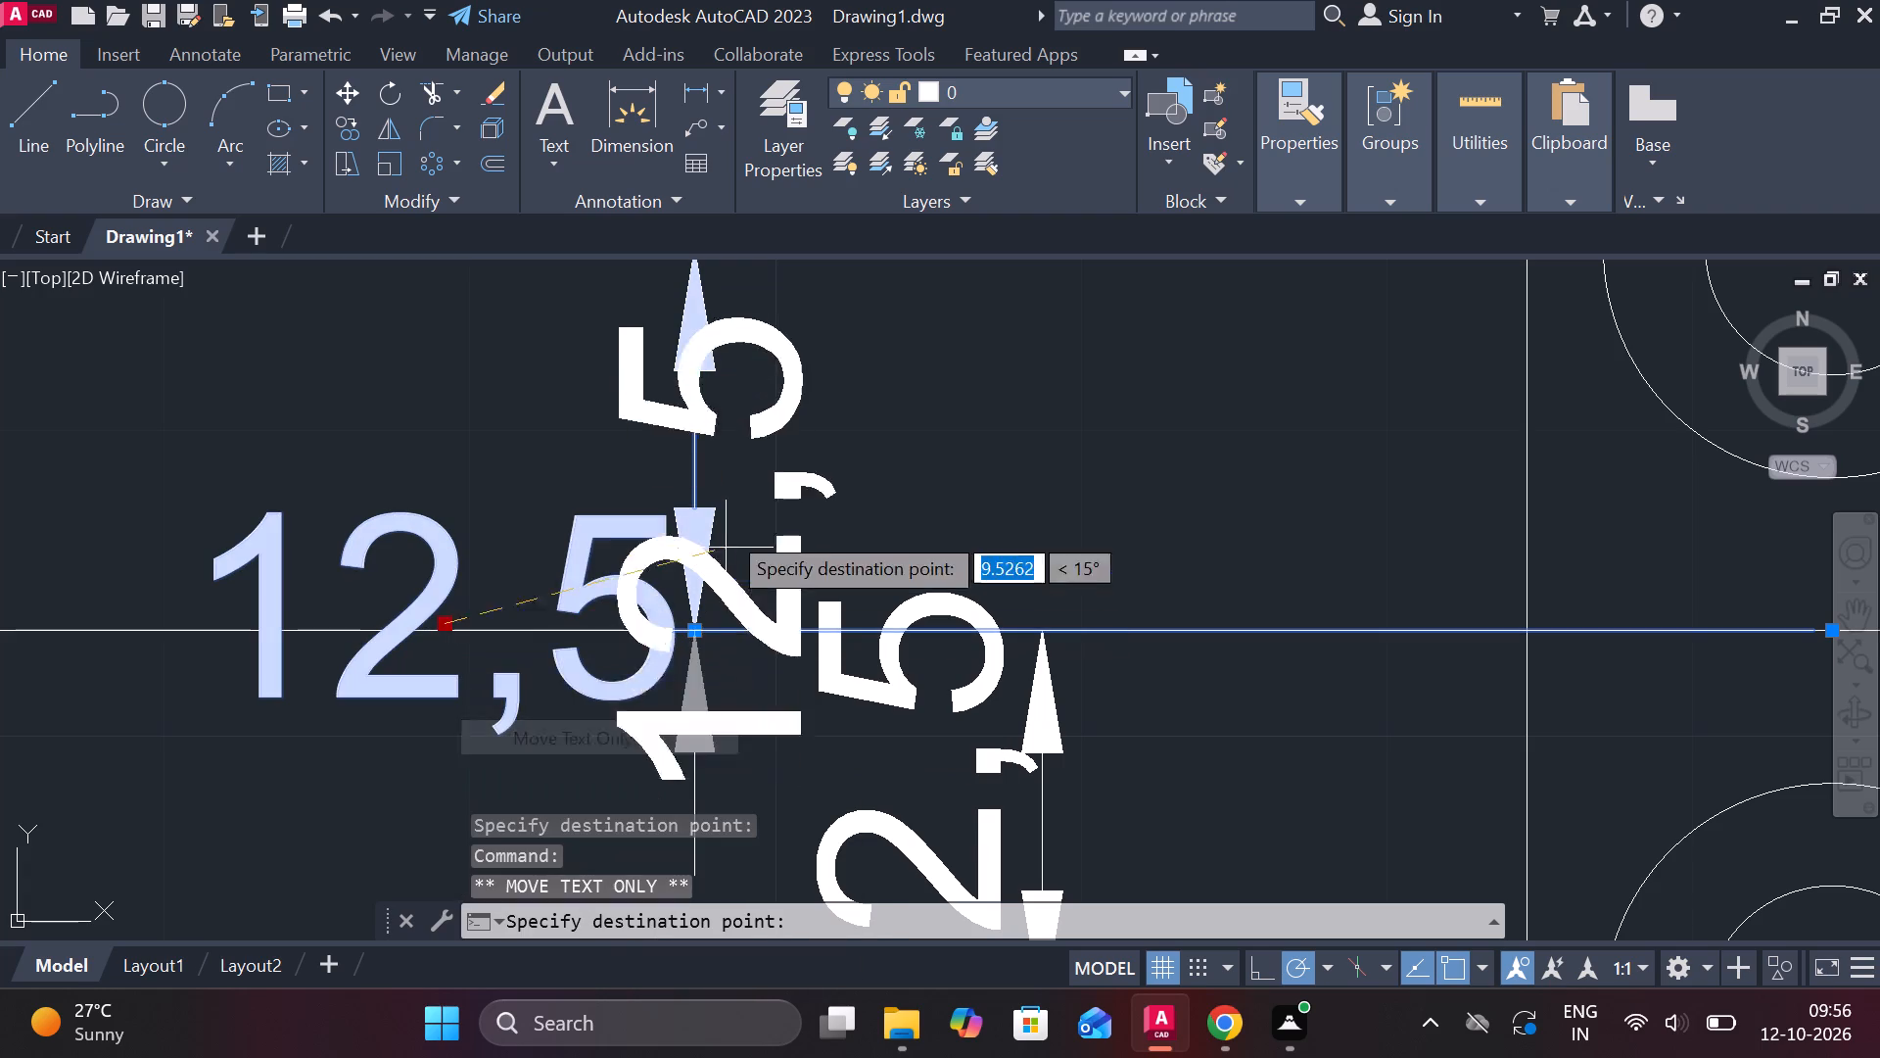
{"action": "scroll", "coordinate": [643, 485], "scroll_direction": "down", "scroll_amount": 2}
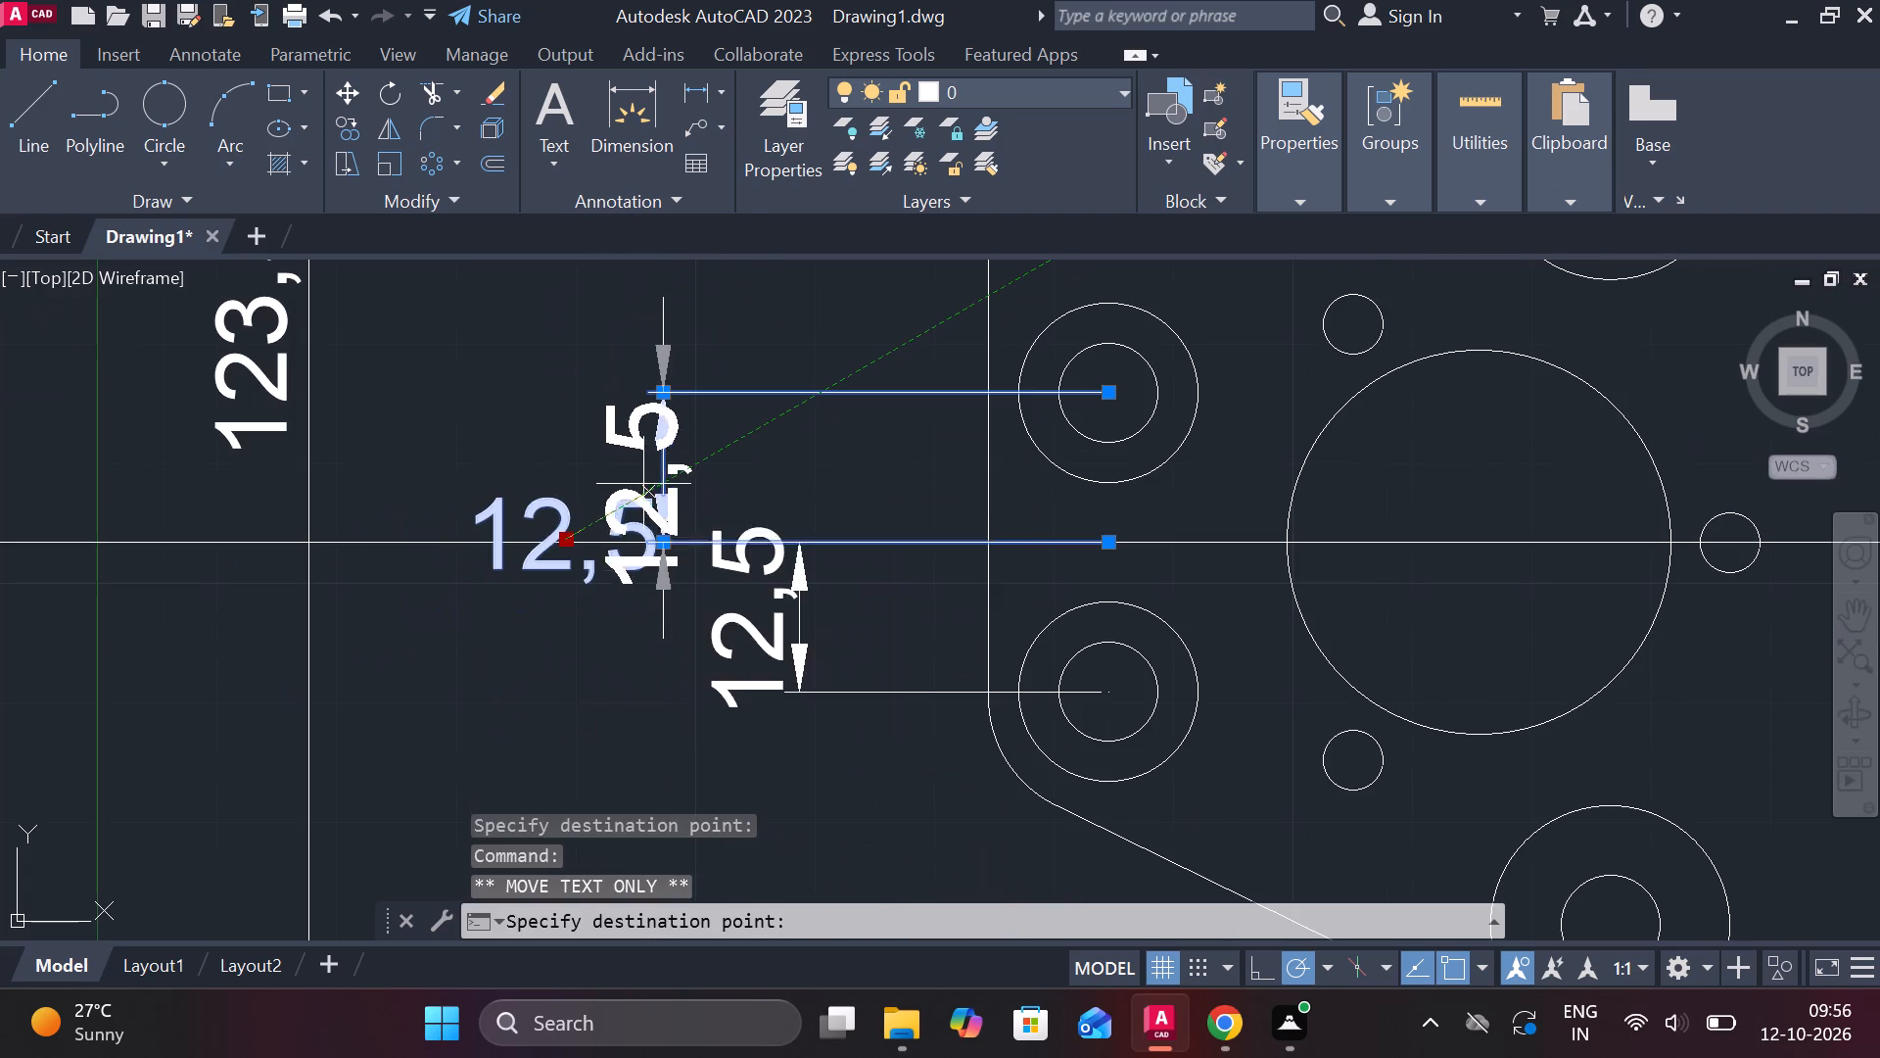
{"action": "left_click", "coordinate": [644, 474]}
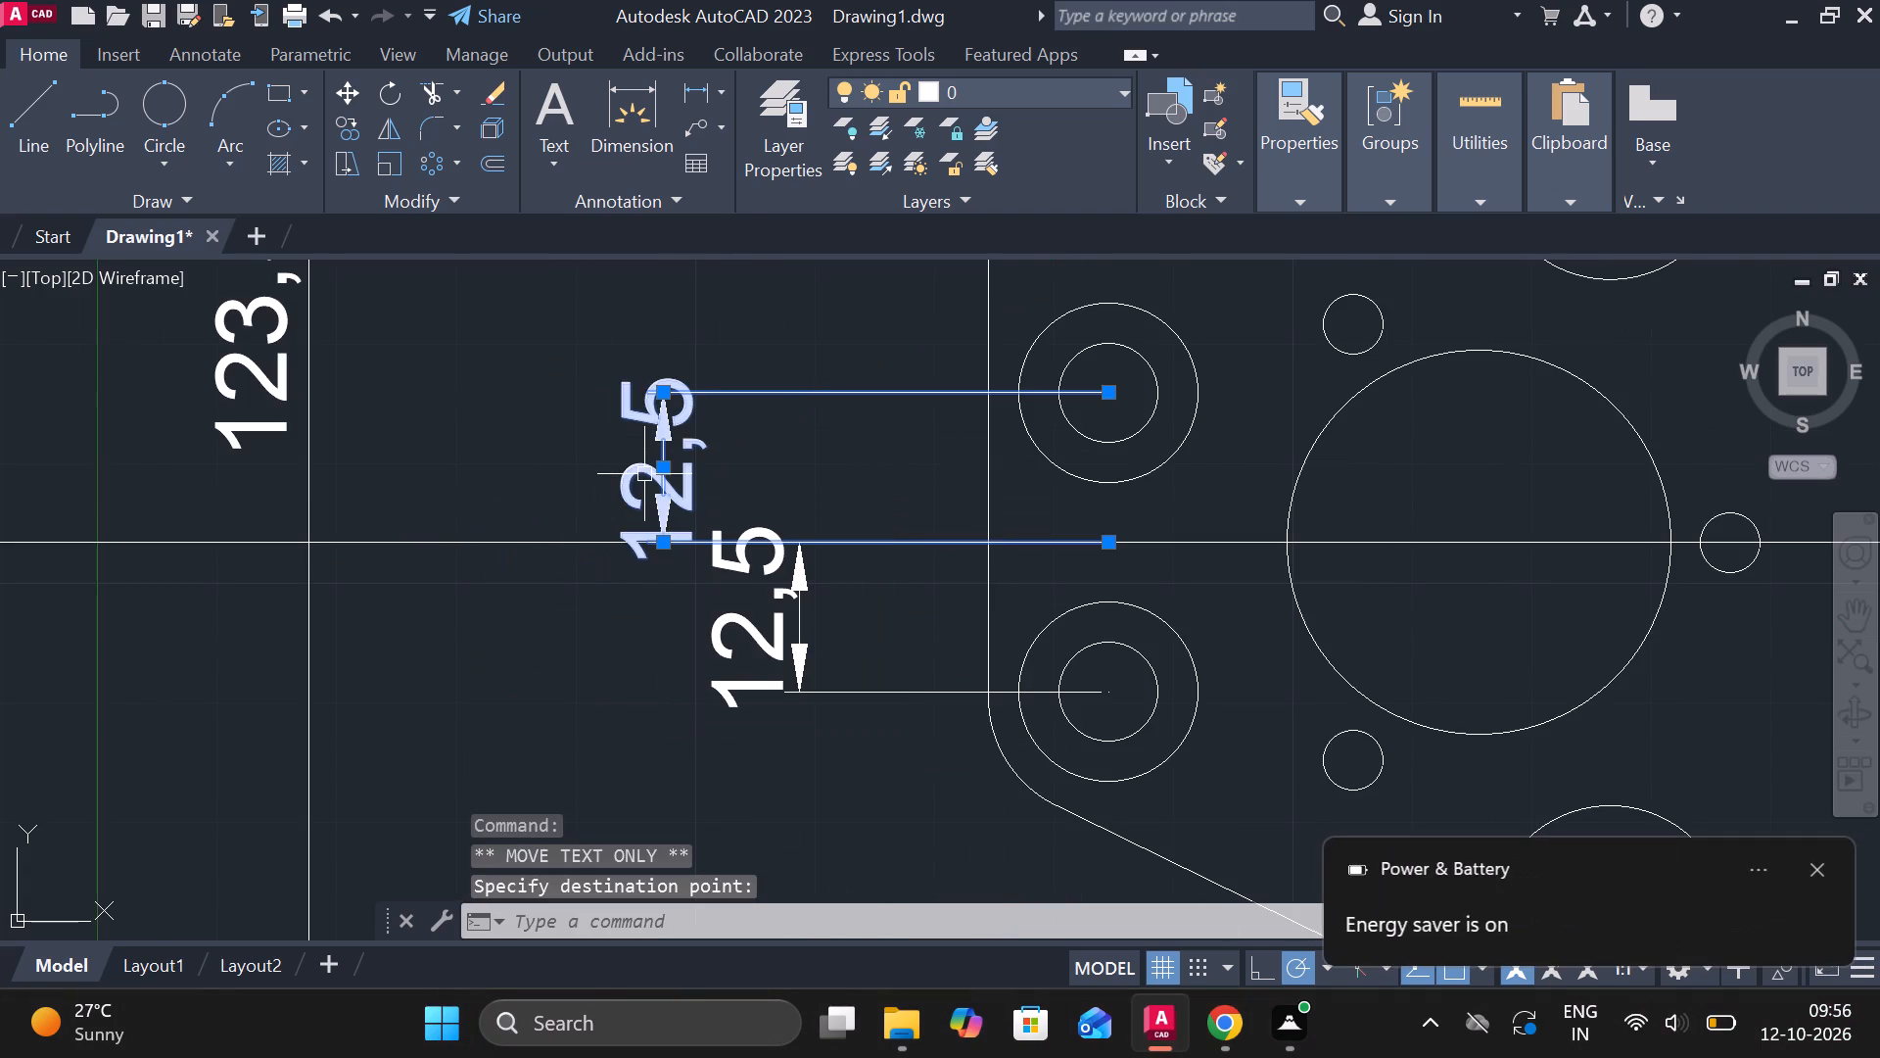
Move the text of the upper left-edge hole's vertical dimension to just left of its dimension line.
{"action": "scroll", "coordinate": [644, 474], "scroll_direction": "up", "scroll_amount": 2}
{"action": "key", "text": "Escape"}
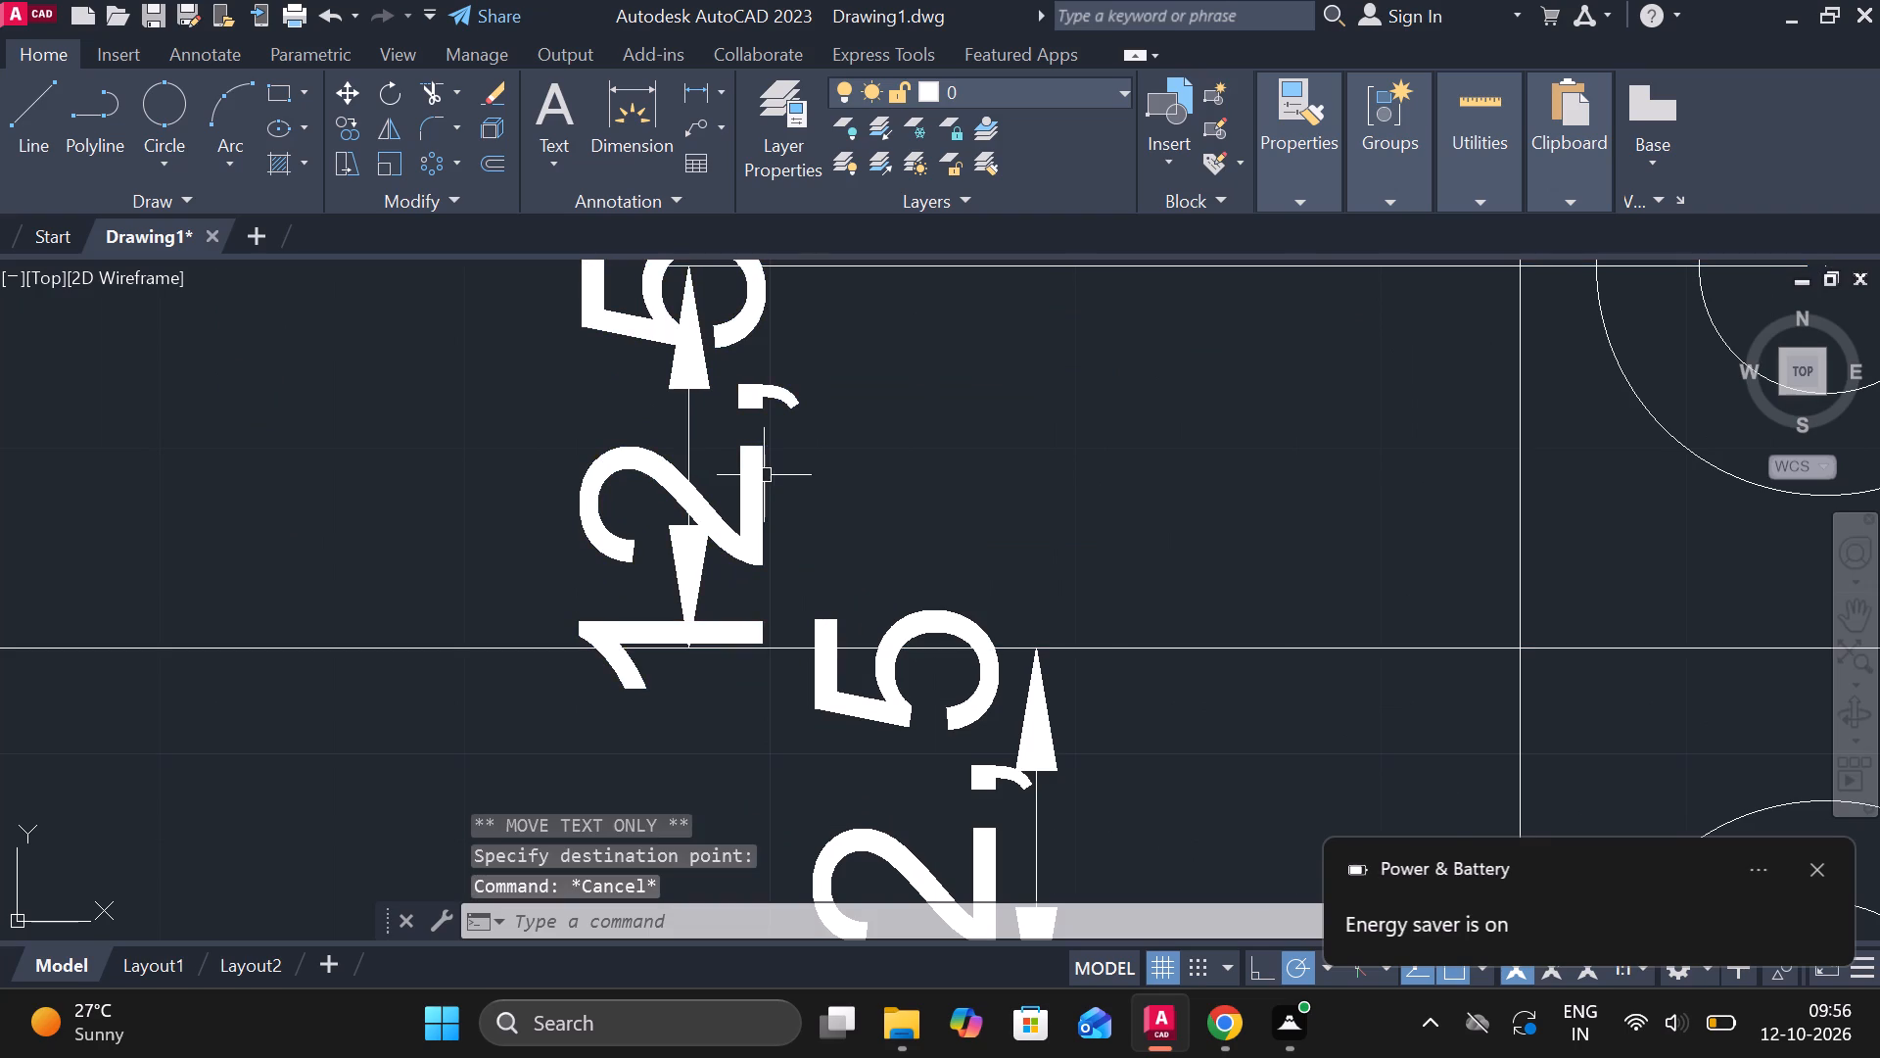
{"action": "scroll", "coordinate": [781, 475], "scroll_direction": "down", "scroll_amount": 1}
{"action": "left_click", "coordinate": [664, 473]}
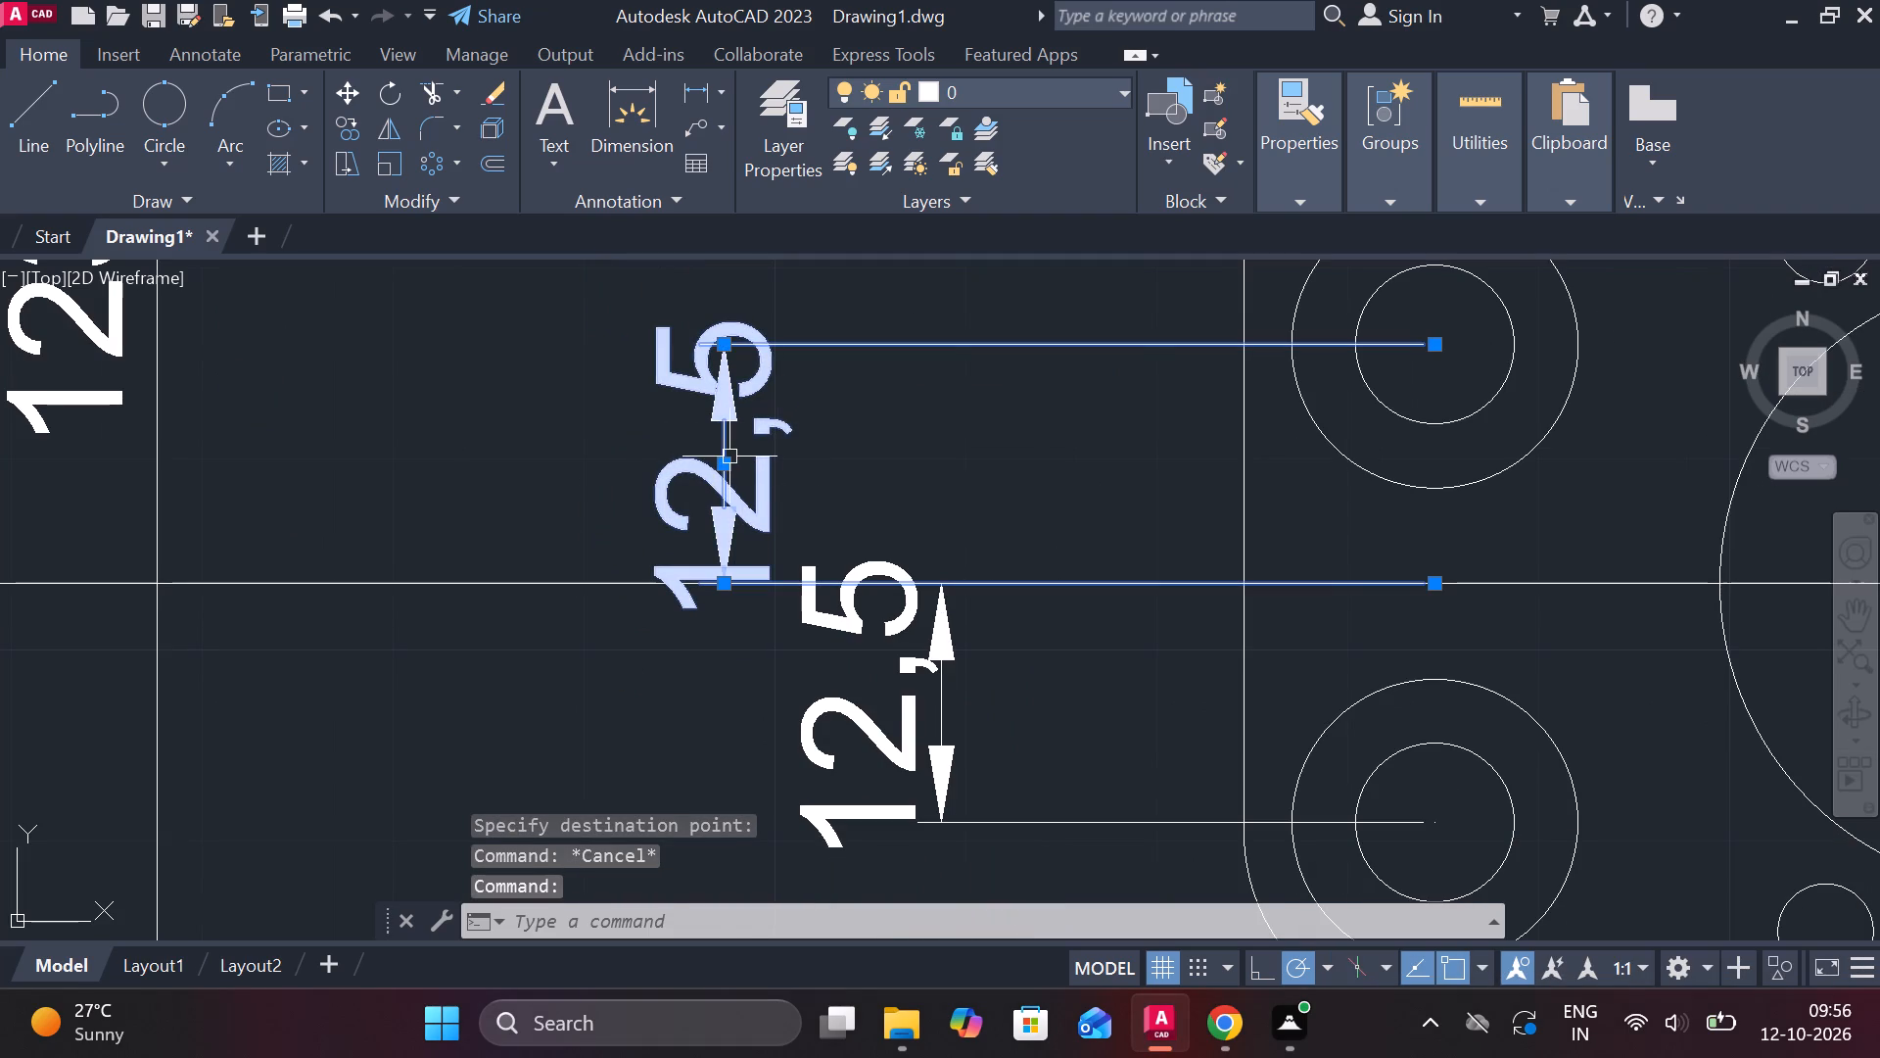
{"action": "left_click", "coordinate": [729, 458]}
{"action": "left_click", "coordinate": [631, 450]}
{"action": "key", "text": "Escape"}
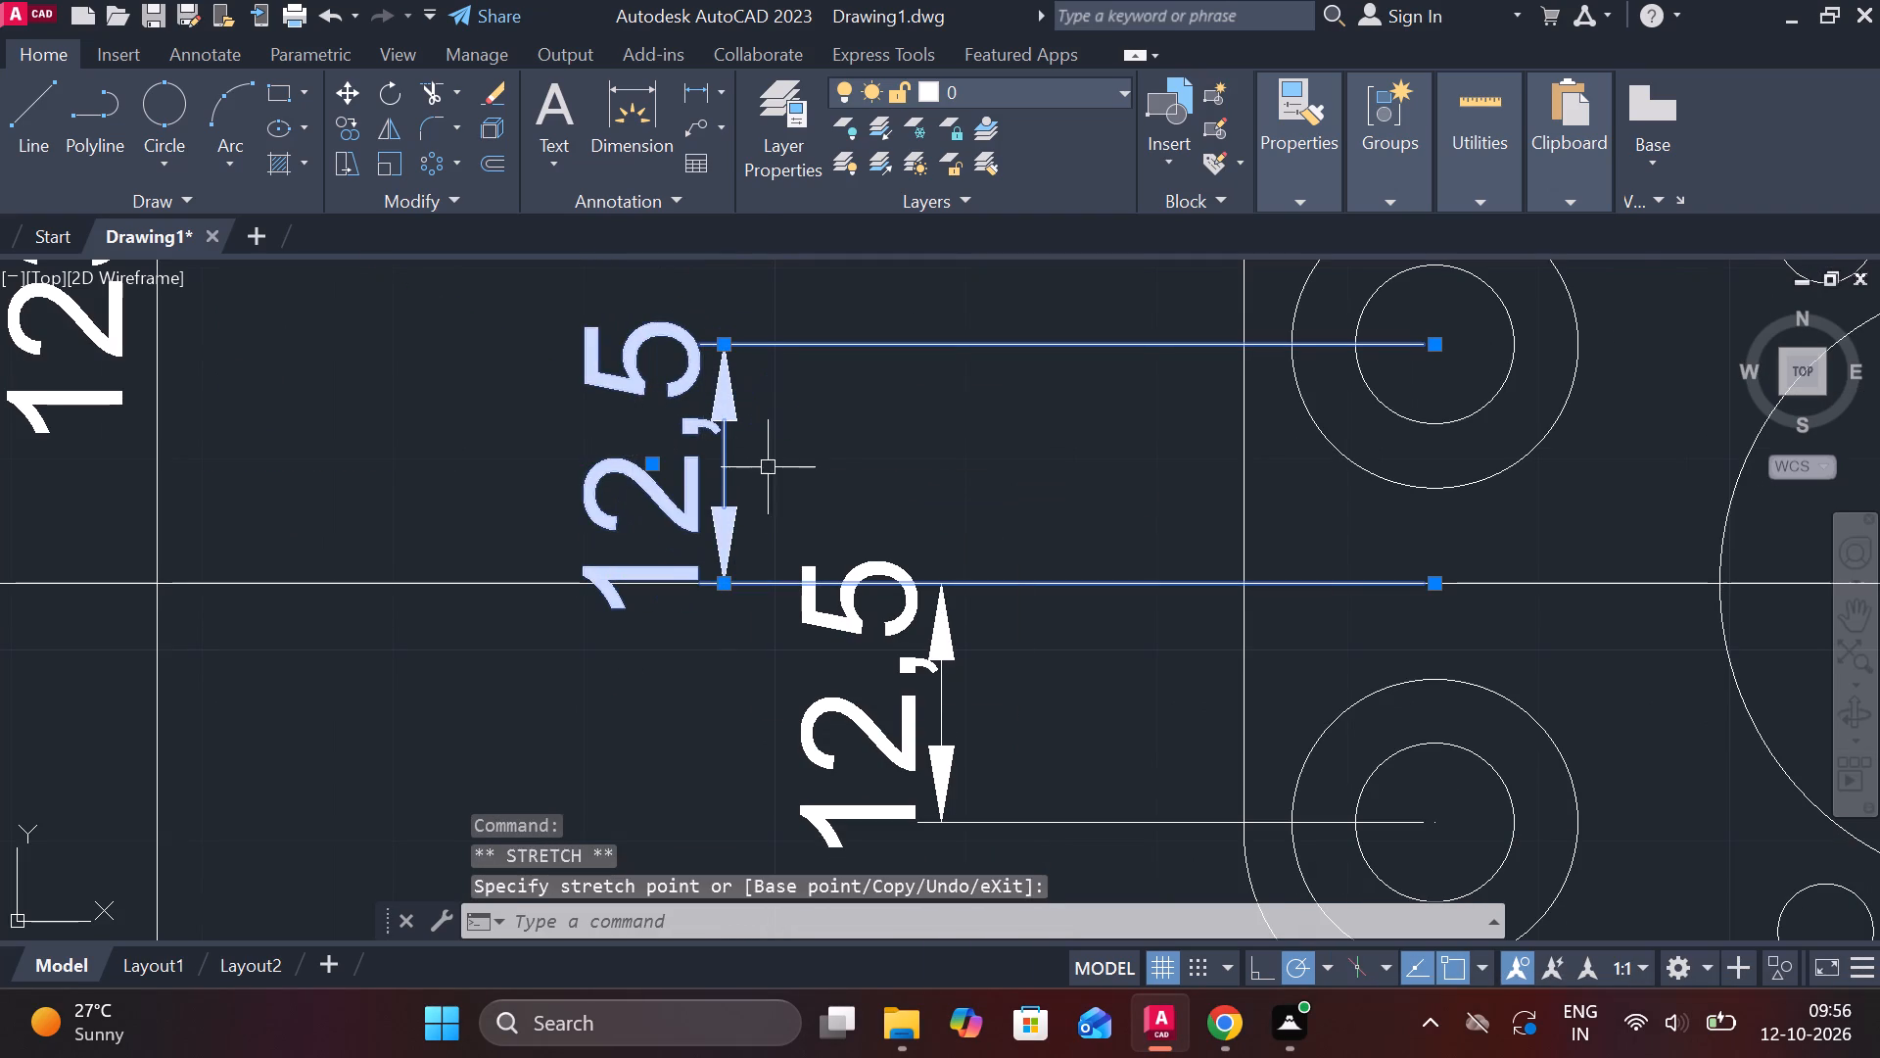
Set the ISO-25 dimension style to text aligned with dimension line, manual text placement and dimension line drawn between extension lines, and make it current.
{"action": "scroll", "coordinate": [795, 467], "scroll_direction": "down", "scroll_amount": 1}
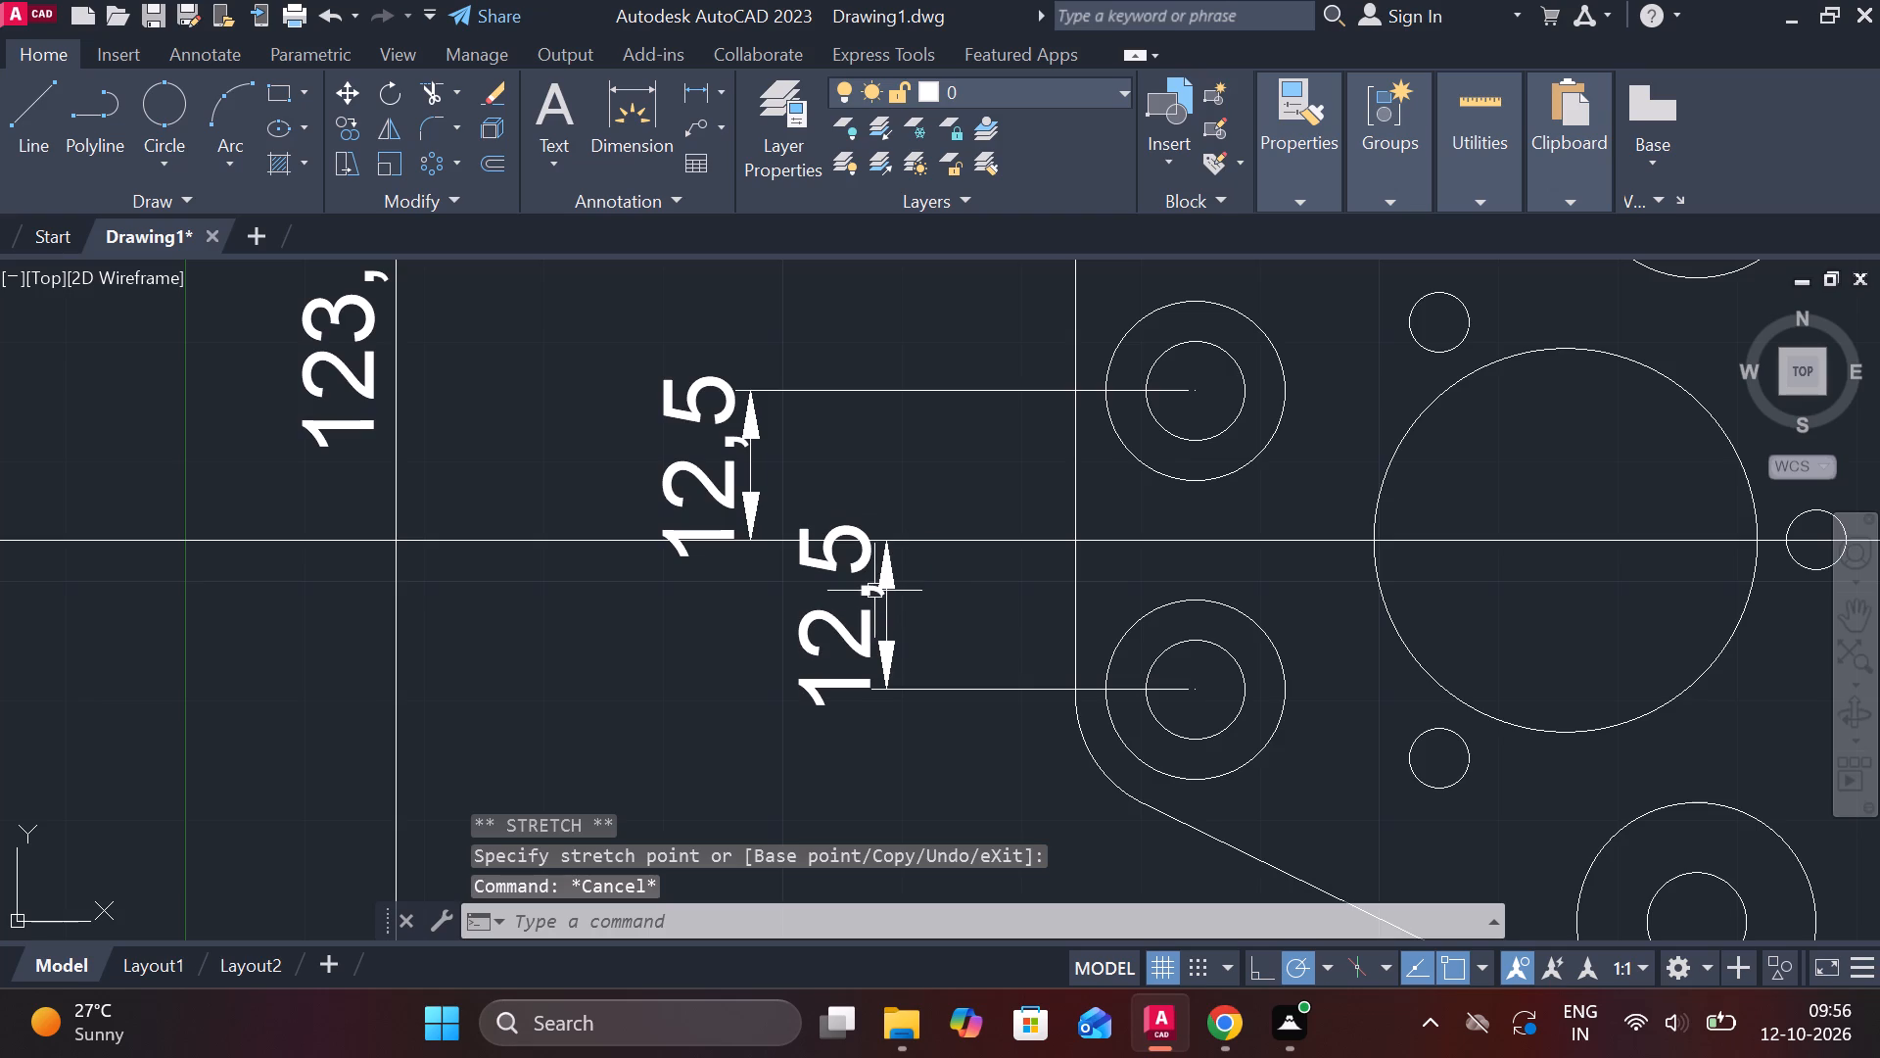
{"action": "scroll", "coordinate": [913, 610], "scroll_direction": "down", "scroll_amount": 2}
{"action": "scroll", "coordinate": [934, 648], "scroll_direction": "up", "scroll_amount": 1}
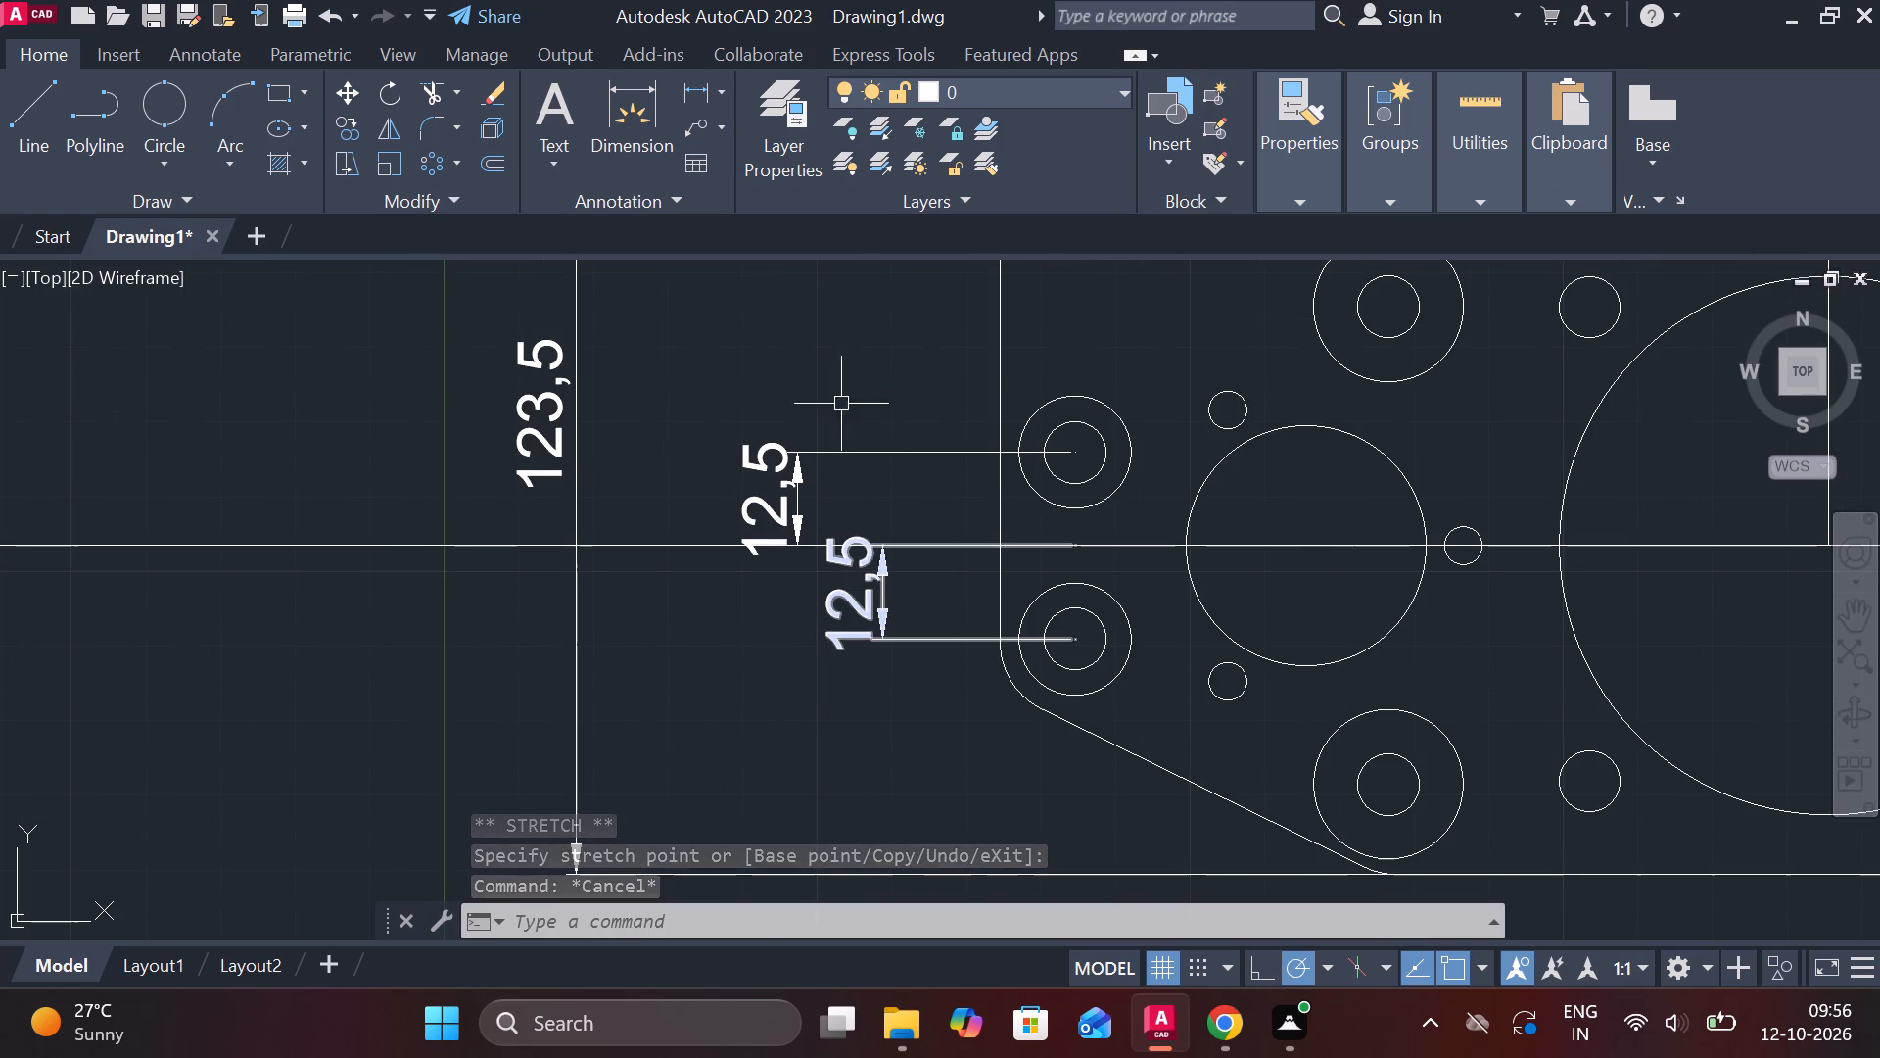
{"action": "type", "text": "d"}
{"action": "key", "text": "space"}
{"action": "left_click", "coordinate": [1261, 441]}
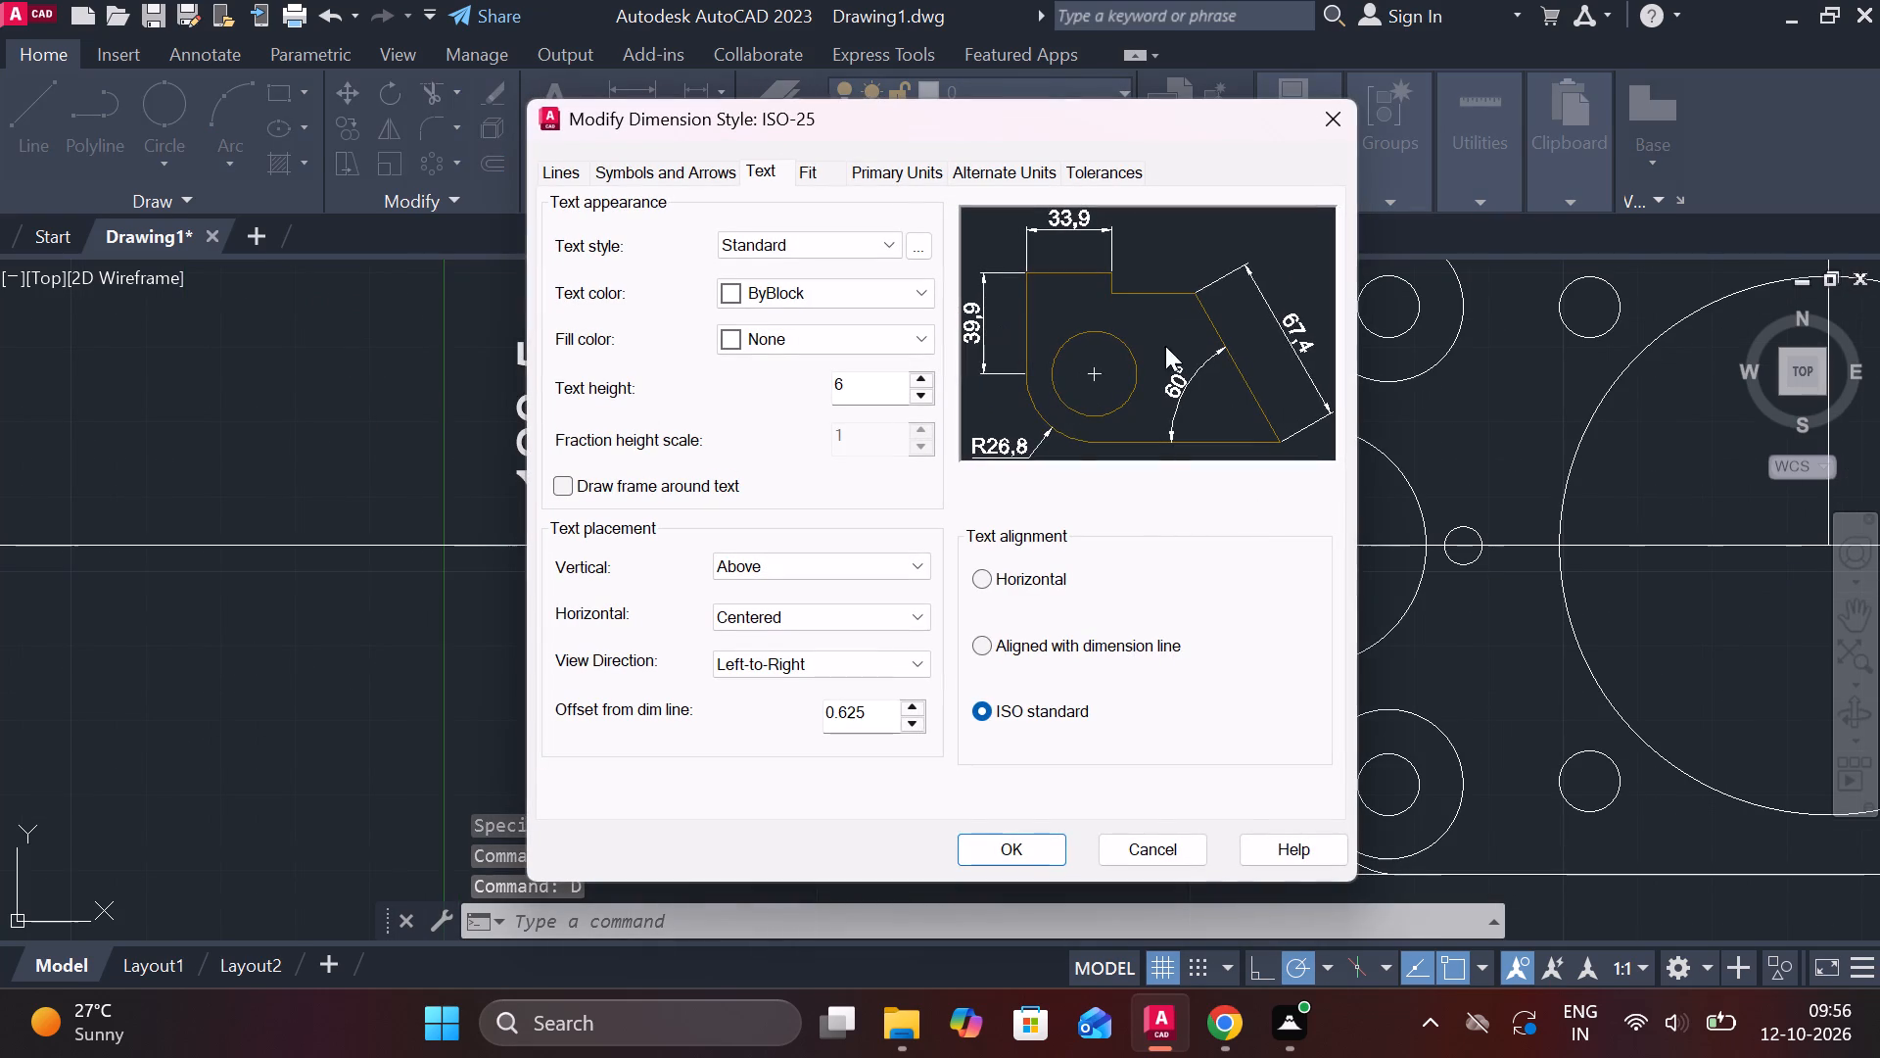
{"action": "left_click", "coordinate": [988, 647]}
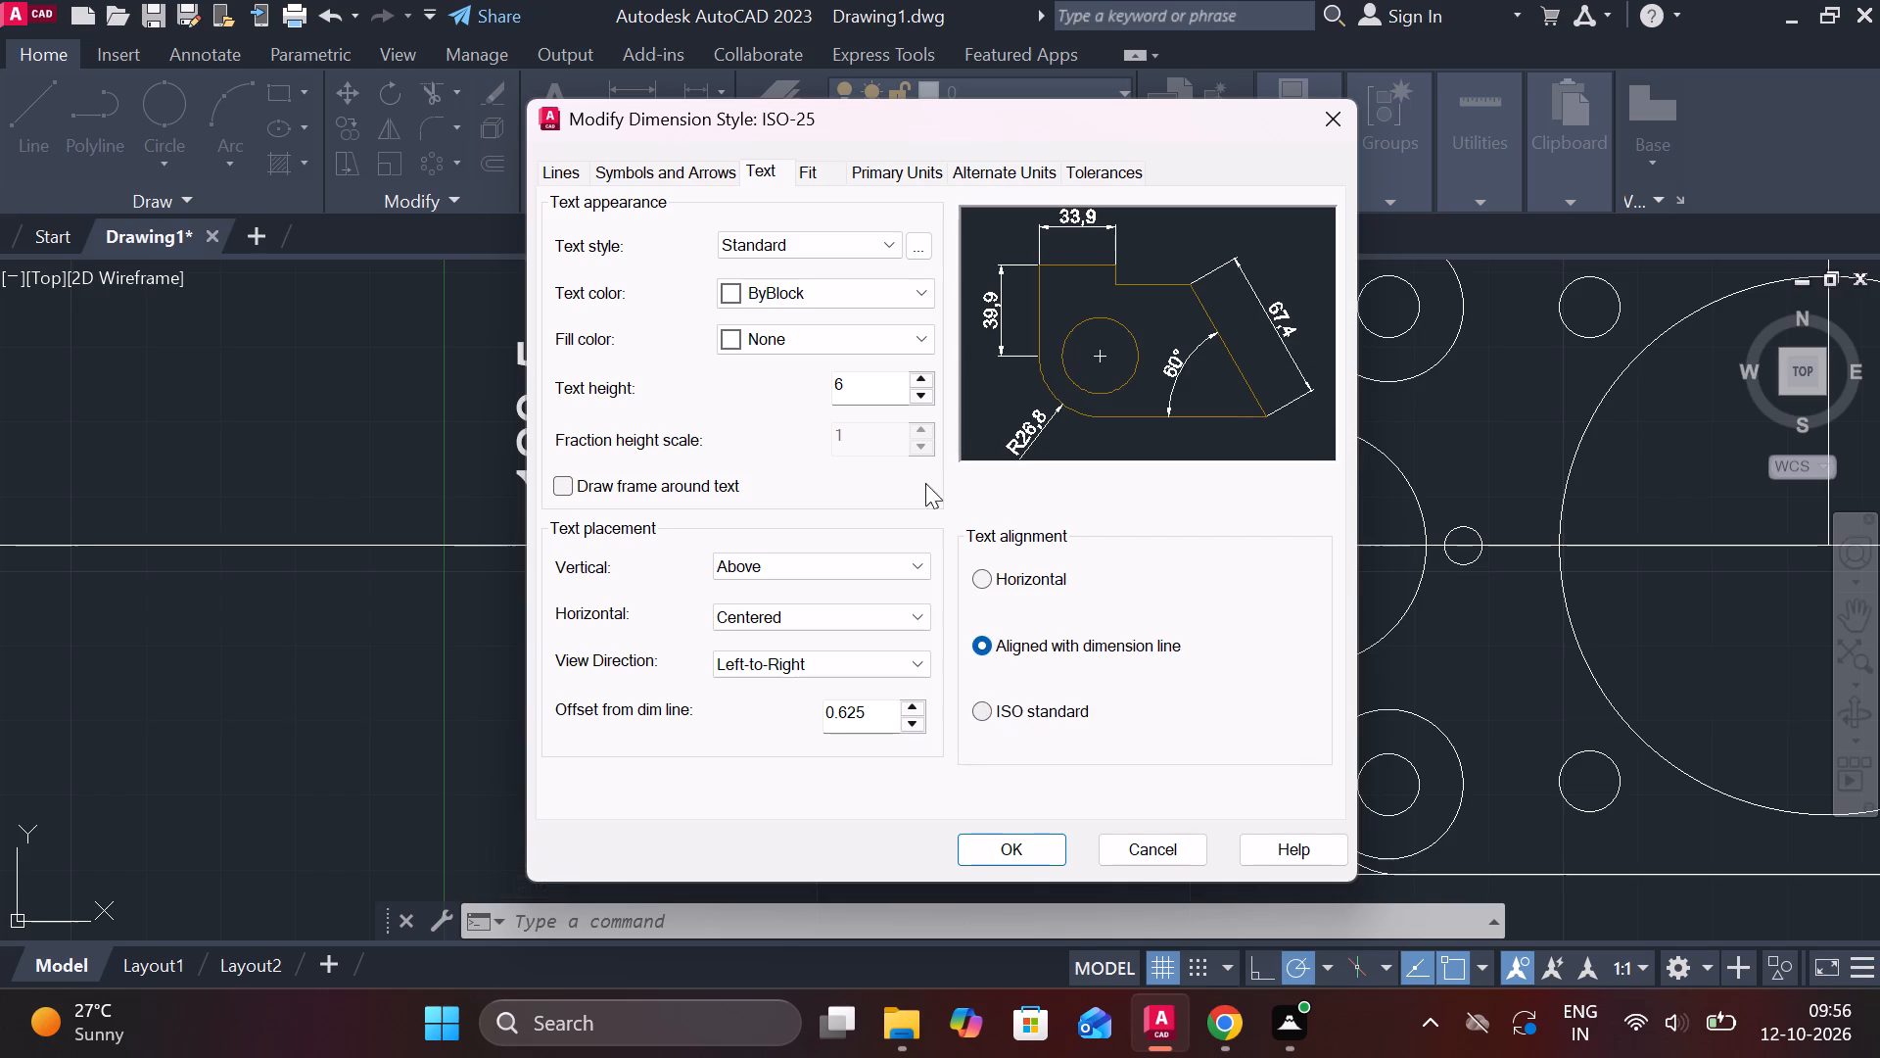
{"action": "left_click", "coordinate": [822, 185]}
{"action": "left_click", "coordinate": [805, 162]}
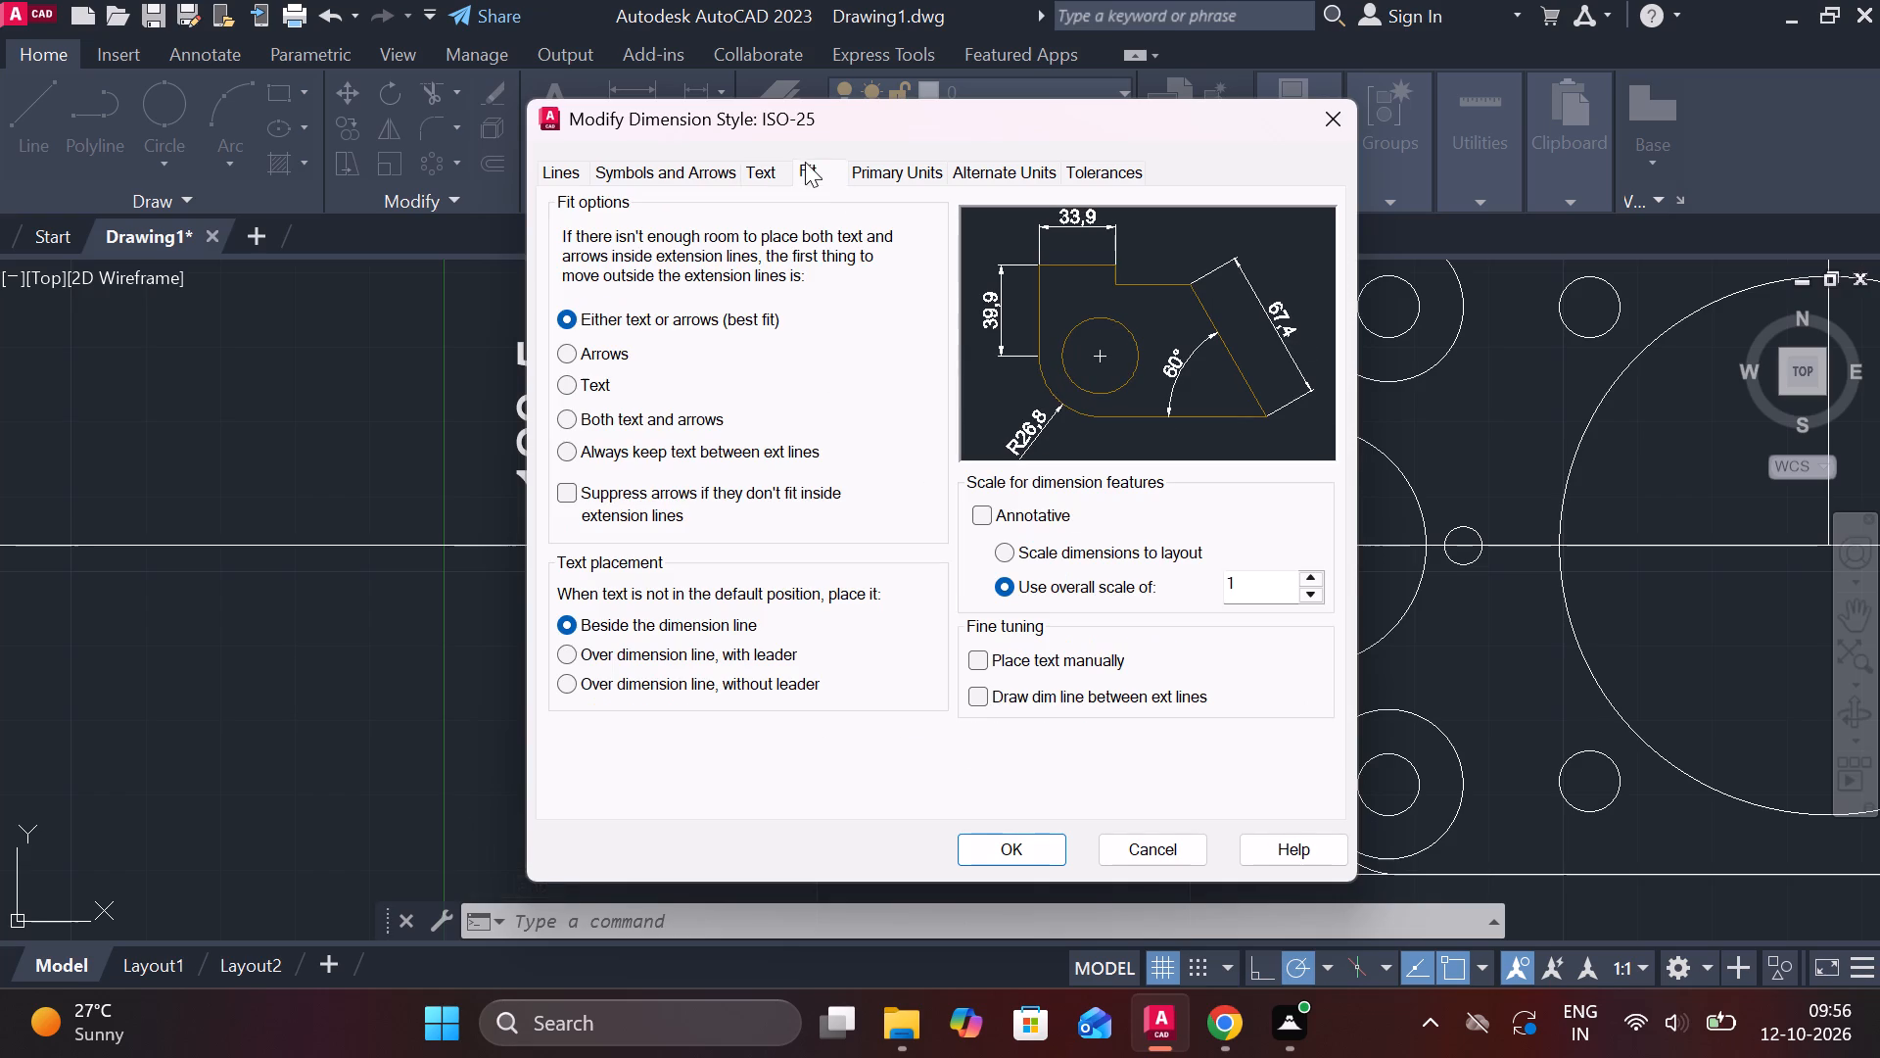
{"action": "left_click", "coordinate": [975, 659]}
{"action": "left_click", "coordinate": [975, 702]}
{"action": "left_click", "coordinate": [1009, 856]}
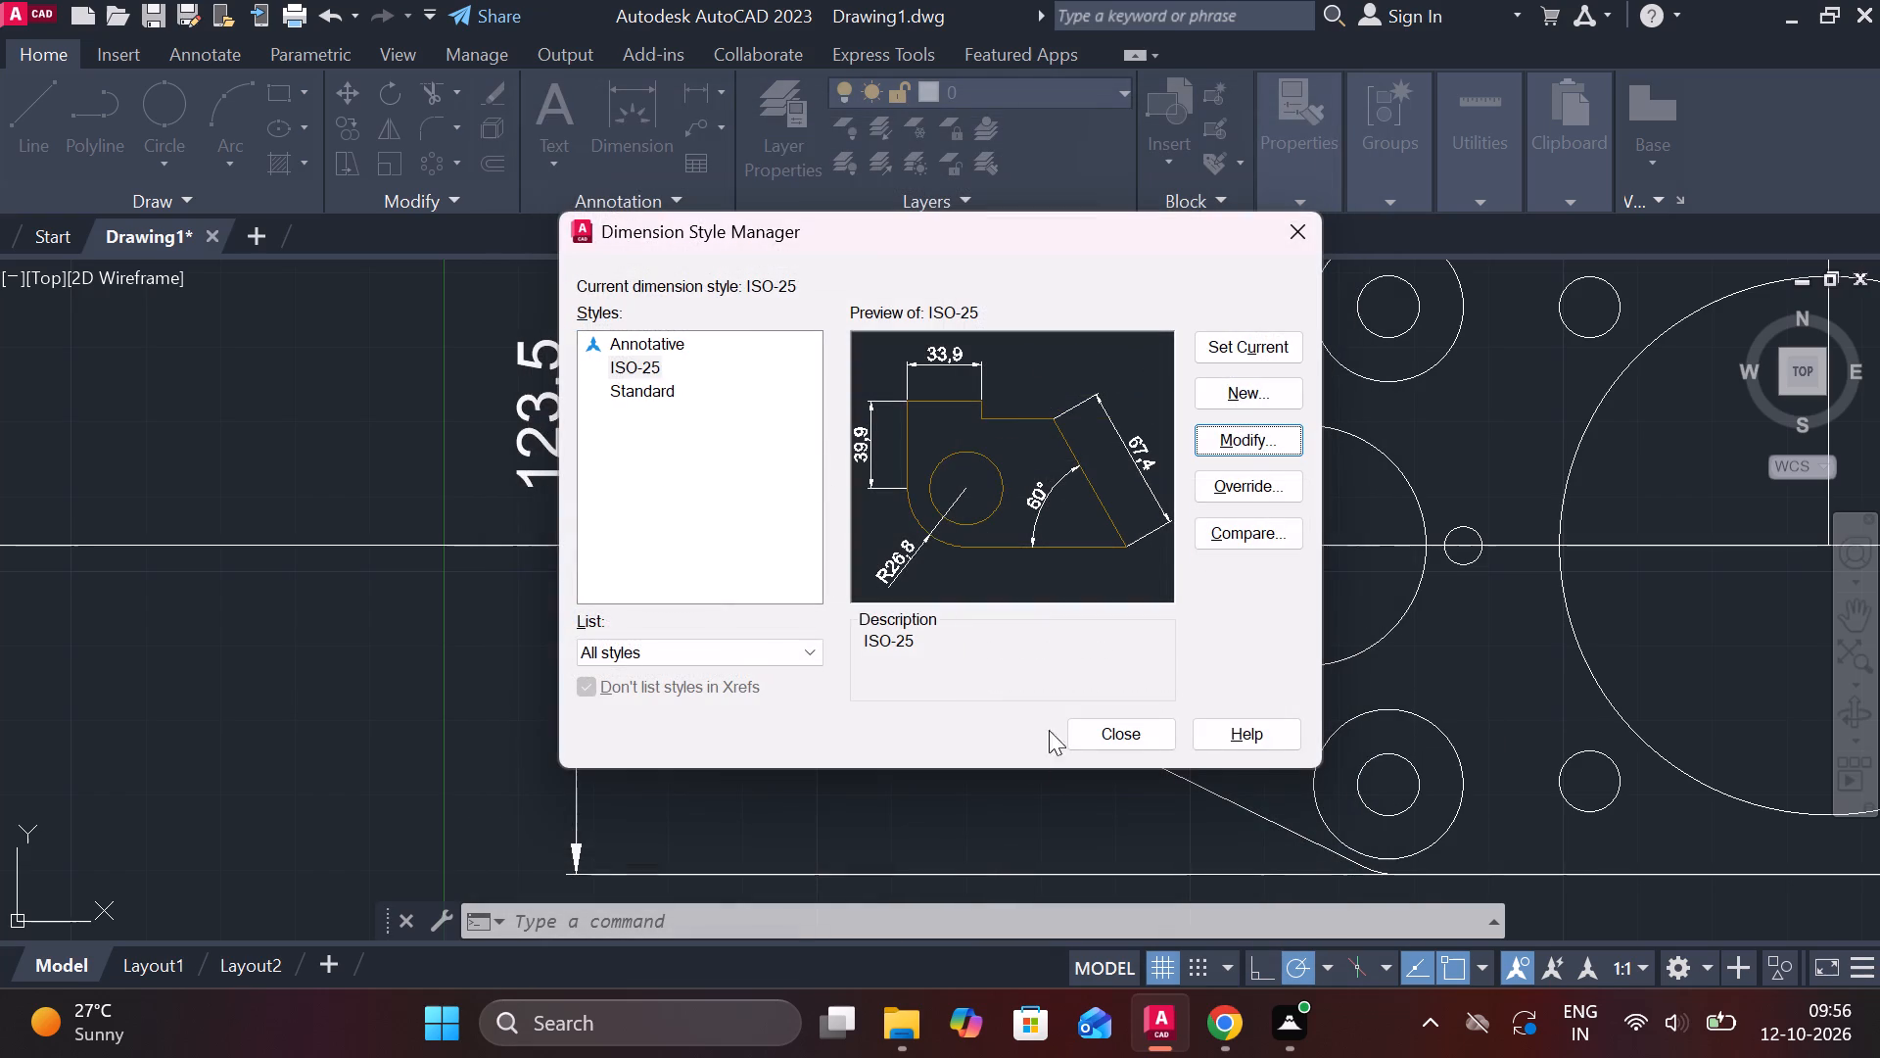
{"action": "left_click", "coordinate": [1240, 351]}
{"action": "left_click", "coordinate": [1091, 731]}
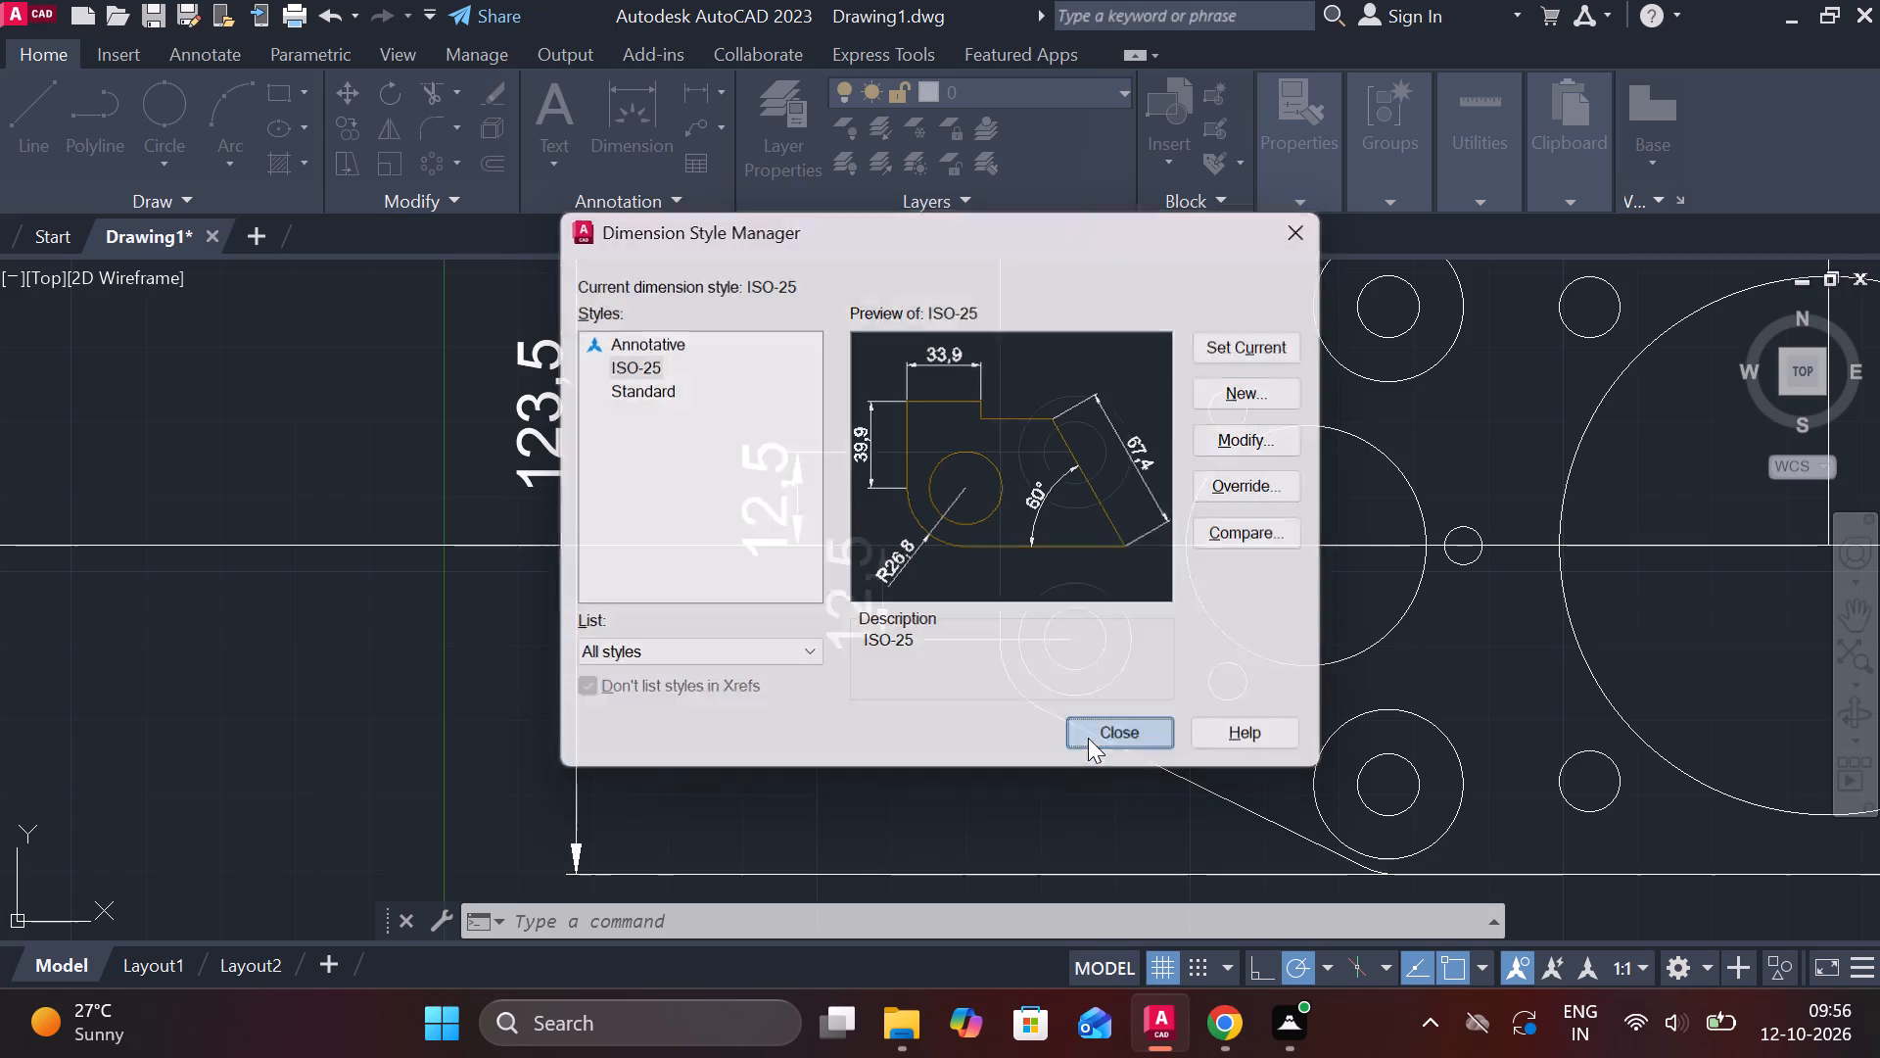
Erase the two vertical dimensions between the left-edge double-circle holes and the horizontal centreline.
{"action": "scroll", "coordinate": [962, 659], "scroll_direction": "down", "scroll_amount": 2}
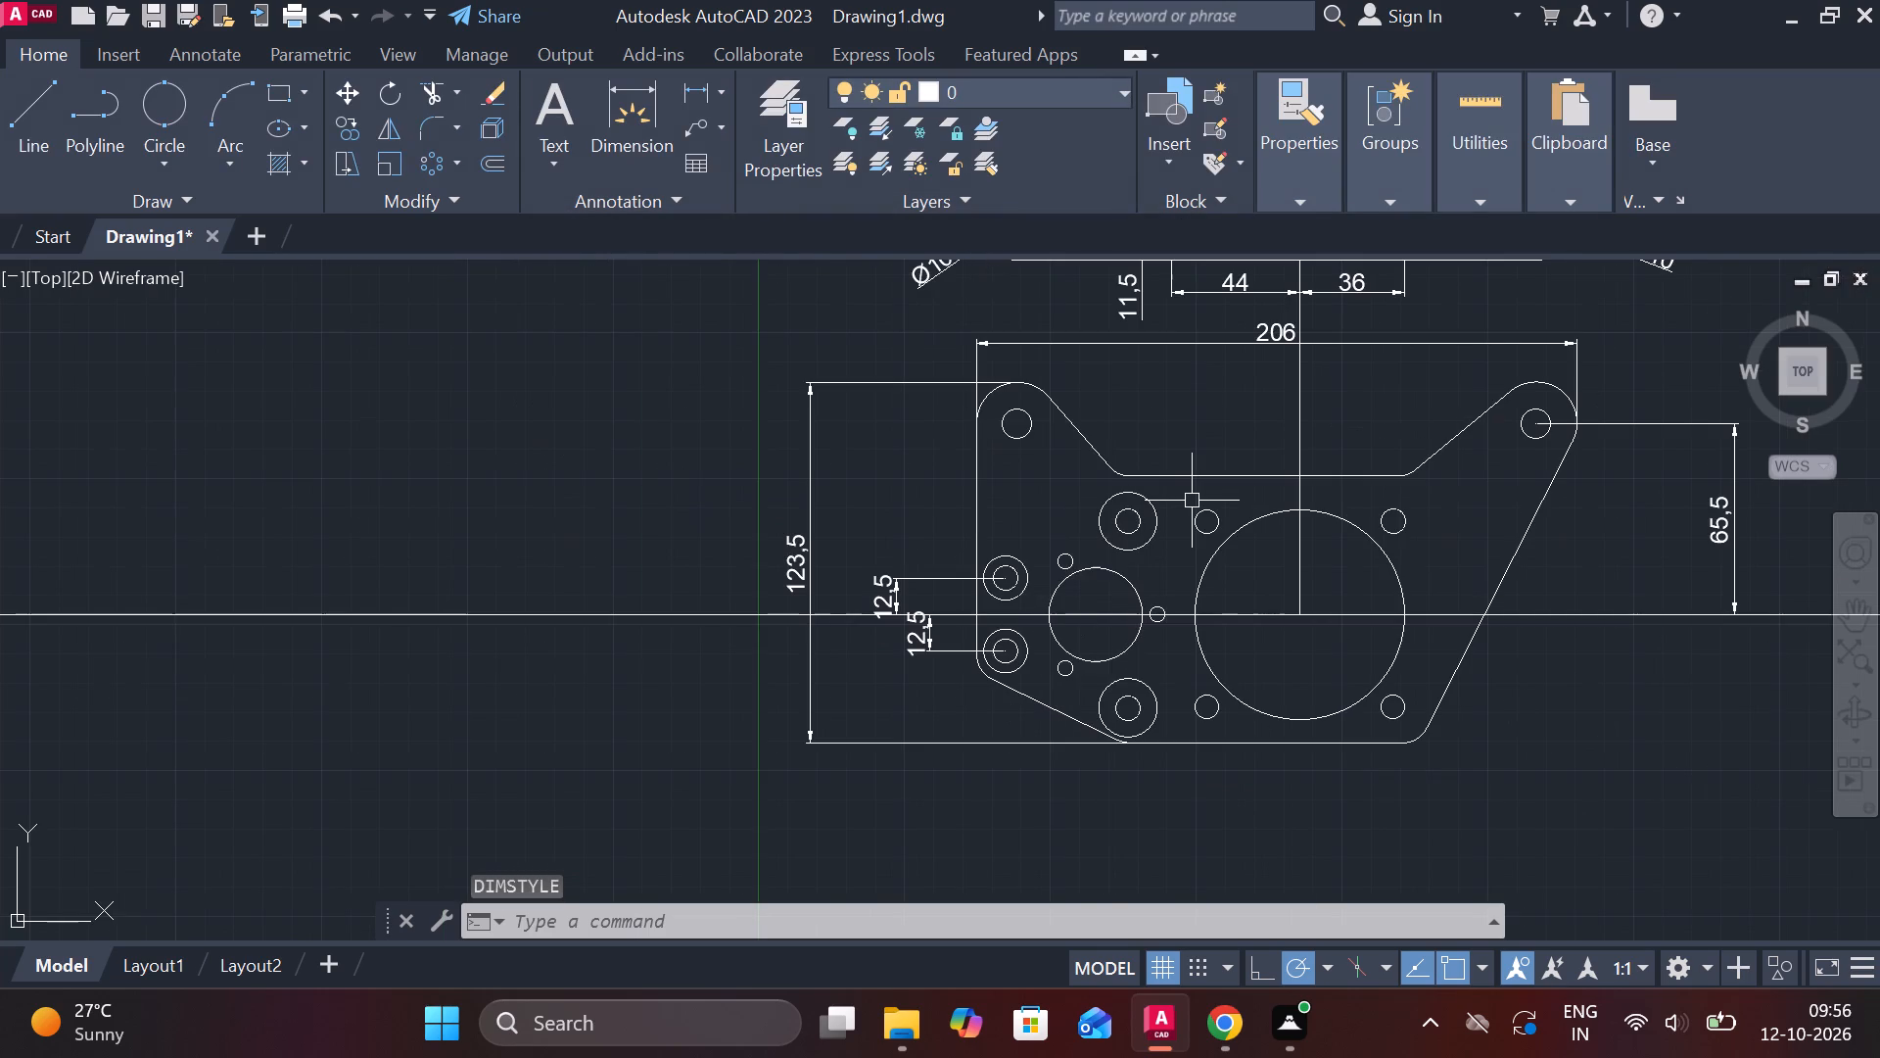
{"action": "scroll", "coordinate": [985, 557], "scroll_direction": "up", "scroll_amount": 2}
{"action": "left_click", "coordinate": [748, 630]}
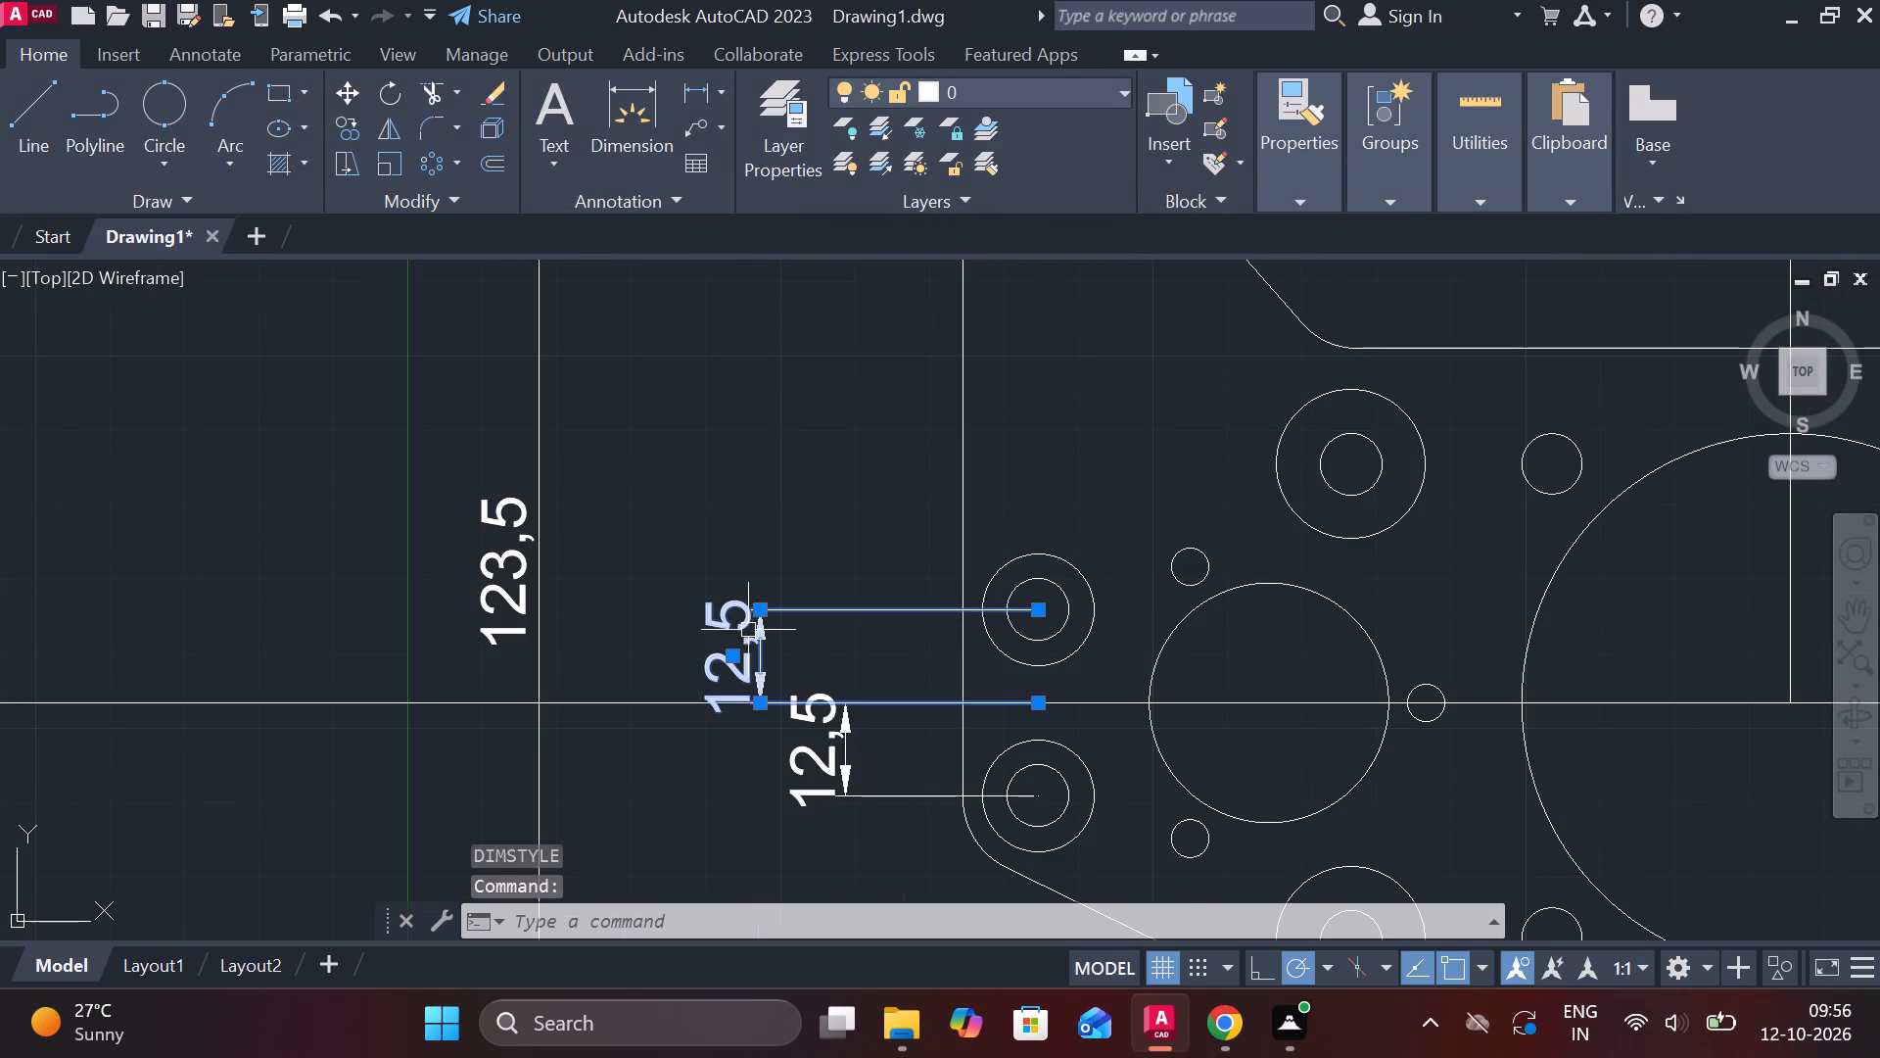
{"action": "type", "text": "e"}
{"action": "key", "text": "space"}
{"action": "left_click", "coordinate": [801, 760]}
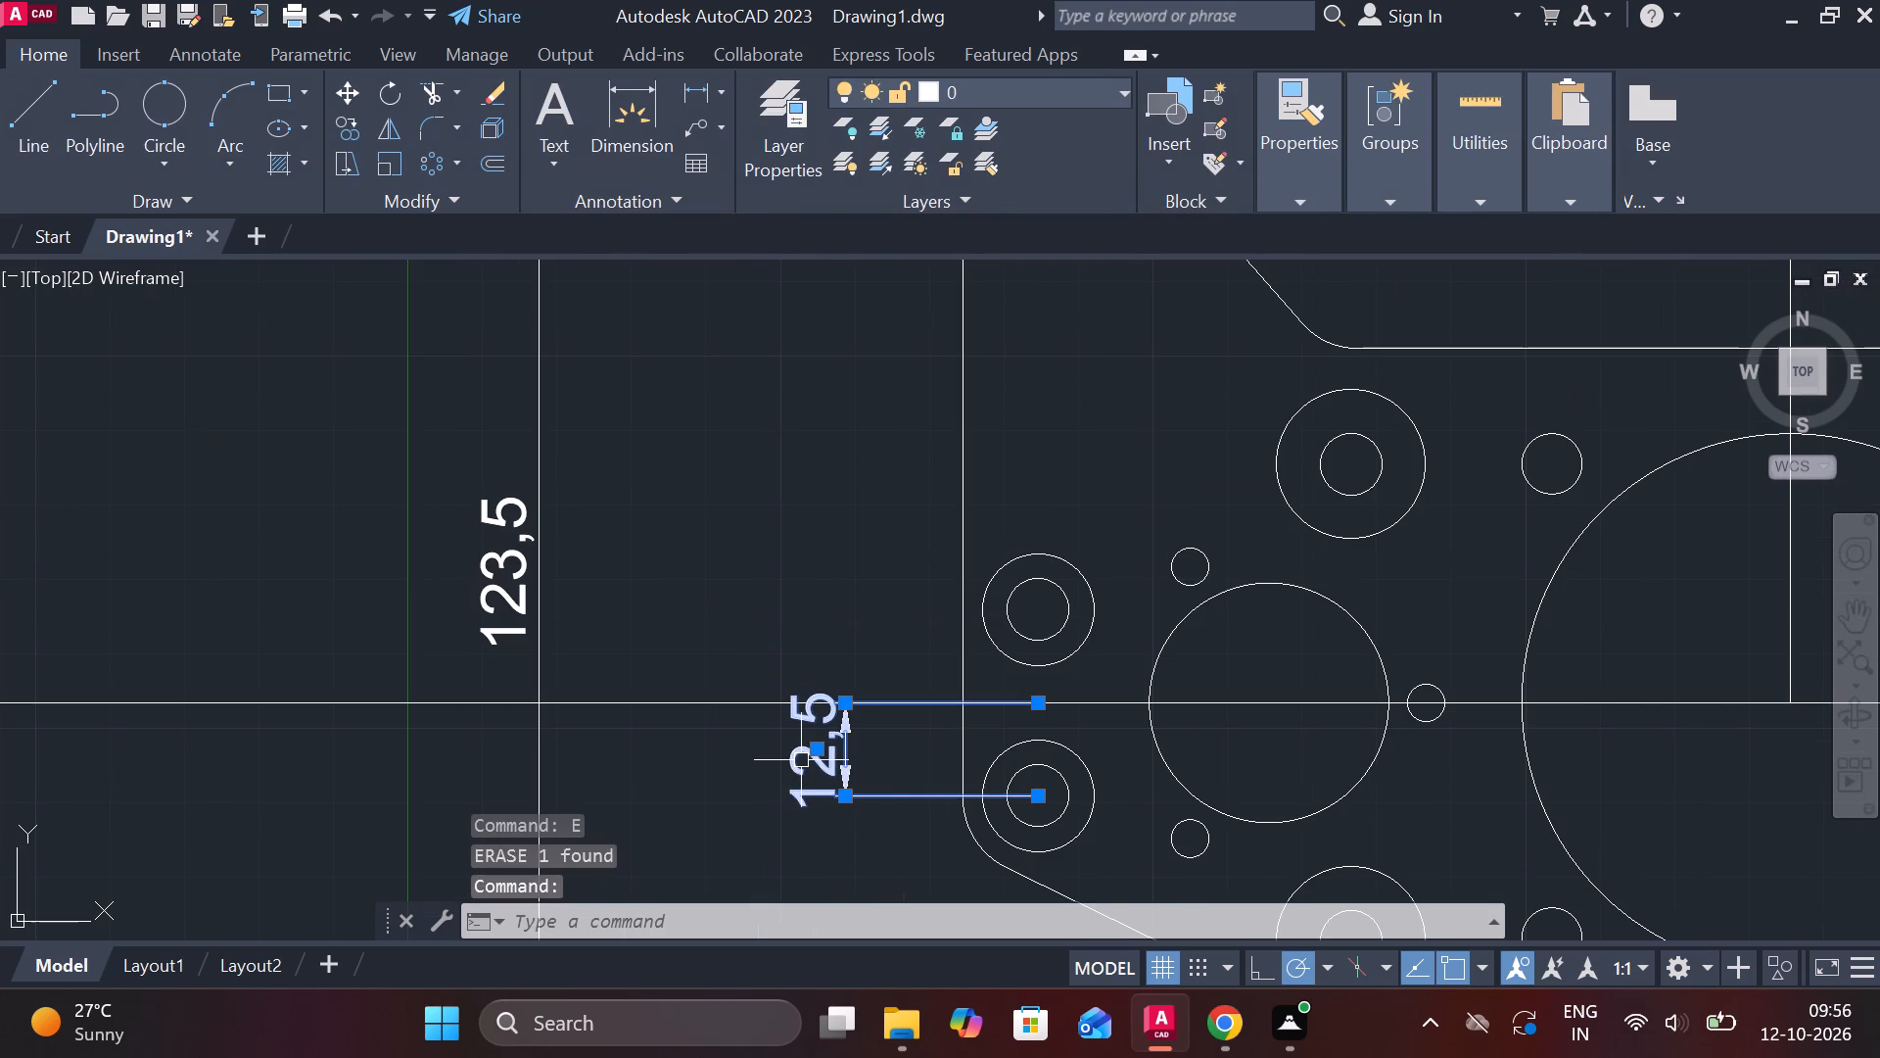
{"action": "type", "text": "e"}
{"action": "key", "text": "space"}
Add a vertical linear dimension from the upper left-edge double-circle hole's centre to the horizontal centreline, placed left of the plate with its text between the extension lines.
{"action": "left_click", "coordinate": [689, 88]}
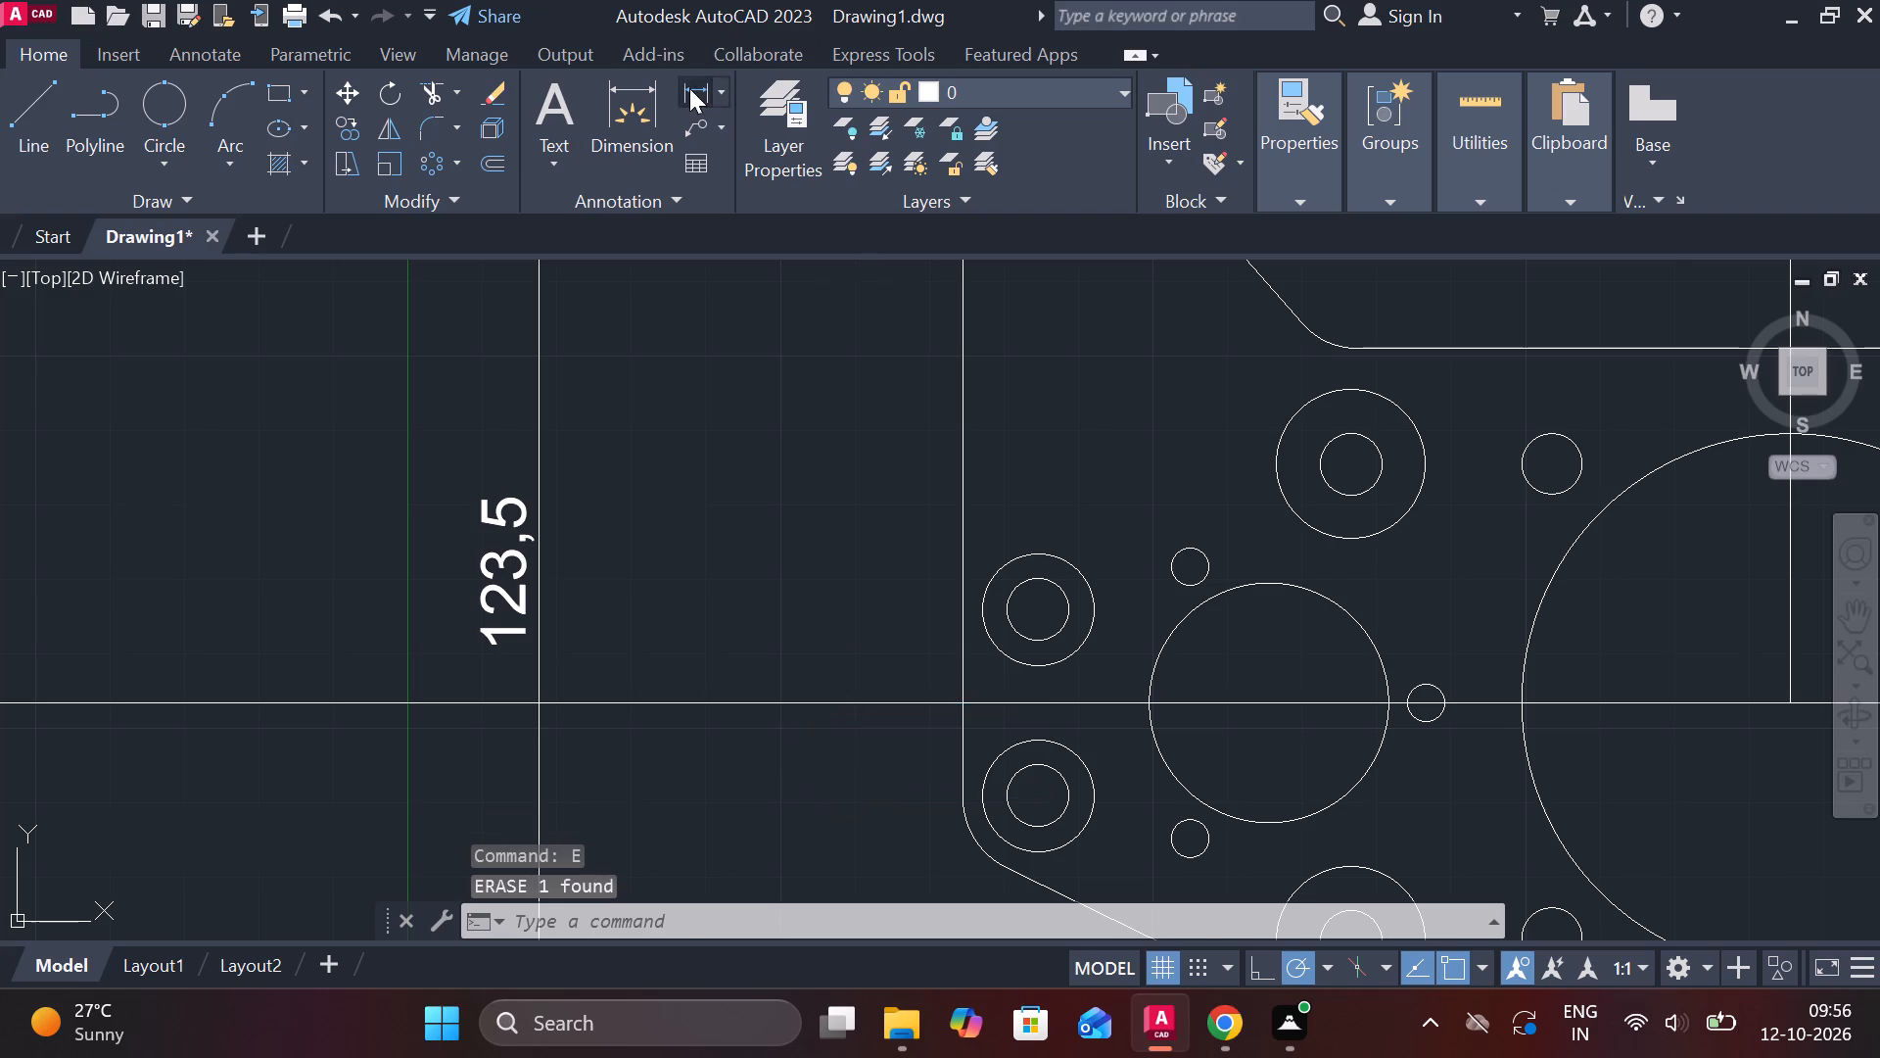
{"action": "left_click", "coordinate": [1047, 603]}
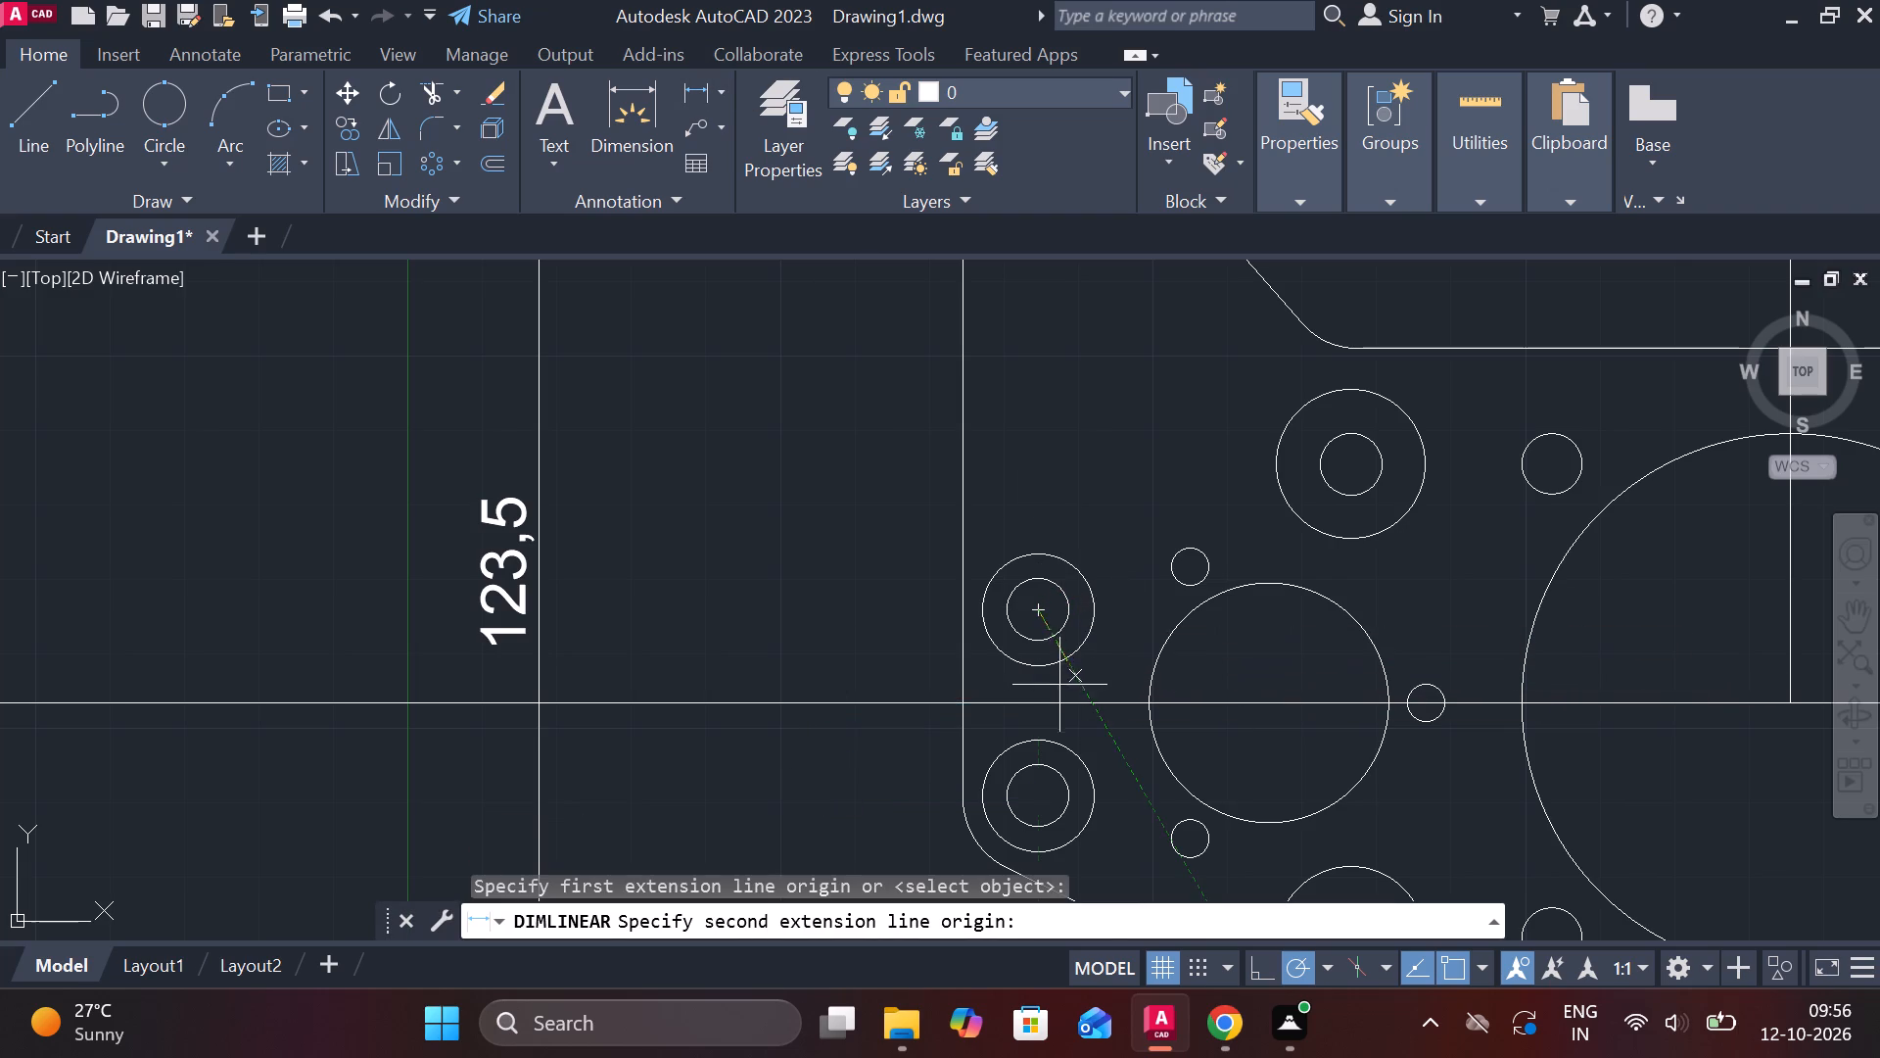
{"action": "left_click", "coordinate": [1038, 706]}
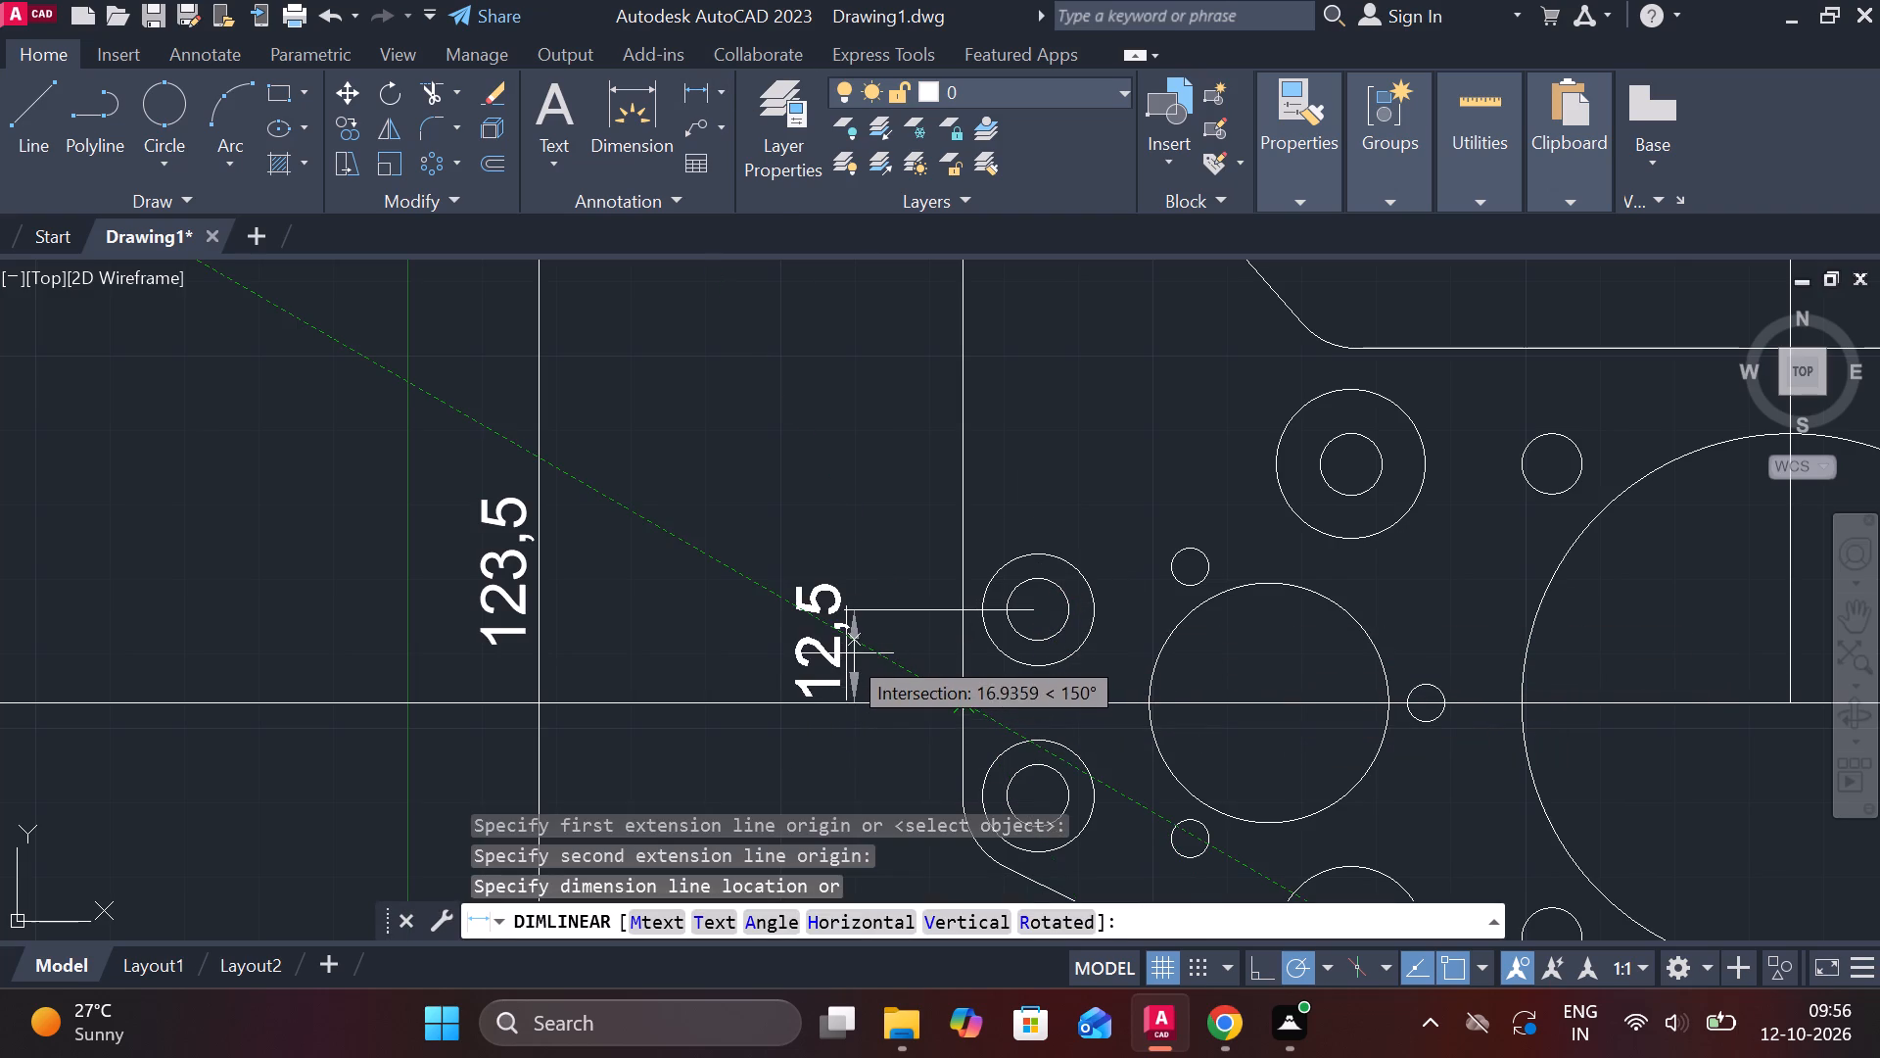
{"action": "left_click", "coordinate": [816, 654]}
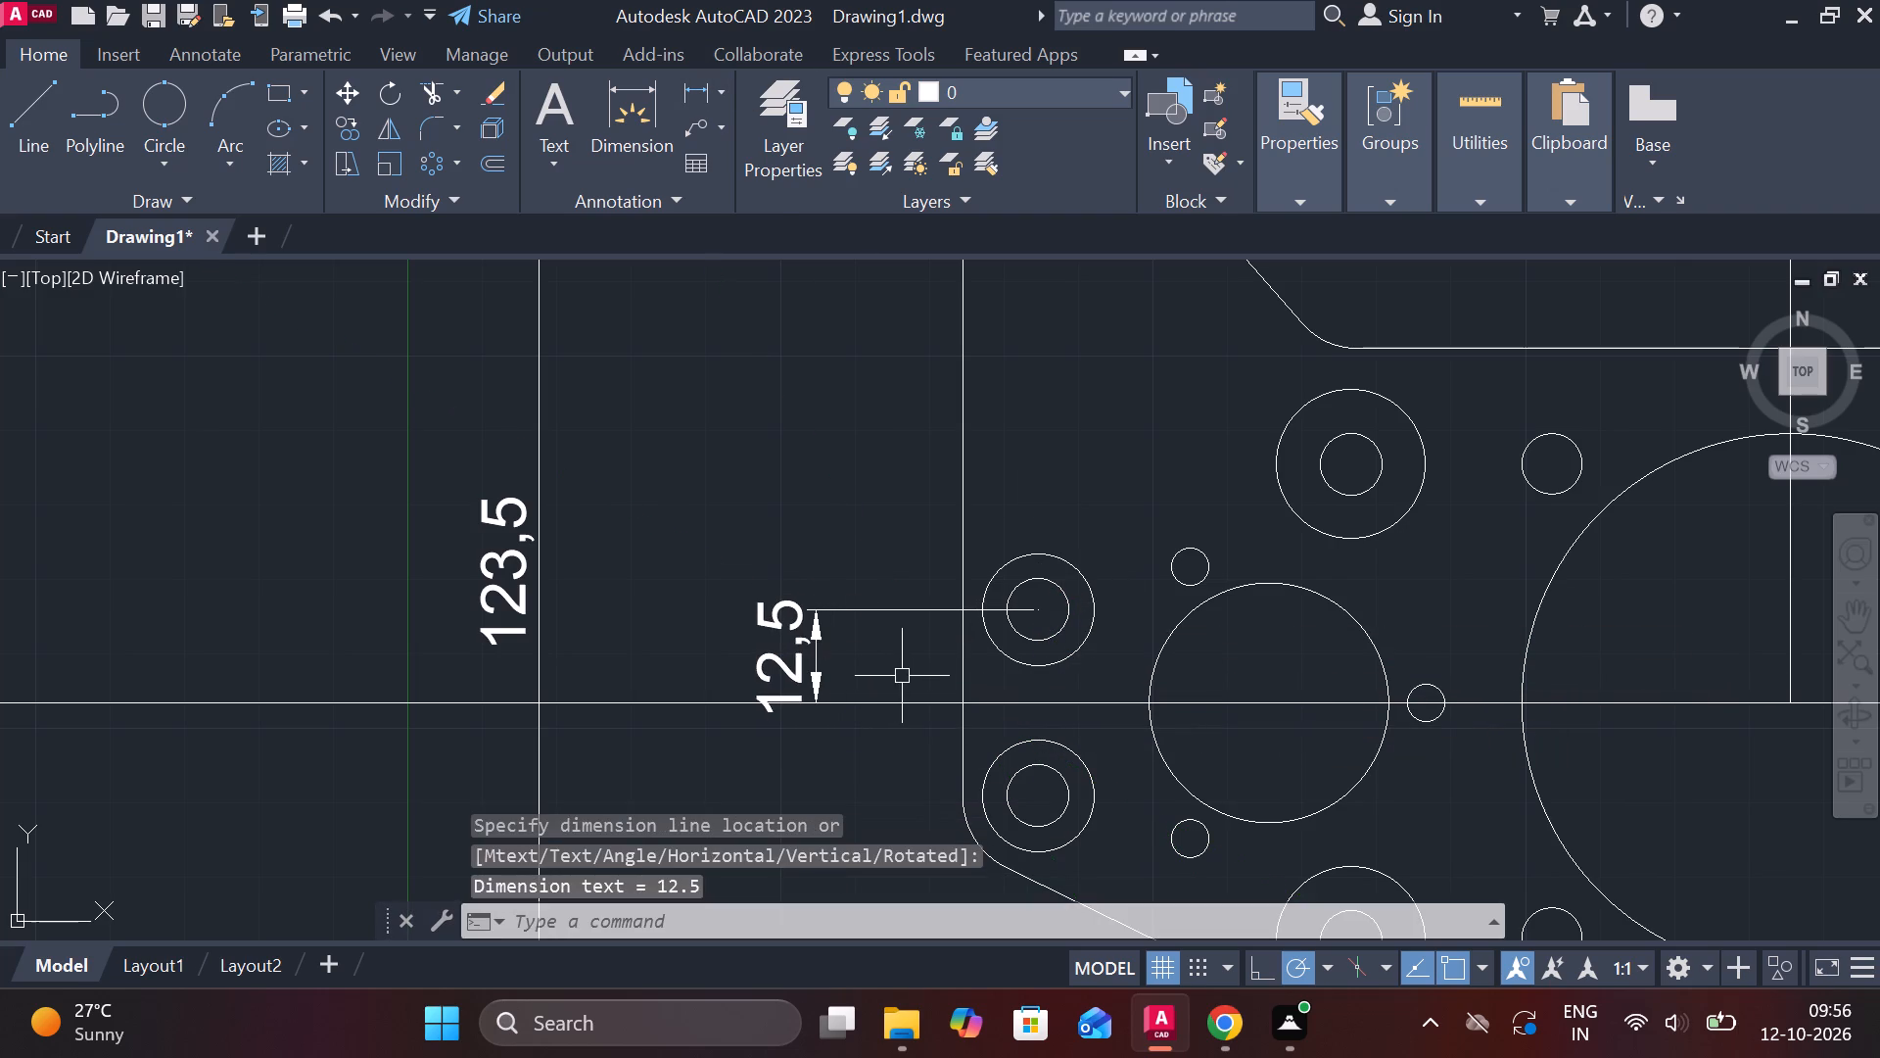
Add a vertical linear dimension from the lower left-edge double-circle hole's centre to the horizontal centreline, placed between the upper hole's dimension and the plate.
{"action": "middle_click_drag", "start_coordinate": [894, 676], "coordinate": [826, 579]}
{"action": "key", "text": "space"}
{"action": "left_click", "coordinate": [976, 693]}
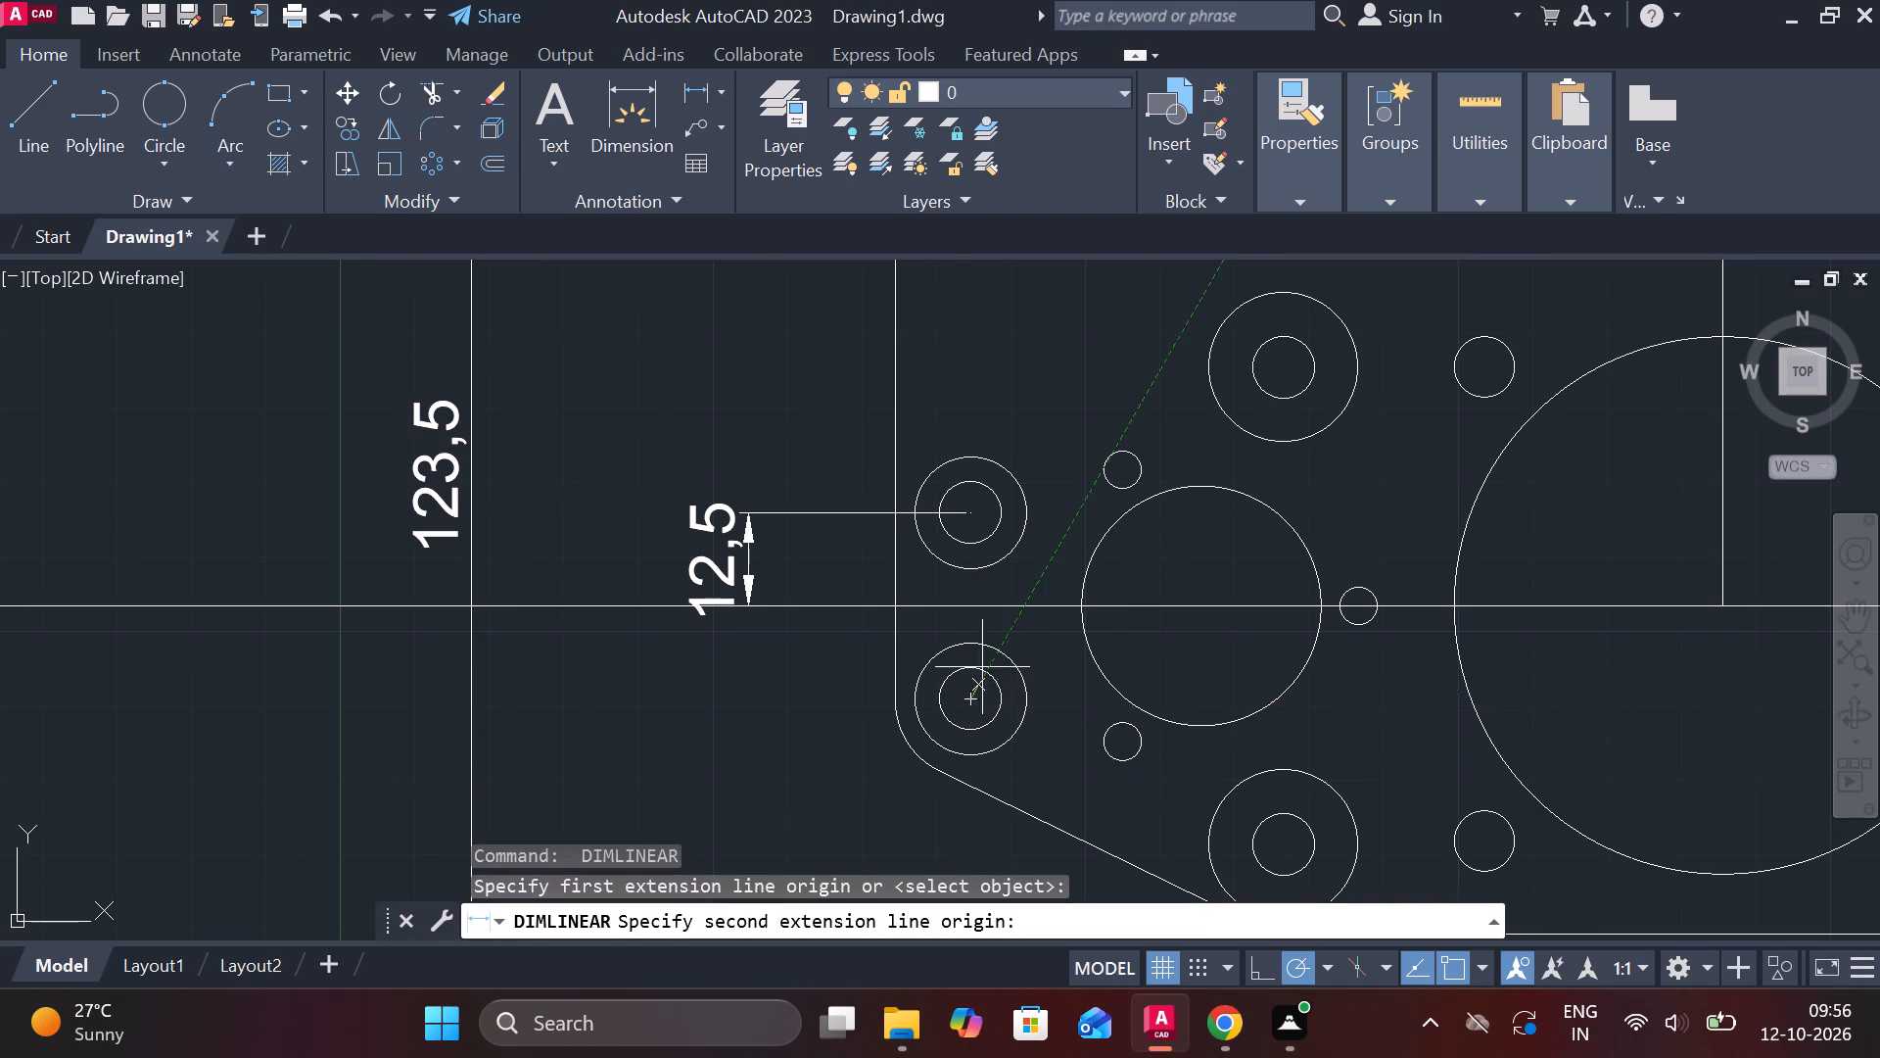
{"action": "left_click", "coordinate": [979, 604]}
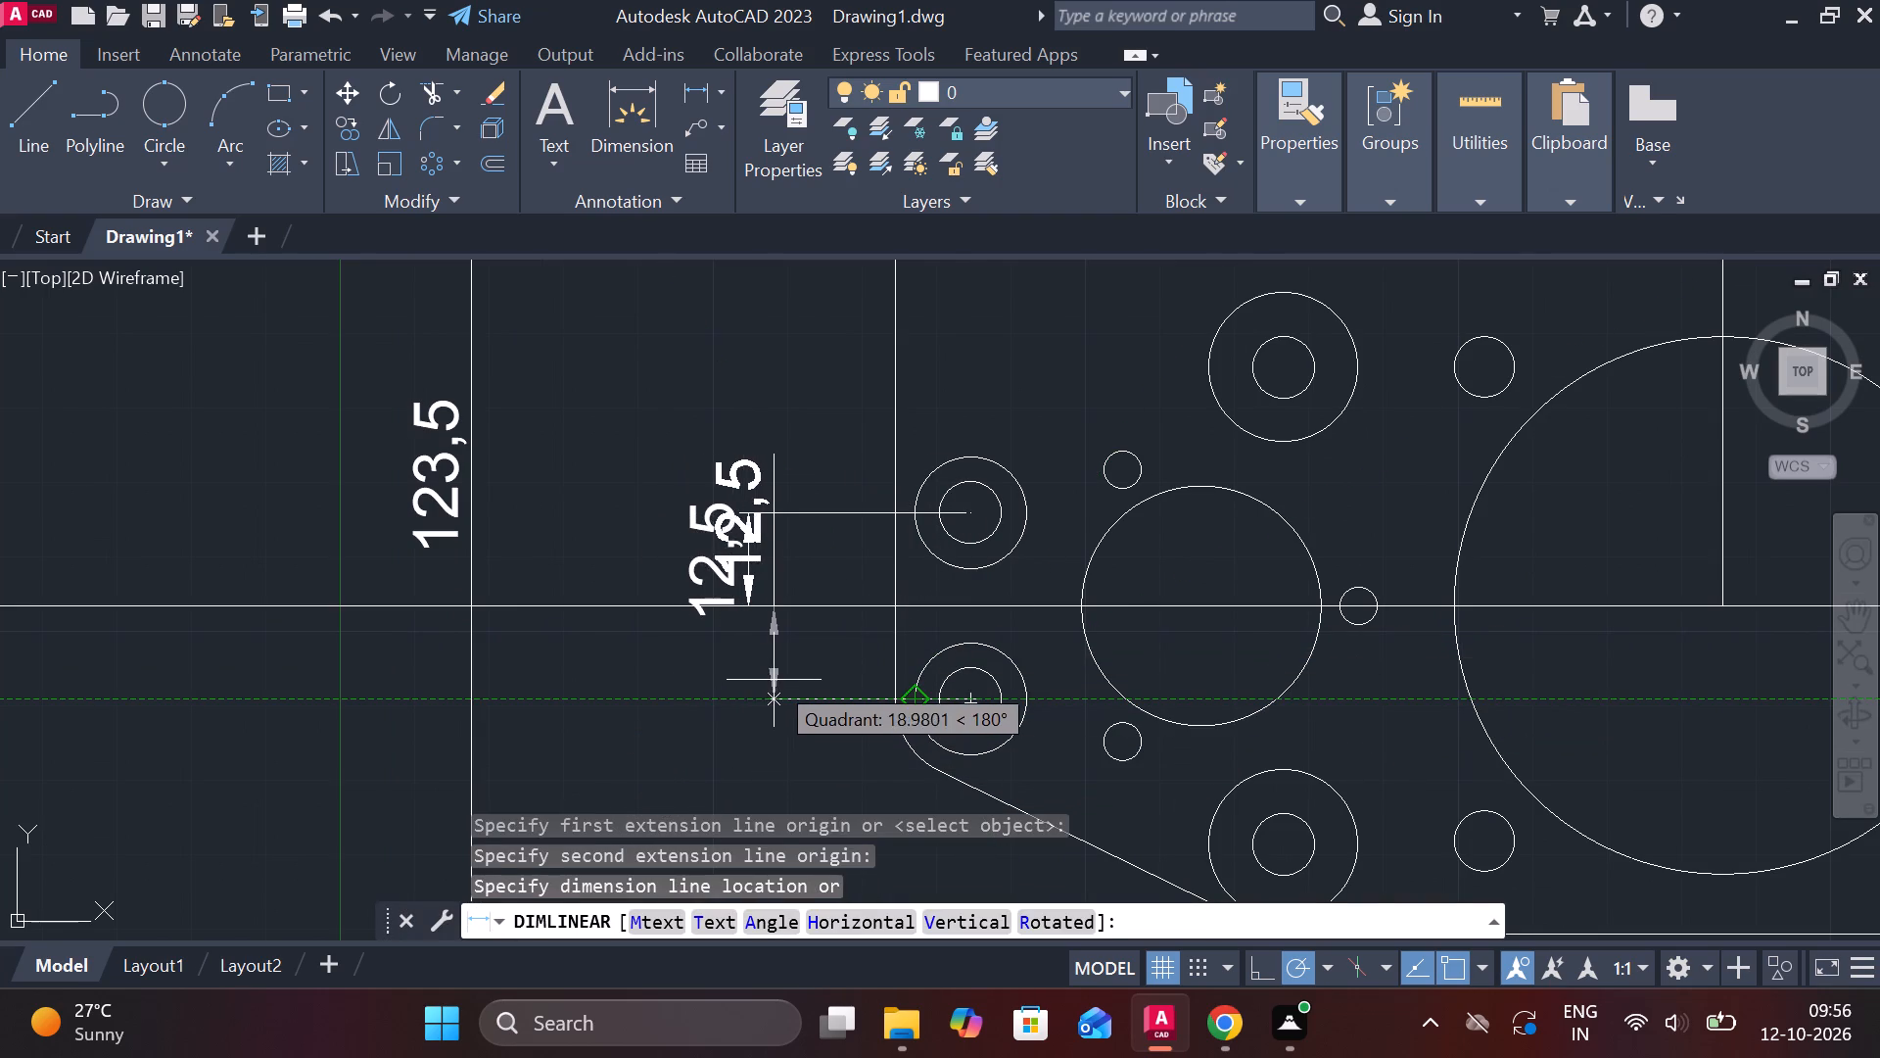
{"action": "left_click", "coordinate": [822, 671]}
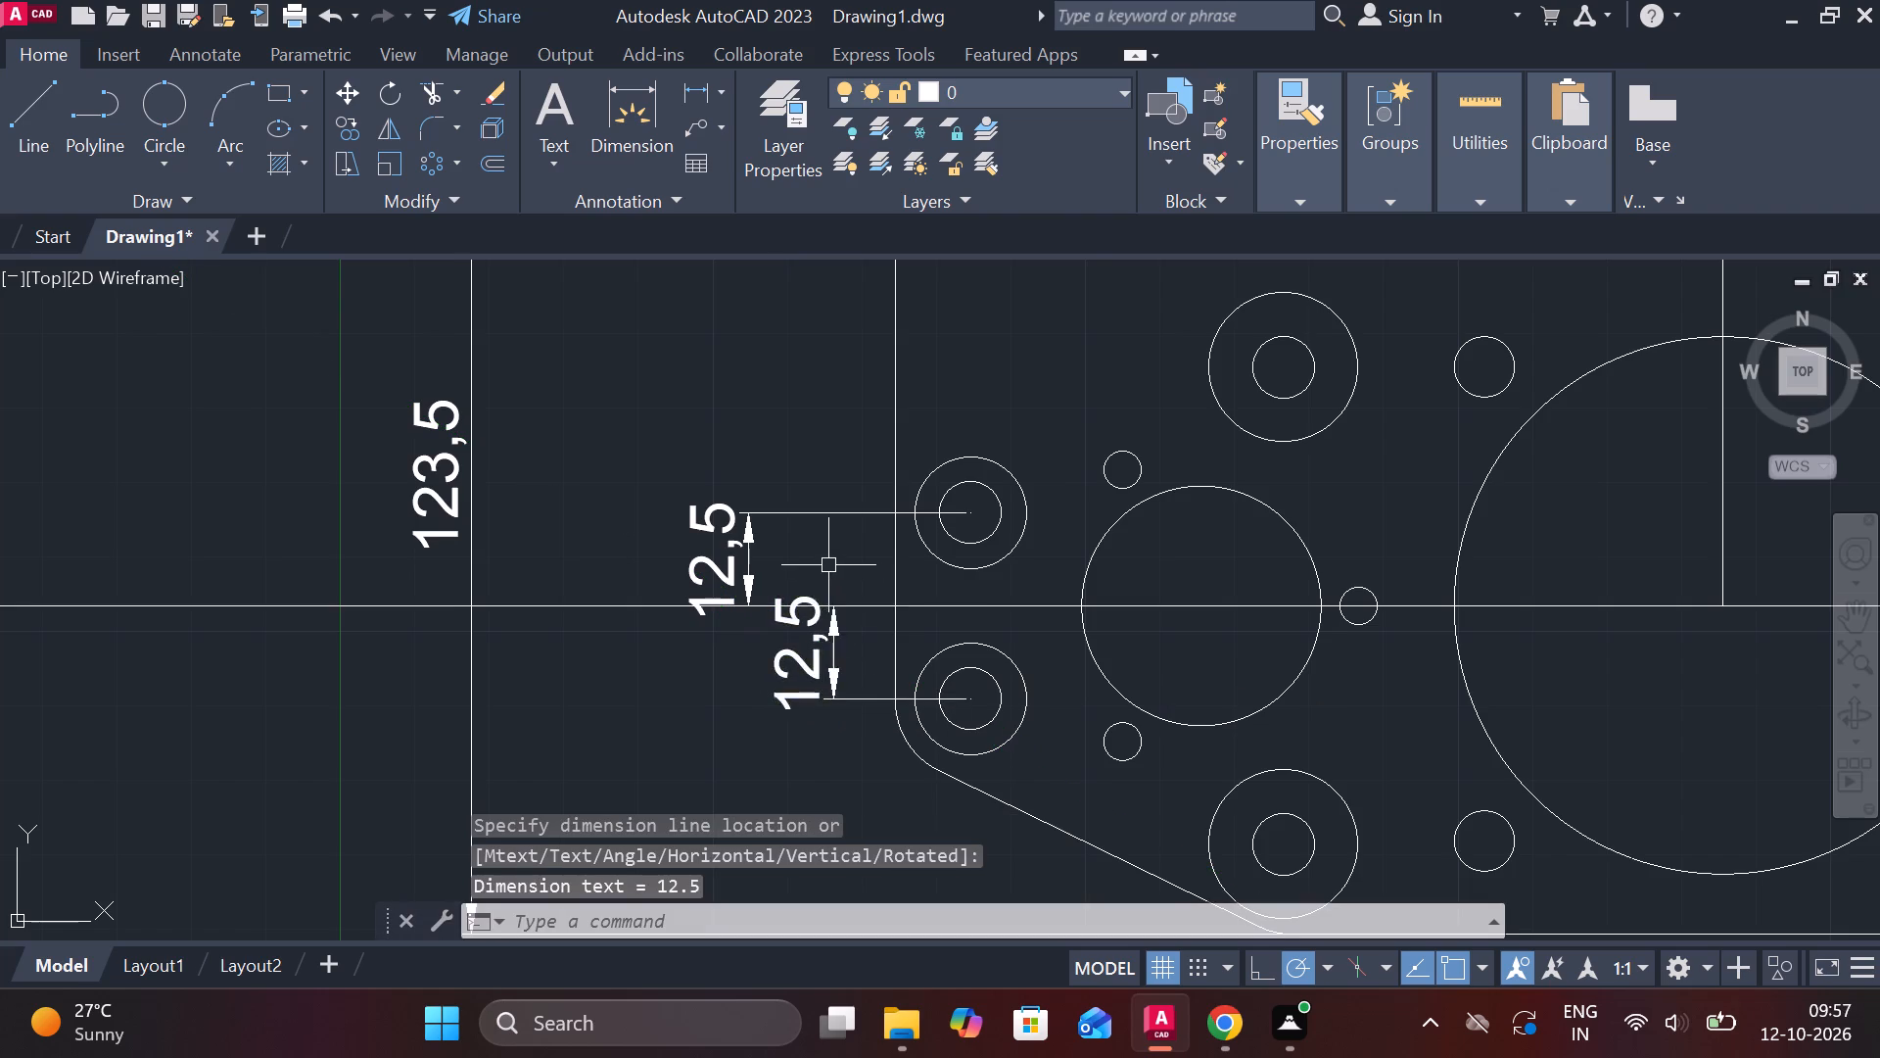
{"action": "middle_click_drag", "start_coordinate": [810, 563], "coordinate": [663, 418]}
{"action": "key", "text": "Escape"}
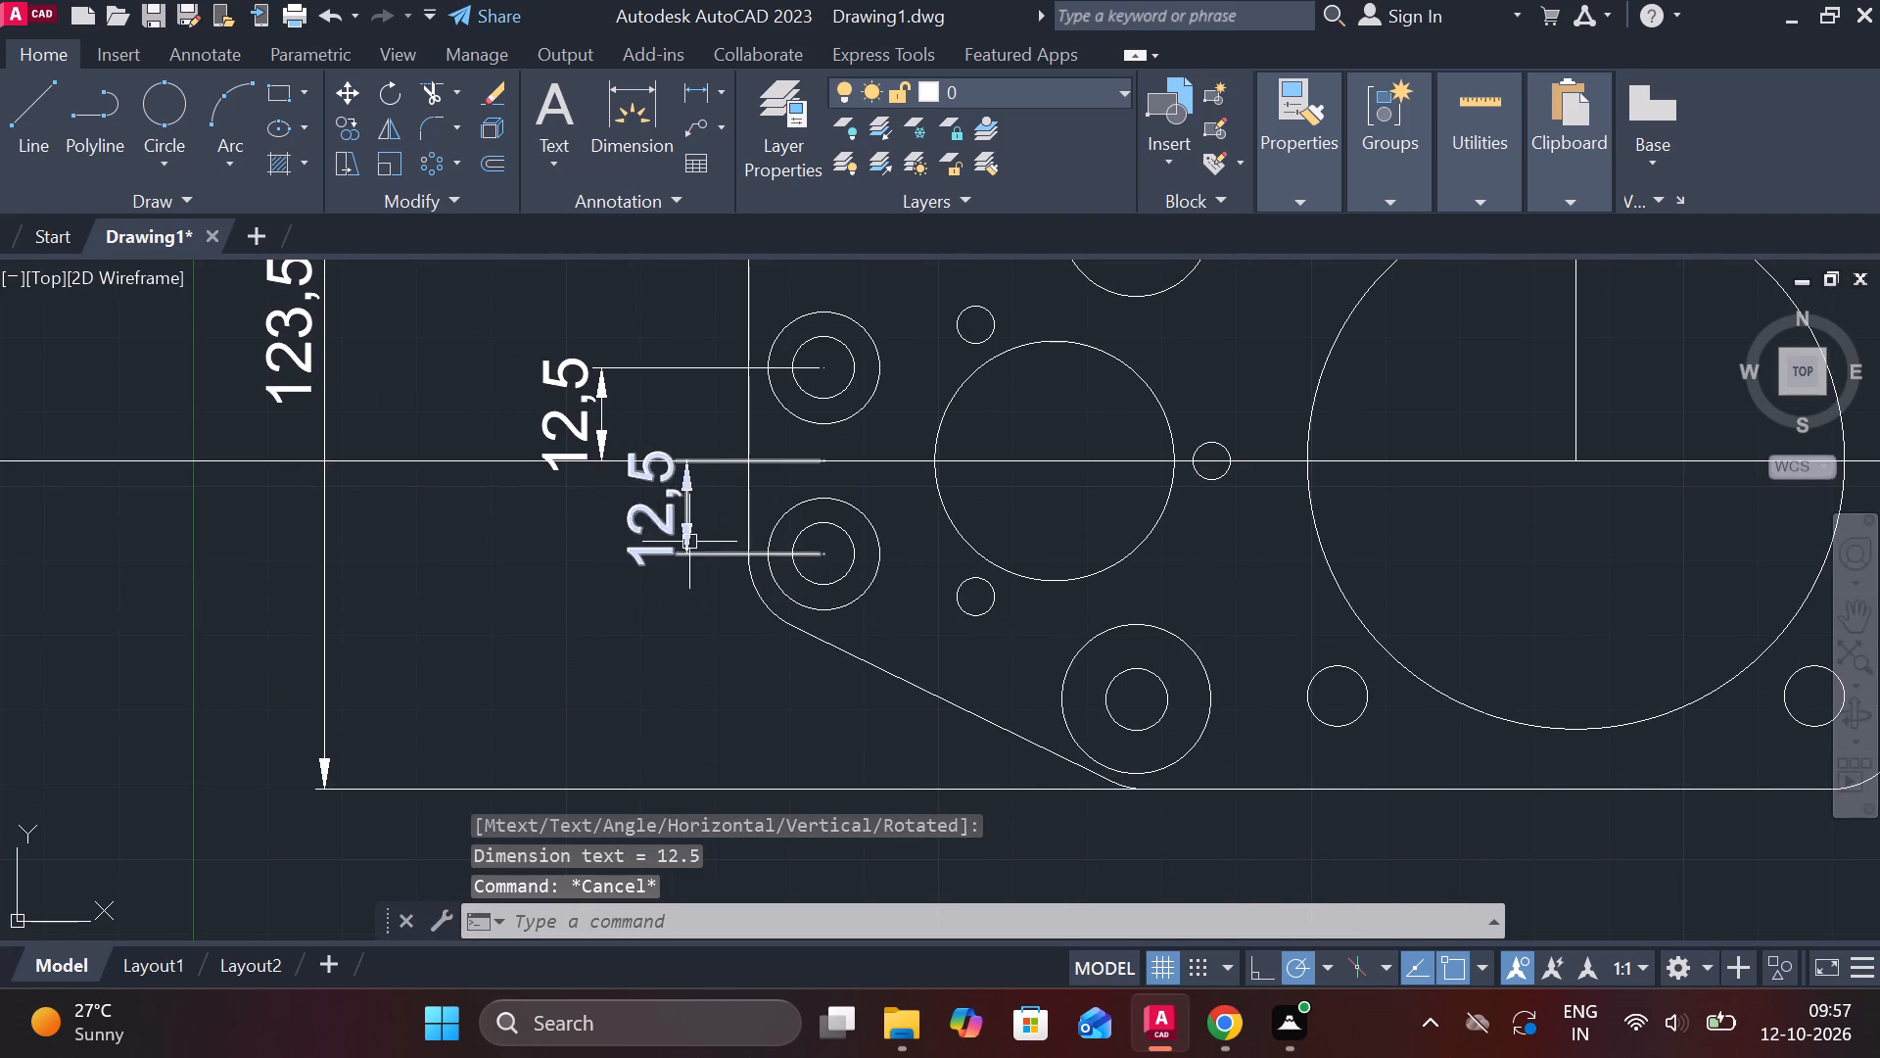
Add a horizontal linear dimension from the bottom edge below the large circle's centre to the medium circle's centre, placed just below the plate.
{"action": "middle_click_drag", "start_coordinate": [673, 544], "coordinate": [521, 294]}
{"action": "left_click", "coordinate": [681, 94]}
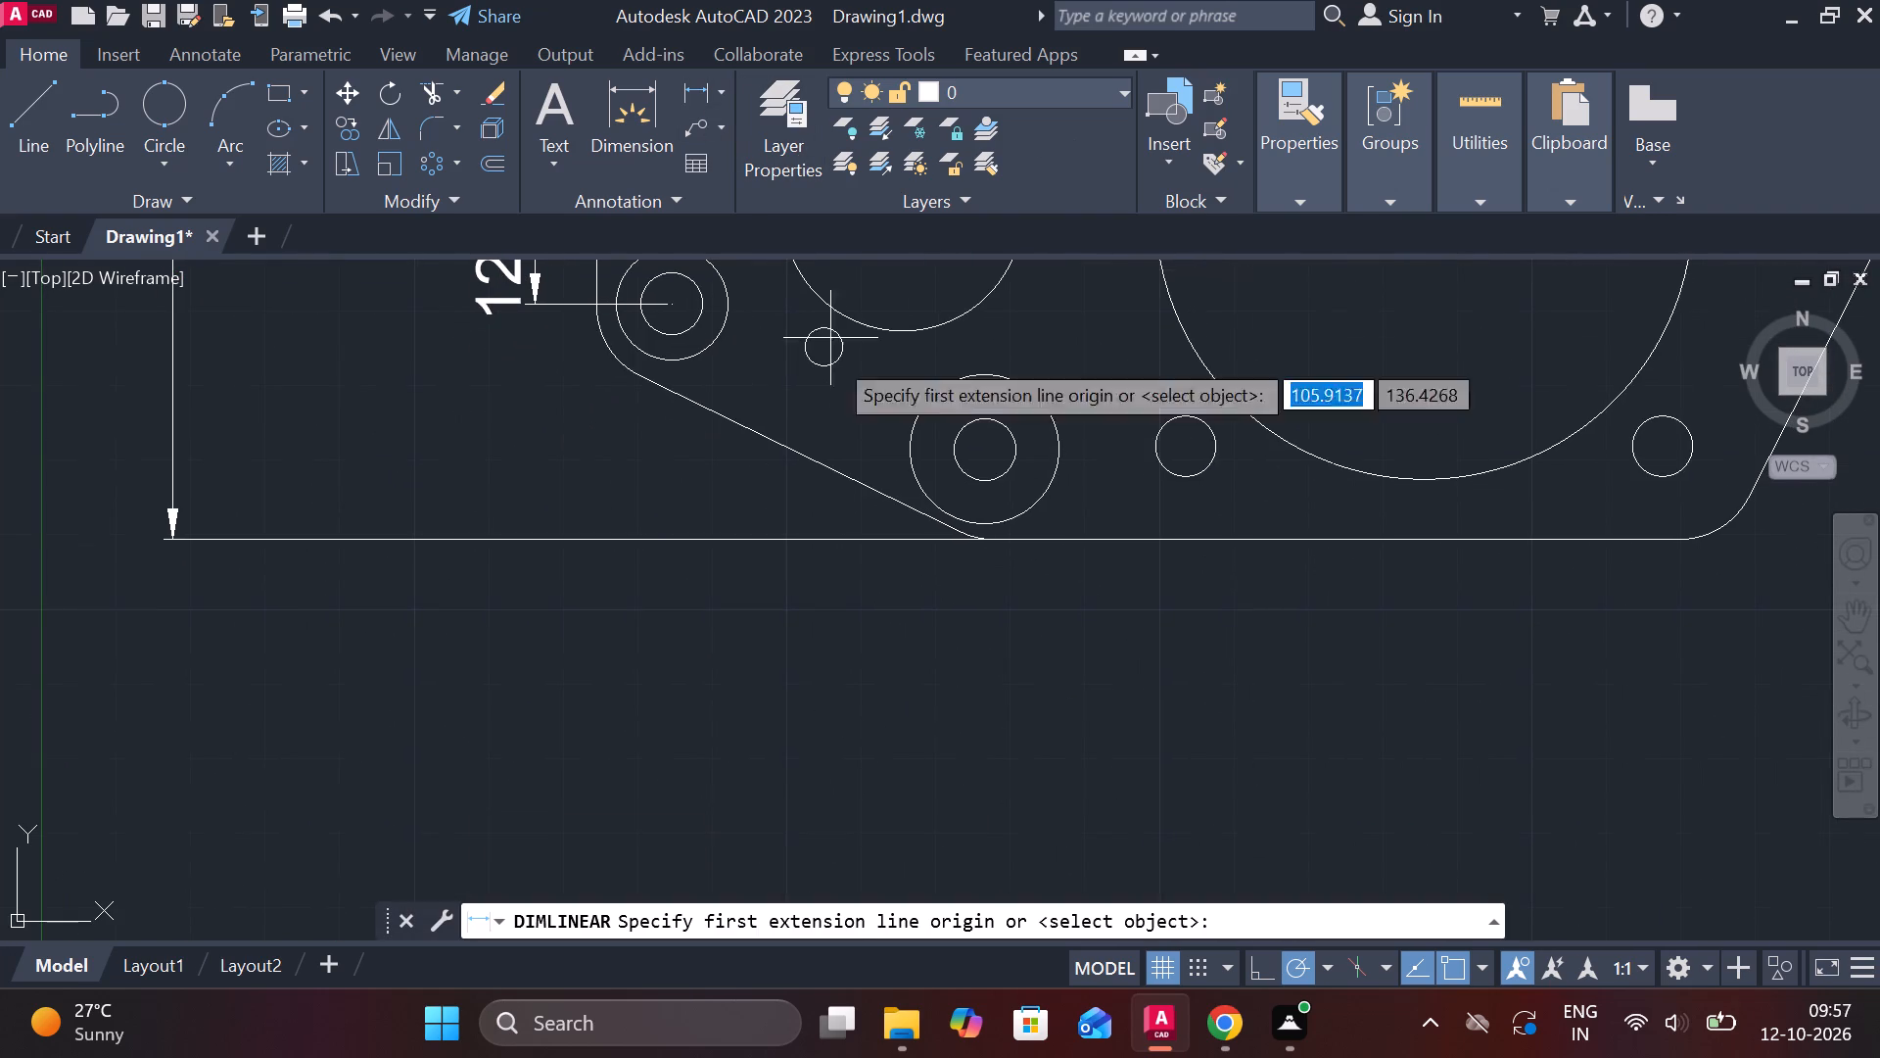
{"action": "scroll", "coordinate": [839, 614], "scroll_direction": "down", "scroll_amount": 2}
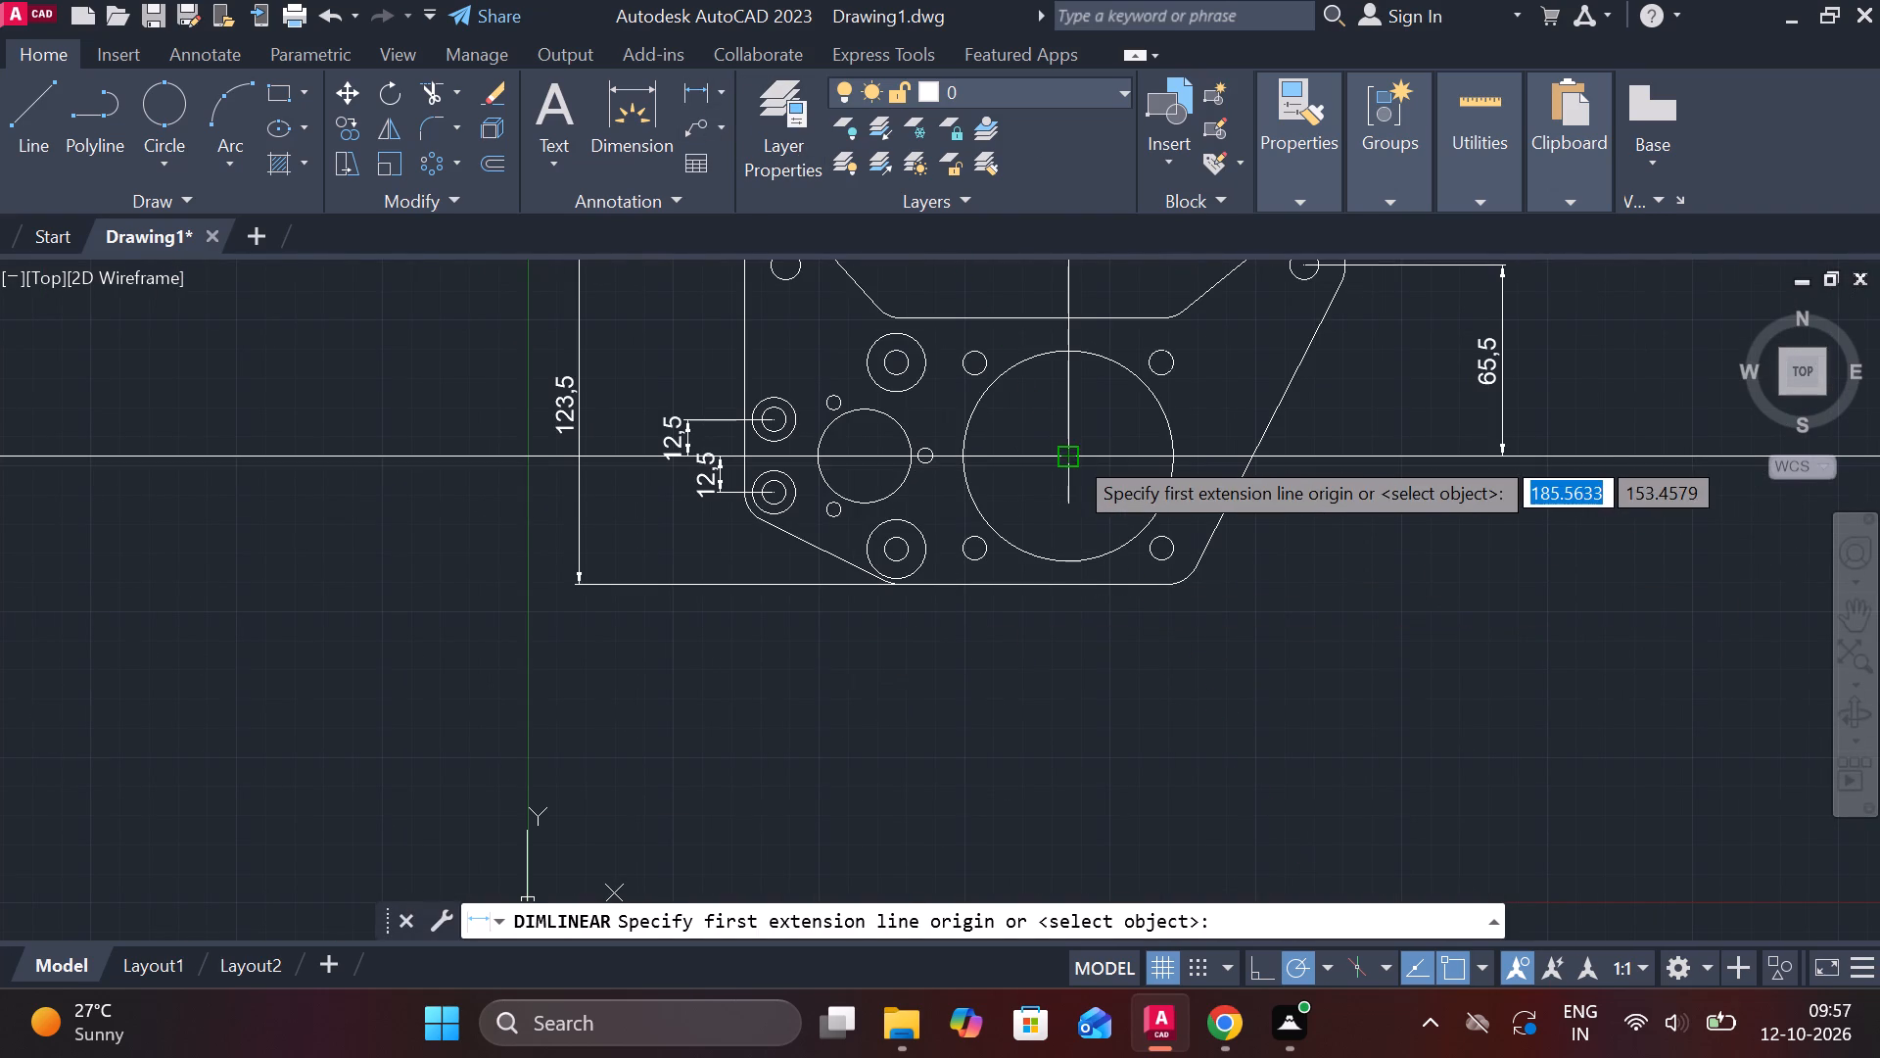
{"action": "left_click", "coordinate": [1072, 595]}
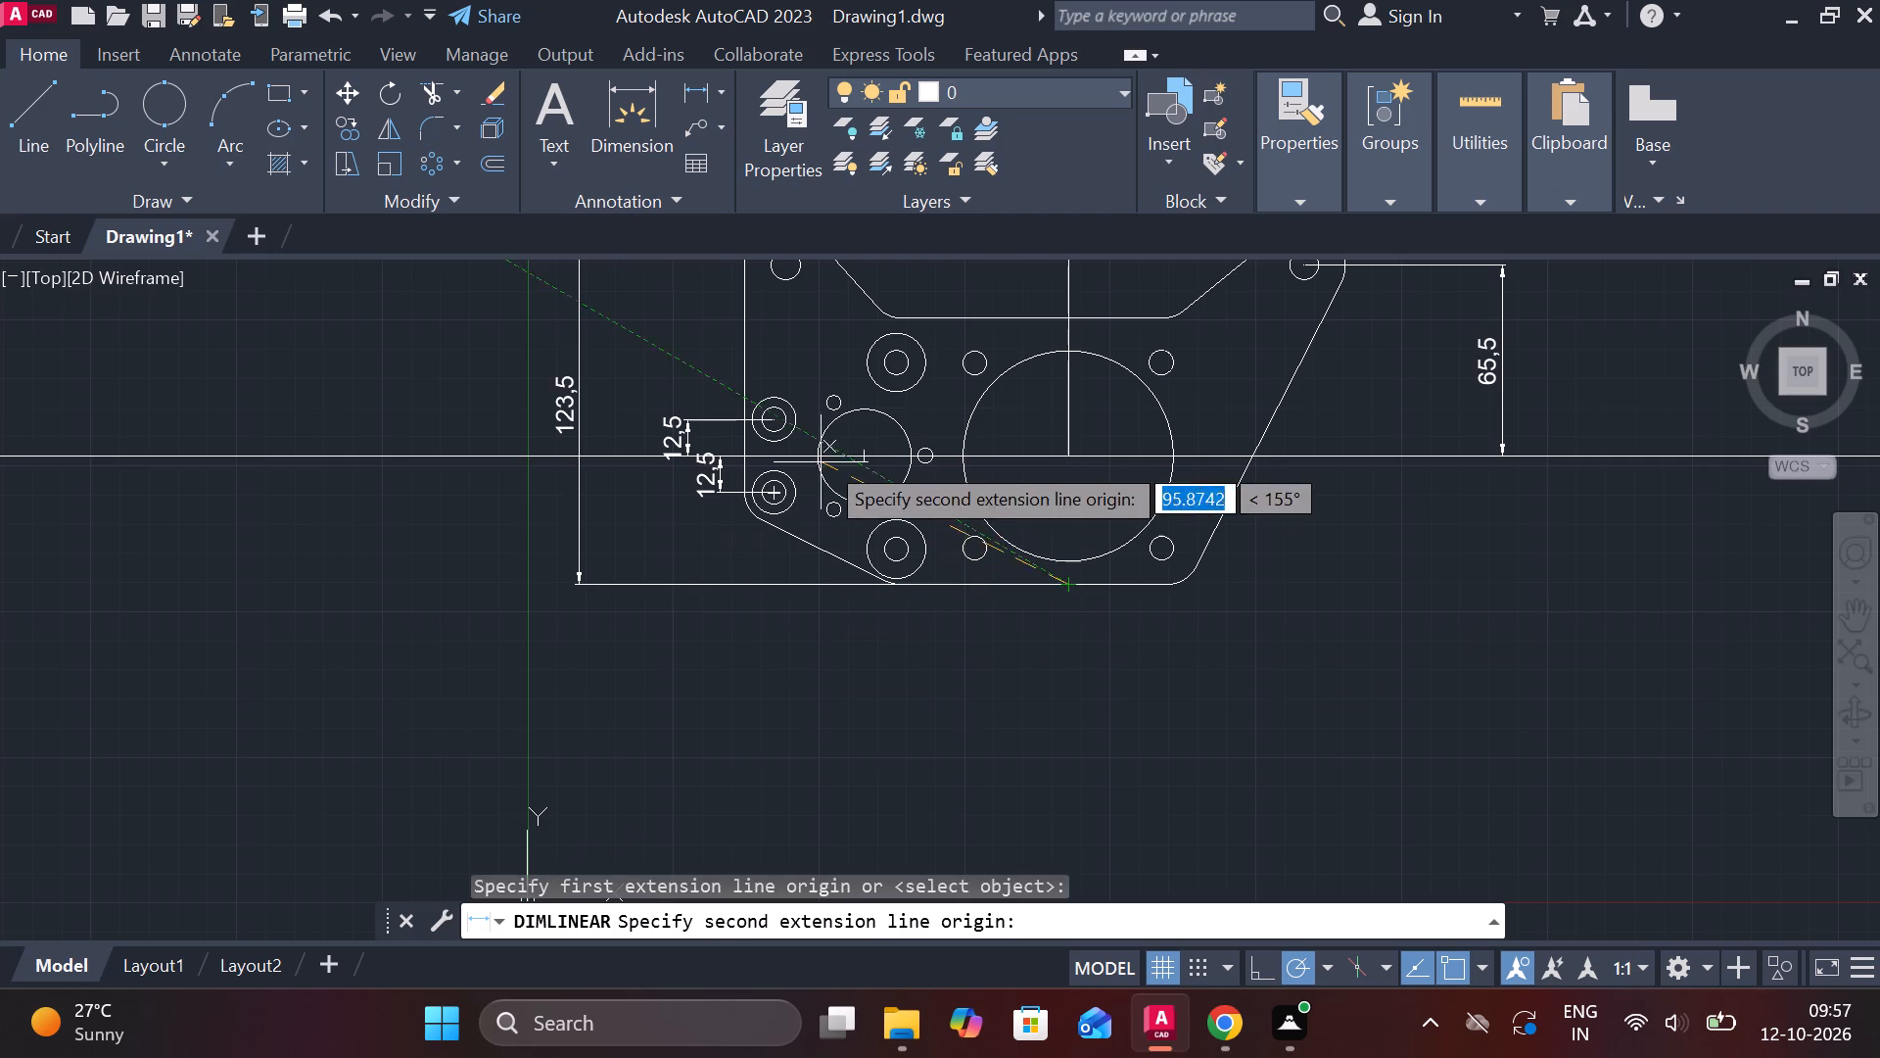
{"action": "left_click", "coordinate": [865, 456]}
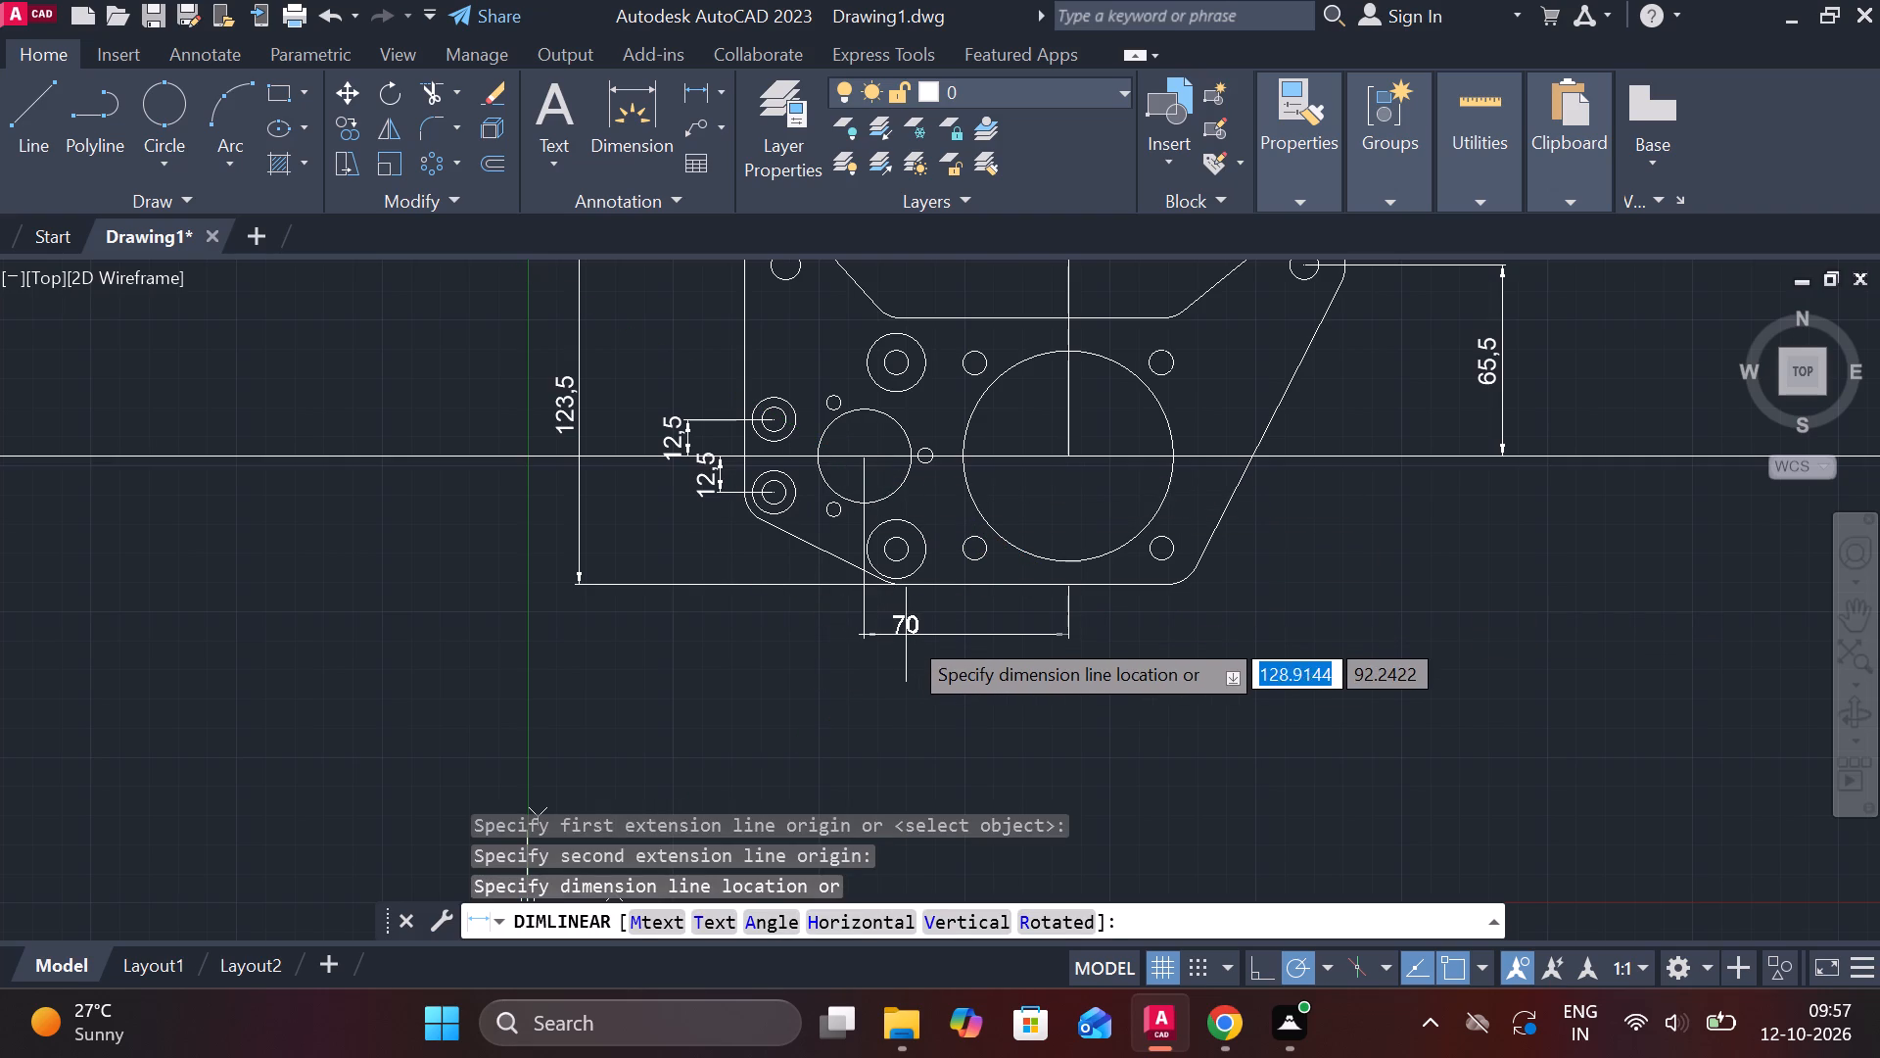
{"action": "left_click", "coordinate": [926, 620]}
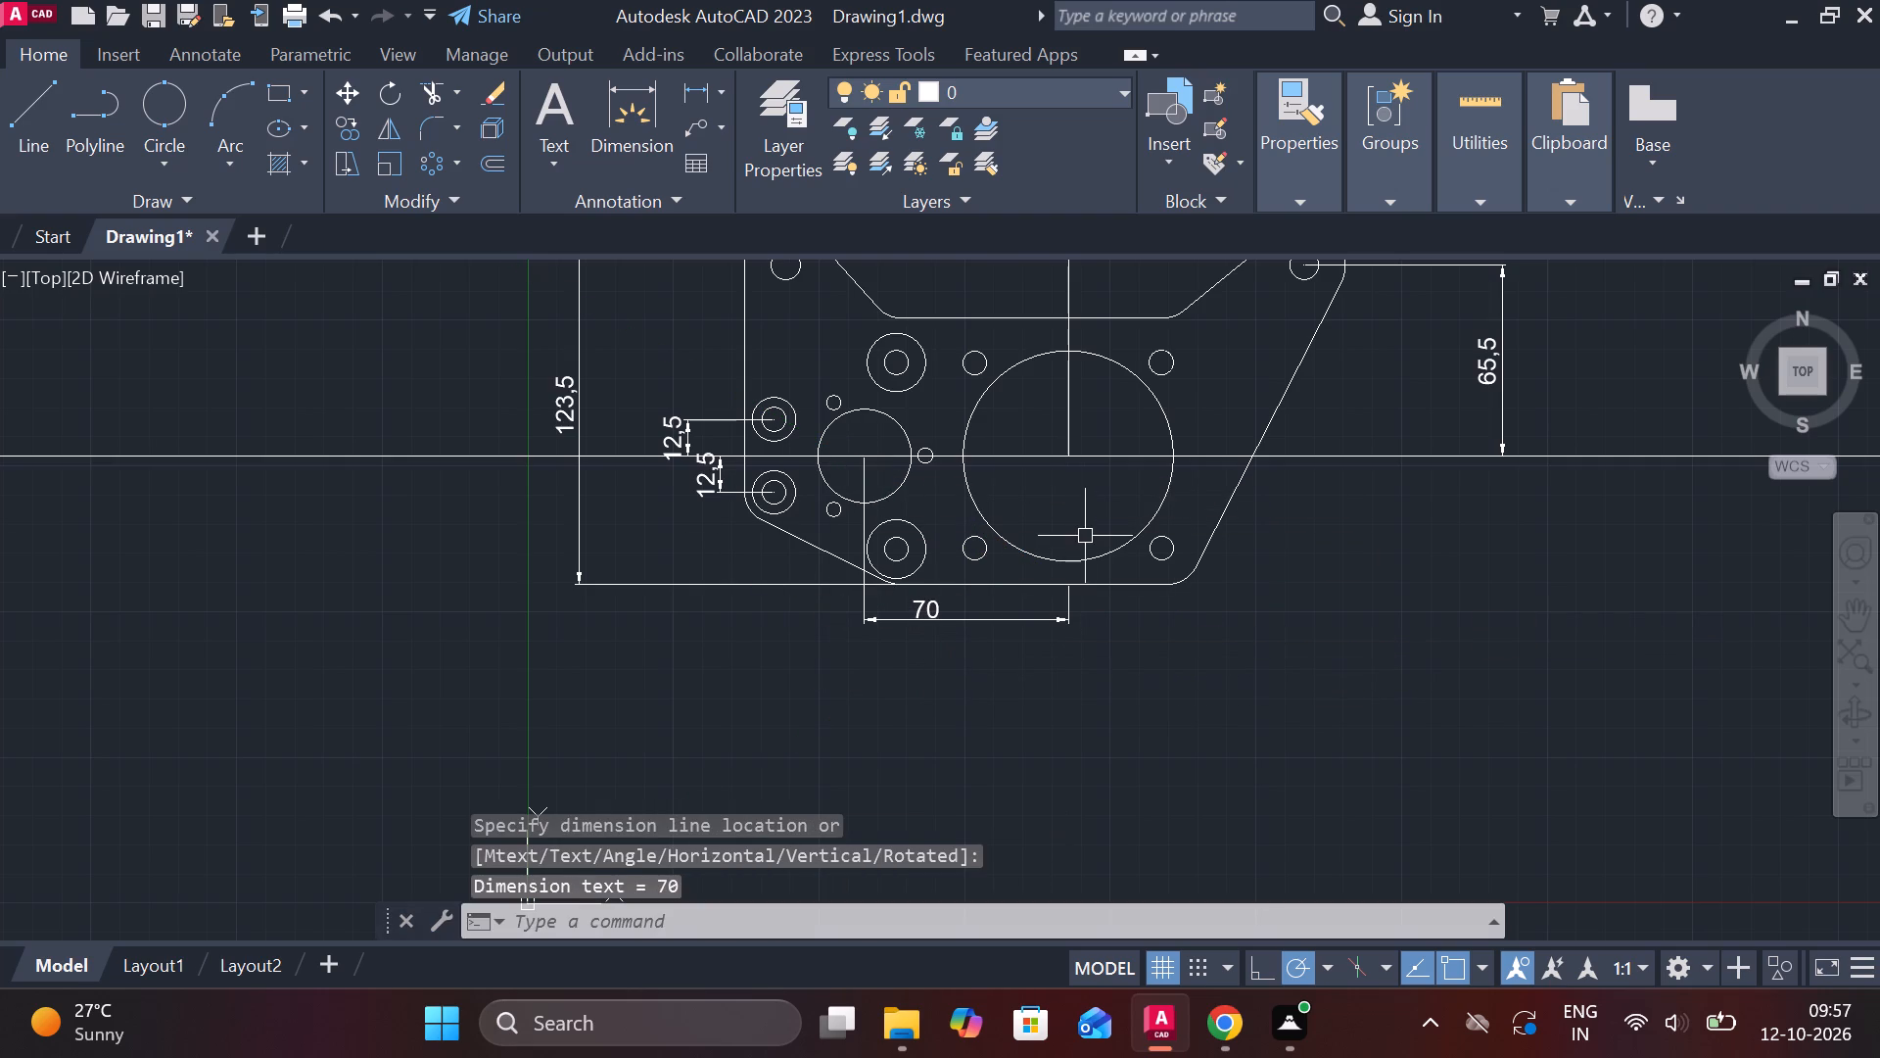
Add a horizontal linear dimension from the 70 dimension's right end to the lower left-edge double-circle hole's centre, placed below the 70 dimension.
{"action": "key", "text": "space"}
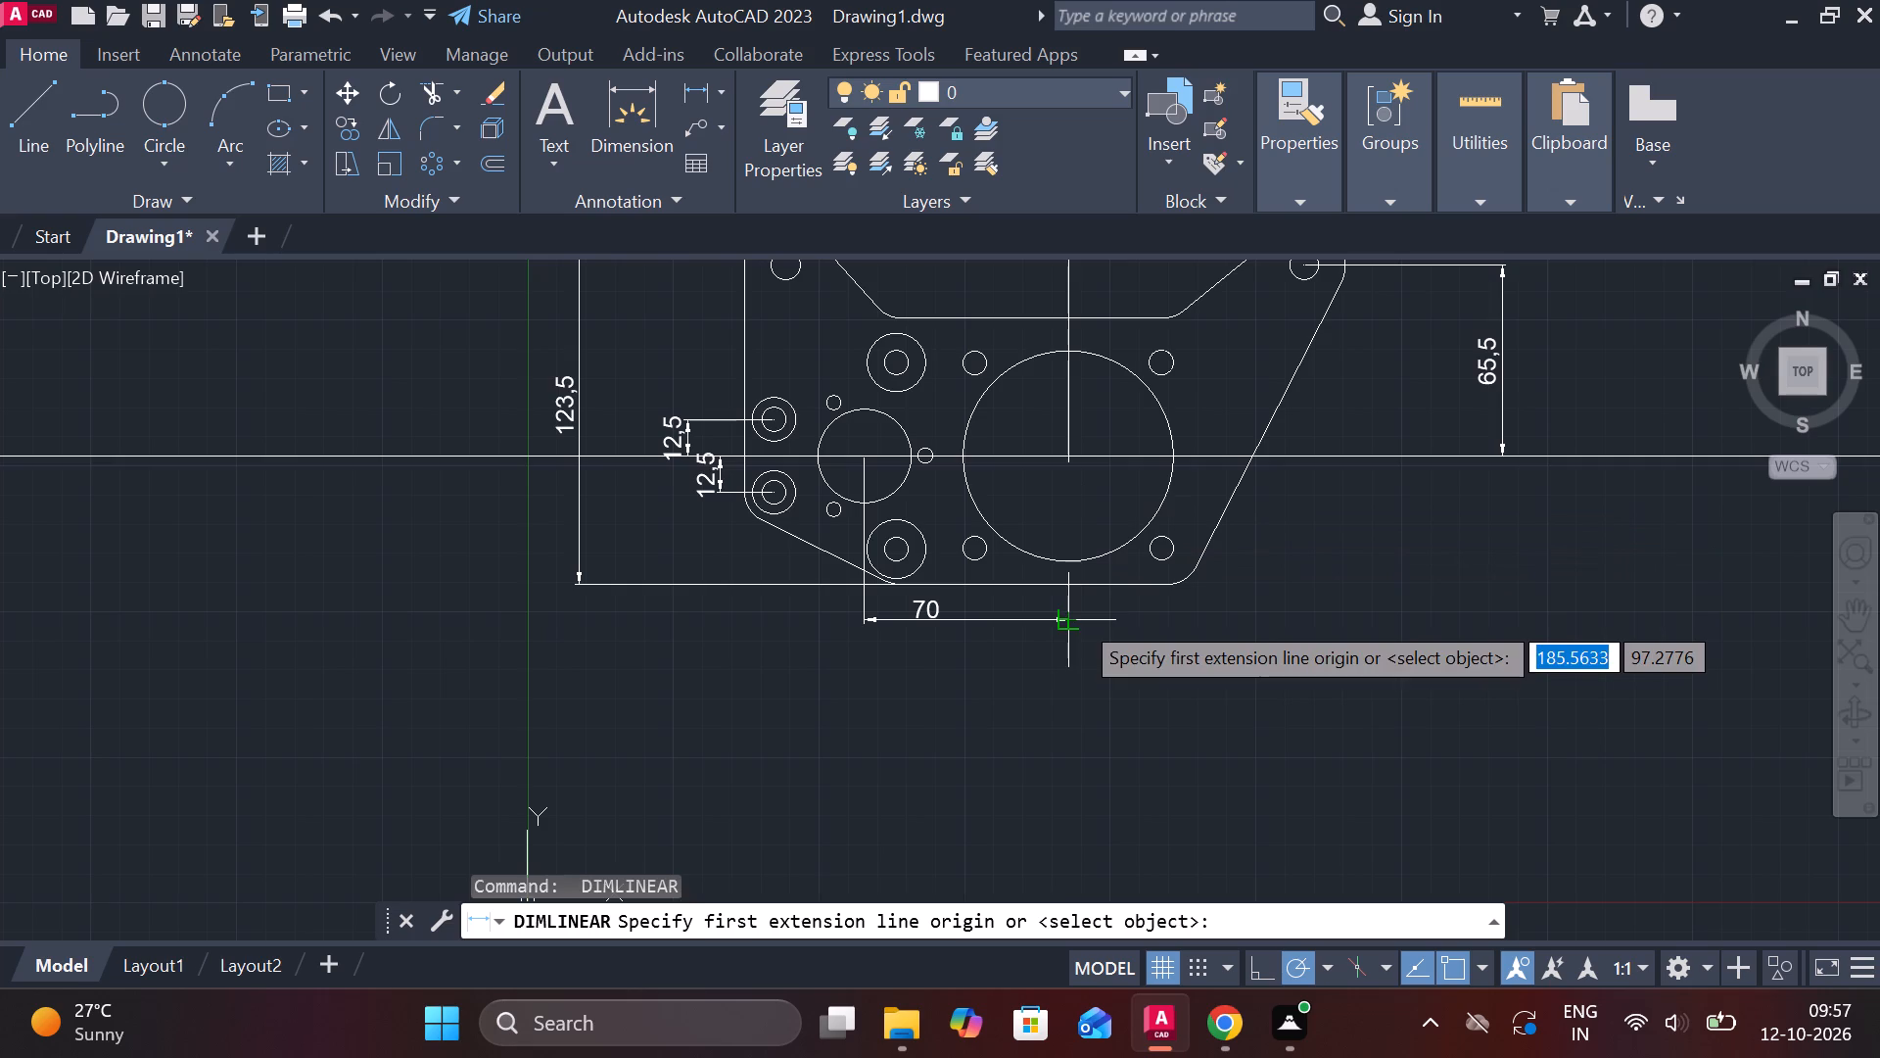
{"action": "left_click", "coordinate": [1078, 618]}
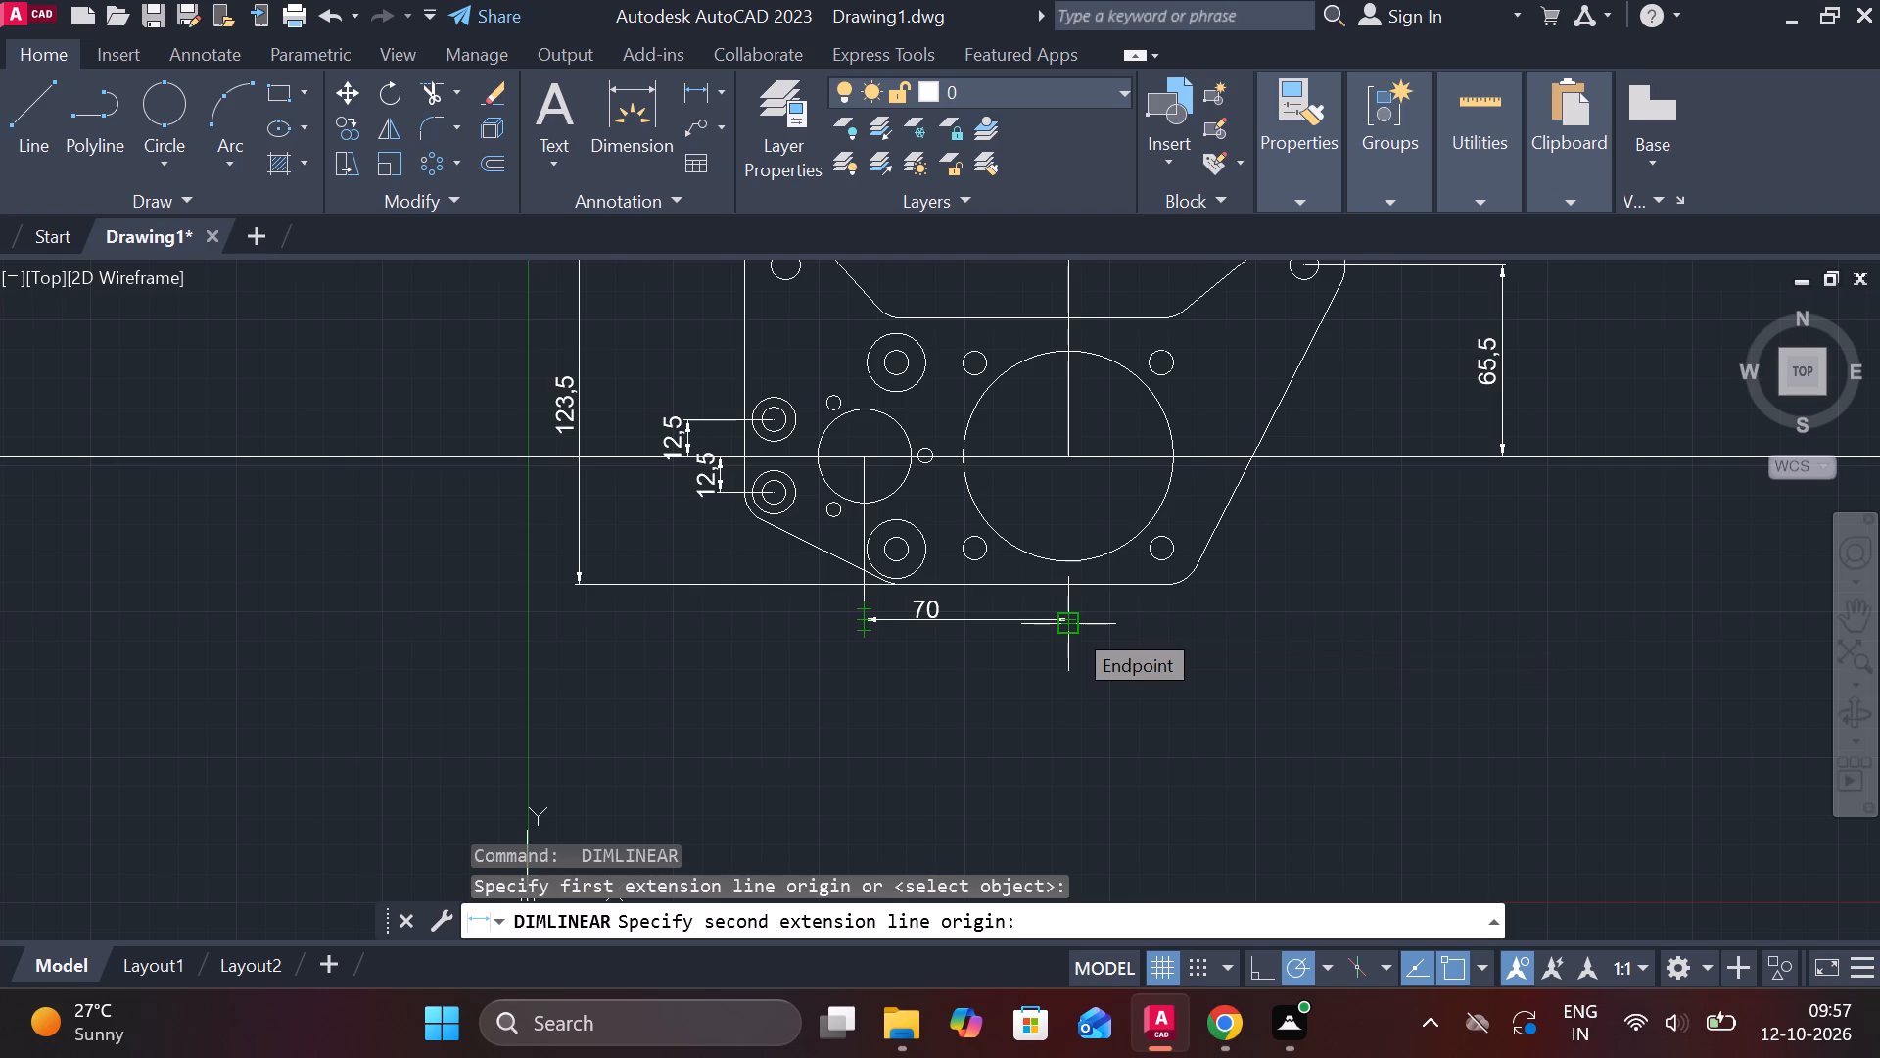
{"action": "left_click", "coordinate": [772, 492]}
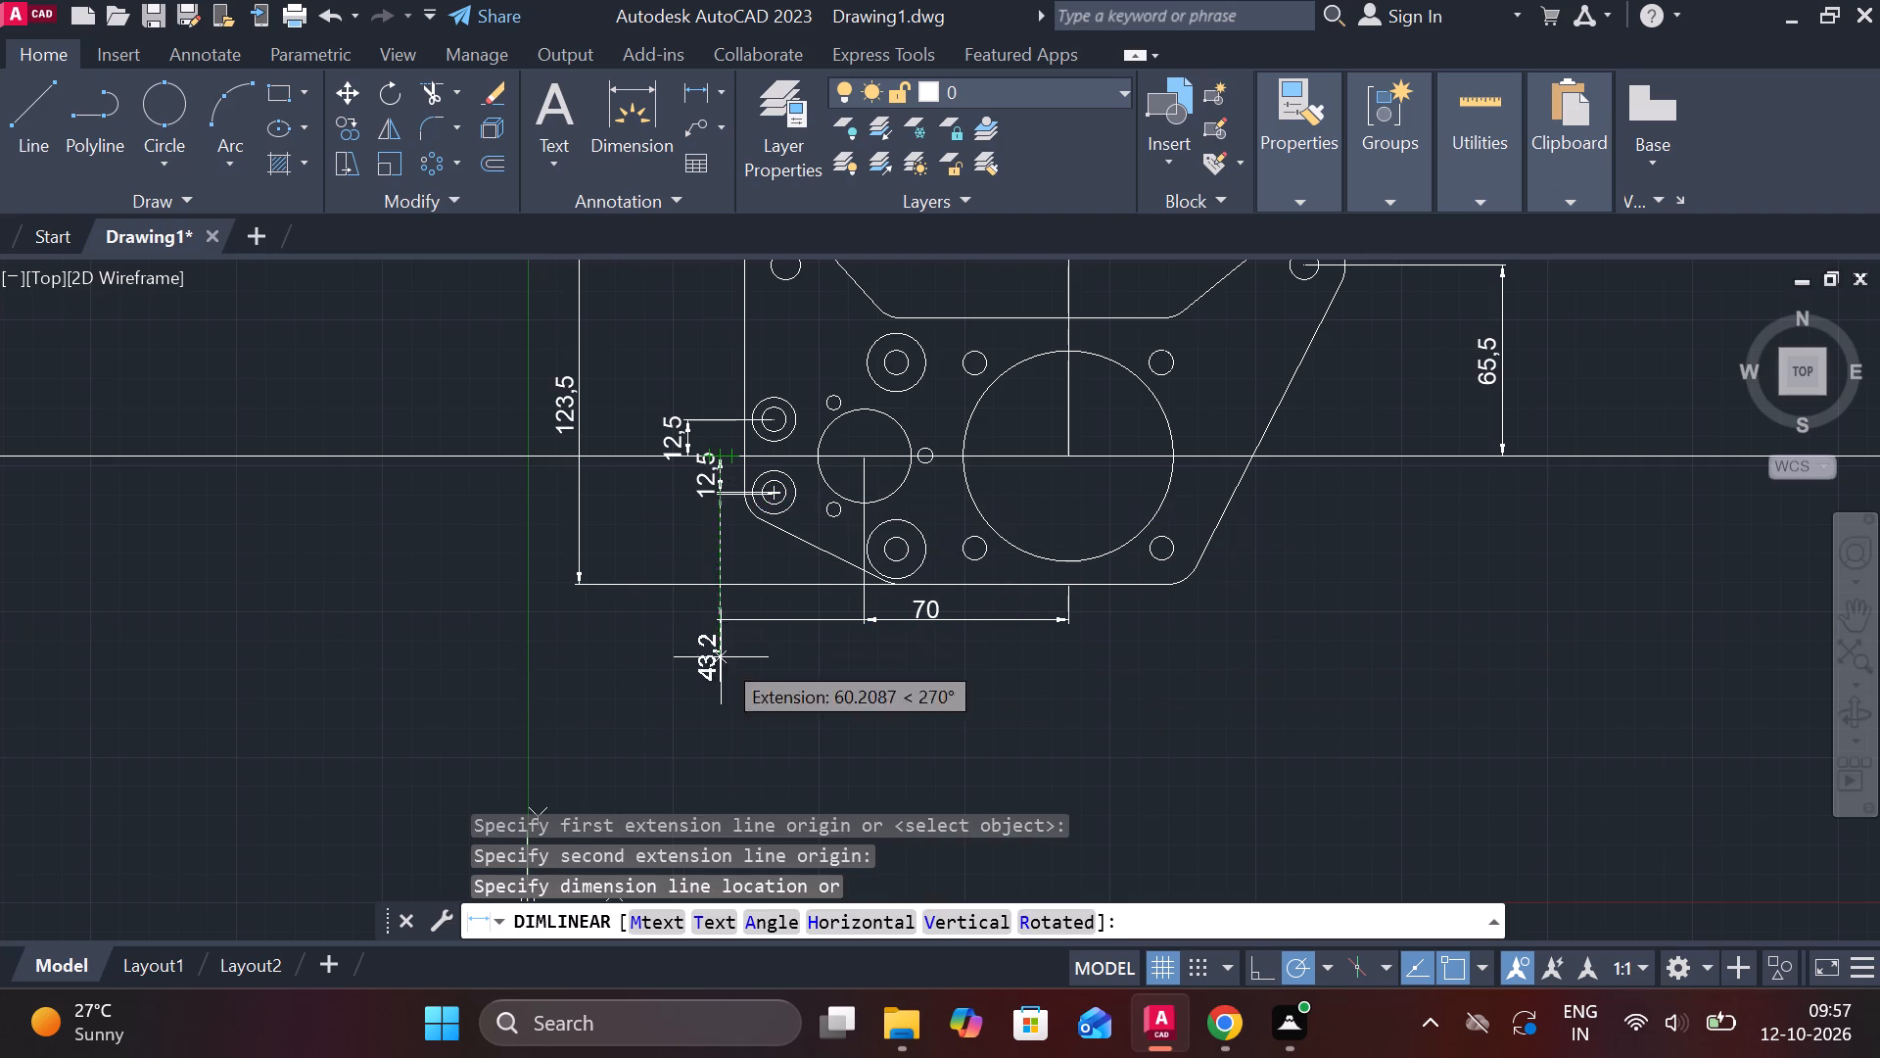
{"action": "scroll", "coordinate": [848, 664], "scroll_direction": "up", "scroll_amount": 2}
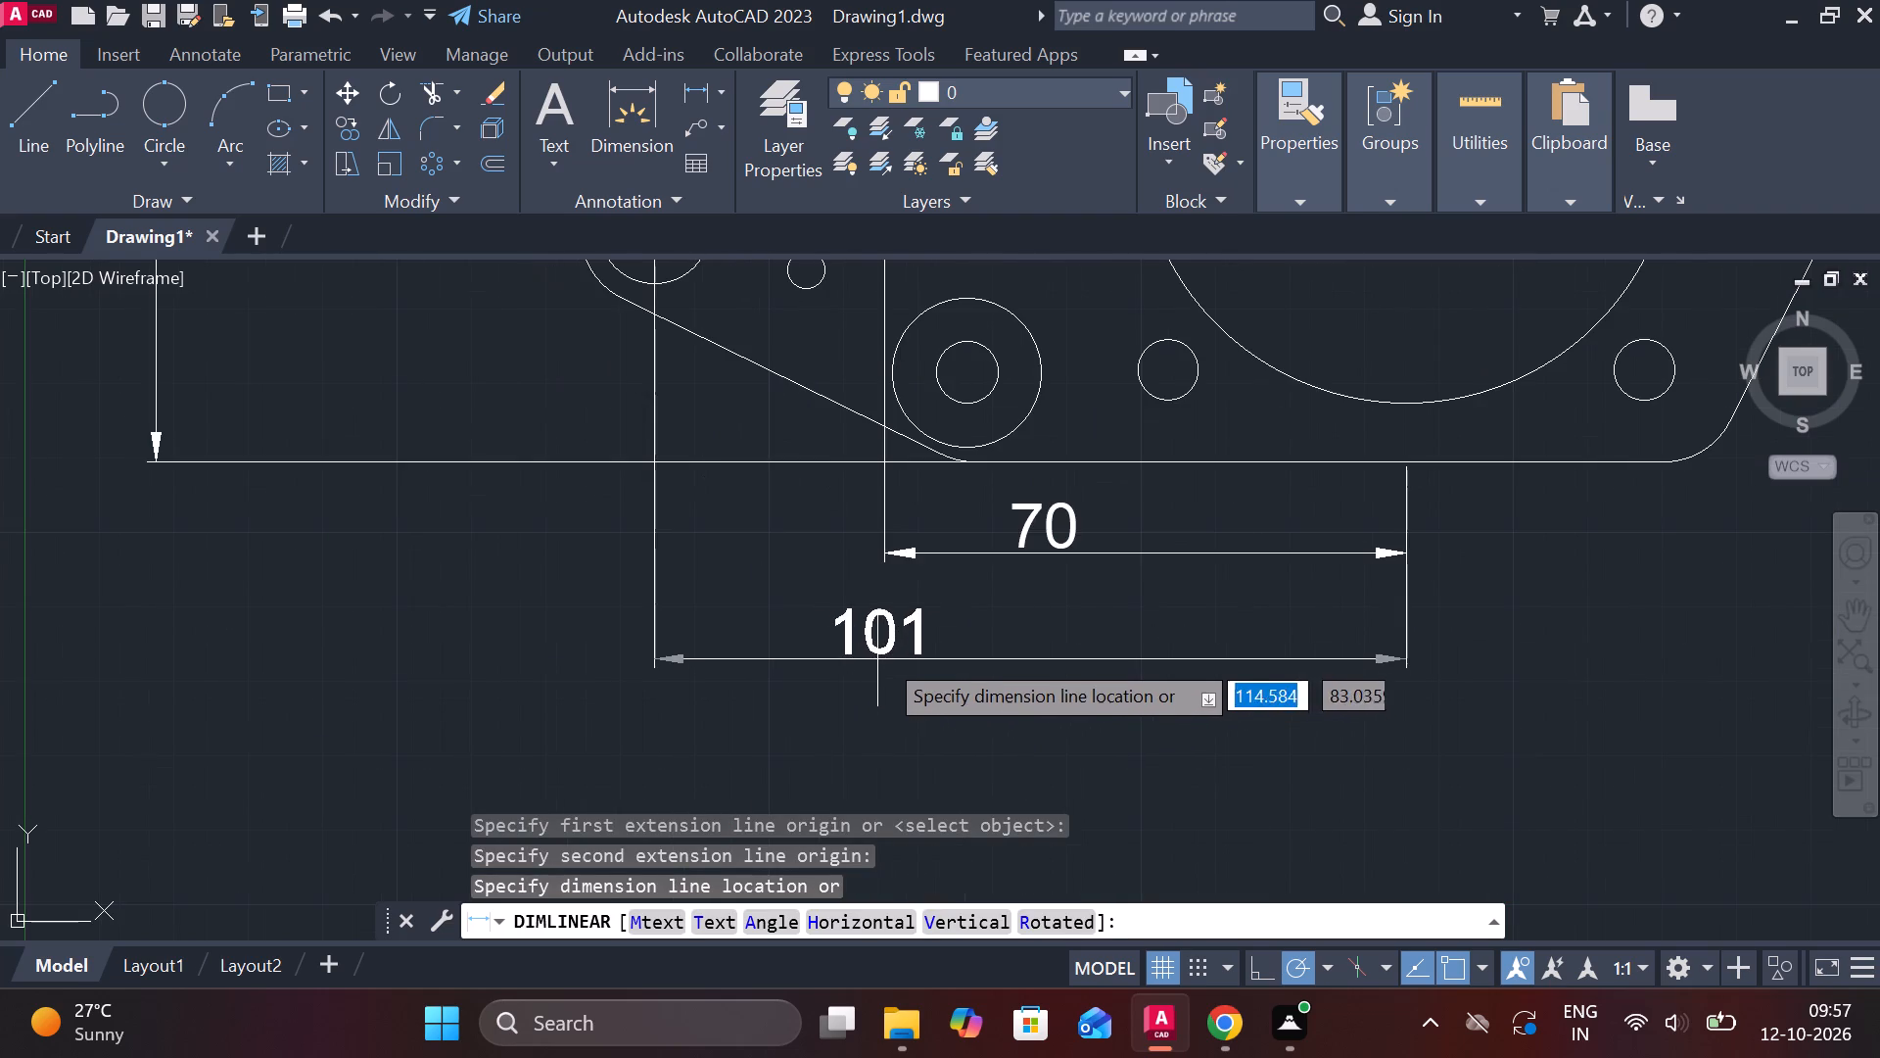
{"action": "left_click", "coordinate": [976, 645]}
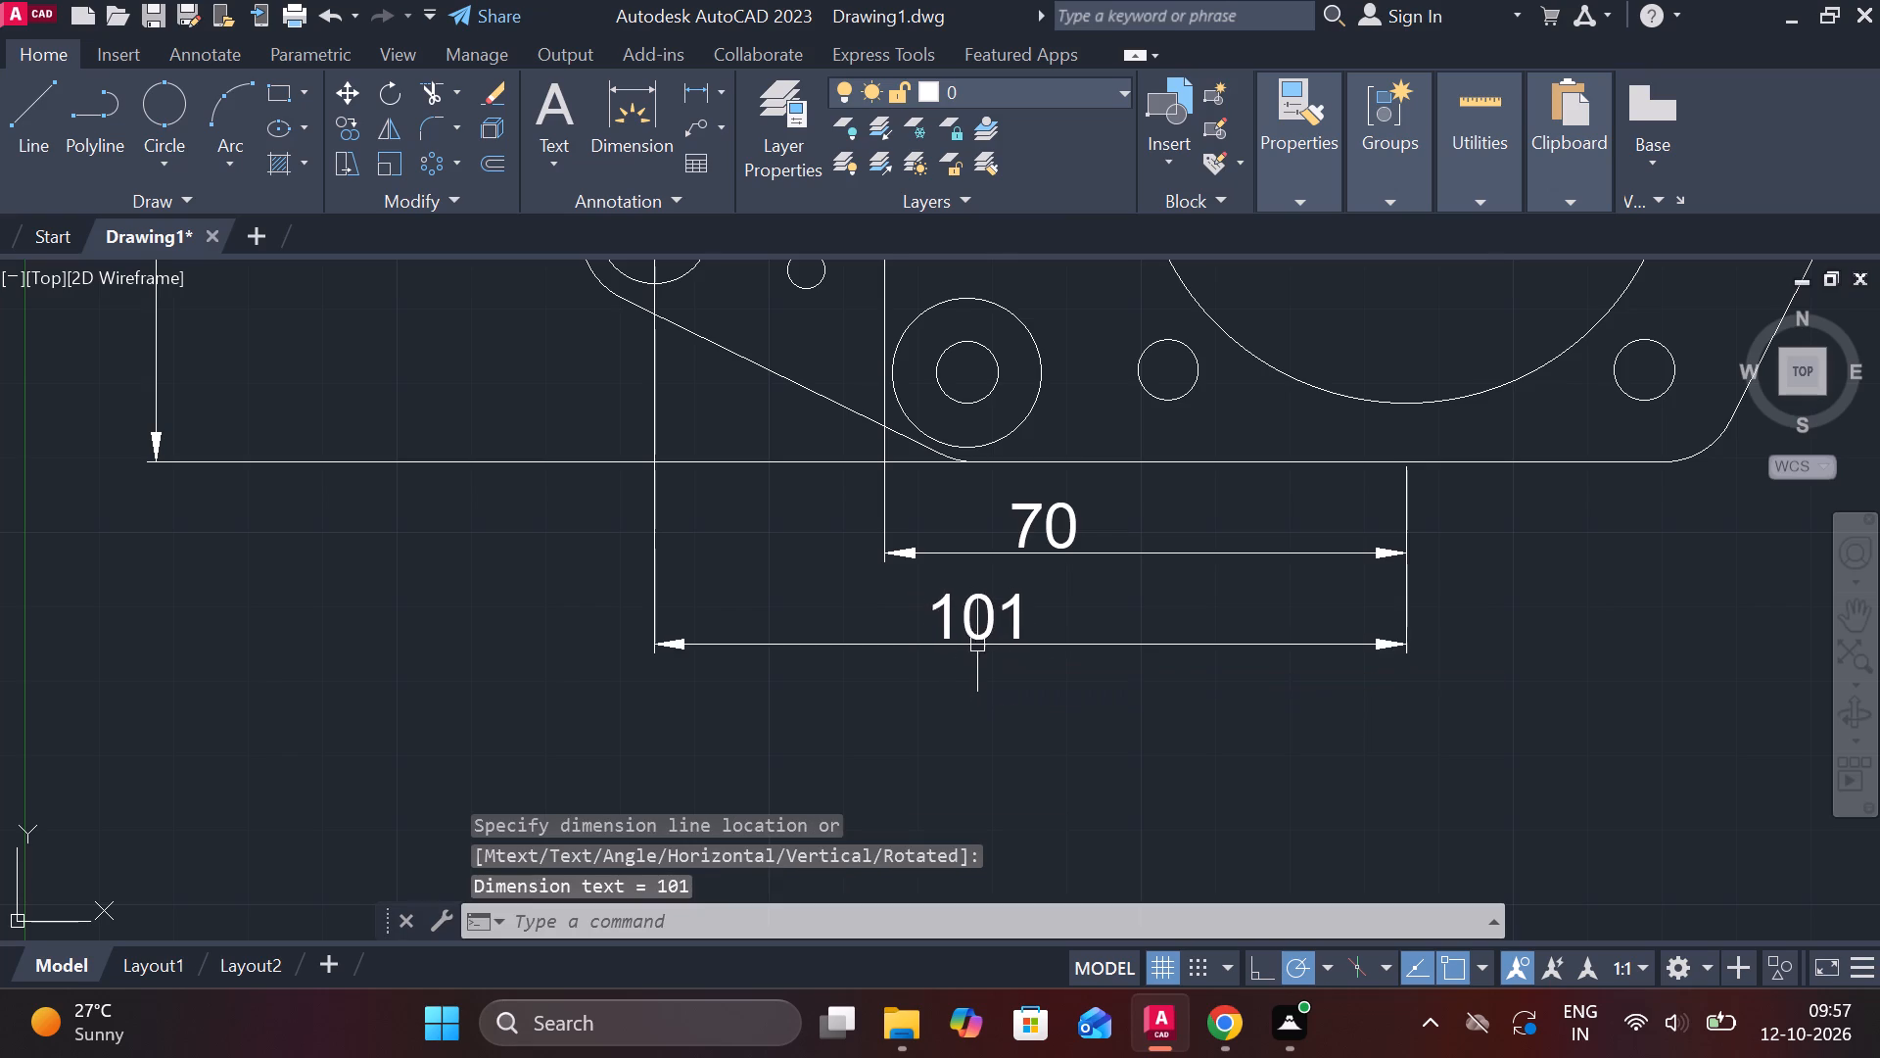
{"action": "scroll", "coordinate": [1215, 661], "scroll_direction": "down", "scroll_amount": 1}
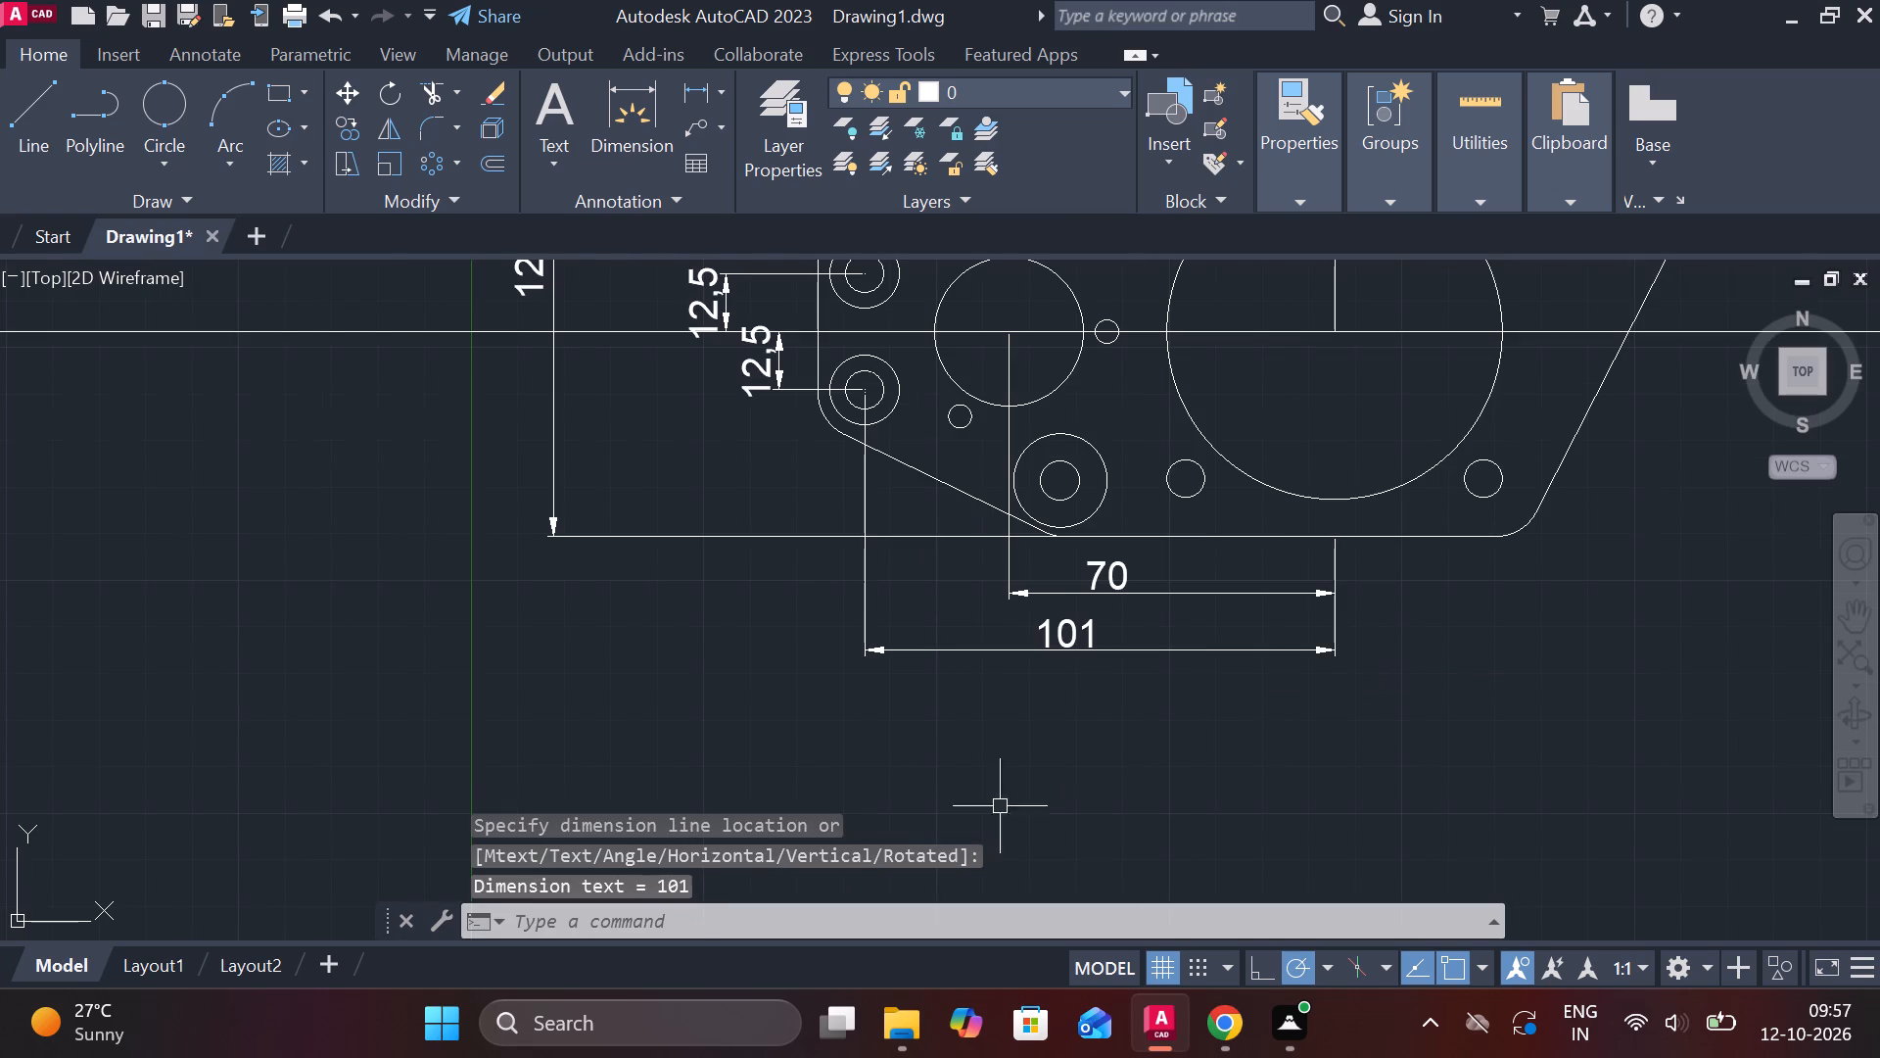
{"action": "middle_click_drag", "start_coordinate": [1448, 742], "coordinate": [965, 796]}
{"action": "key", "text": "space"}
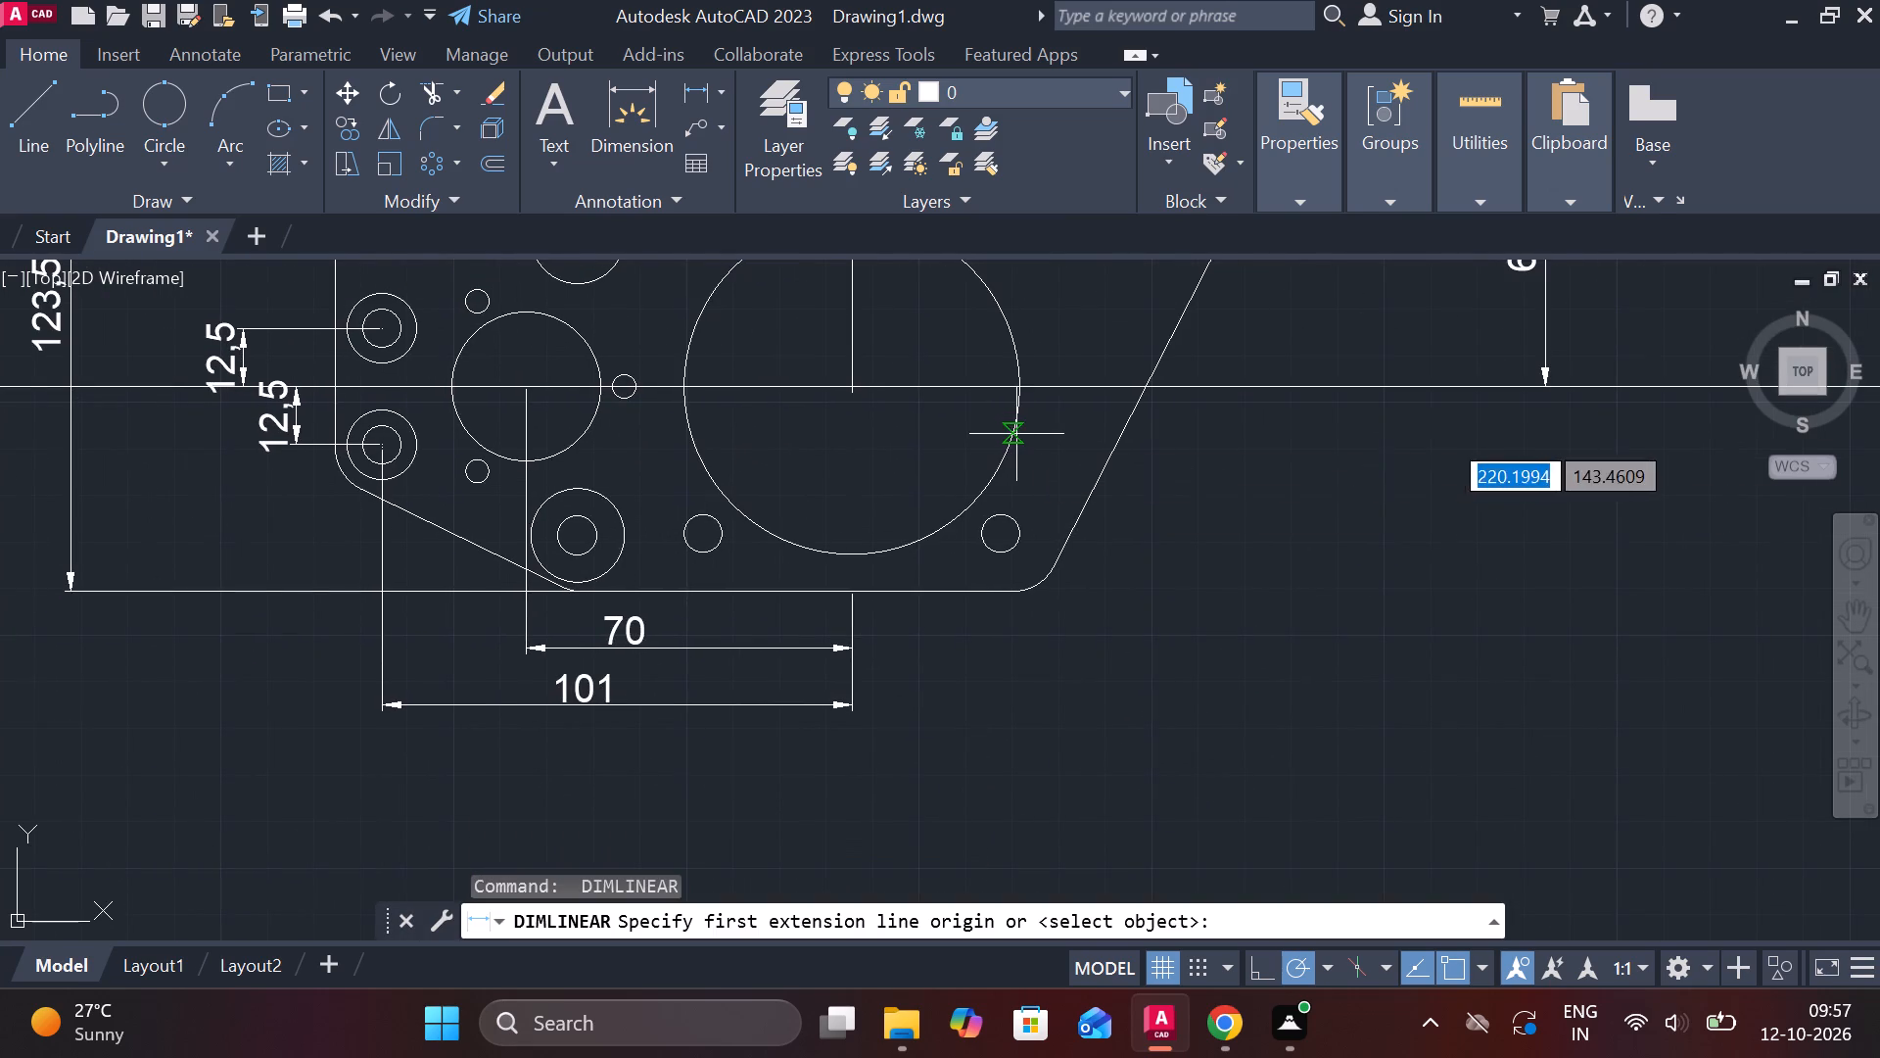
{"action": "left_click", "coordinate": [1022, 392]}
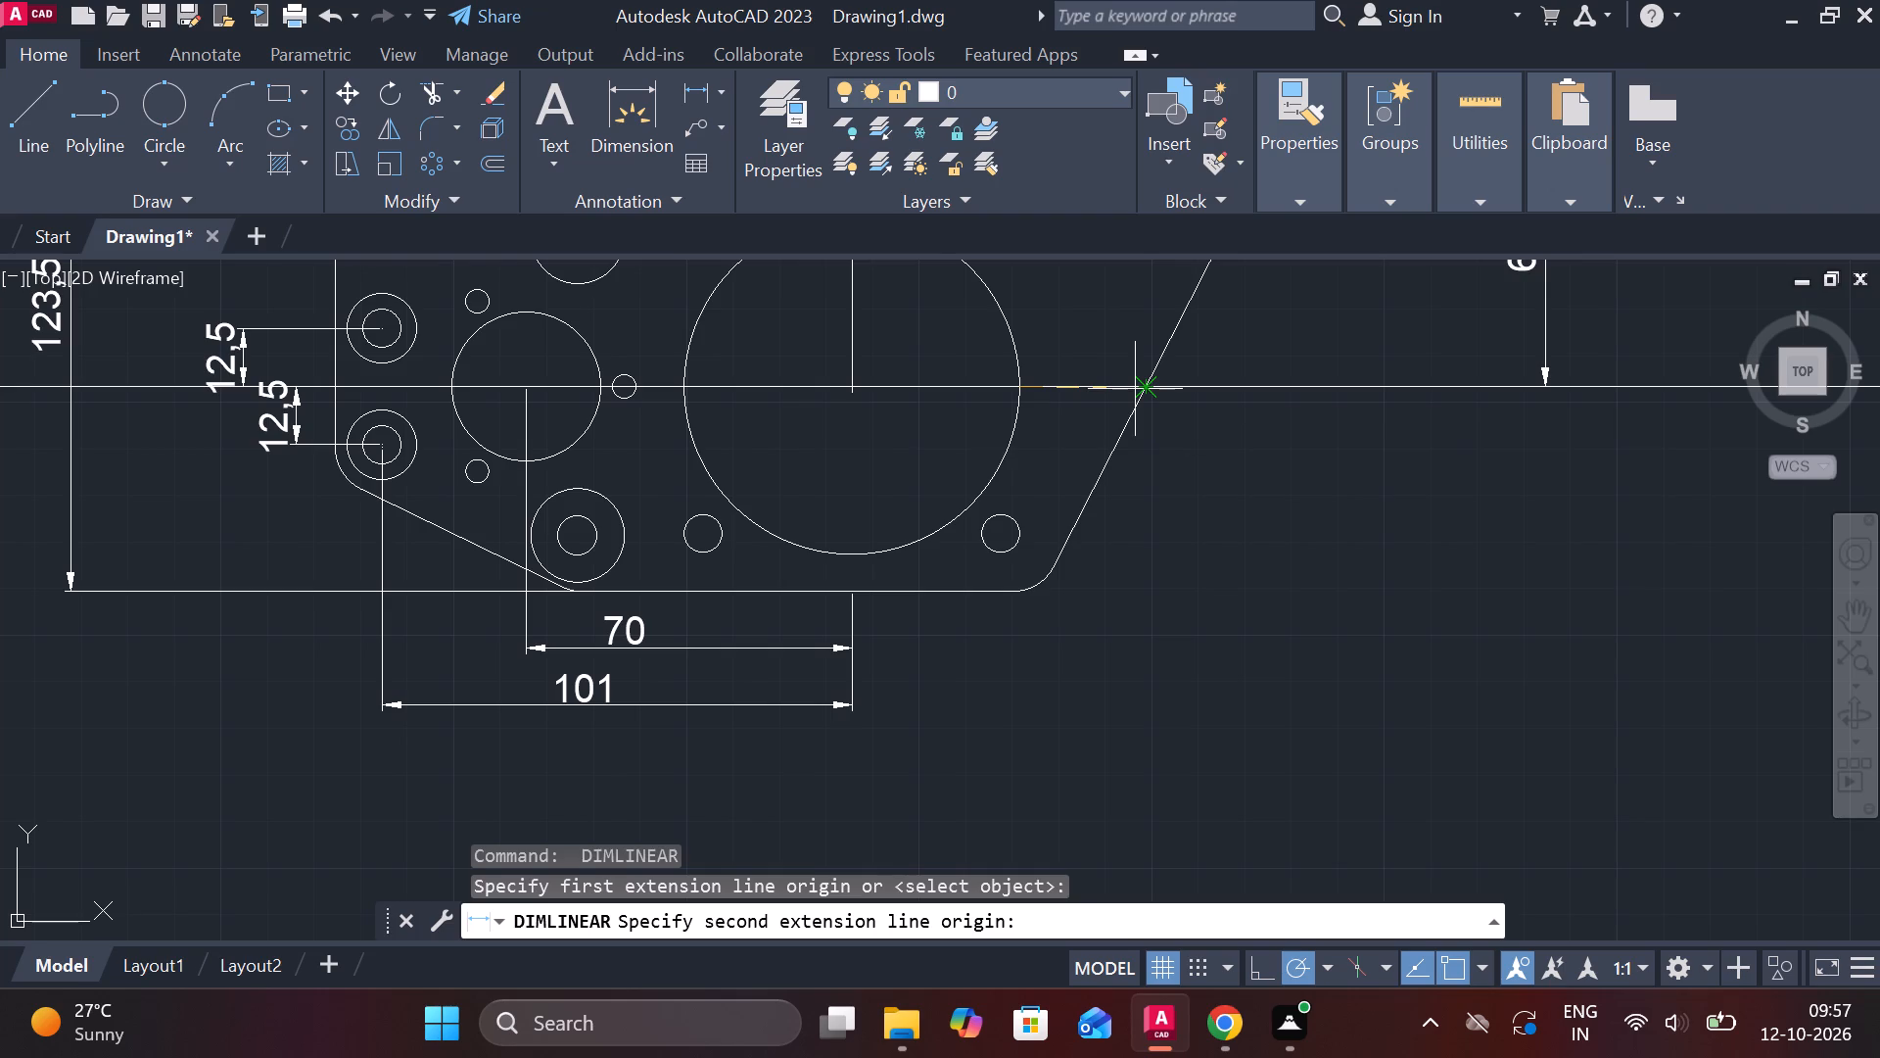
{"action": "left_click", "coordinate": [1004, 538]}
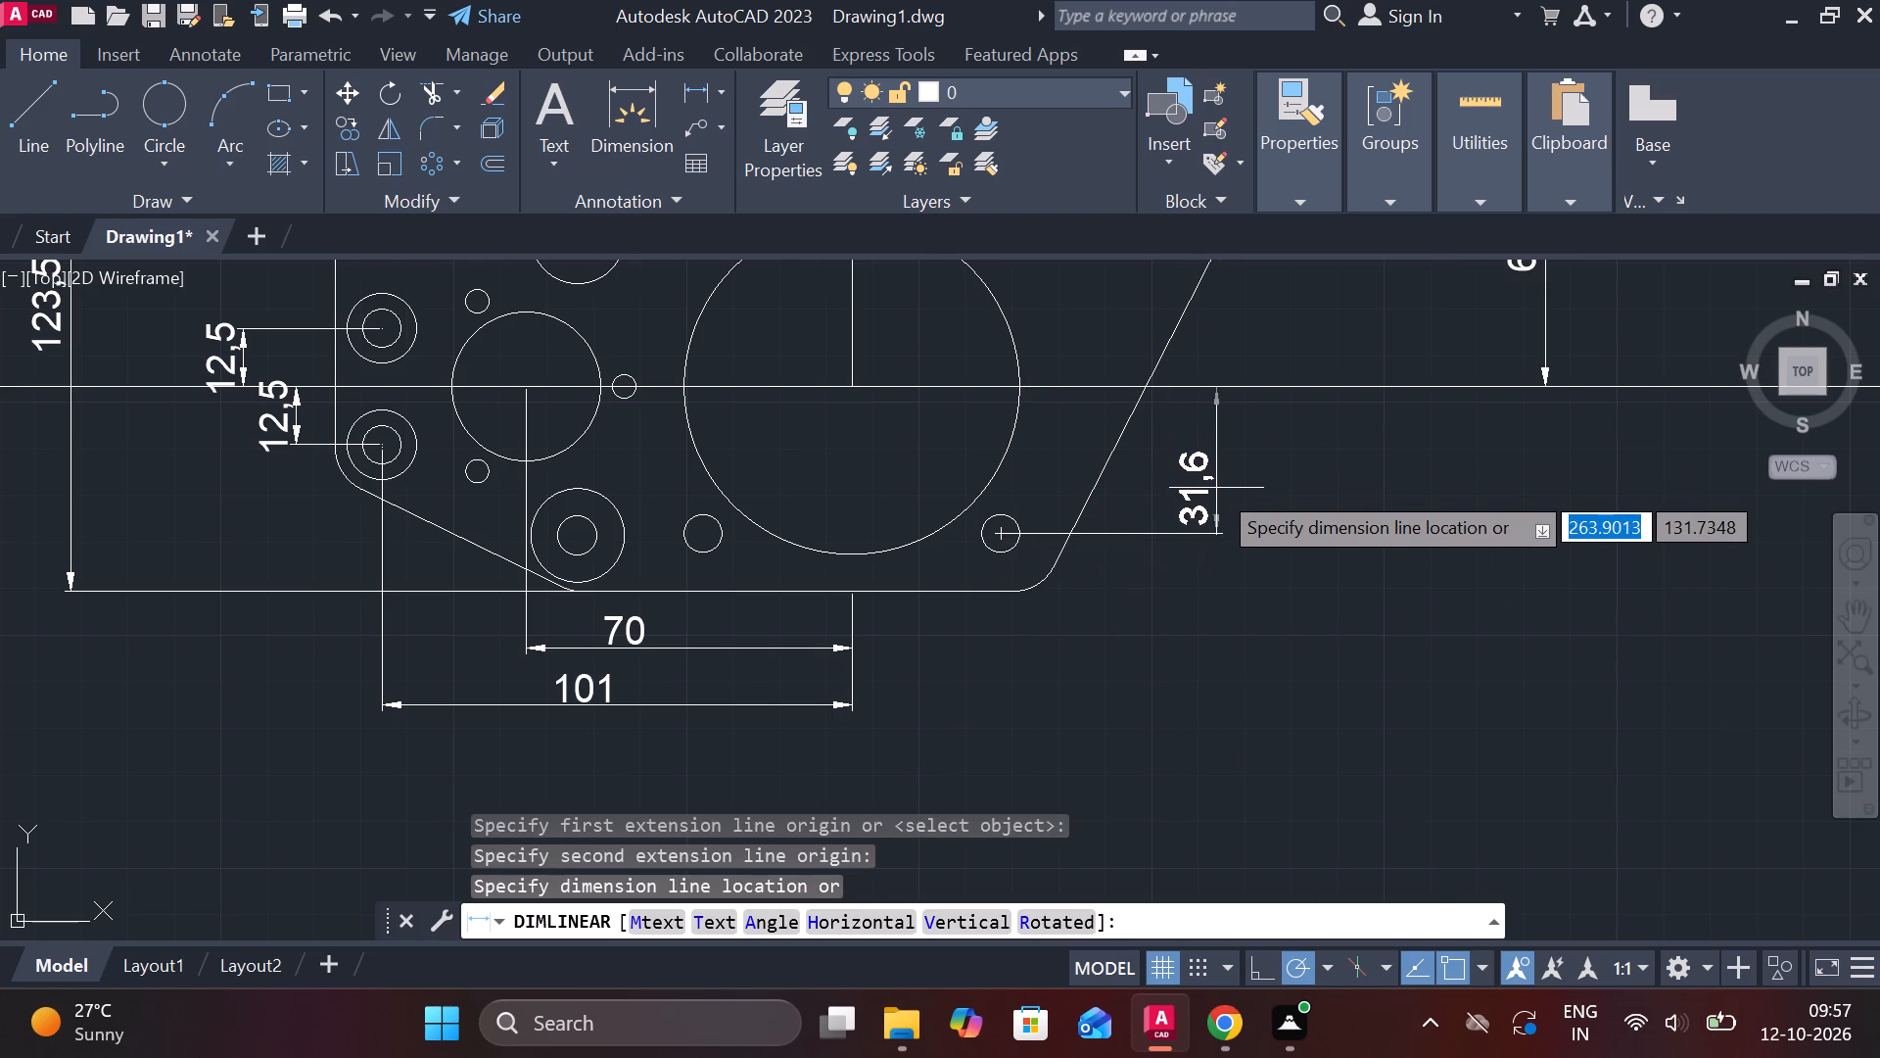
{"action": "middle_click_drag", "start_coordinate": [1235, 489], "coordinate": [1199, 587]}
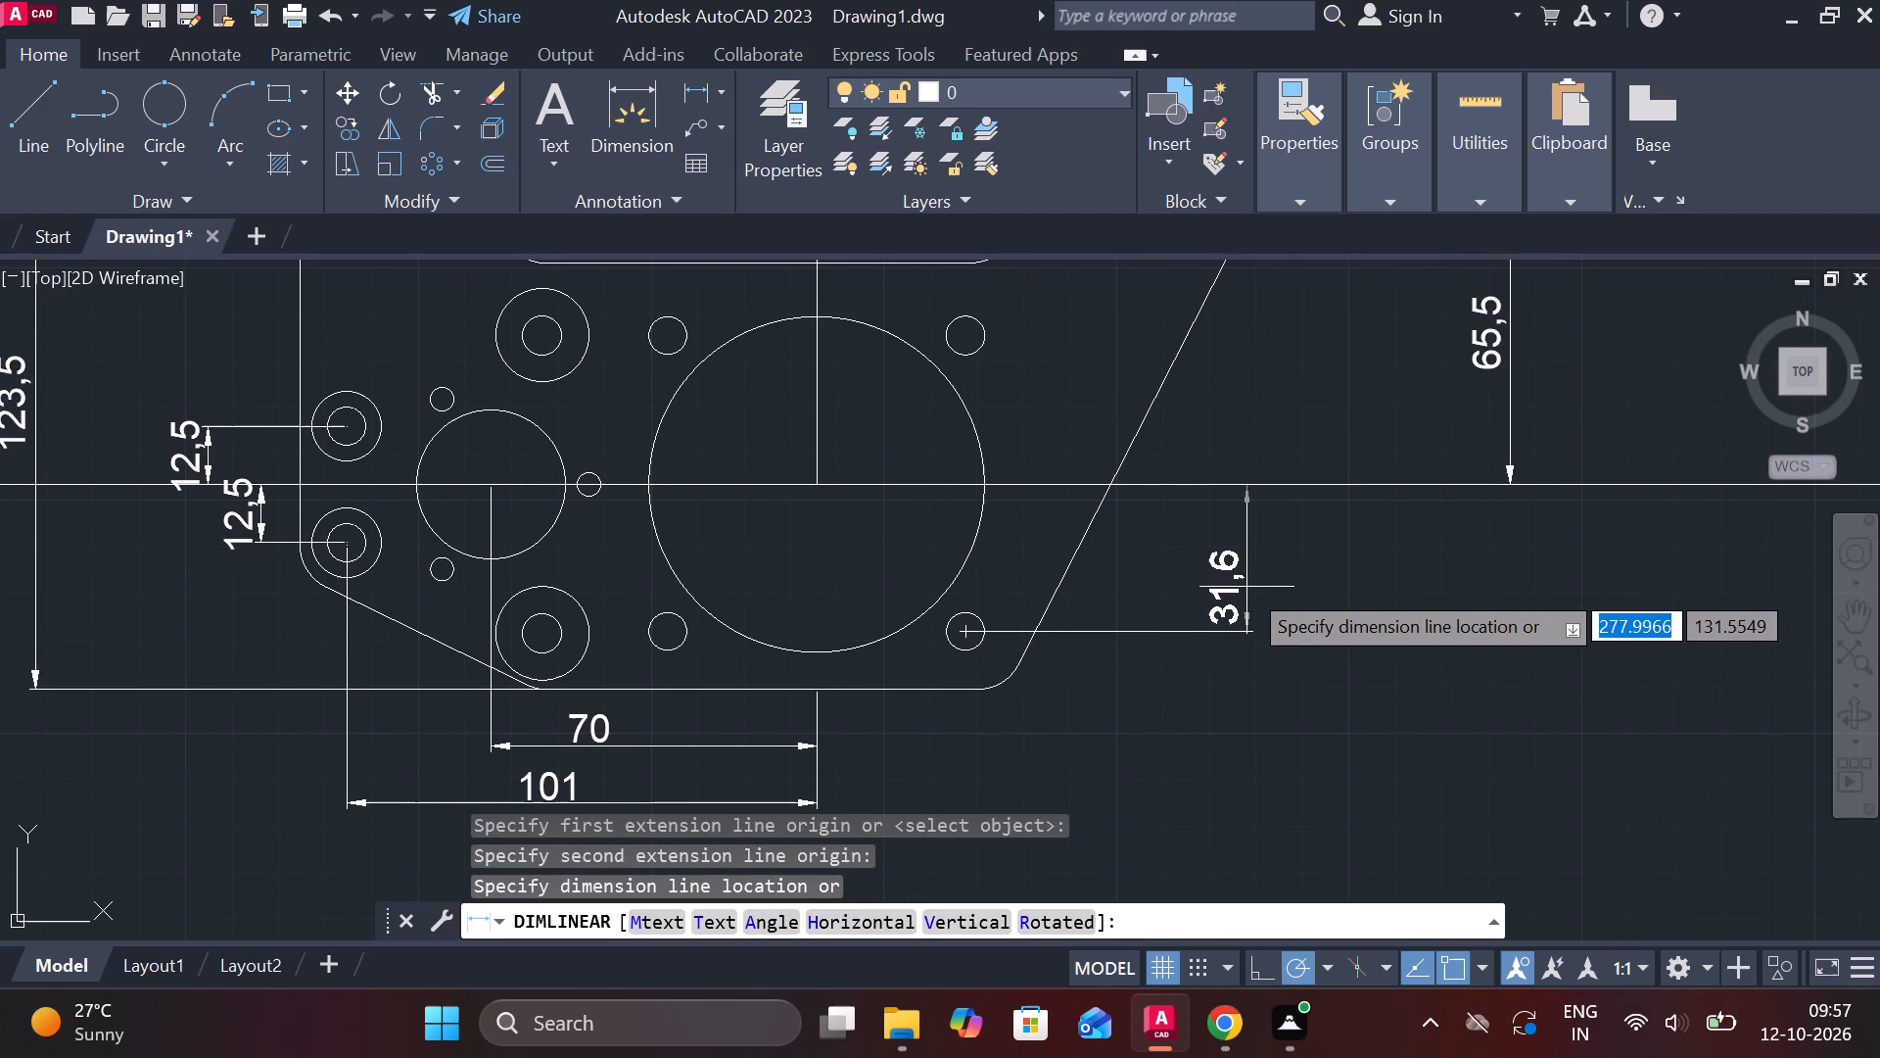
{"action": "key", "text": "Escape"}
Add a vertical linear dimension from the horizontal centreline to the centre of the large circle's lower-right small hole, placed right of the plate's slanted edge.
{"action": "scroll", "coordinate": [1194, 556], "scroll_direction": "up", "scroll_amount": 1}
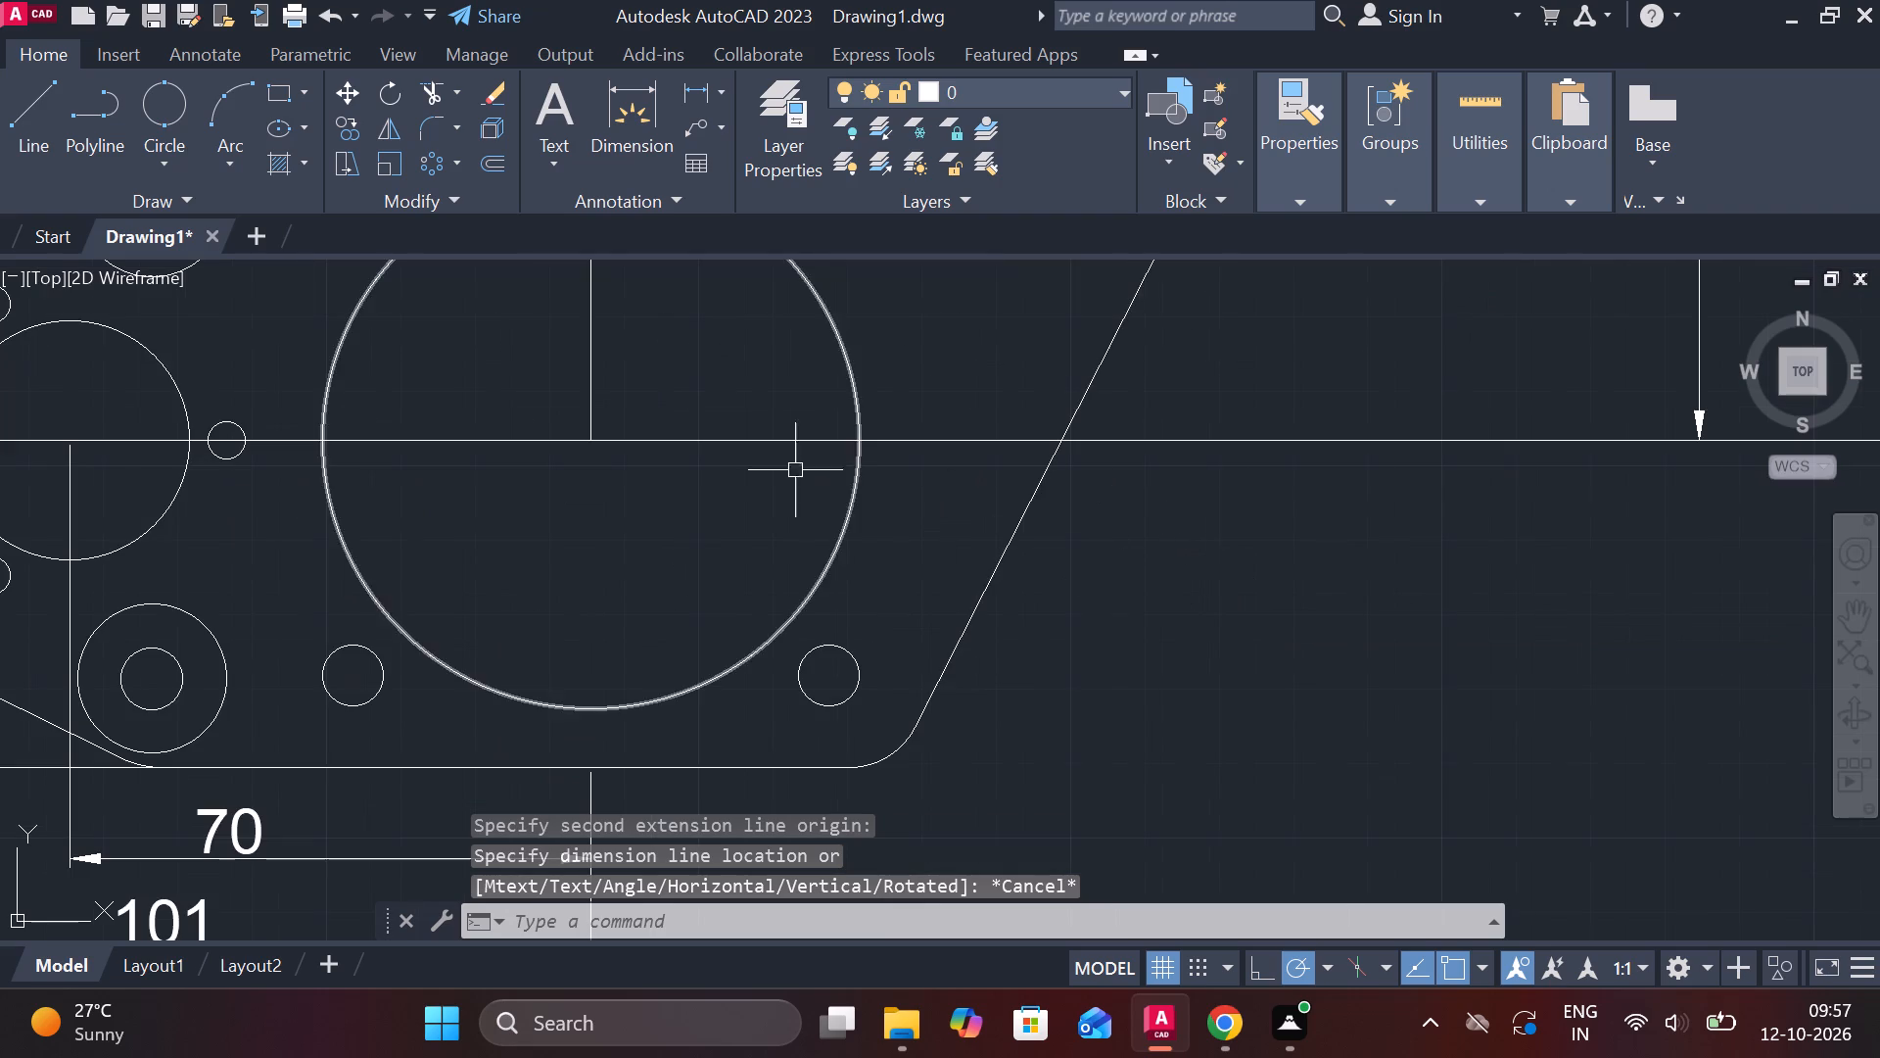
{"action": "left_click", "coordinate": [708, 84]}
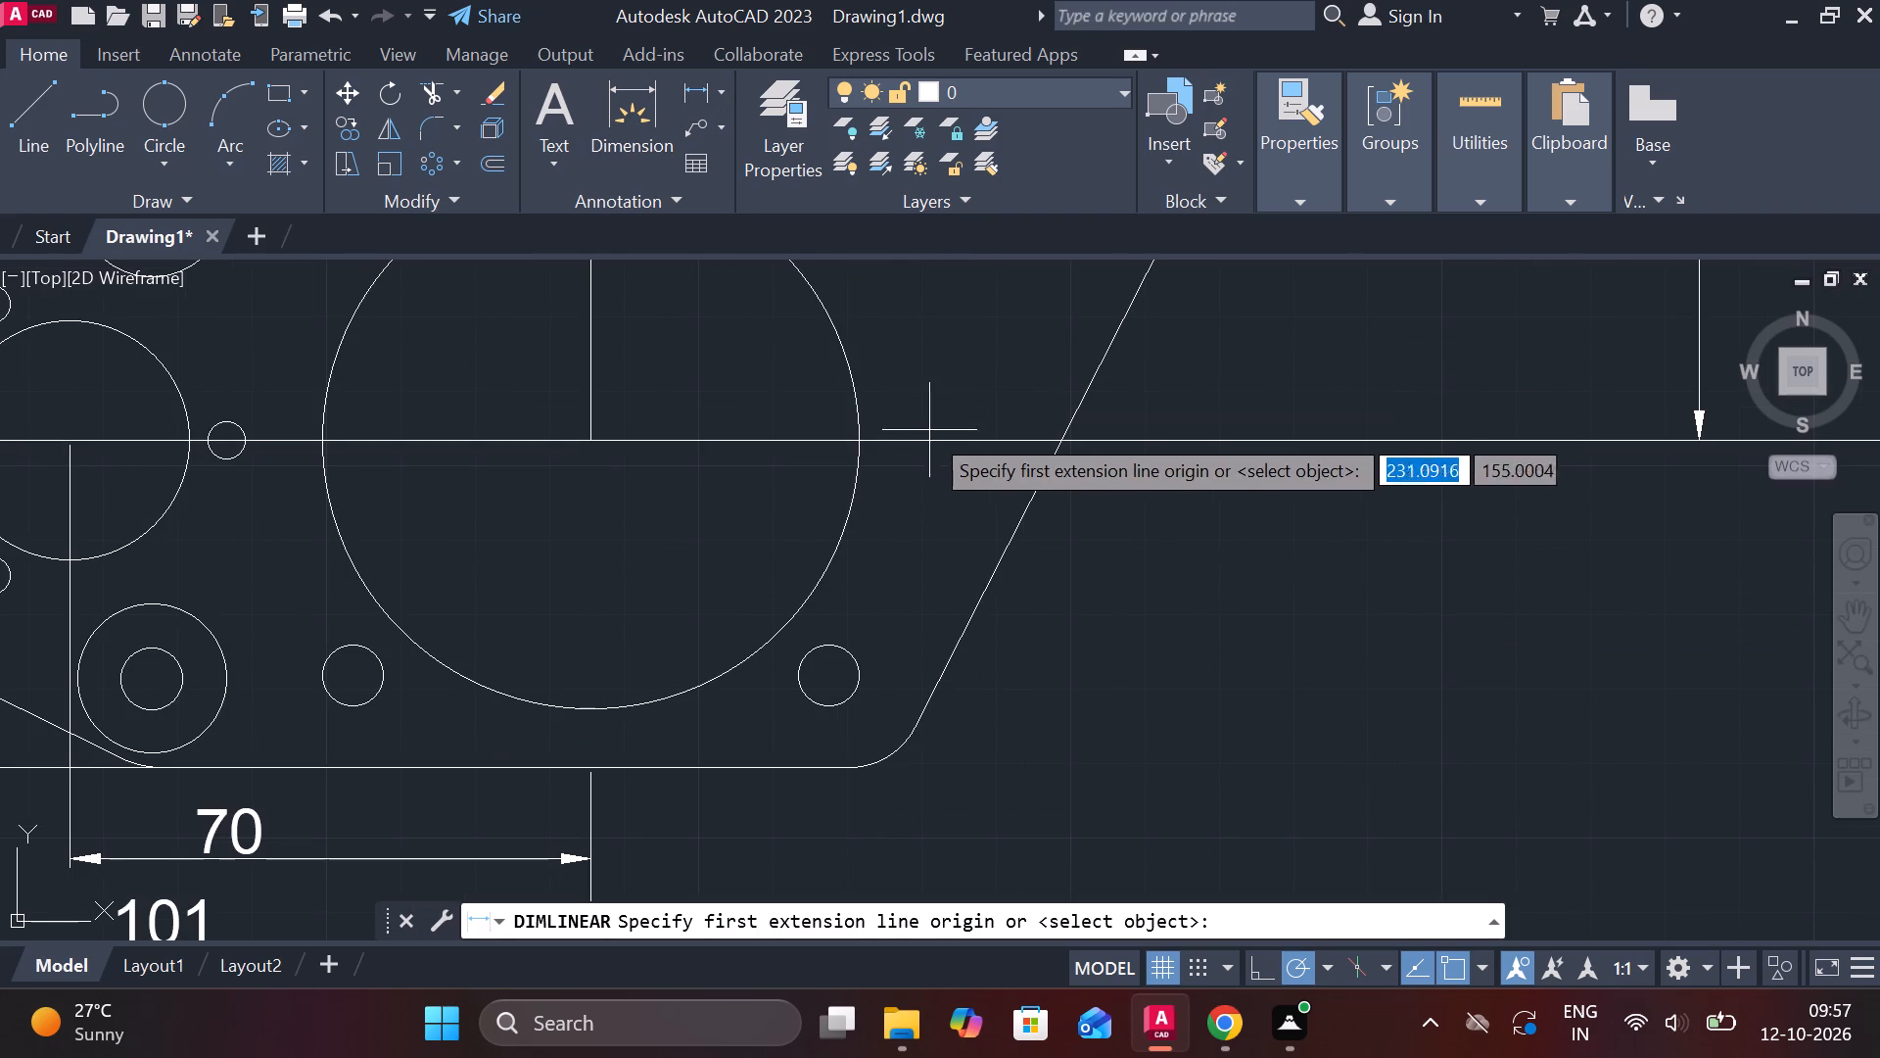
{"action": "left_click", "coordinate": [928, 444]}
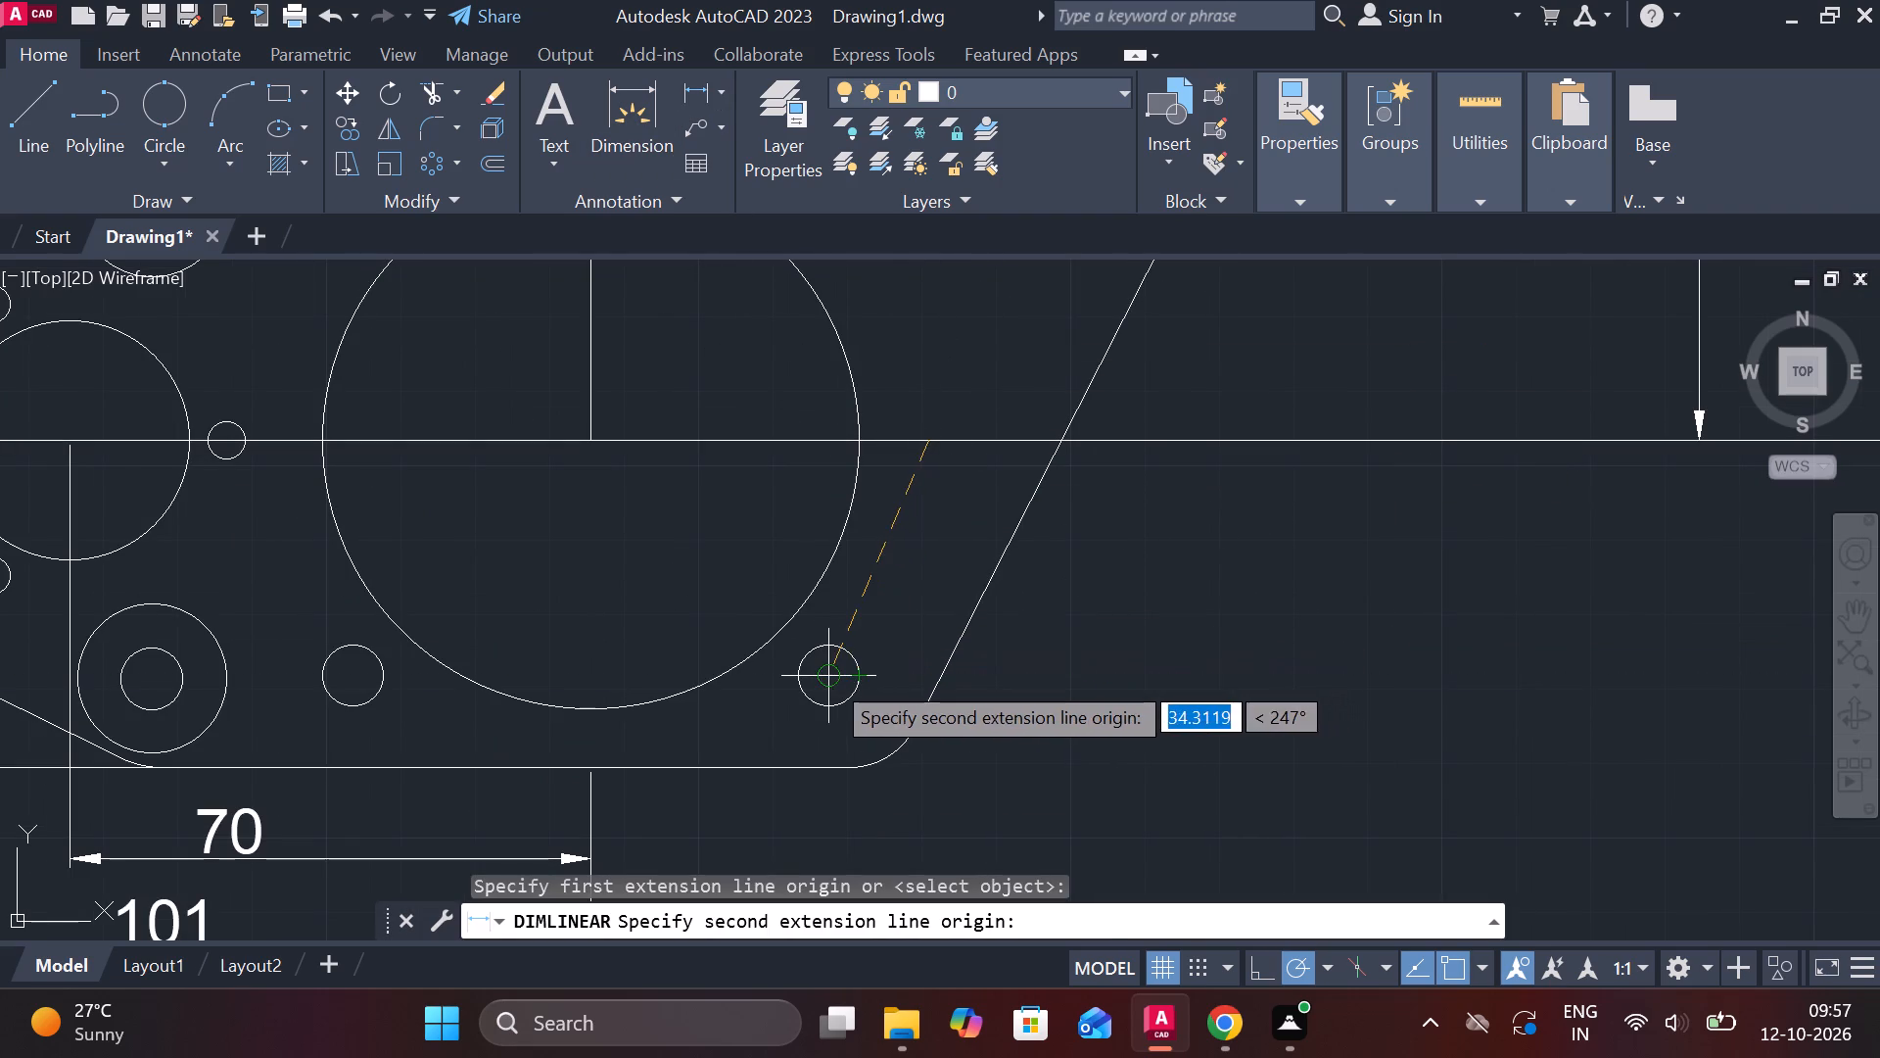
{"action": "left_click", "coordinate": [851, 678]}
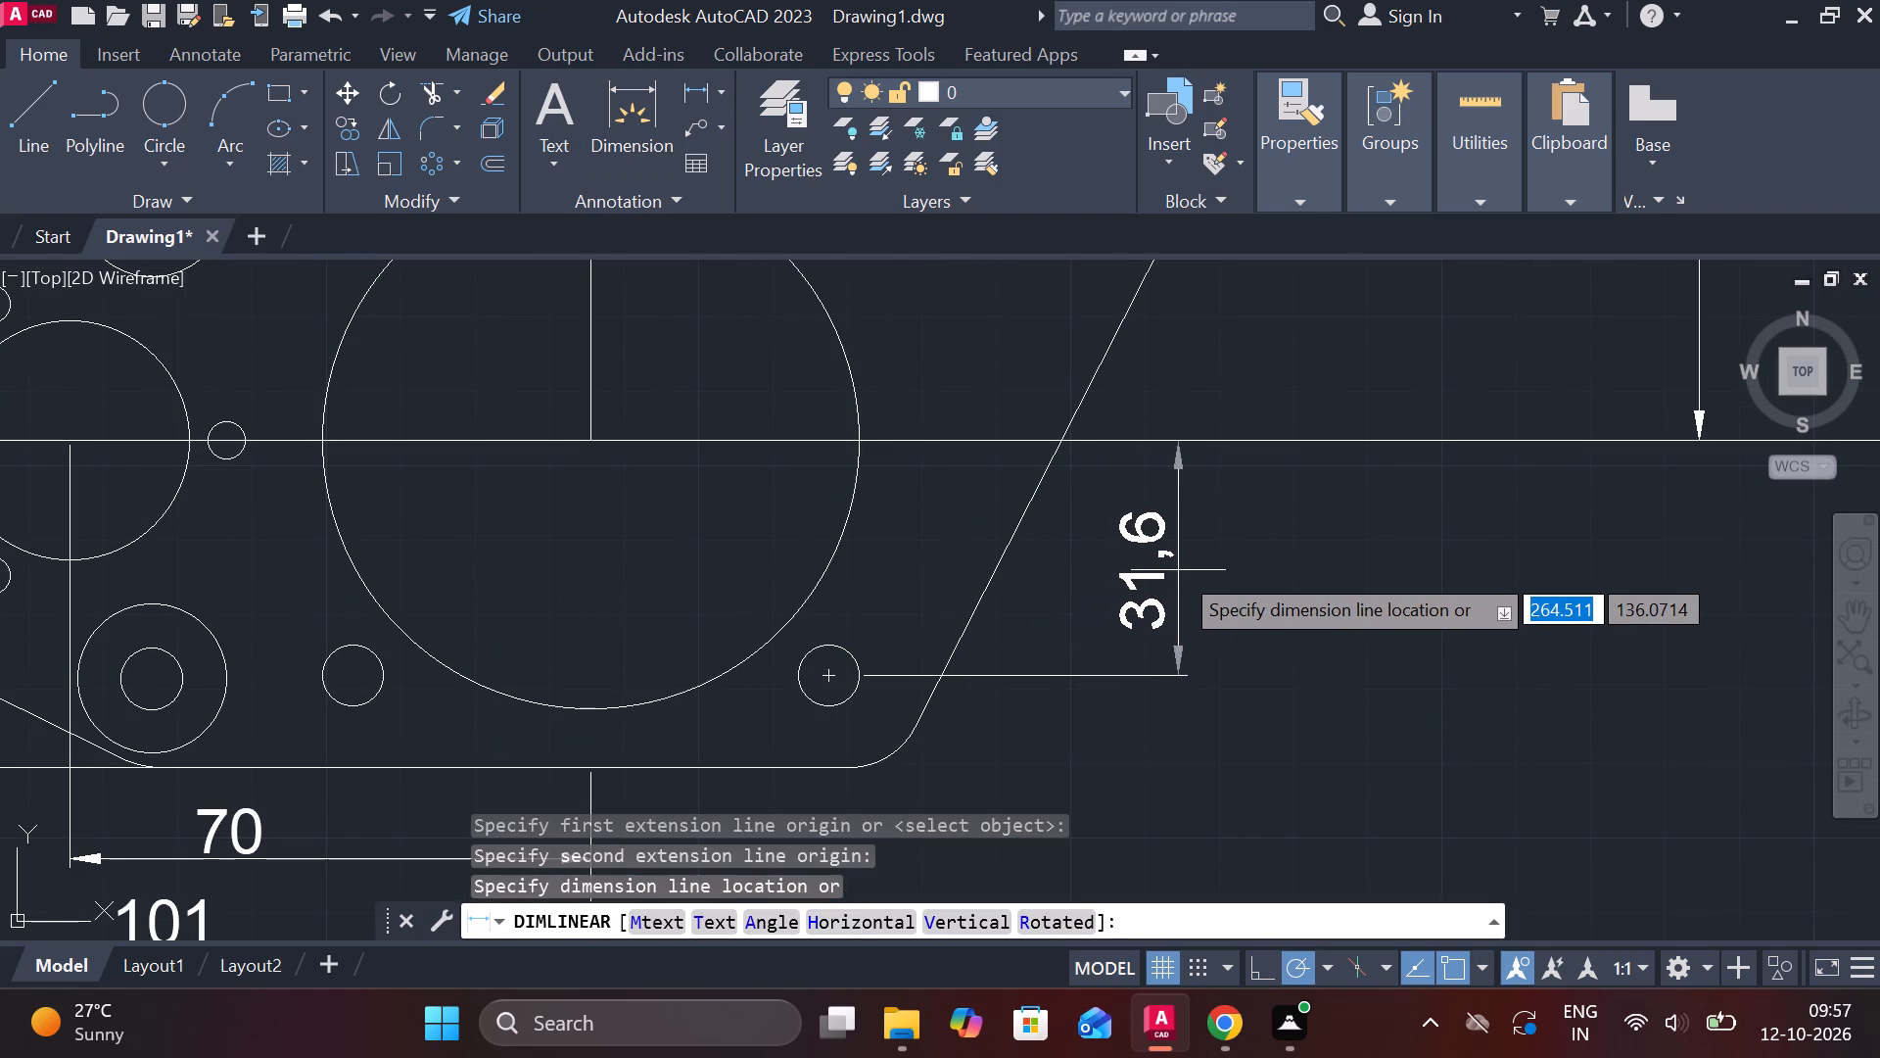
{"action": "left_click", "coordinate": [1178, 570]}
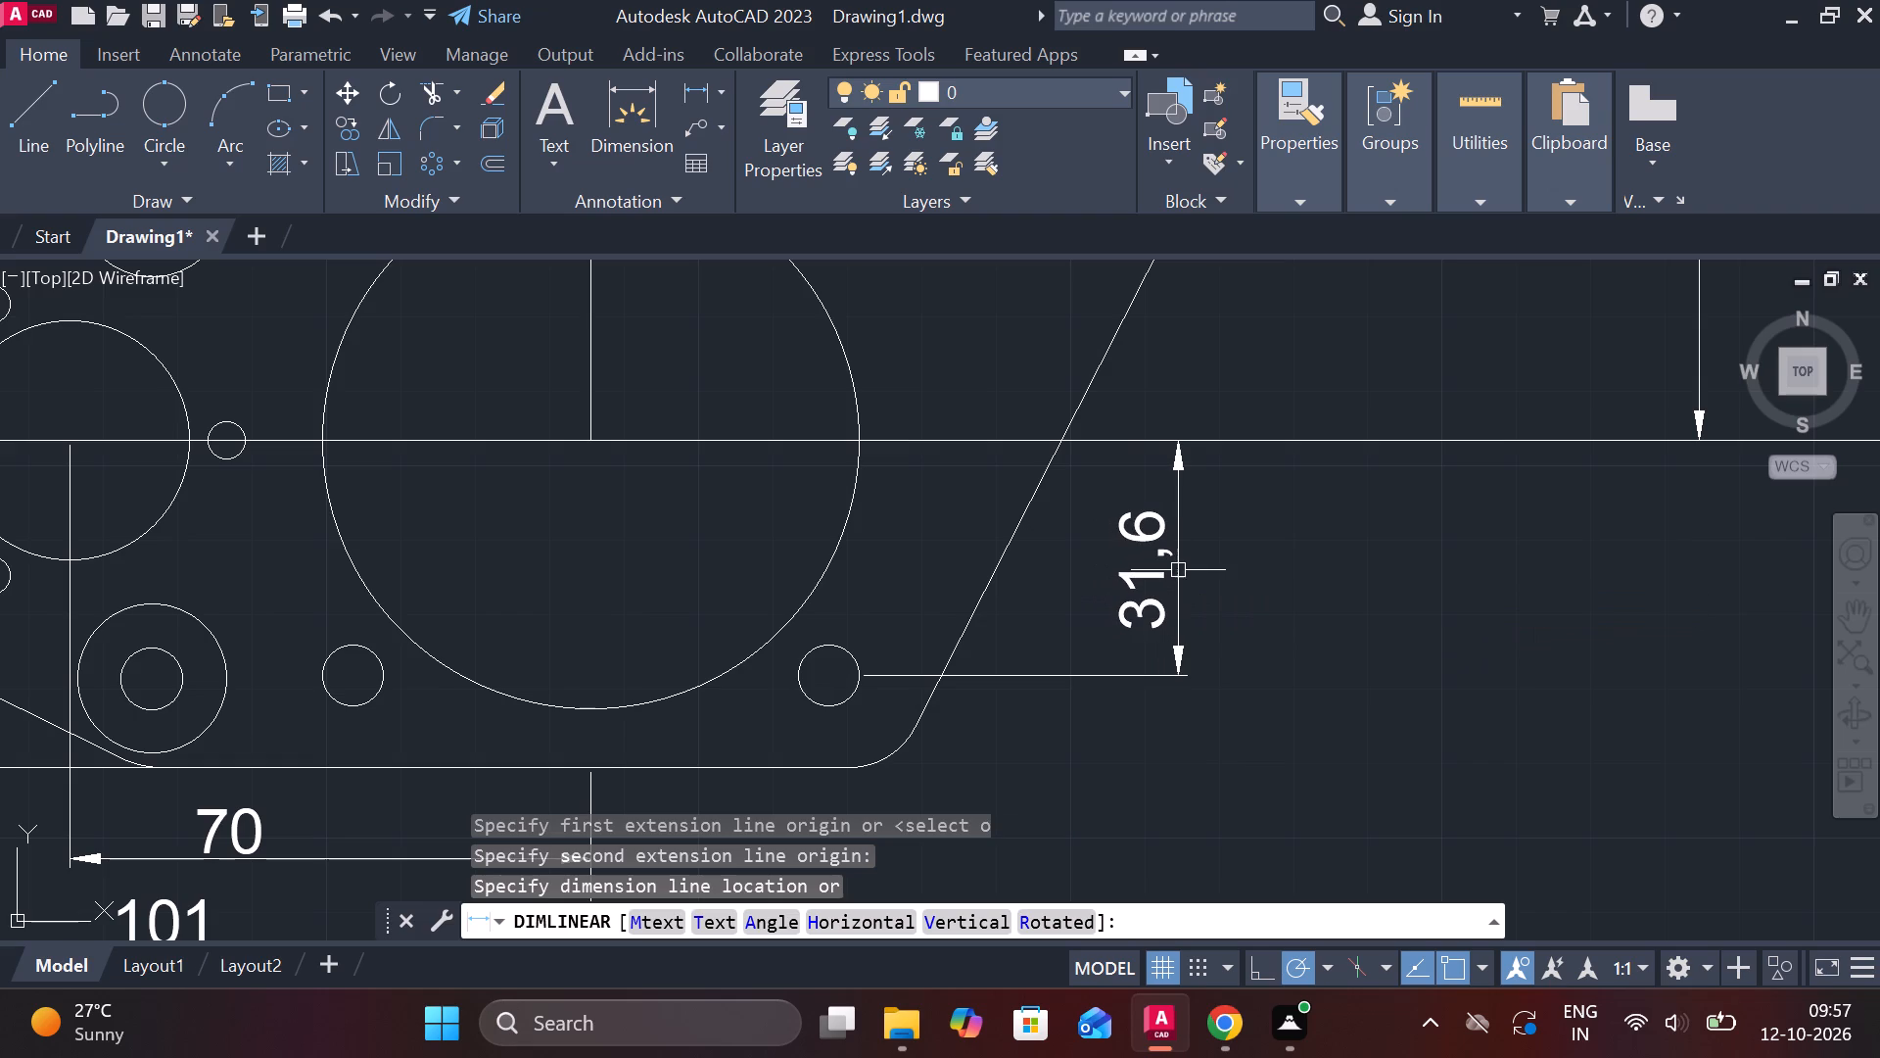
{"action": "key", "text": "Escape"}
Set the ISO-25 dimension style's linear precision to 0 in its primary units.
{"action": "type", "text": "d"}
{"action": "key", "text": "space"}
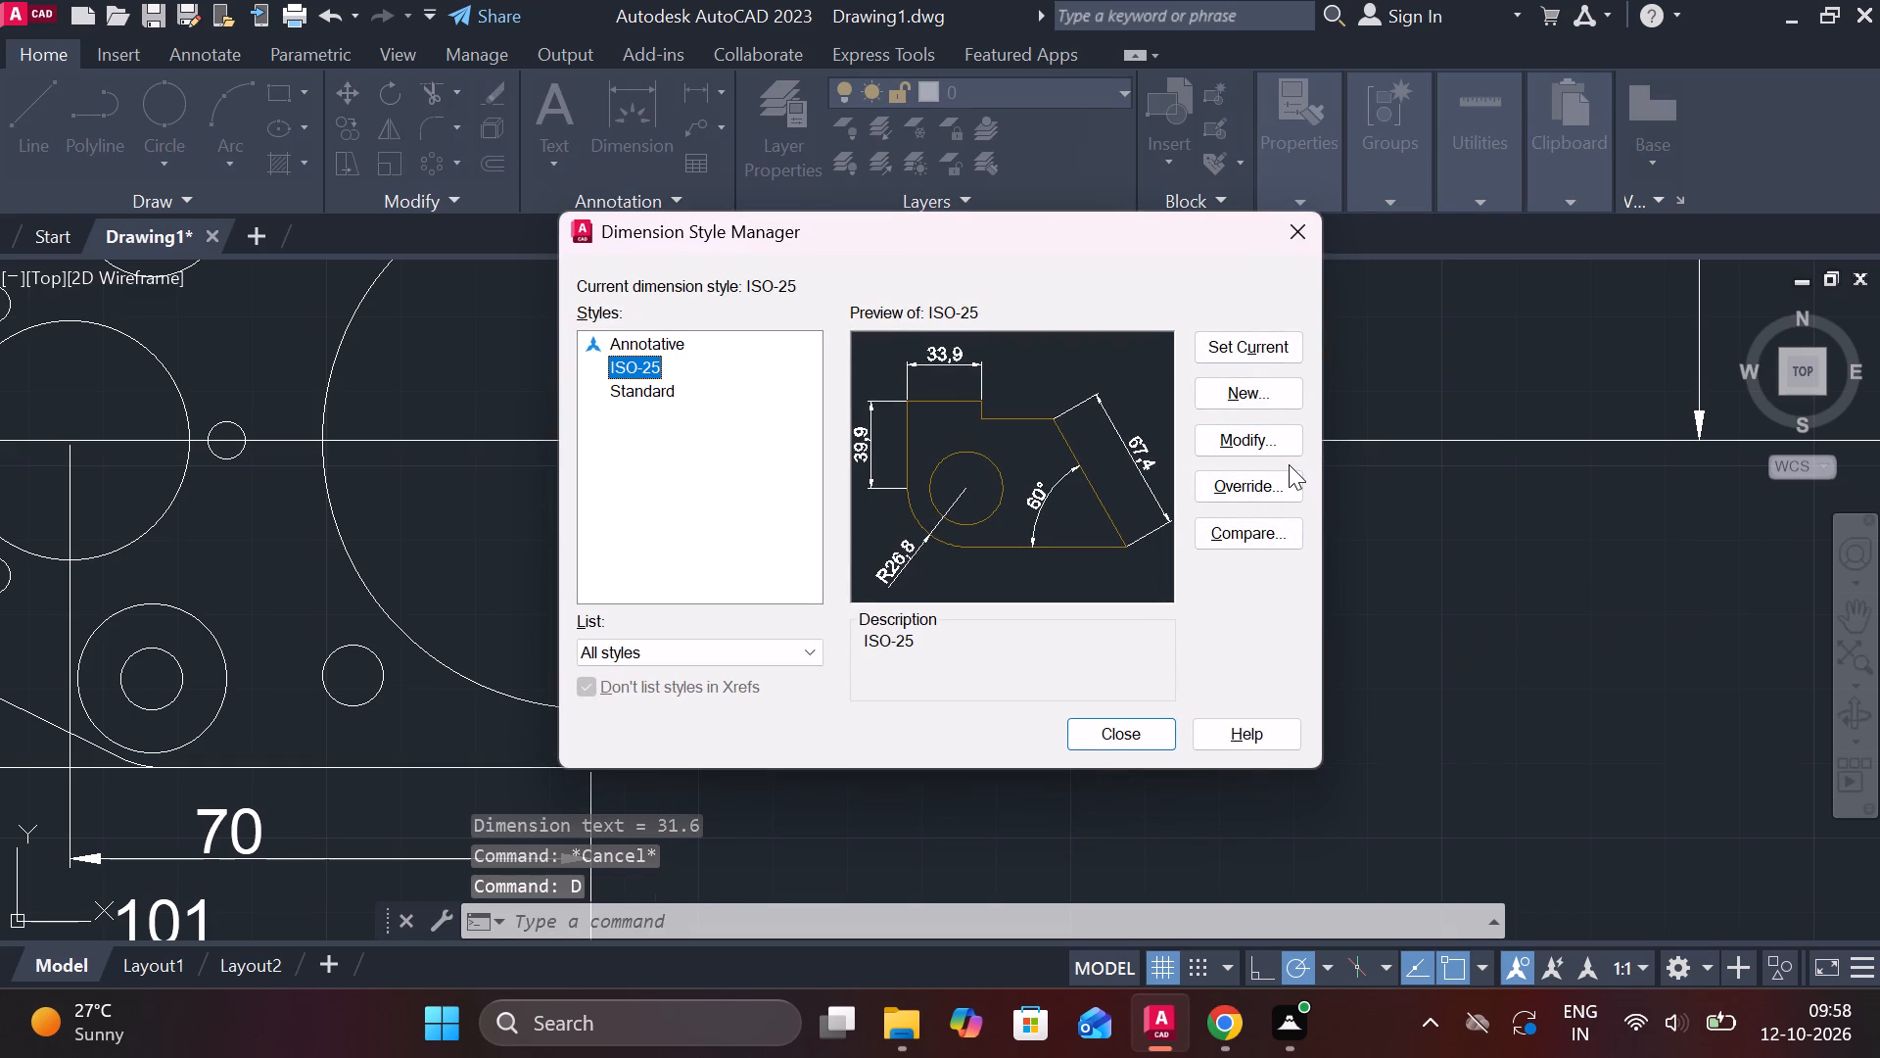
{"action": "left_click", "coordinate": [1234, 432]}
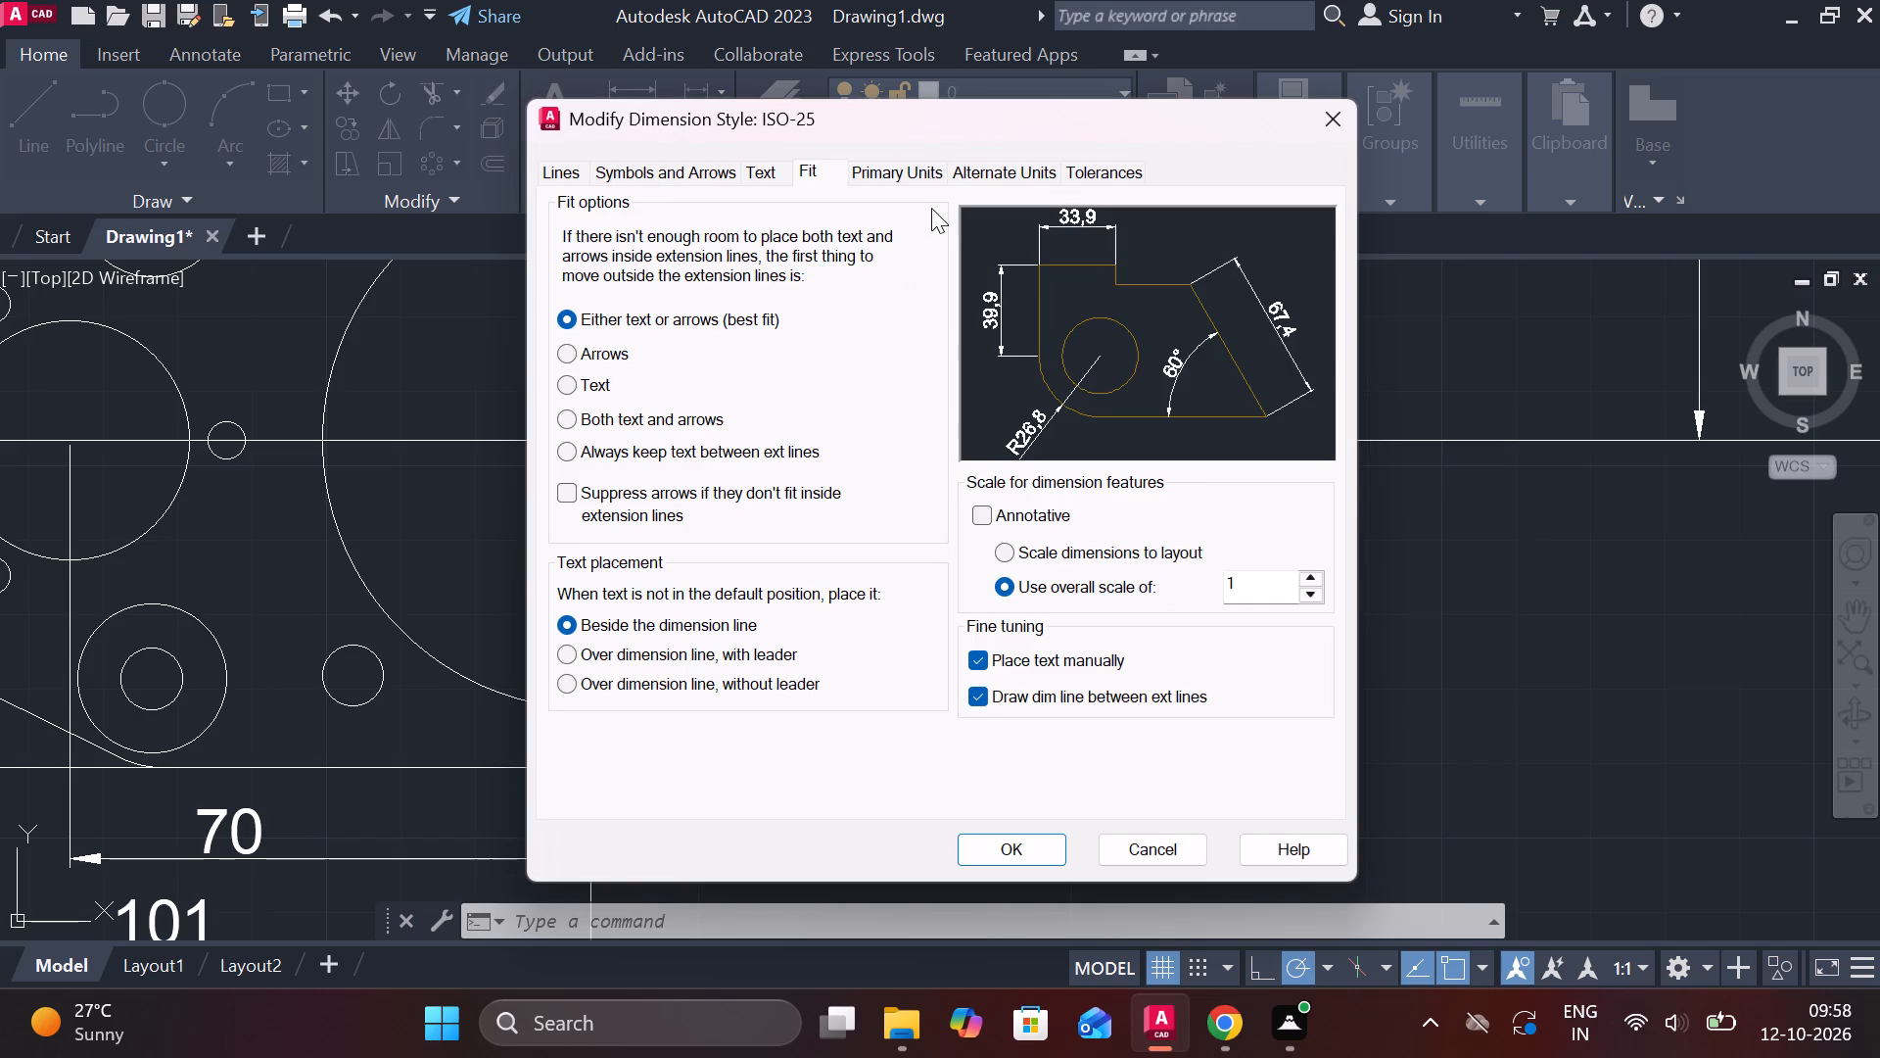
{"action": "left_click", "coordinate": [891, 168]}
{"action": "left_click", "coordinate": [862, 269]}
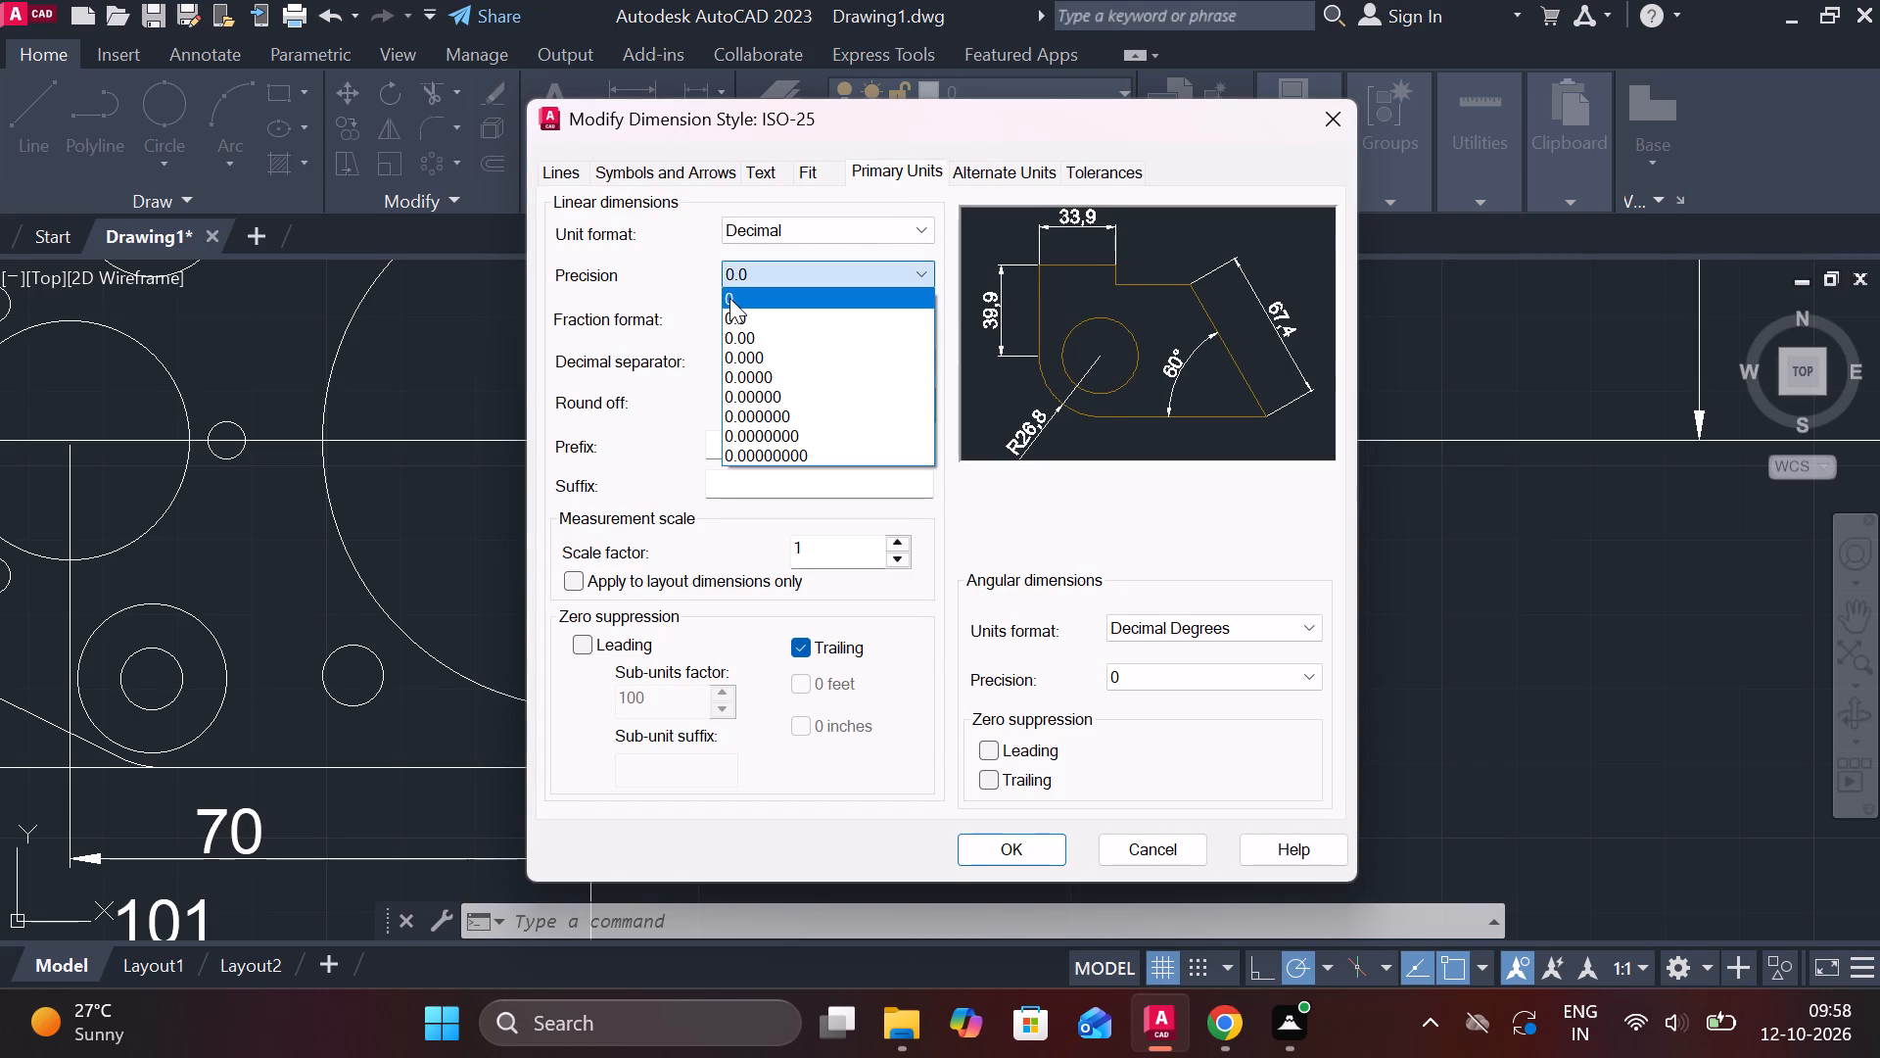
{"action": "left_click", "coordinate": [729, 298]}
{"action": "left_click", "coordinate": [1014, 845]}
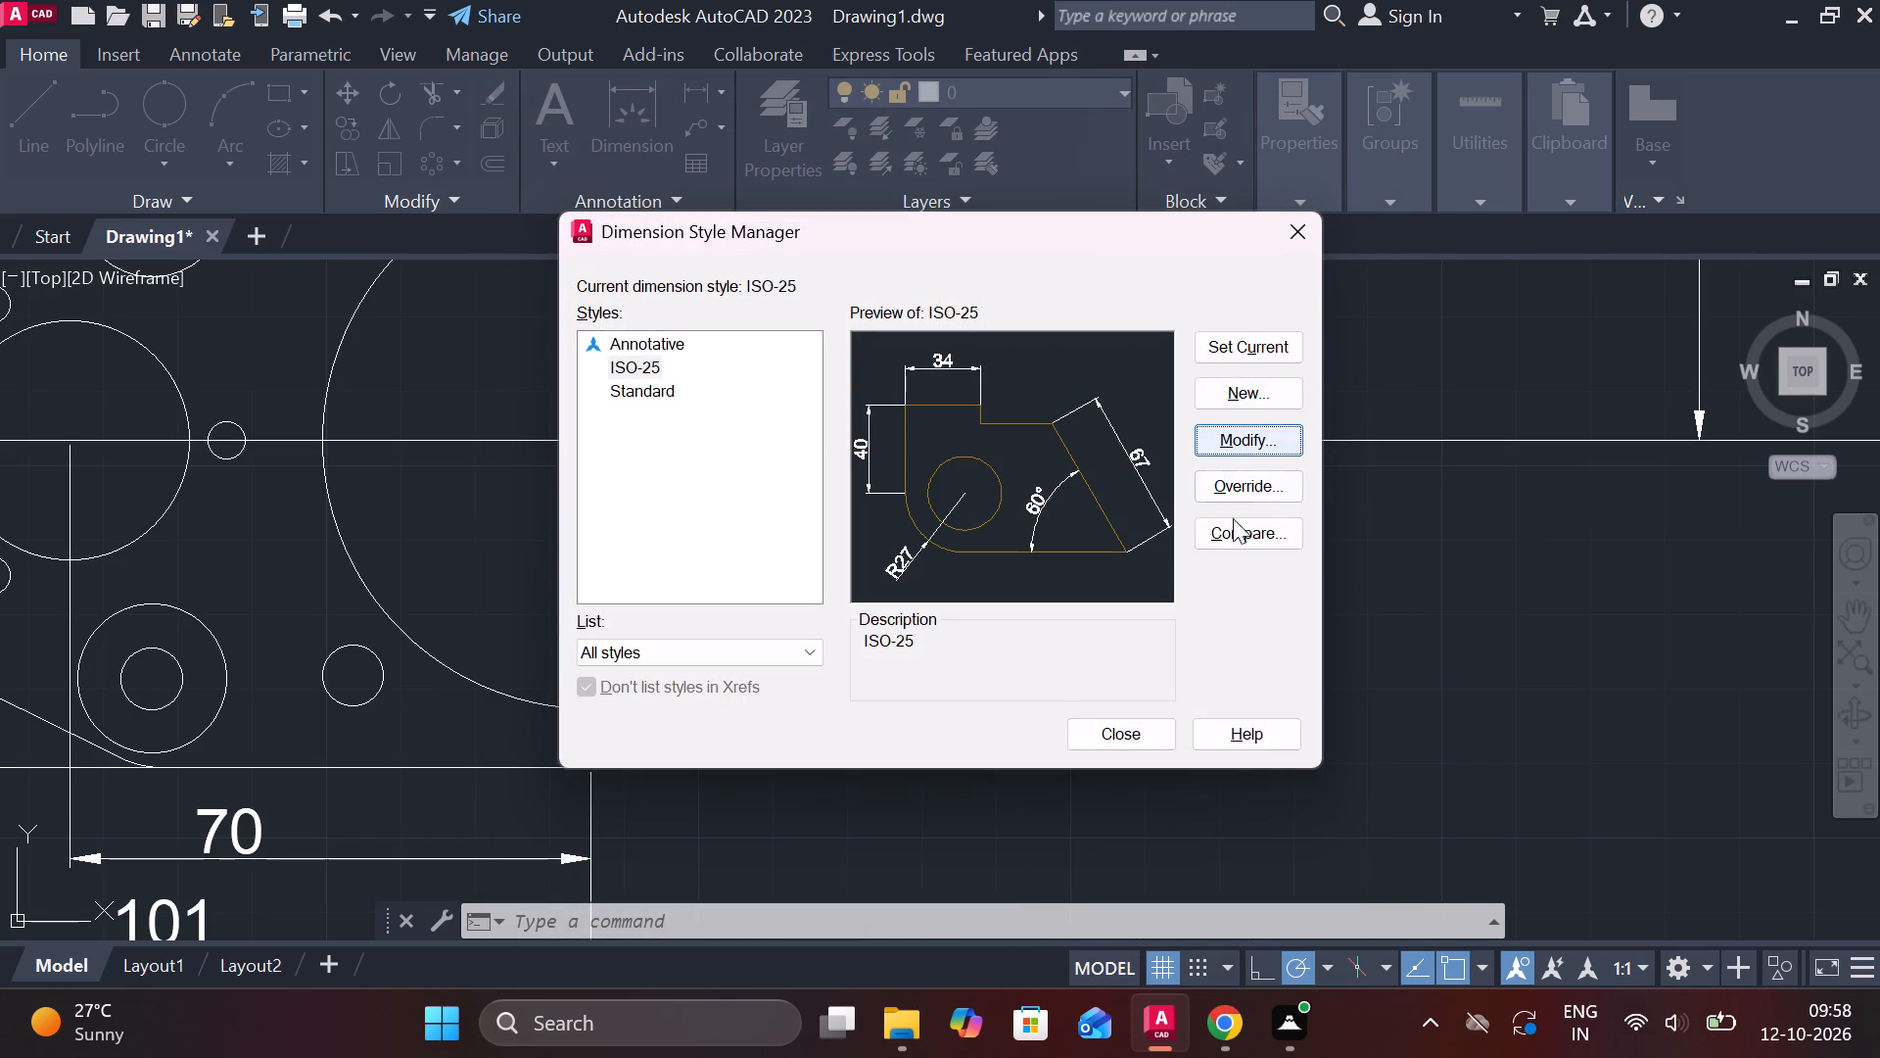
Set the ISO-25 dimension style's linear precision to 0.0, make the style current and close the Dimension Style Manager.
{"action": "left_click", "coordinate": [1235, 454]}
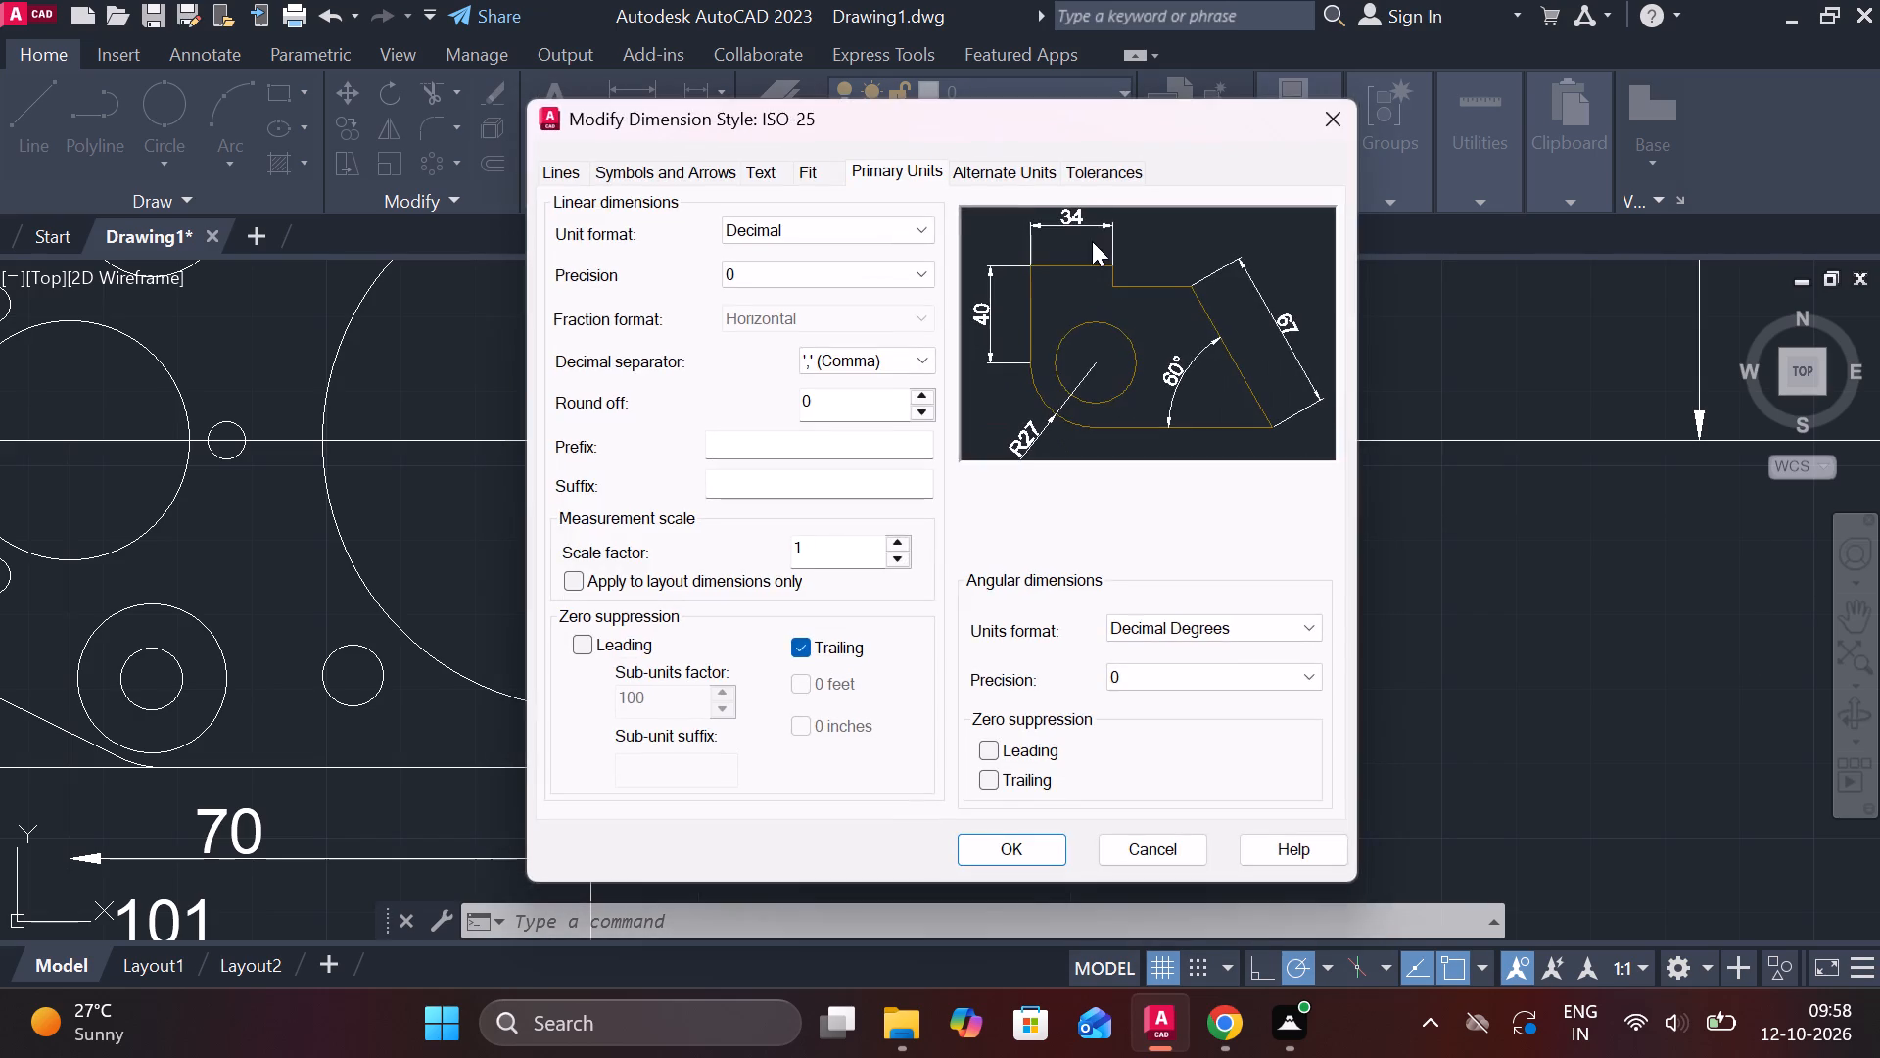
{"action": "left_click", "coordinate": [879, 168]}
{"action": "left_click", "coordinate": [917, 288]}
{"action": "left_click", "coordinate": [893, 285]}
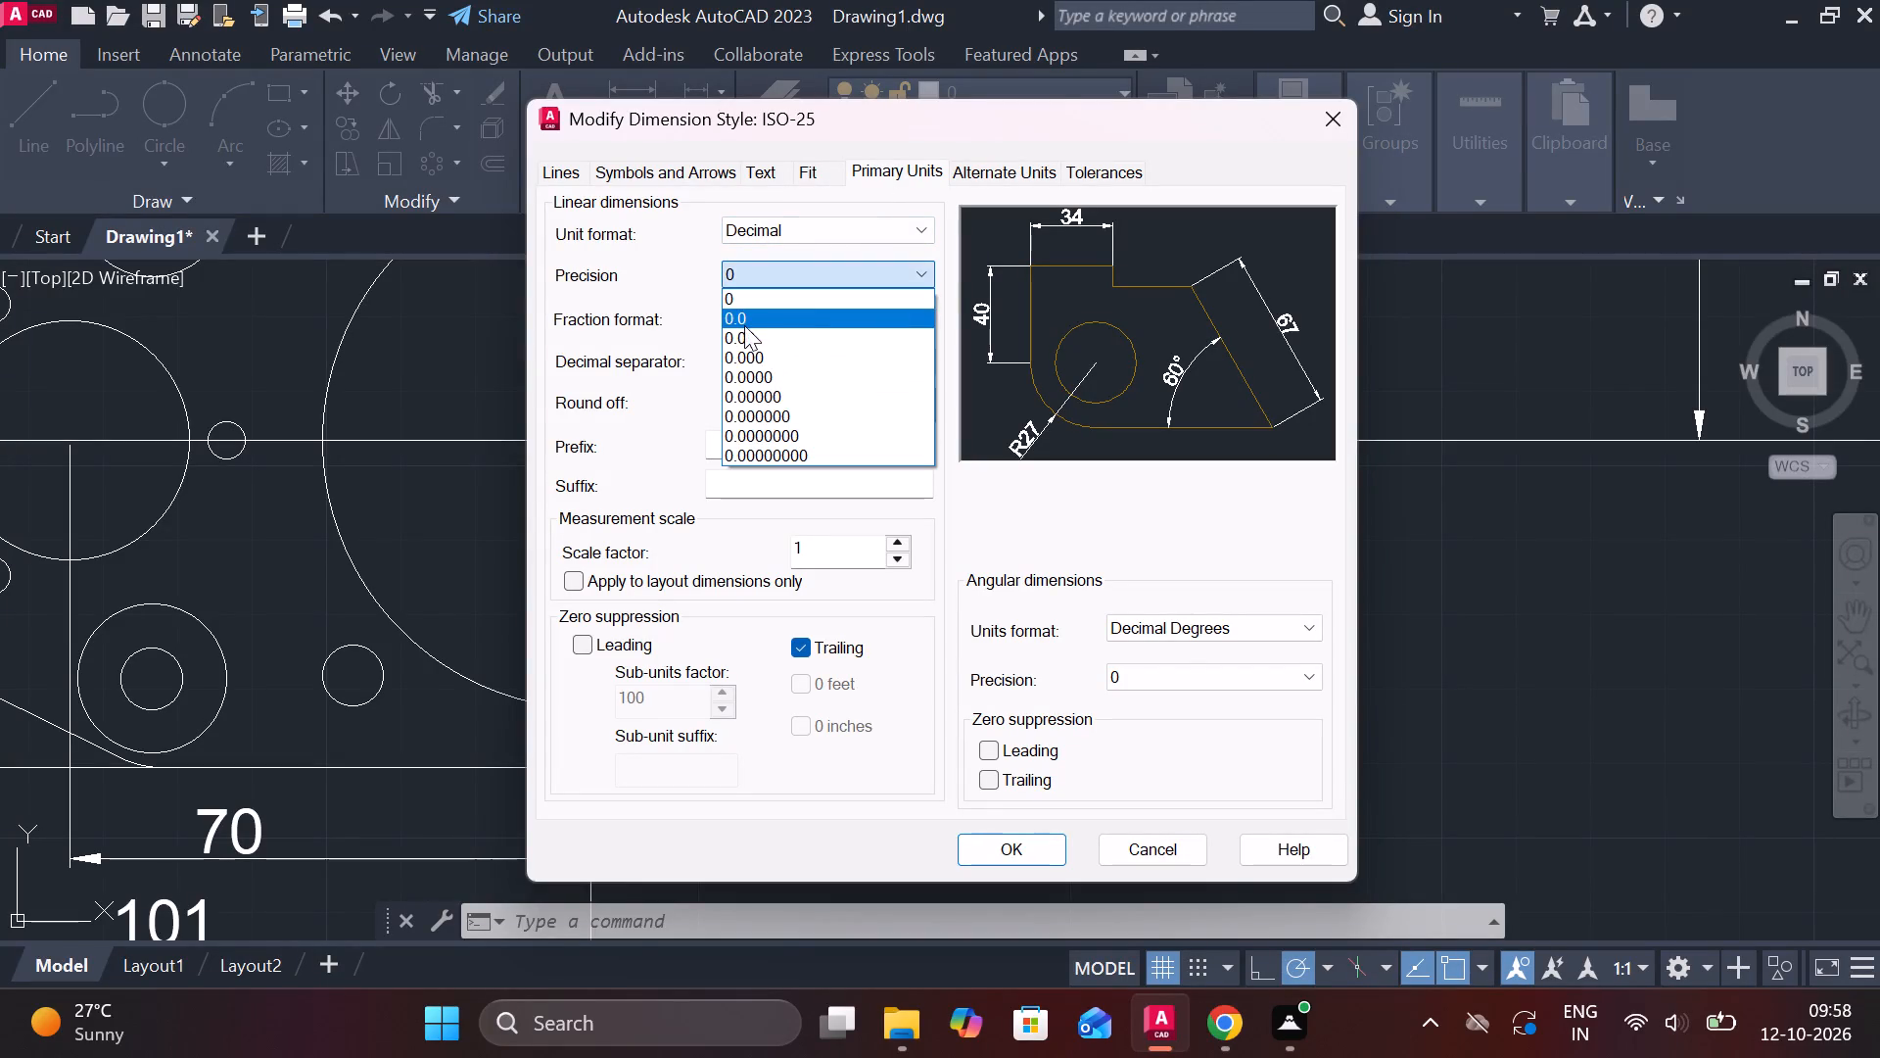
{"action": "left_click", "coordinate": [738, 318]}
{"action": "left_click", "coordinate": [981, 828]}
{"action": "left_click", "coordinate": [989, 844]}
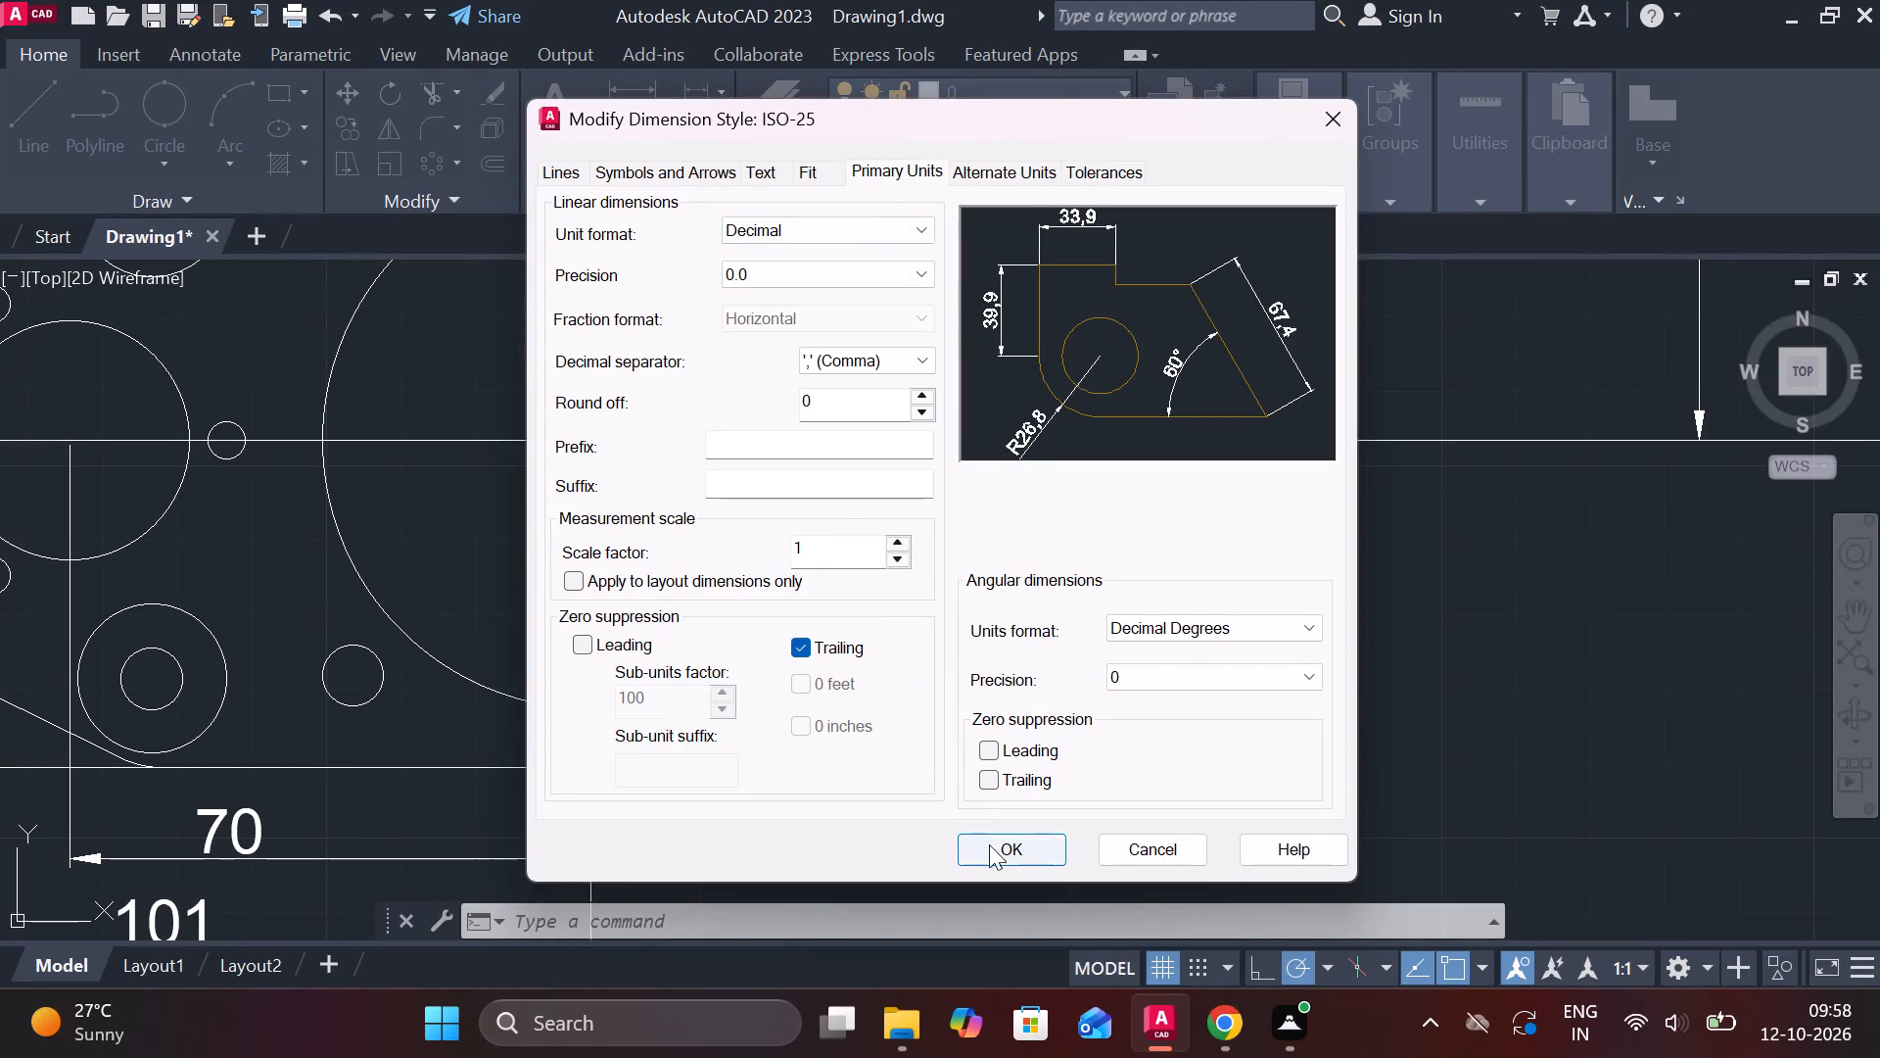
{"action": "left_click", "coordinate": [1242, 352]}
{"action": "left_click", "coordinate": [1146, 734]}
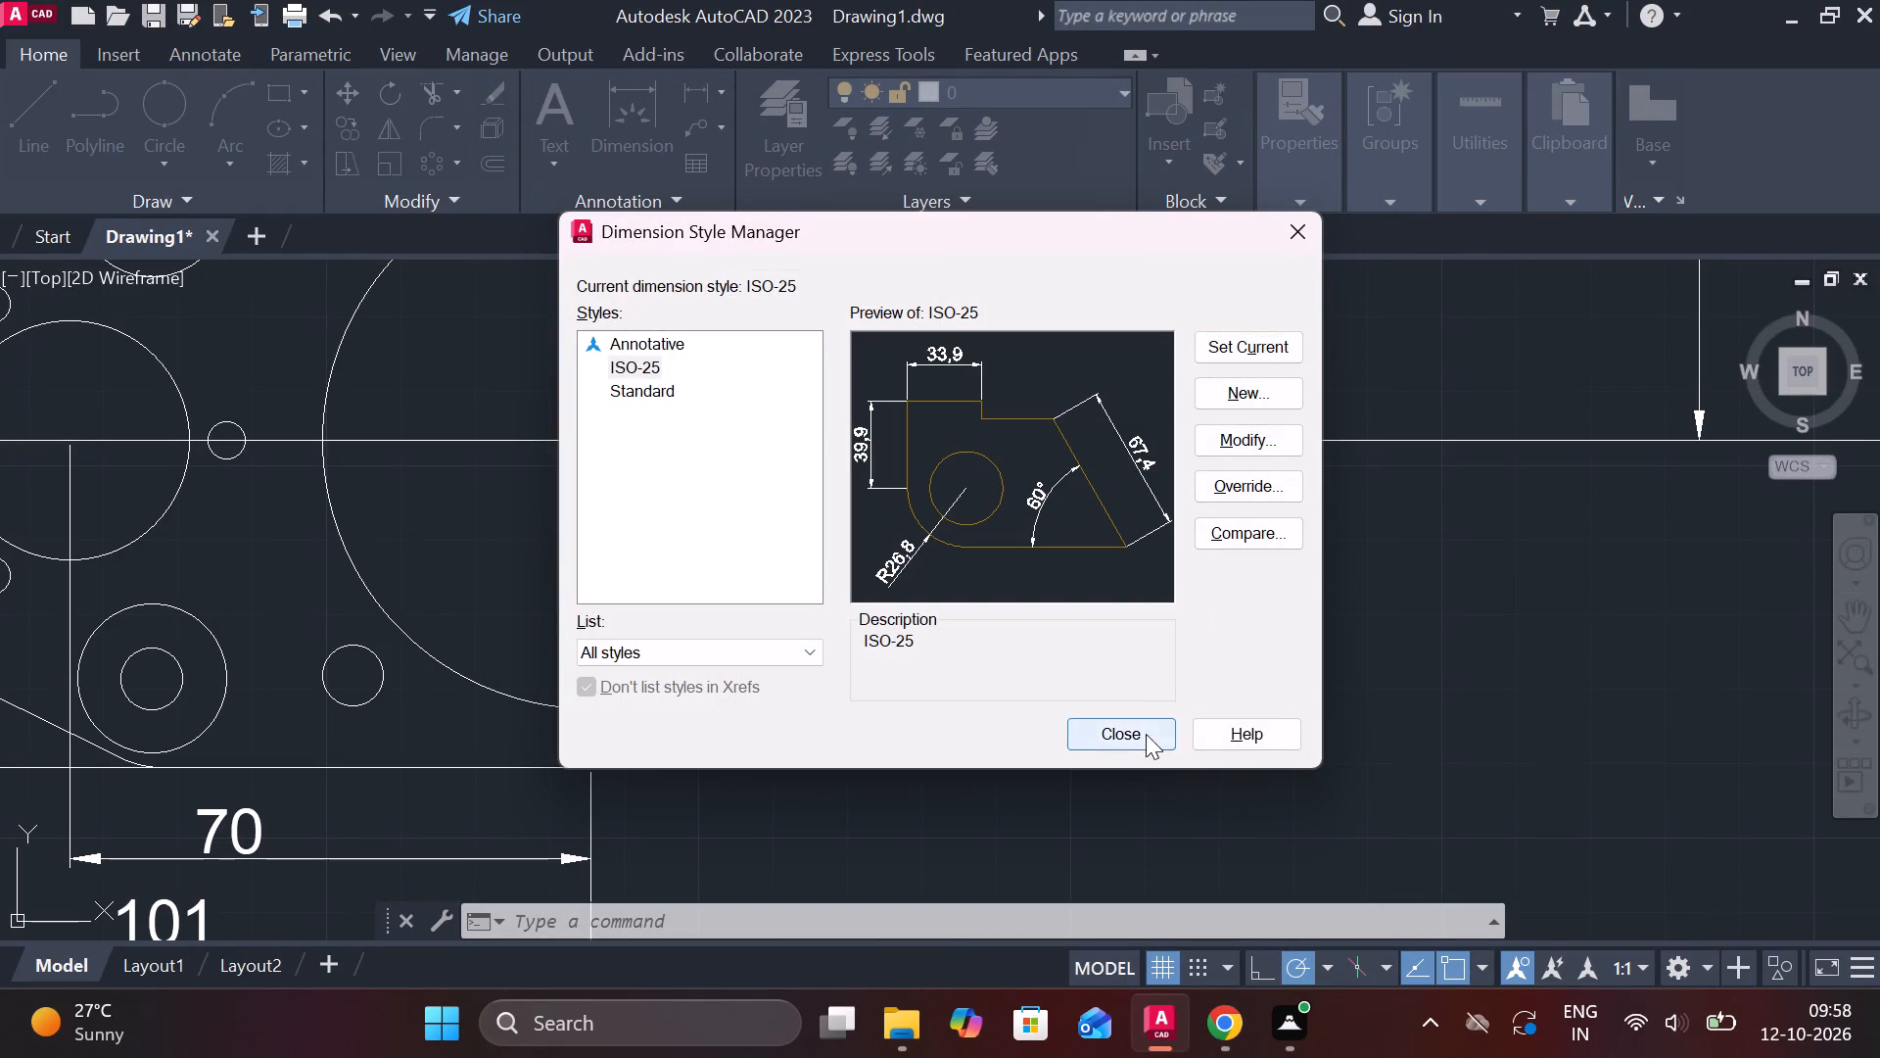
Override the text of the lower-right small hole's vertical dimension with 32.
{"action": "double_click", "coordinate": [1154, 511]}
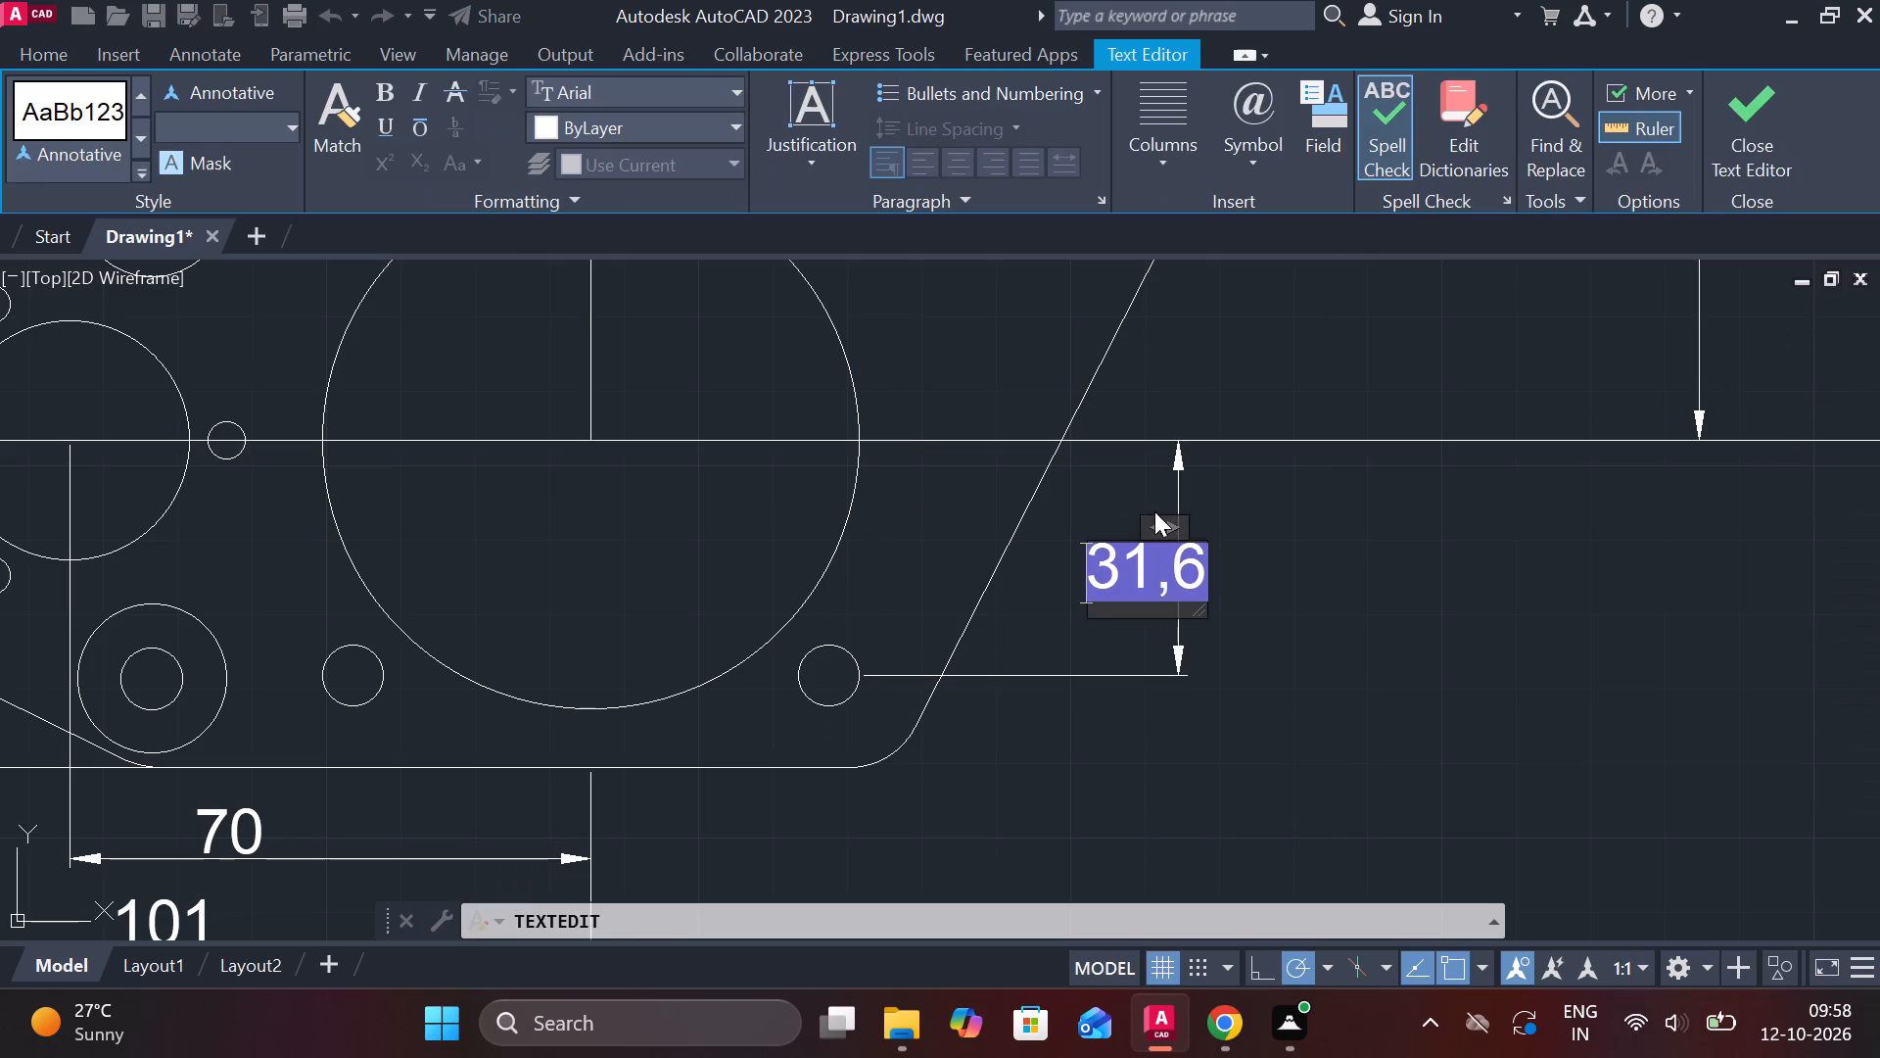
{"action": "key", "text": "3"}
{"action": "key", "text": "Right"}
{"action": "key", "text": "Right"}
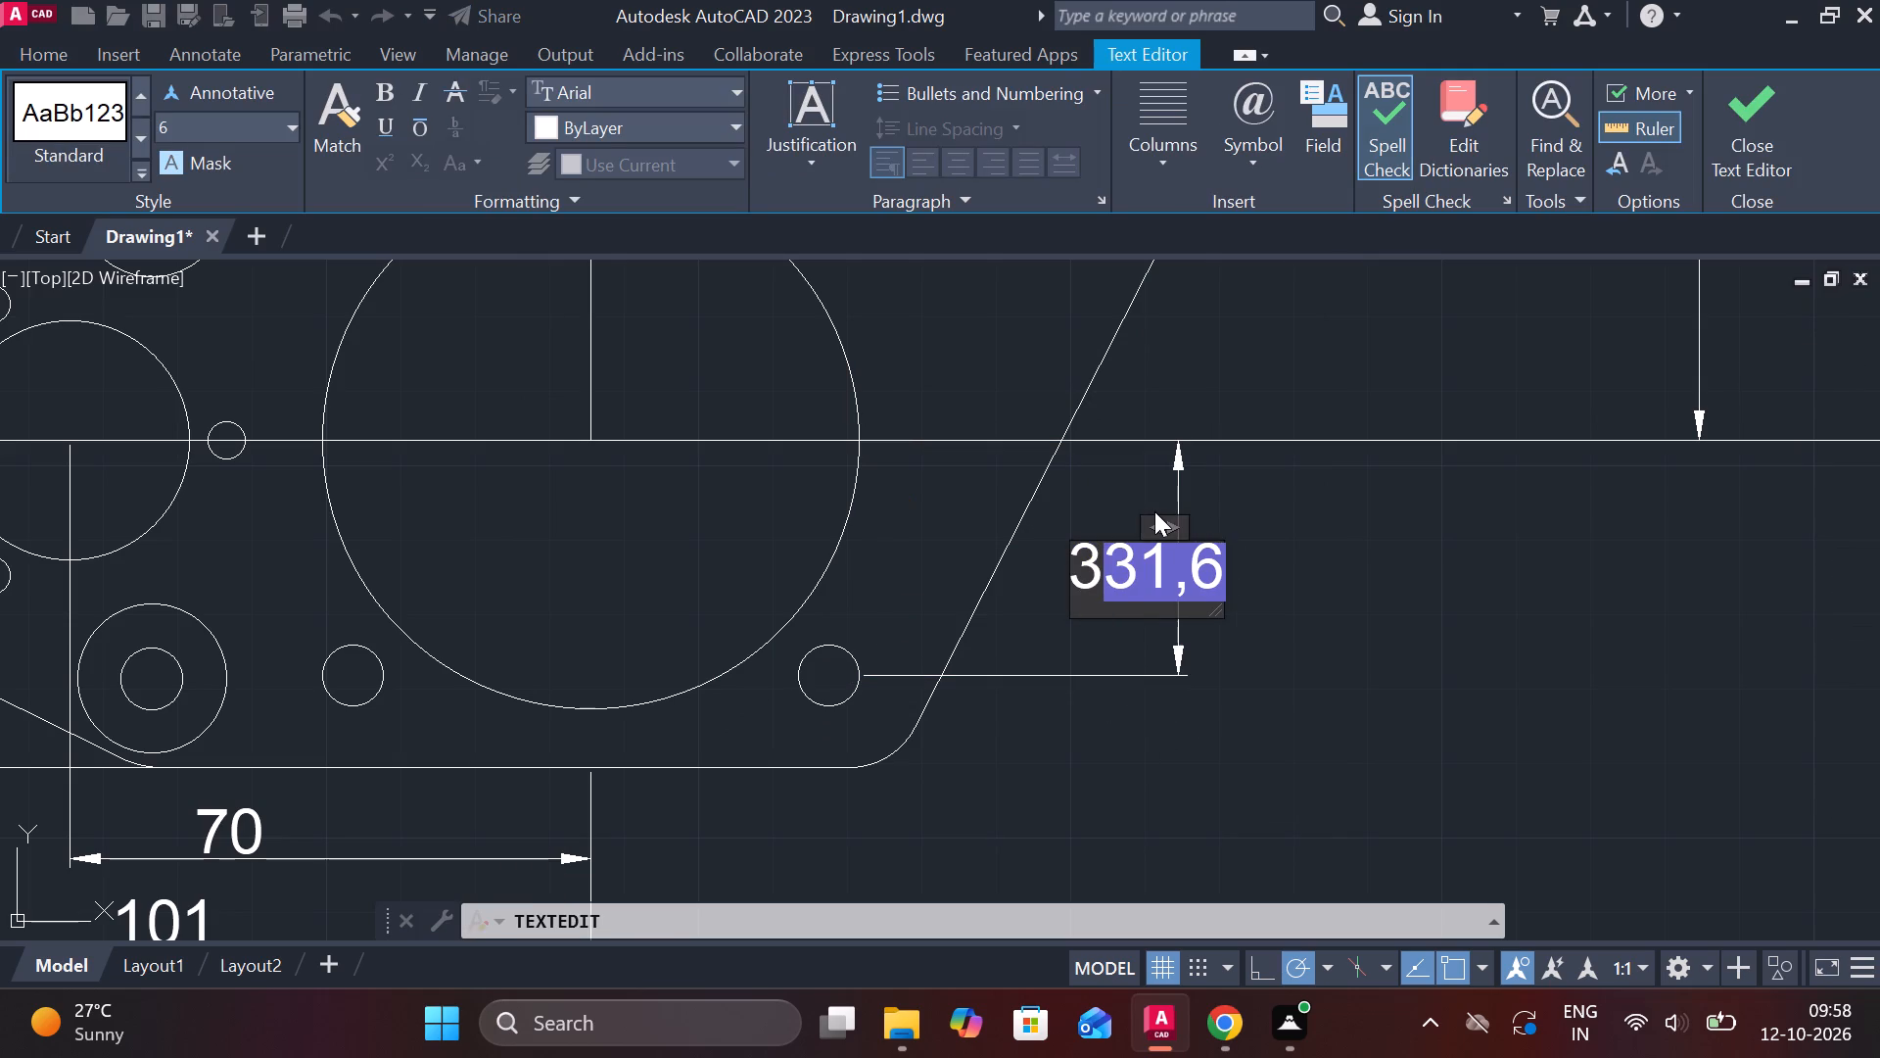
{"action": "key", "text": "BackSpace"}
{"action": "key", "text": "3"}
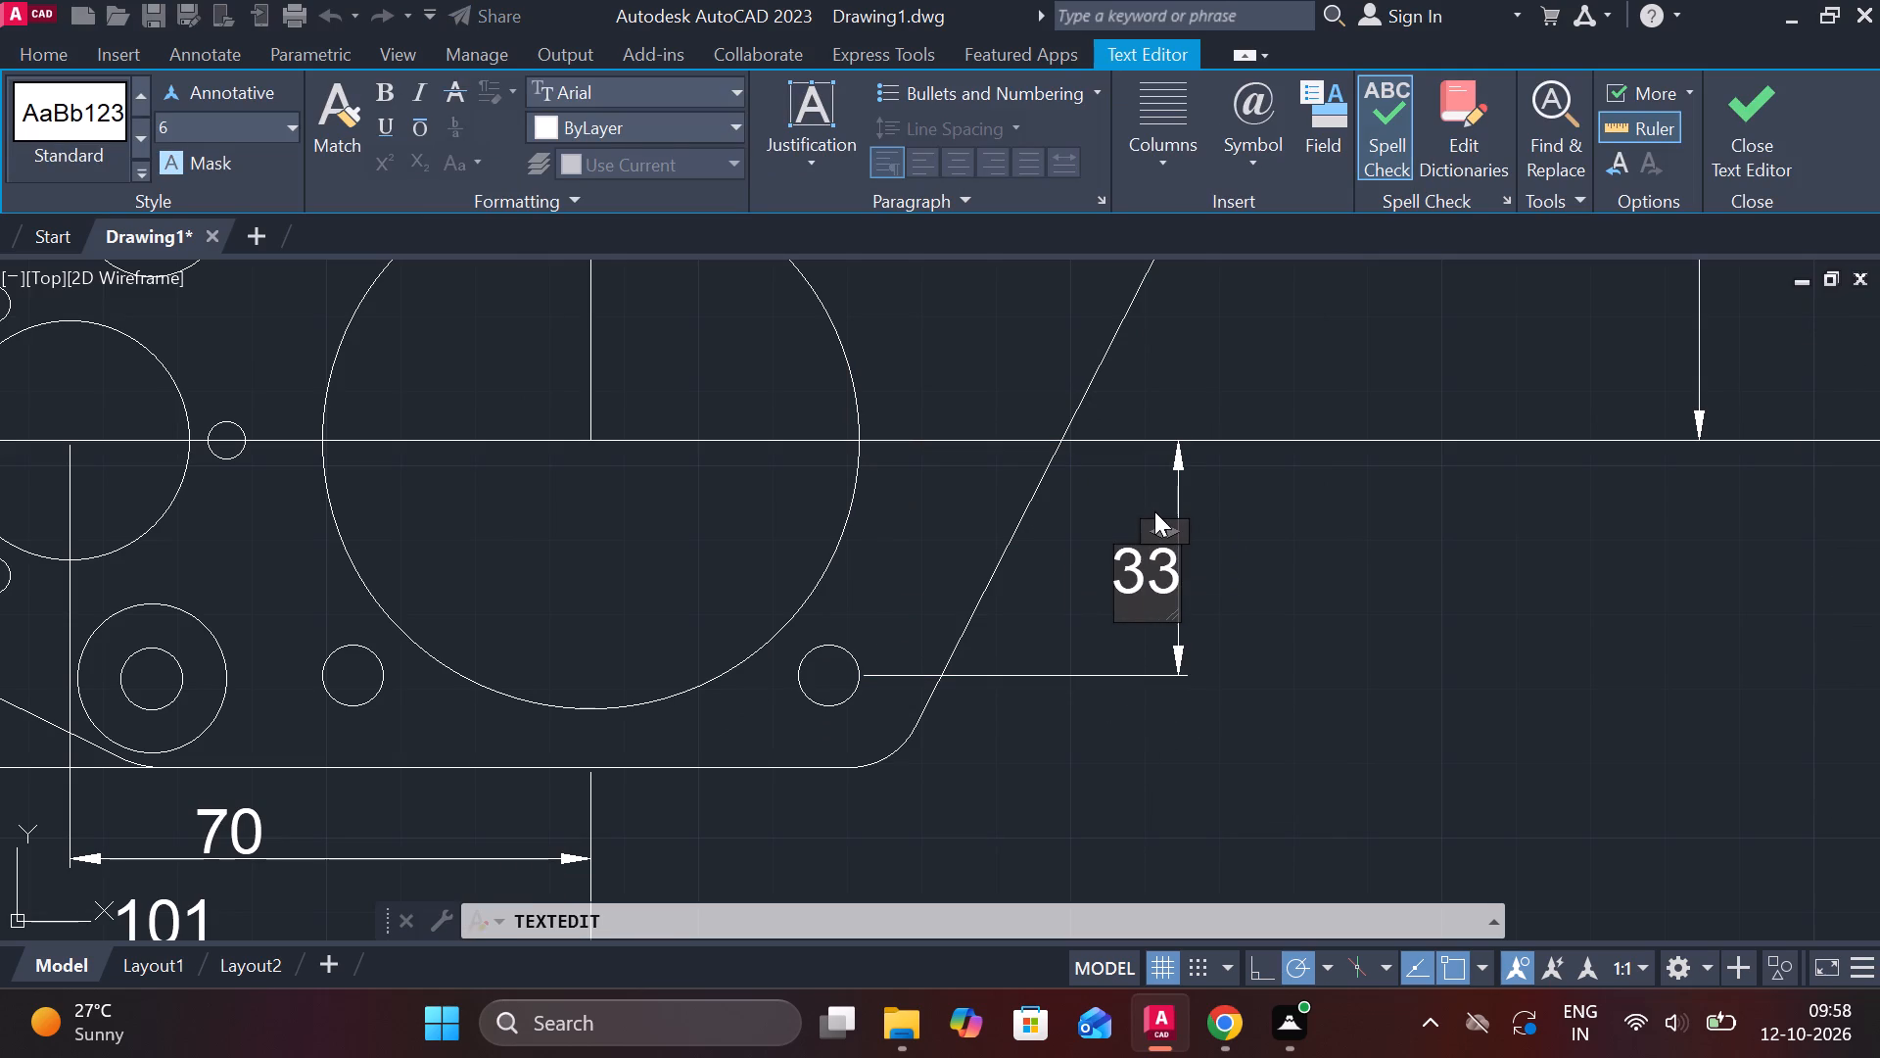
{"action": "key", "text": "BackSpace"}
{"action": "key", "text": "2"}
{"action": "left_click", "coordinate": [1729, 113]}
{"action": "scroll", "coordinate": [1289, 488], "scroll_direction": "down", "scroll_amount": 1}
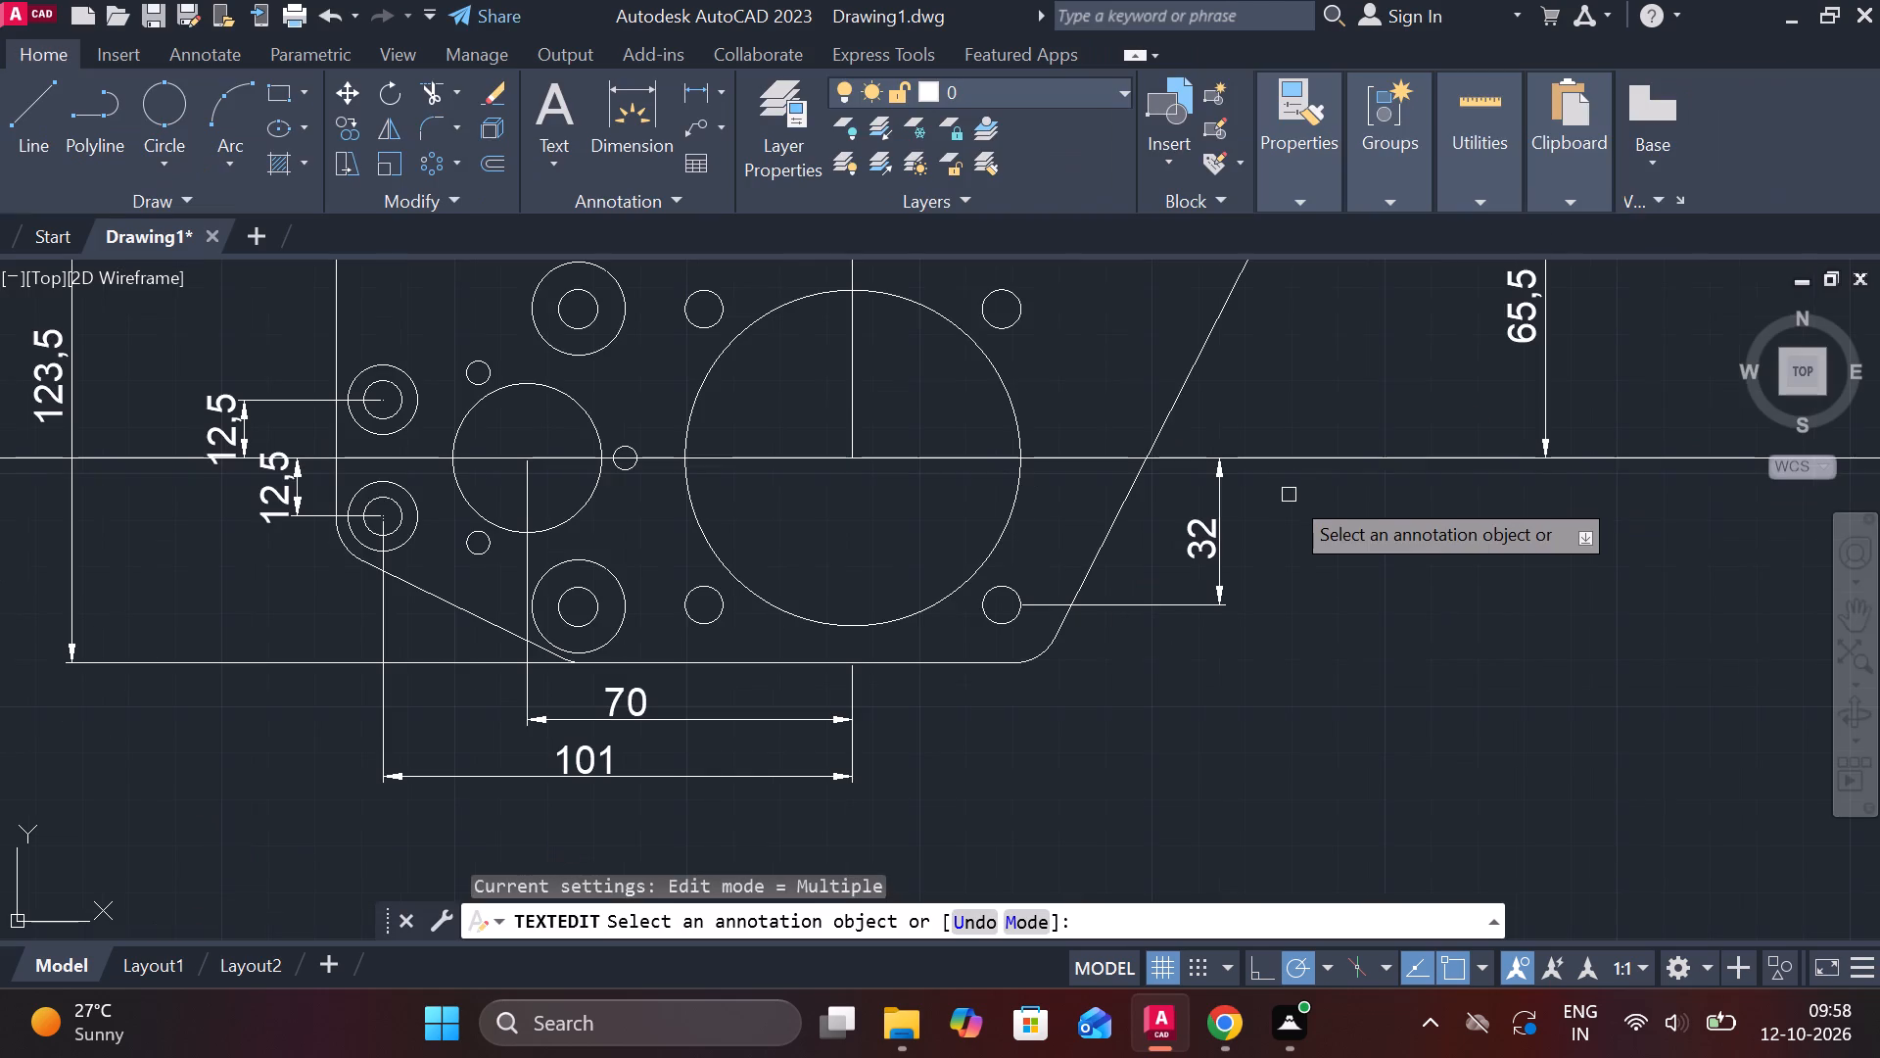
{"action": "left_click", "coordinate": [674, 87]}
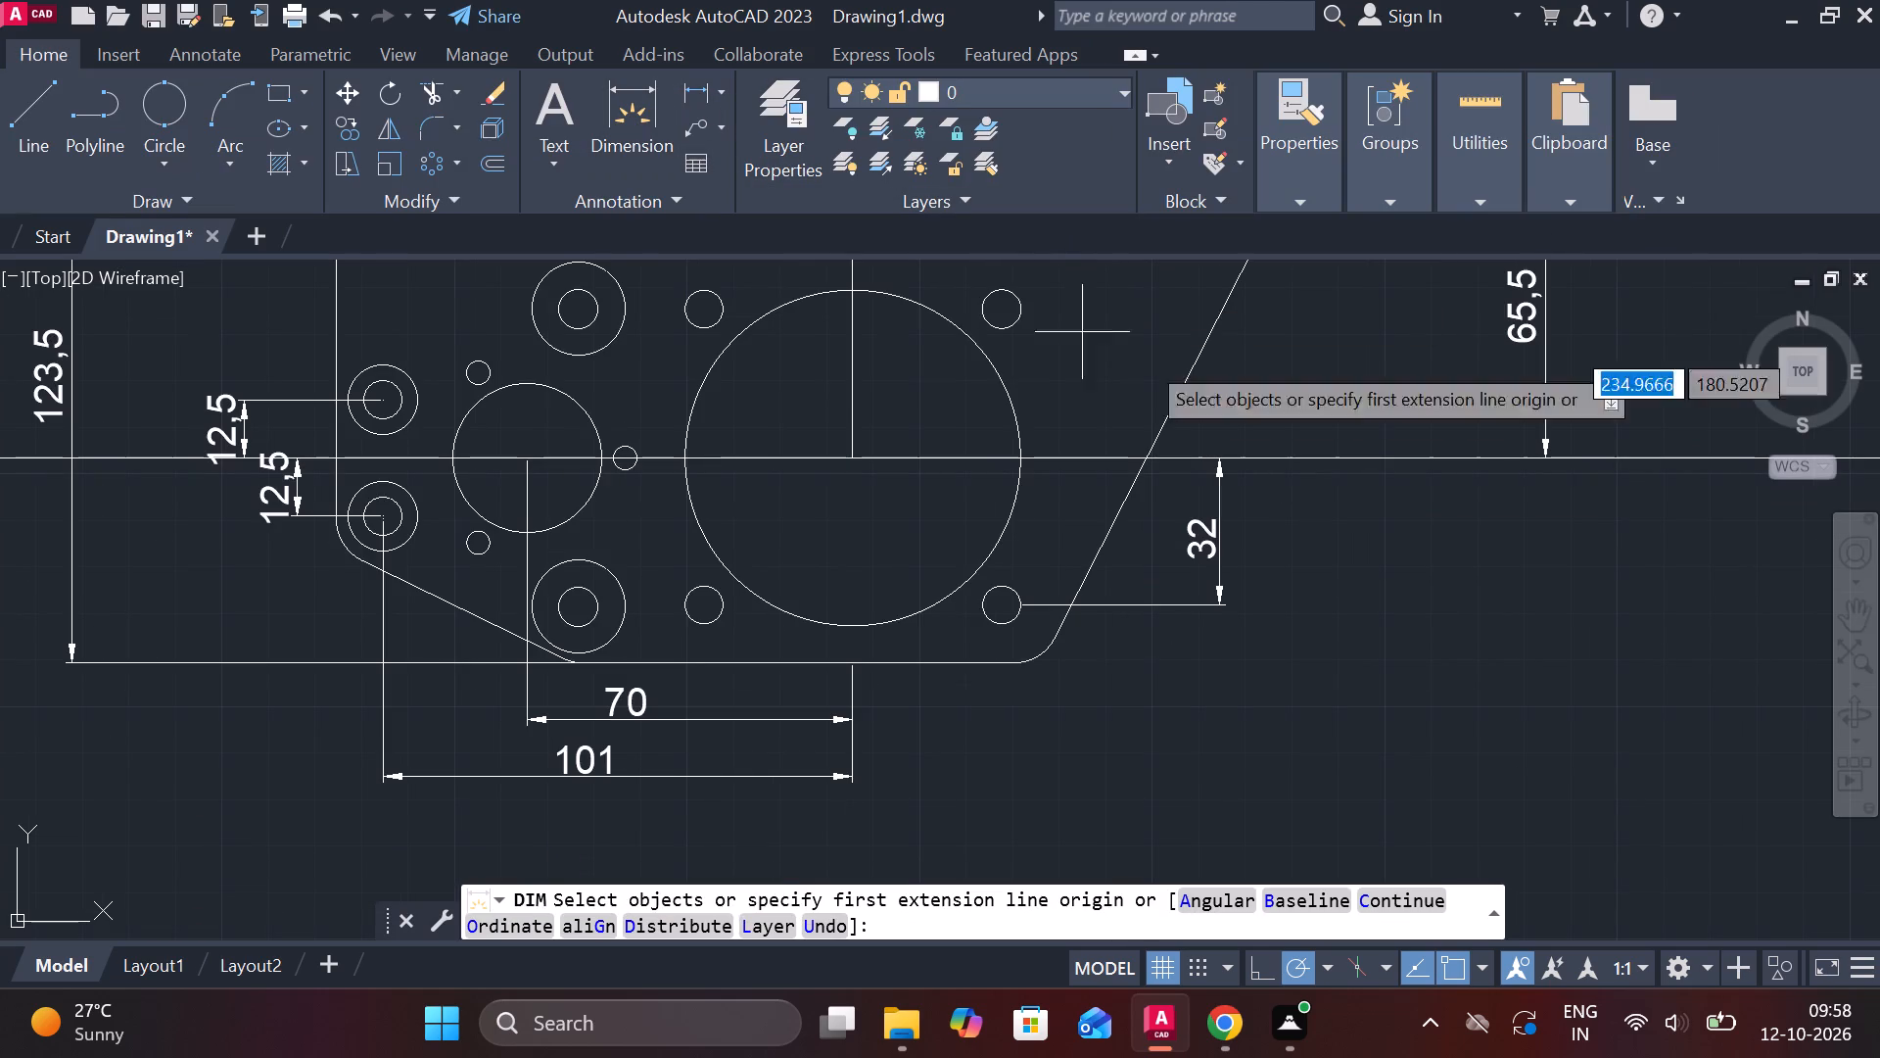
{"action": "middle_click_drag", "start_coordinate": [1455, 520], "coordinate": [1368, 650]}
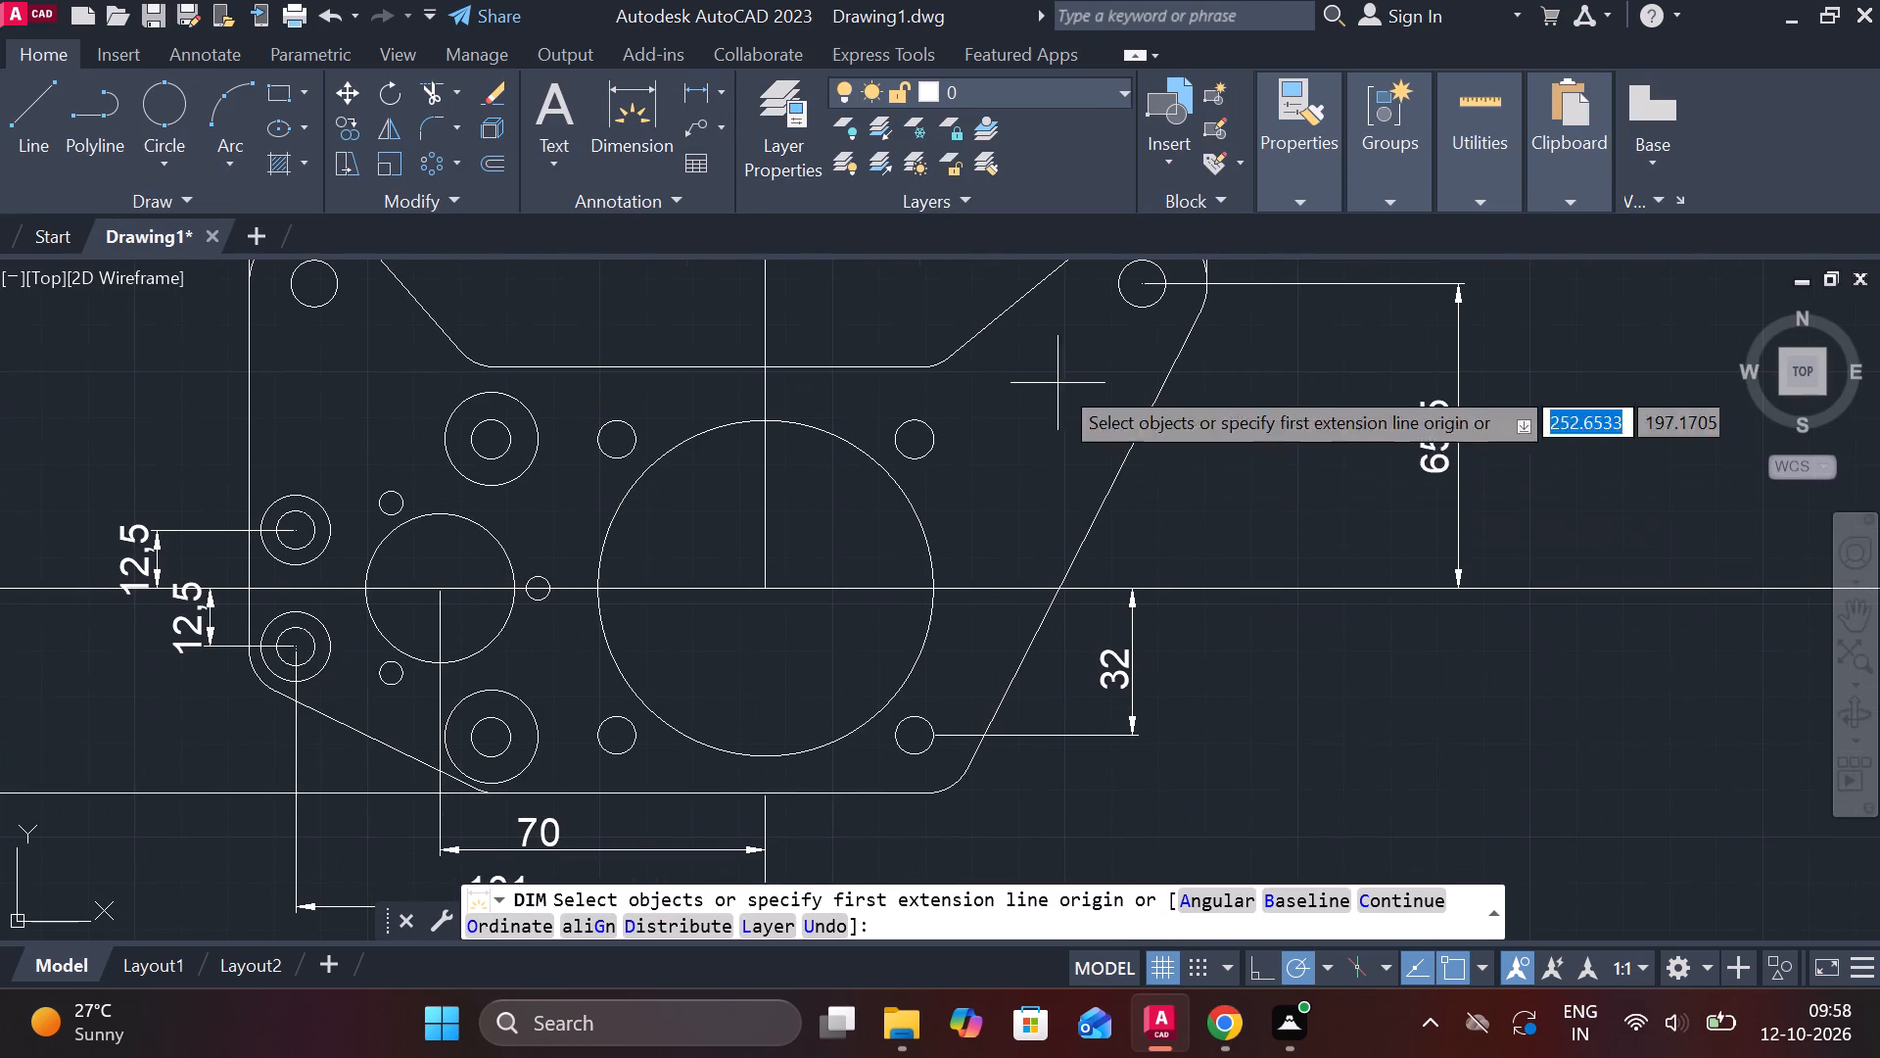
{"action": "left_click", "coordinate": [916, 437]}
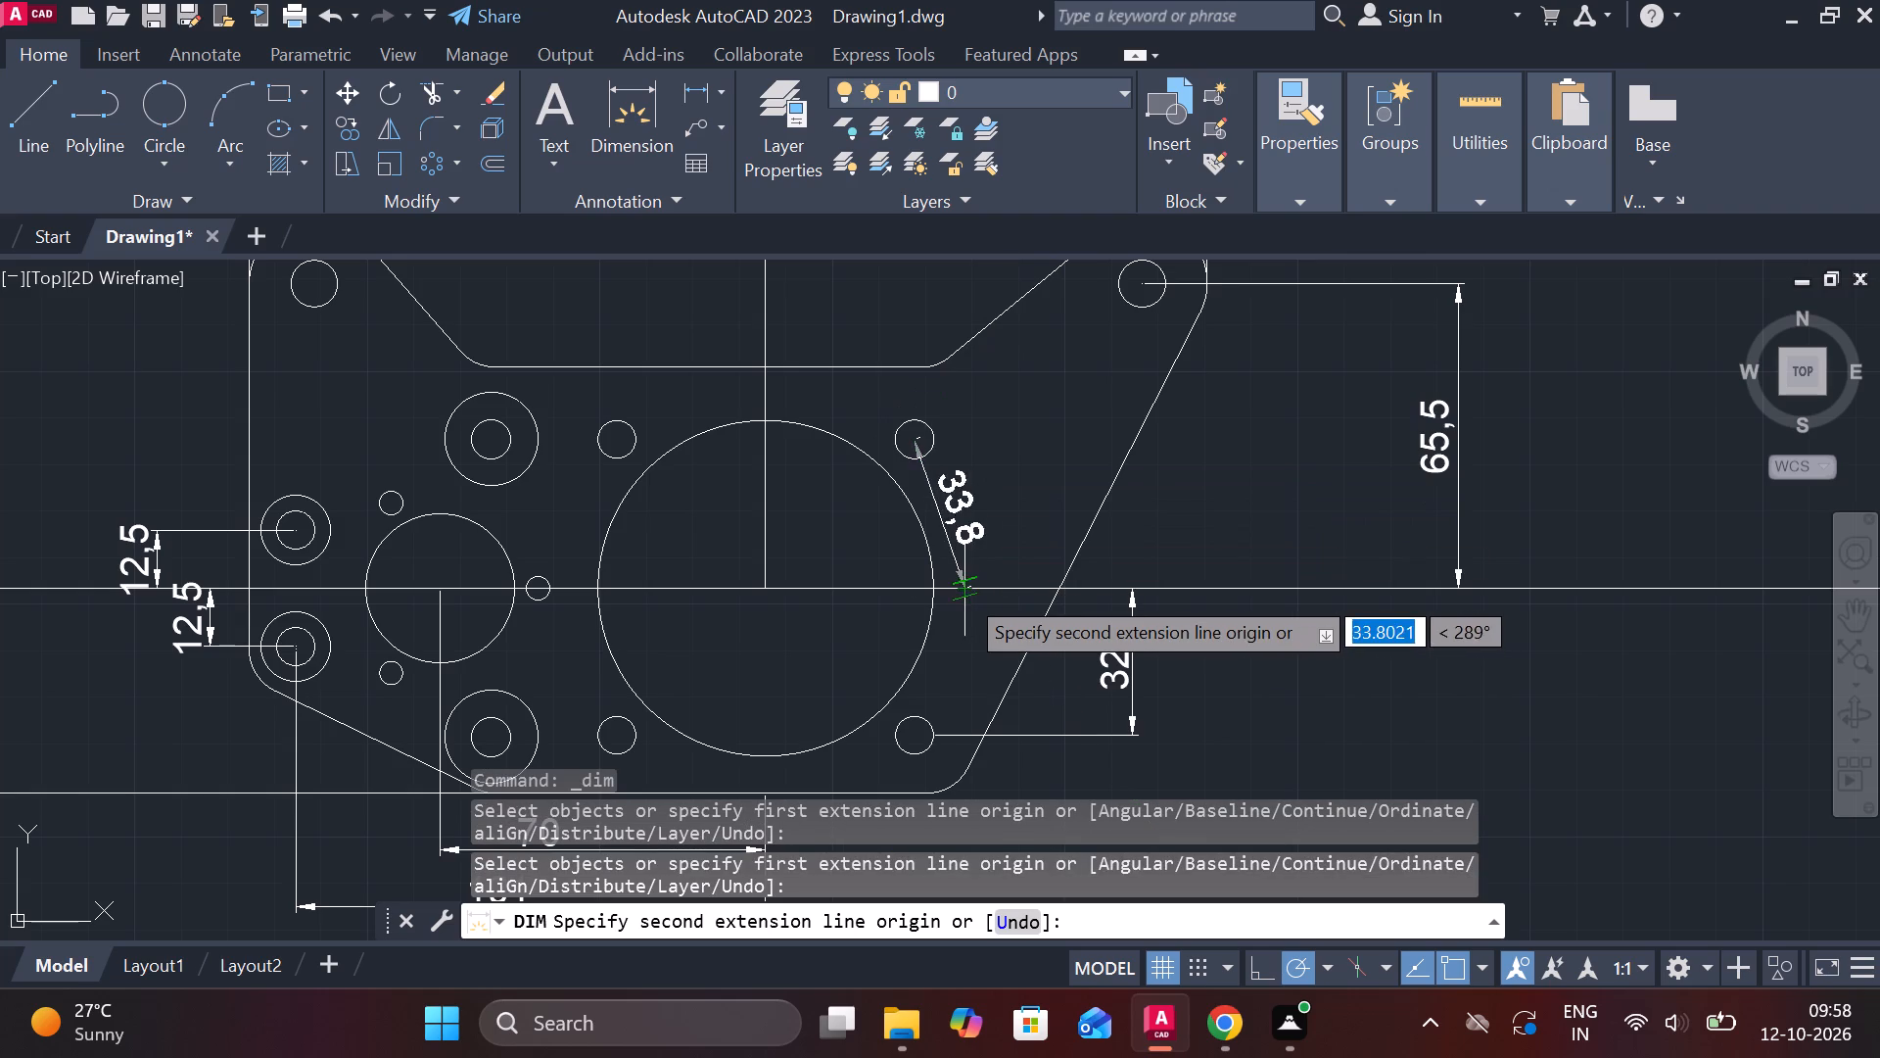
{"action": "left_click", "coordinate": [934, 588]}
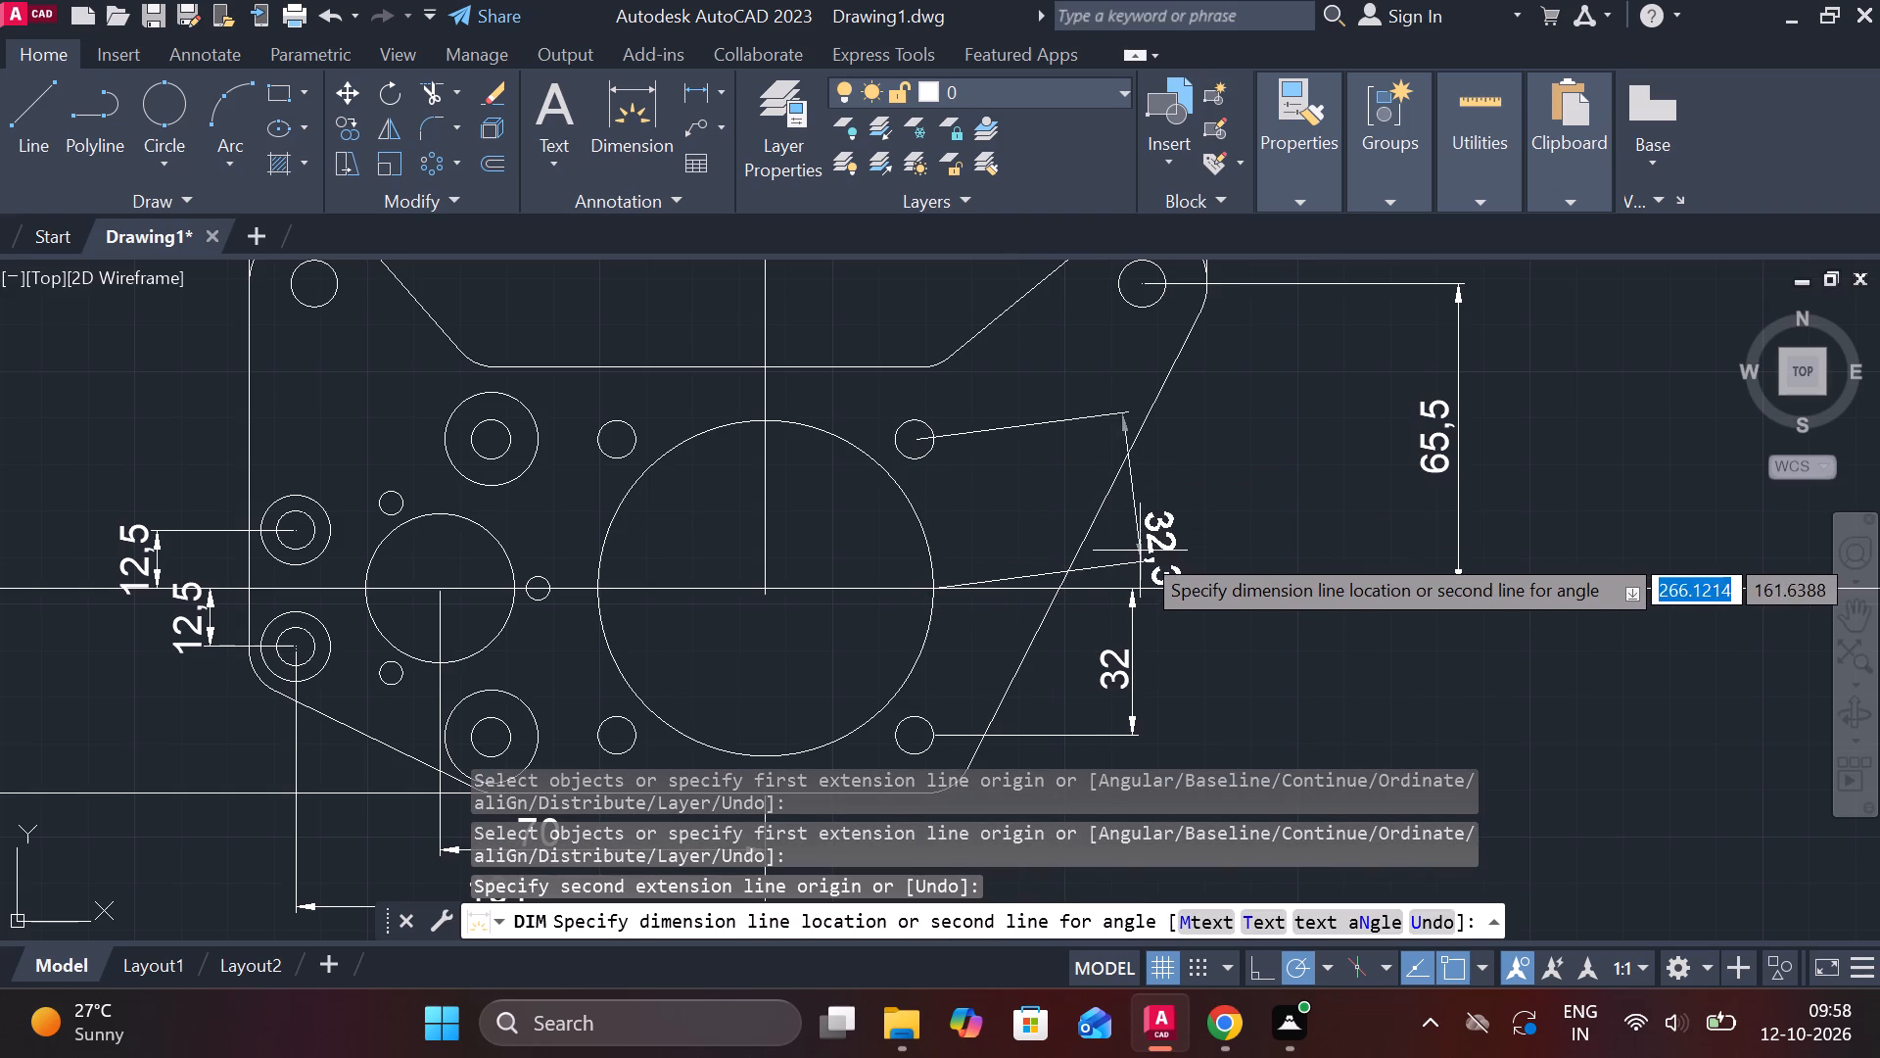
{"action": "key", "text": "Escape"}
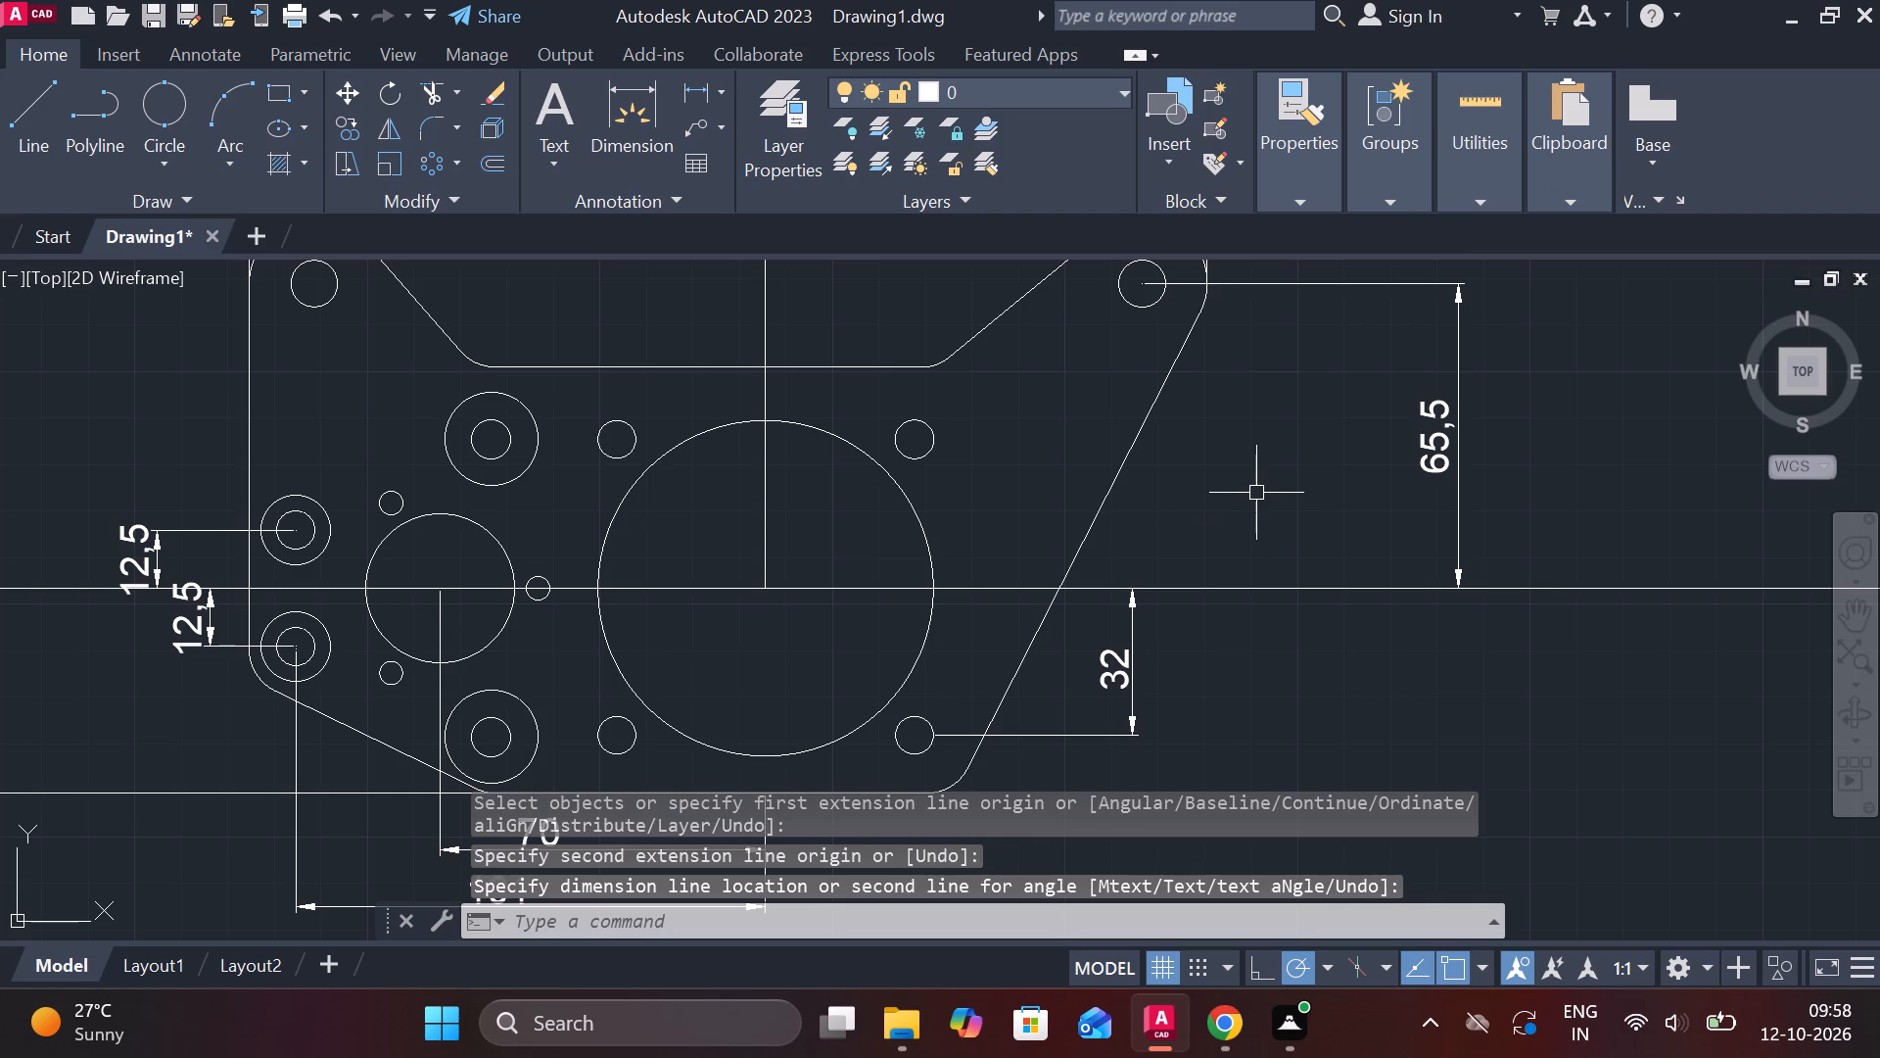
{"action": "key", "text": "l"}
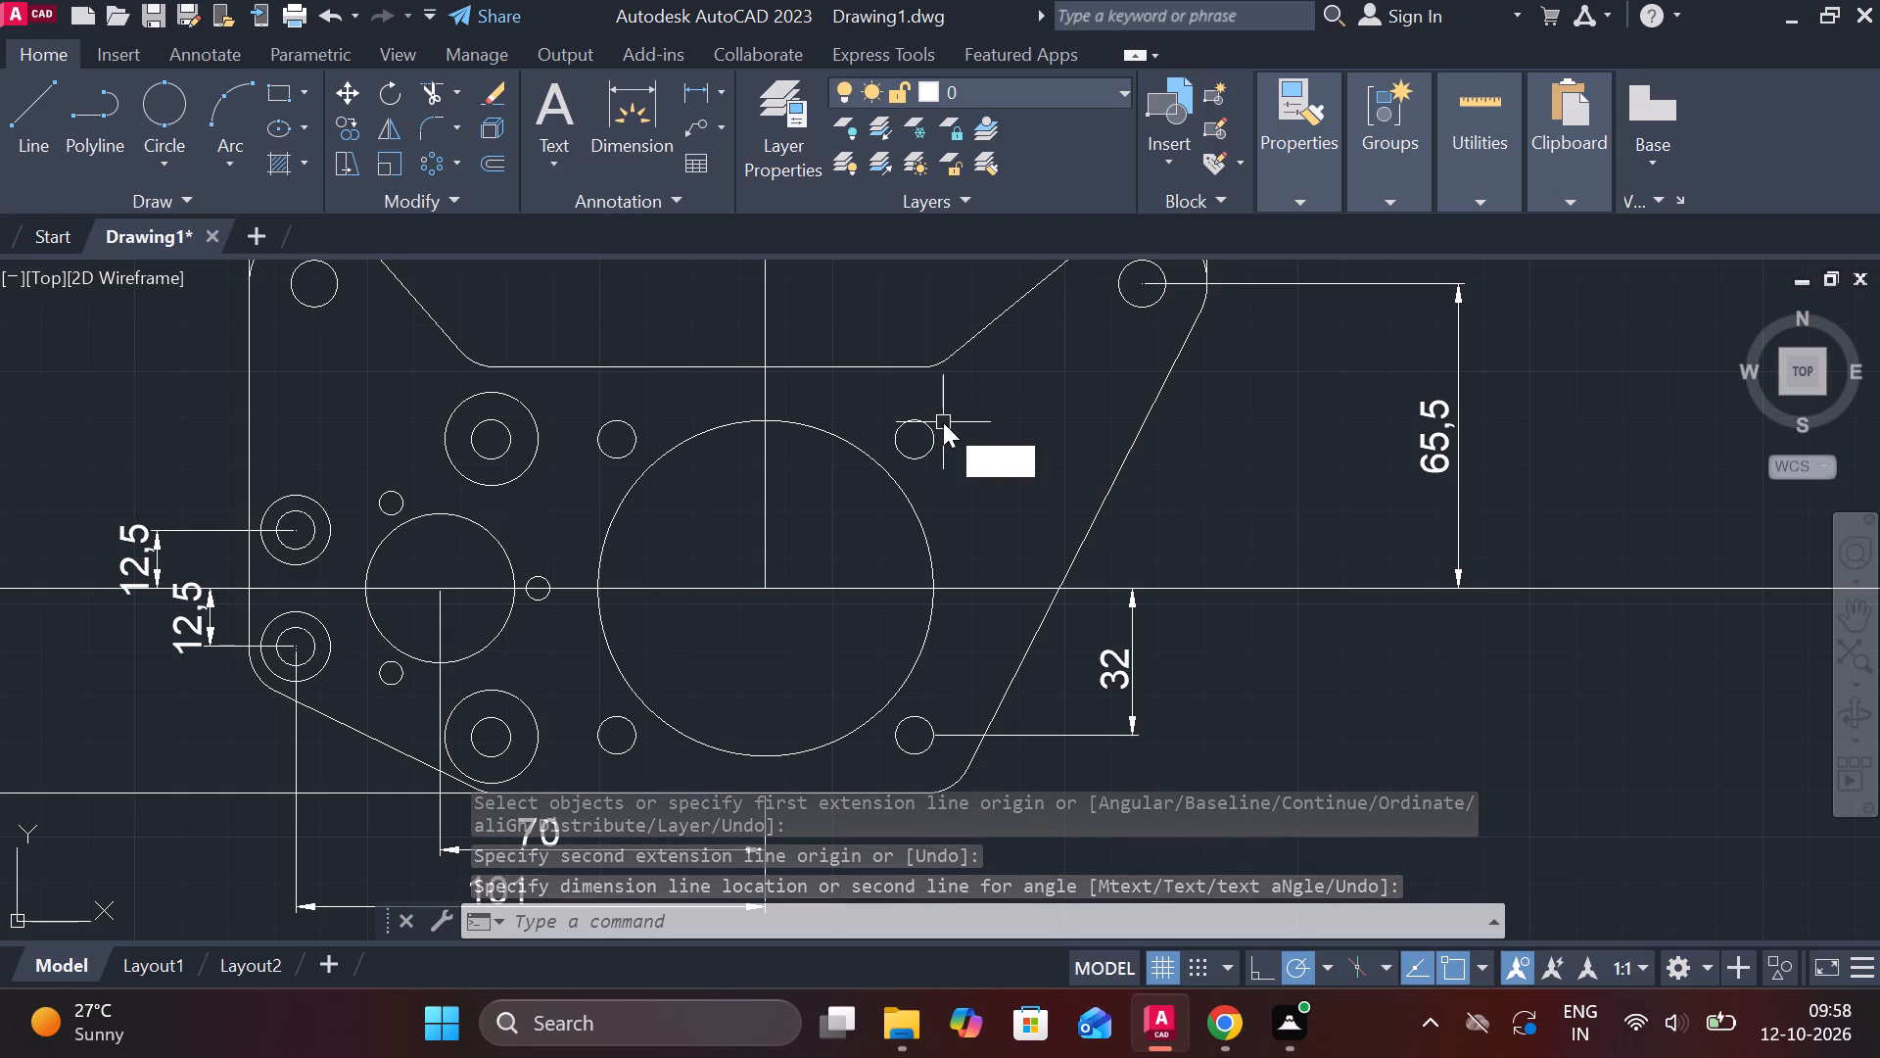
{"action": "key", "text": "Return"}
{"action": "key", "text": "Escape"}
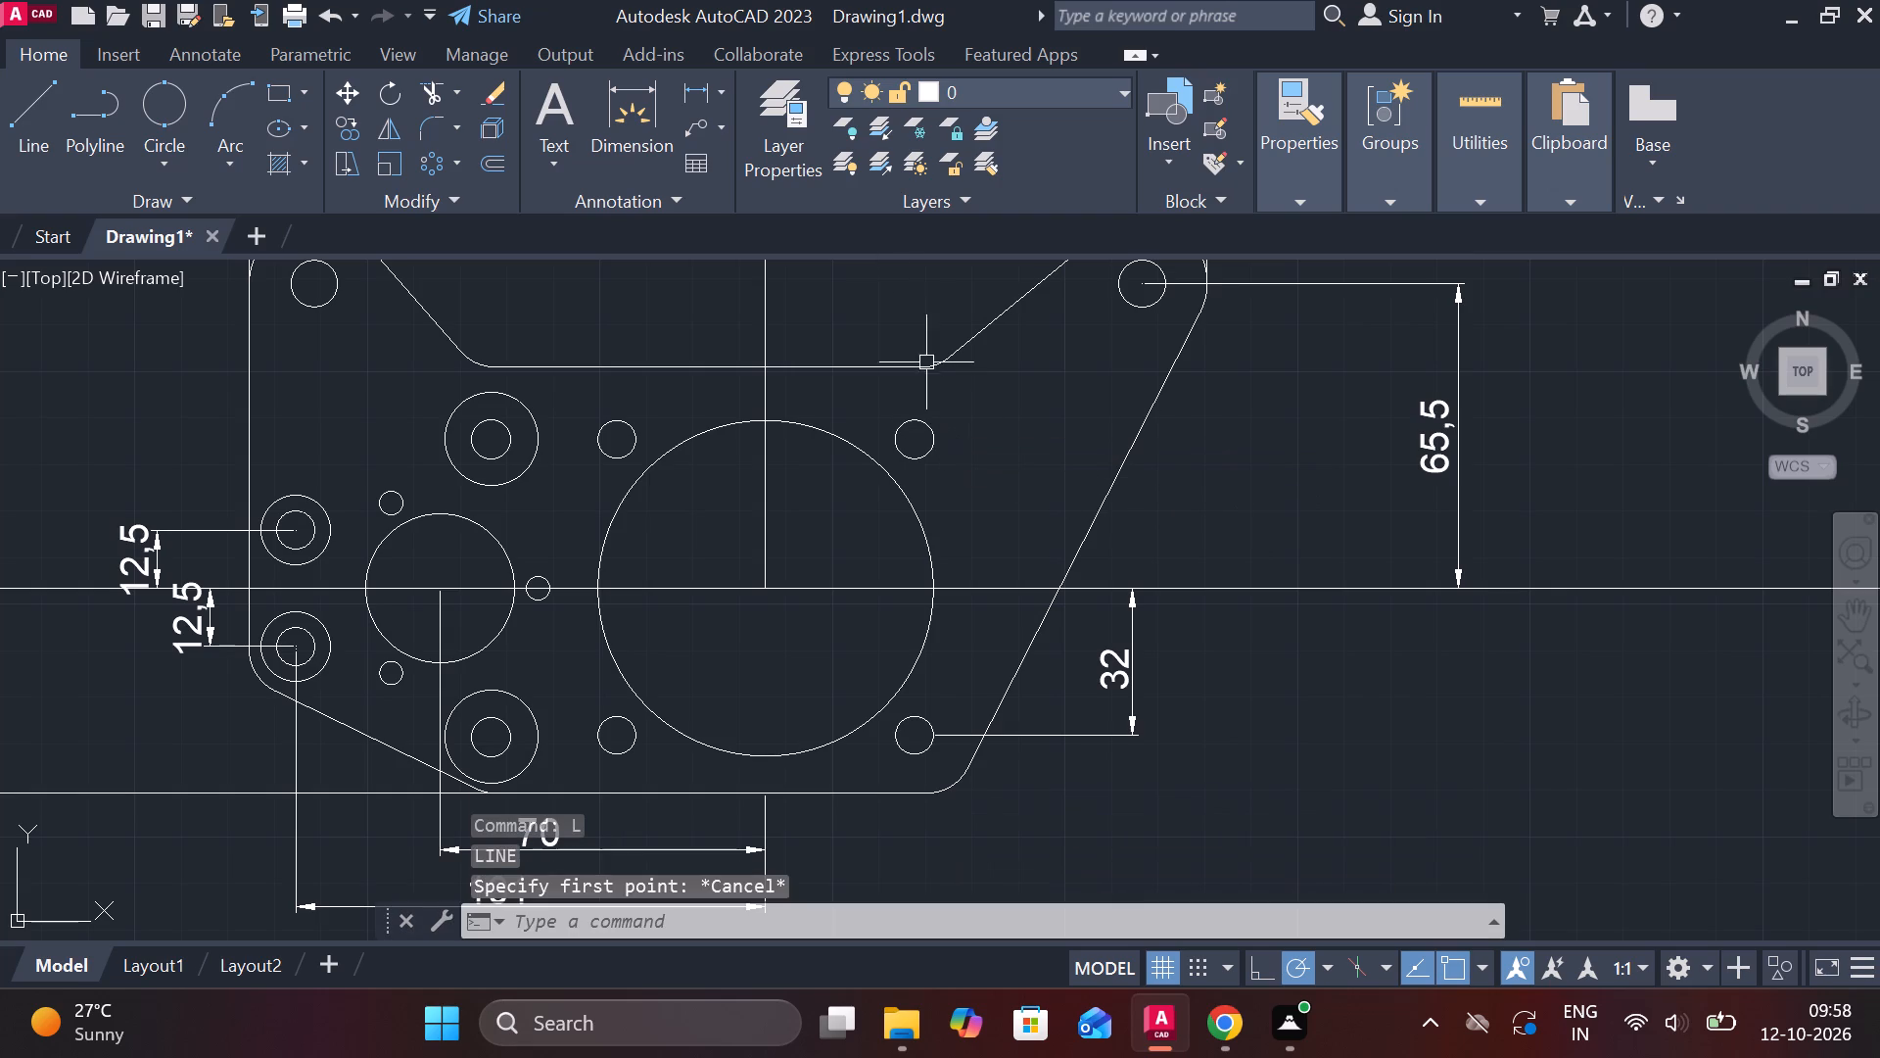
Add a vertical linear dimension from the large circle's upper-right small hole's centre to the horizontal centreline, in line above the lower hole's 32 dimension.
{"action": "left_click", "coordinate": [710, 89]}
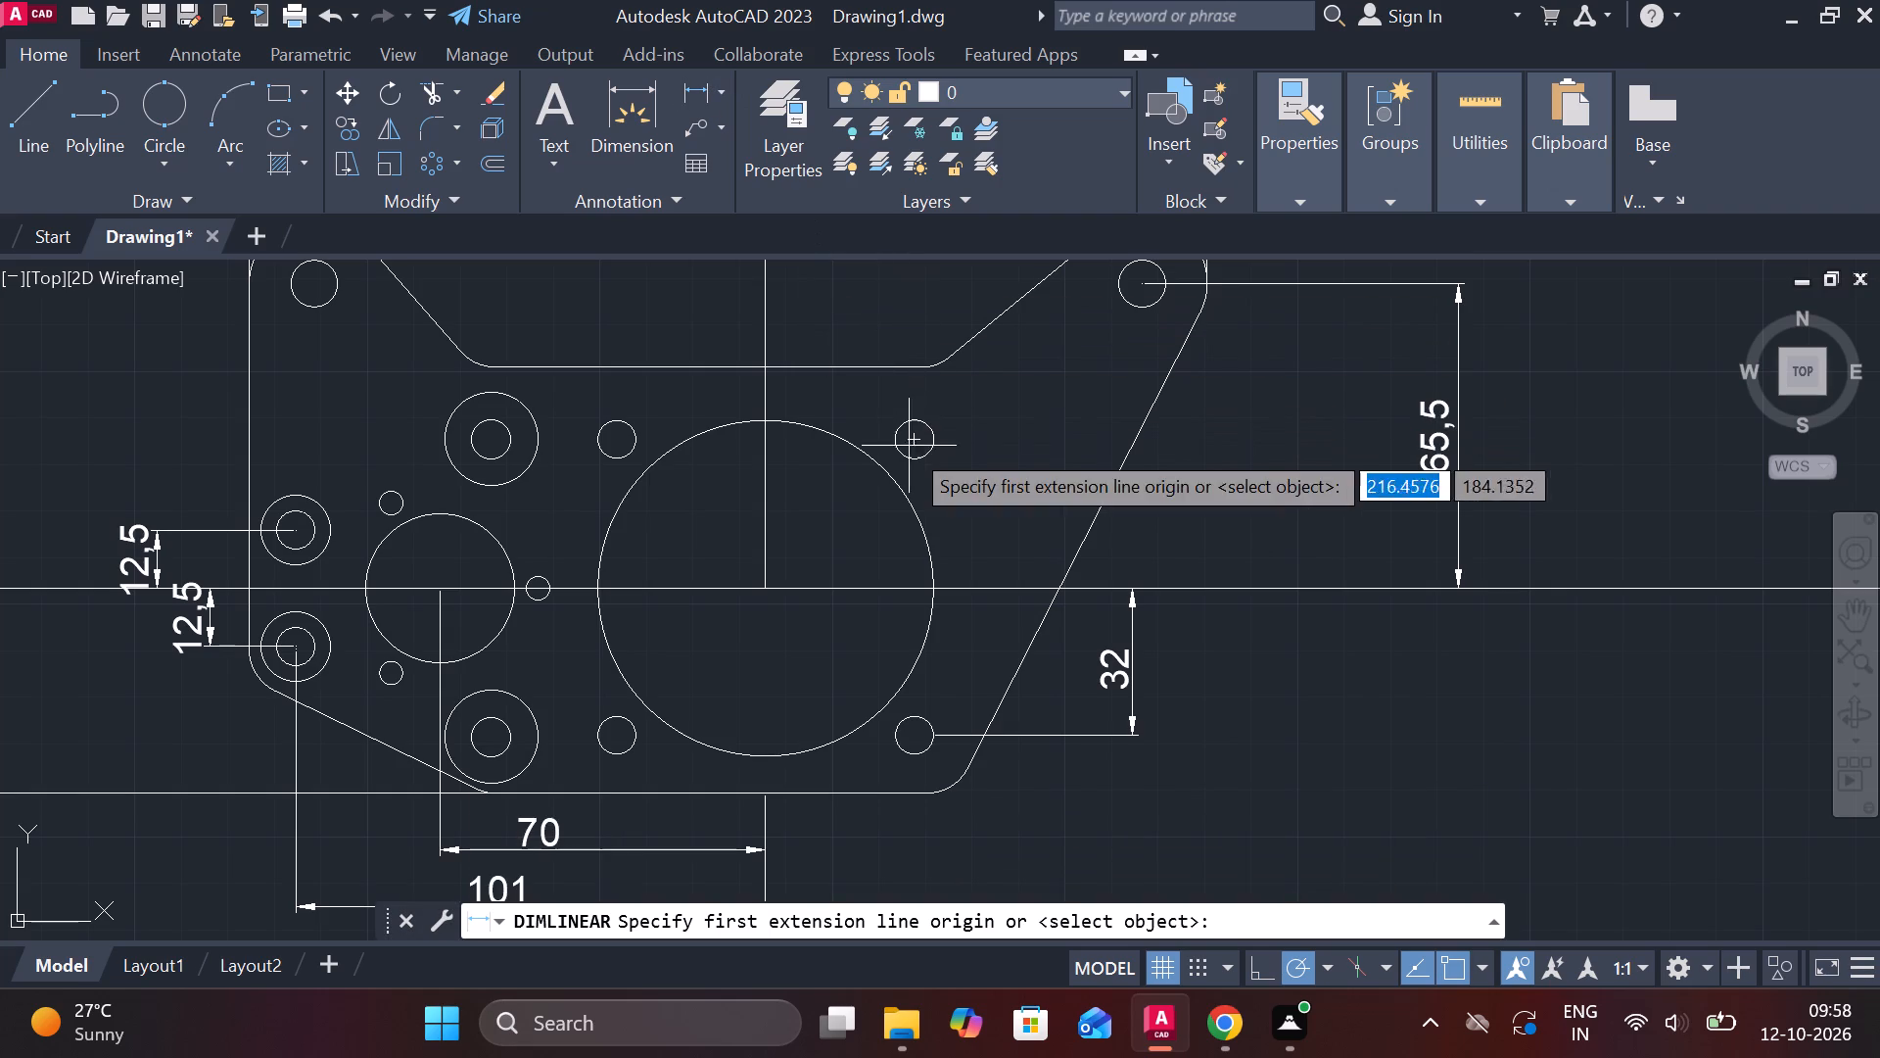
{"action": "left_click", "coordinate": [909, 449]}
{"action": "left_click", "coordinate": [913, 588]}
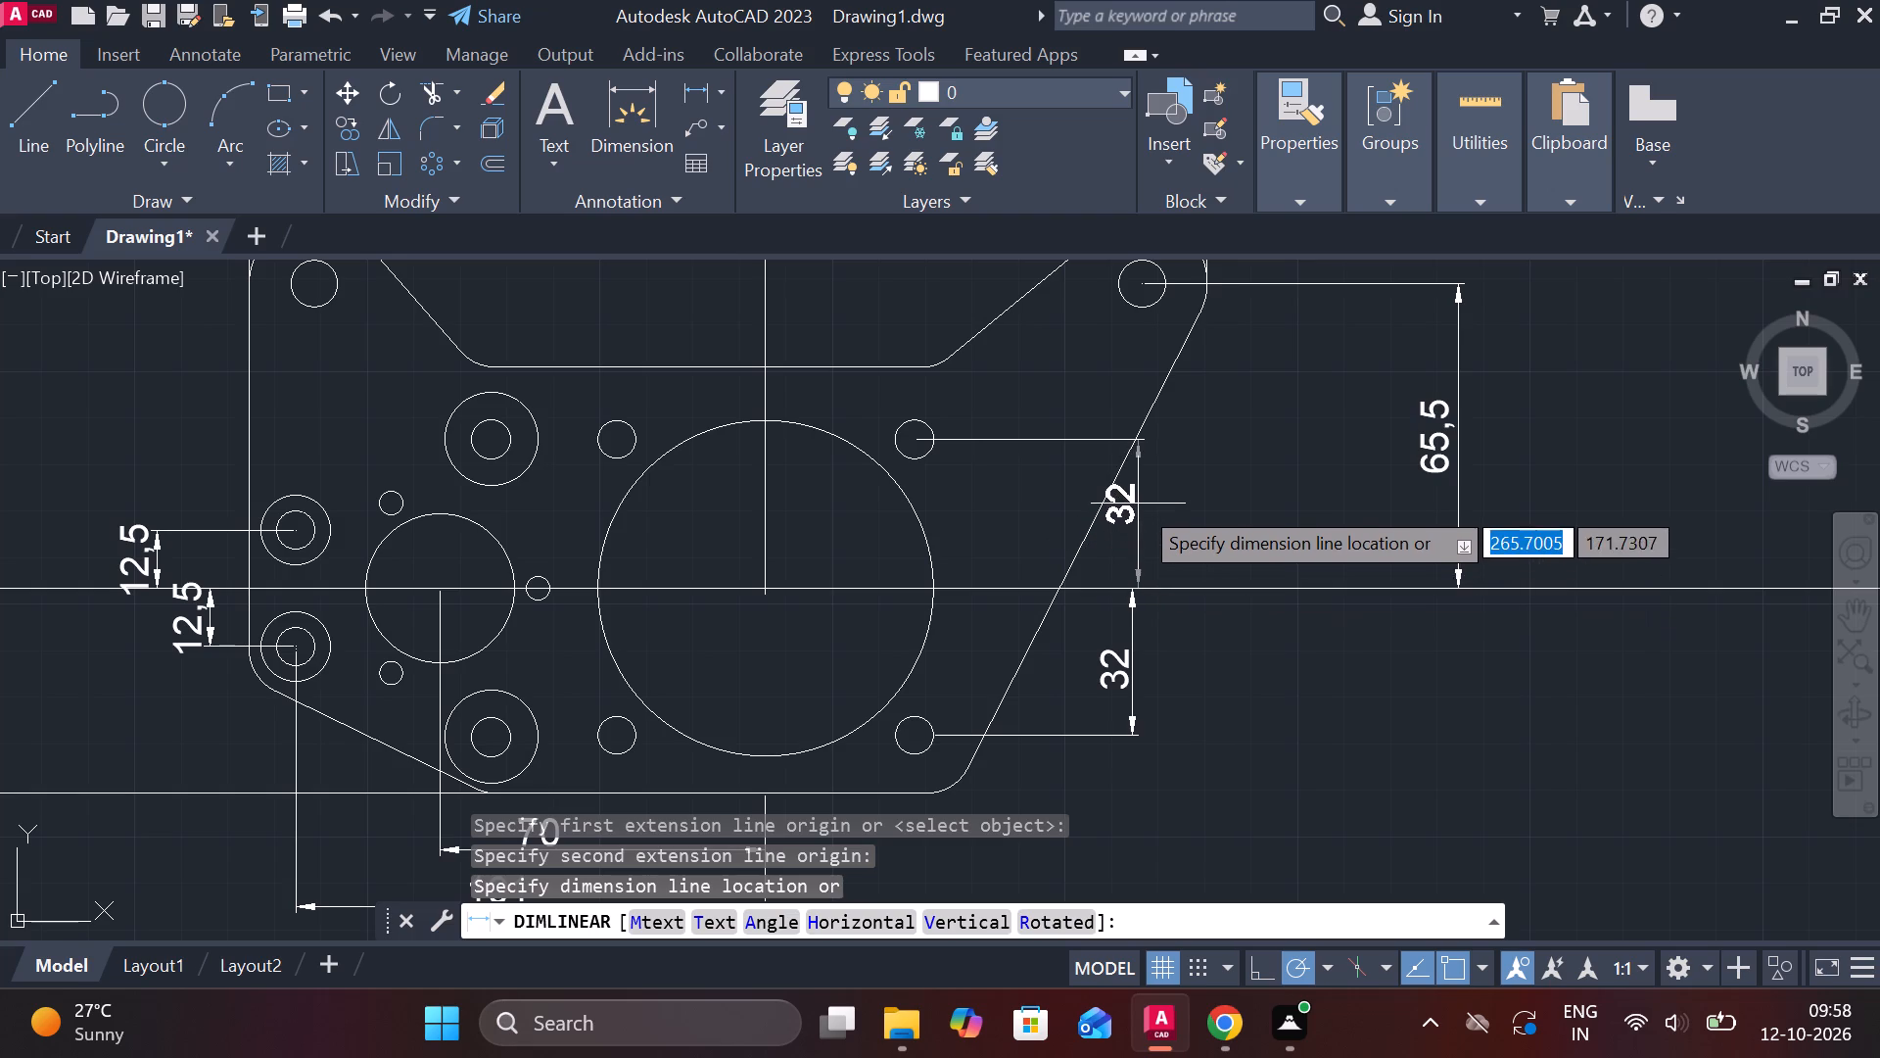
{"action": "left_click", "coordinate": [1132, 519]}
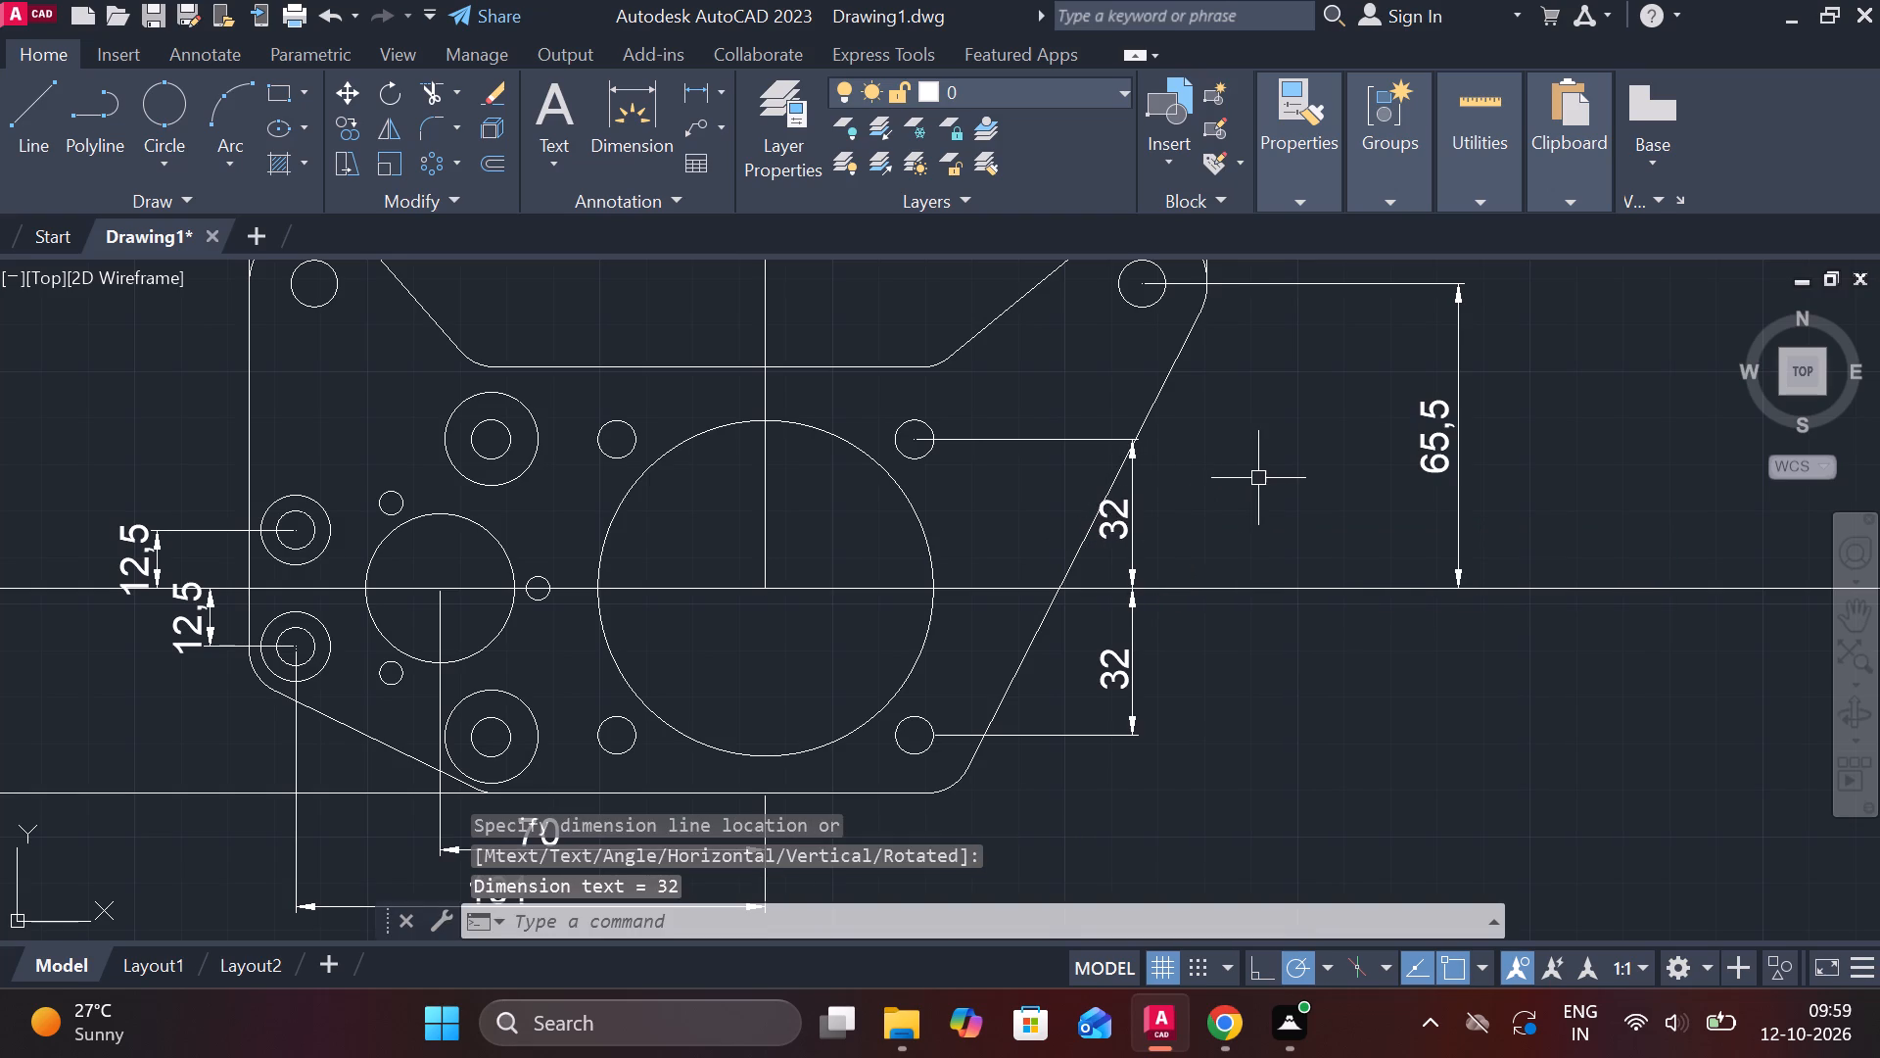
Add a horizontal linear dimension from the large circle's upper-left small hole's centre to the vertical centreline, just above the hole.
{"action": "scroll", "coordinate": [1258, 478], "scroll_direction": "down", "scroll_amount": 1}
{"action": "scroll", "coordinate": [808, 508], "scroll_direction": "up", "scroll_amount": 1}
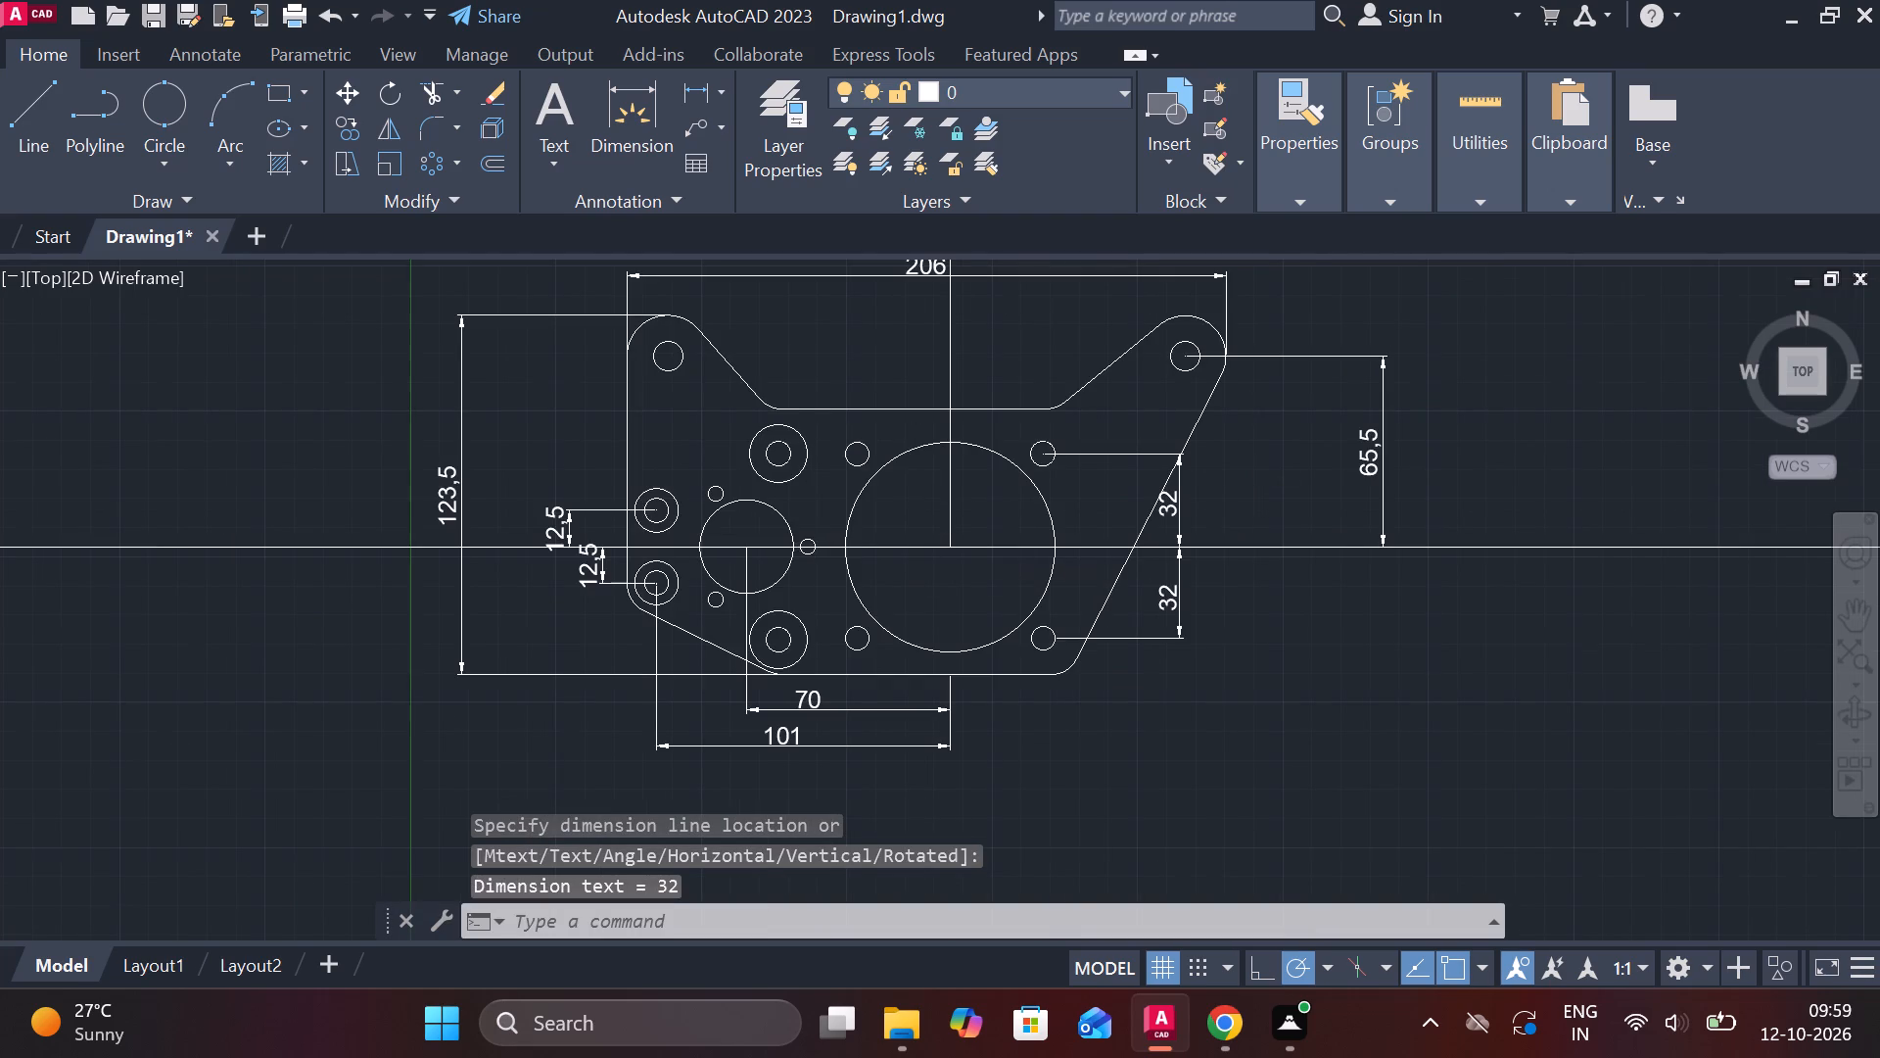
{"action": "scroll", "coordinate": [880, 495], "scroll_direction": "up", "scroll_amount": 1}
{"action": "key", "text": "space"}
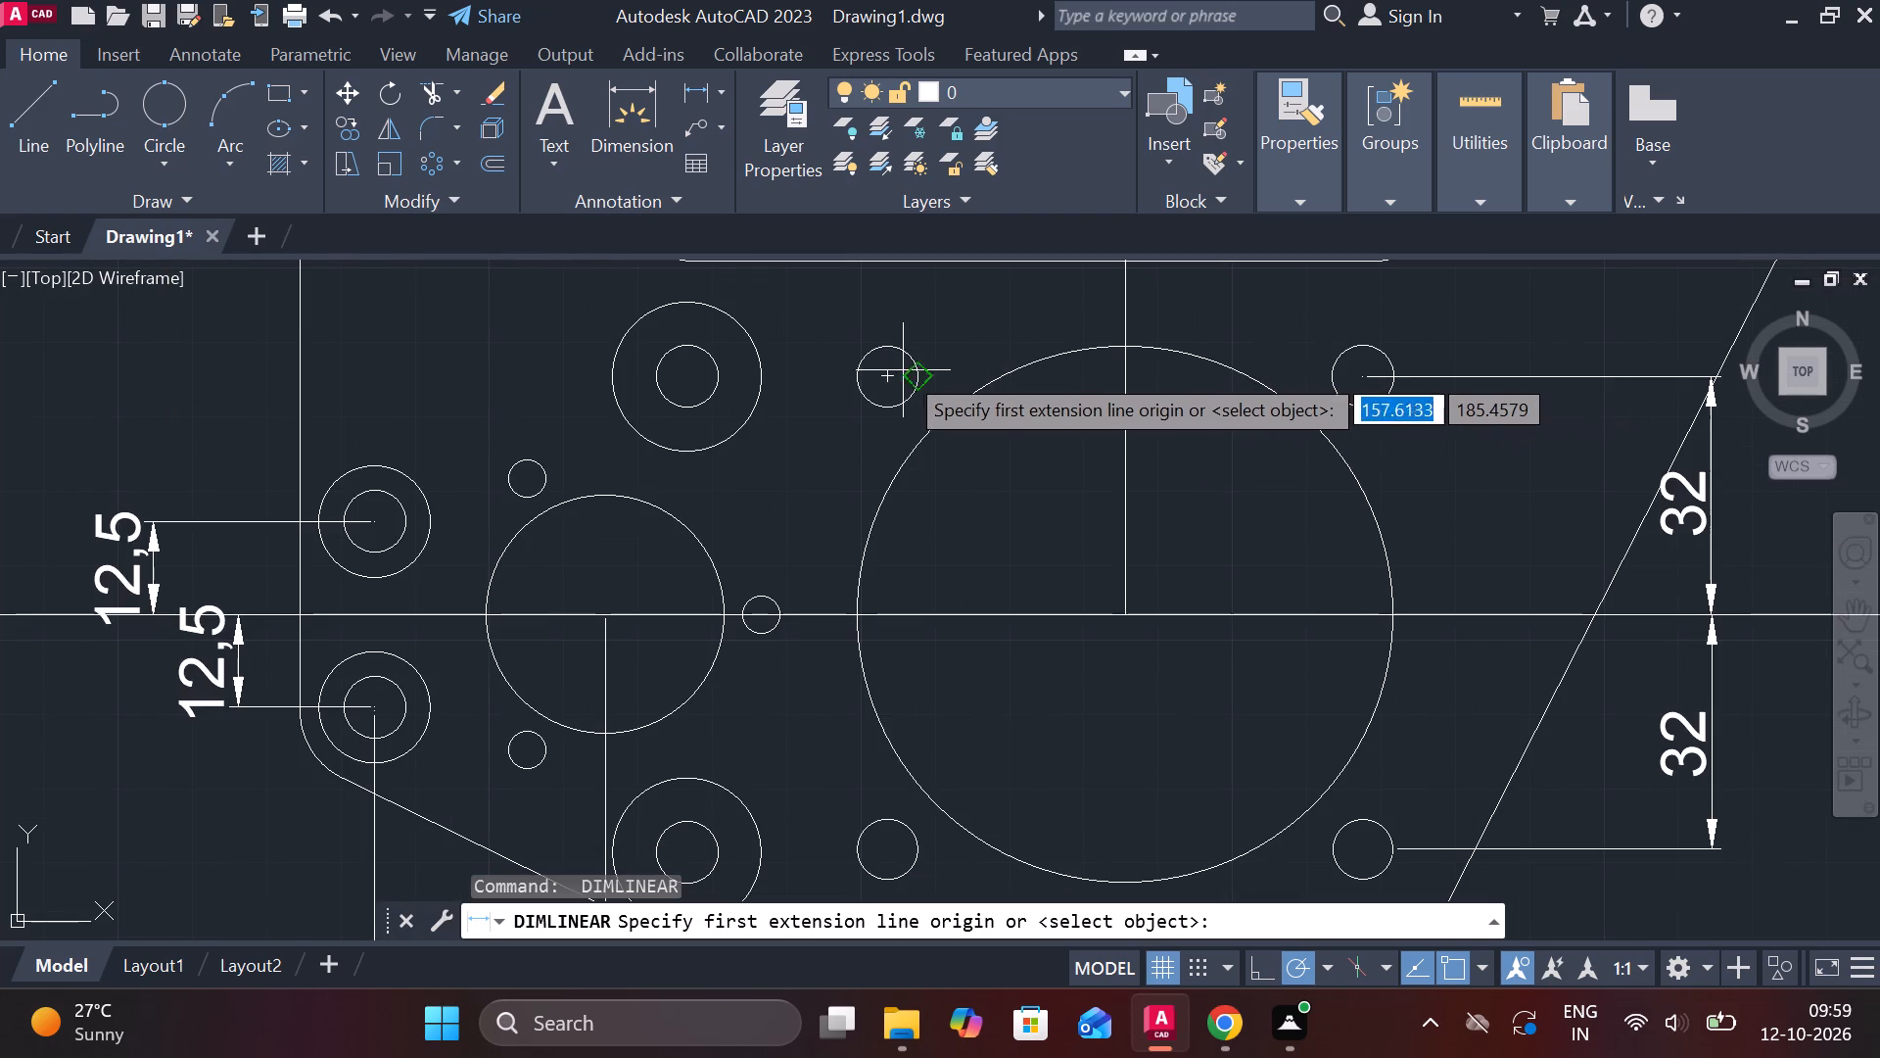
{"action": "left_click", "coordinate": [884, 377]}
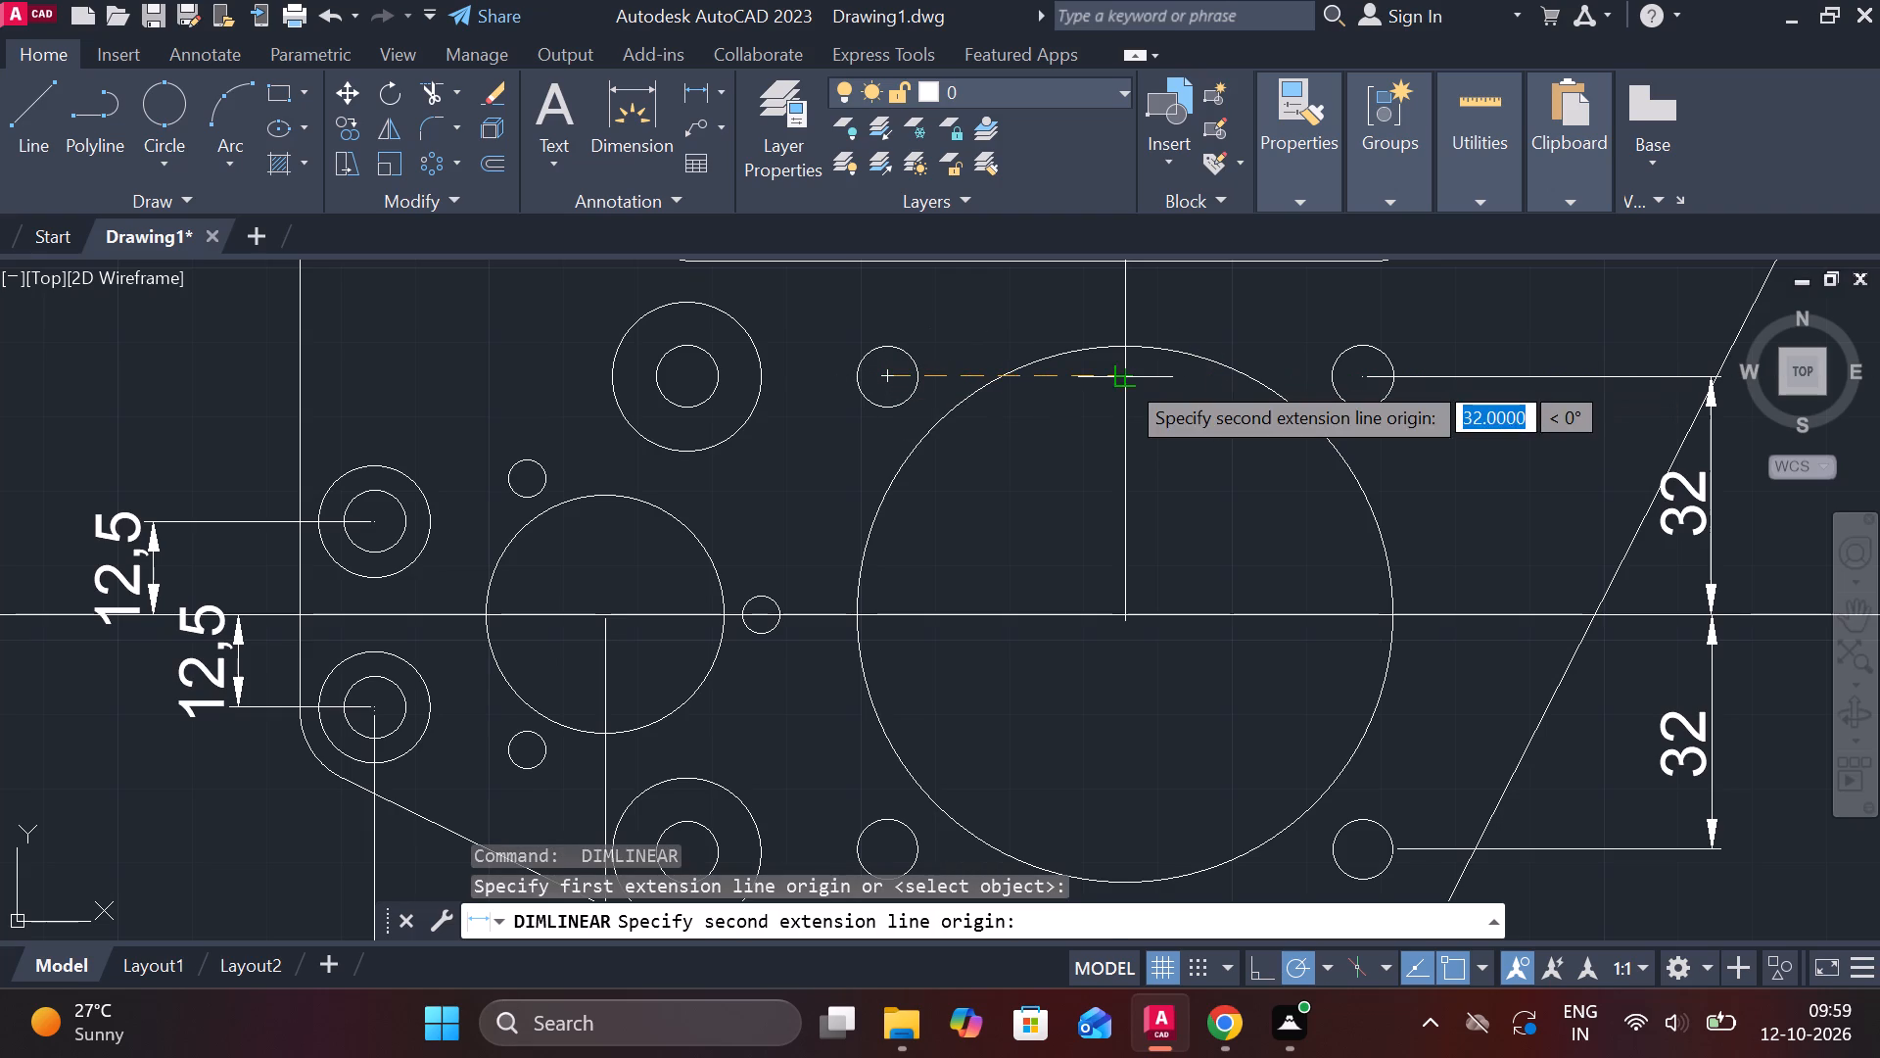
{"action": "left_click", "coordinate": [1124, 378]}
{"action": "left_click", "coordinate": [1010, 326]}
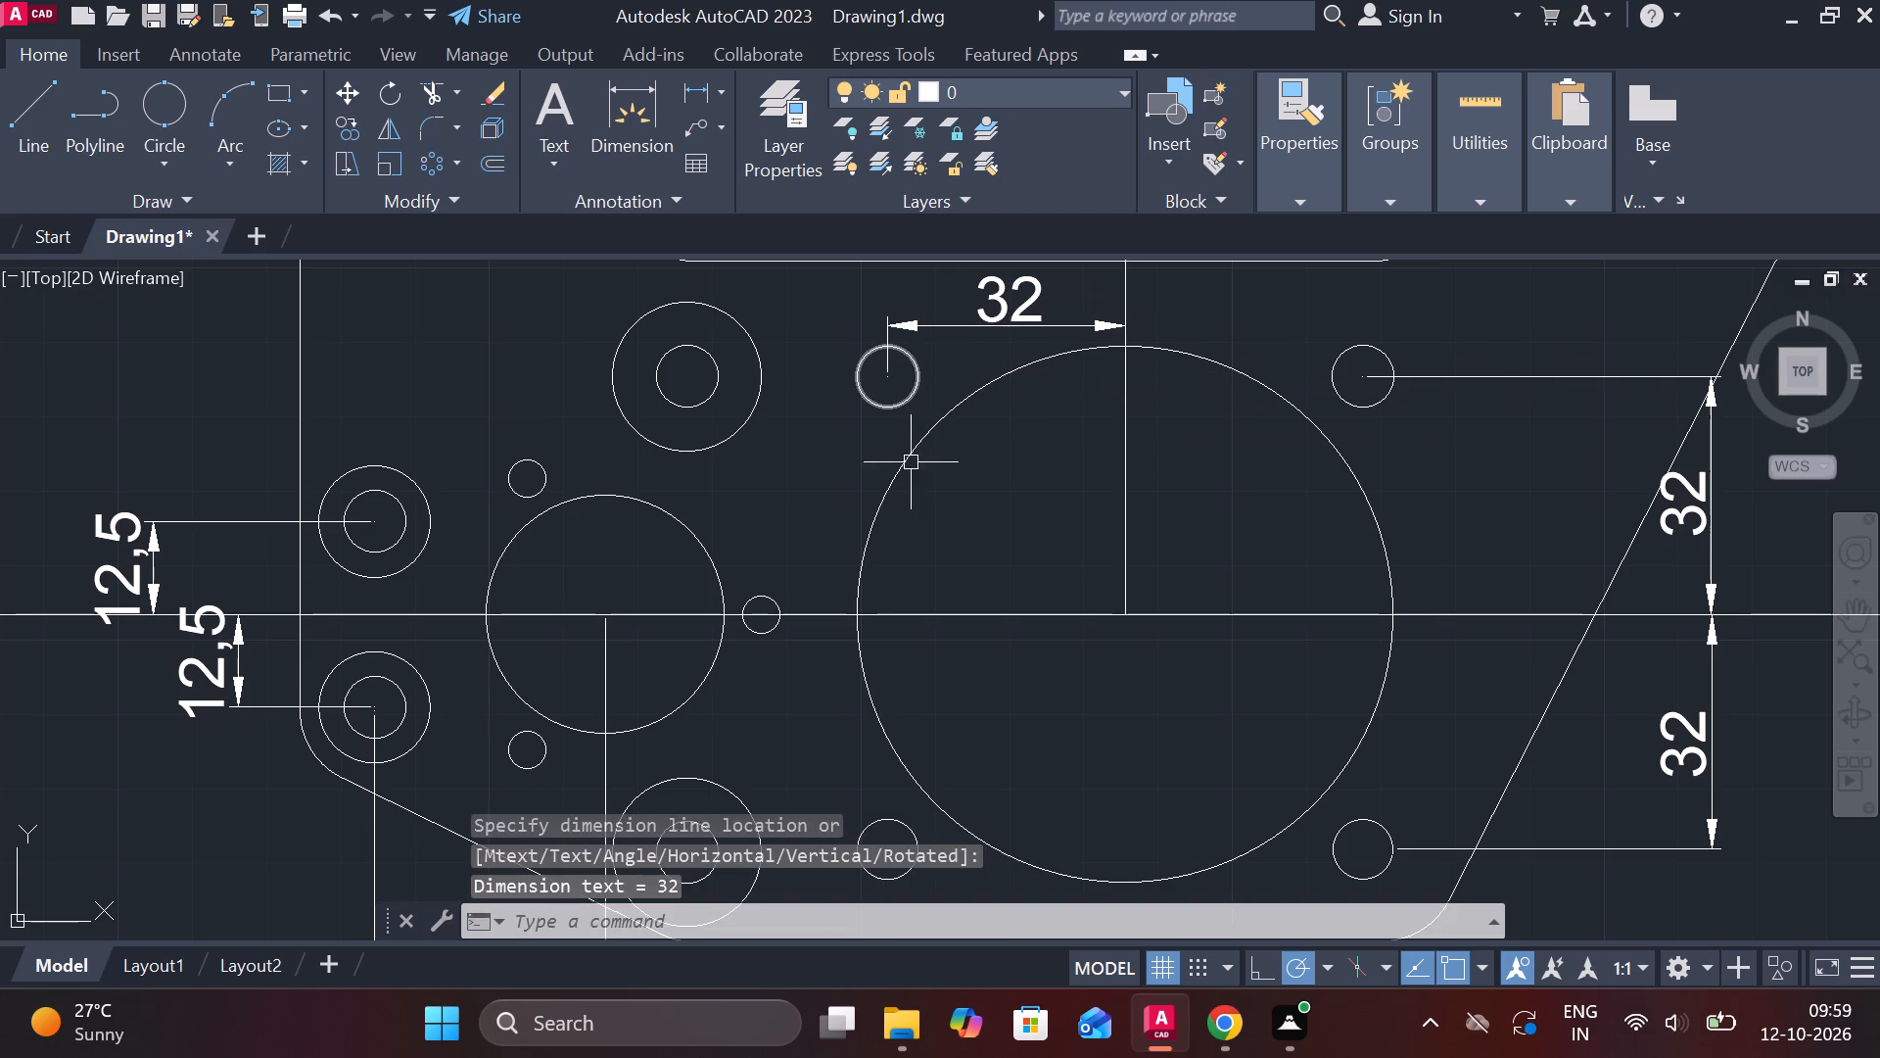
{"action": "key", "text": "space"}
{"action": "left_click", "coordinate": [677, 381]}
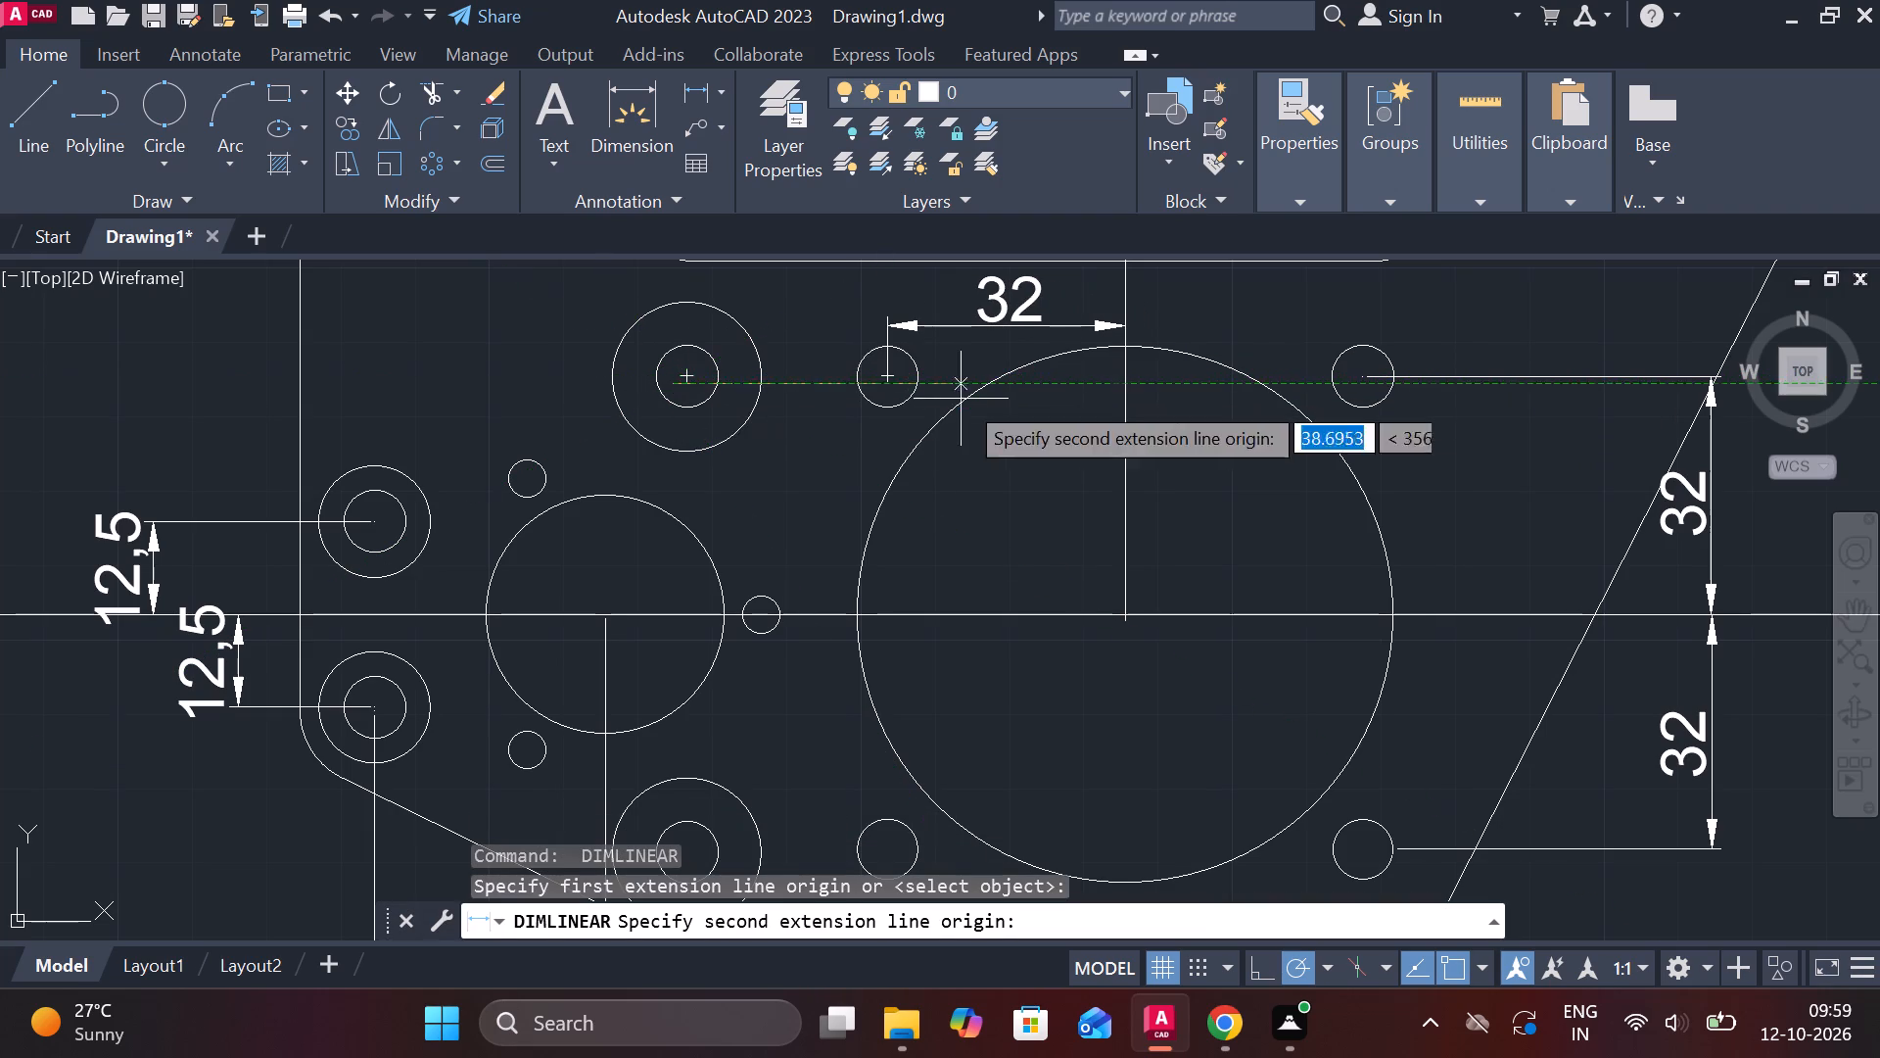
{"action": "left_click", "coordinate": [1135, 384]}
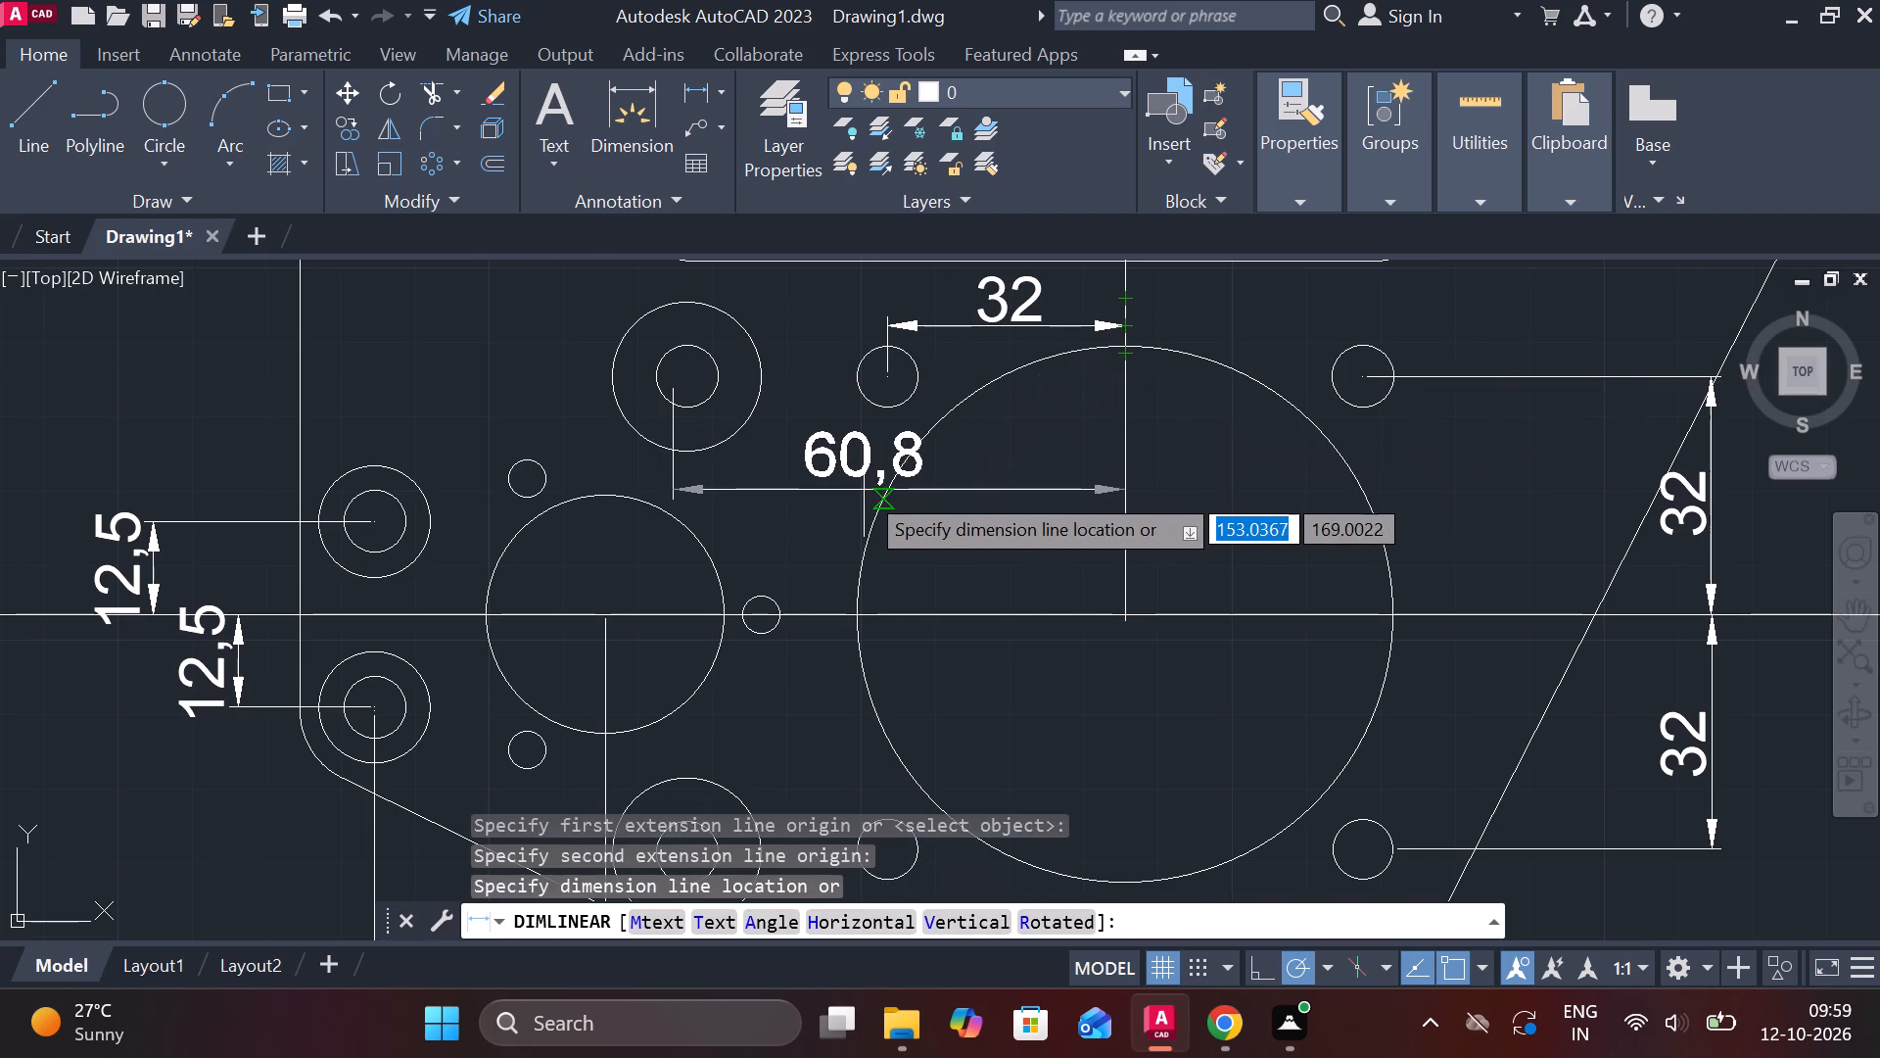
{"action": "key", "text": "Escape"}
Add a horizontal linear dimension from the upper large concentric hole's centre to the vertical centreline, placed below the hole.
{"action": "key", "text": "space"}
{"action": "left_click", "coordinate": [692, 380]}
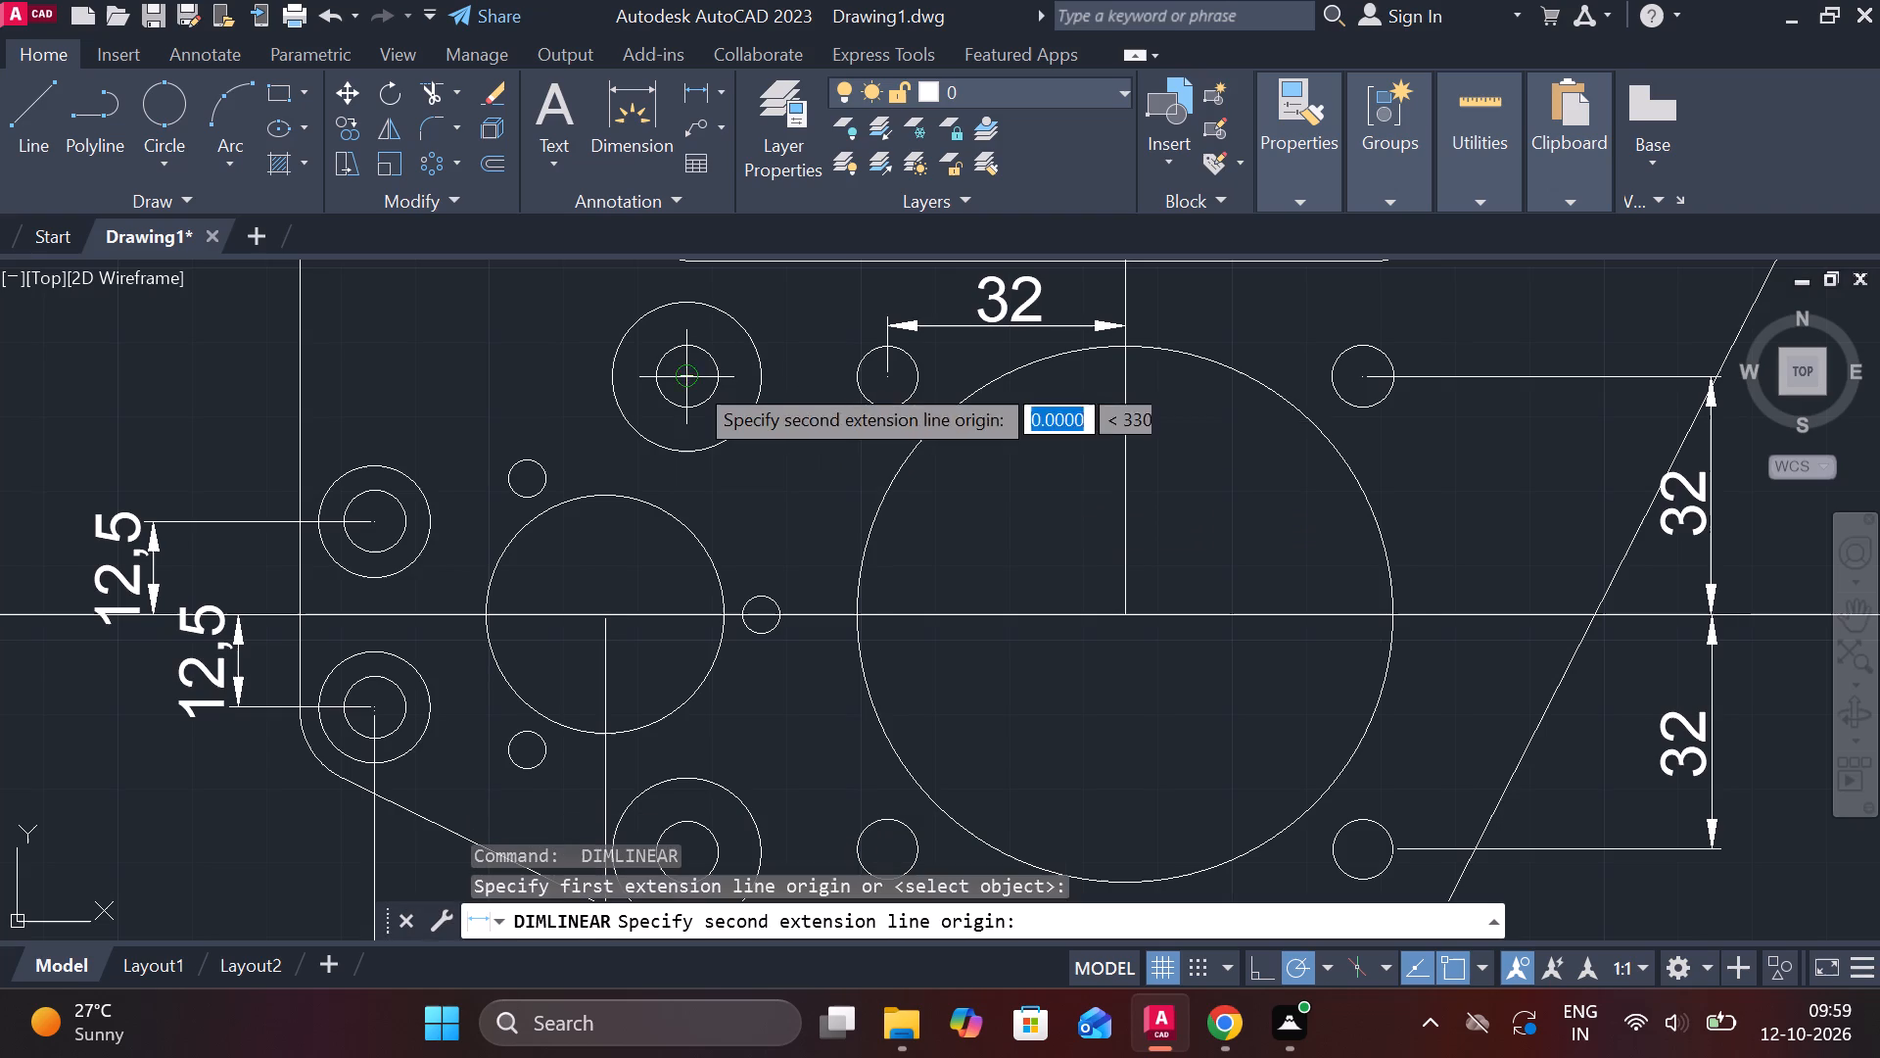
{"action": "left_click", "coordinate": [1122, 373]}
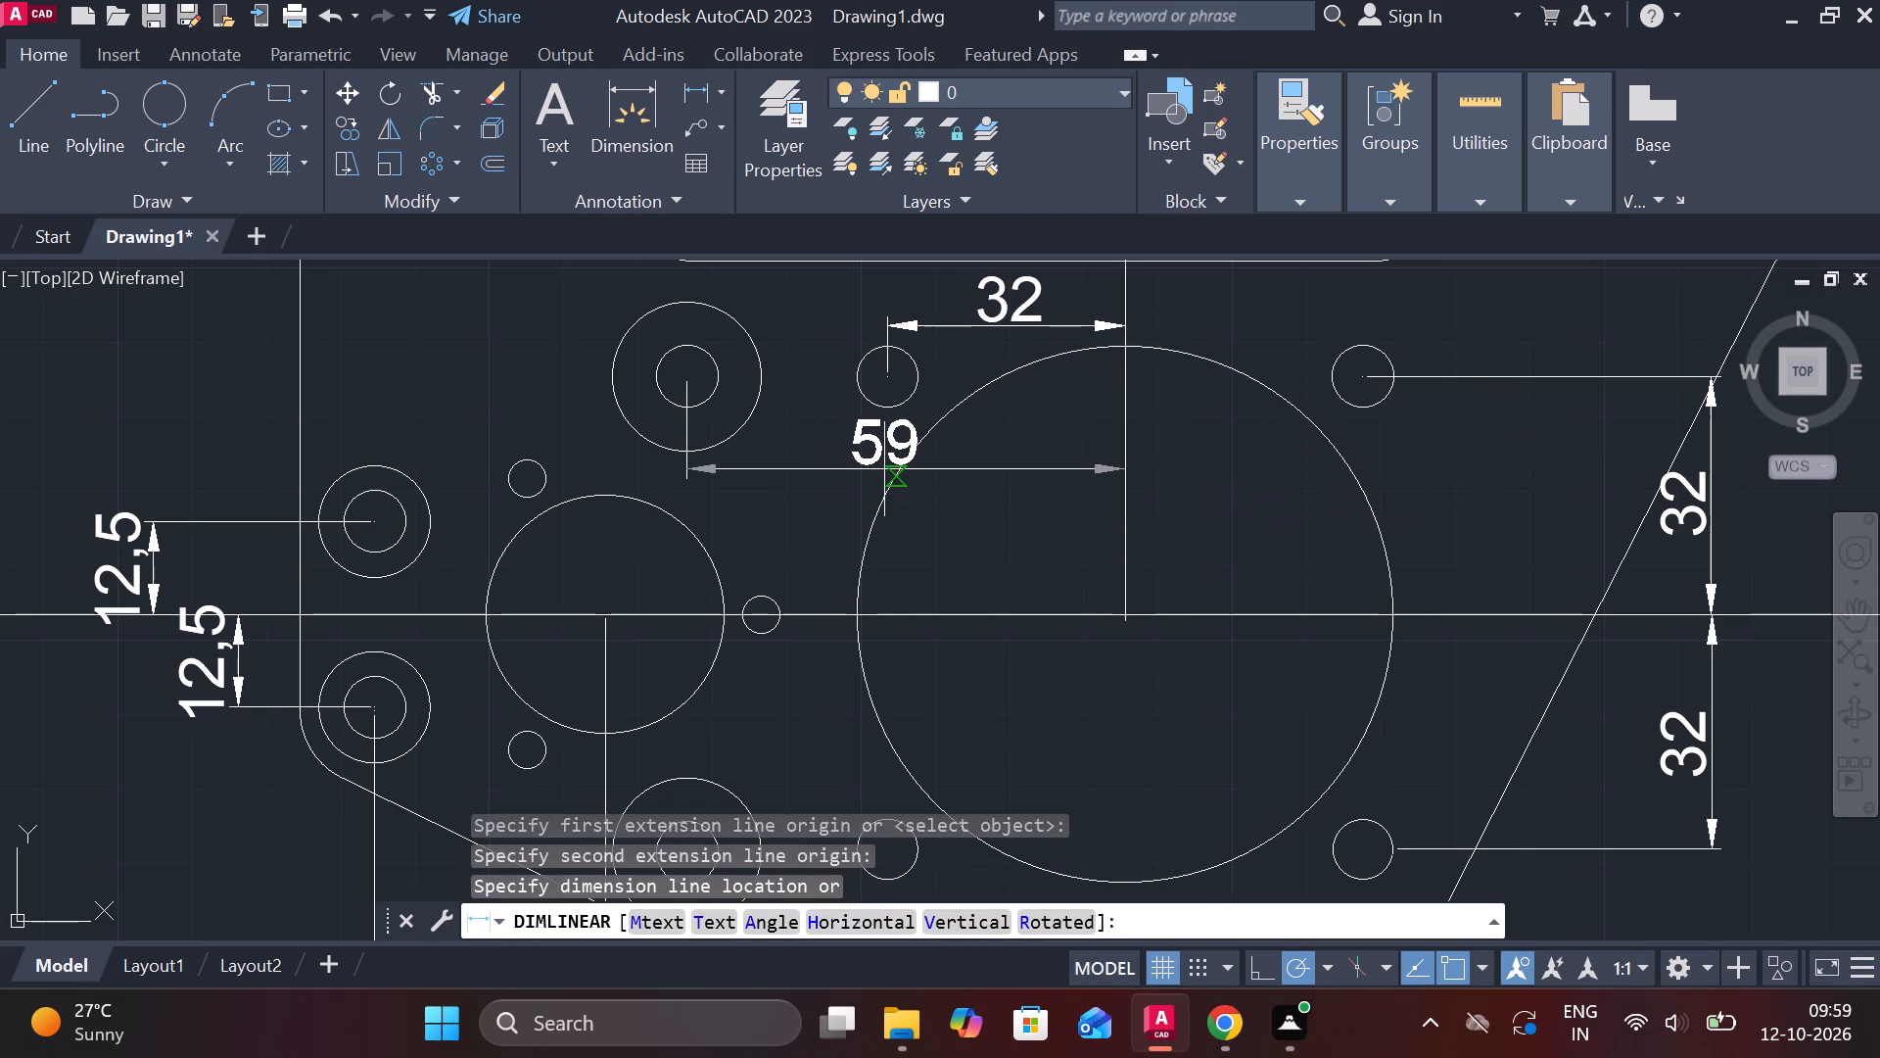
{"action": "left_click", "coordinate": [844, 469]}
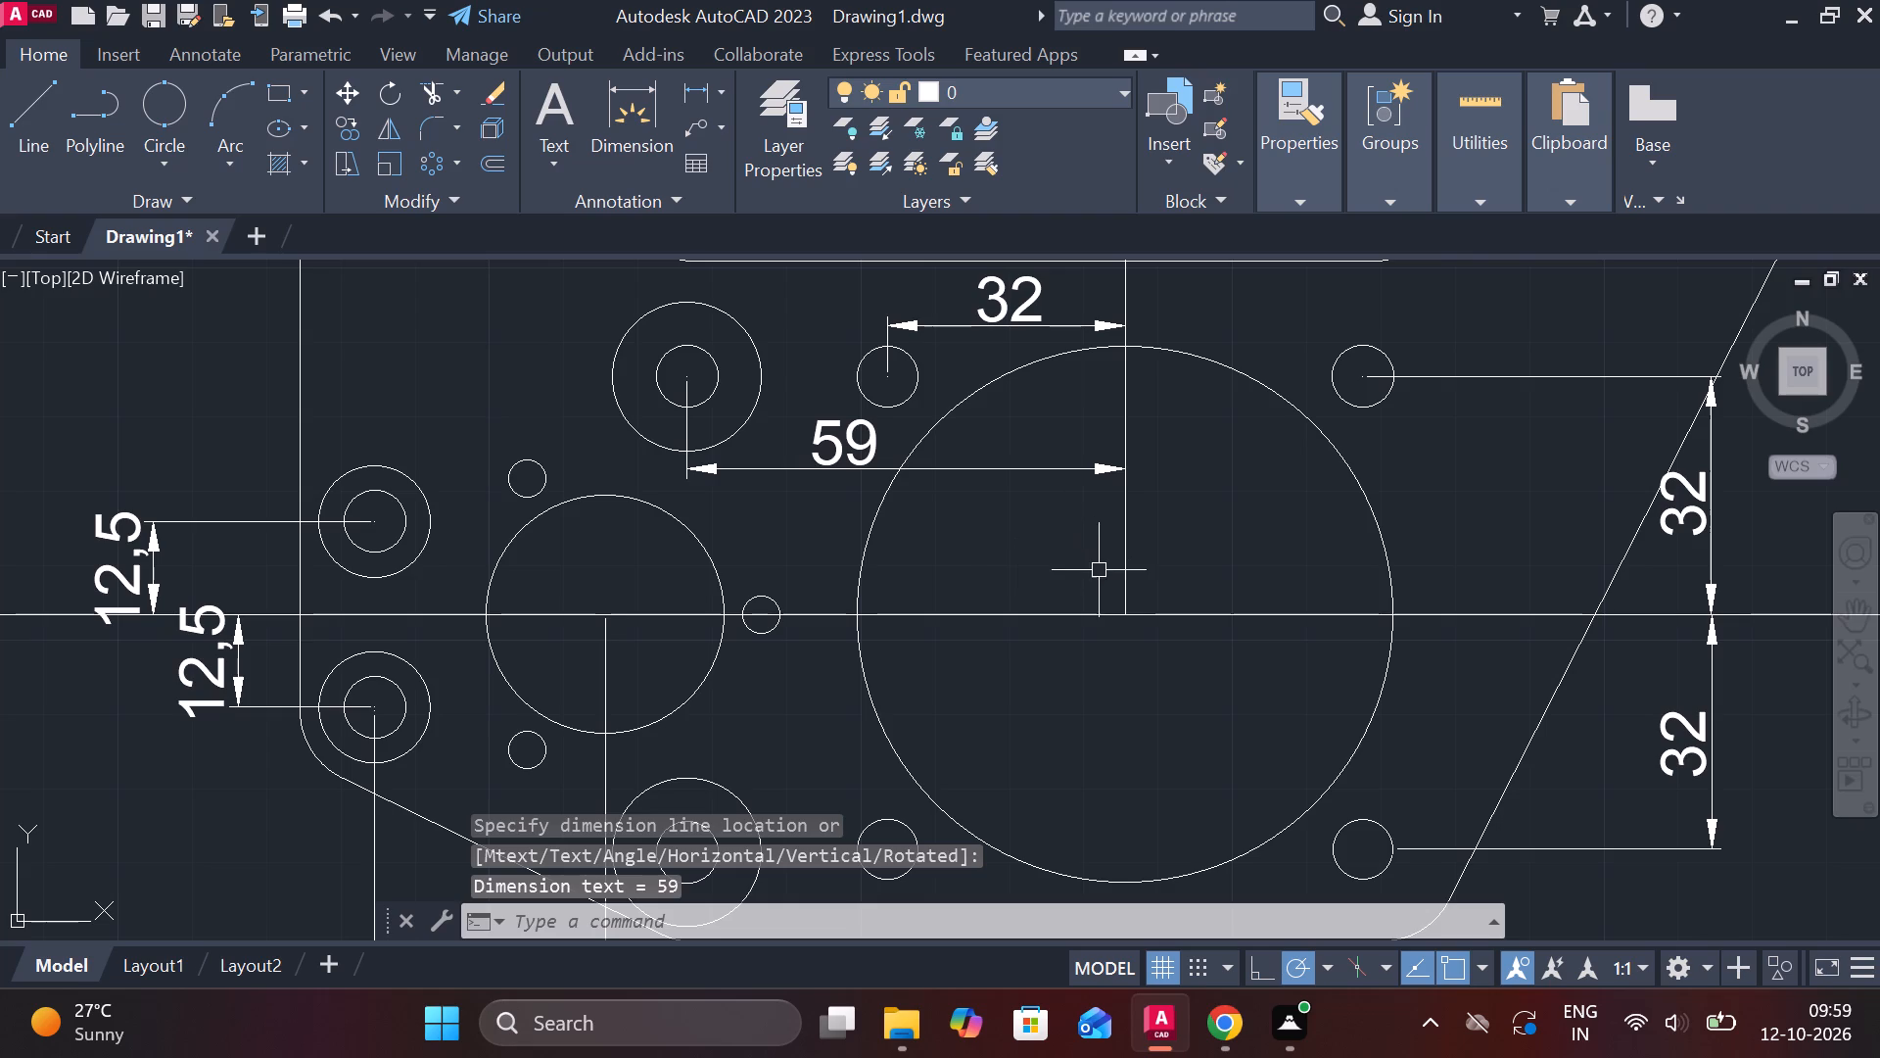
Add a horizontal linear dimension from the left end of the recessed top edge's straight part to the vertical centreline, above the edge.
{"action": "middle_click_drag", "start_coordinate": [983, 547], "coordinate": [1010, 652]}
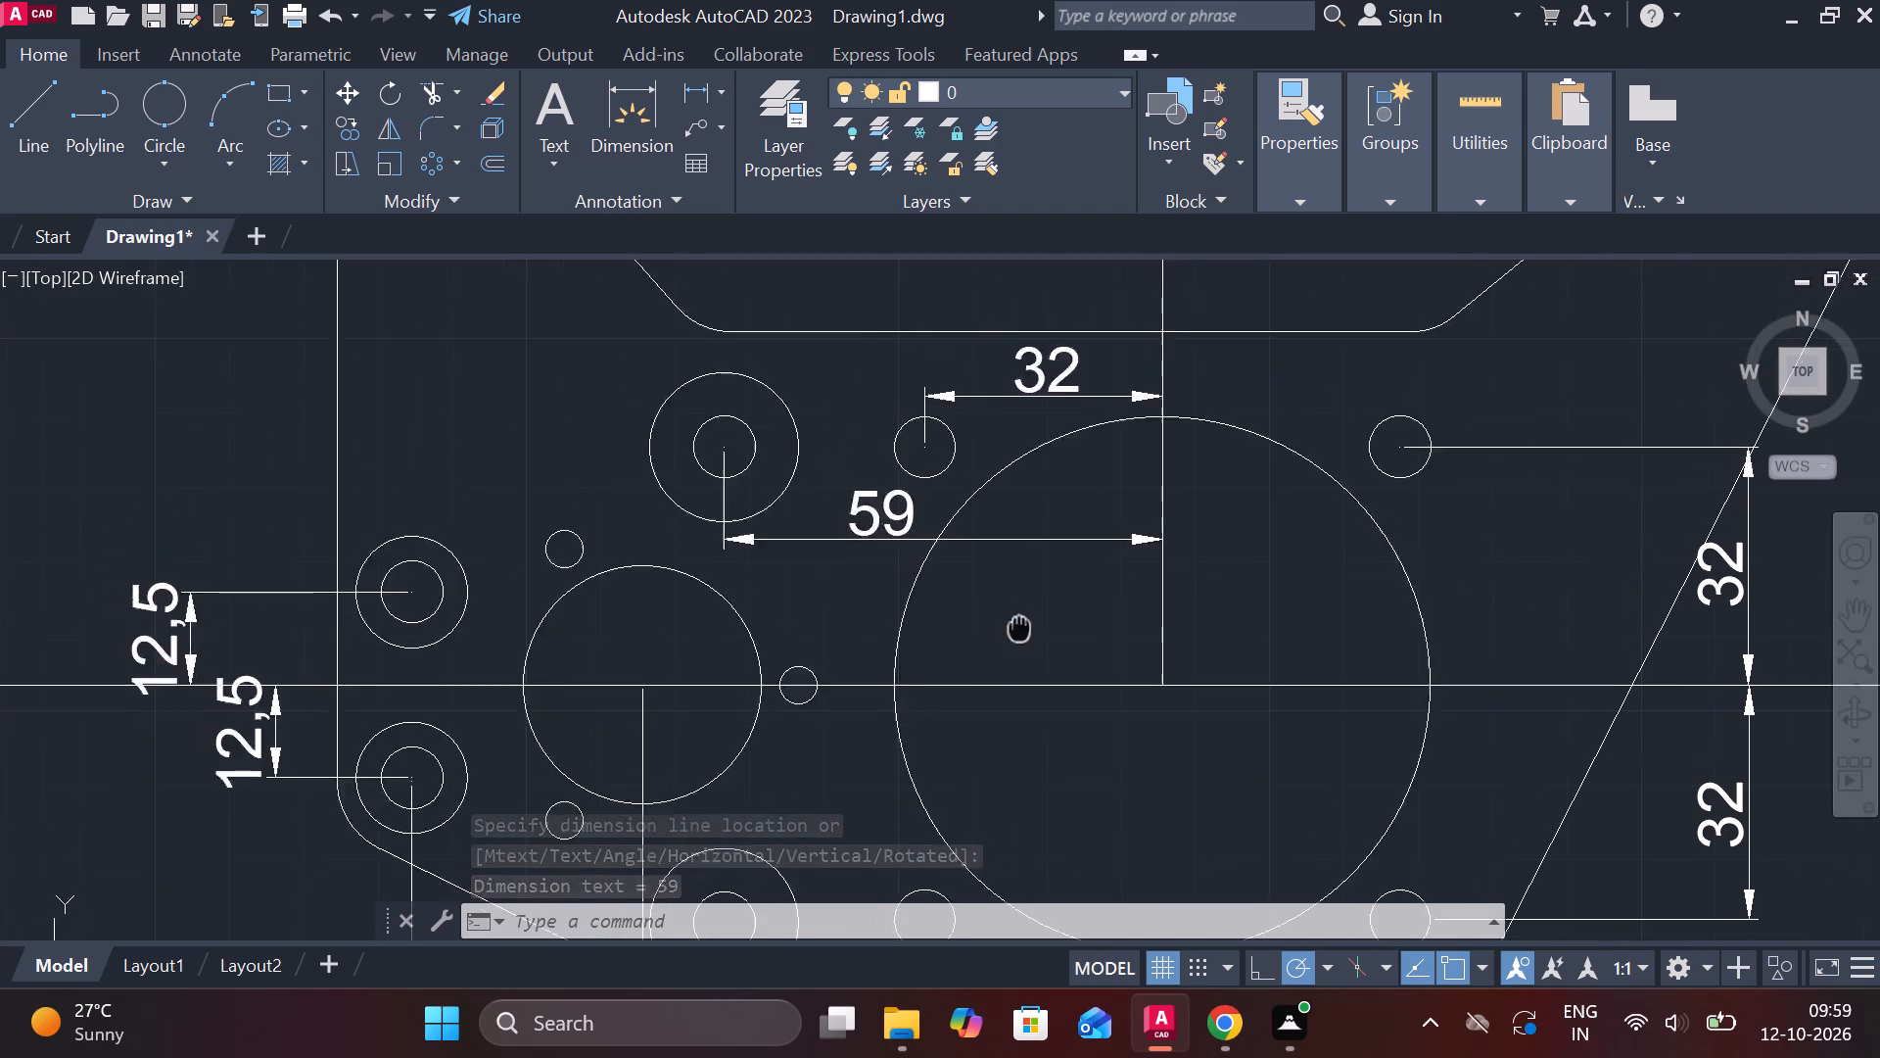
{"action": "middle_click_drag", "start_coordinate": [1010, 652], "coordinate": [968, 720]}
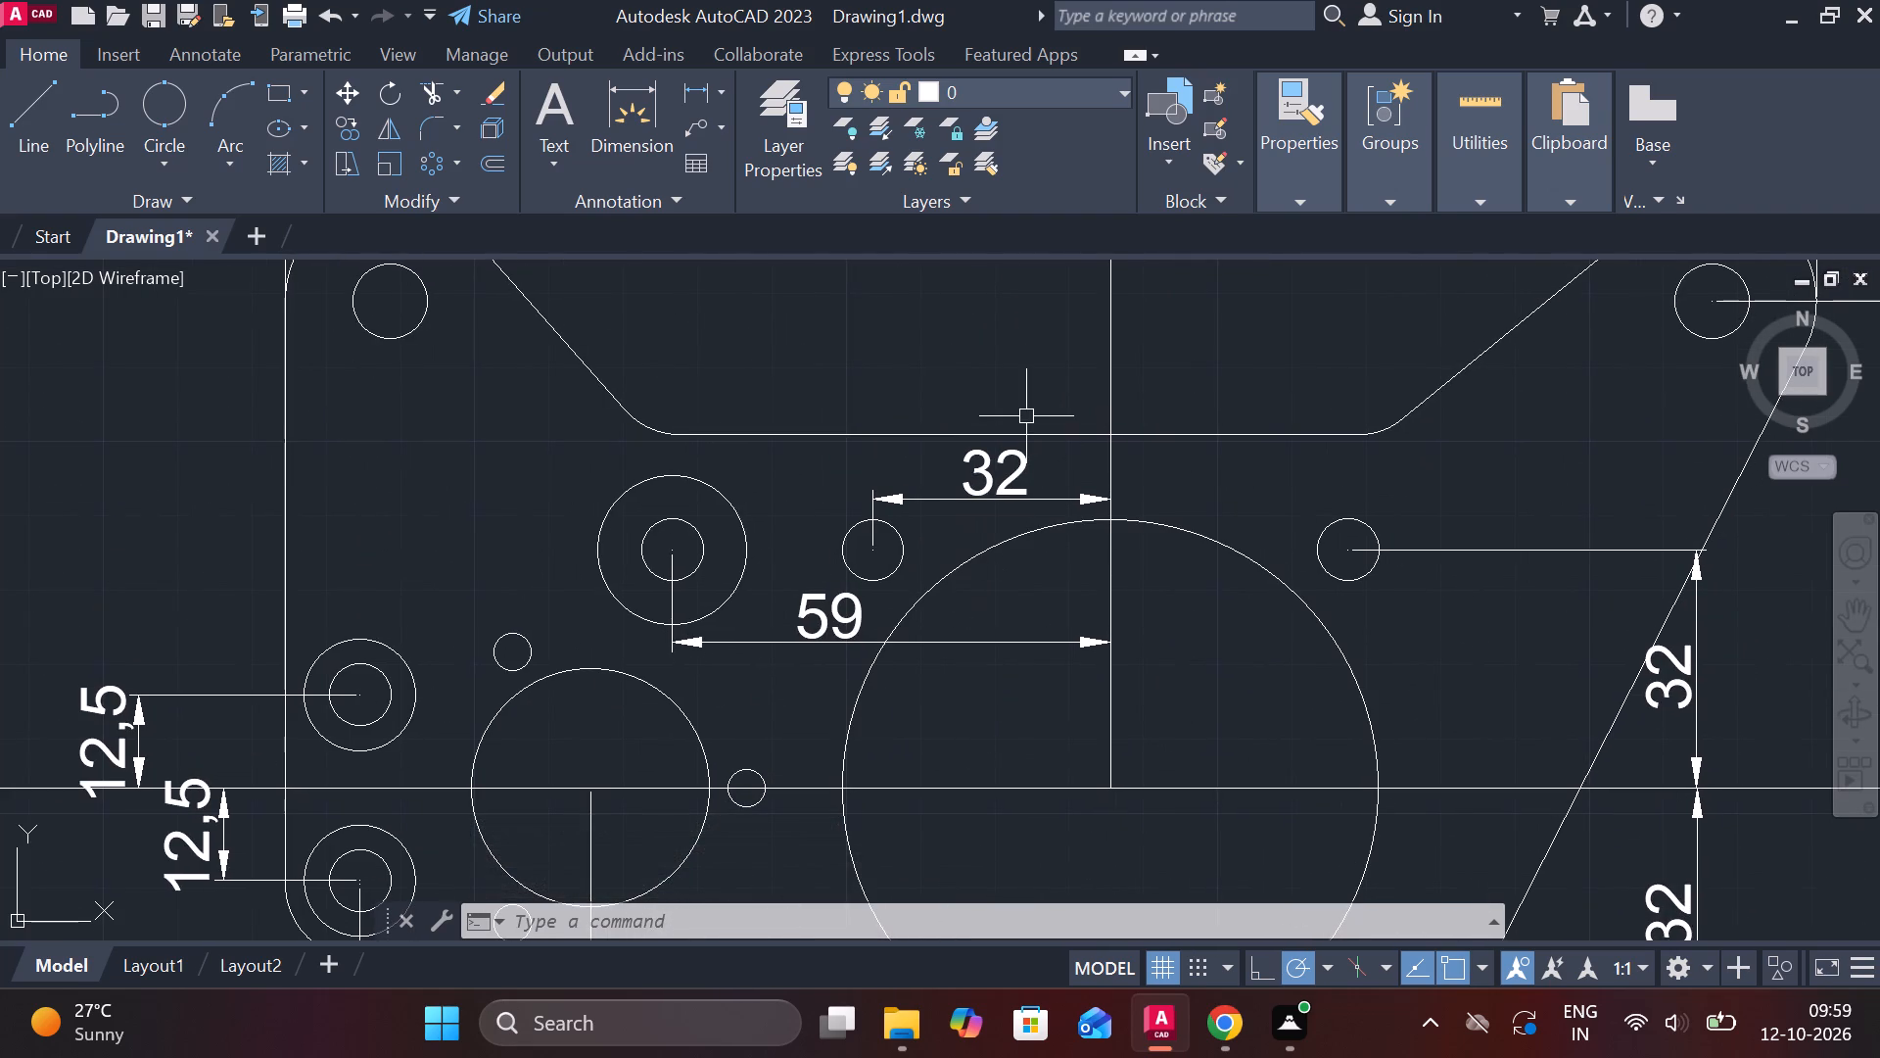
{"action": "key", "text": "space"}
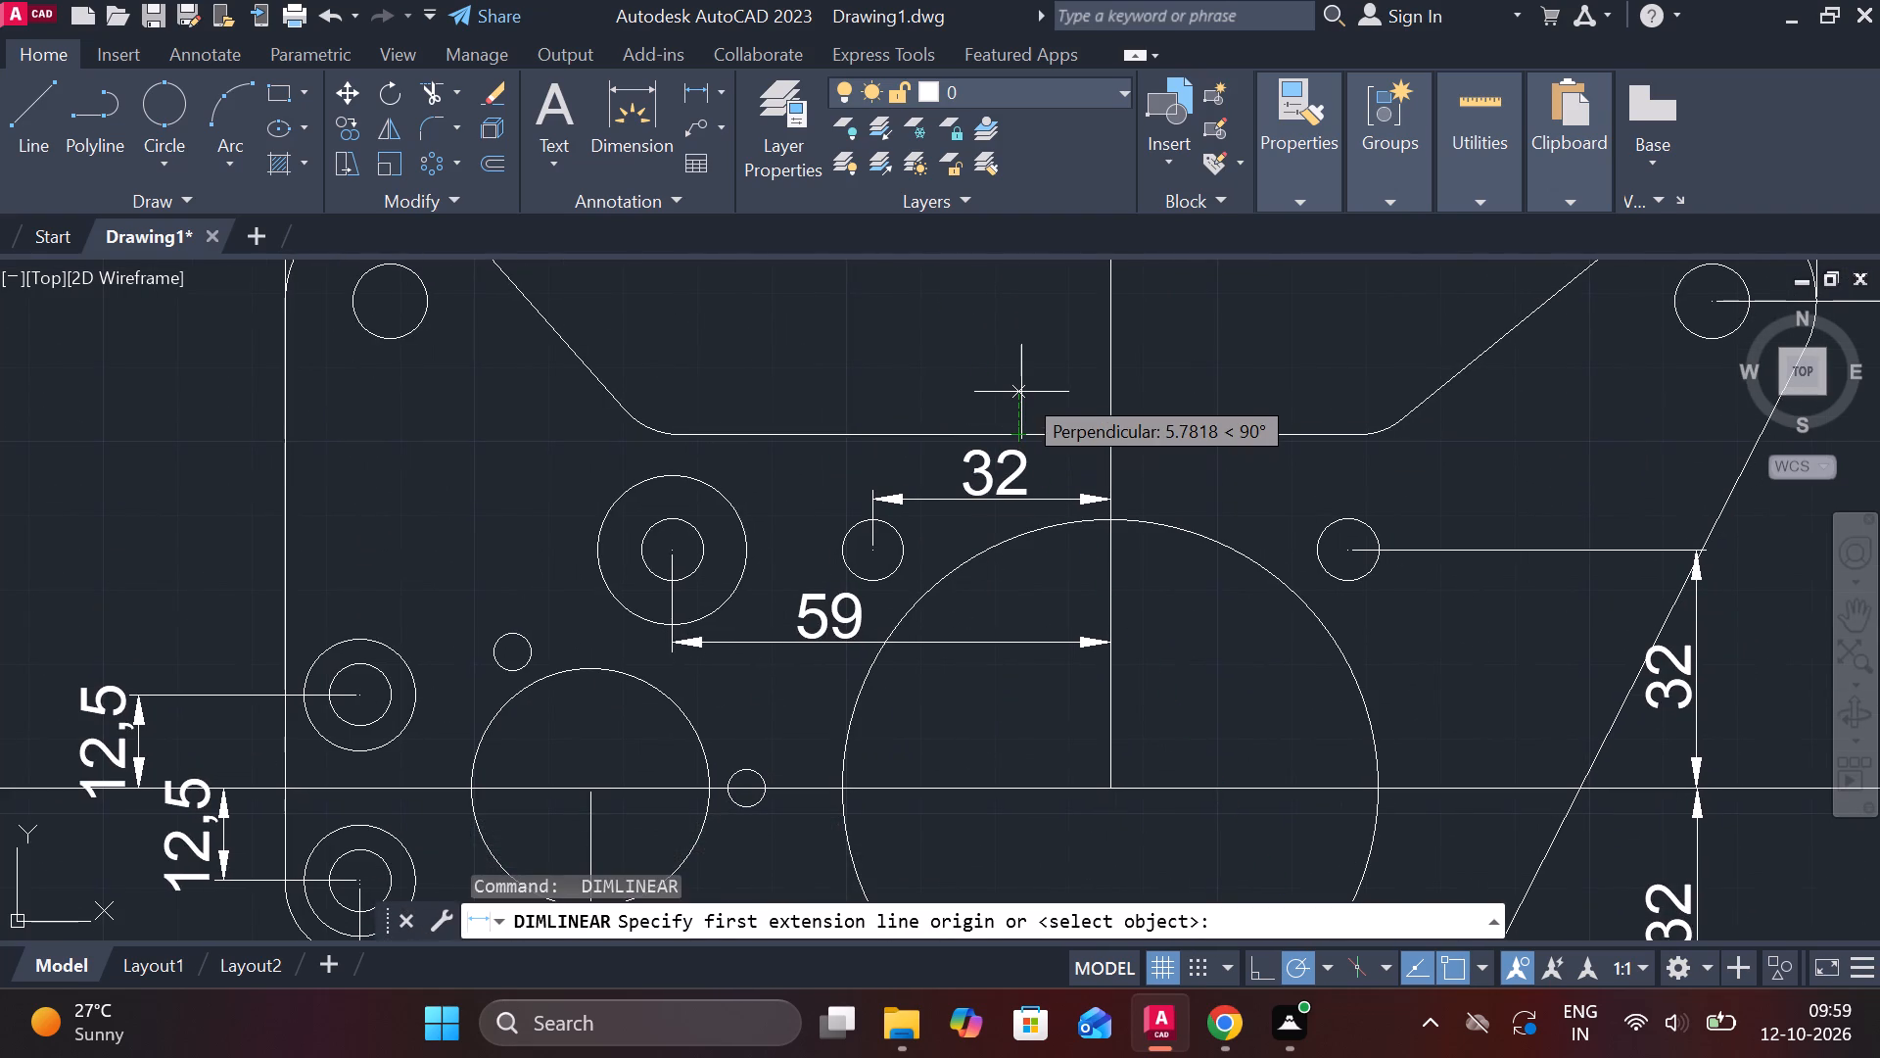
{"action": "left_click", "coordinate": [684, 429]}
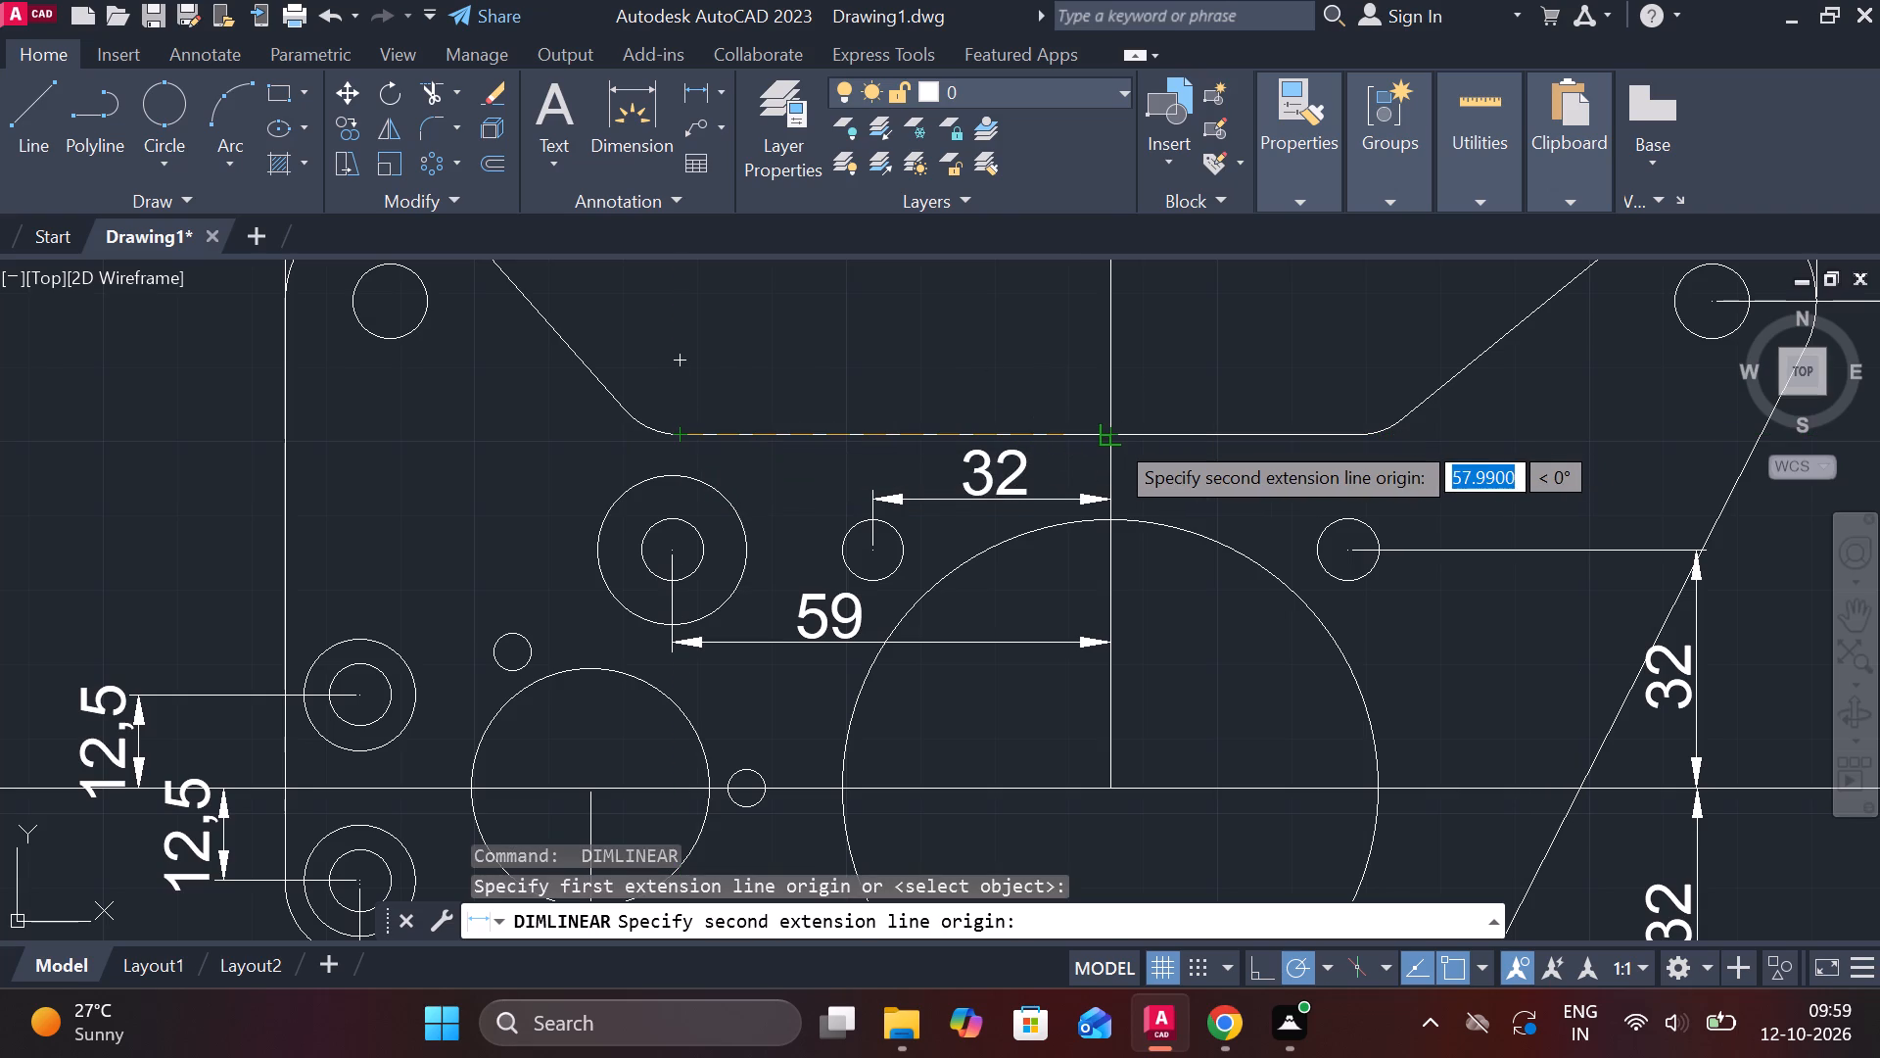
{"action": "left_click", "coordinate": [1113, 438]}
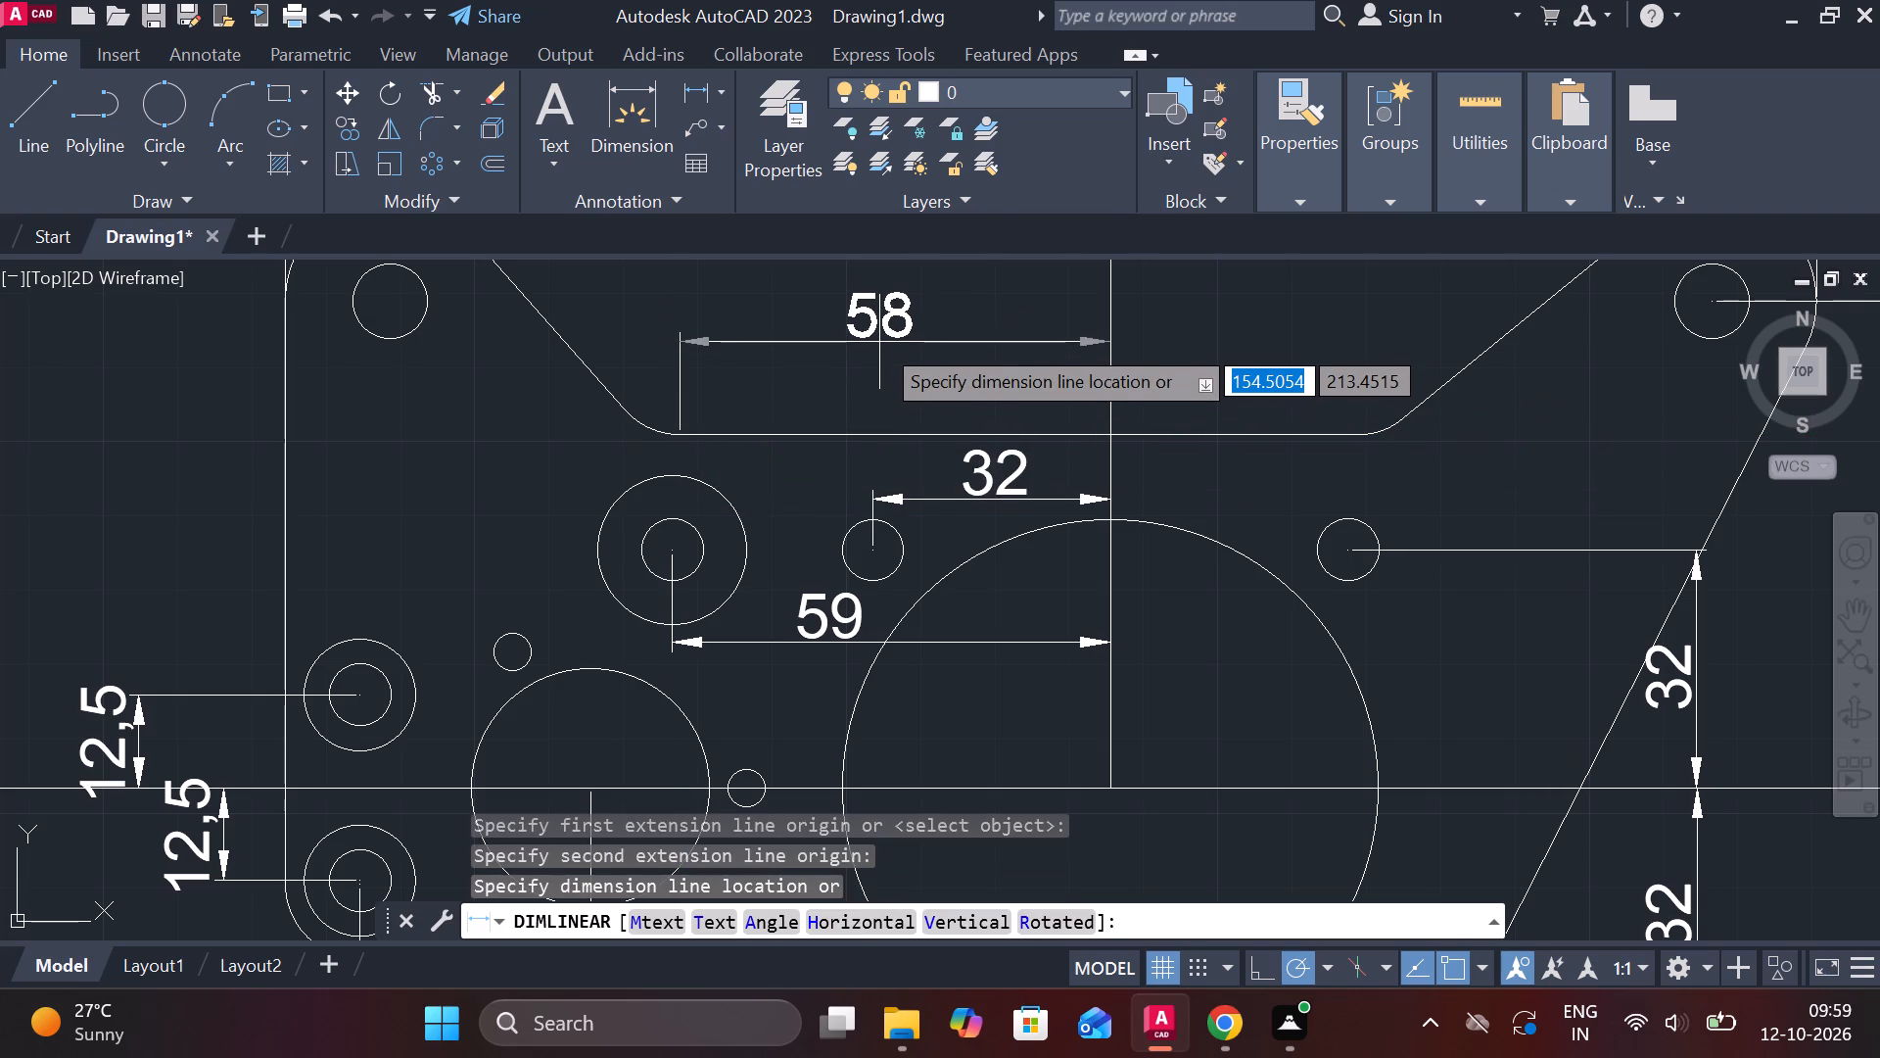
{"action": "left_click", "coordinate": [879, 342]}
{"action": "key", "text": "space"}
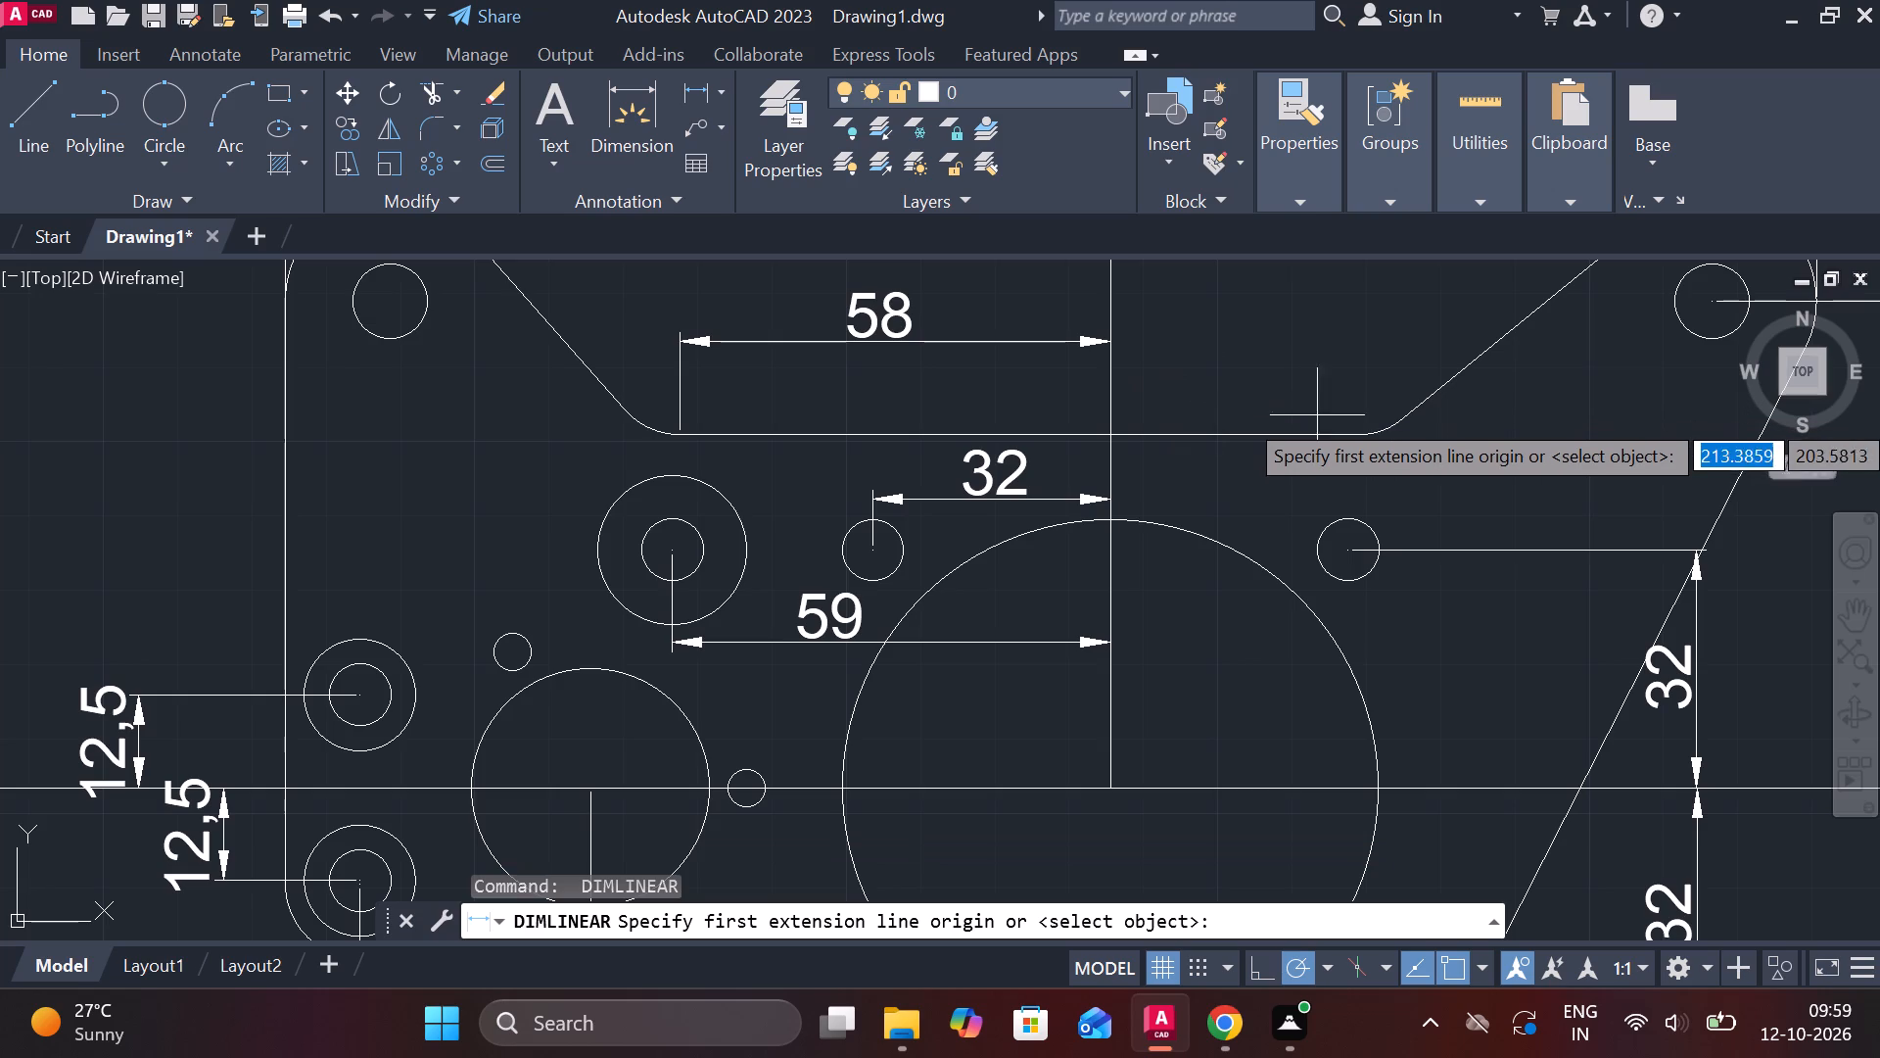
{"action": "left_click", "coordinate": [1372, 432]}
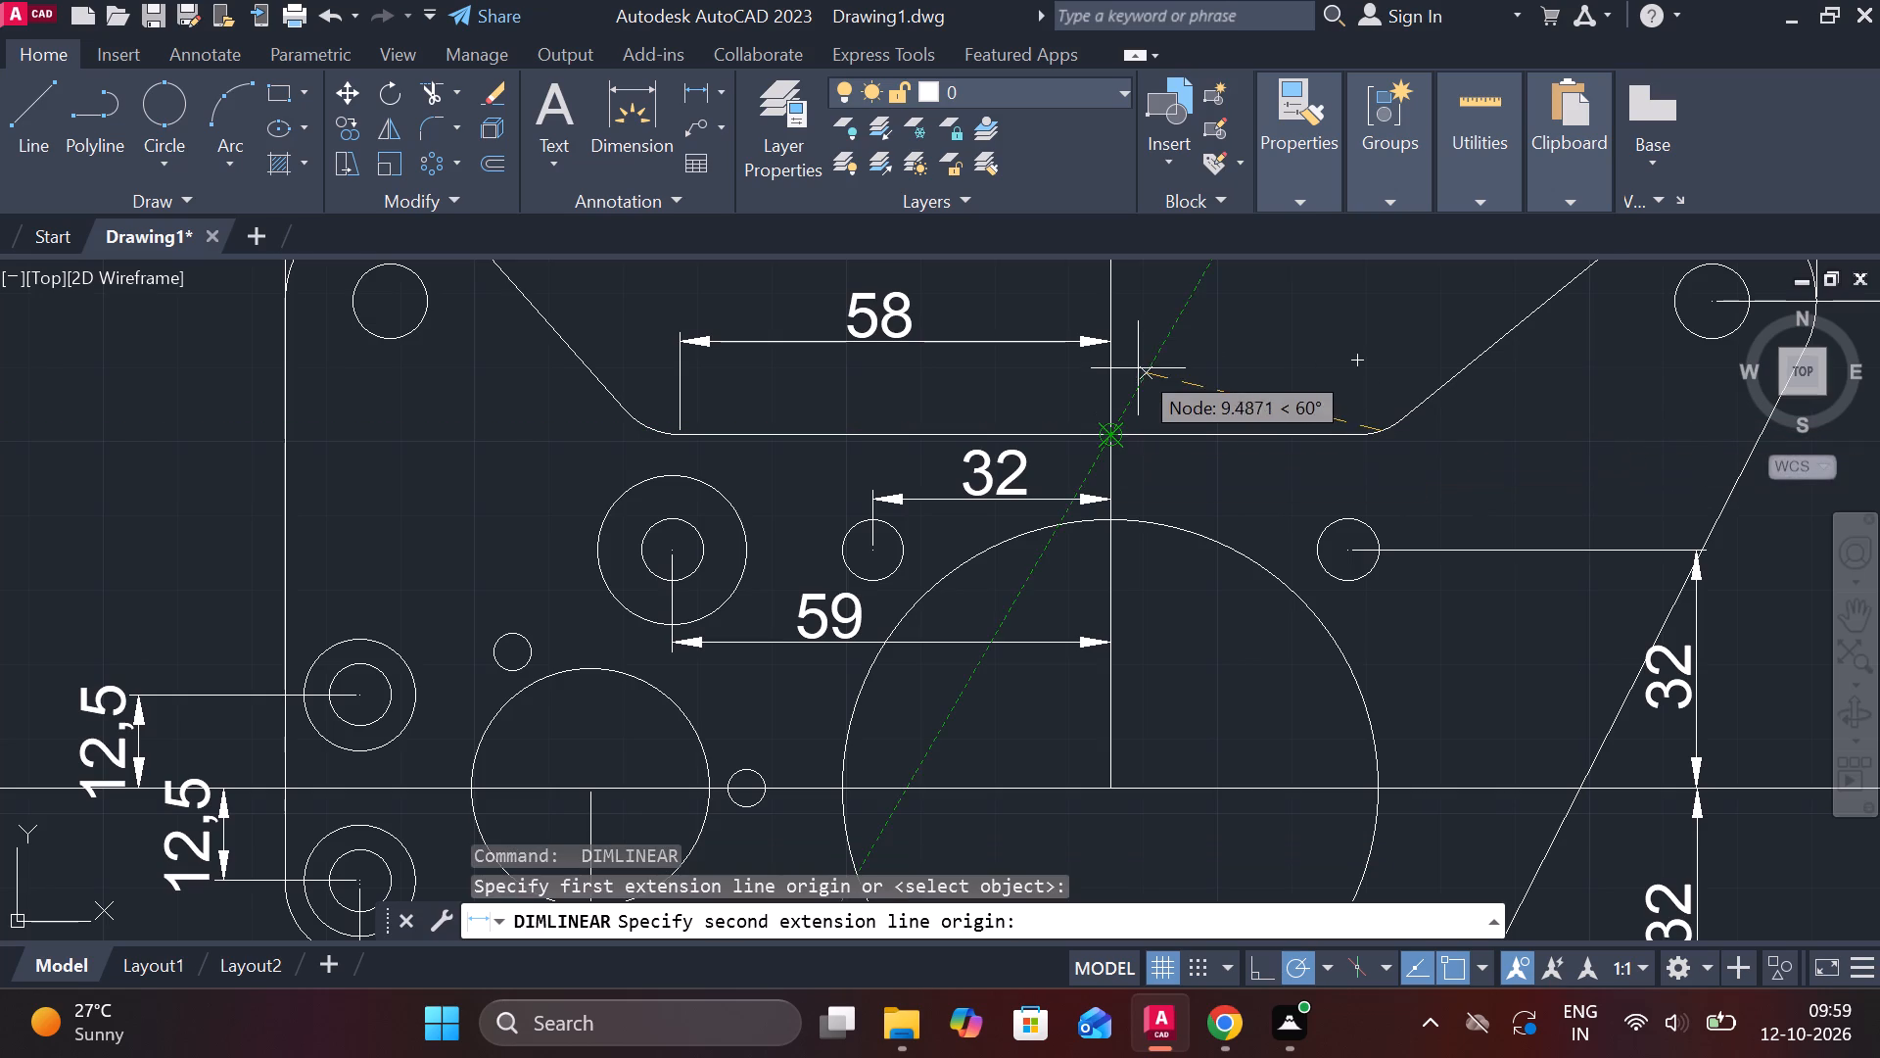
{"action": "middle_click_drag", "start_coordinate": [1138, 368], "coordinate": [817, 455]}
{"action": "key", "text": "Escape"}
Add a horizontal linear dimension from the vertical centreline to the recessed top edge's right end, in line with the 58 dimension.
{"action": "key", "text": "space"}
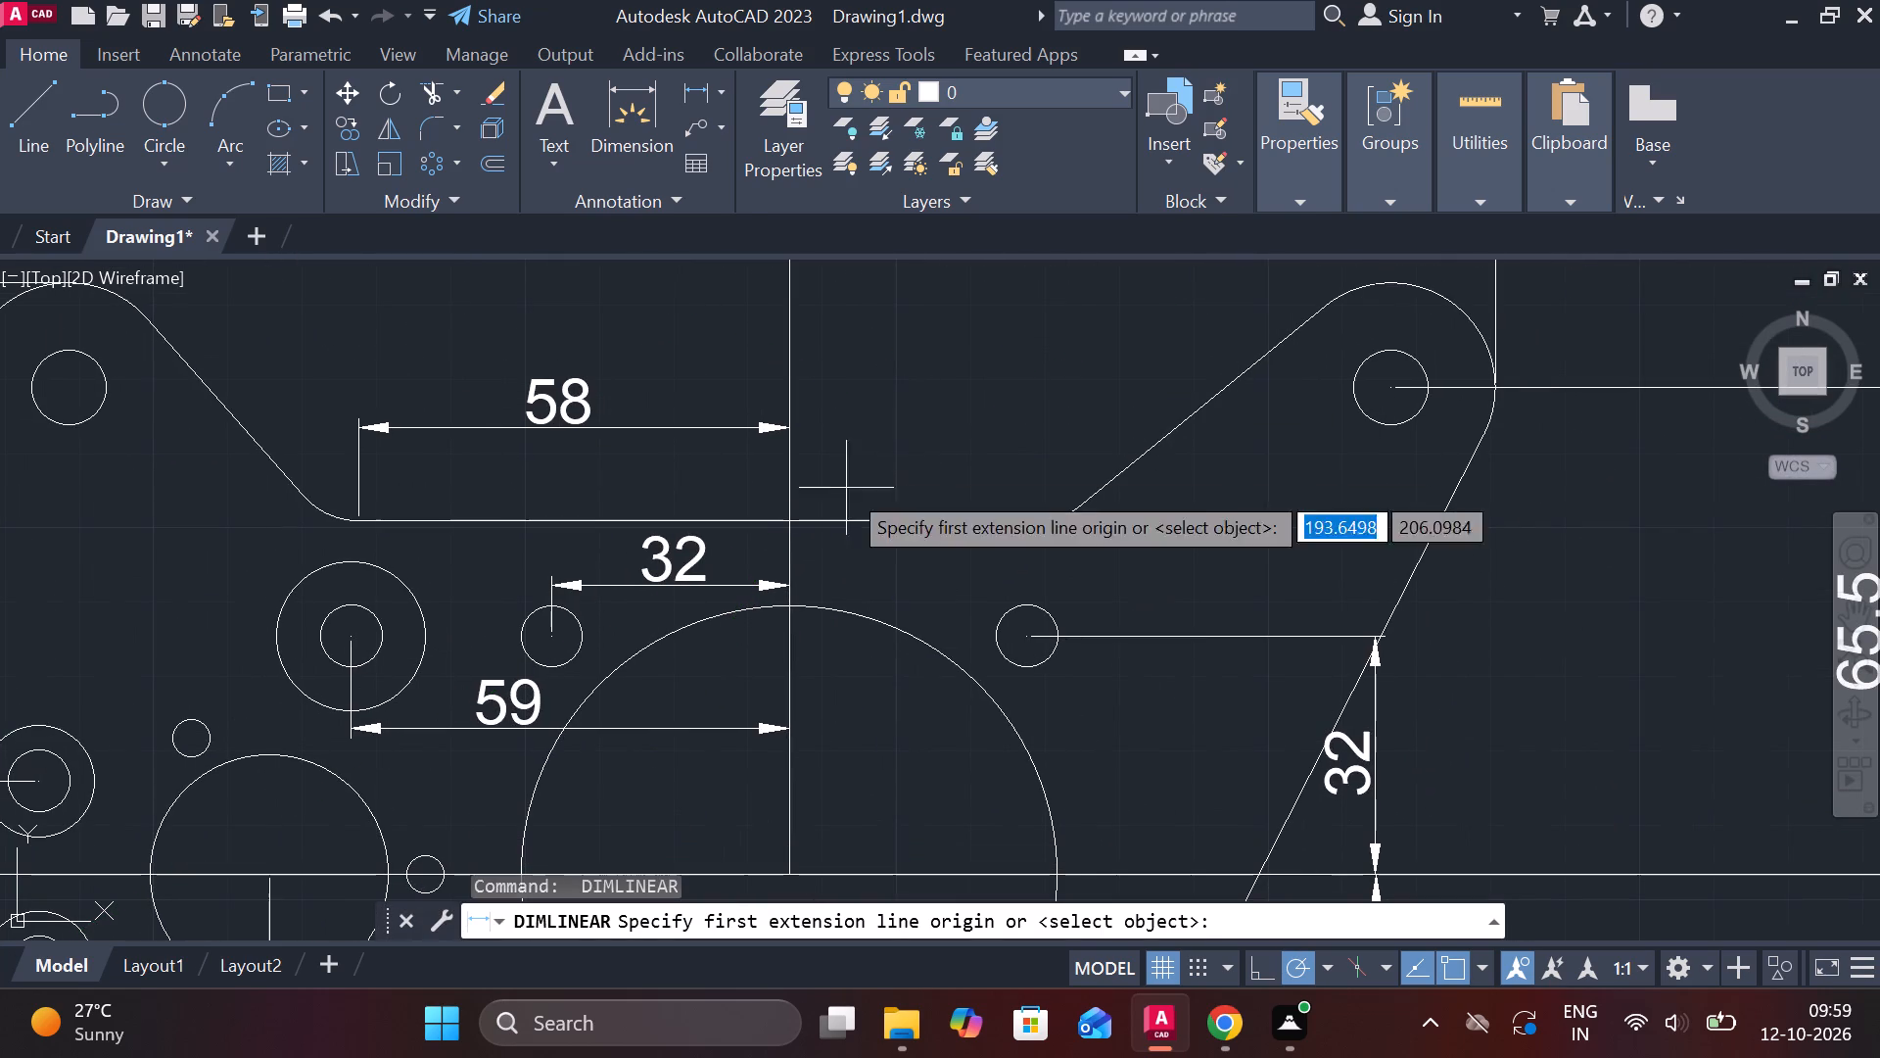
{"action": "left_click", "coordinate": [794, 517]}
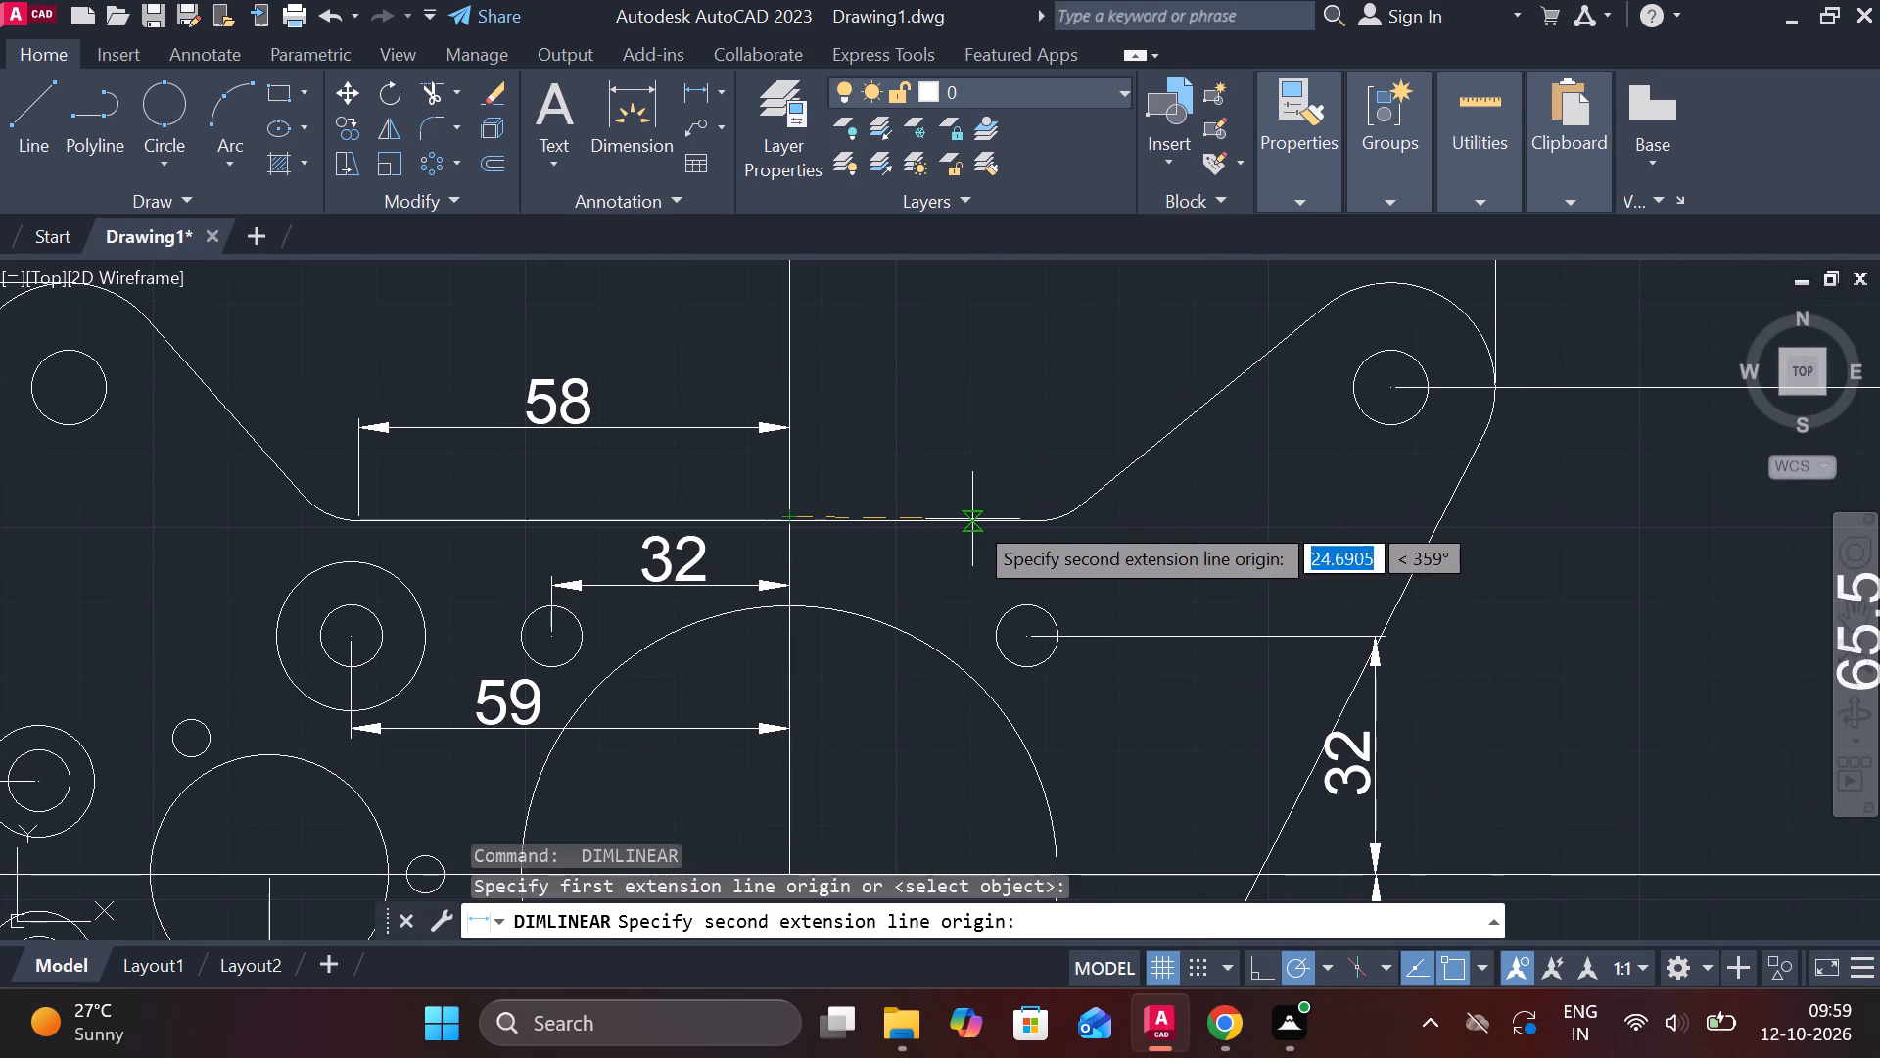
{"action": "left_click", "coordinate": [1027, 519]}
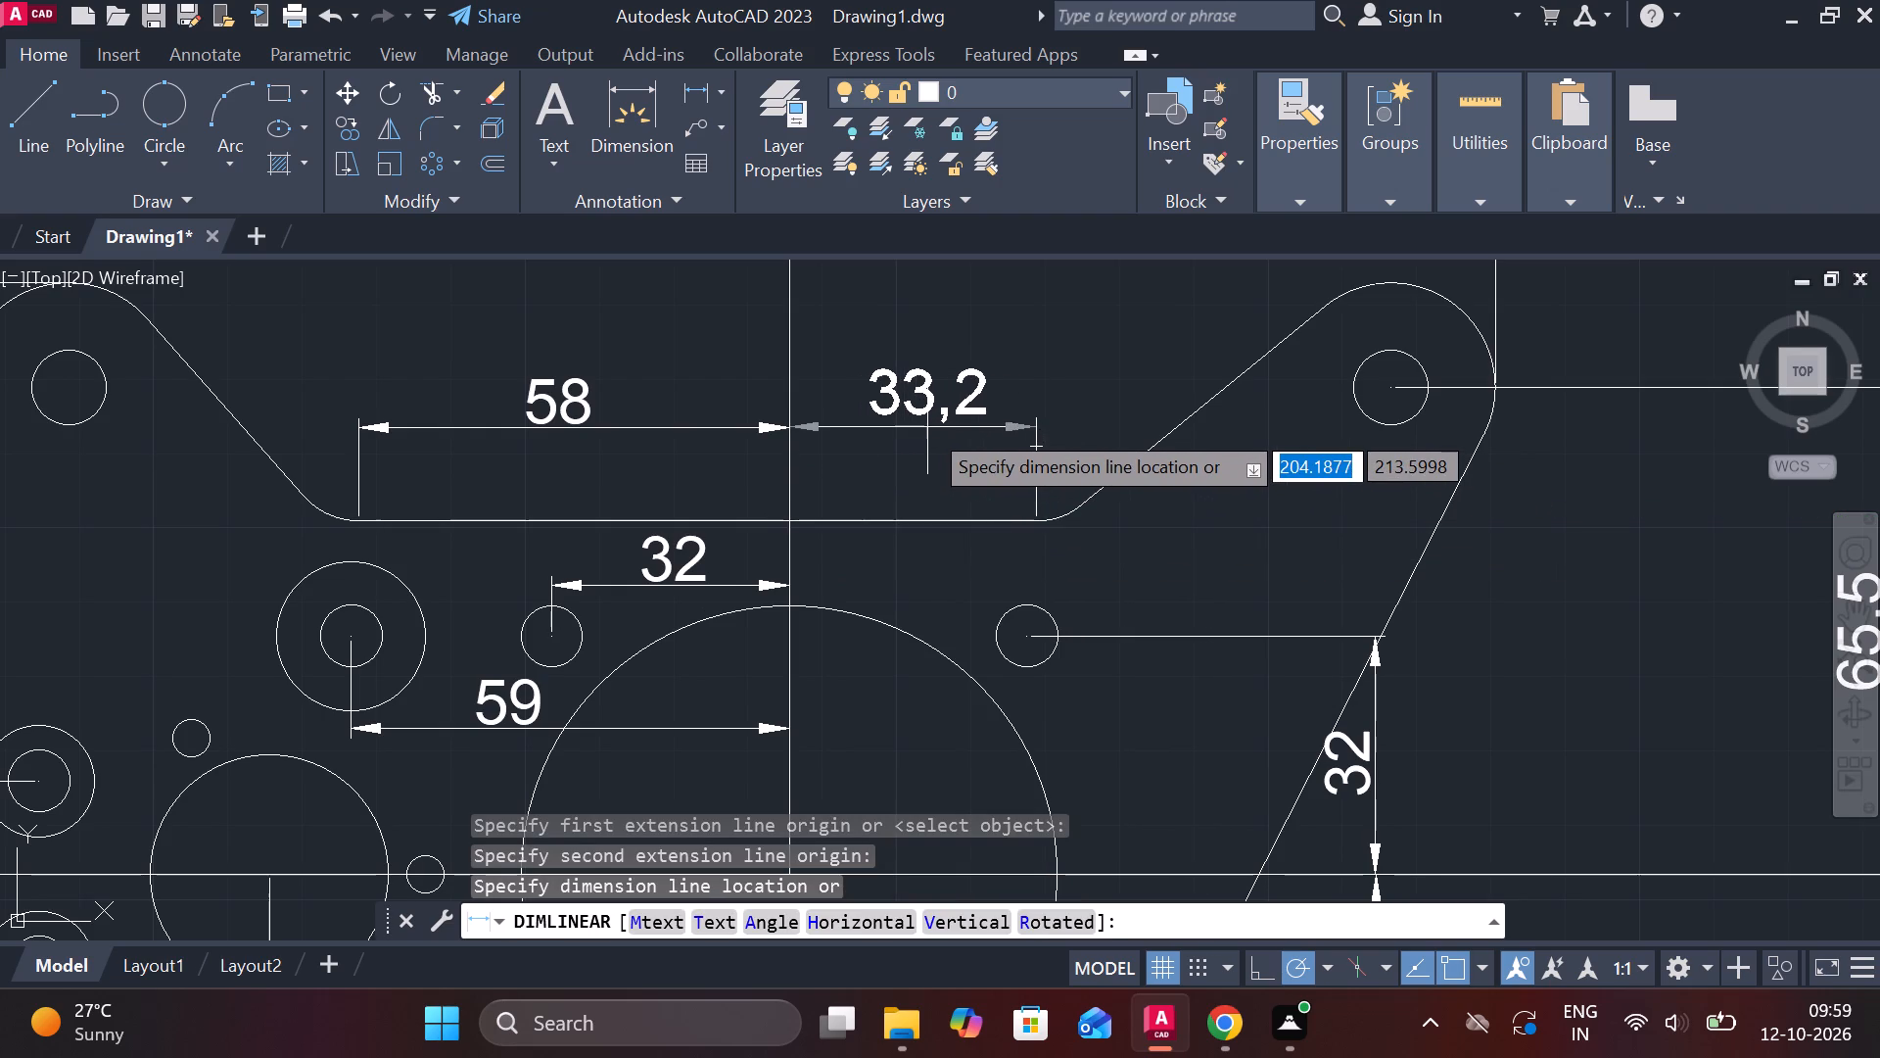
{"action": "left_click", "coordinate": [927, 429]}
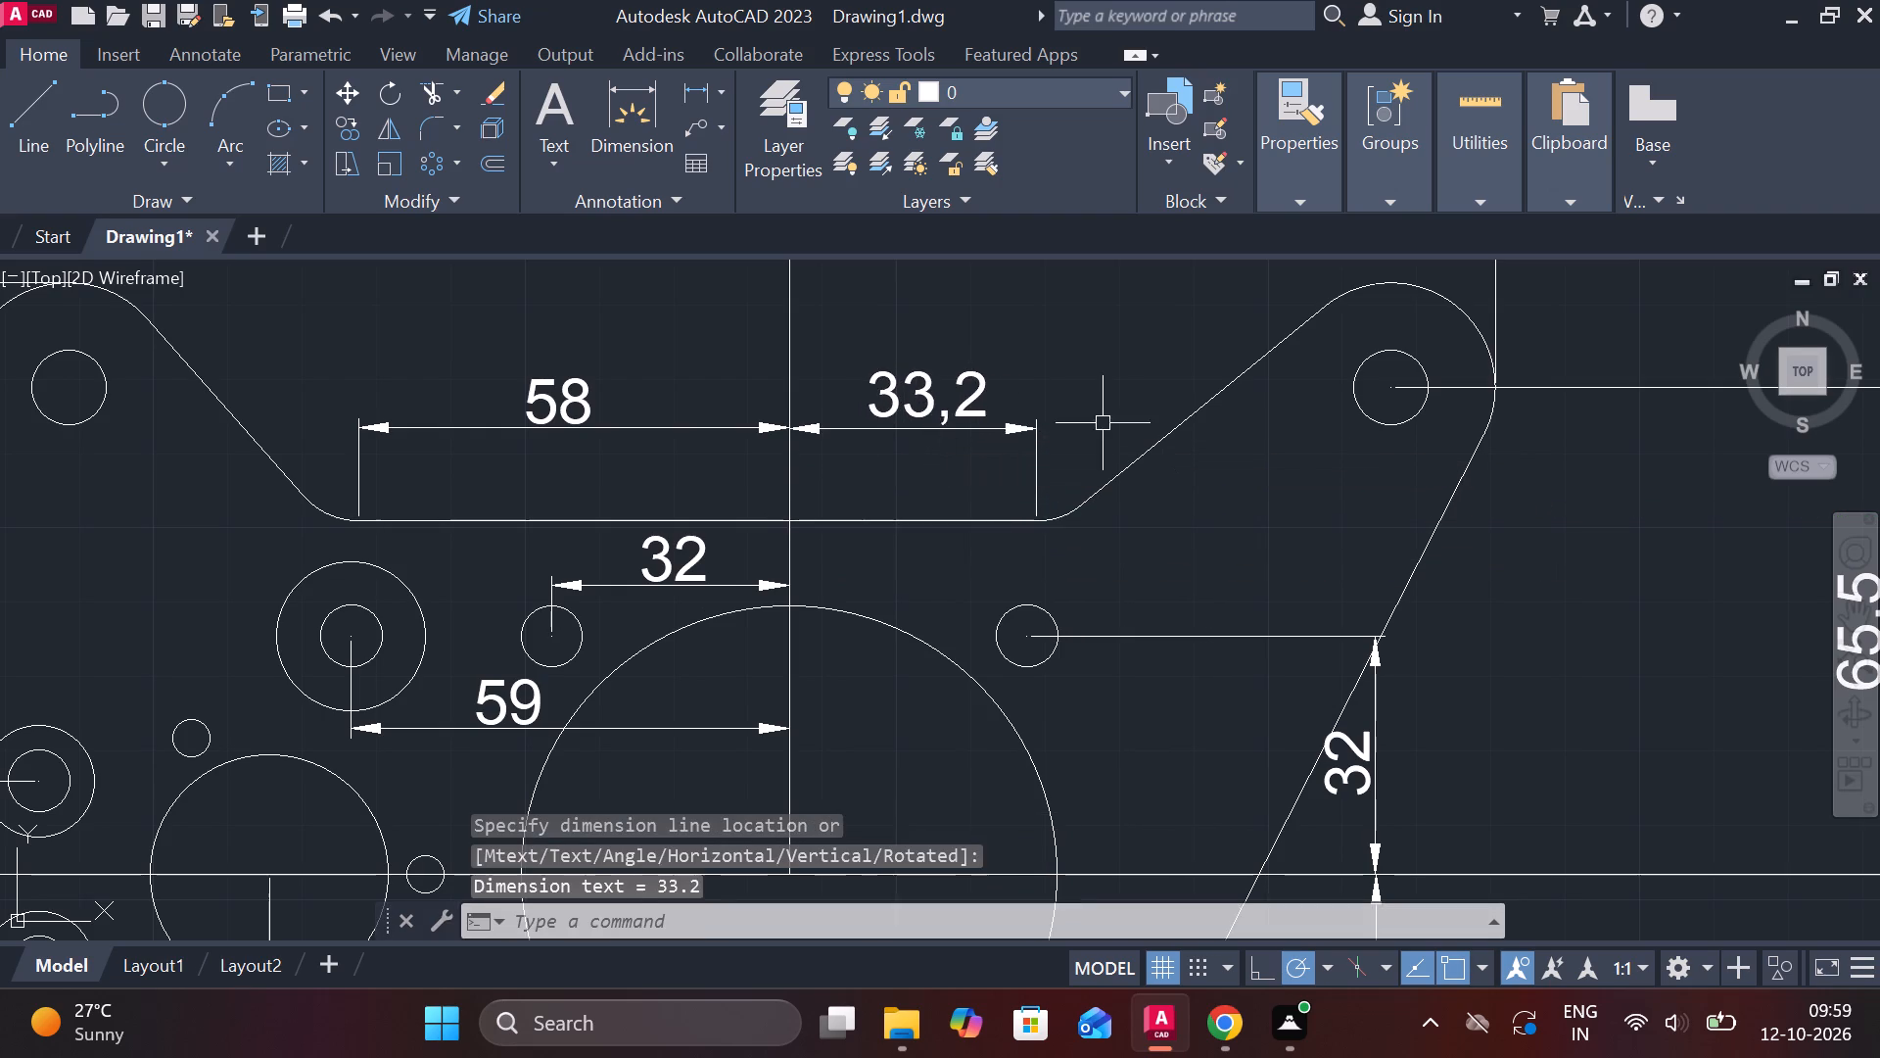
Add a horizontal linear dimension from the upper-right lug hole's centre to the vertical centreline, above the 33,2 dimension.
{"action": "scroll", "coordinate": [1128, 405], "scroll_direction": "down", "scroll_amount": 2}
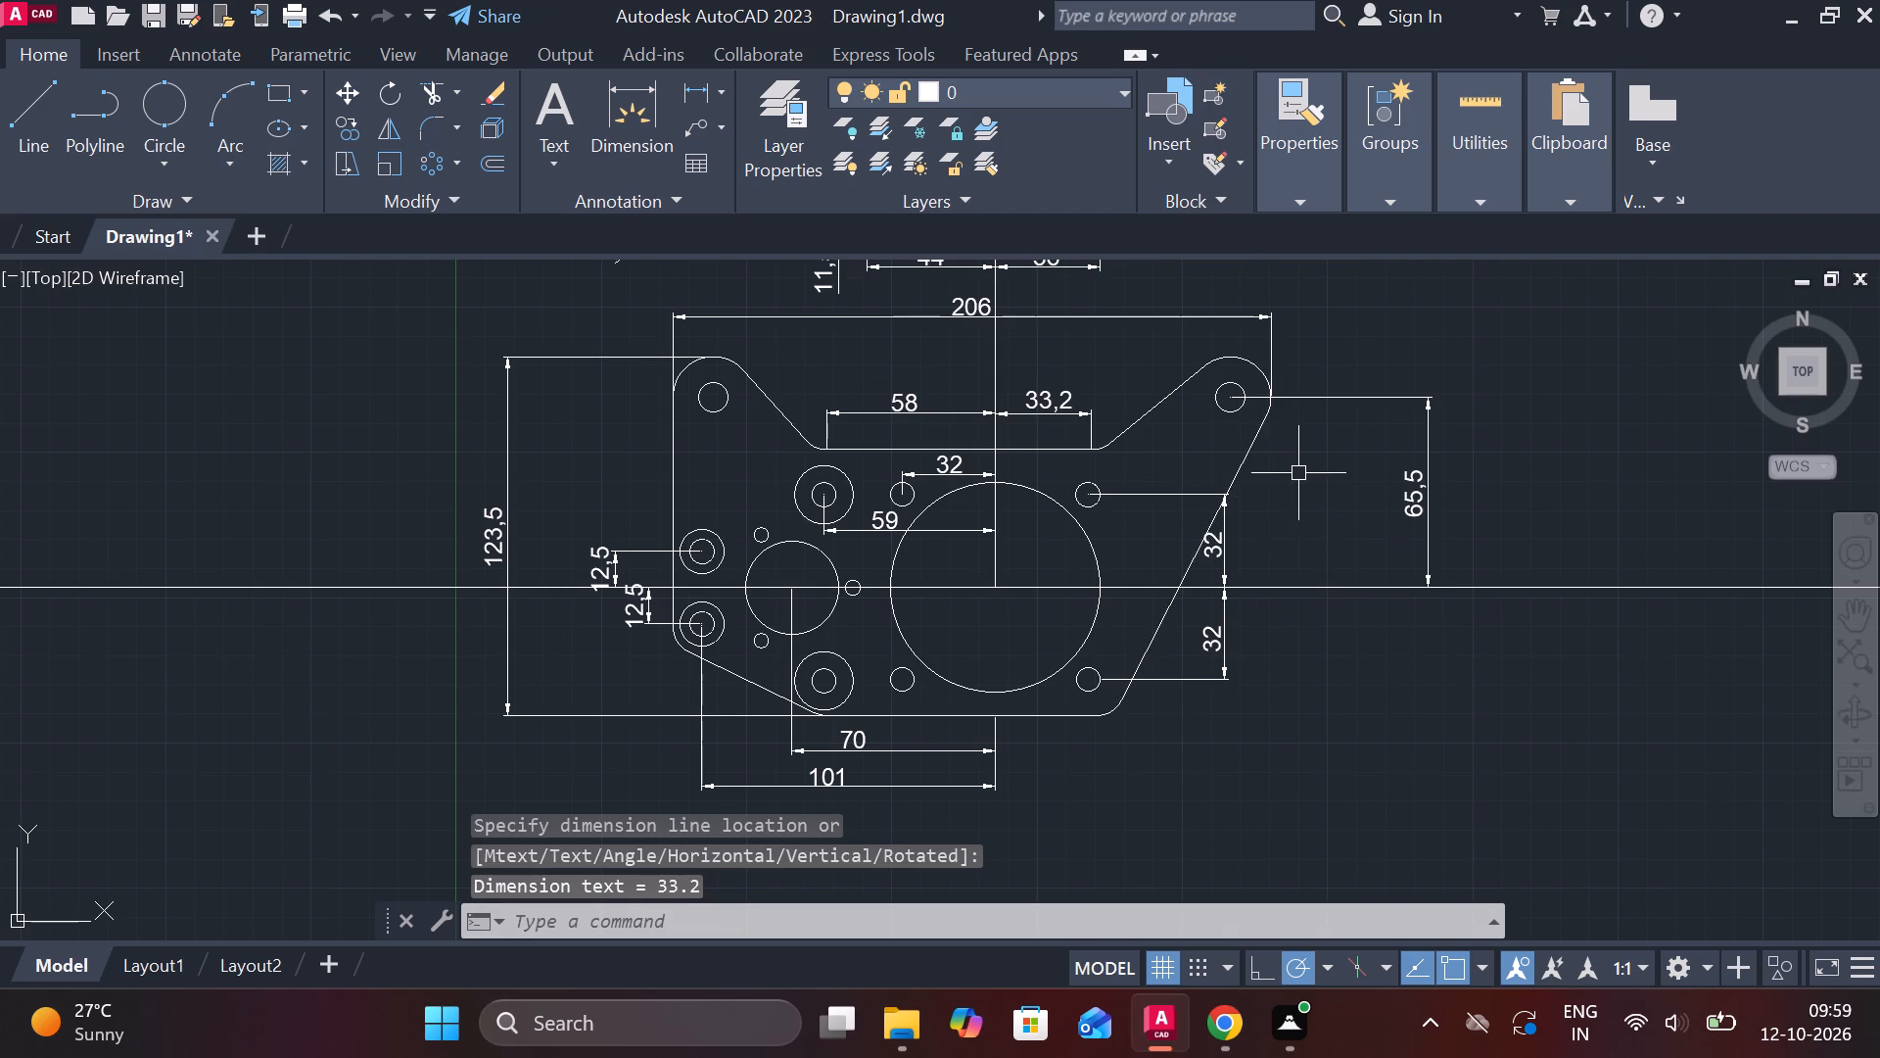
{"action": "scroll", "coordinate": [1302, 468], "scroll_direction": "up", "scroll_amount": 1}
{"action": "middle_click_drag", "start_coordinate": [1276, 534], "coordinate": [1259, 538]}
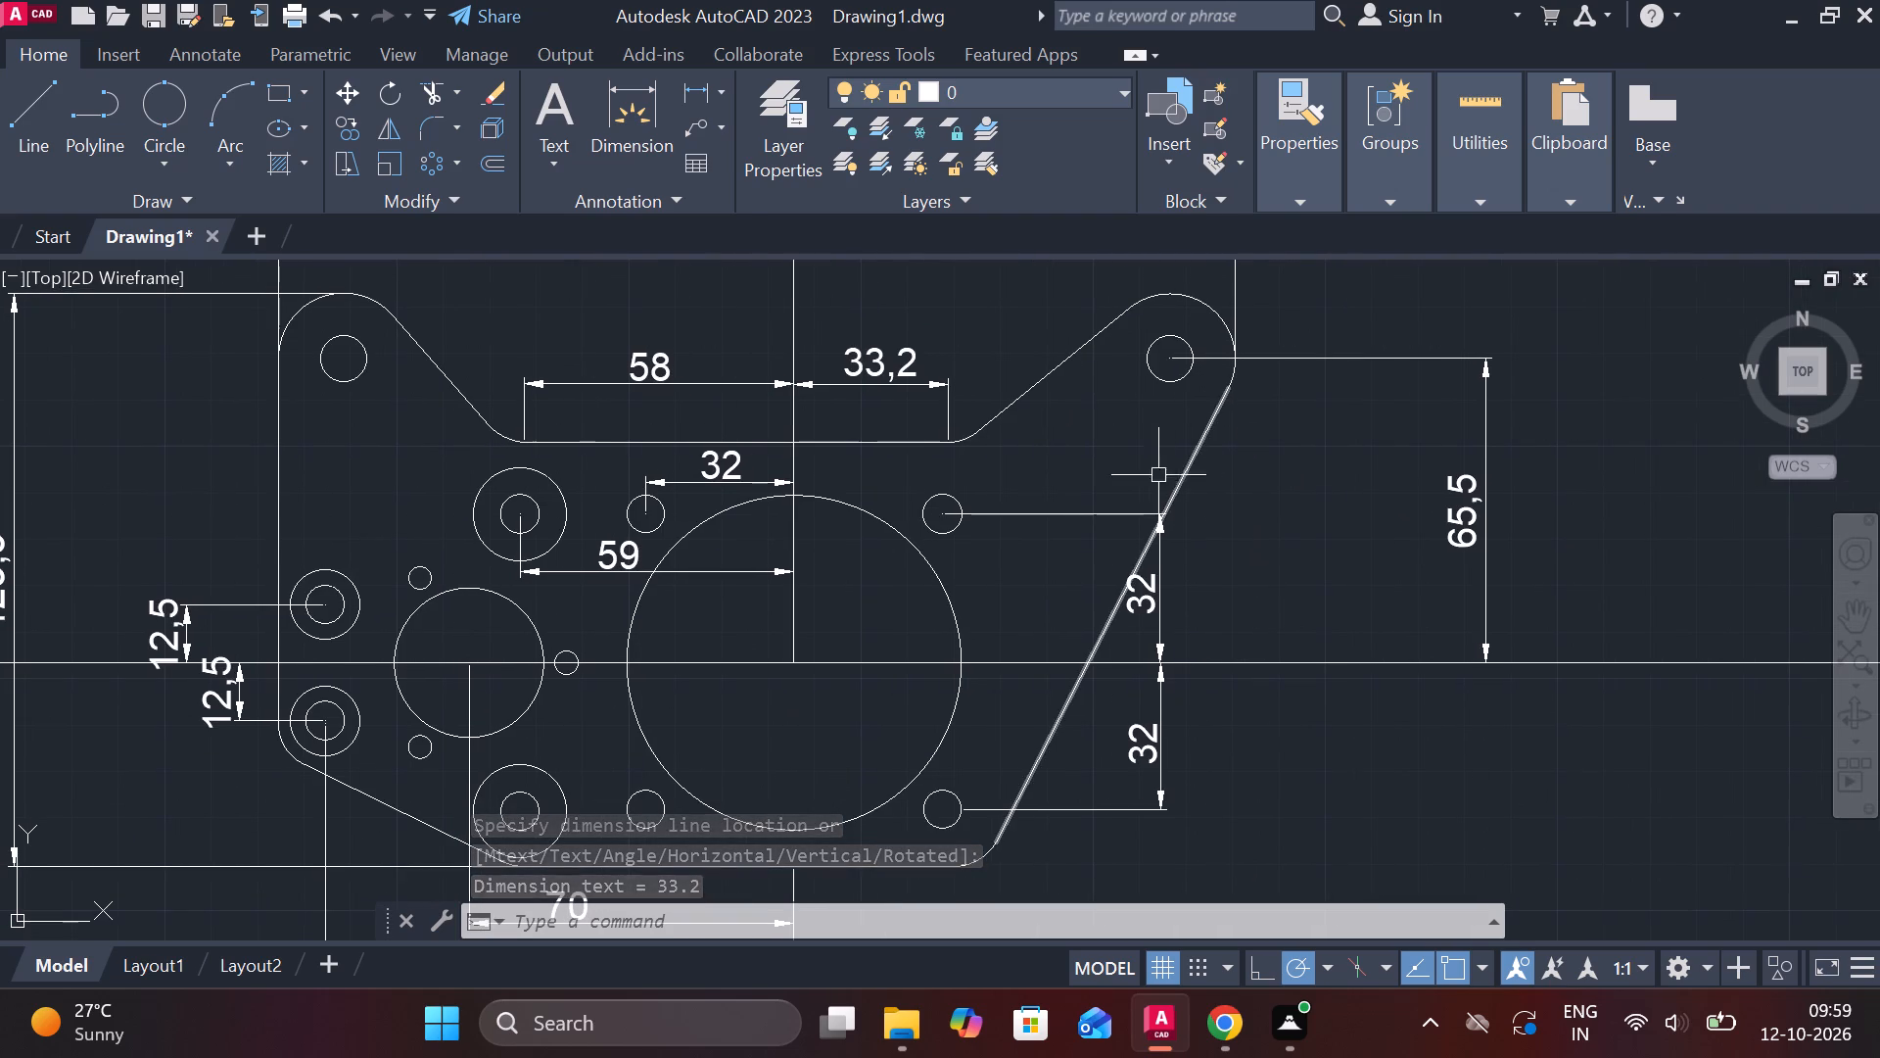
{"action": "key", "text": "space"}
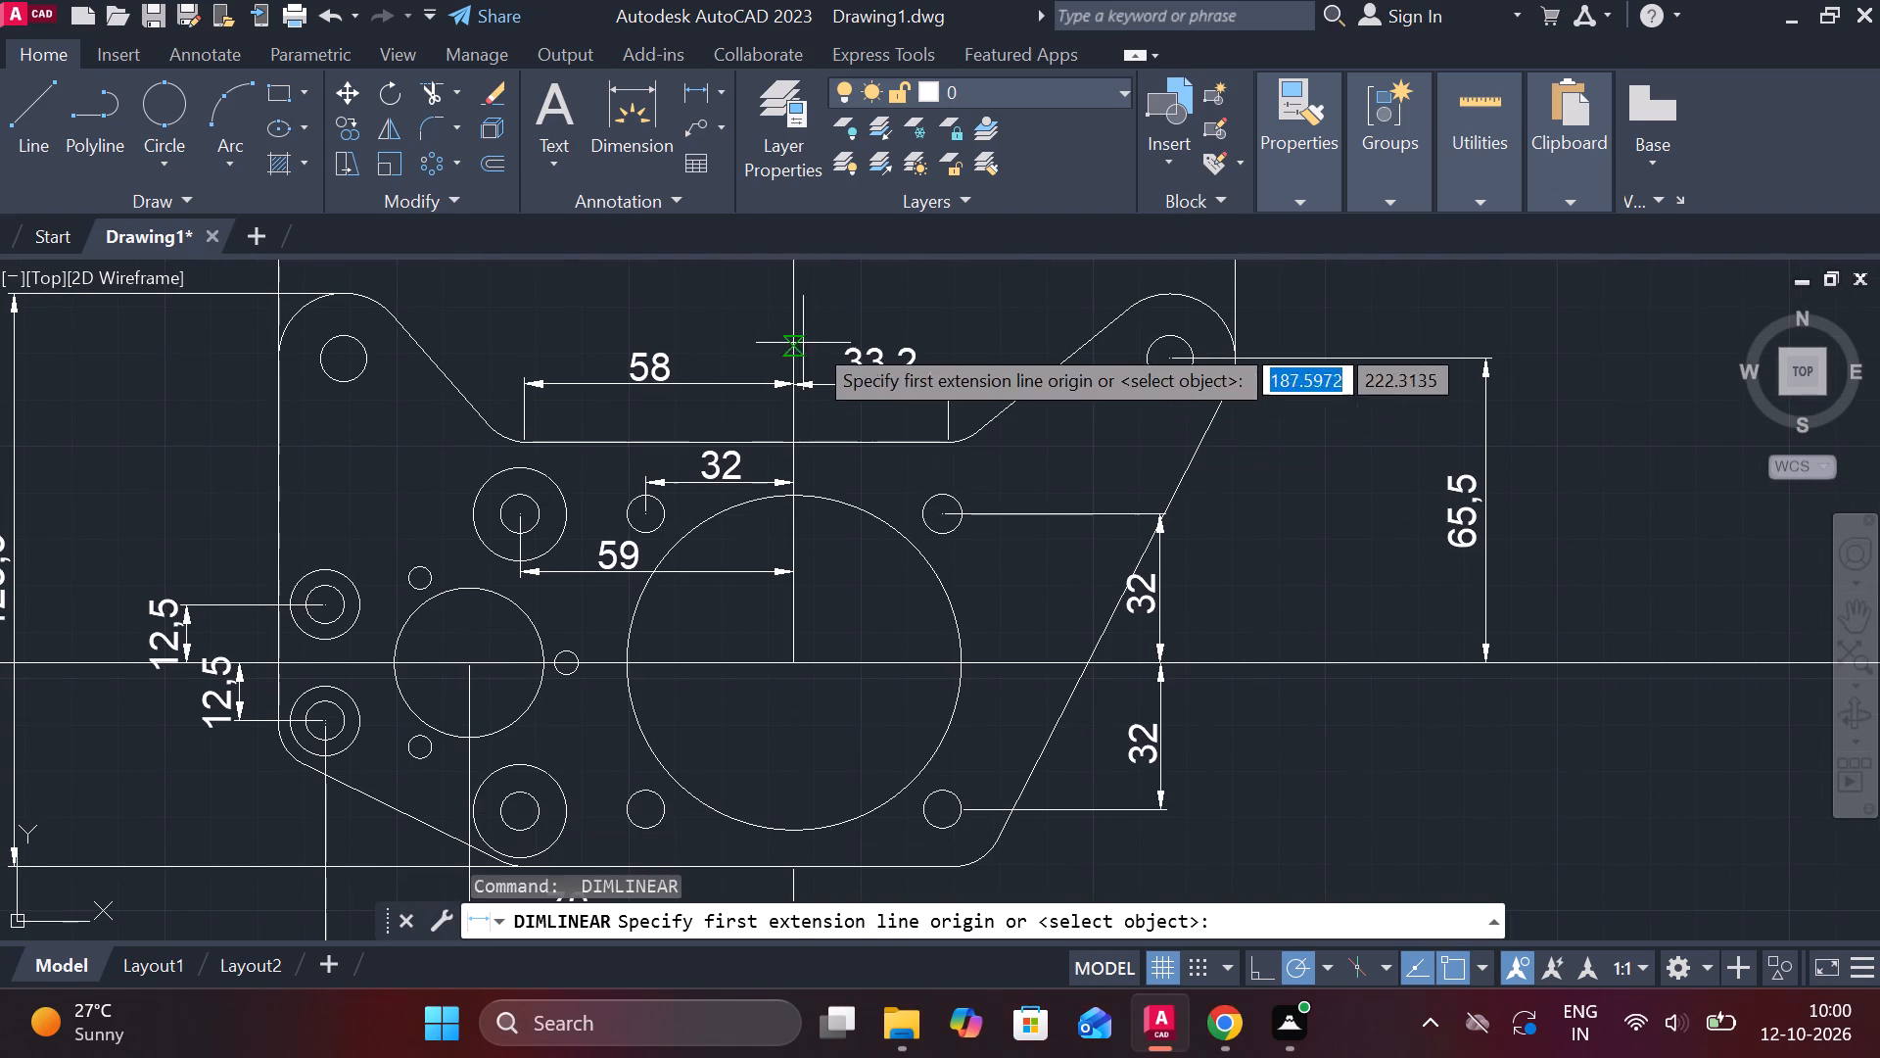
{"action": "left_click", "coordinate": [1163, 353]}
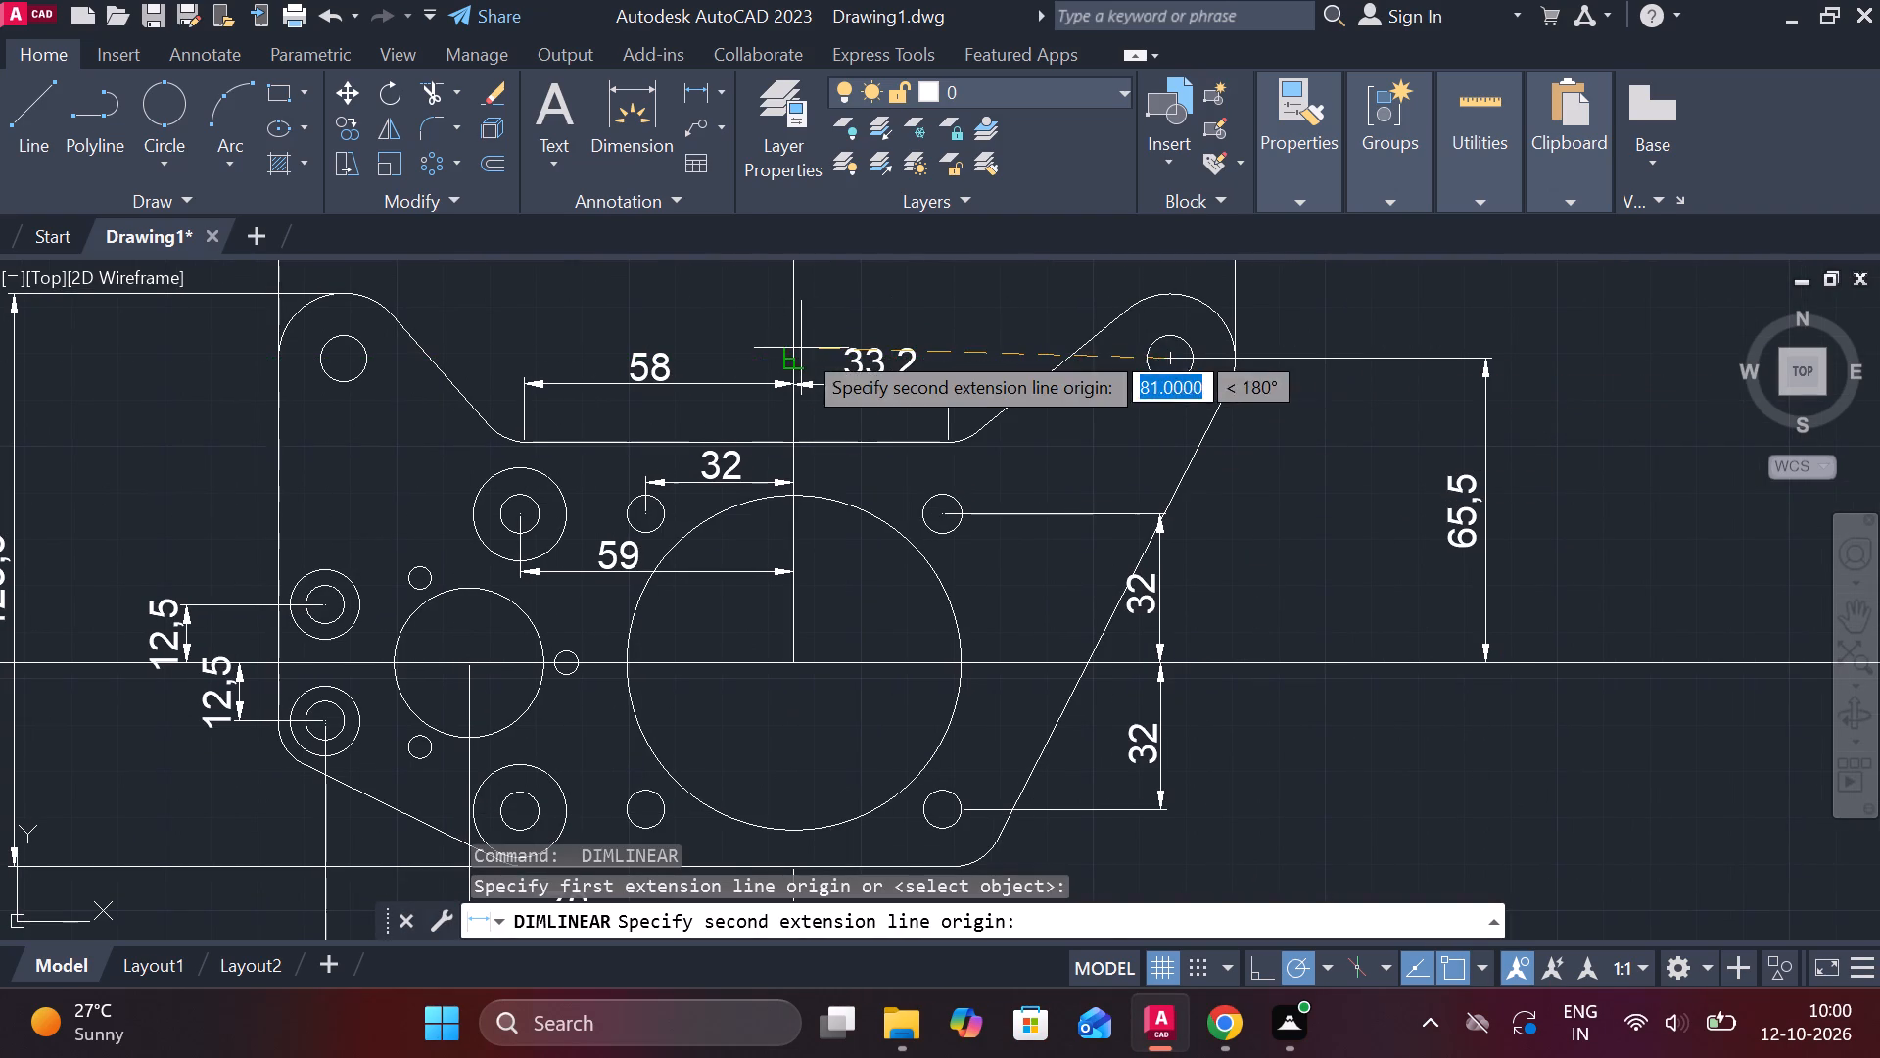
{"action": "left_click", "coordinate": [801, 348]}
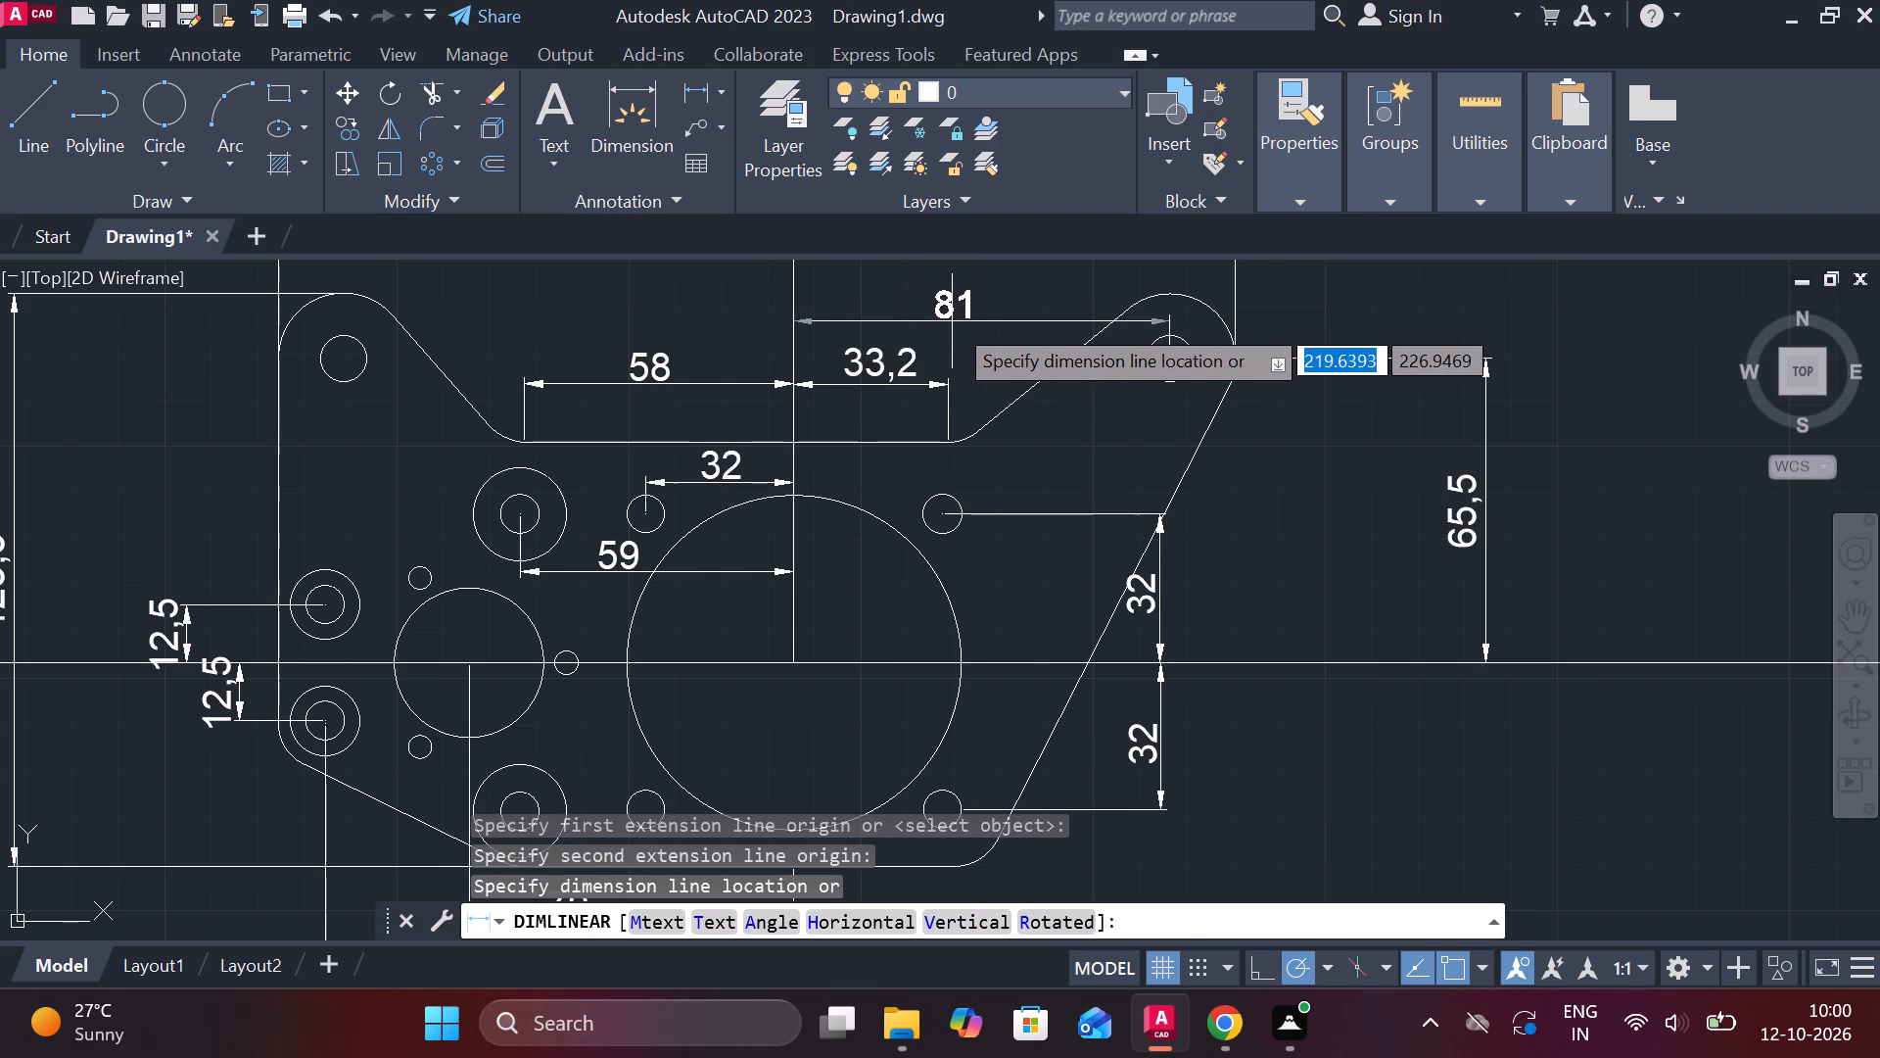
{"action": "left_click", "coordinate": [952, 321]}
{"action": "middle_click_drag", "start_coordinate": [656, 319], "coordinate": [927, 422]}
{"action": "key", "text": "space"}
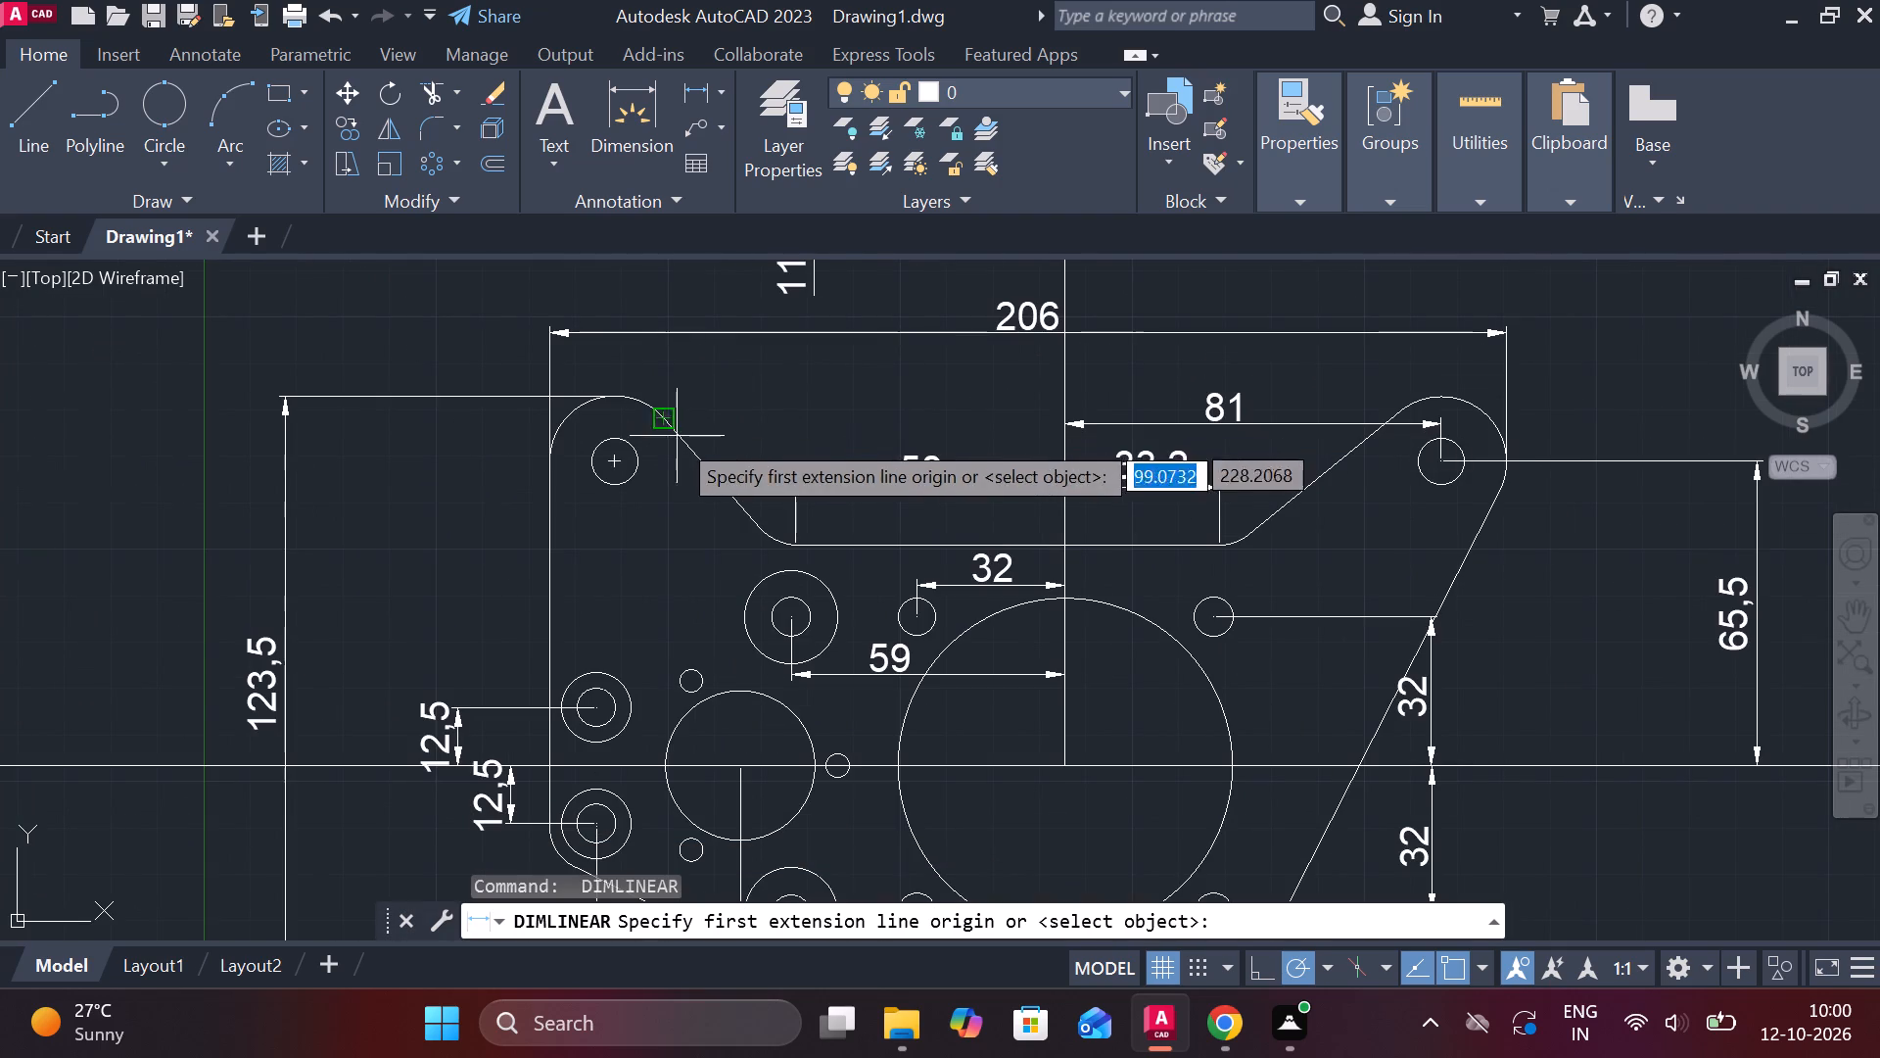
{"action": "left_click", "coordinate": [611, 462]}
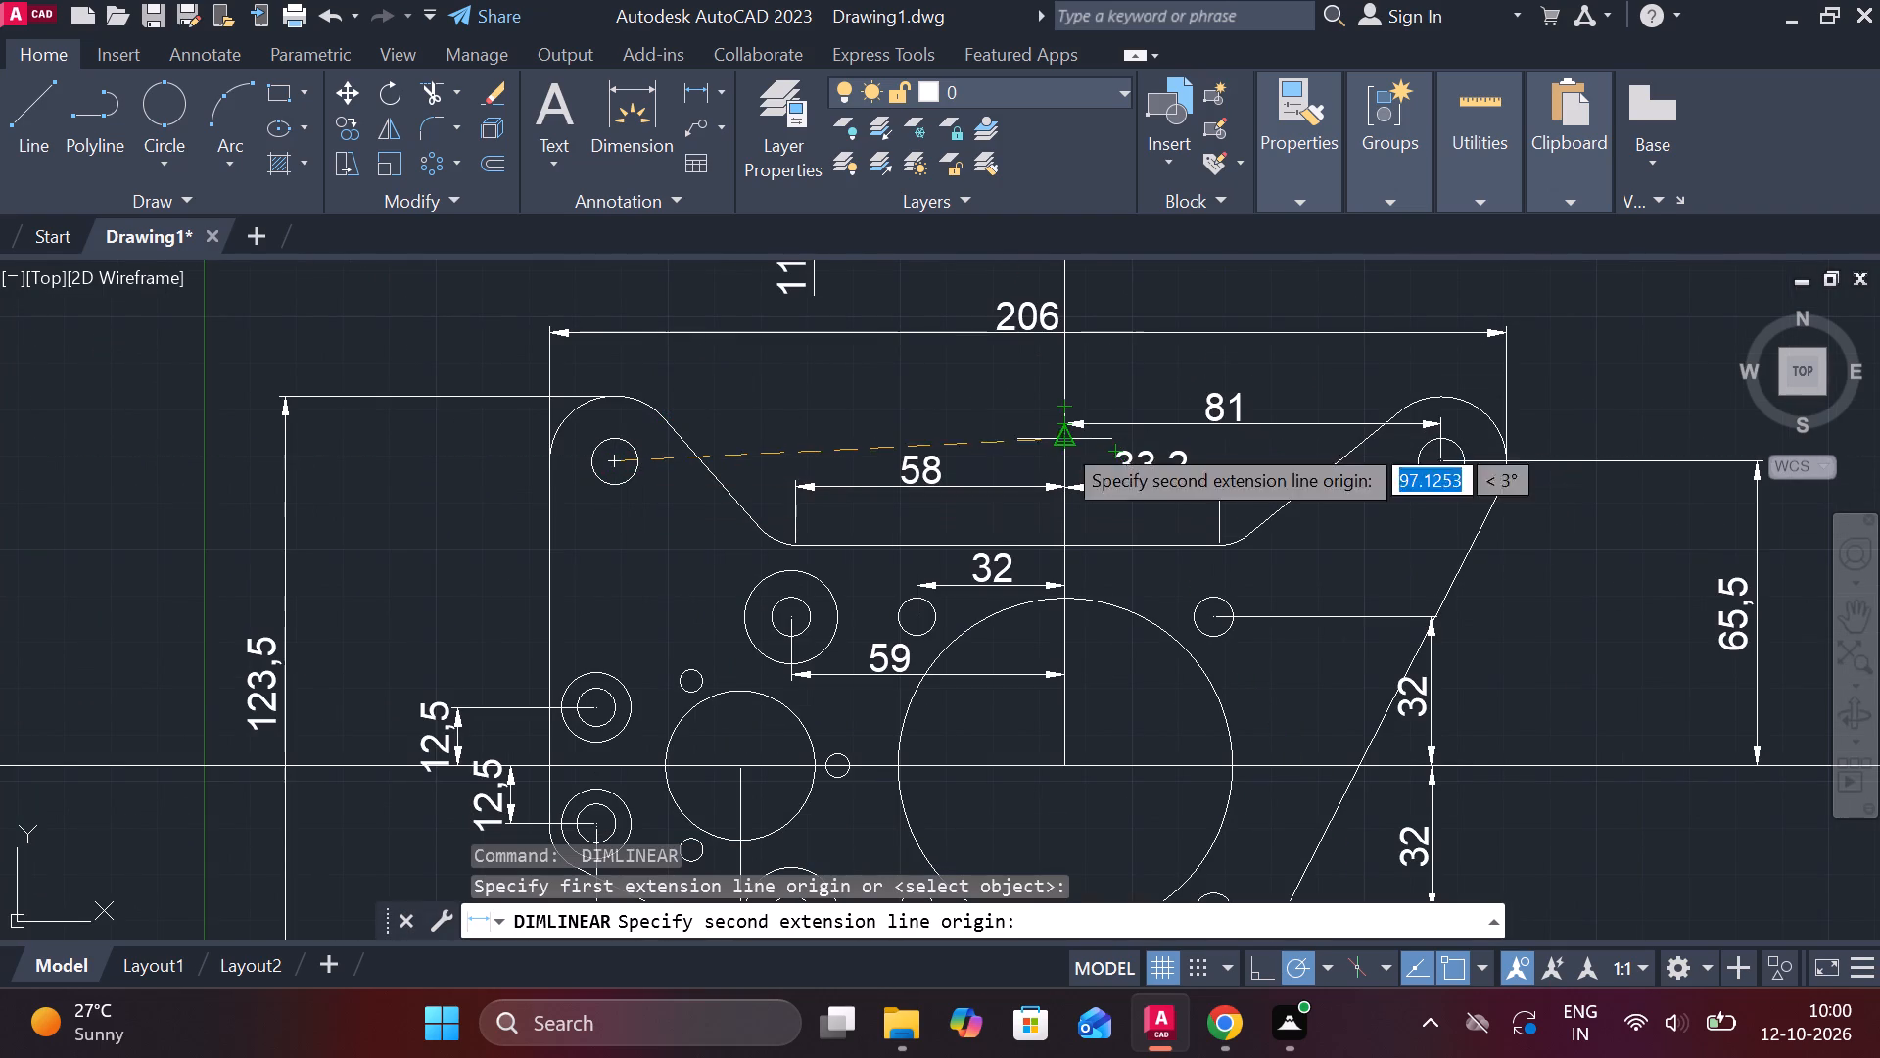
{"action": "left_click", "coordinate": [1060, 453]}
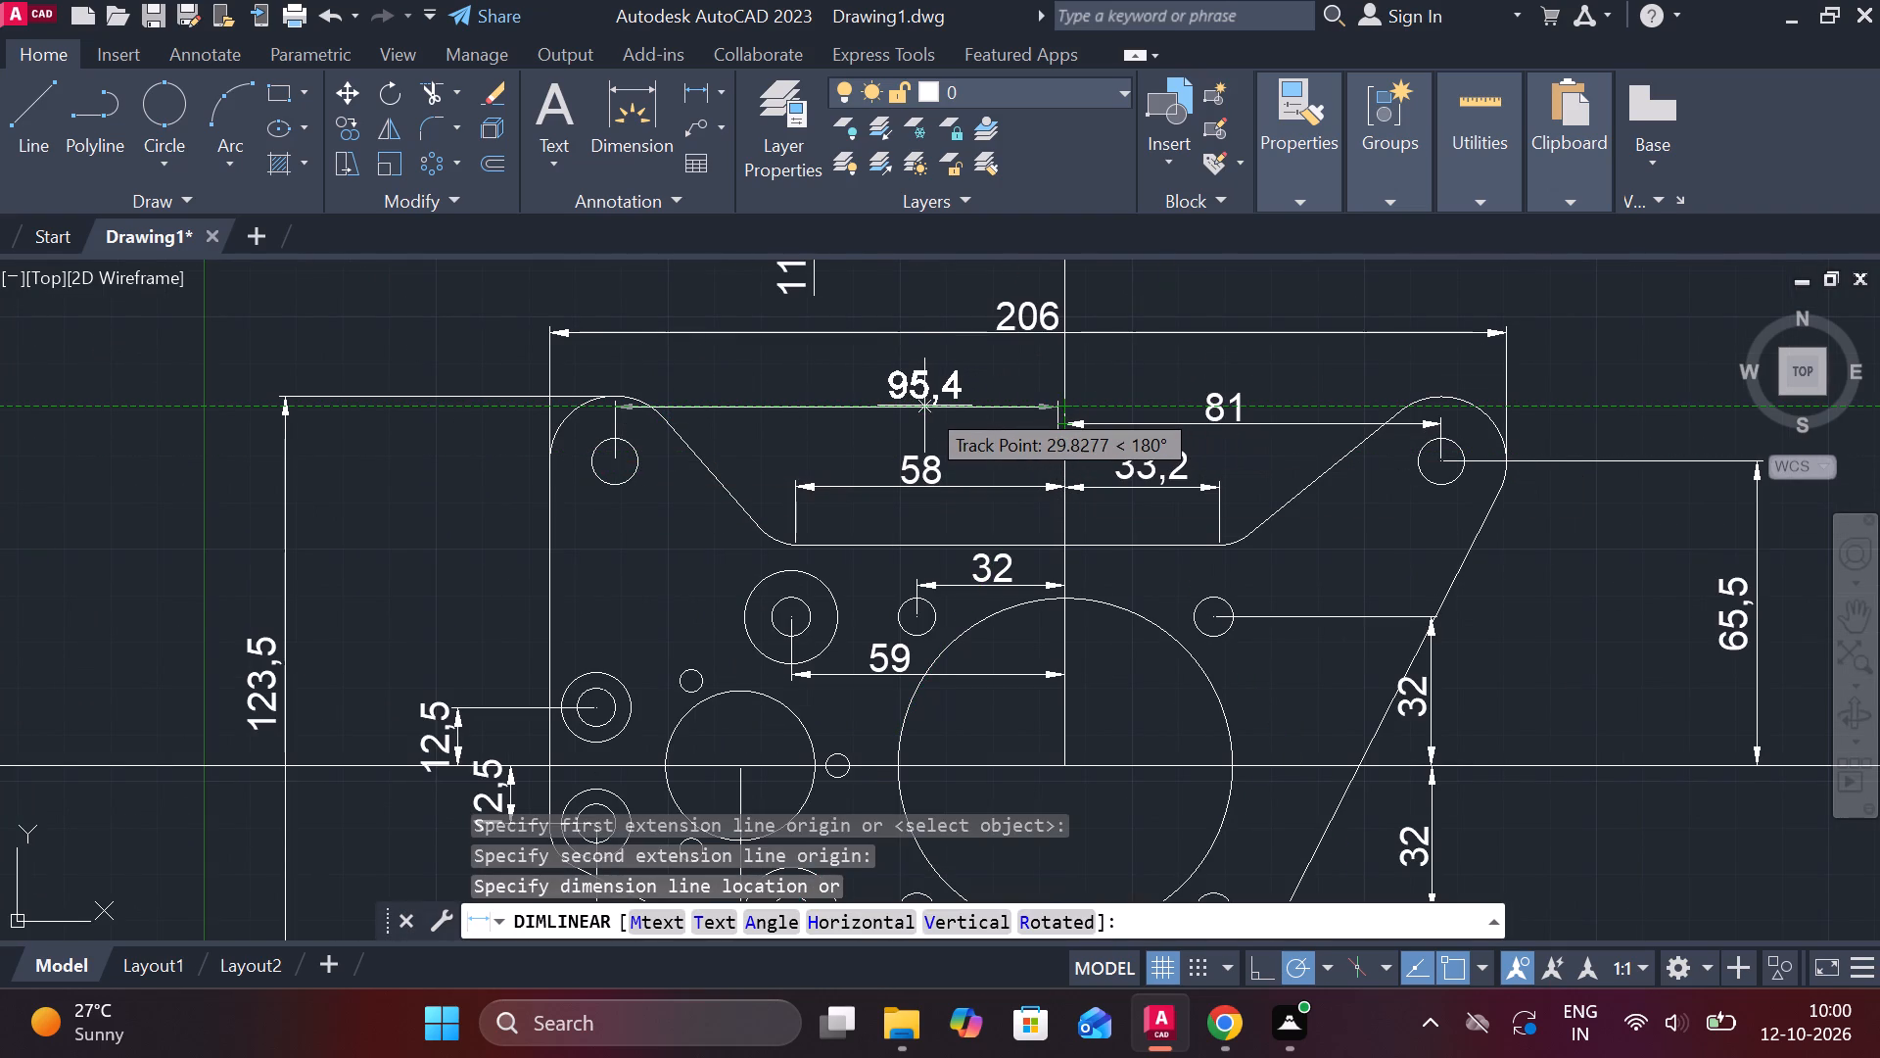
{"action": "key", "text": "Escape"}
Add a horizontal linear dimension from the upper-left lug hole's centre to the vertical centreline, in line with the 81 dimension.
{"action": "key", "text": "space"}
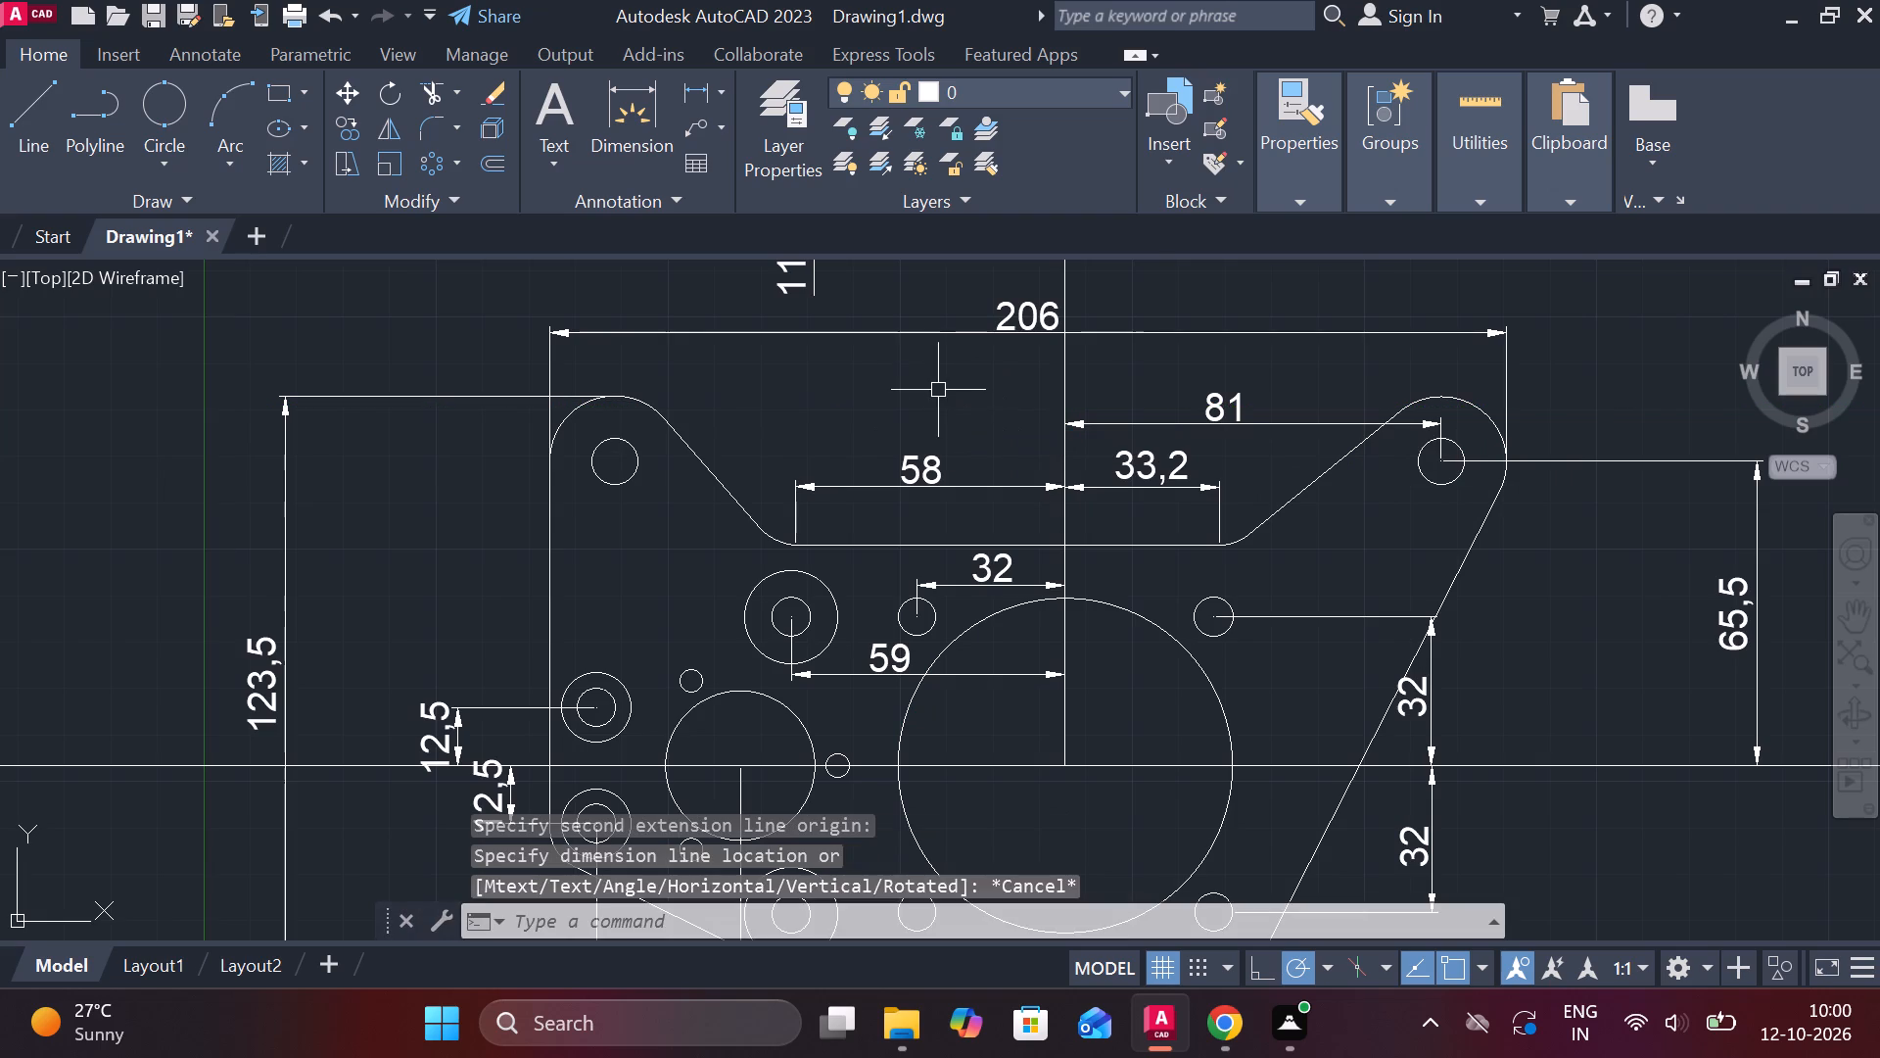
{"action": "left_click", "coordinate": [621, 466]}
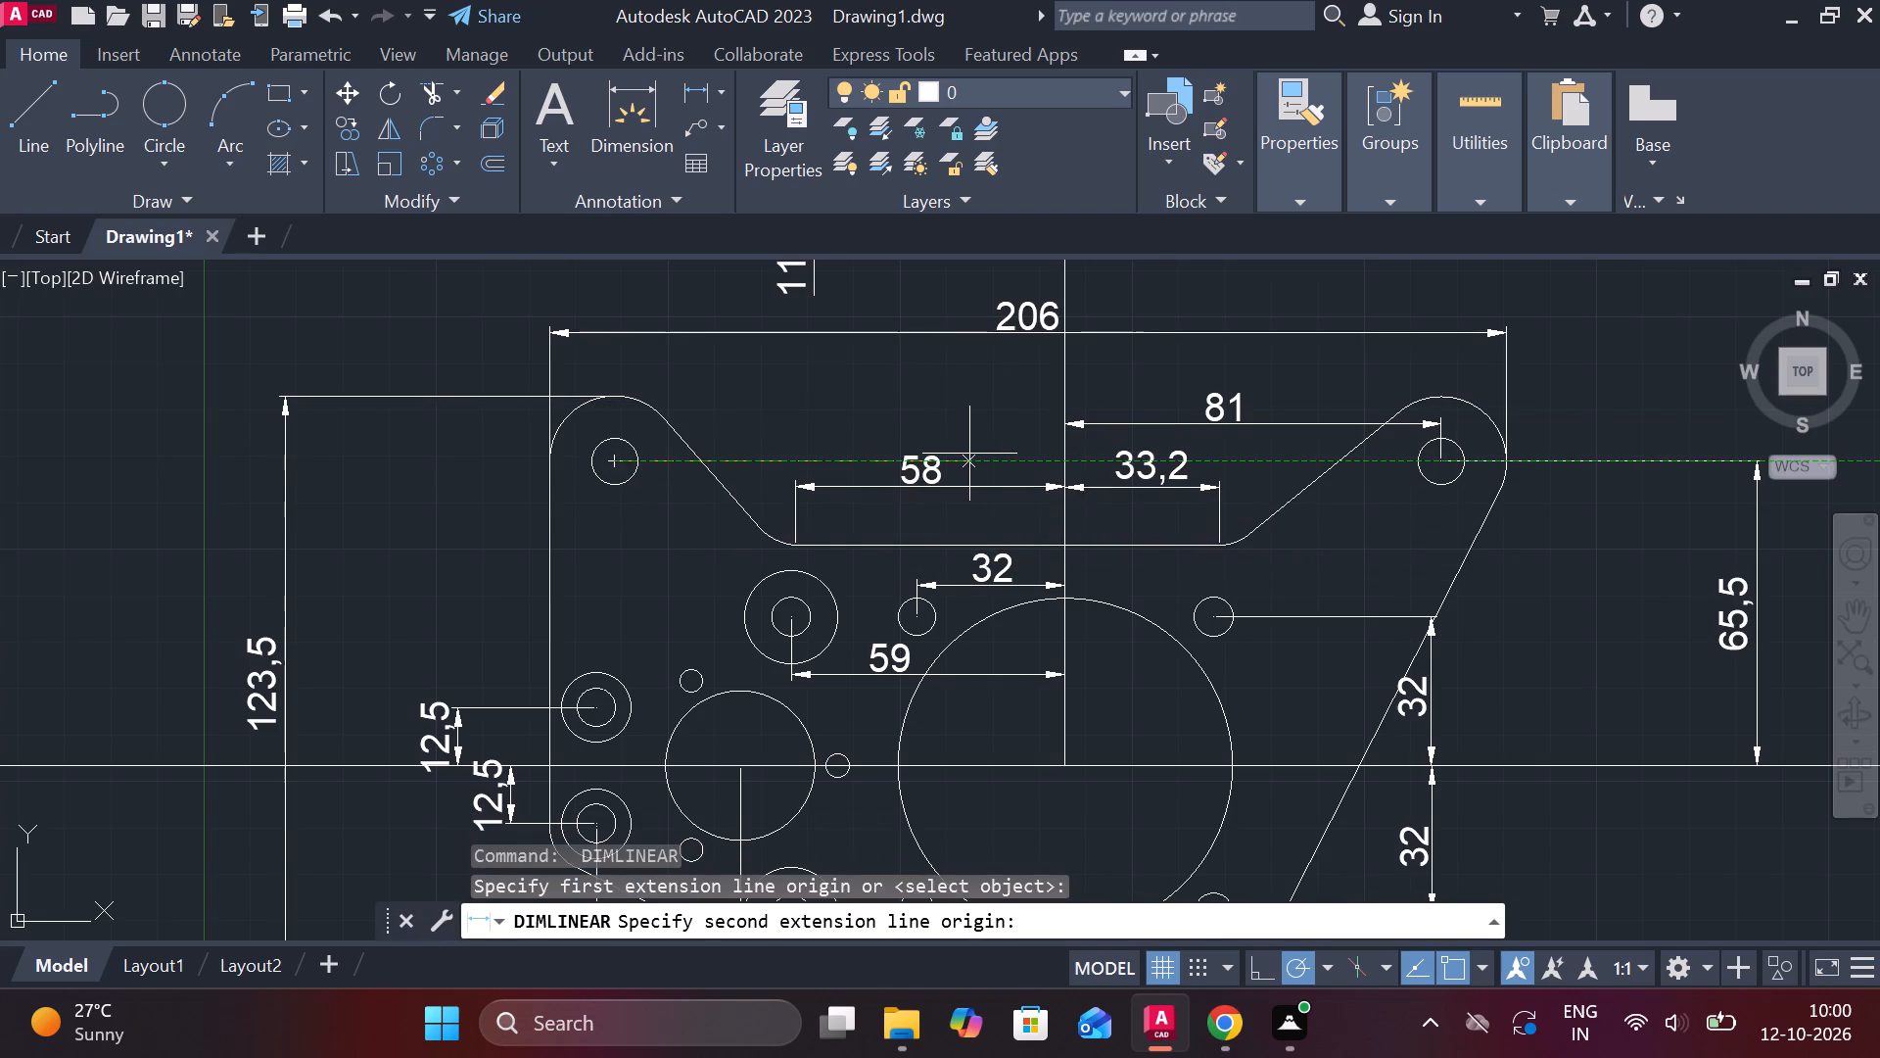
{"action": "left_click", "coordinate": [1062, 456]}
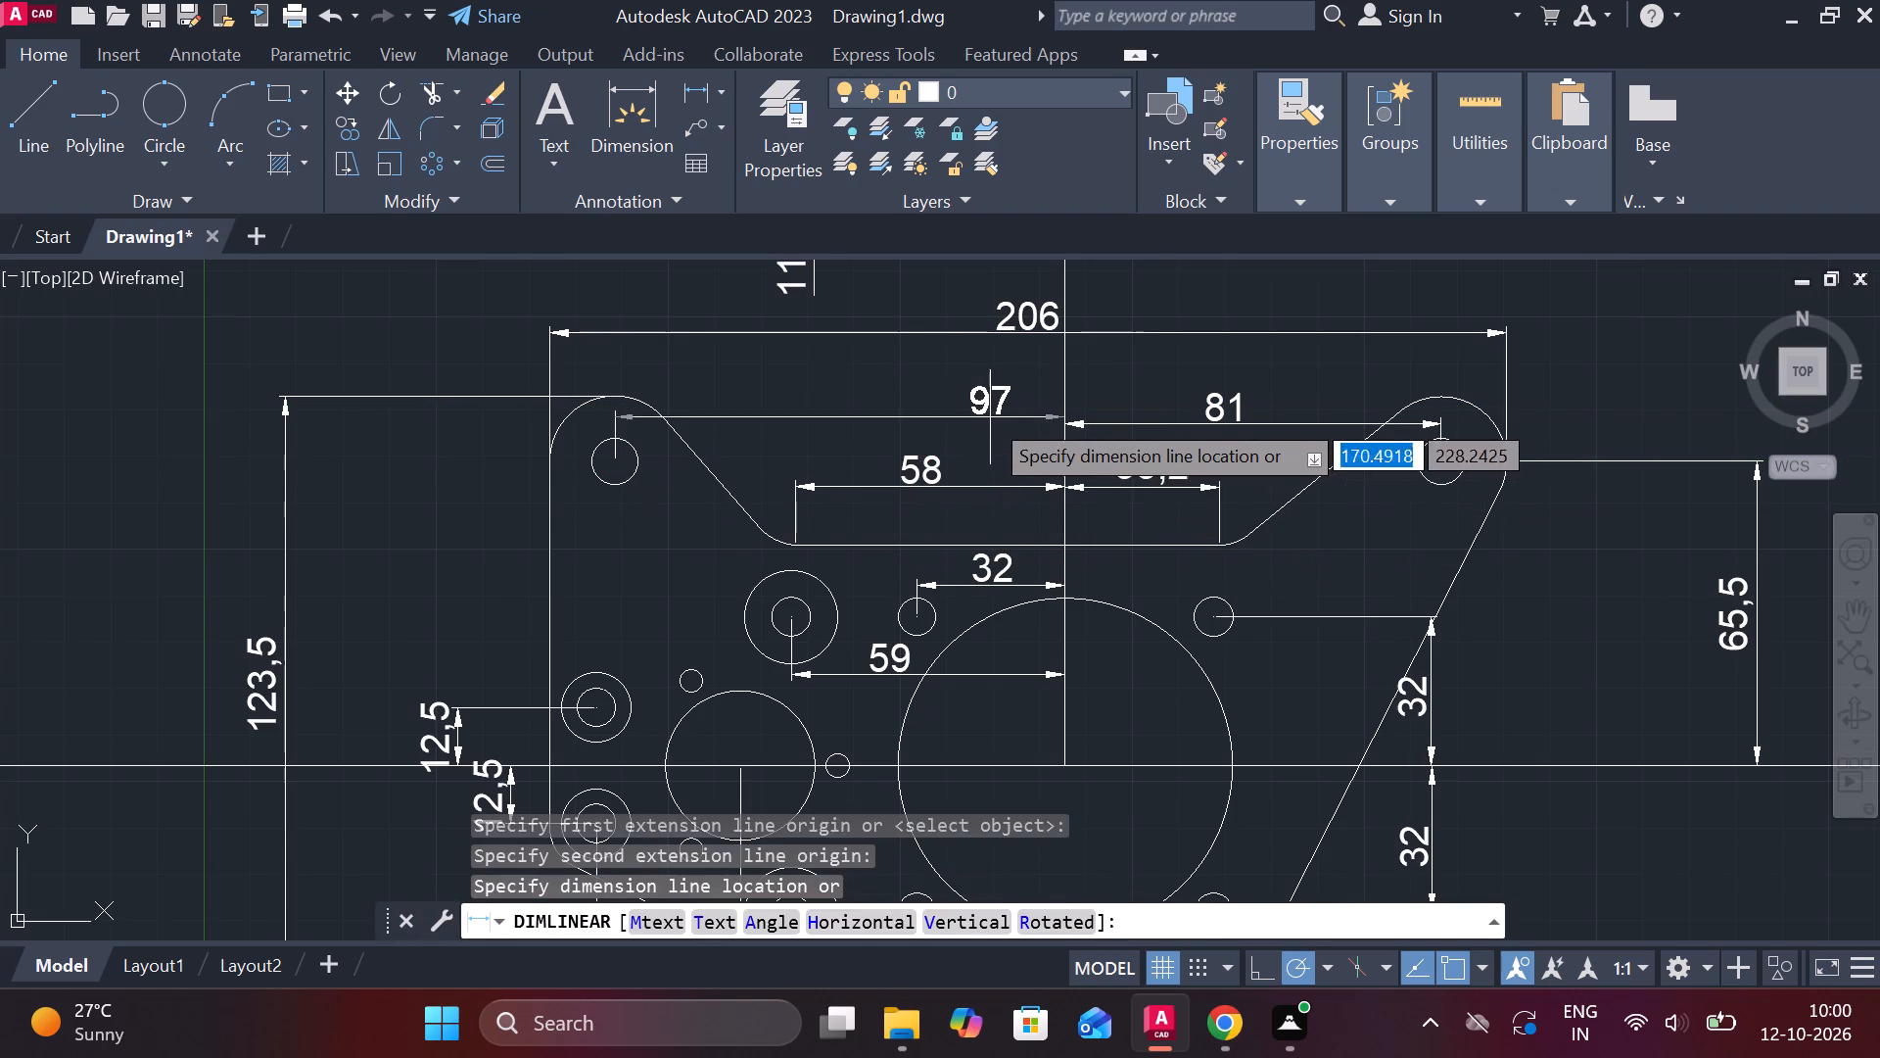
{"action": "left_click", "coordinate": [873, 422]}
Add a vertical linear dimension from the recessed top edge to the horizontal centreline, between the 32 and 65,5 dimensions.
{"action": "scroll", "coordinate": [1073, 443], "scroll_direction": "down", "scroll_amount": 1}
{"action": "middle_click_drag", "start_coordinate": [1228, 779], "coordinate": [1209, 779]}
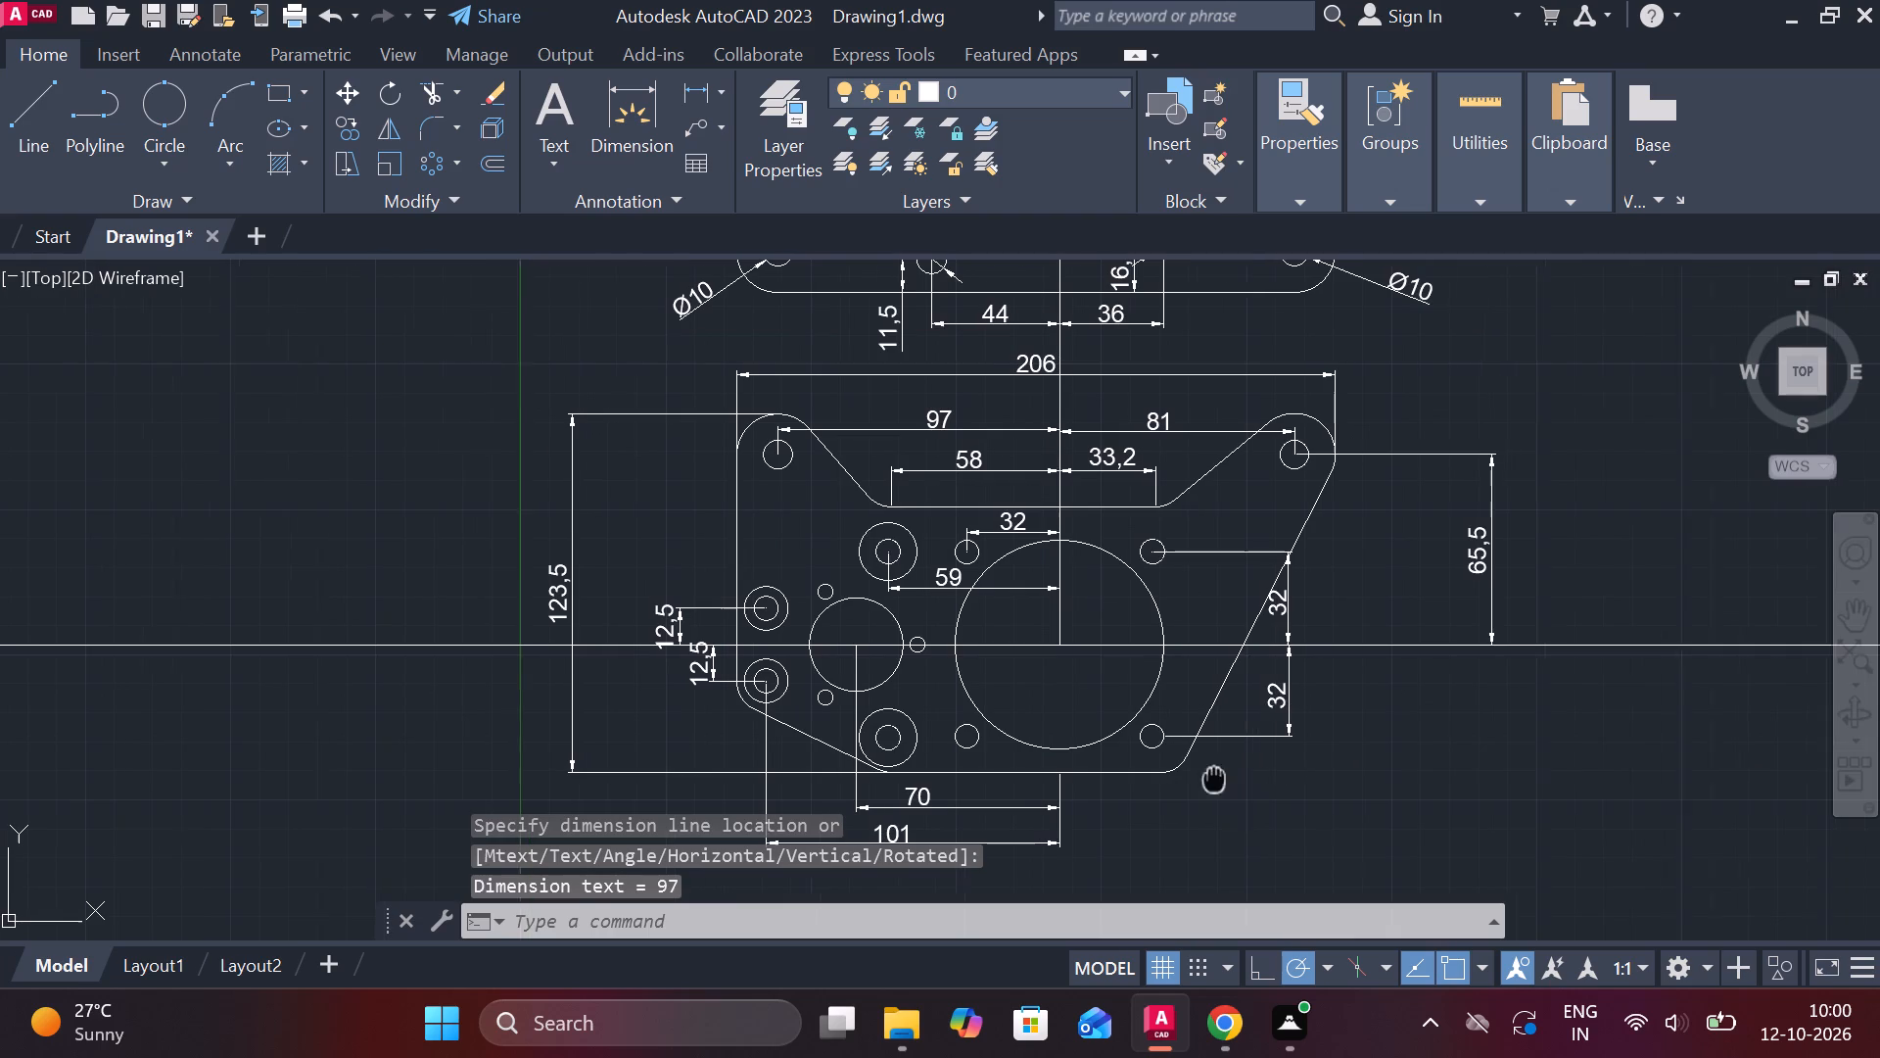
{"action": "middle_click_drag", "start_coordinate": [1209, 779], "coordinate": [1132, 686]}
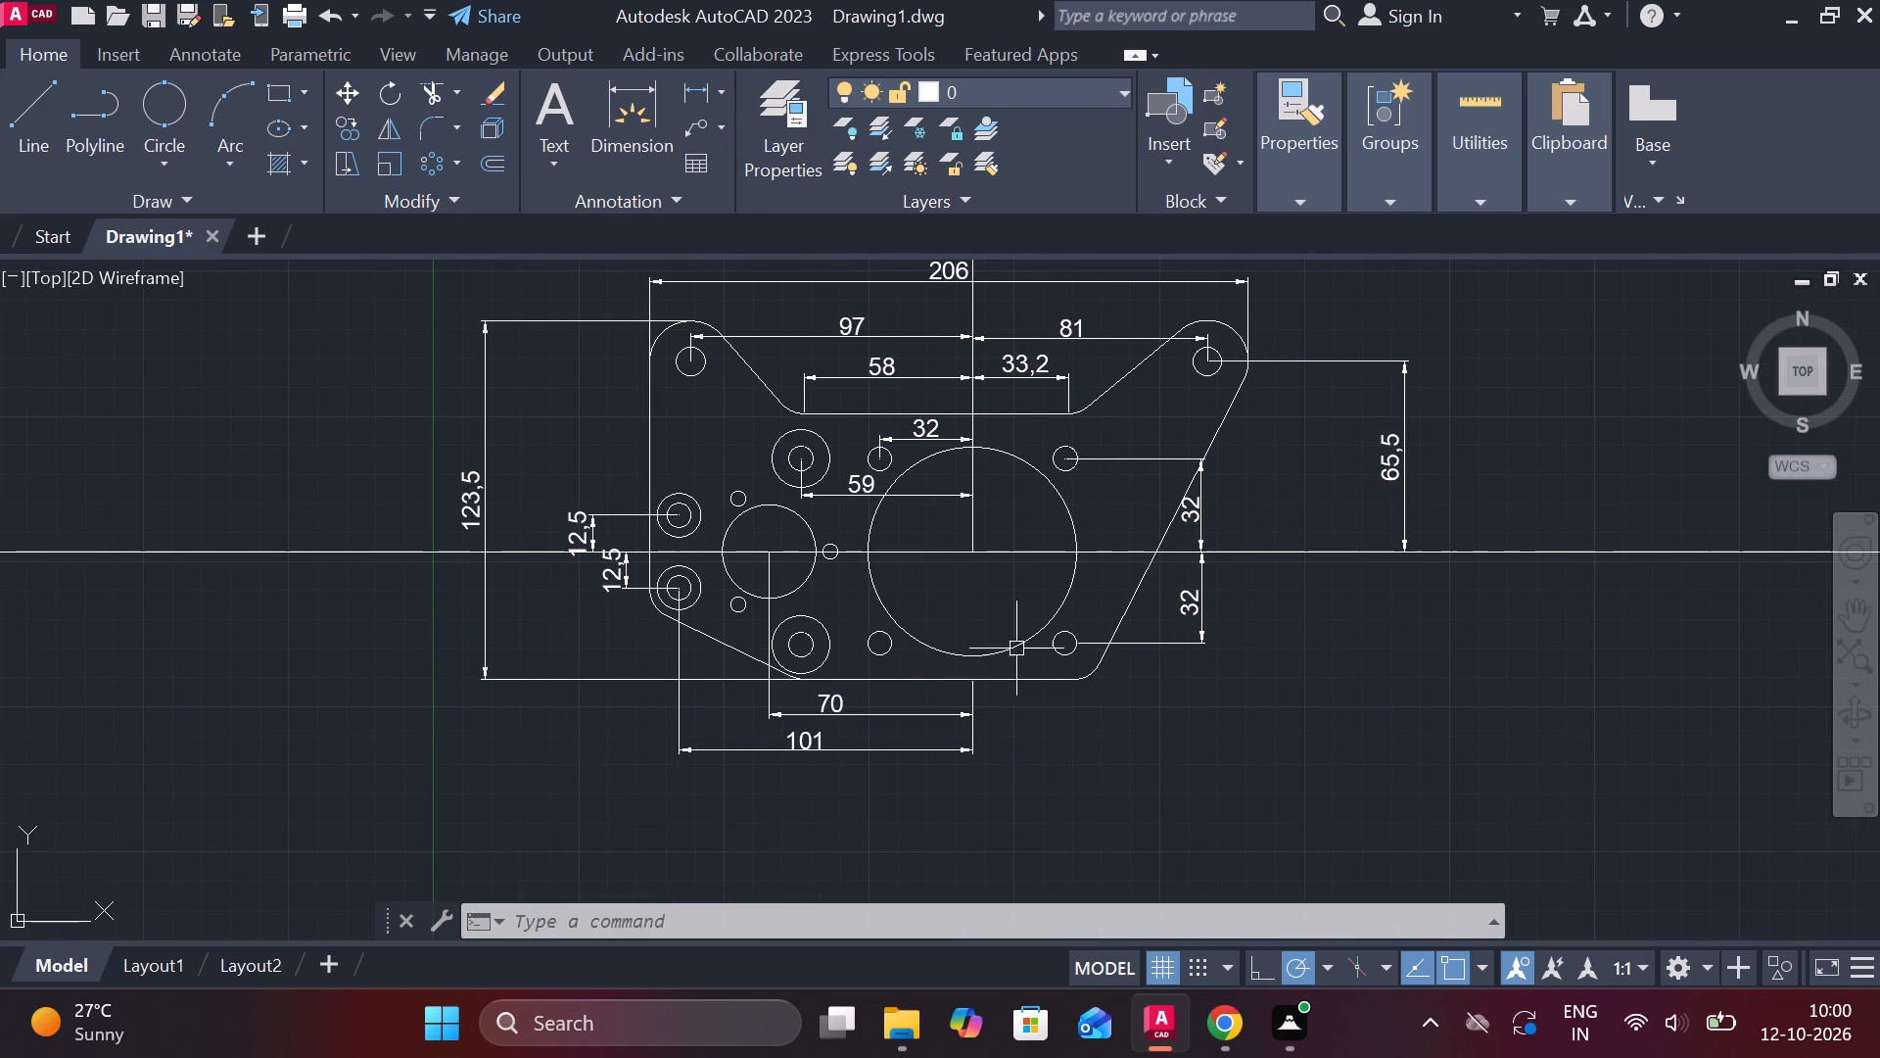
{"action": "key", "text": "space"}
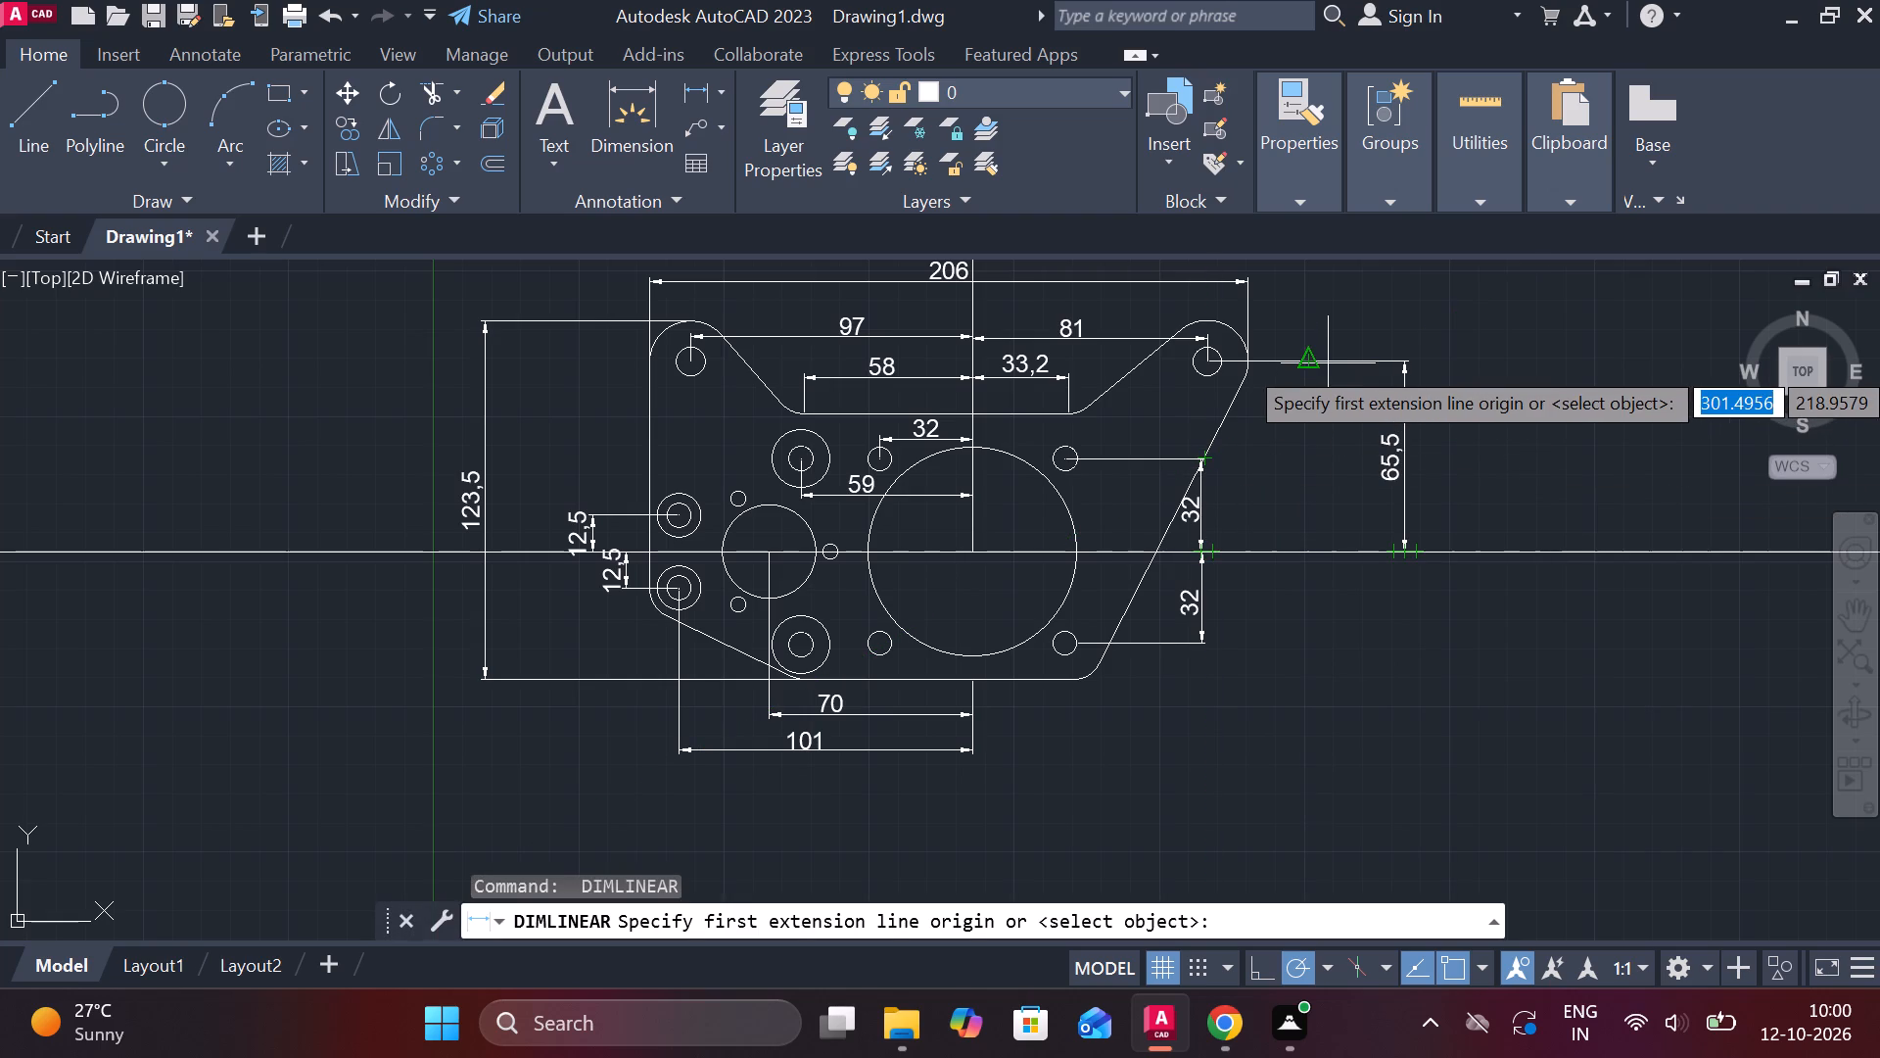
{"action": "left_click", "coordinate": [1027, 420]}
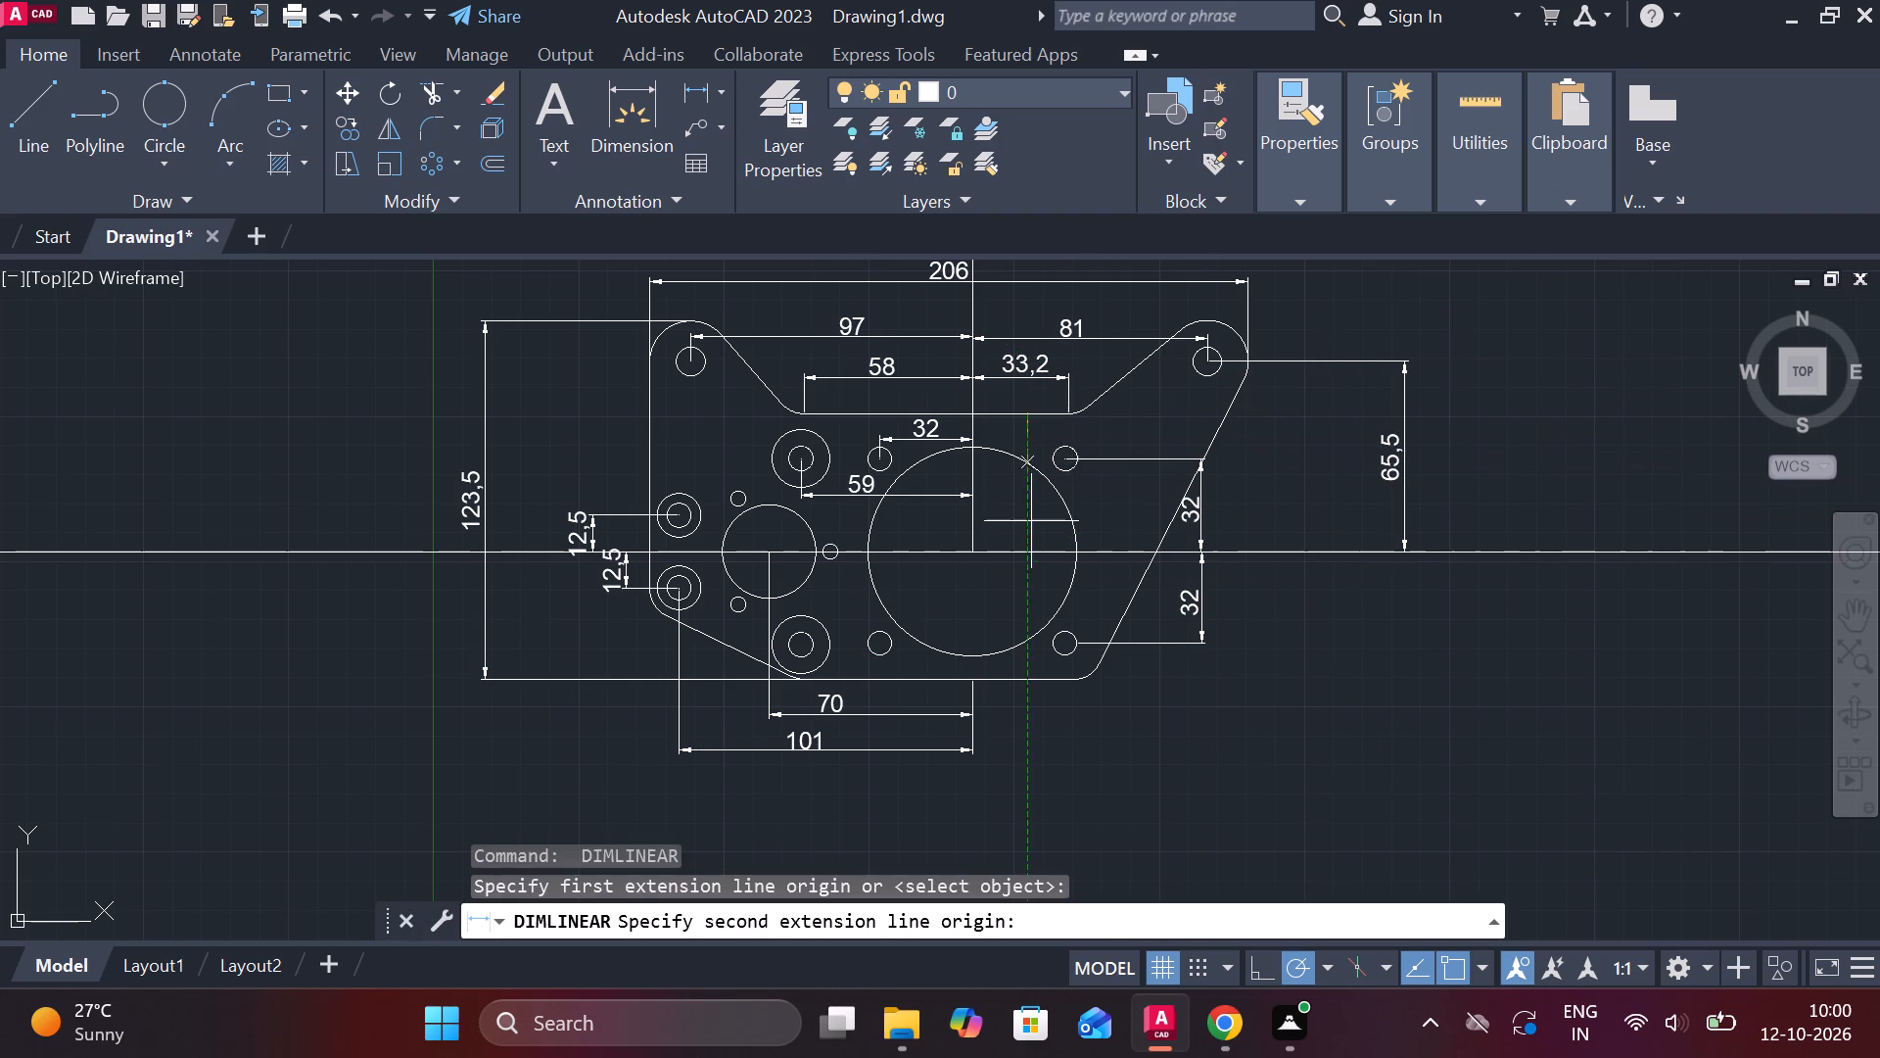
{"action": "left_click", "coordinate": [1031, 557]}
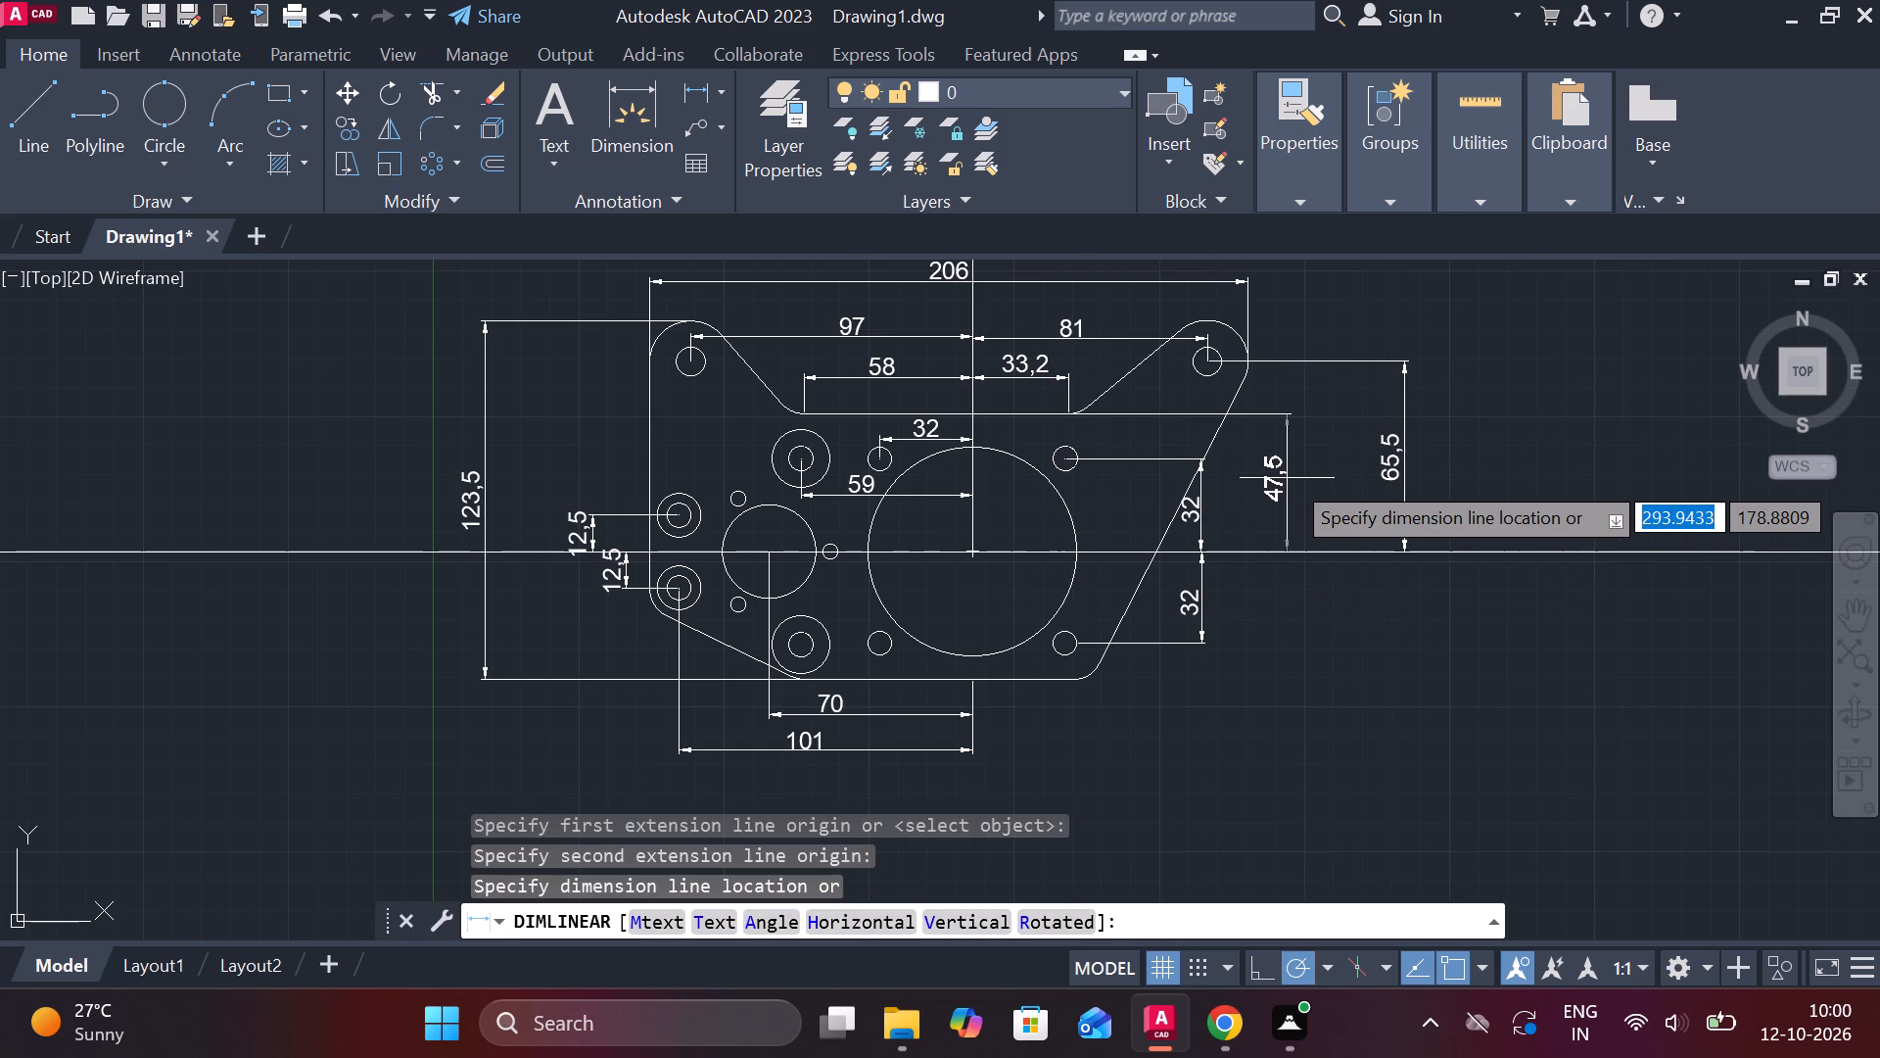
{"action": "left_click", "coordinate": [1290, 478]}
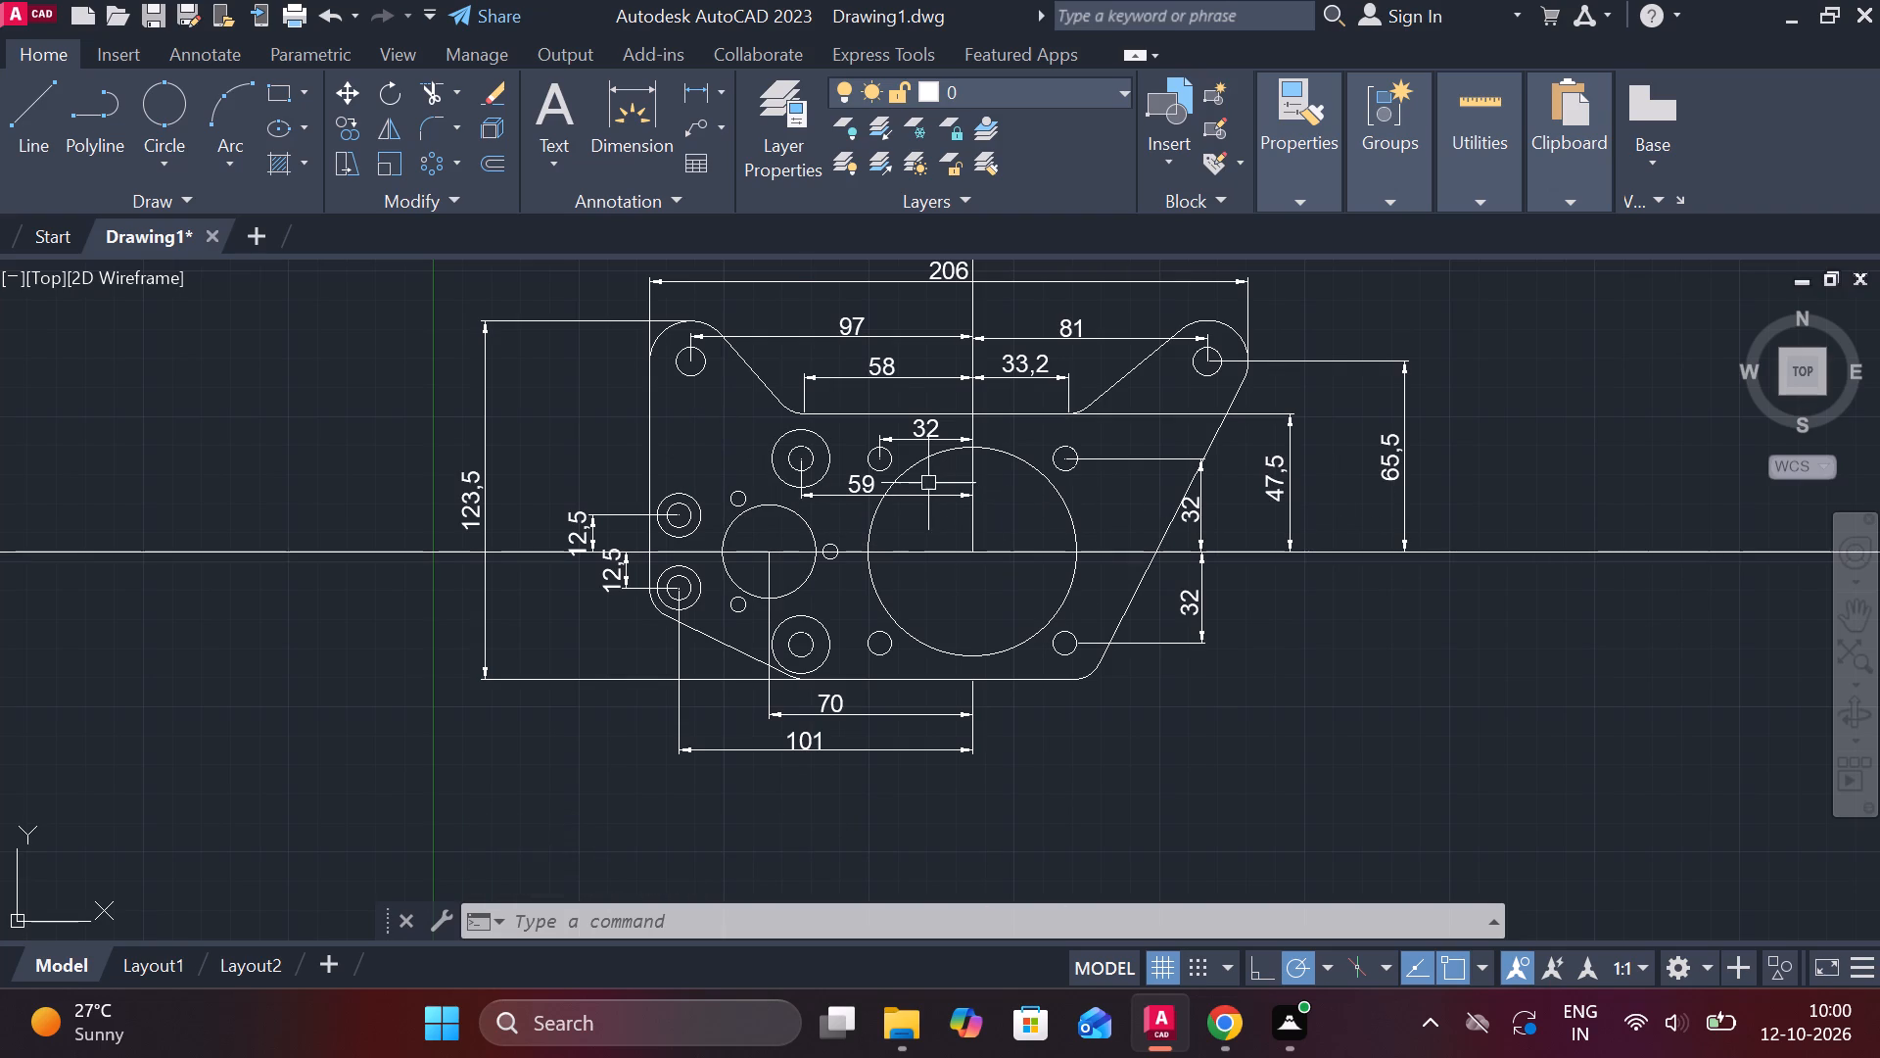
Add a diameter dimension to the plate's large central circle, placing its text inside the circle at the lower left.
{"action": "left_click", "coordinate": [712, 91]}
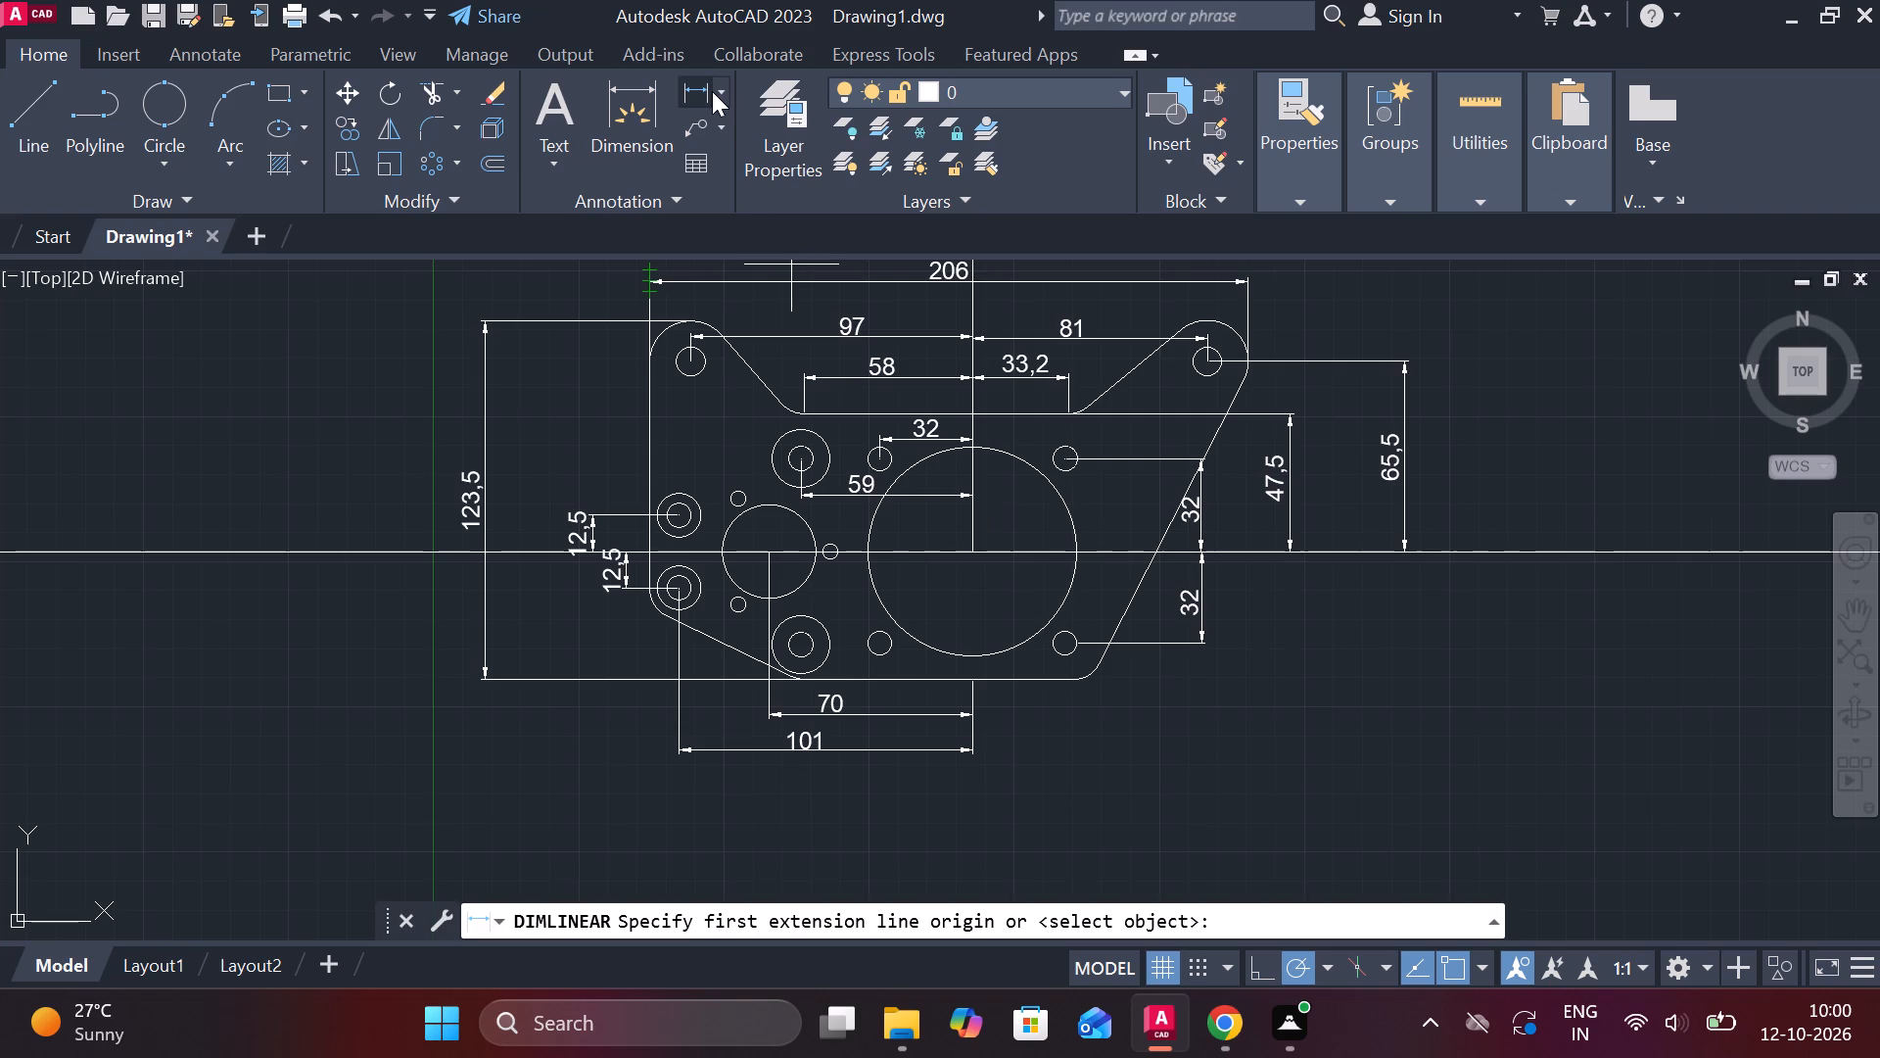
{"action": "left_click", "coordinate": [720, 81]}
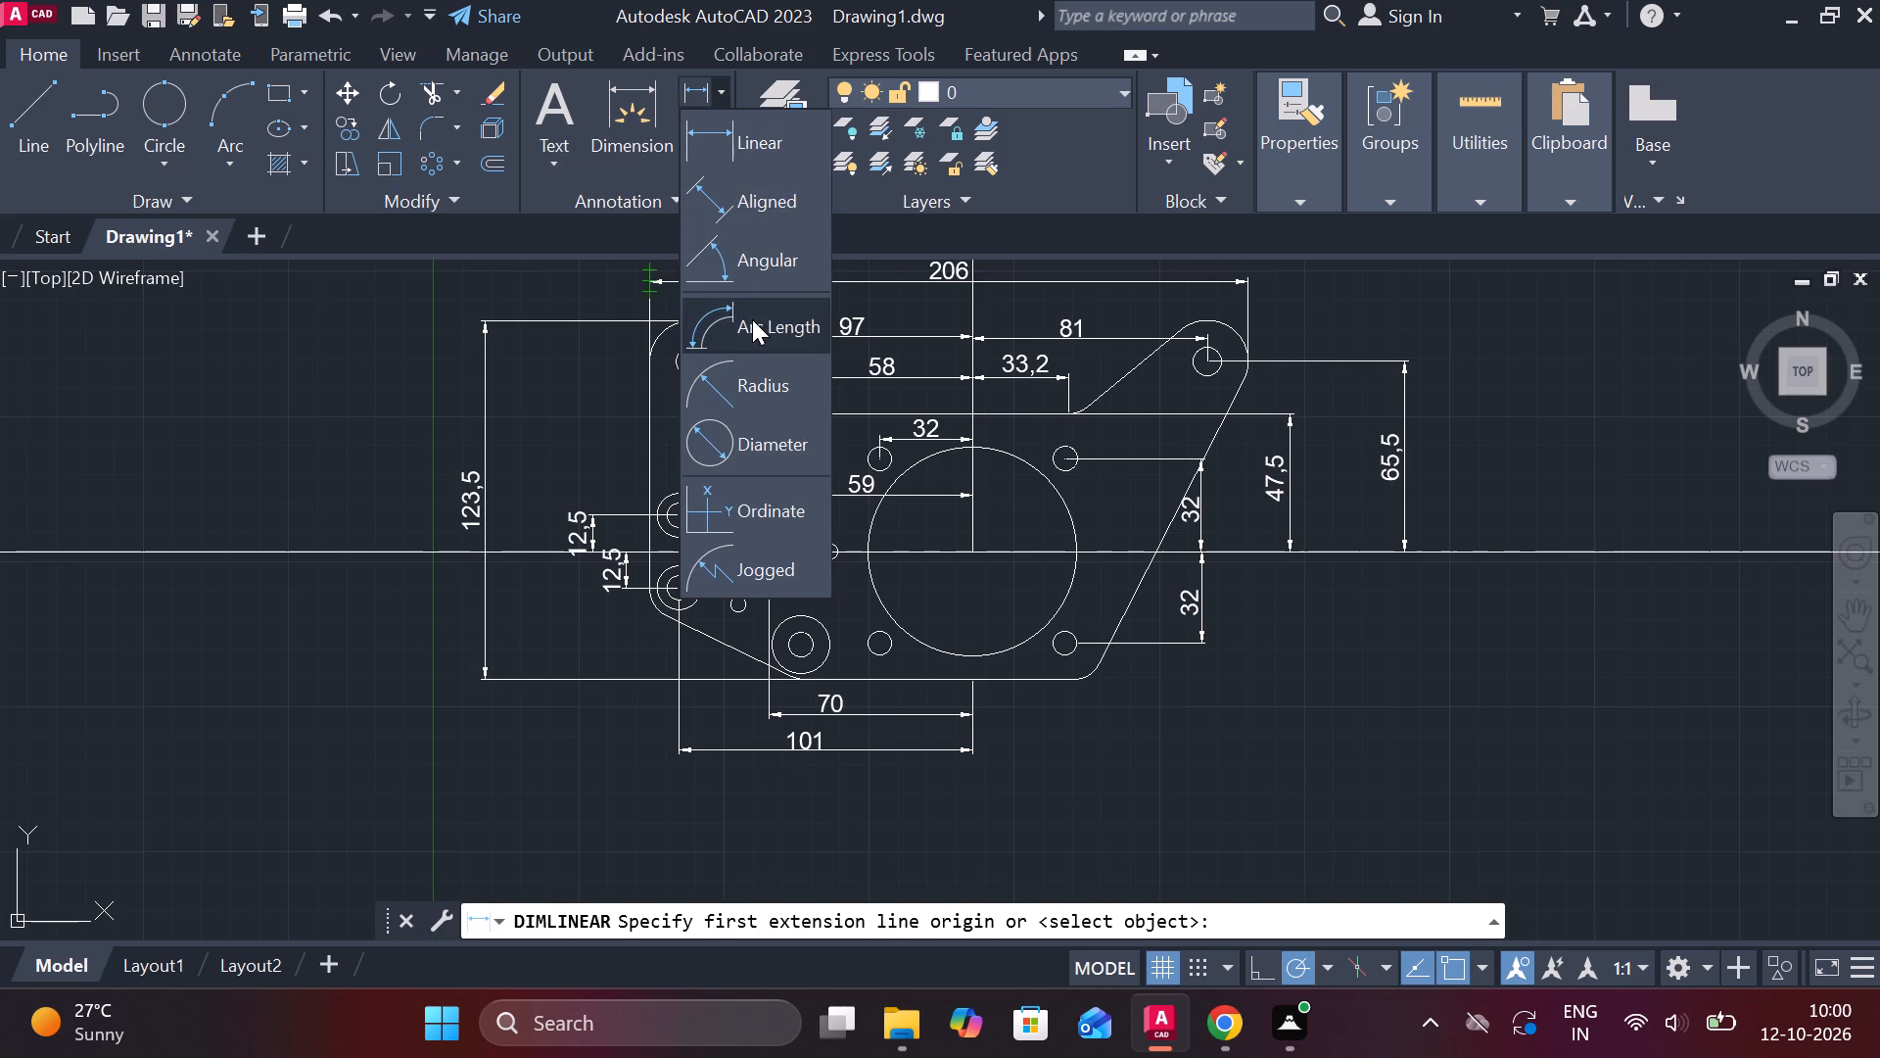
{"action": "left_click", "coordinate": [762, 447]}
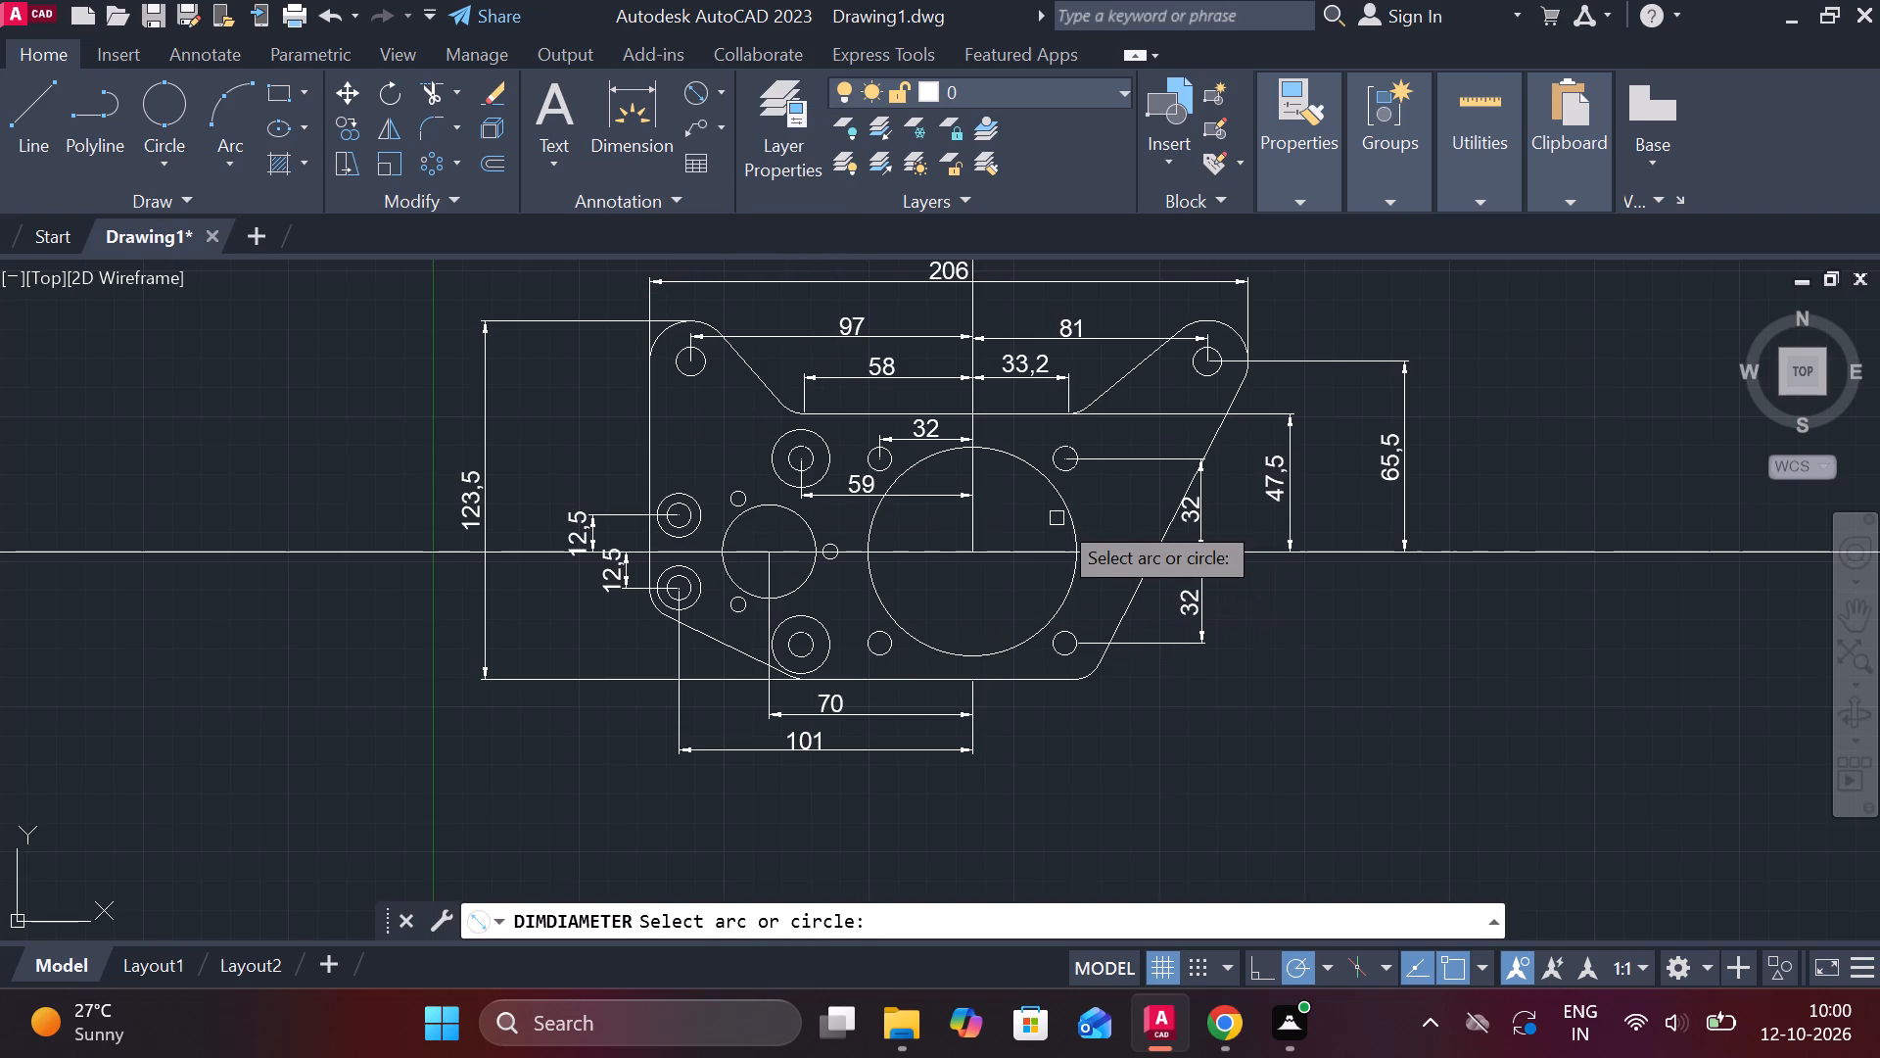
{"action": "left_click", "coordinate": [1061, 500]}
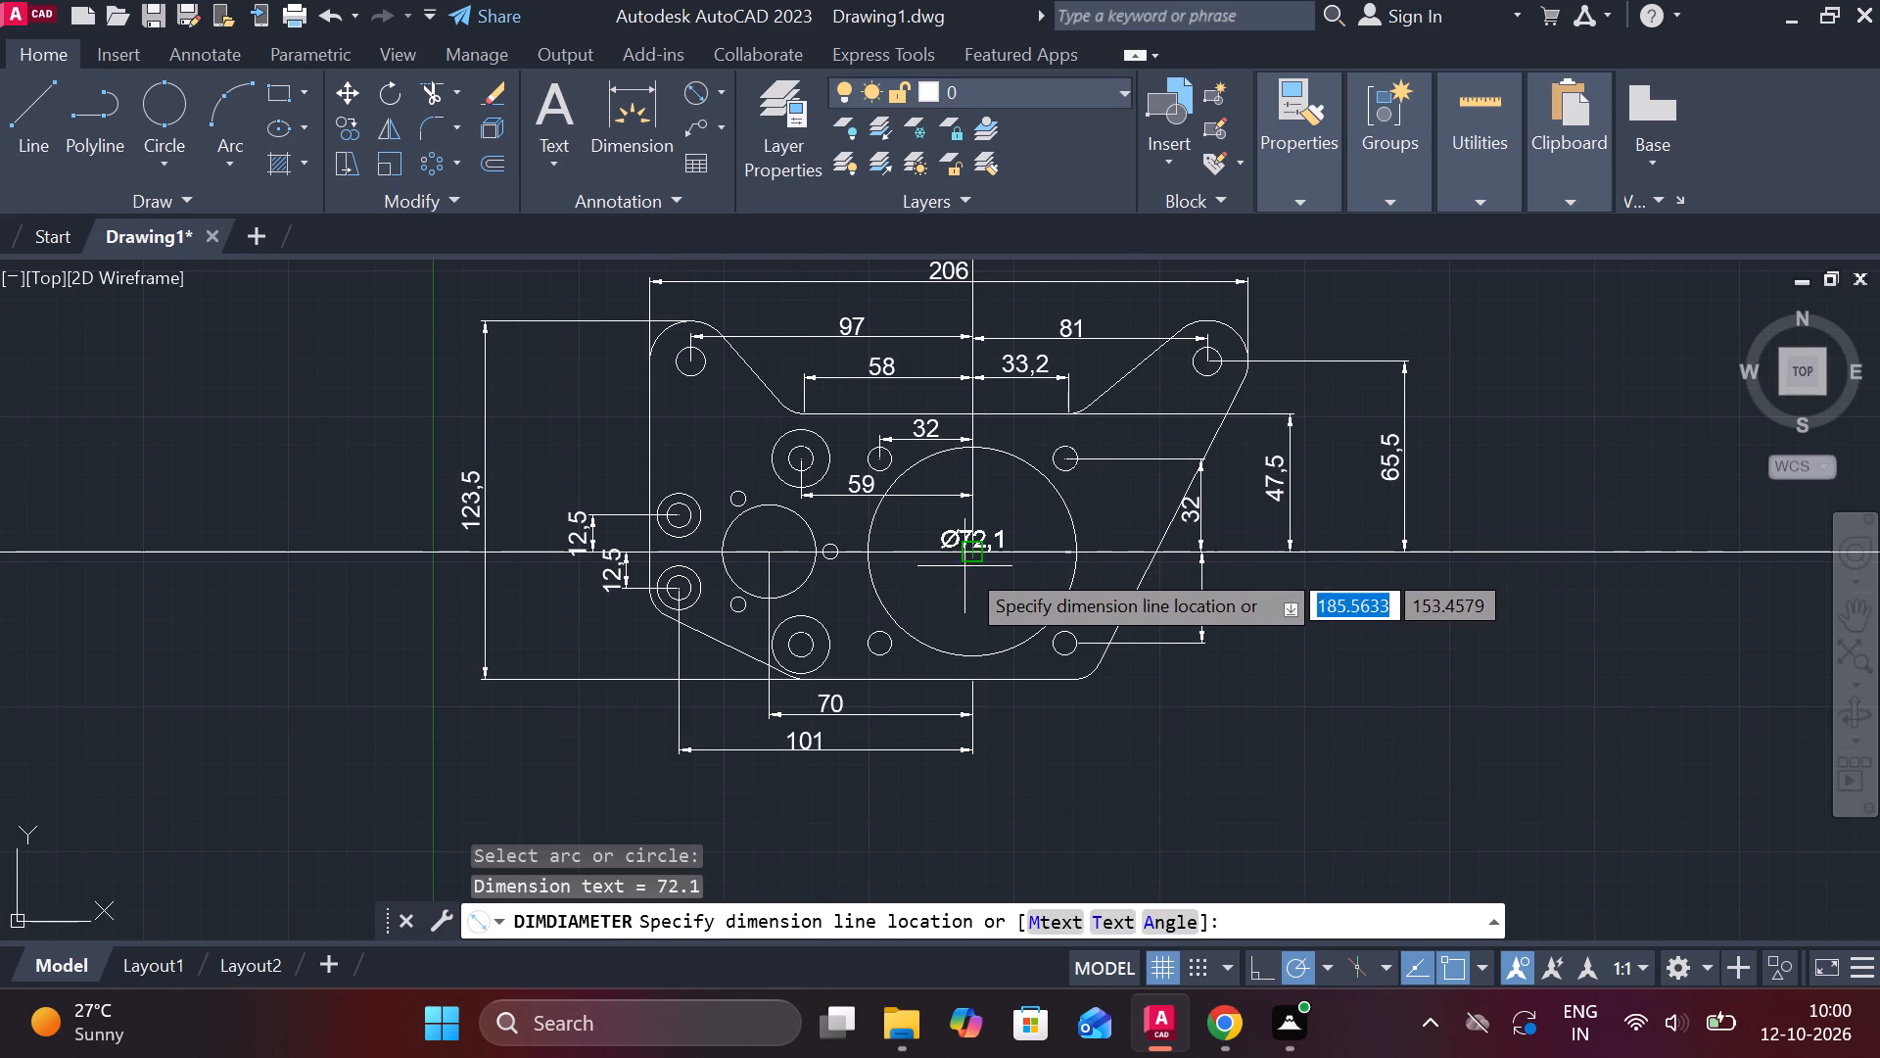
{"action": "scroll", "coordinate": [964, 579], "scroll_direction": "up", "scroll_amount": 2}
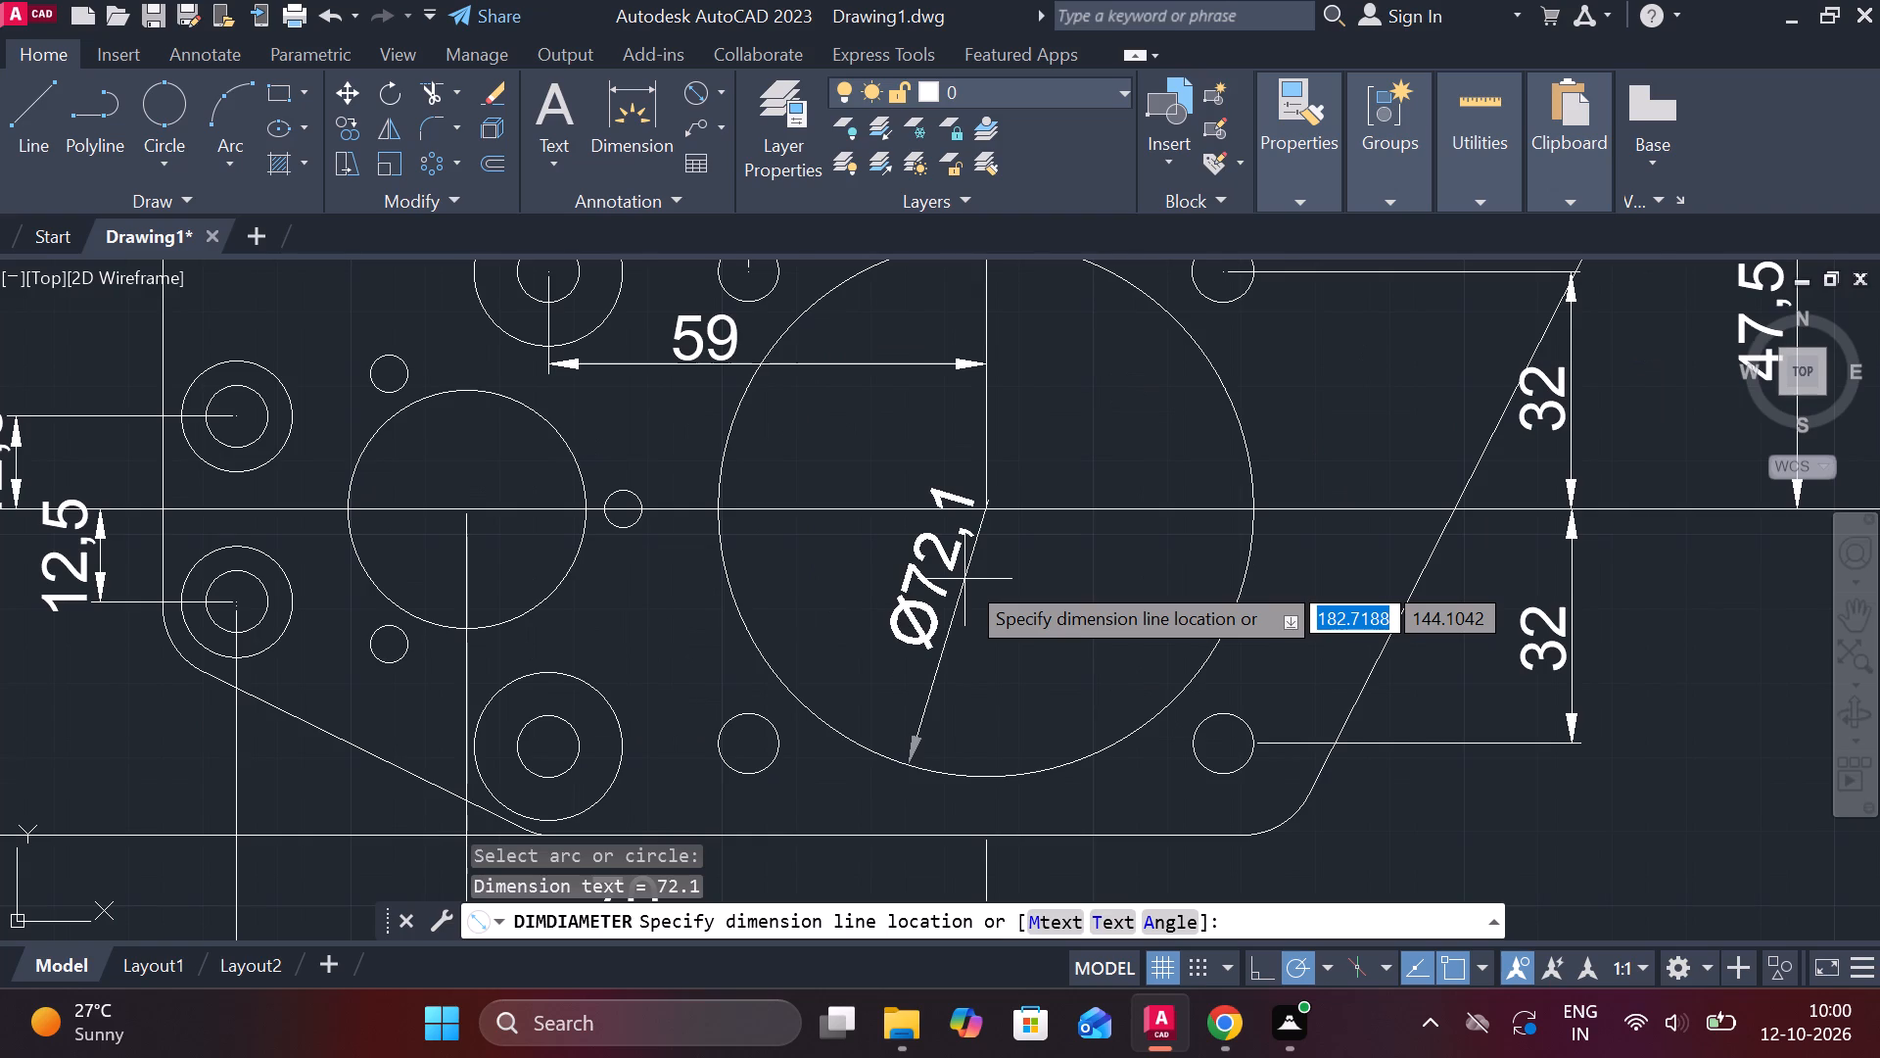
{"action": "left_click", "coordinate": [964, 579]}
{"action": "scroll", "coordinate": [1022, 563], "scroll_direction": "down", "scroll_amount": 1}
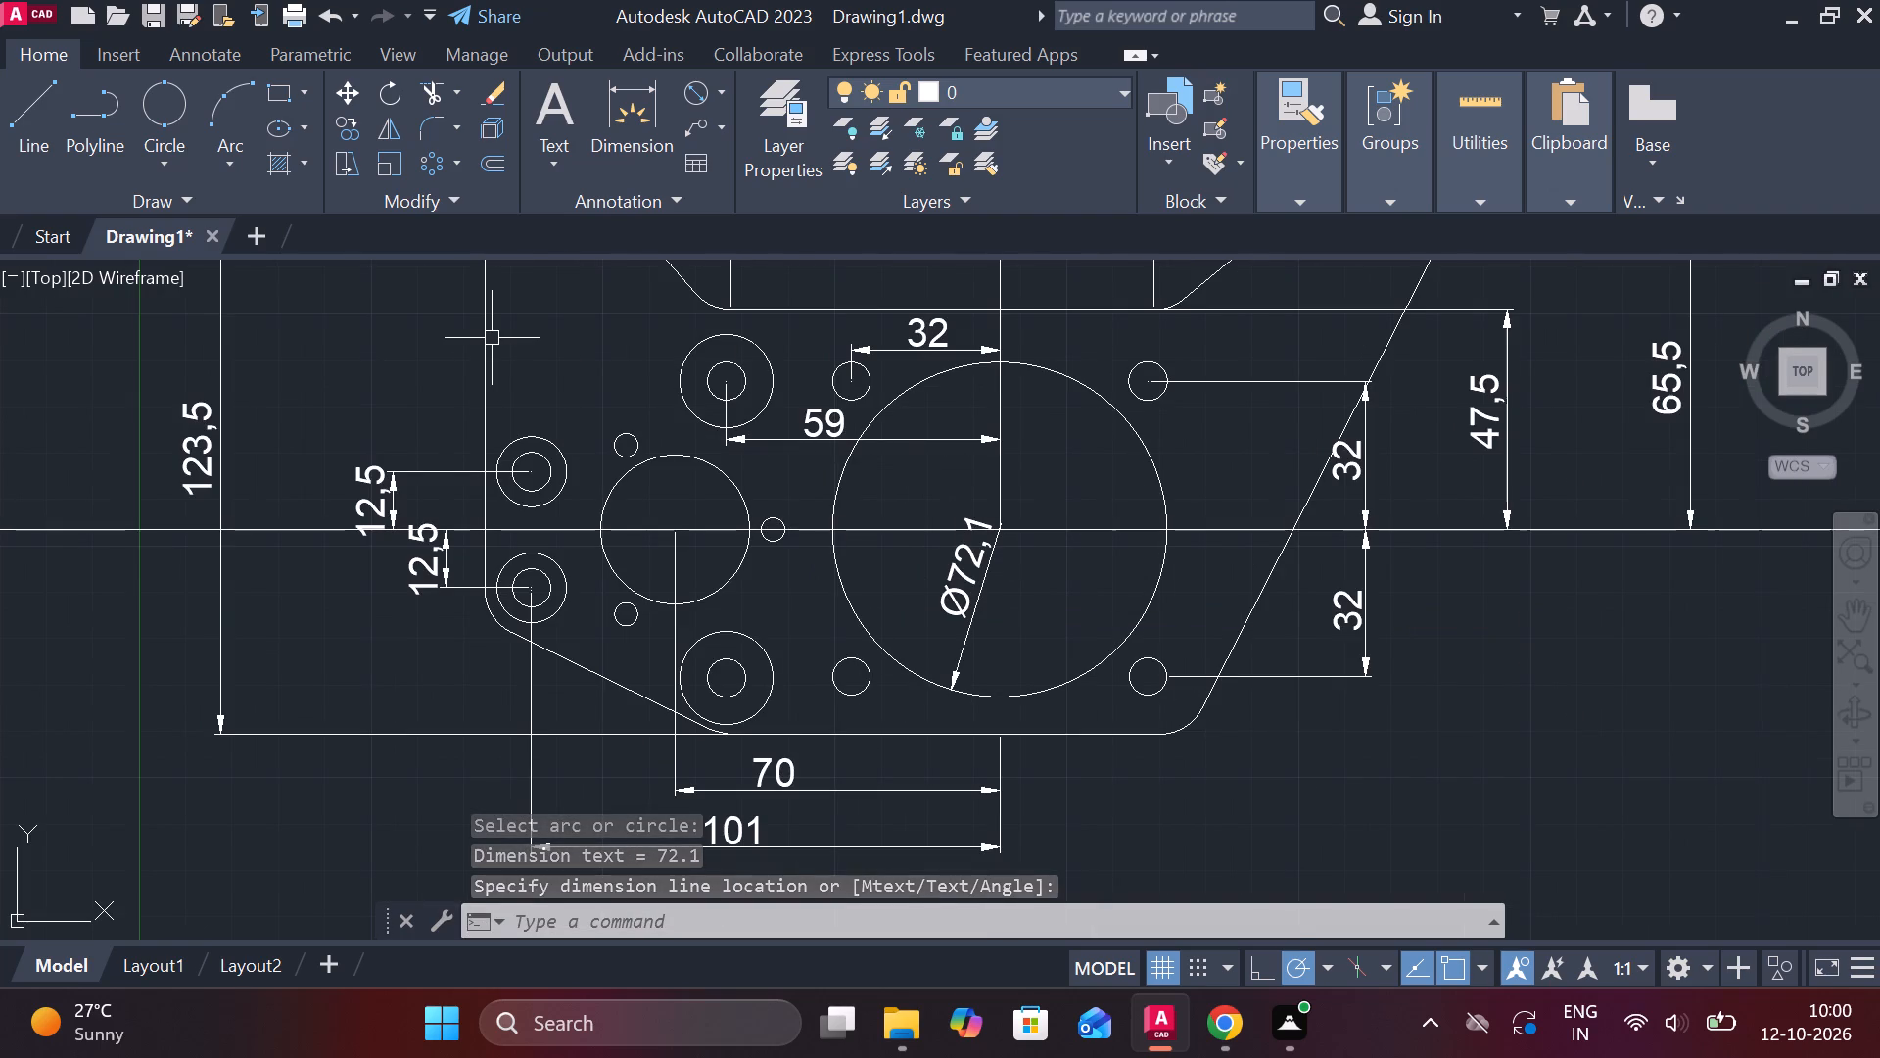
Add a diameter dimension to the inner circle of the upper concentric hole pair at the left edge, with text outside the plate.
{"action": "key", "text": "space"}
{"action": "scroll", "coordinate": [559, 533], "scroll_direction": "up", "scroll_amount": 1}
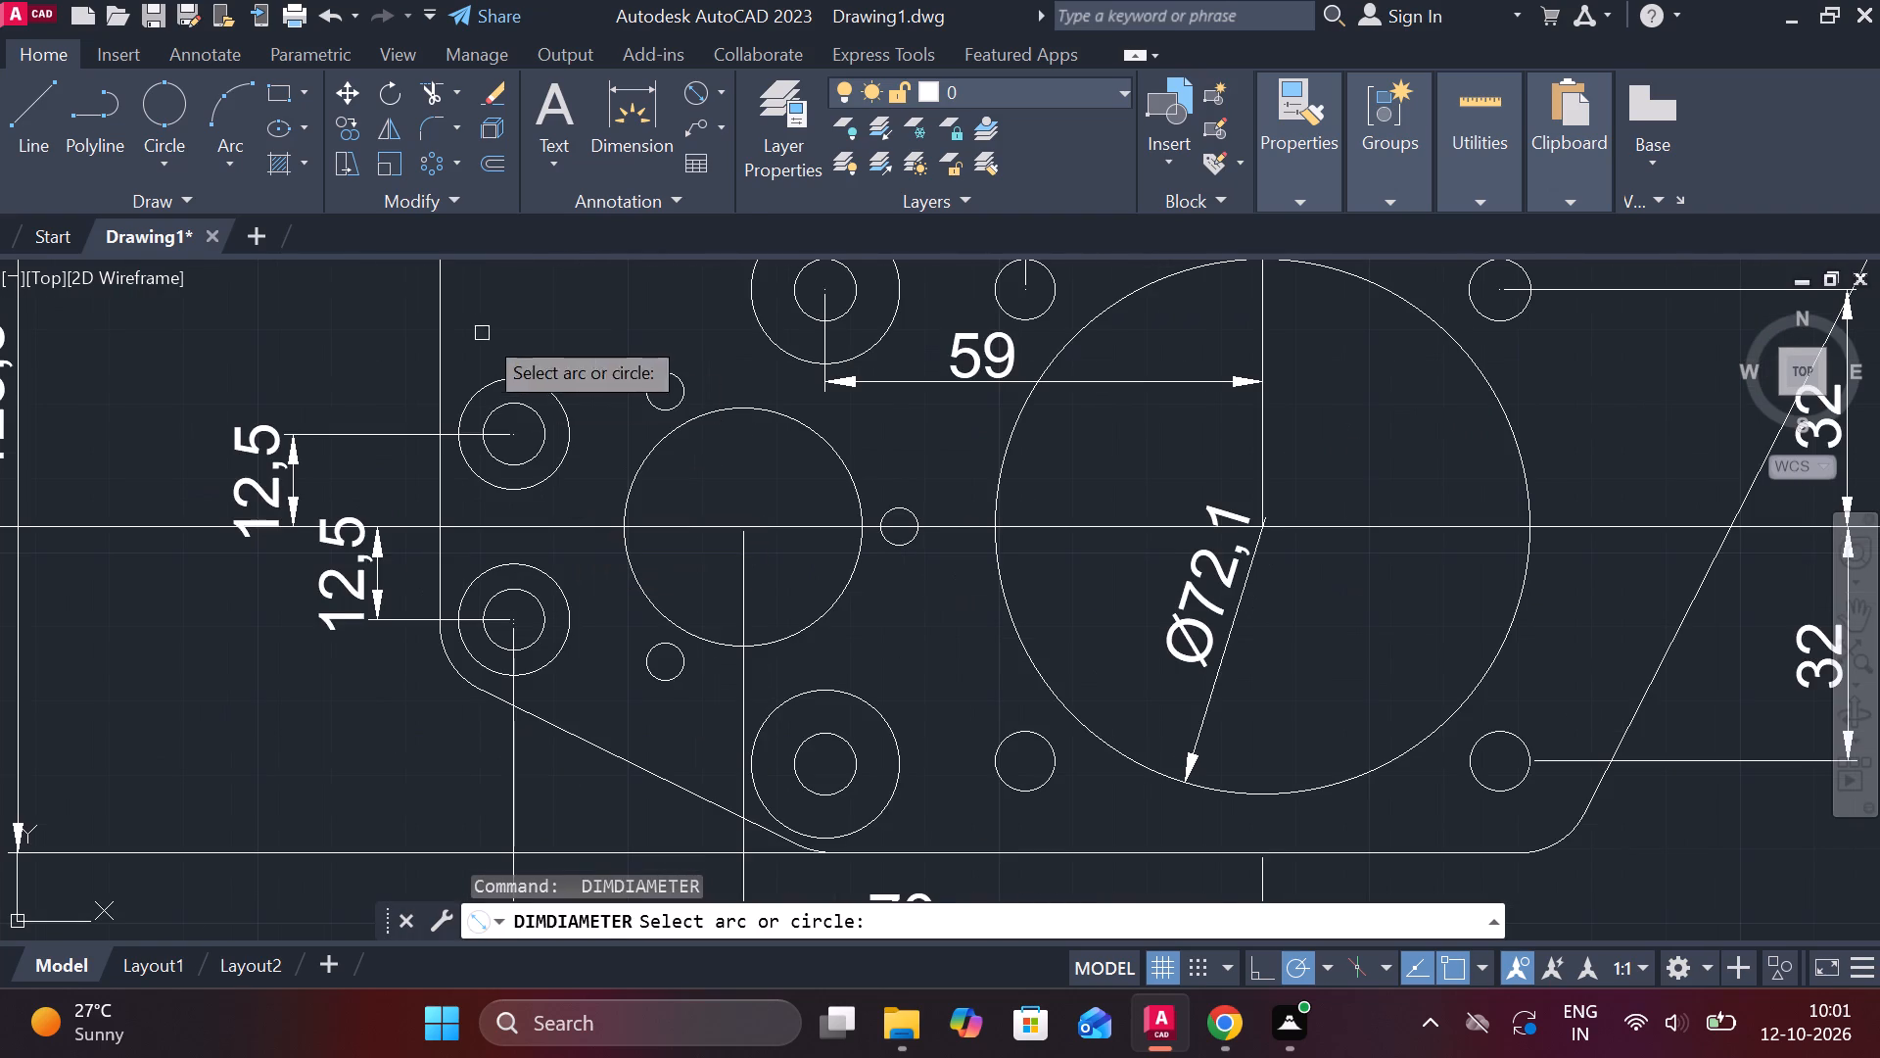
{"action": "middle_click_drag", "start_coordinate": [508, 381], "coordinate": [744, 619]}
{"action": "left_click", "coordinate": [745, 643]}
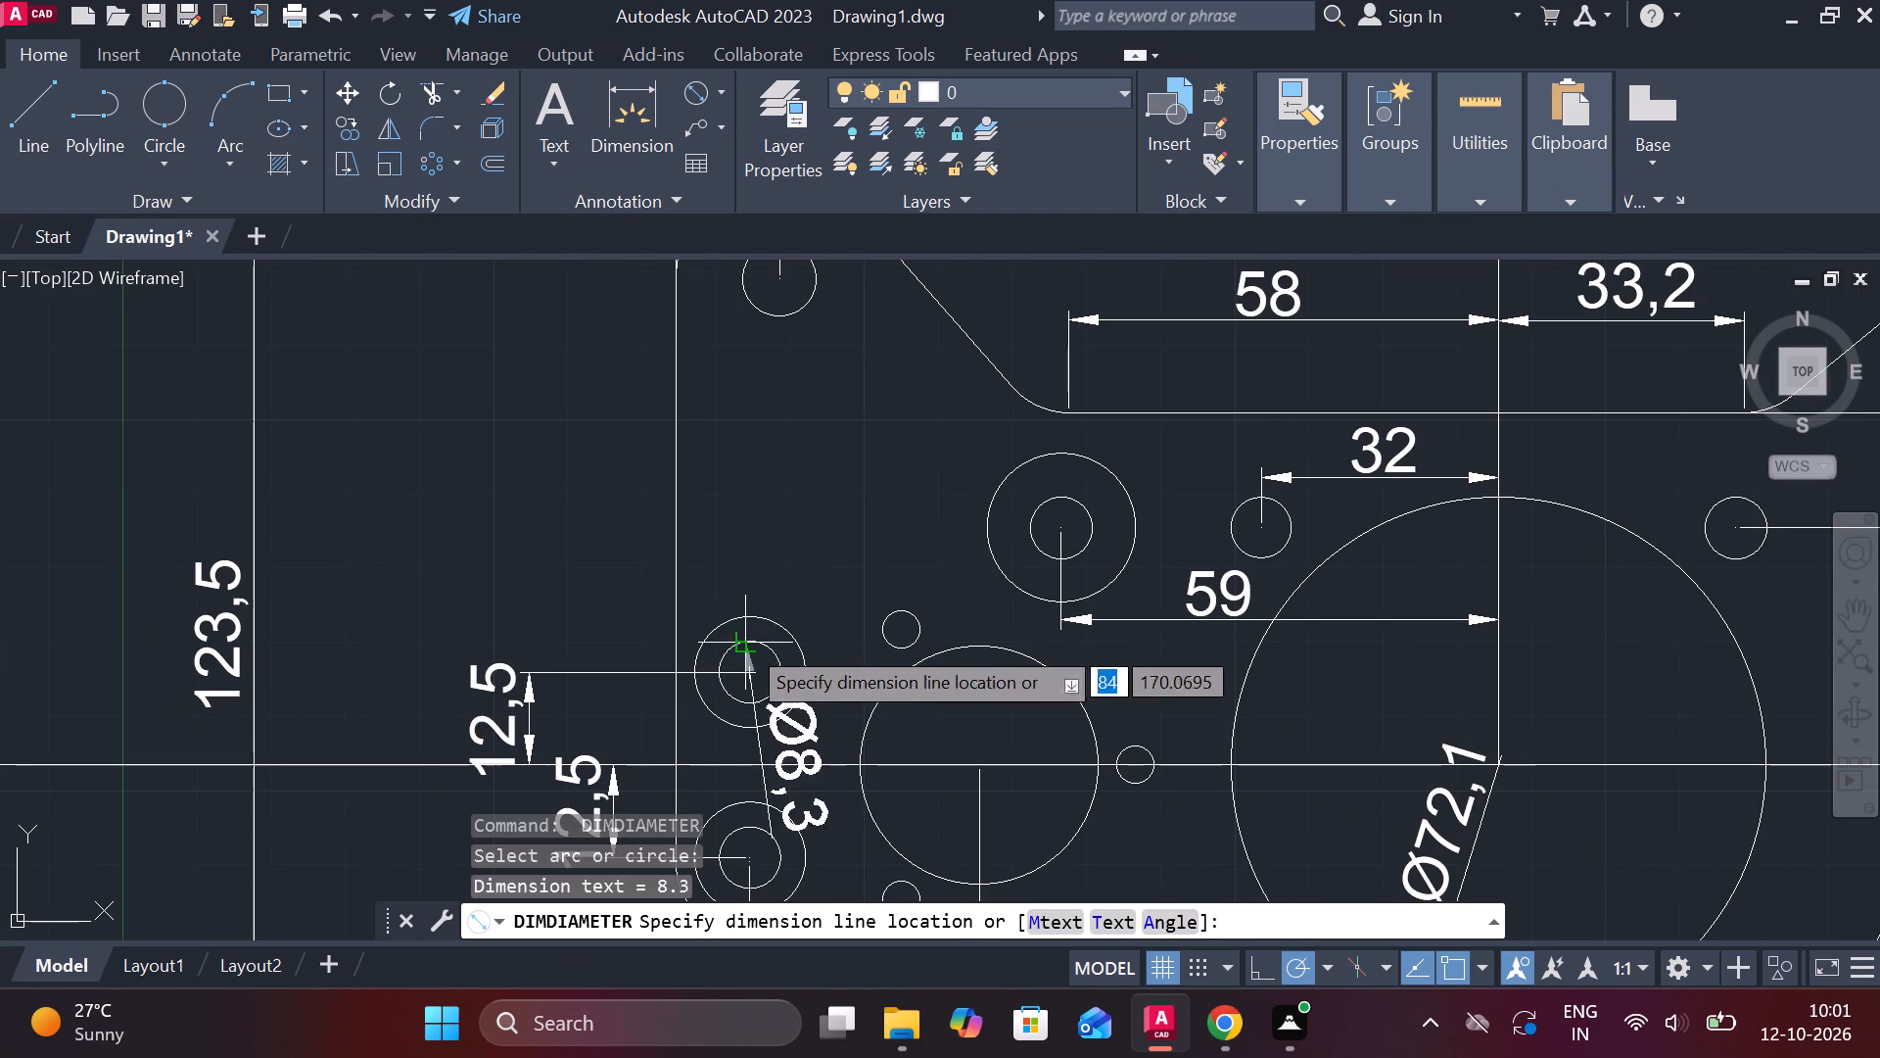
{"action": "left_click", "coordinate": [560, 519]}
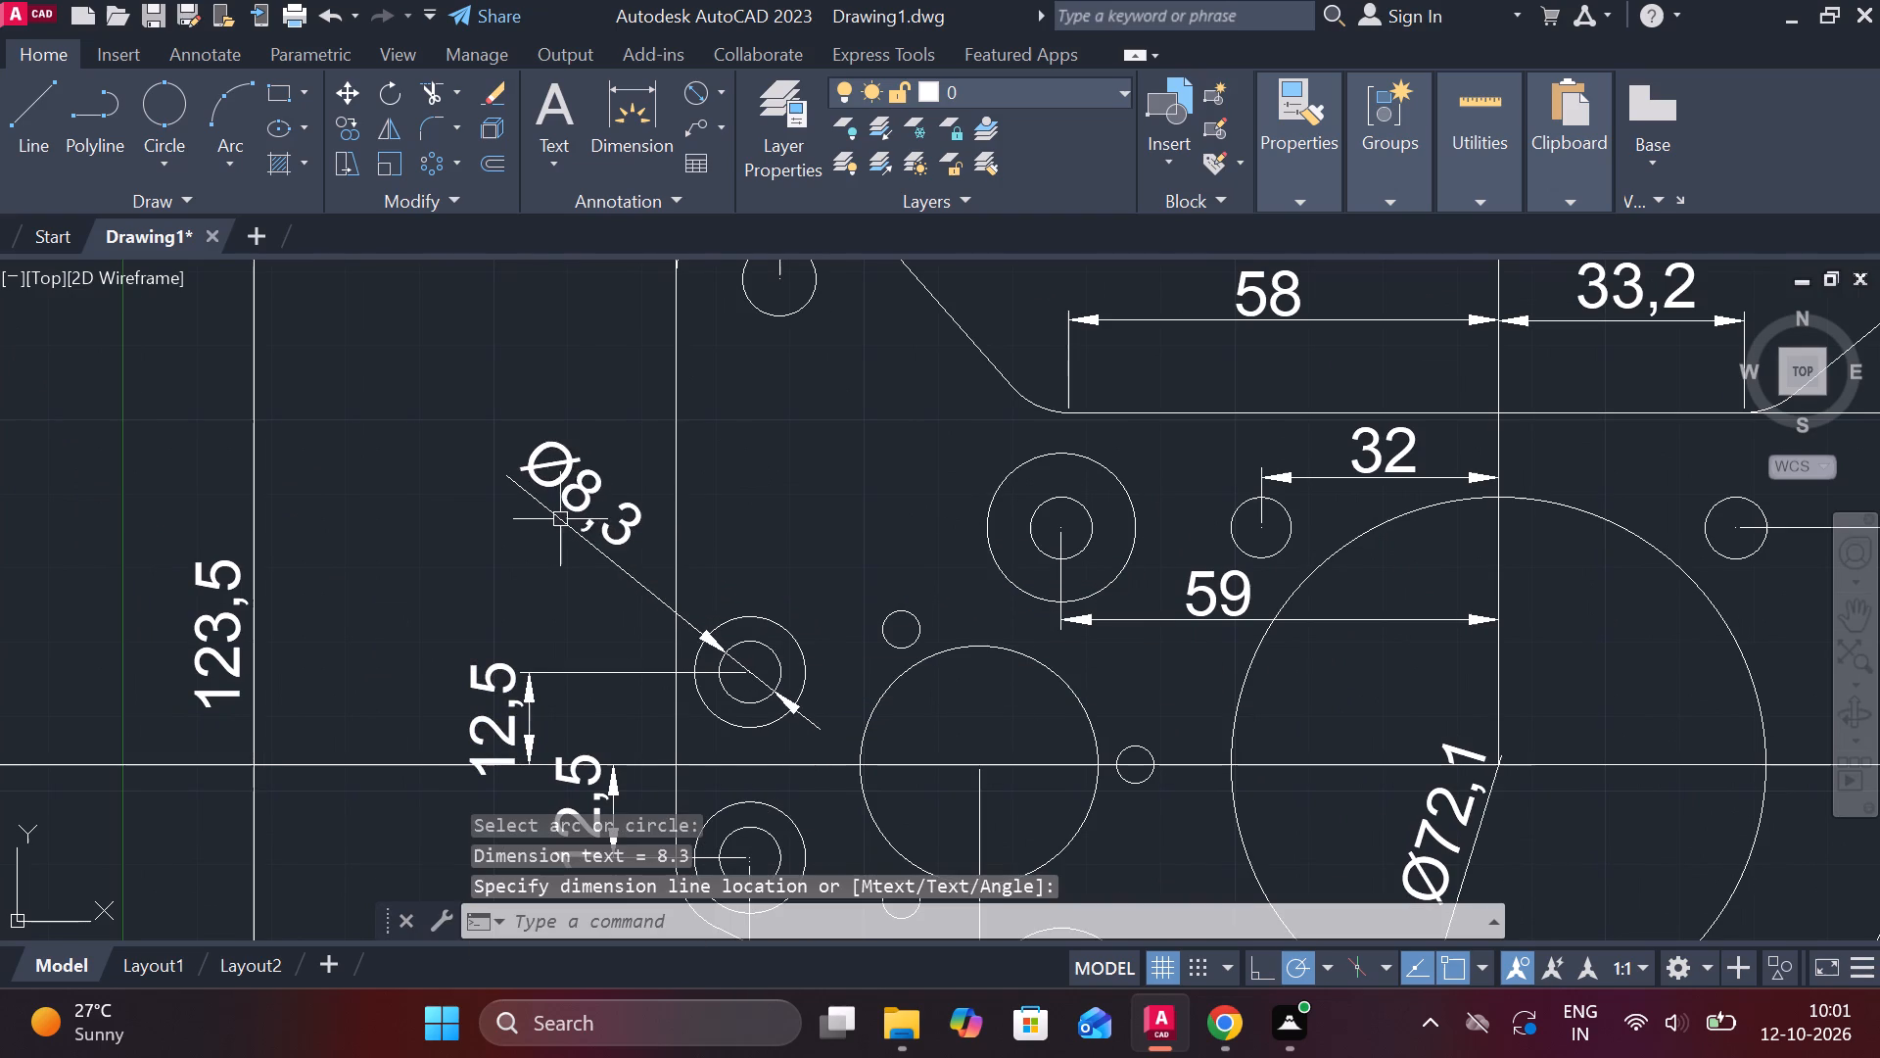
{"action": "scroll", "coordinate": [694, 517], "scroll_direction": "down", "scroll_amount": 2}
{"action": "key", "text": "Escape"}
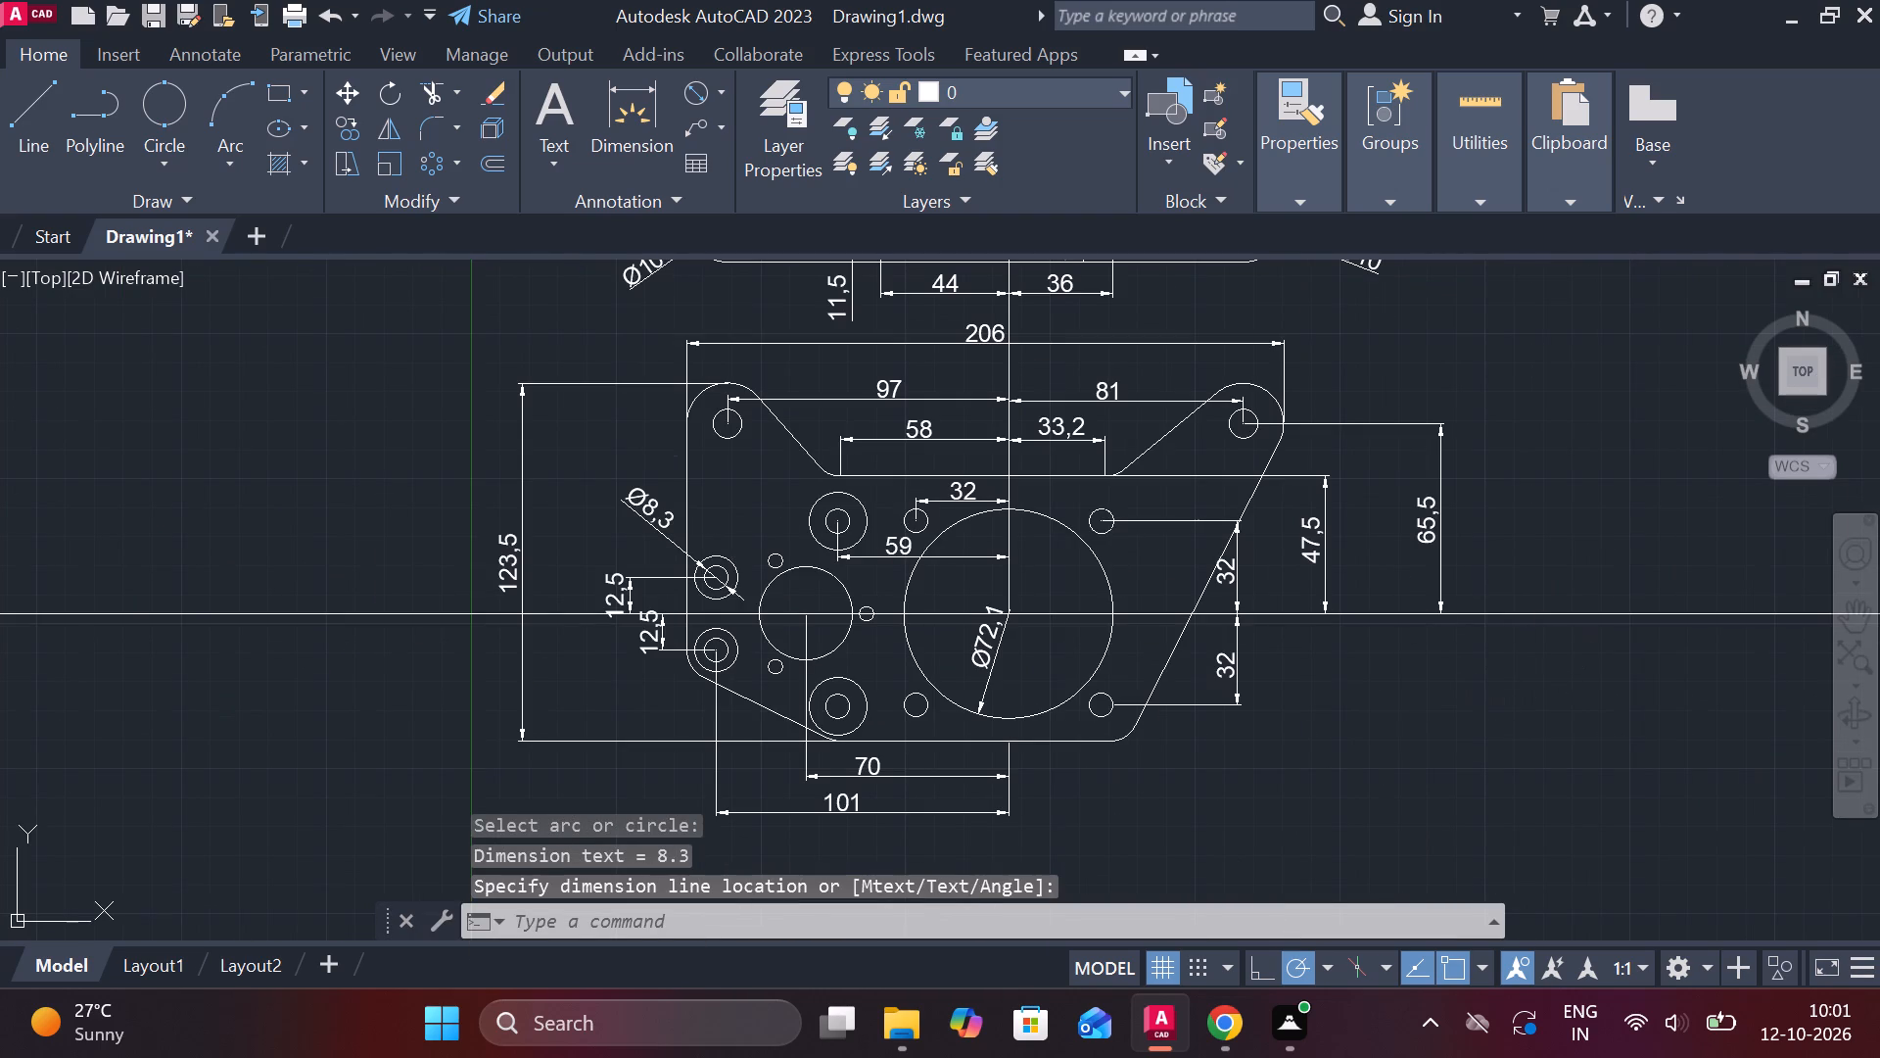
Set the ISO-25 dimension style's text height to 5 and make the style current.
{"action": "type", "text": "d"}
{"action": "key", "text": "space"}
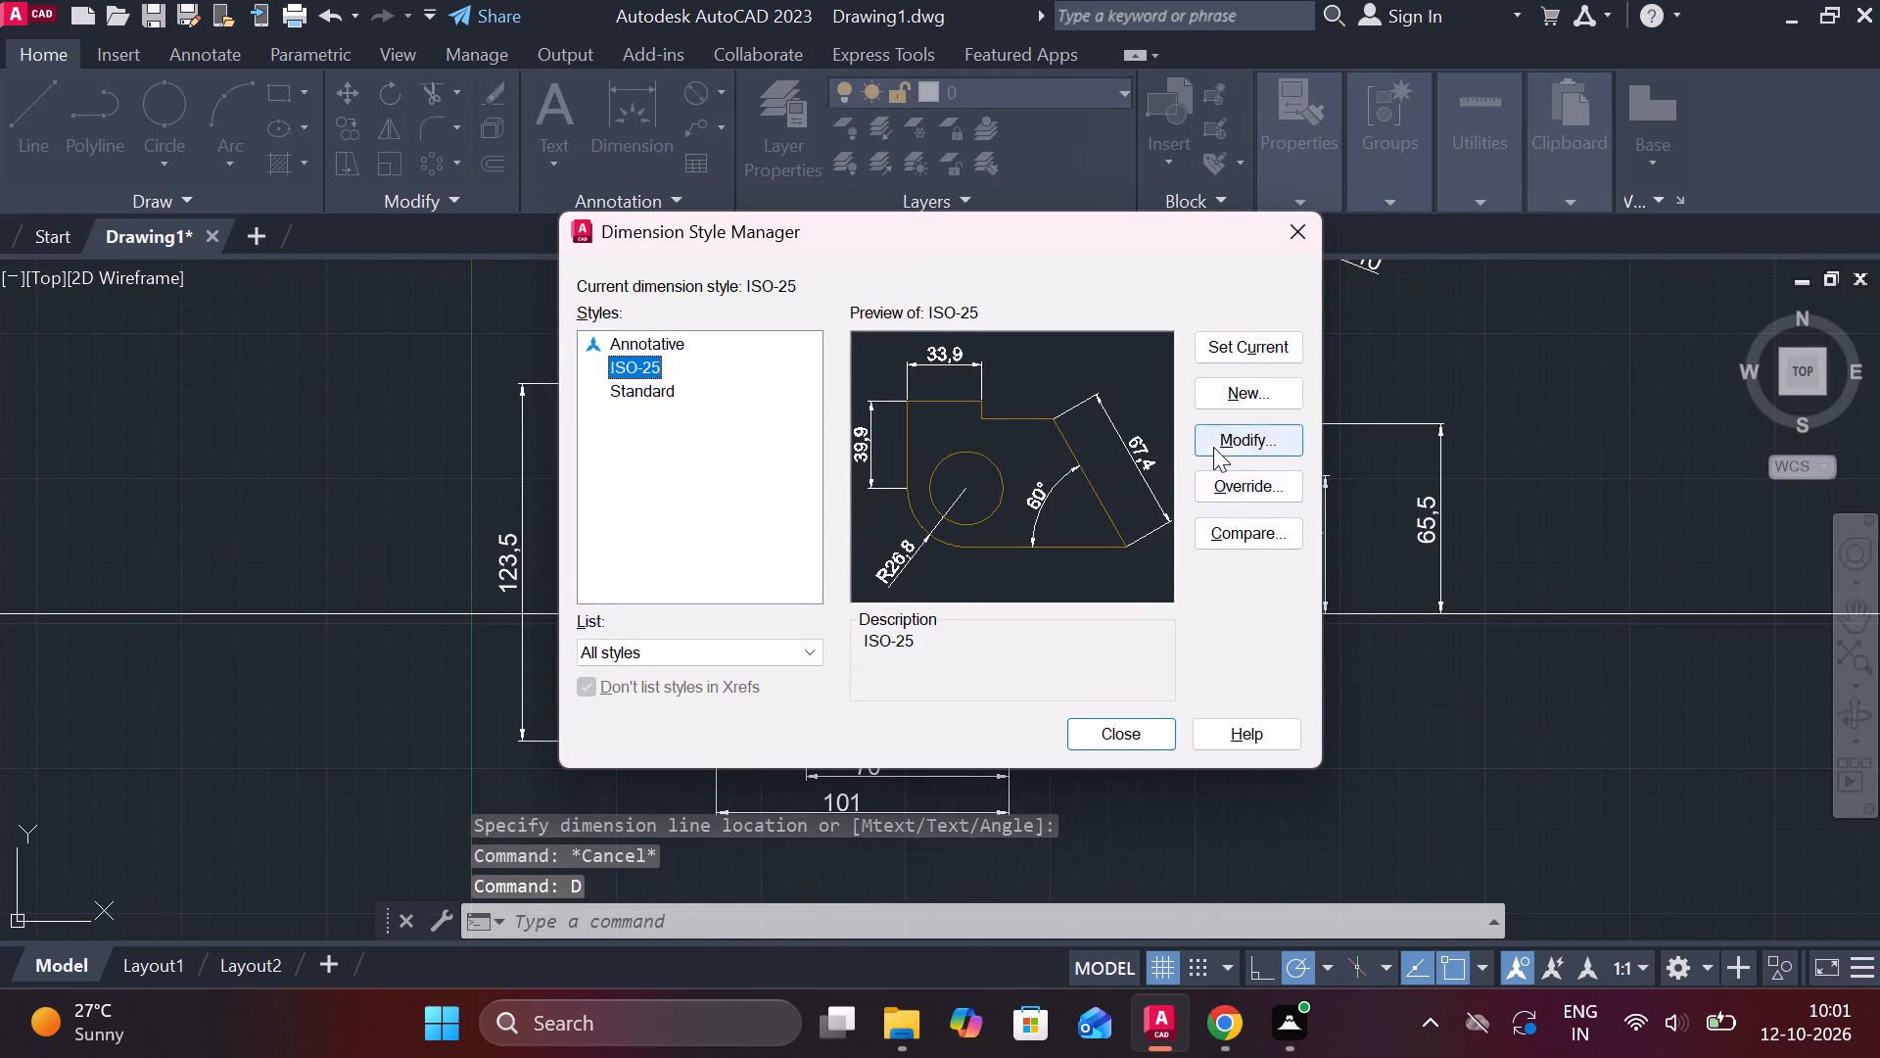
{"action": "left_click", "coordinate": [1213, 447]}
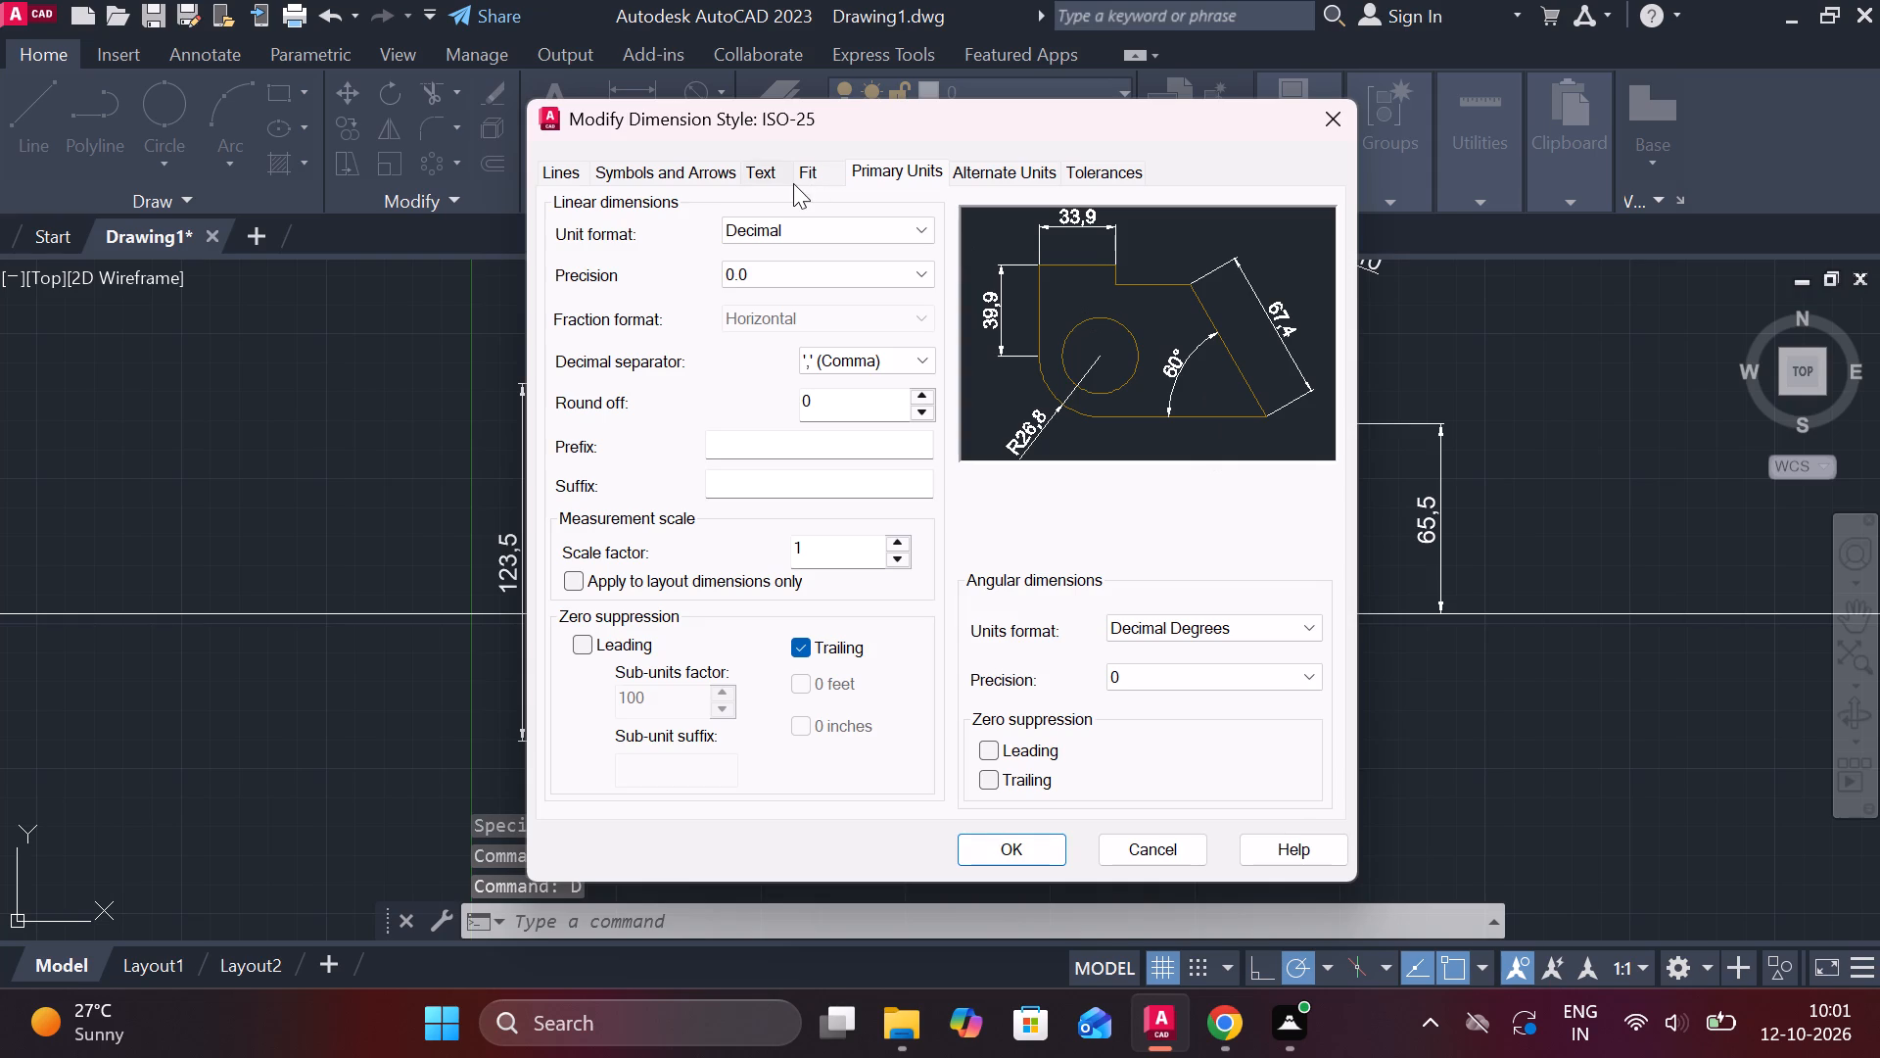
{"action": "left_click", "coordinate": [783, 175]}
{"action": "left_click_drag", "start_coordinate": [864, 382], "coordinate": [794, 383]}
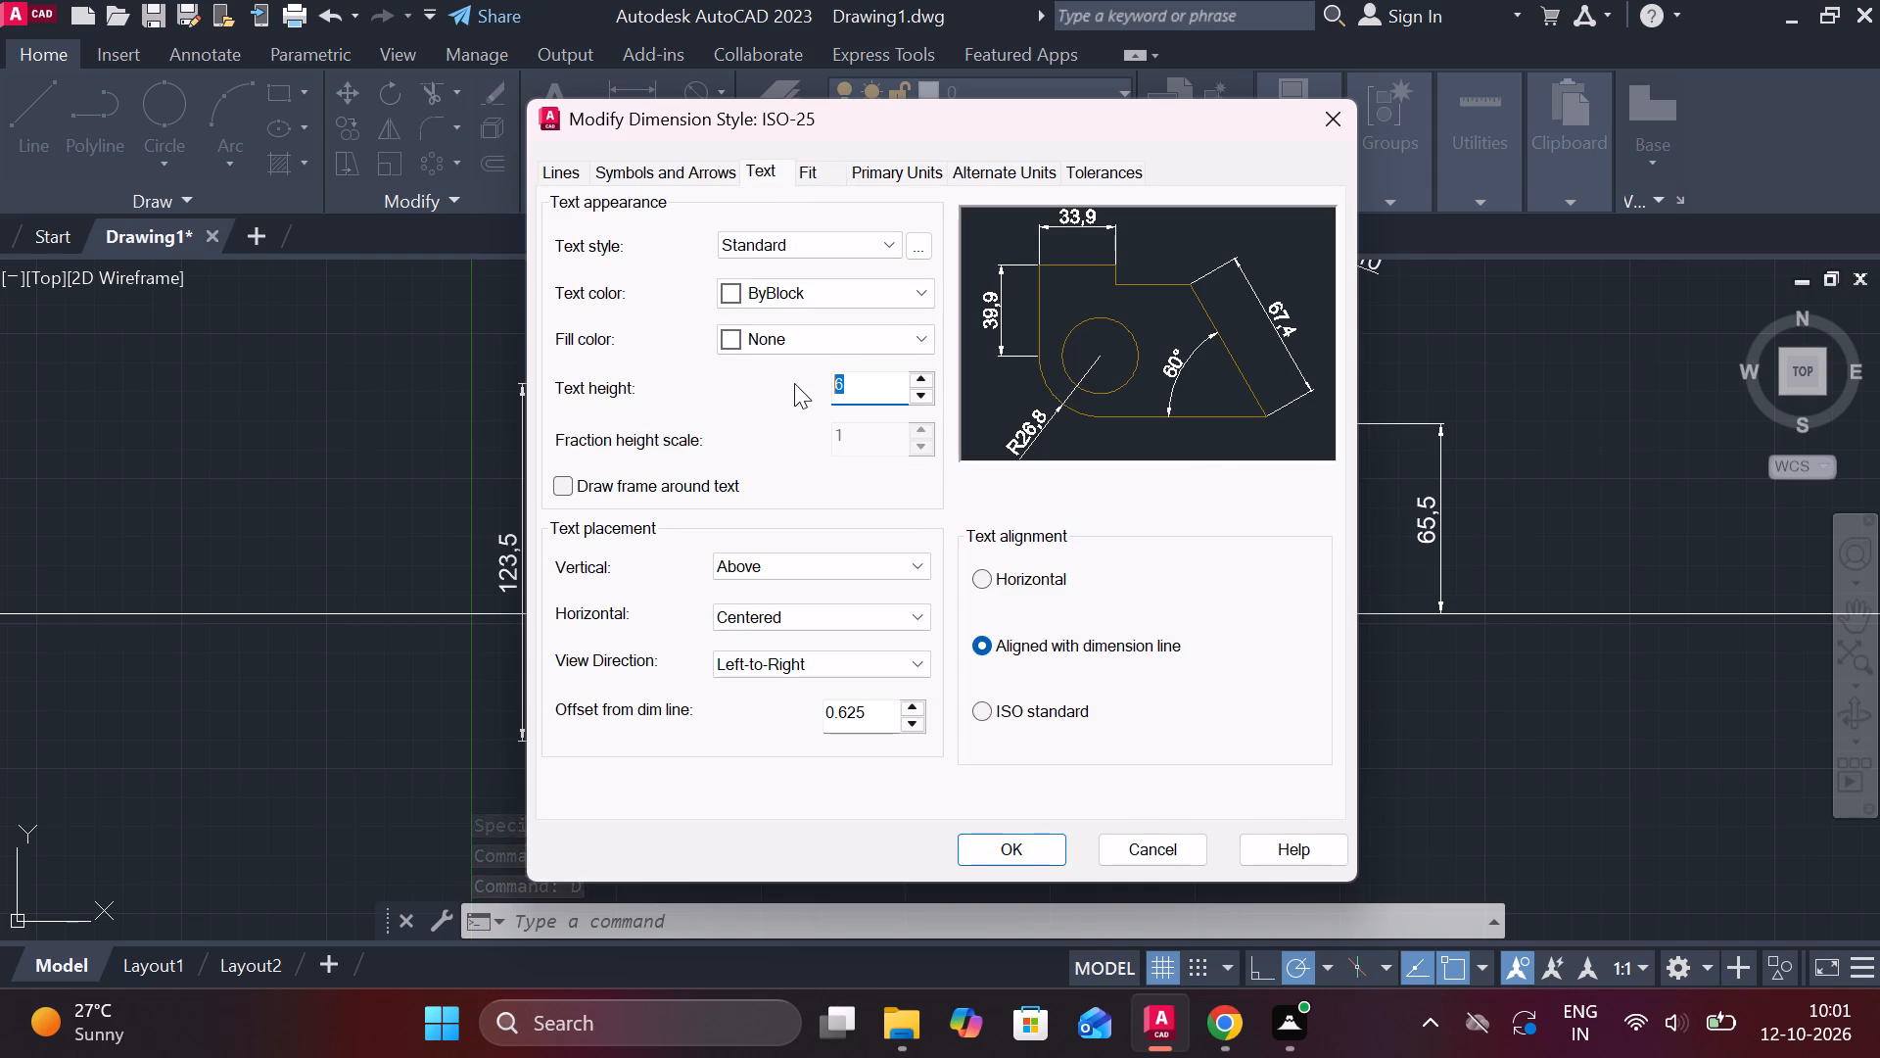
{"action": "key", "text": "5"}
{"action": "key", "text": "Return"}
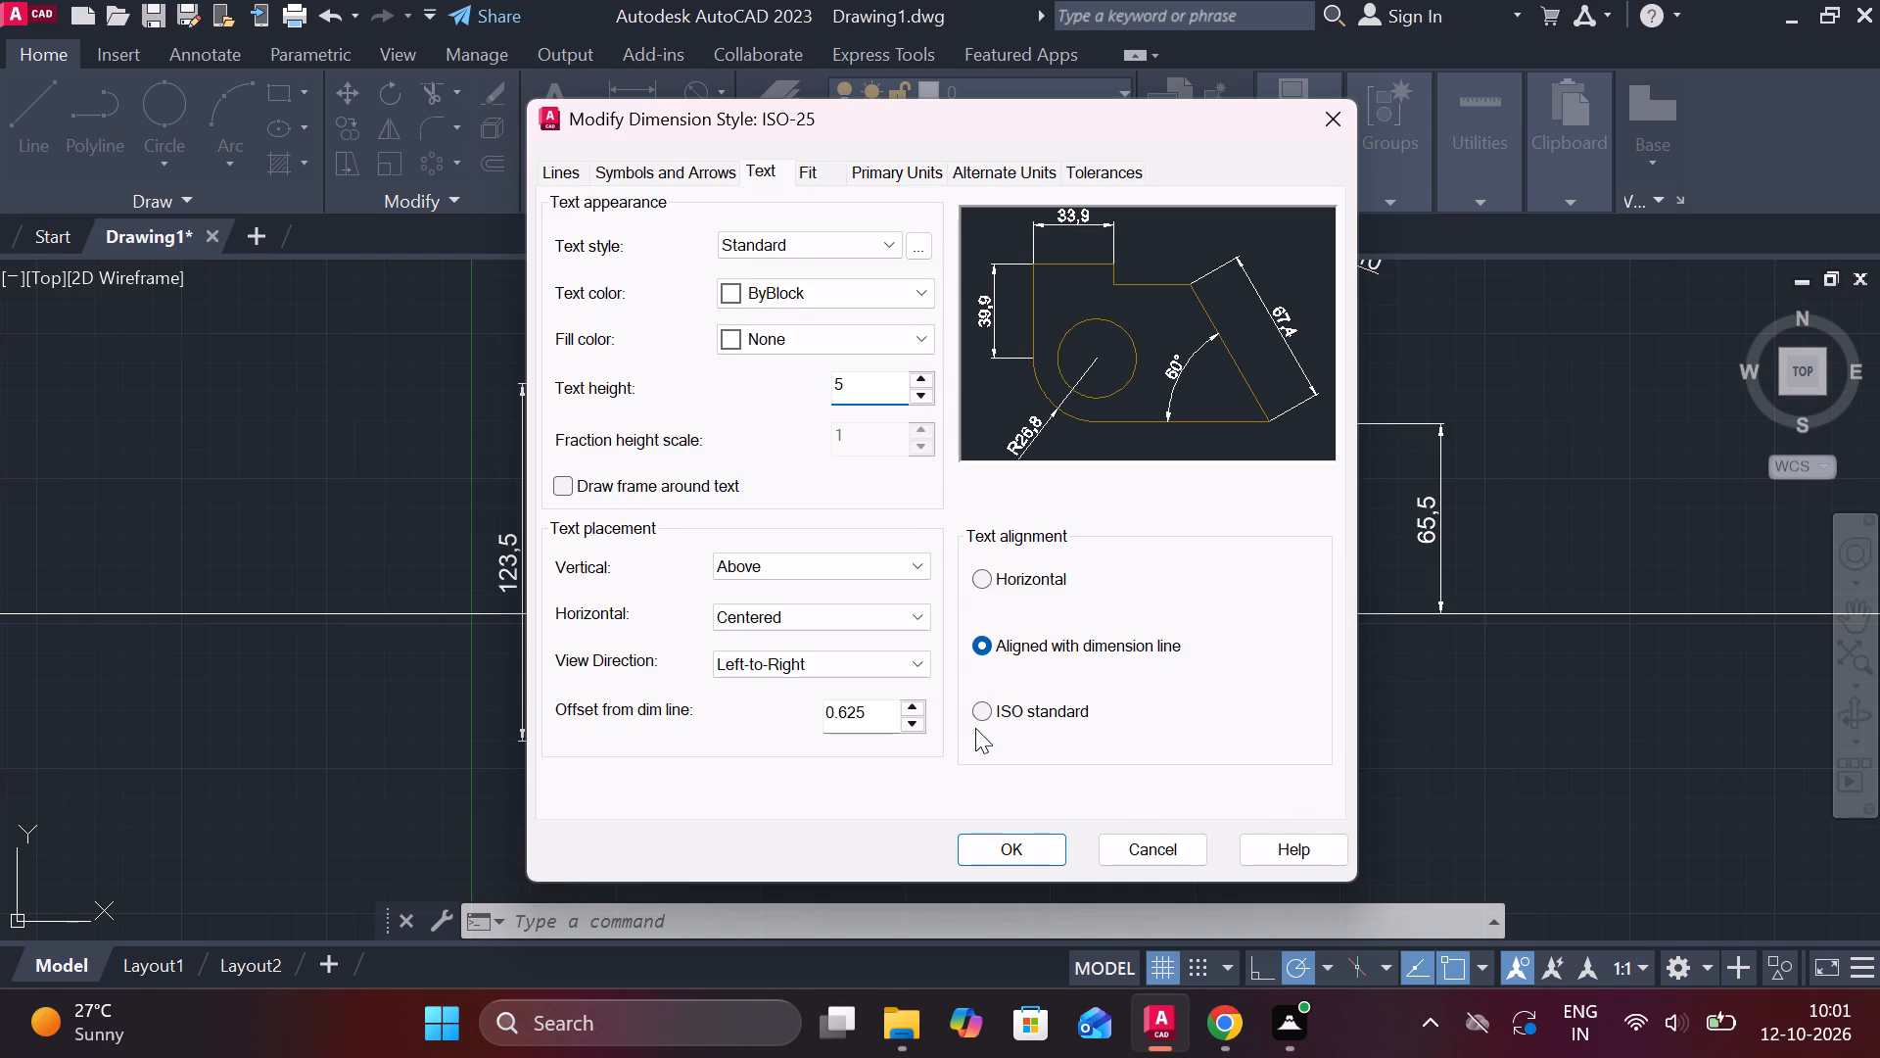
{"action": "left_click", "coordinate": [1008, 847]}
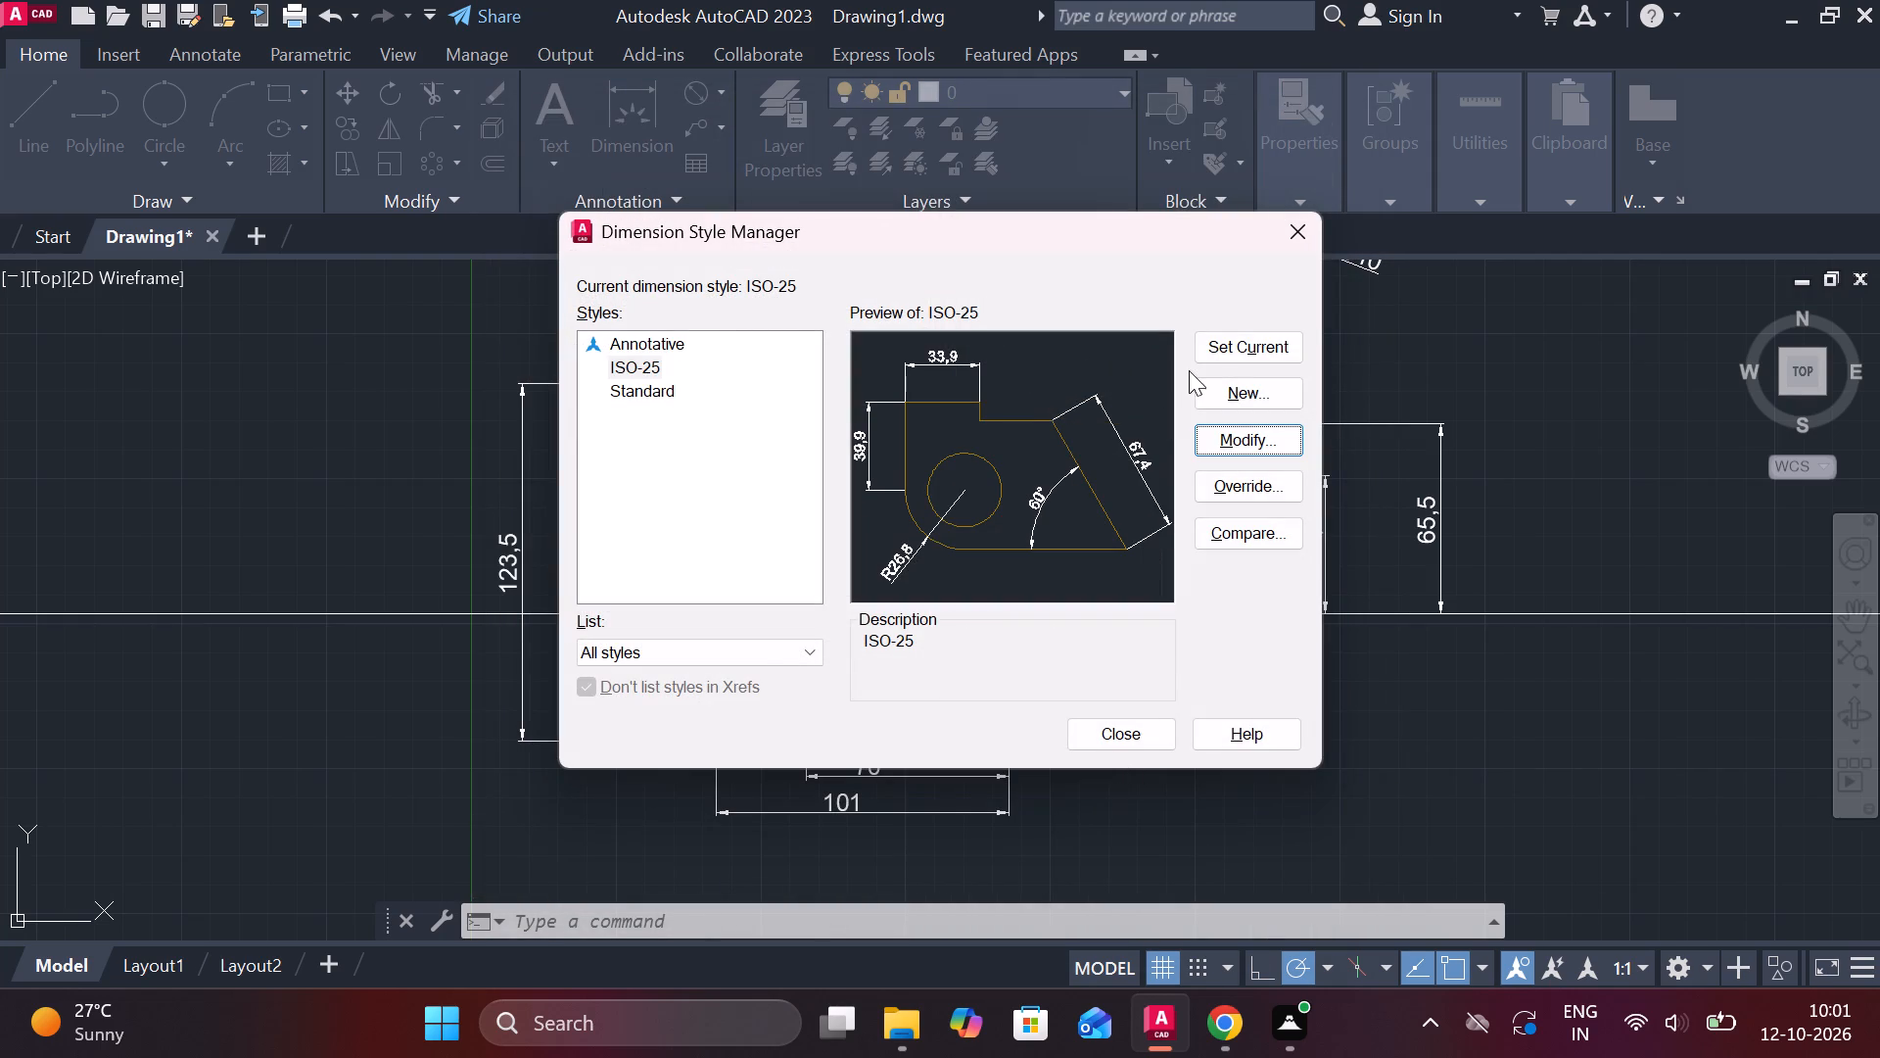
{"action": "left_click", "coordinate": [1204, 359]}
{"action": "left_click", "coordinate": [1134, 721]}
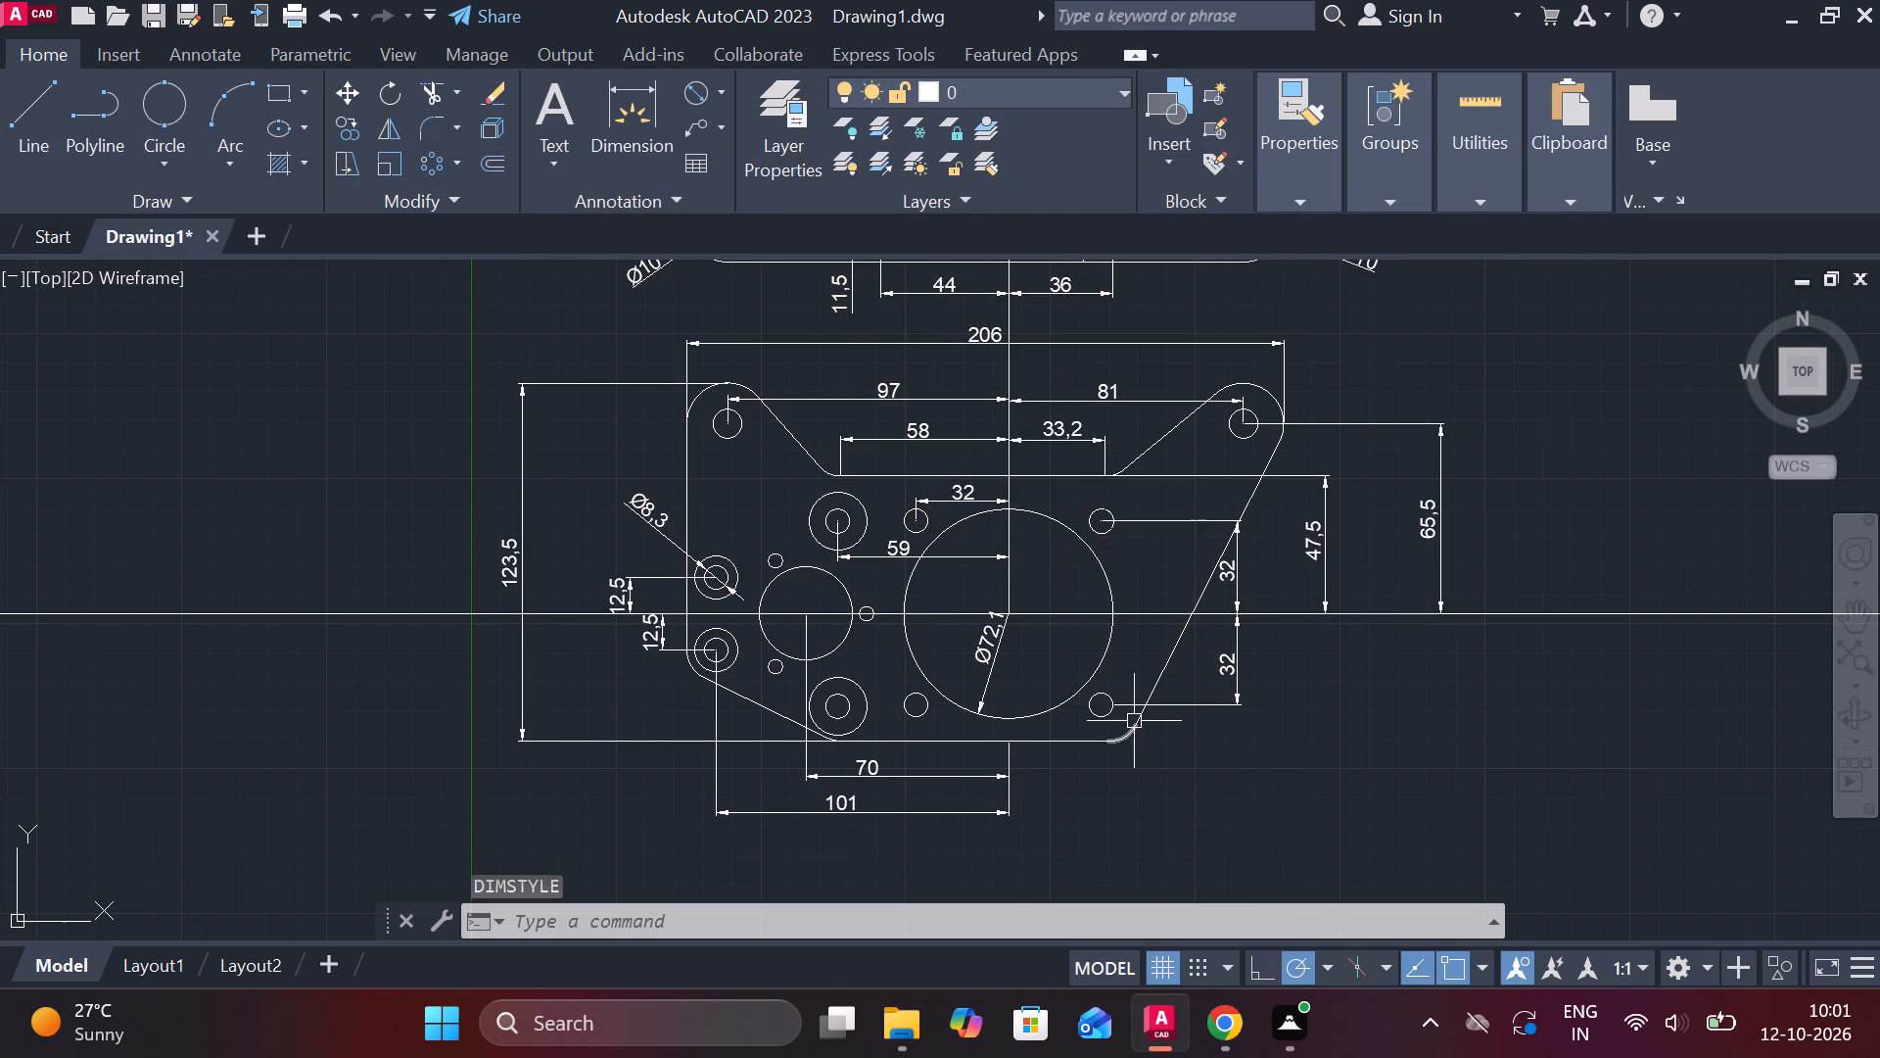
Add a diameter dimension to the small hole at the upper left of the medium circle, with text up and to its left.
{"action": "left_click", "coordinate": [699, 98]}
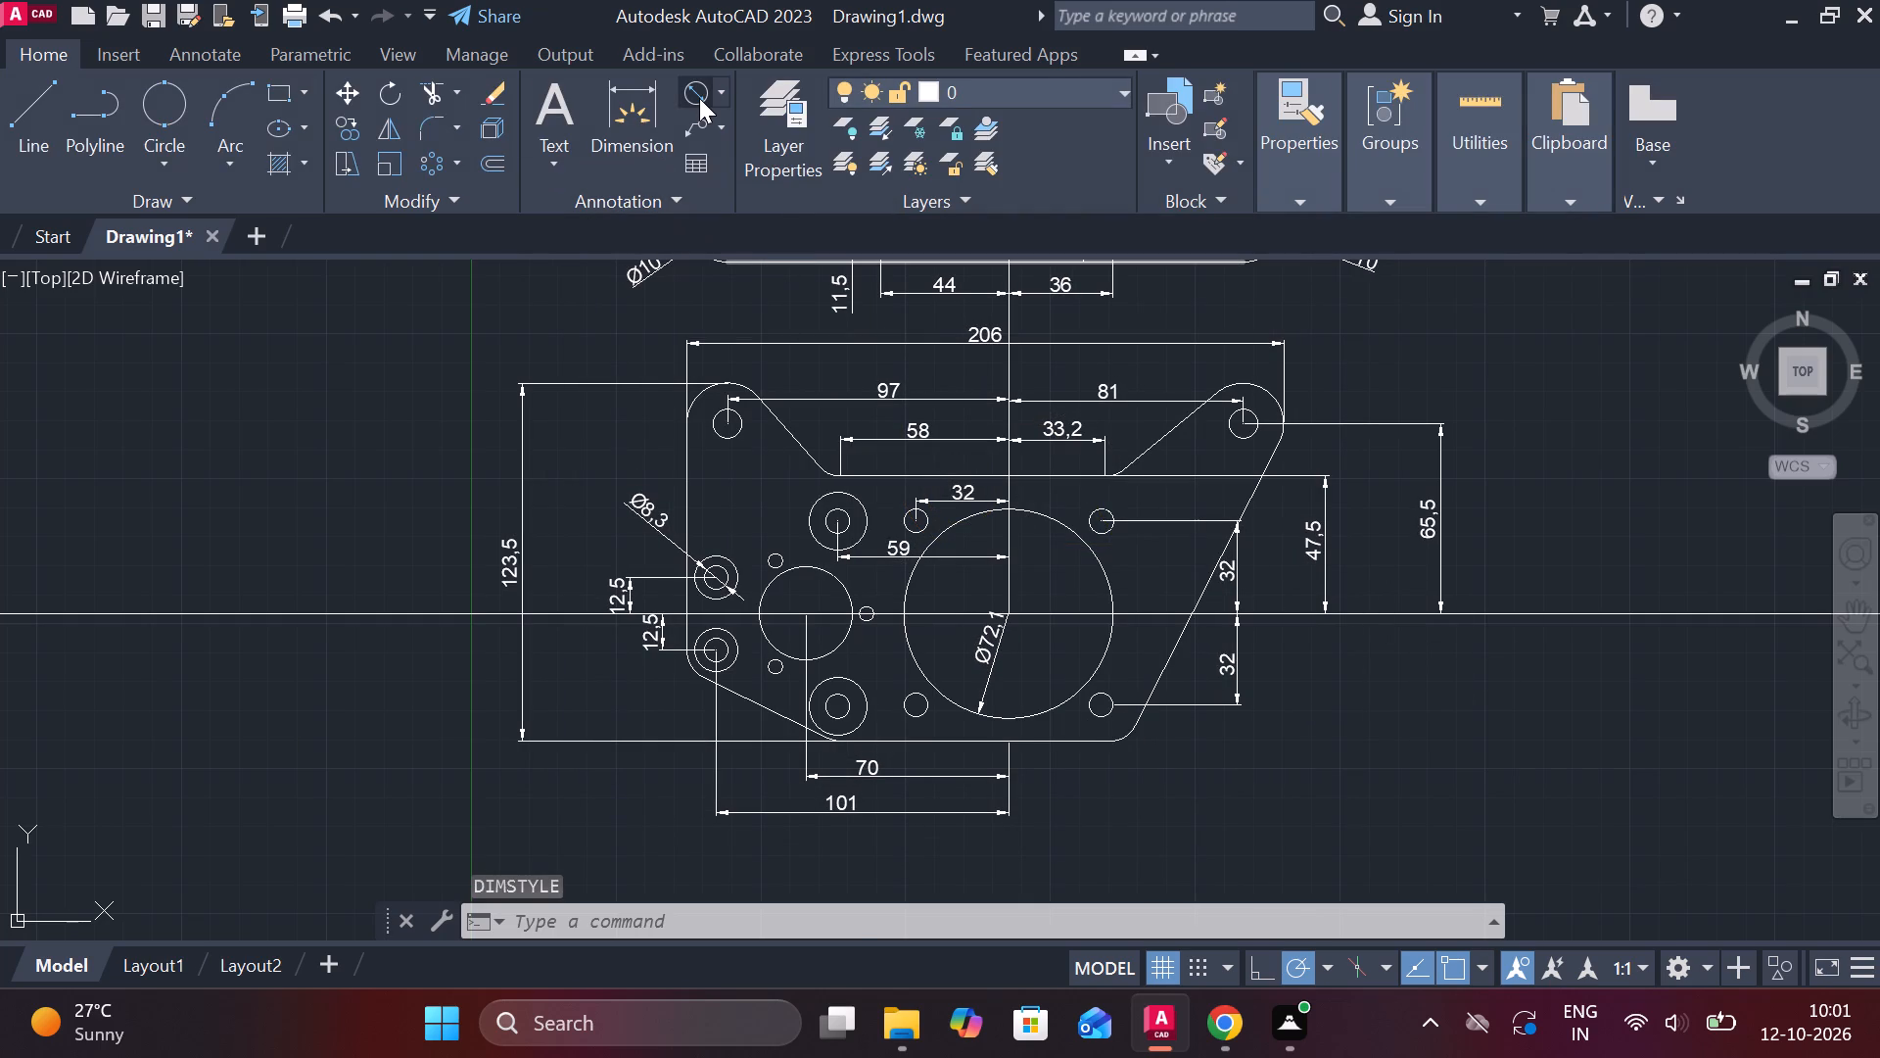
{"action": "scroll", "coordinate": [820, 551], "scroll_direction": "up", "scroll_amount": 1}
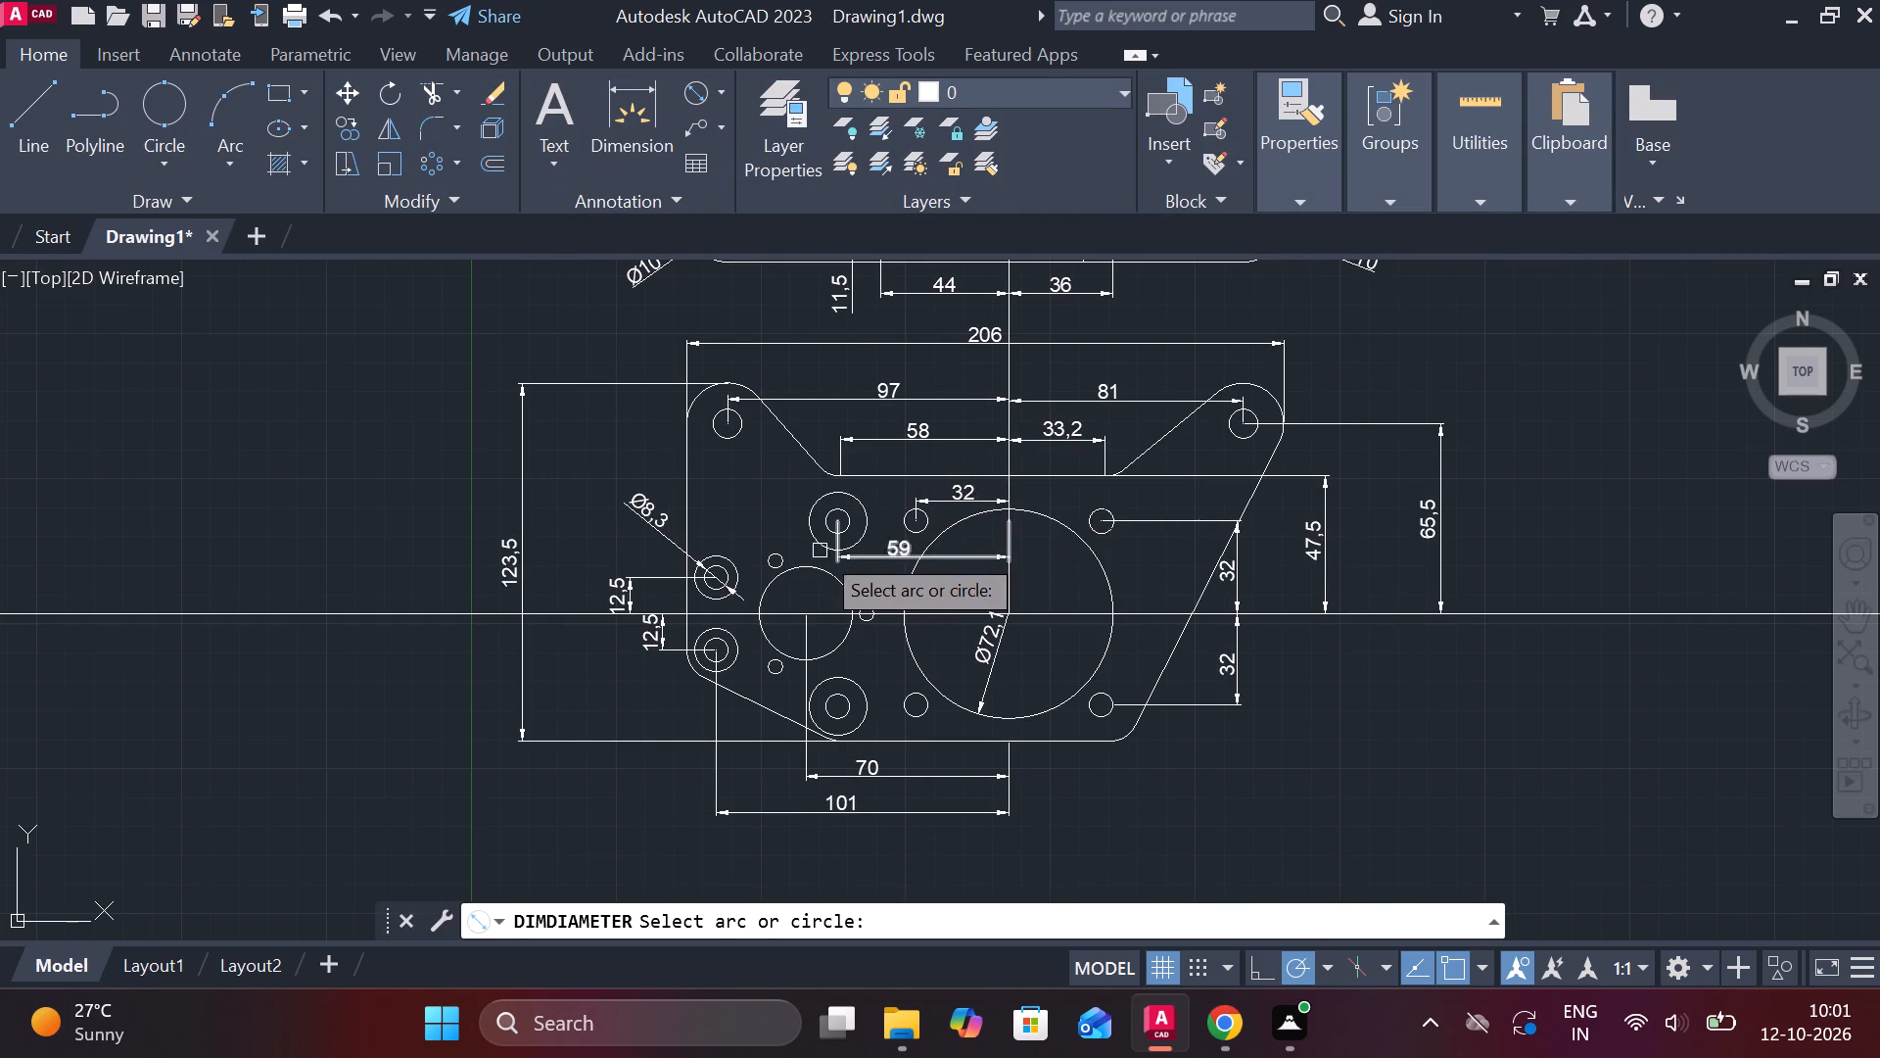
{"action": "scroll", "coordinate": [820, 551], "scroll_direction": "up", "scroll_amount": 1}
{"action": "left_click", "coordinate": [689, 560]}
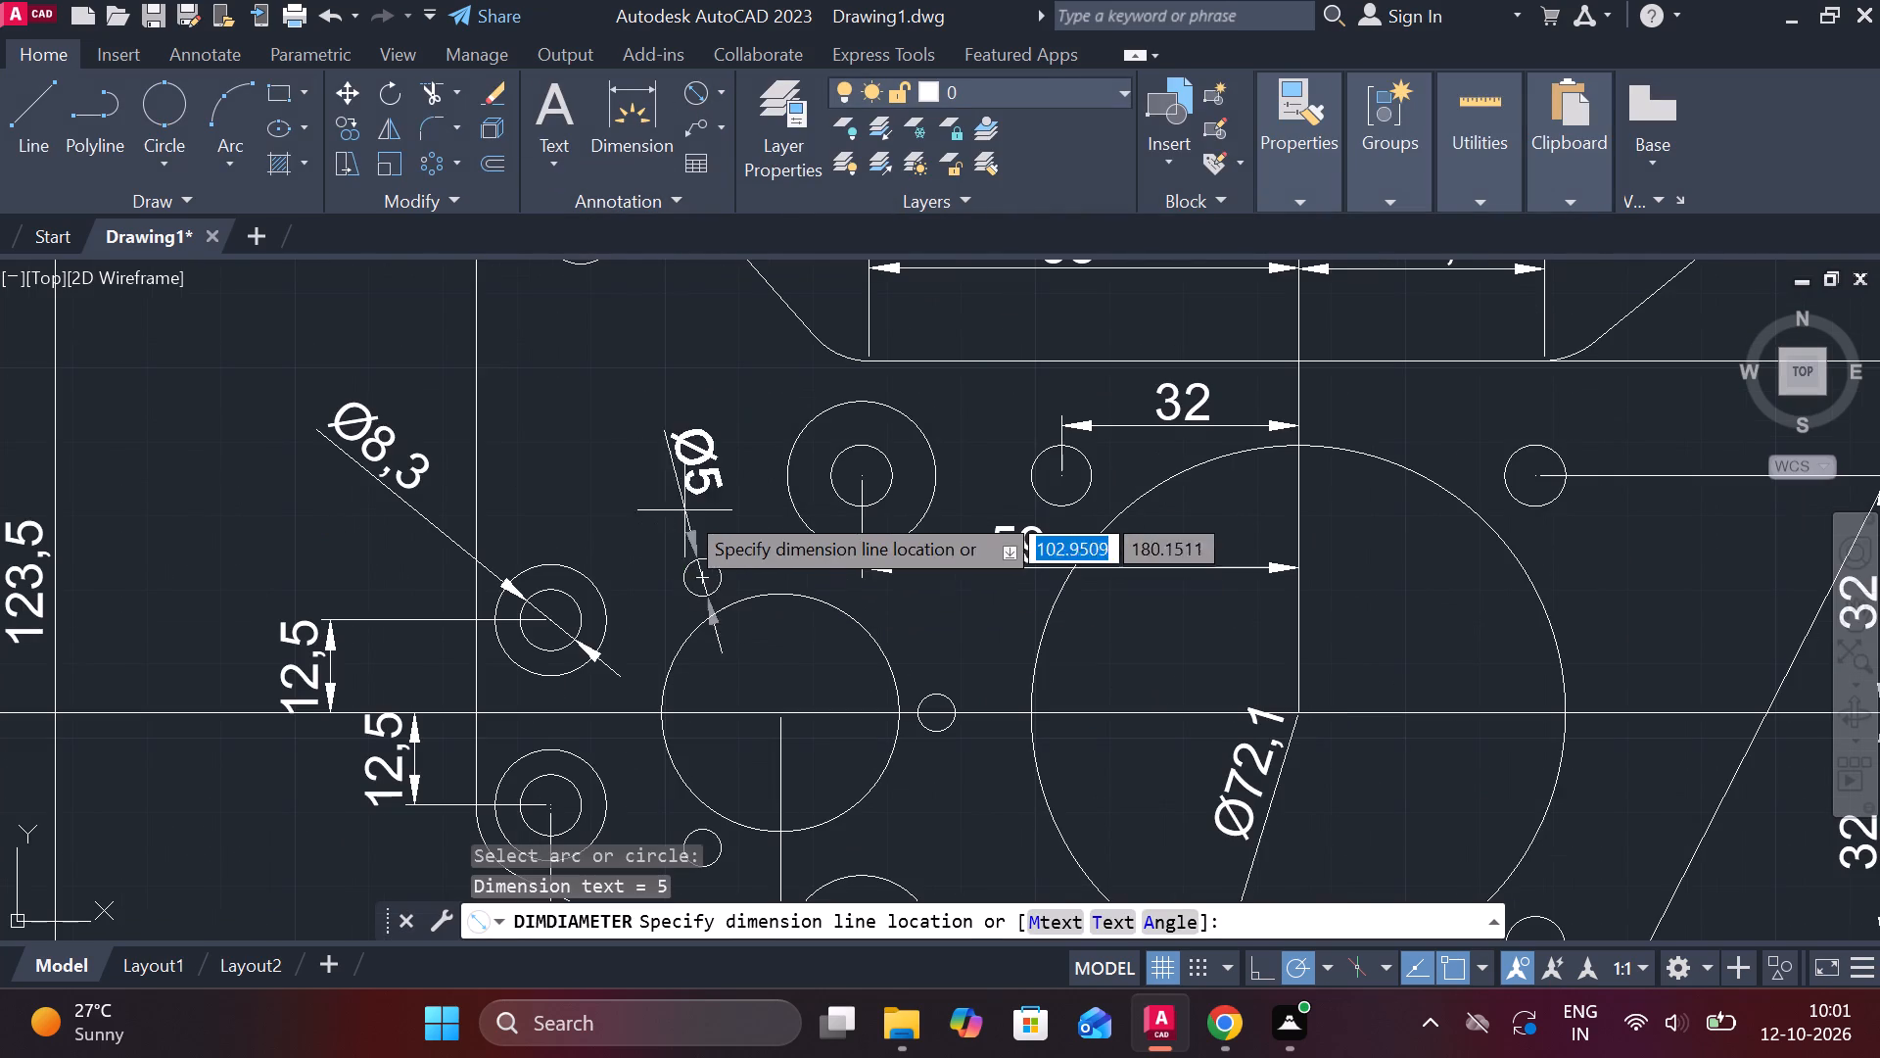
{"action": "left_click", "coordinate": [593, 471]}
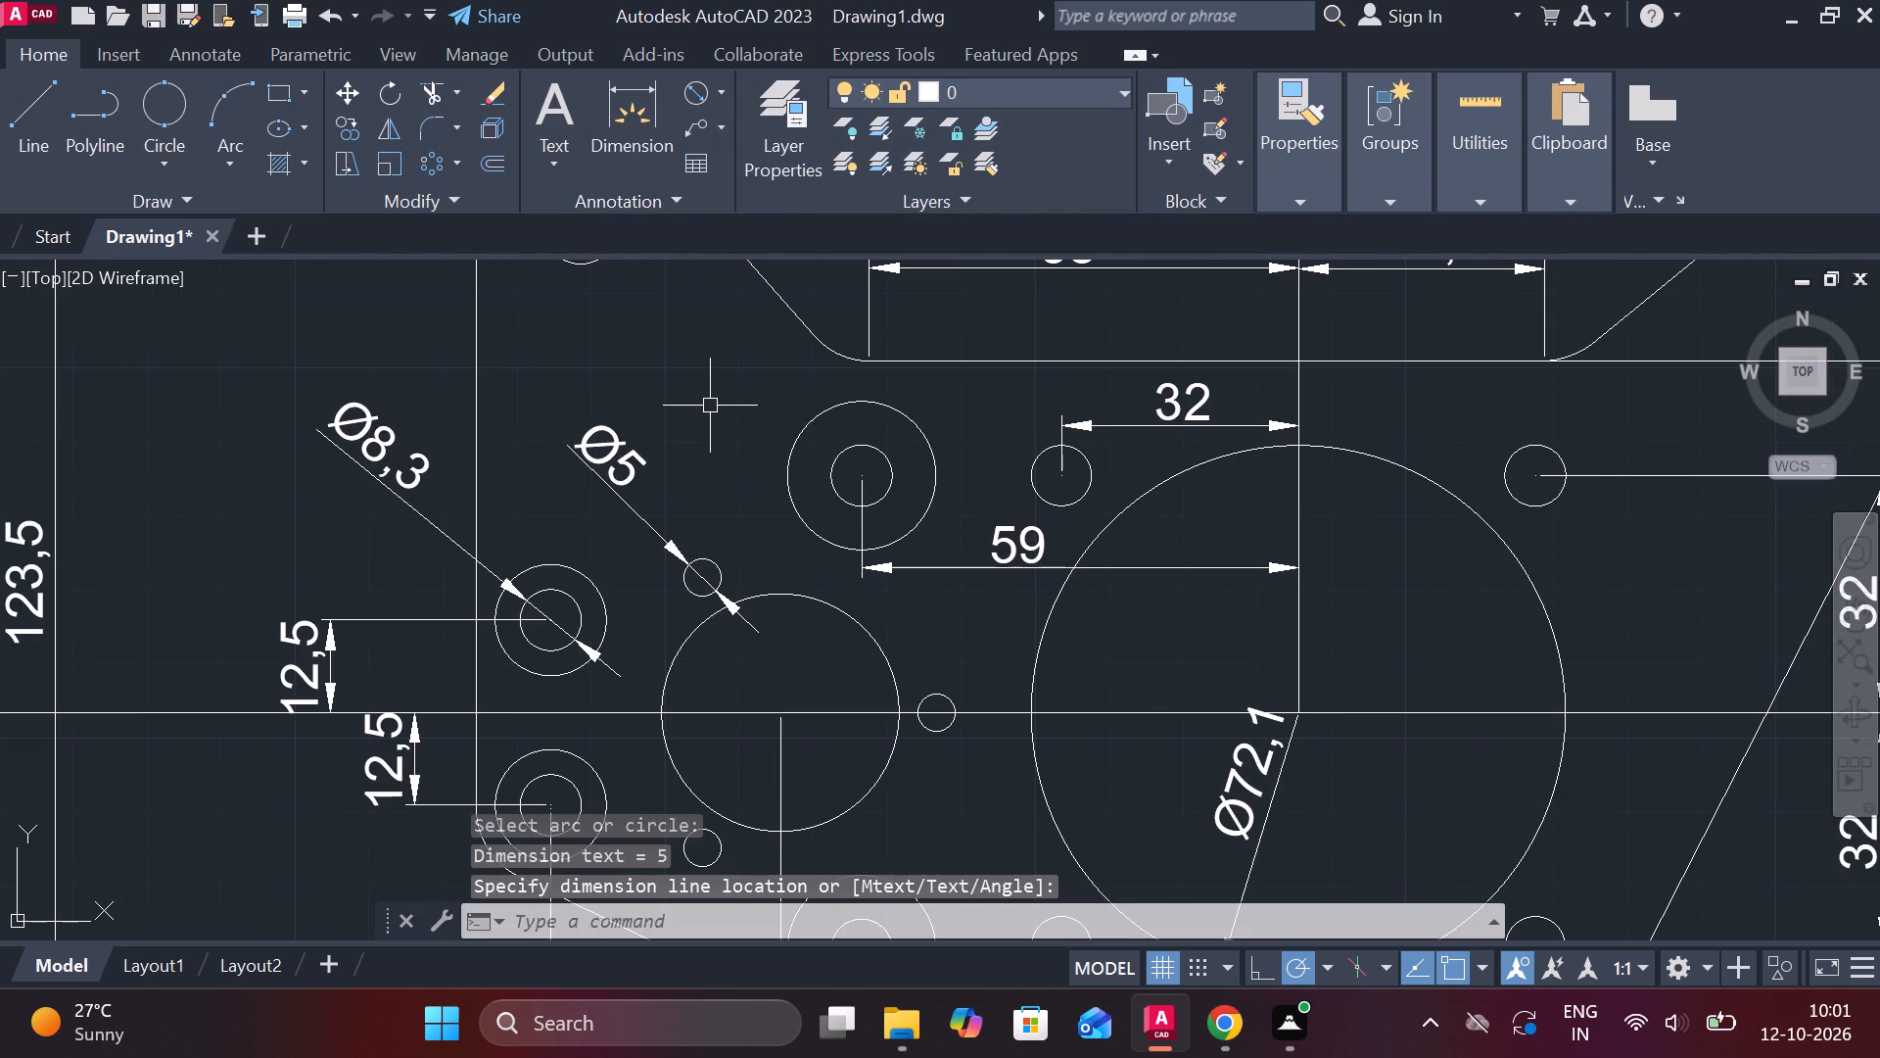
Add a diameter dimension to the outer circle of the concentric hole pair above the medium circle, with text to its upper left.
{"action": "key", "text": "space"}
{"action": "left_click", "coordinate": [814, 427]}
{"action": "left_click", "coordinate": [714, 385]}
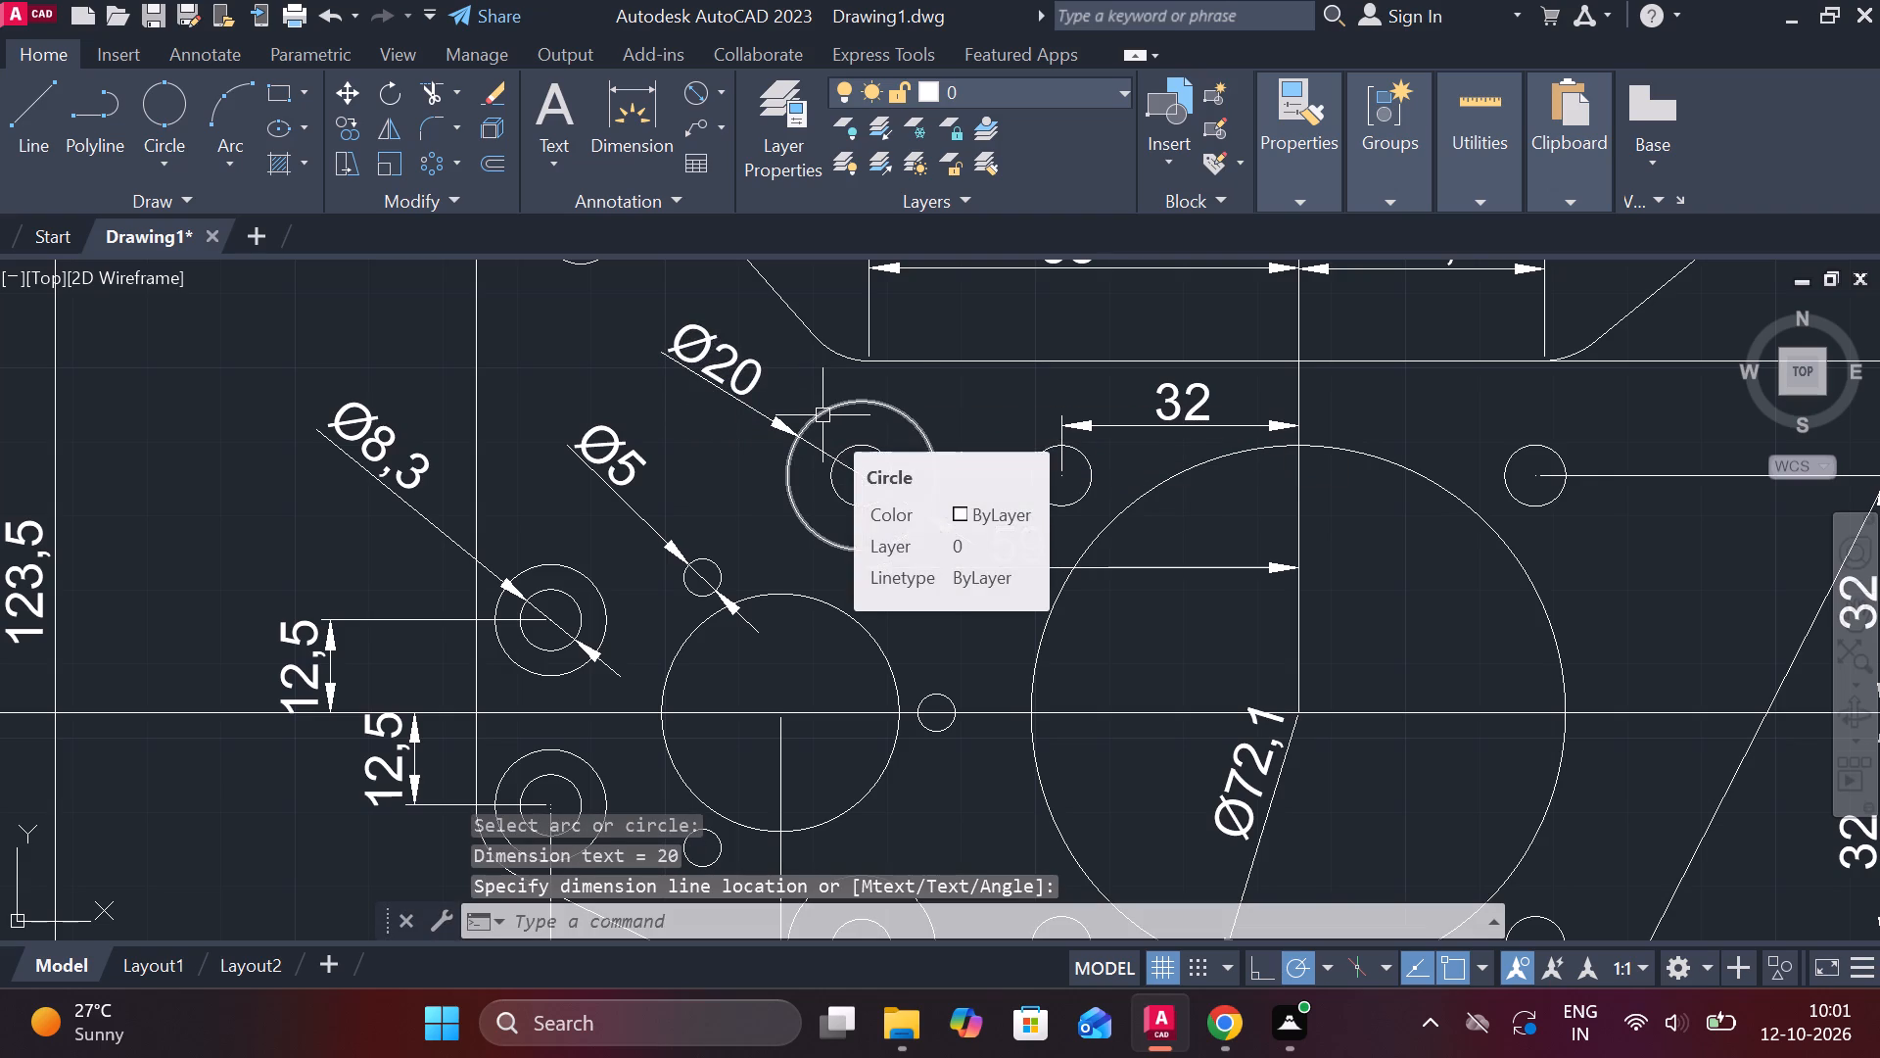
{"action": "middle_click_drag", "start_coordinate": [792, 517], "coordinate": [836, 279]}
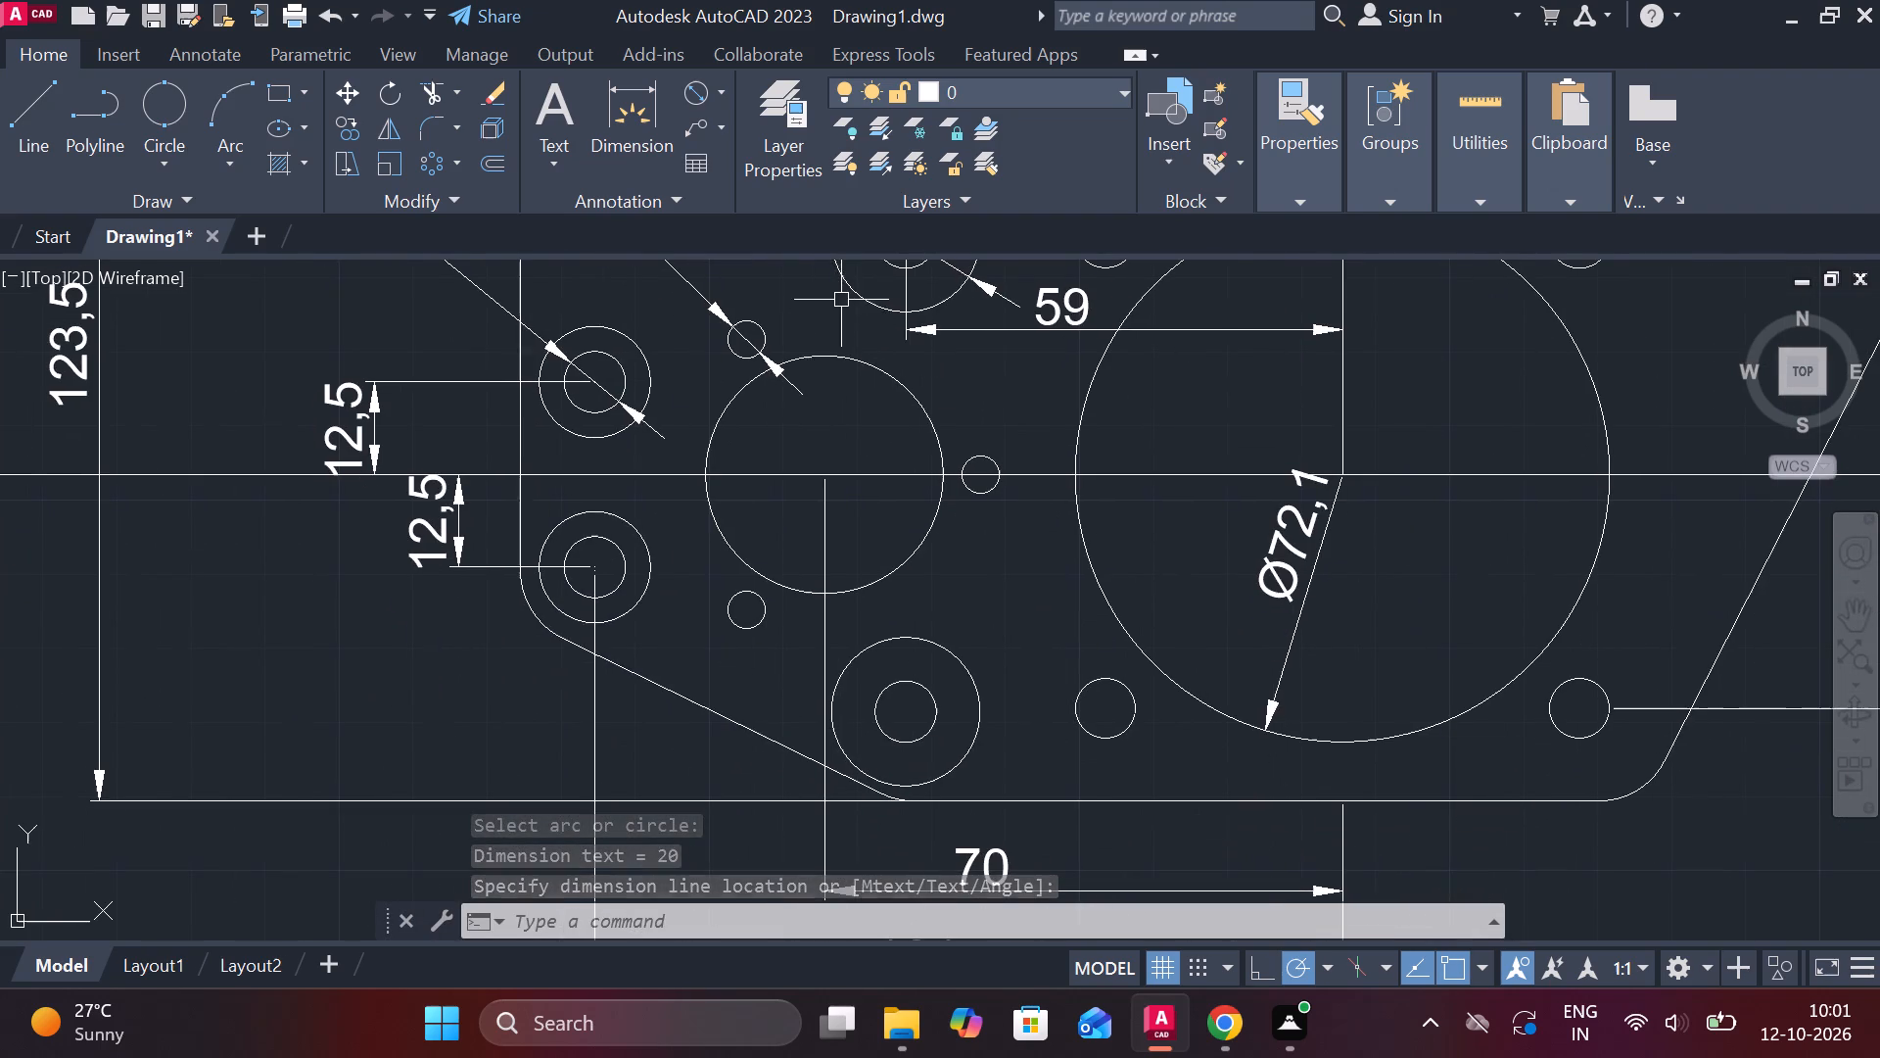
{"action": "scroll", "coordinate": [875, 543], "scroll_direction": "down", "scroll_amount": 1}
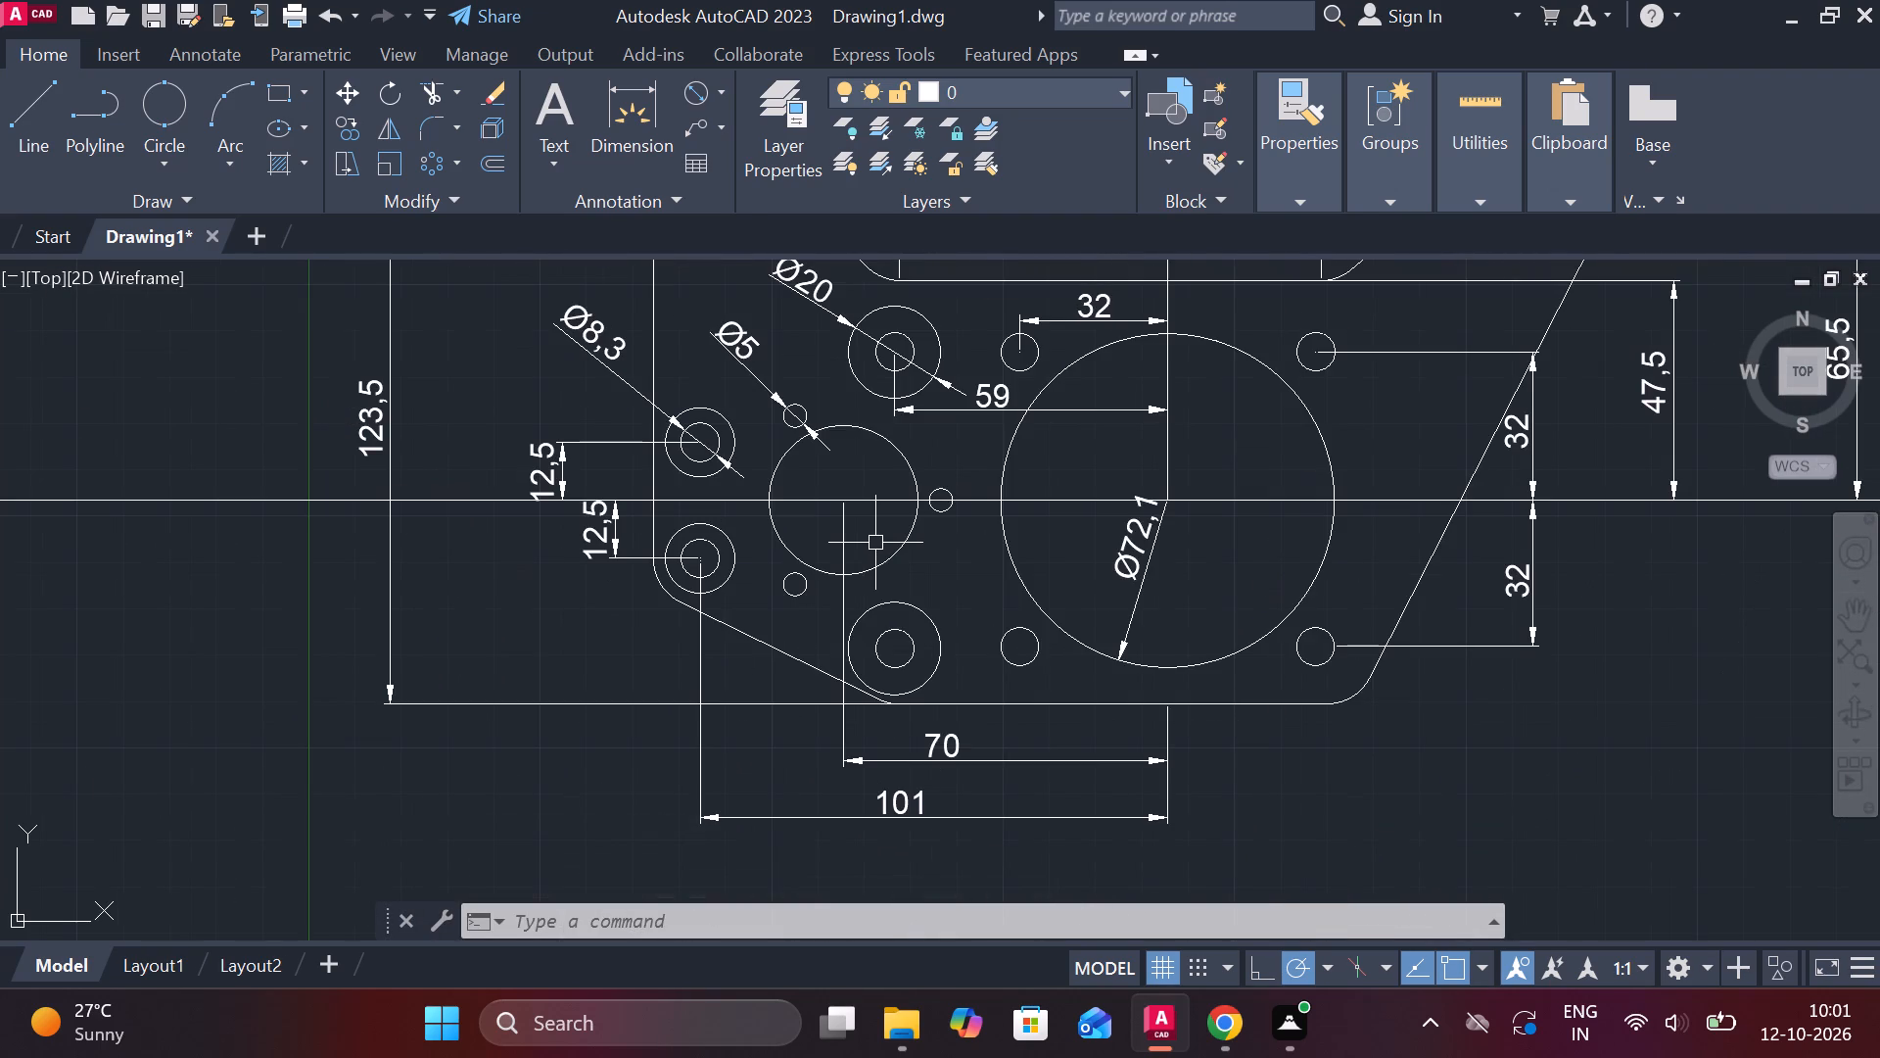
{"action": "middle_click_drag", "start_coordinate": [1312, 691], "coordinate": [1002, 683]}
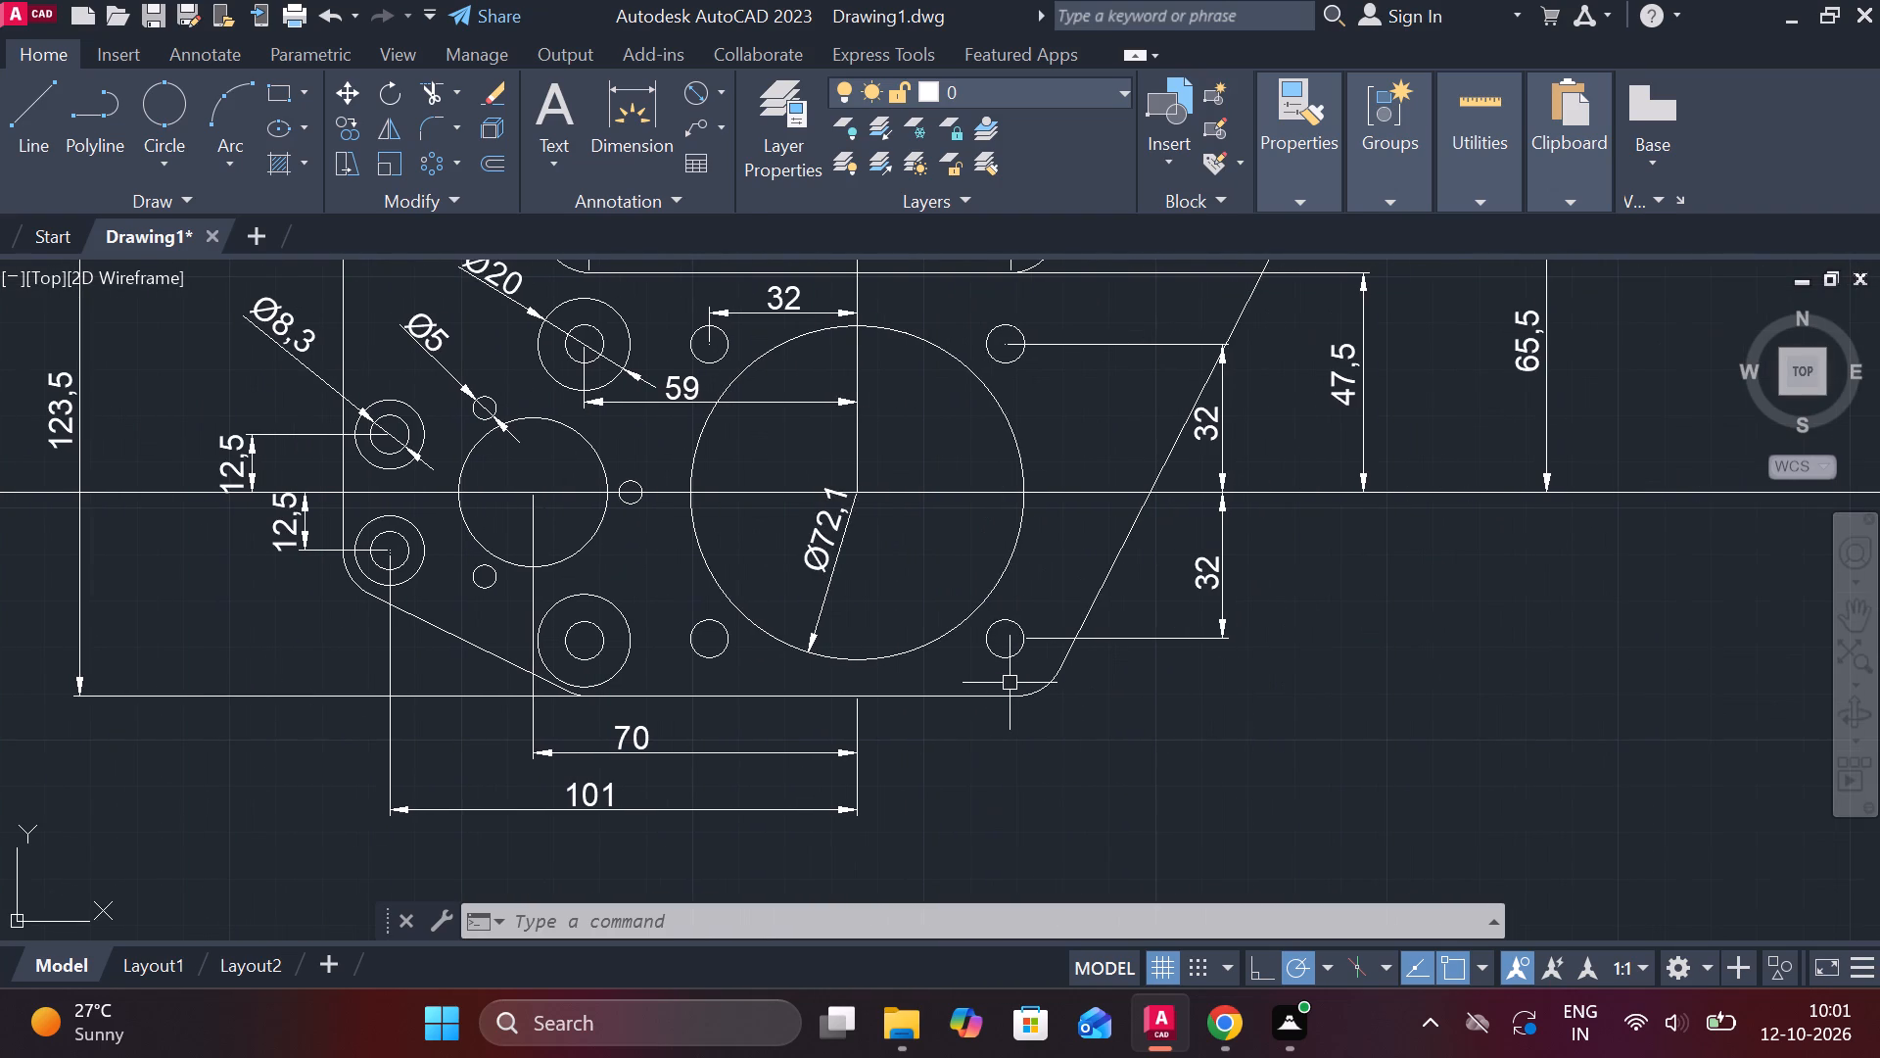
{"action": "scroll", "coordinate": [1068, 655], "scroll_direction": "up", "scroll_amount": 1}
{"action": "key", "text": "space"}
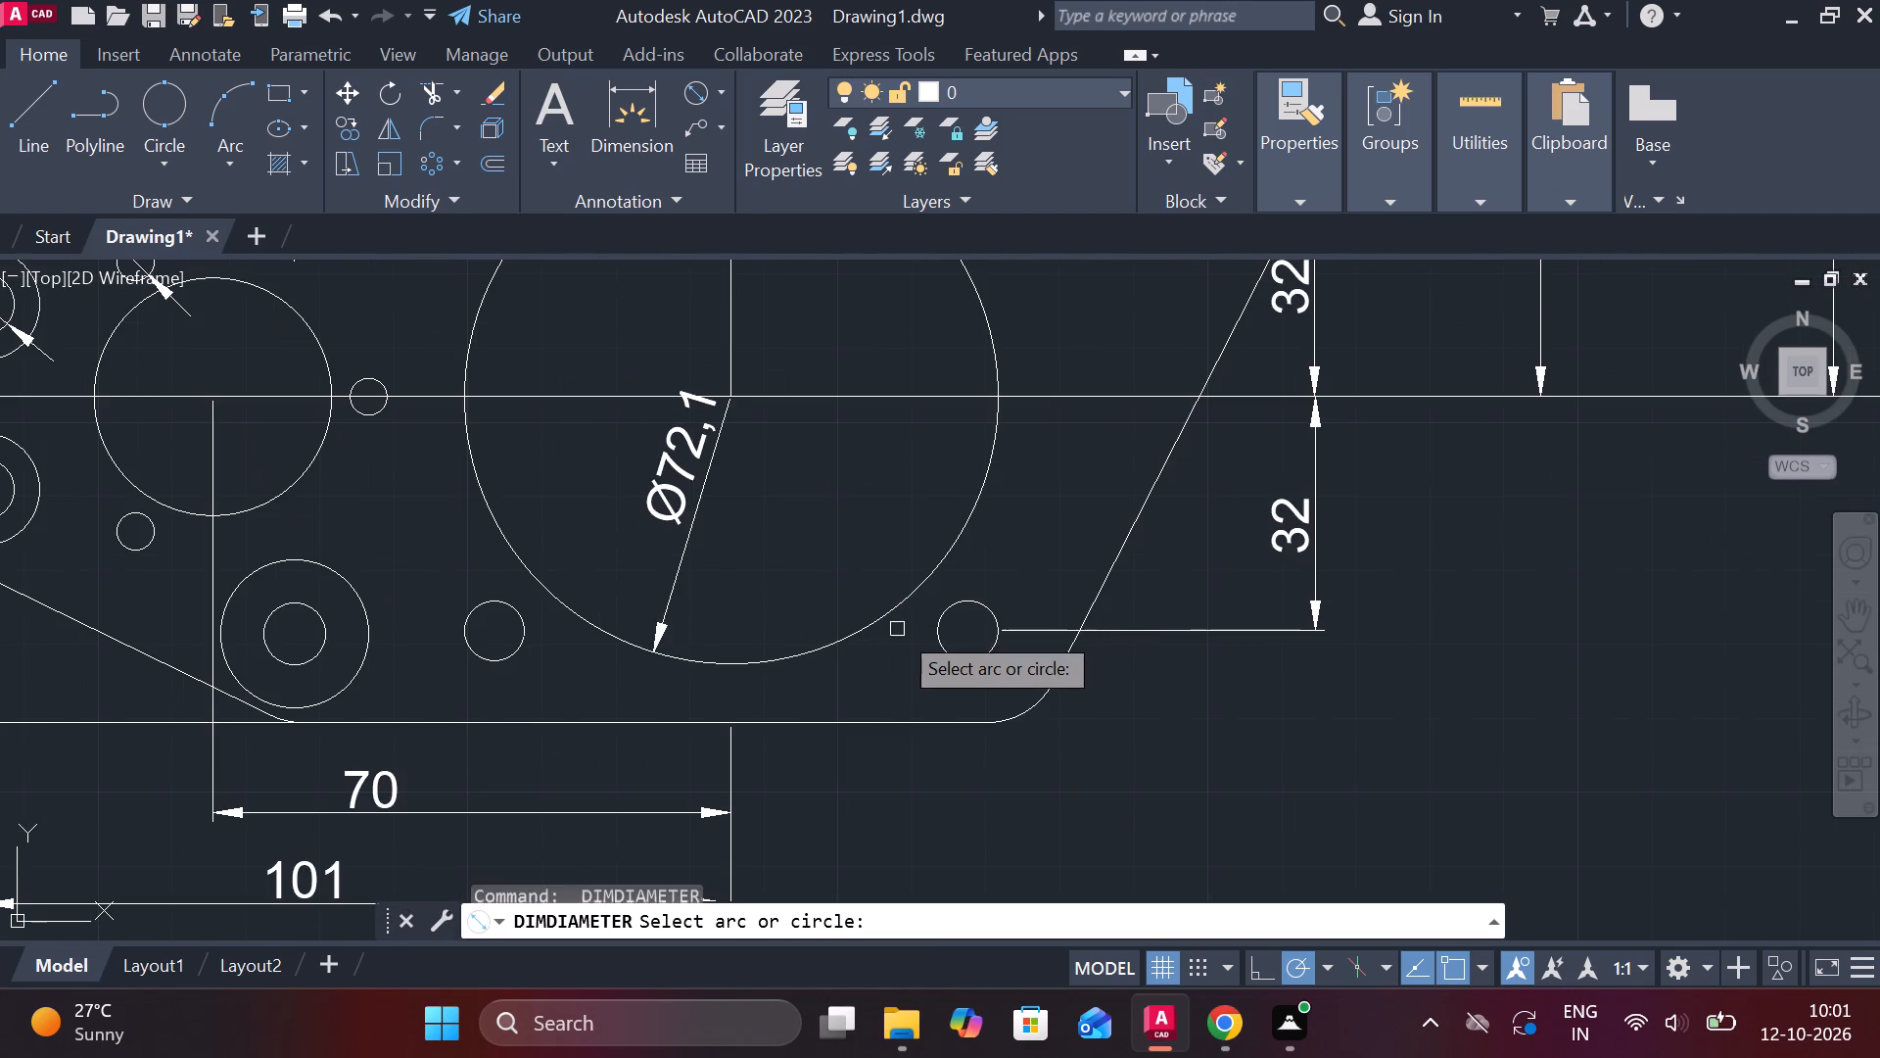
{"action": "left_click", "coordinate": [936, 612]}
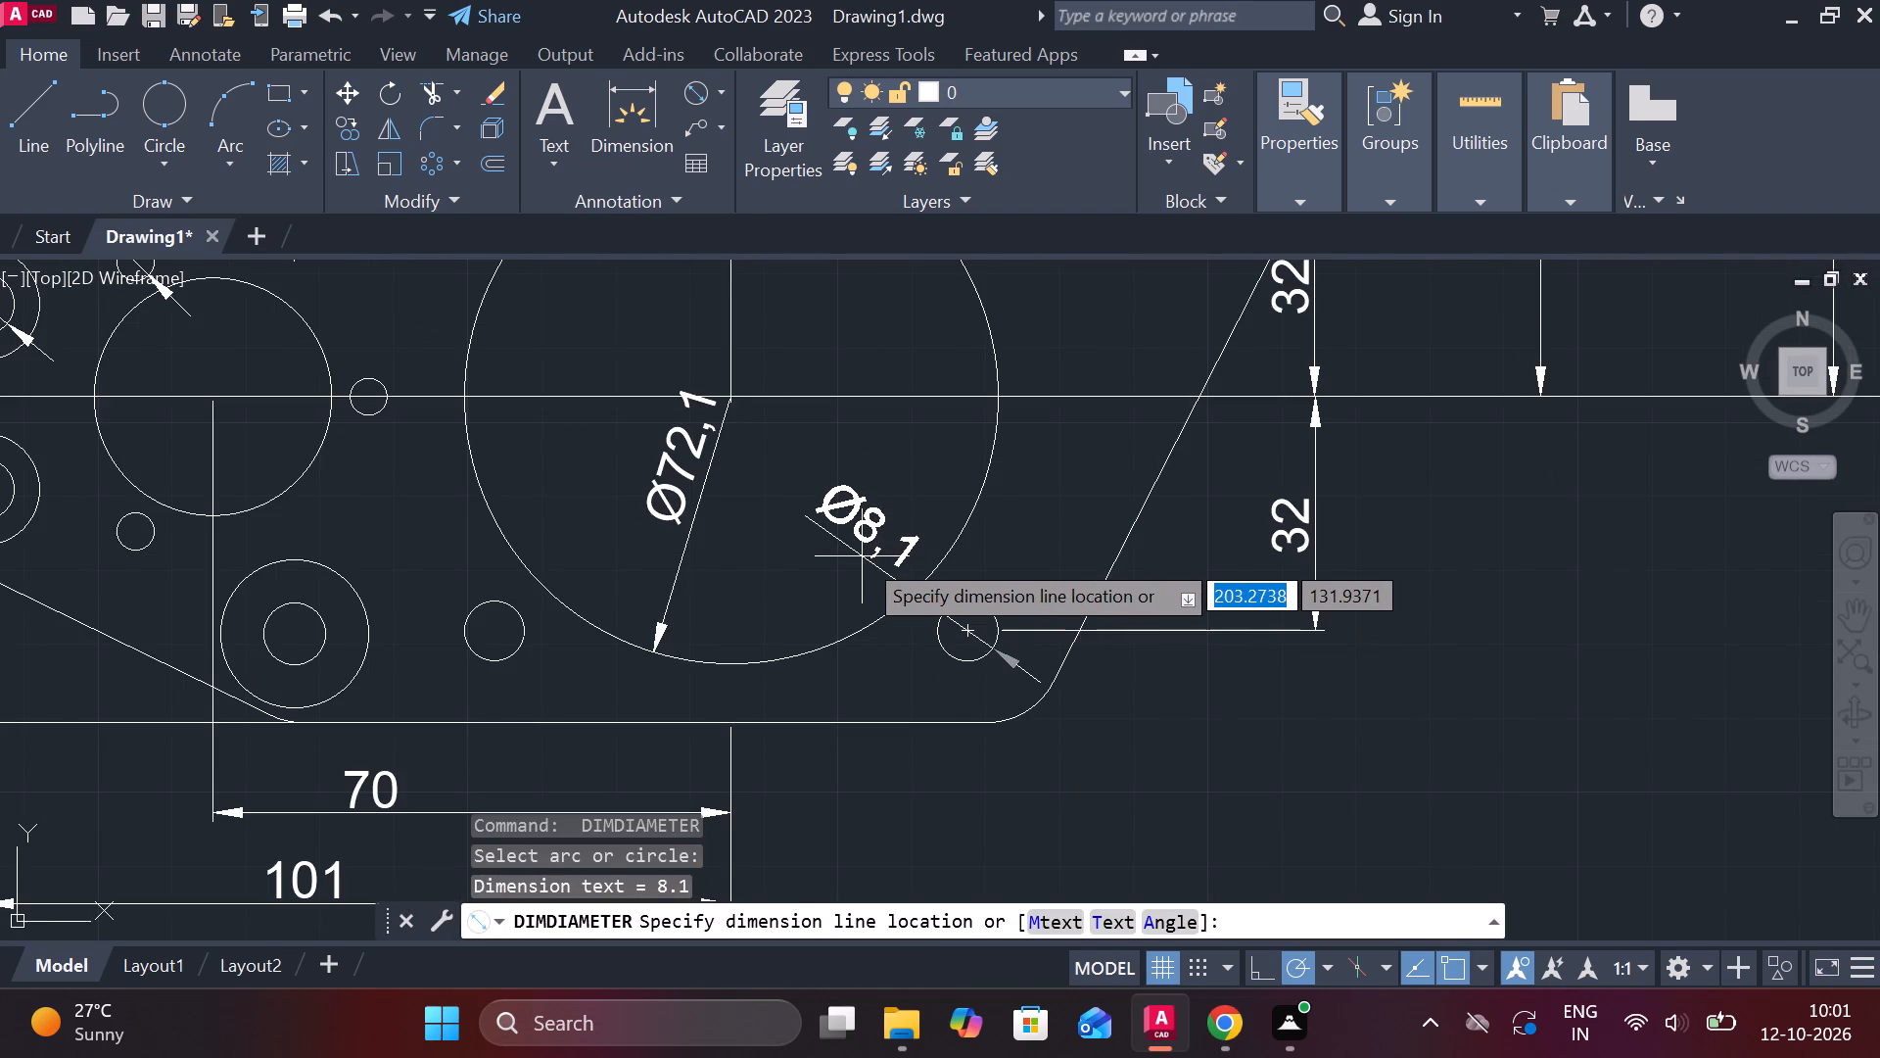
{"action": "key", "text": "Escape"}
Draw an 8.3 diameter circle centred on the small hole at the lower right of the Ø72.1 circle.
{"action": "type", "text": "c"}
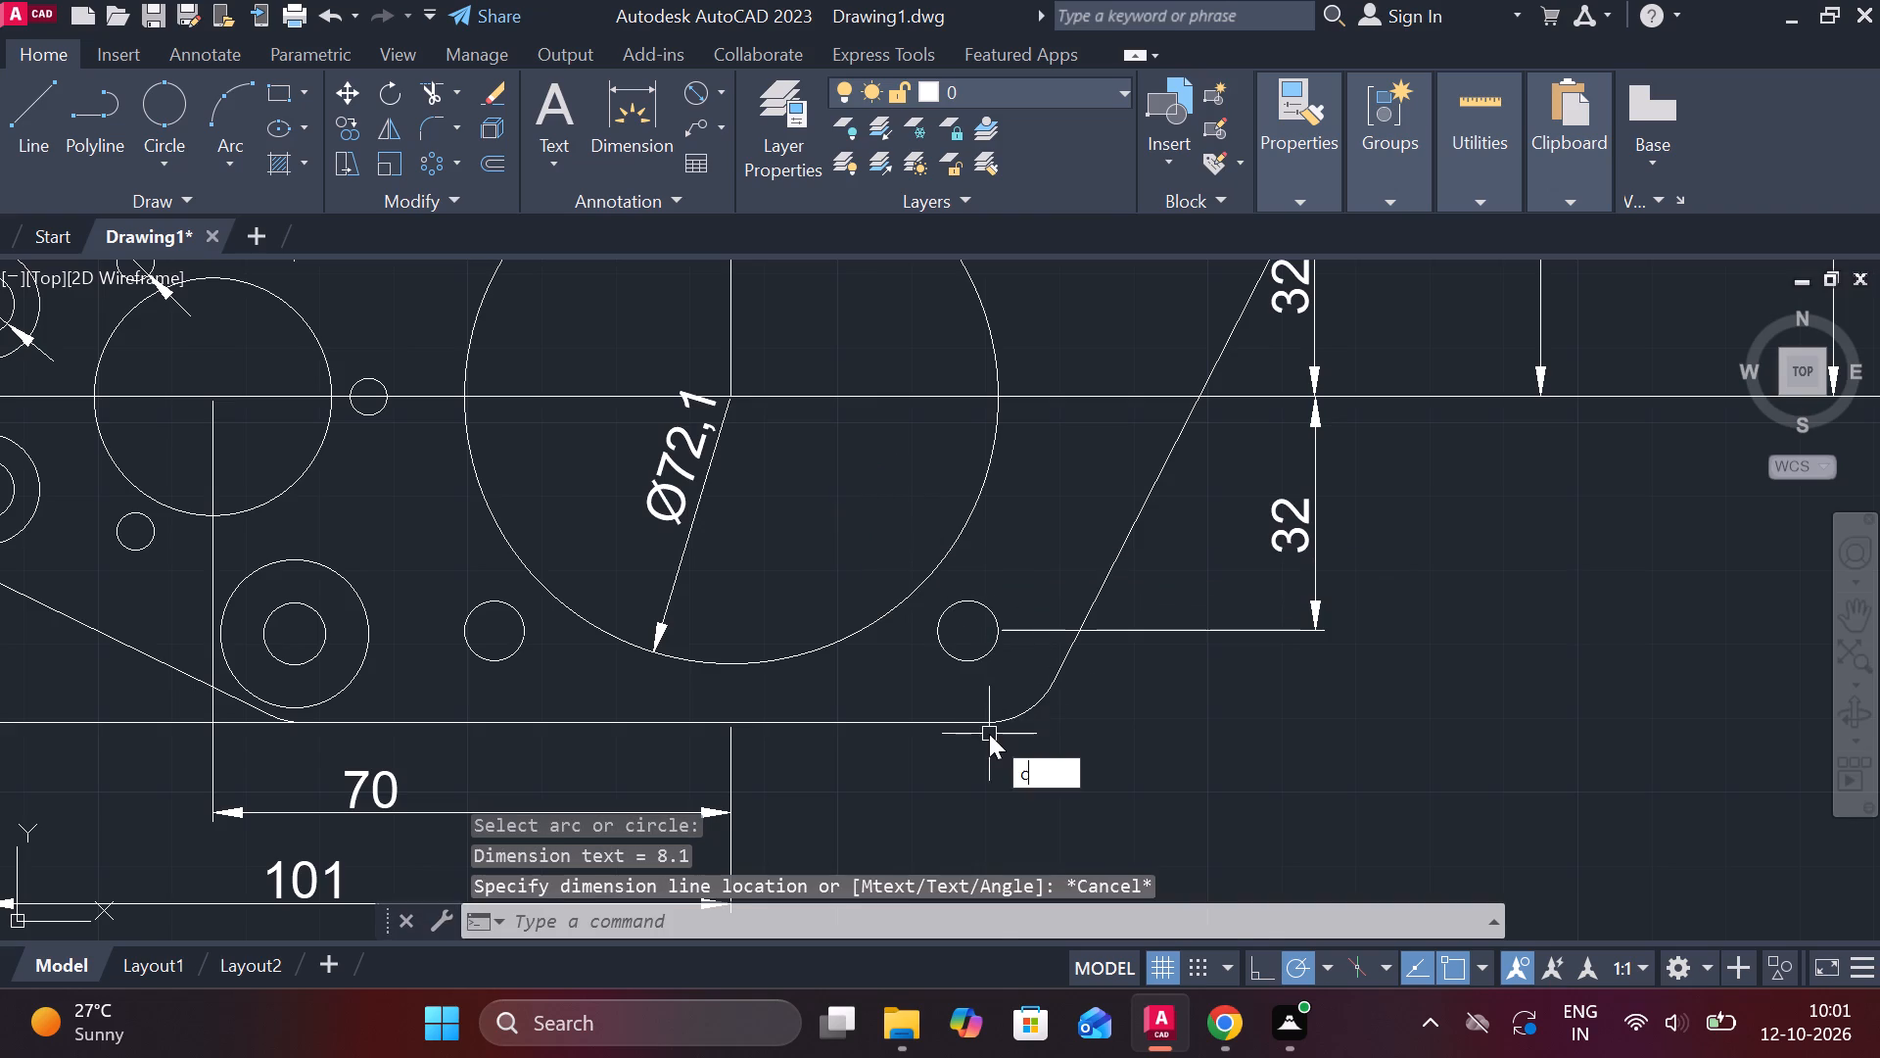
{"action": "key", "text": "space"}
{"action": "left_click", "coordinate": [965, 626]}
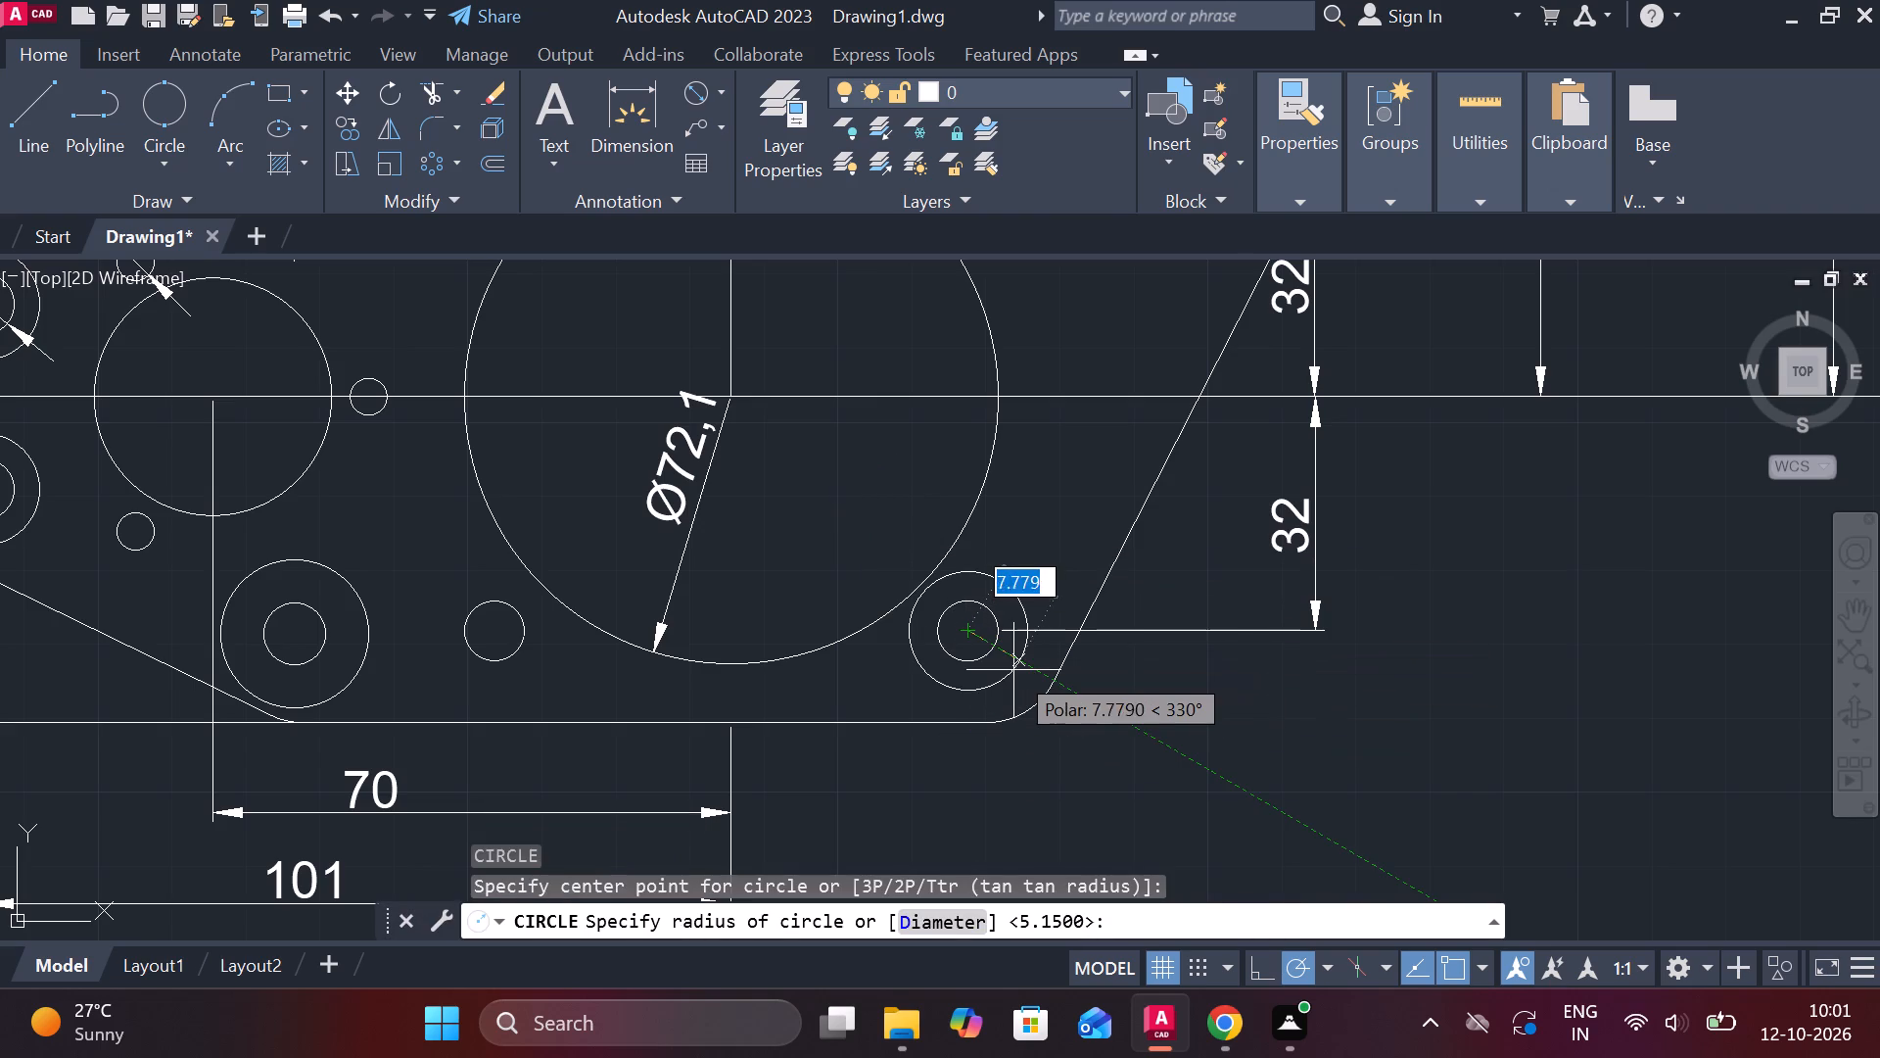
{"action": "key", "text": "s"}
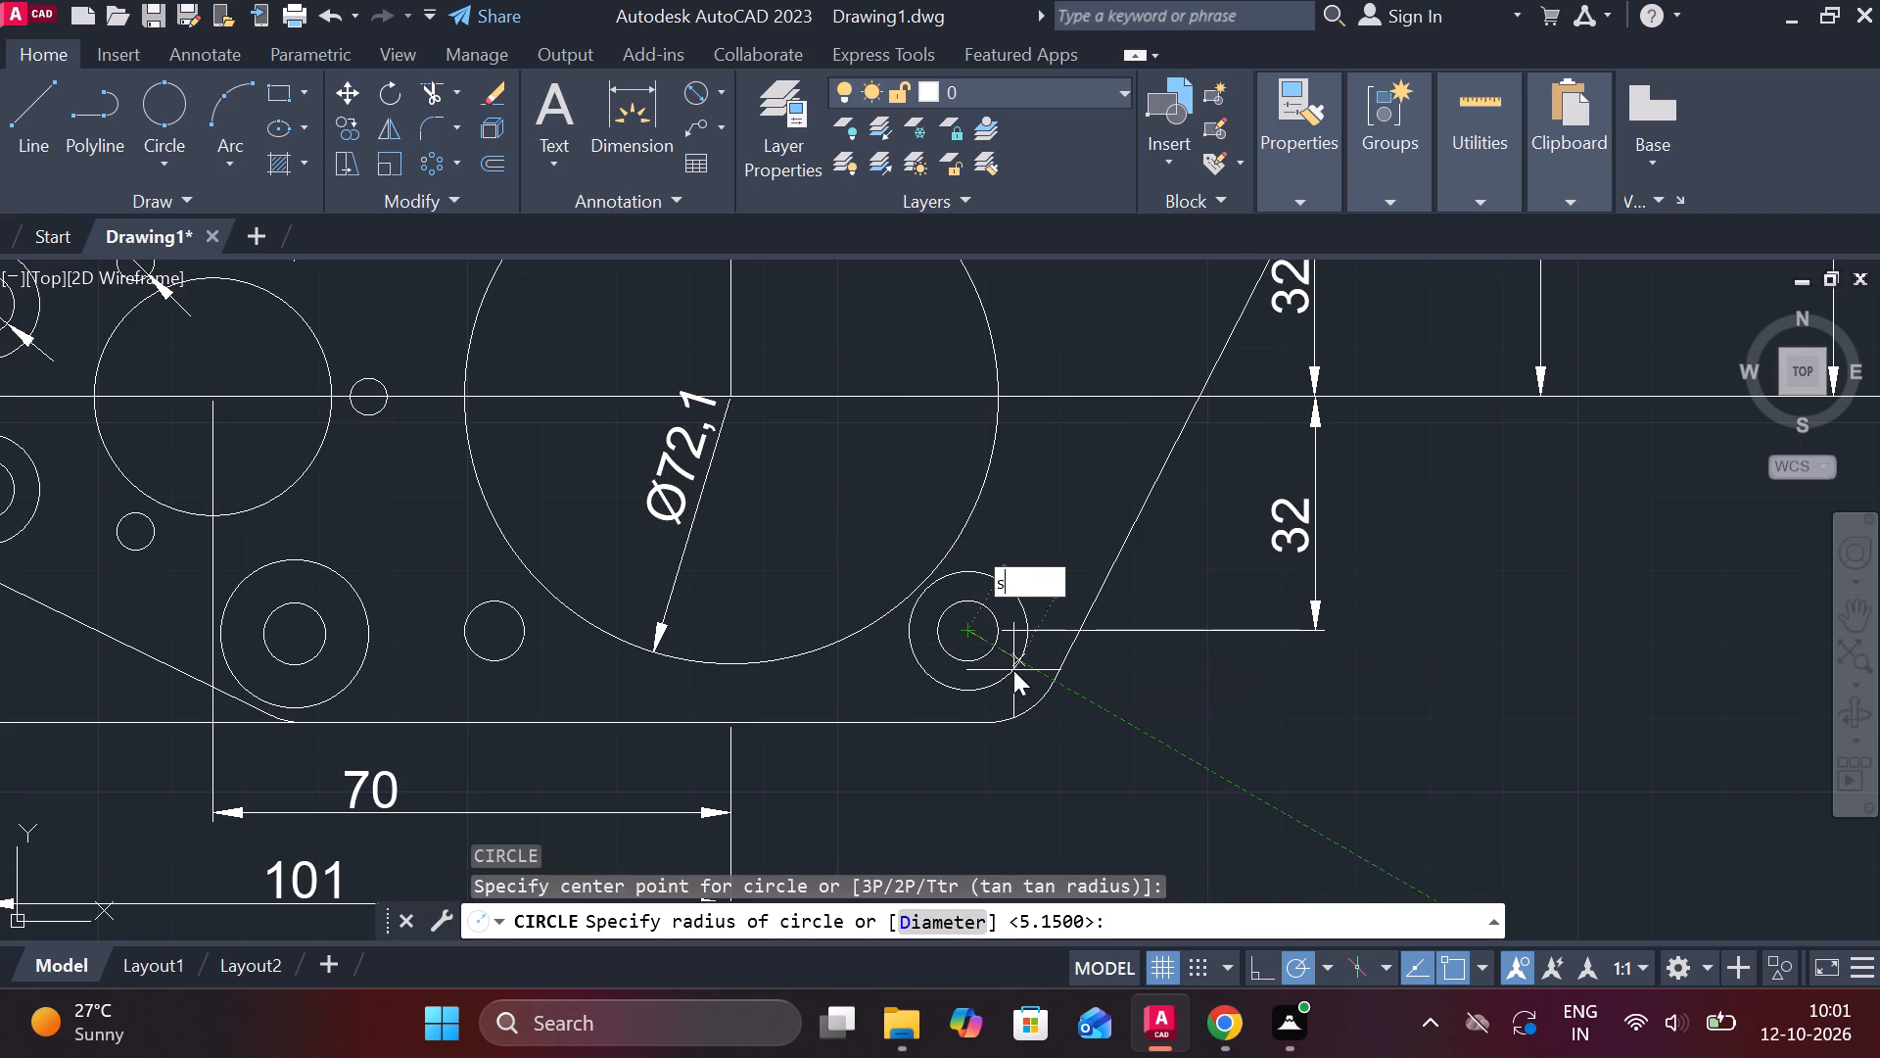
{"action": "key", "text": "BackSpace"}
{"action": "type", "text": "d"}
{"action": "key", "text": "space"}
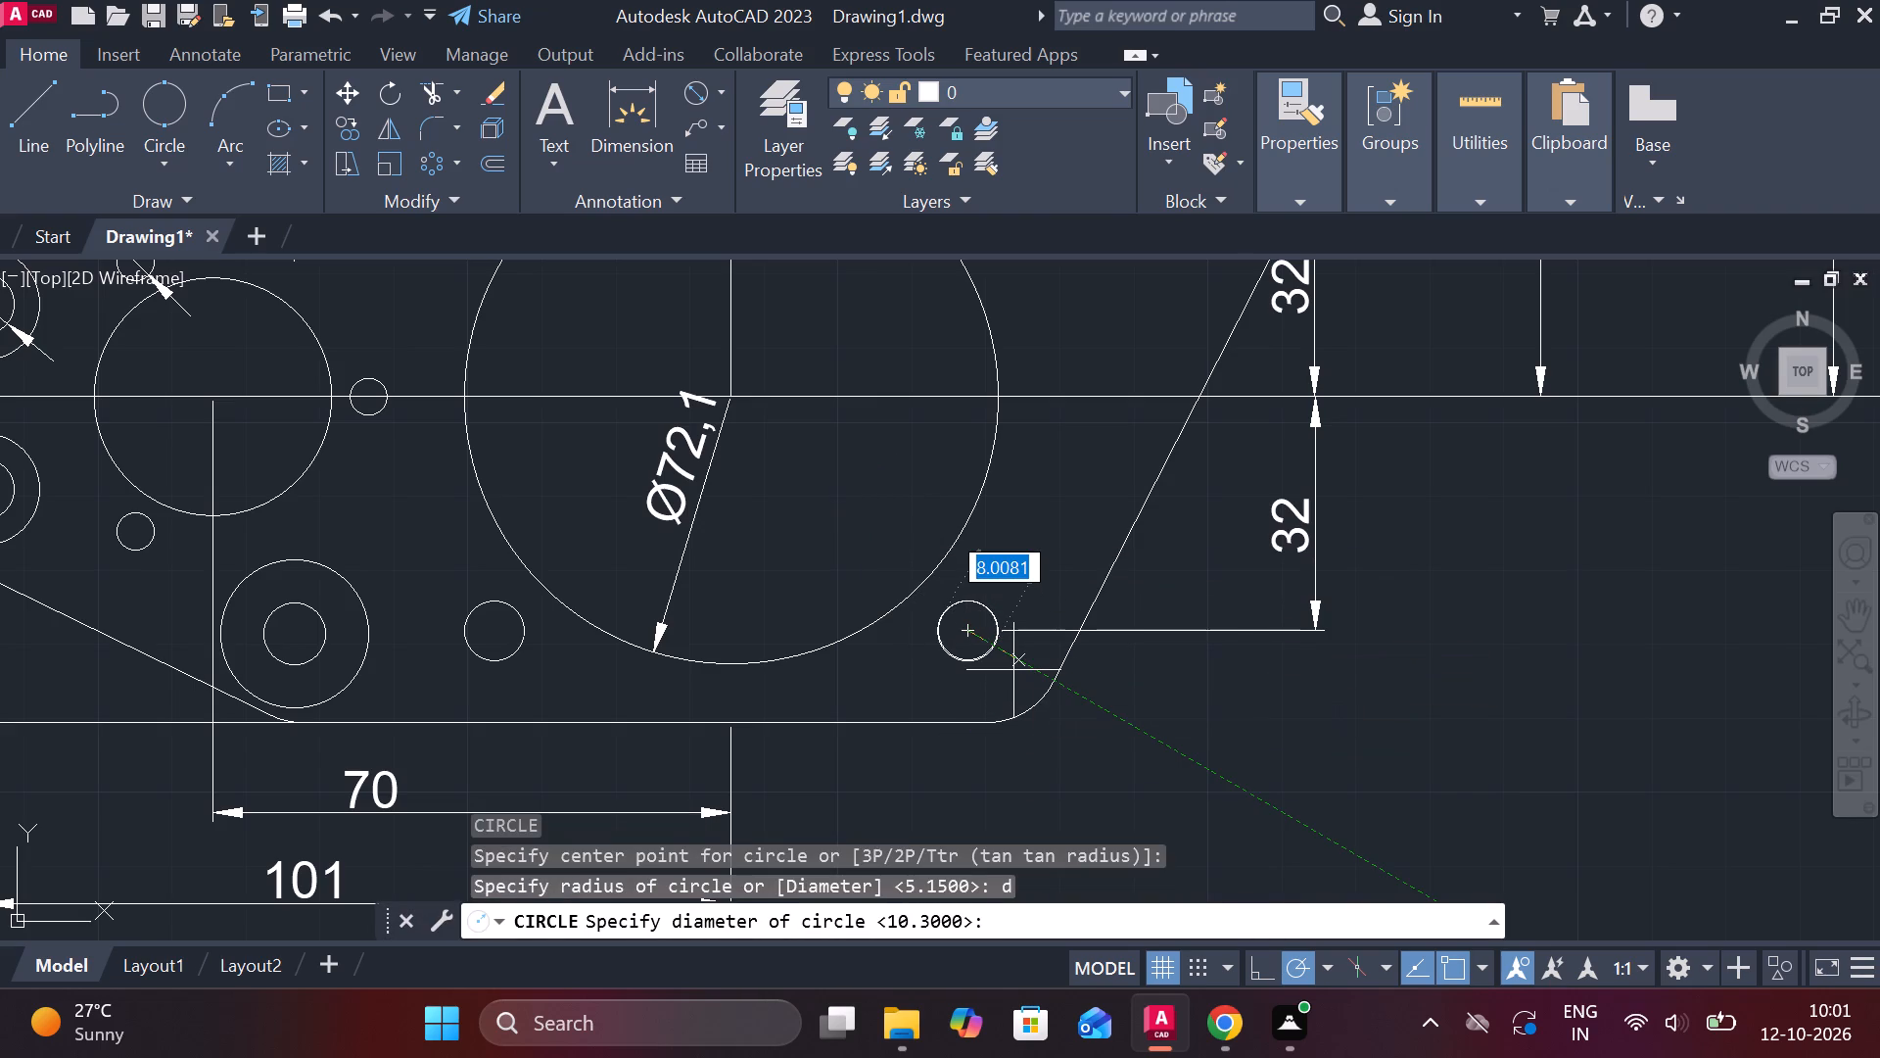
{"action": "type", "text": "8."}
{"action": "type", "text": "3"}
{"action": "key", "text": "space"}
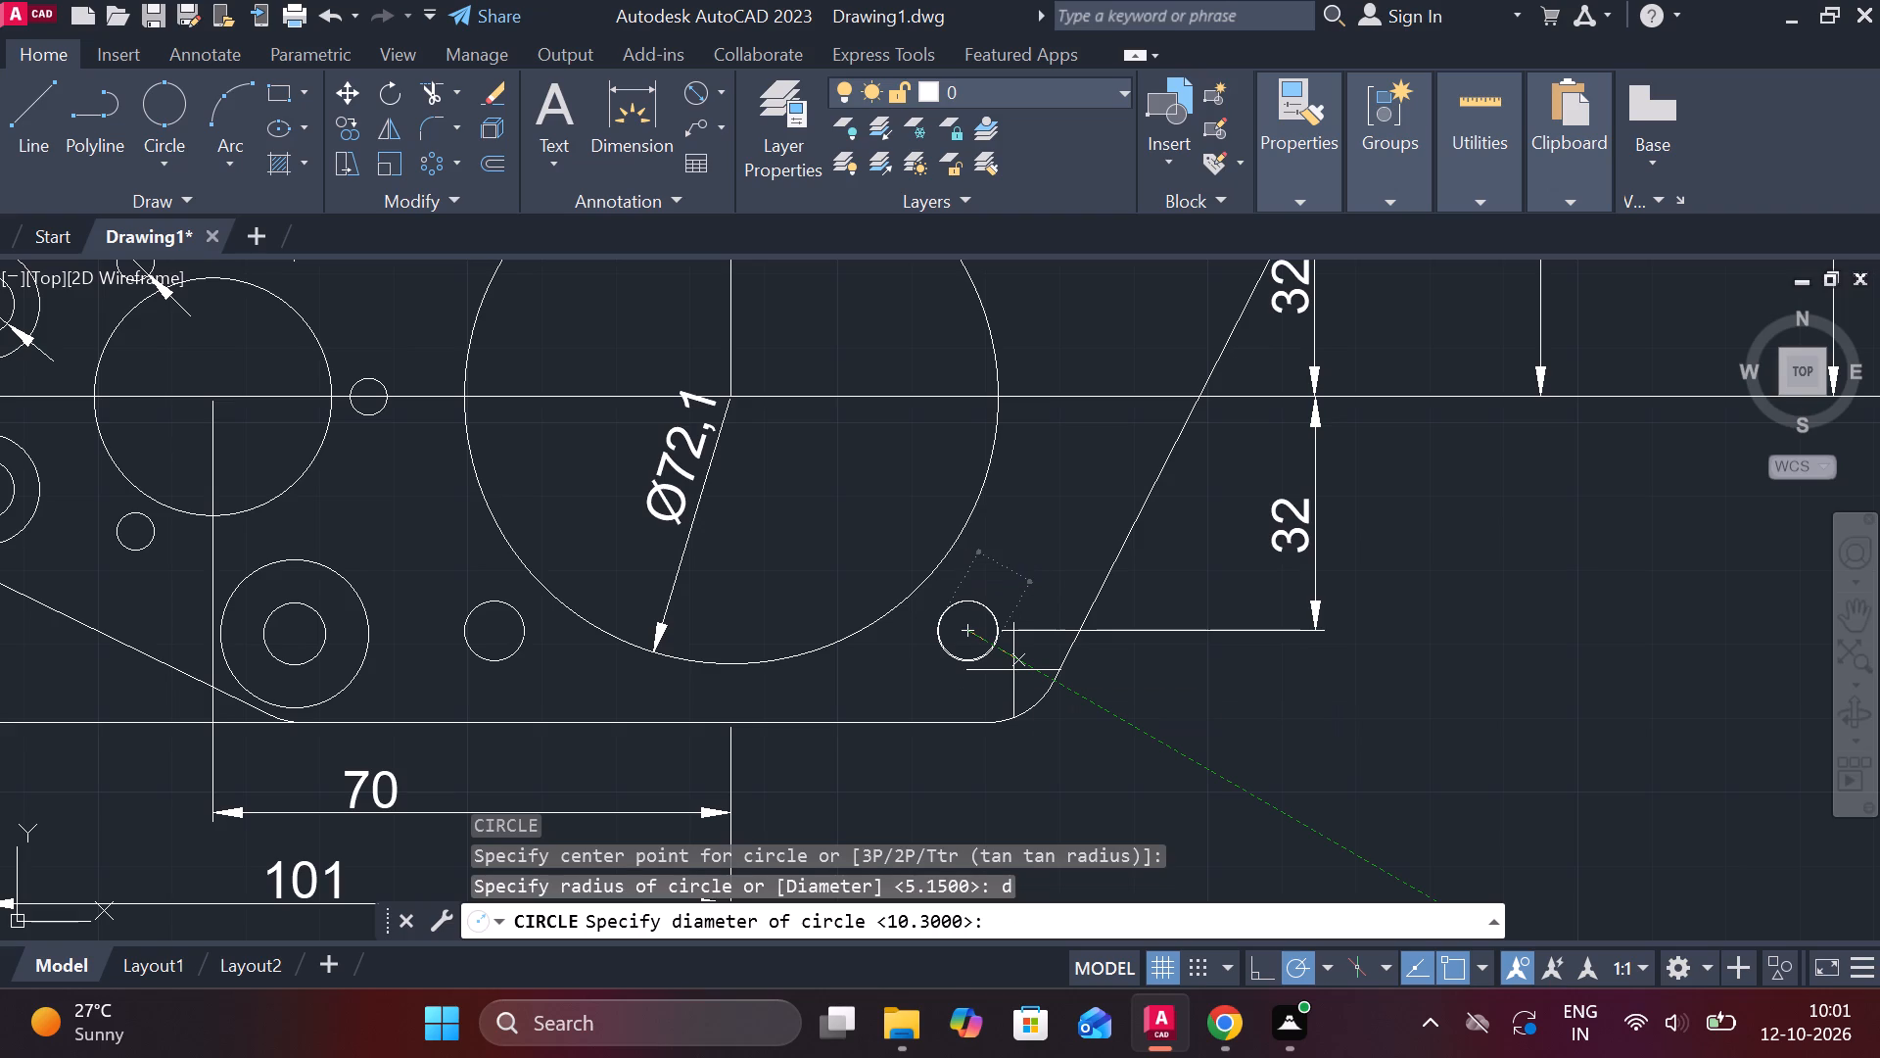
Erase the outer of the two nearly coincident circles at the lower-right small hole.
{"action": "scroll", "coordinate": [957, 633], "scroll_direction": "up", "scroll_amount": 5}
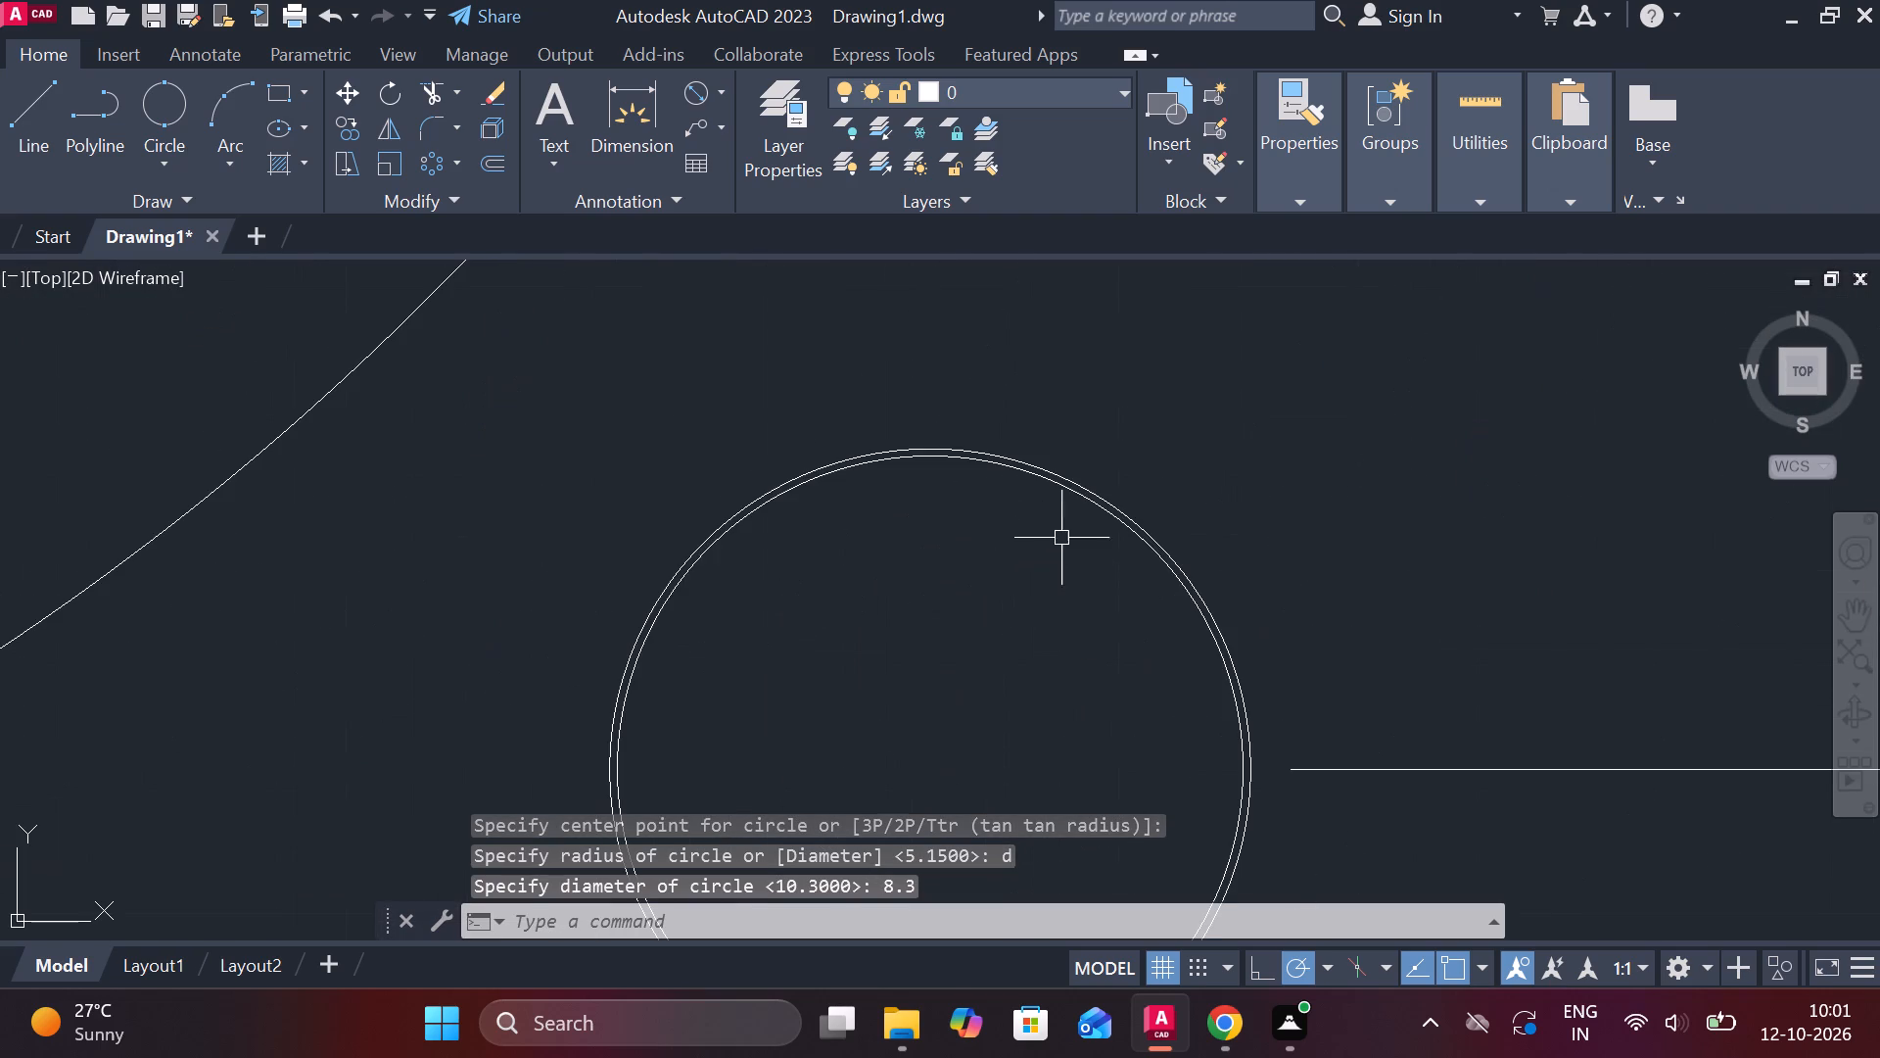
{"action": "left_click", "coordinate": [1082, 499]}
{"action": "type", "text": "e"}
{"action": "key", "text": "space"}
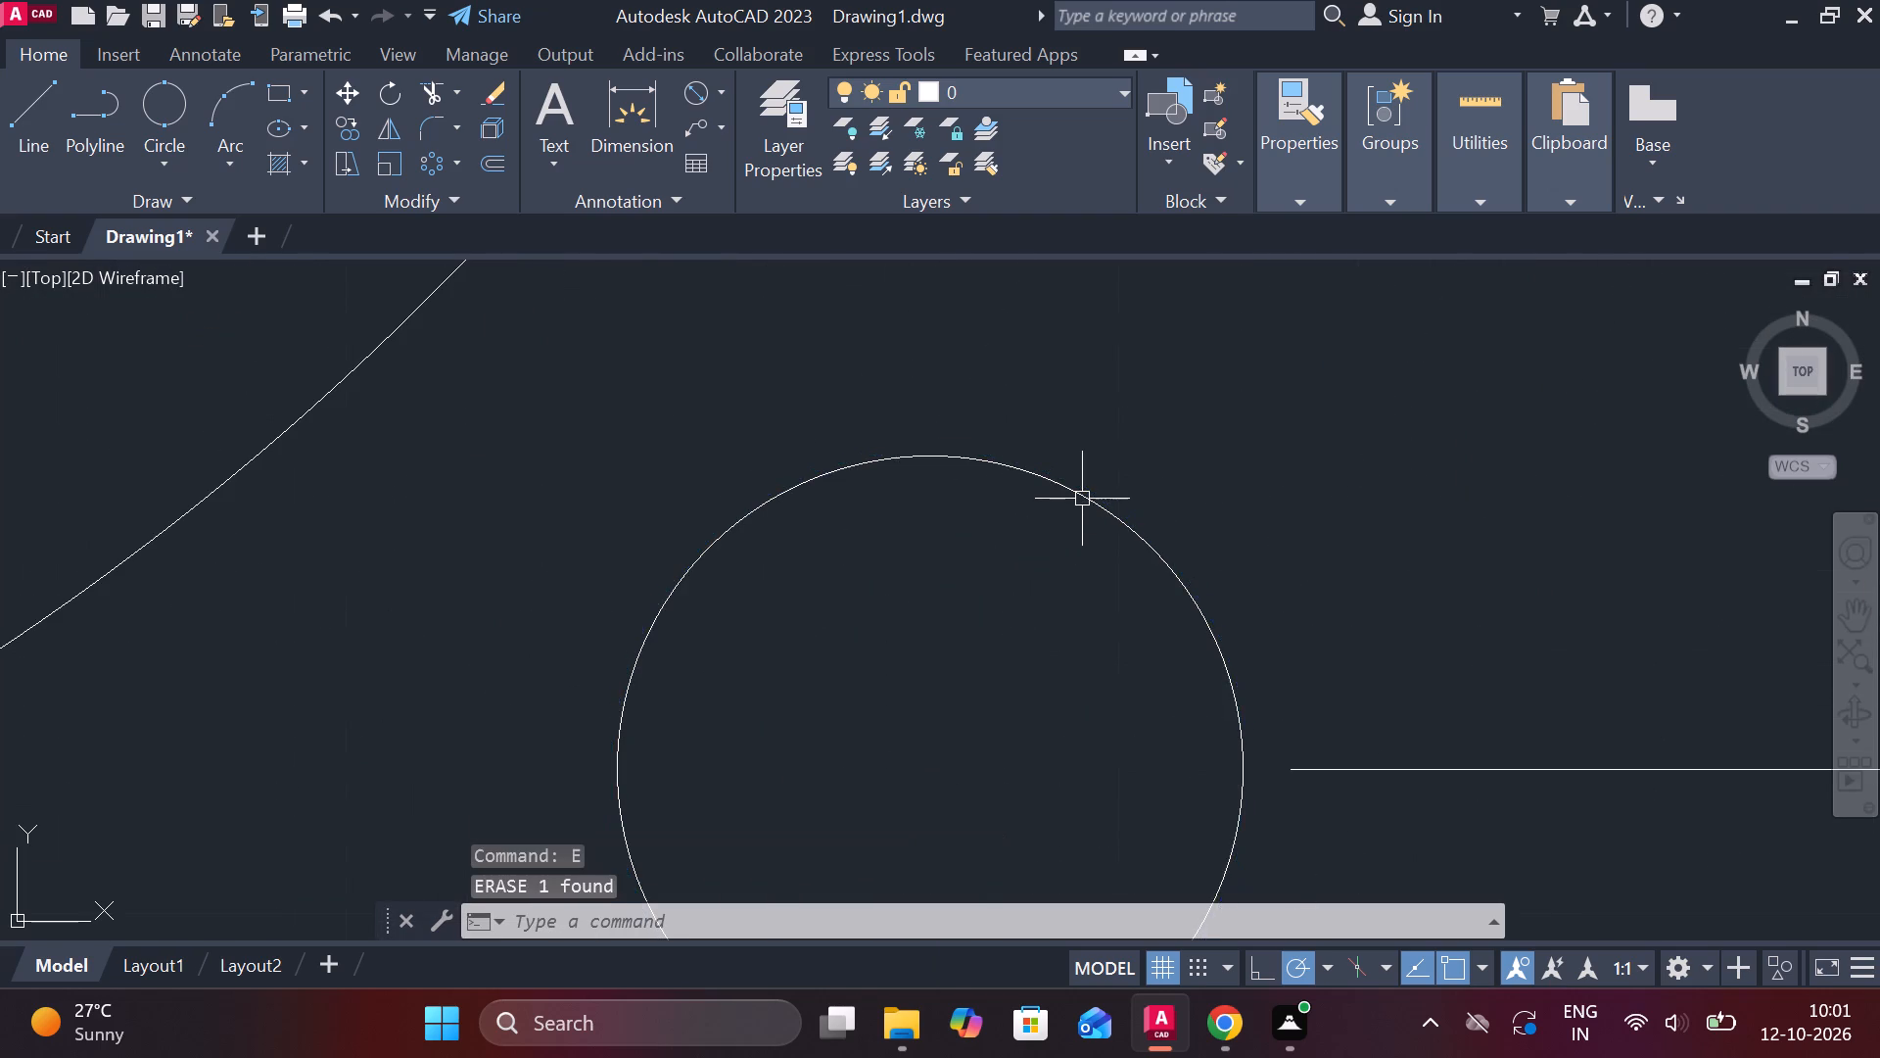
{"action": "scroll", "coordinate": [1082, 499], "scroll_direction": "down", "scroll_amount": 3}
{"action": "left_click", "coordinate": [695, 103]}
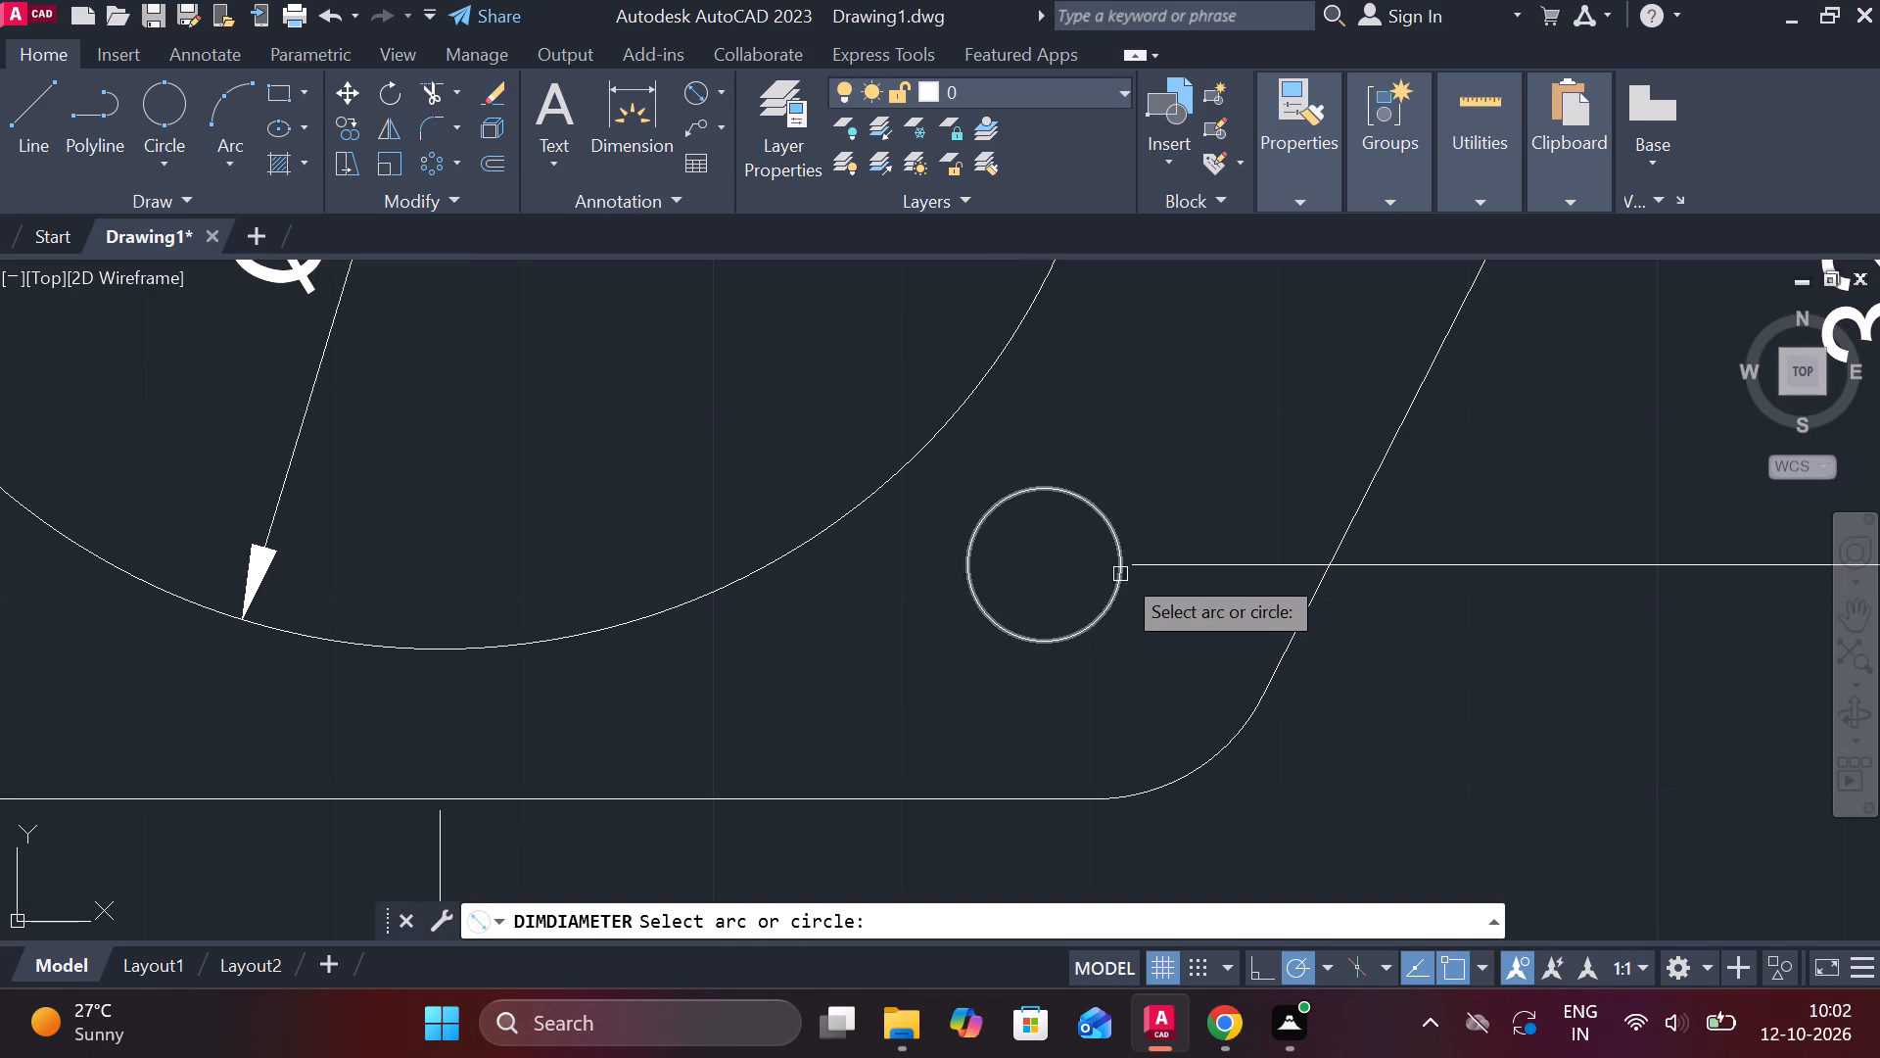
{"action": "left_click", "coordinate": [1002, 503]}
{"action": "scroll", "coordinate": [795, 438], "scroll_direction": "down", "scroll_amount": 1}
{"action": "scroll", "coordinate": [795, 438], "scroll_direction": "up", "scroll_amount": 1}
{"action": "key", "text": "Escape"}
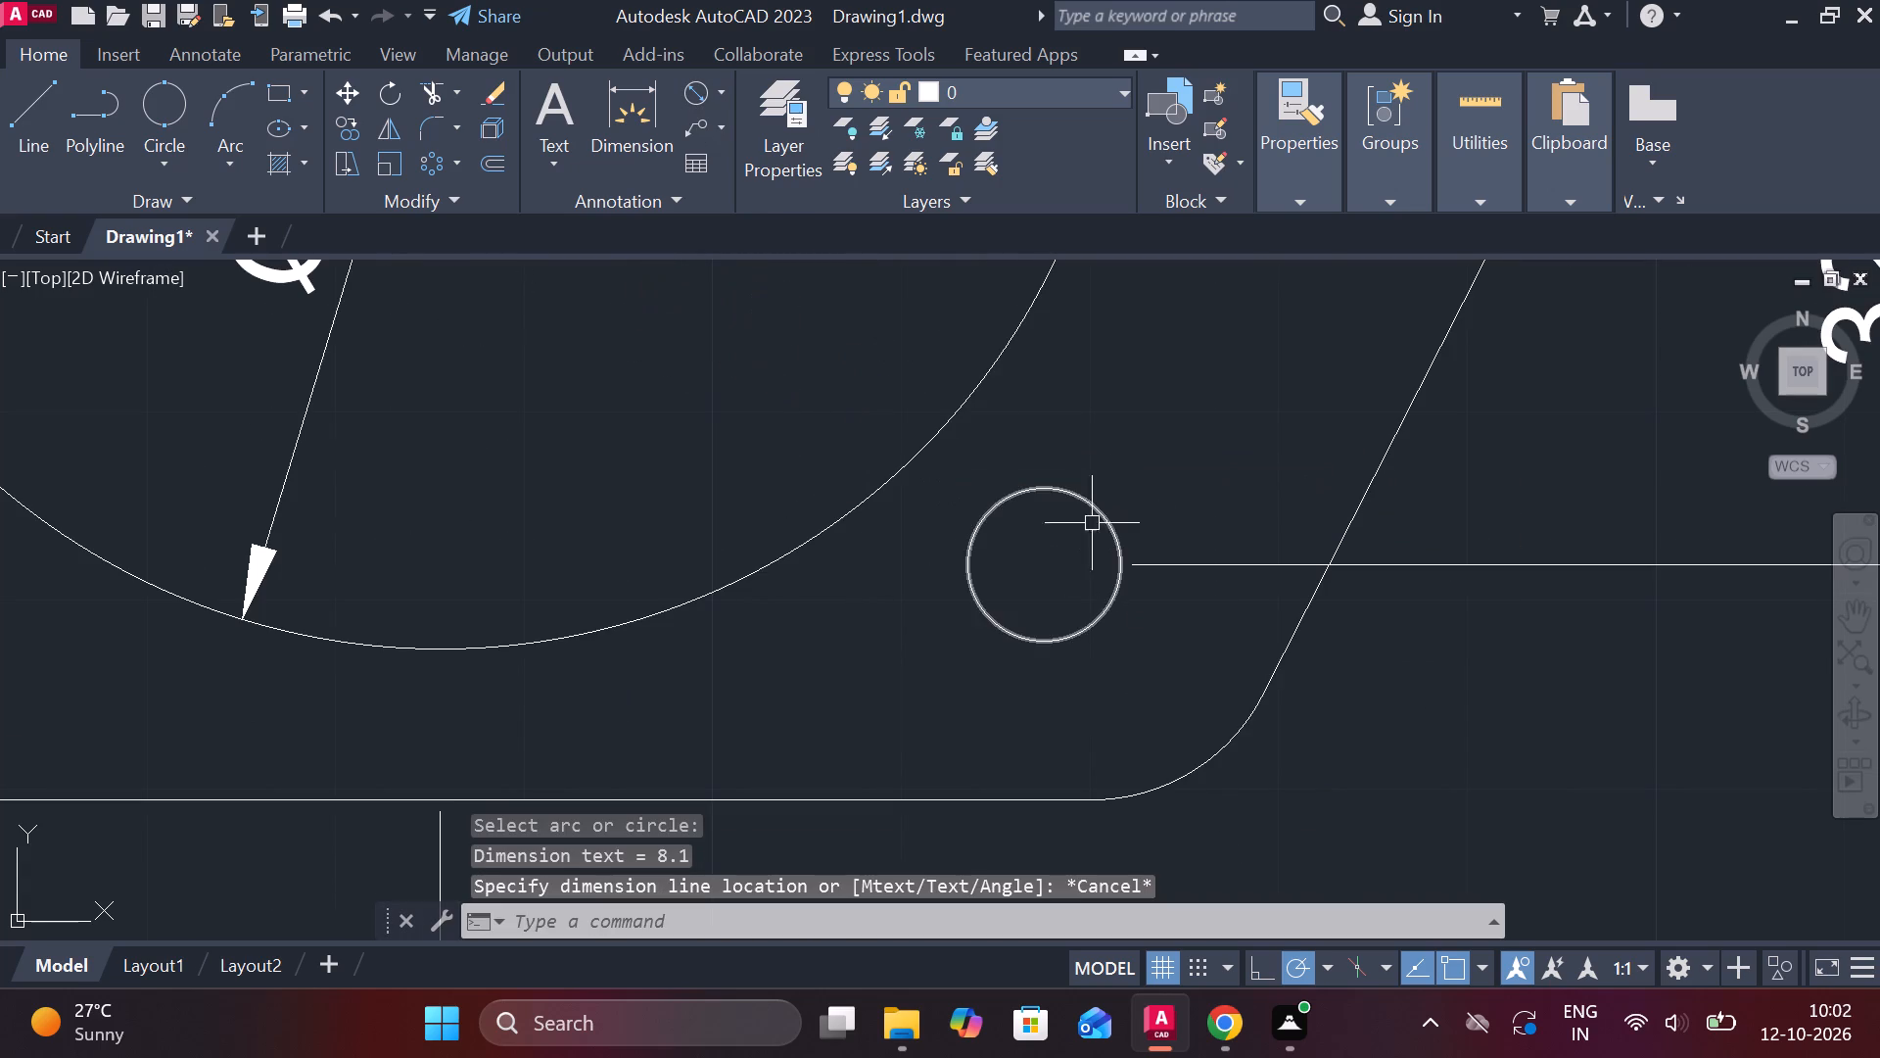
Draw an 8.3 diameter circle centred on the small hole at the lower right of the Ø72.1 circle.
{"action": "type", "text": "c"}
{"action": "key", "text": "space"}
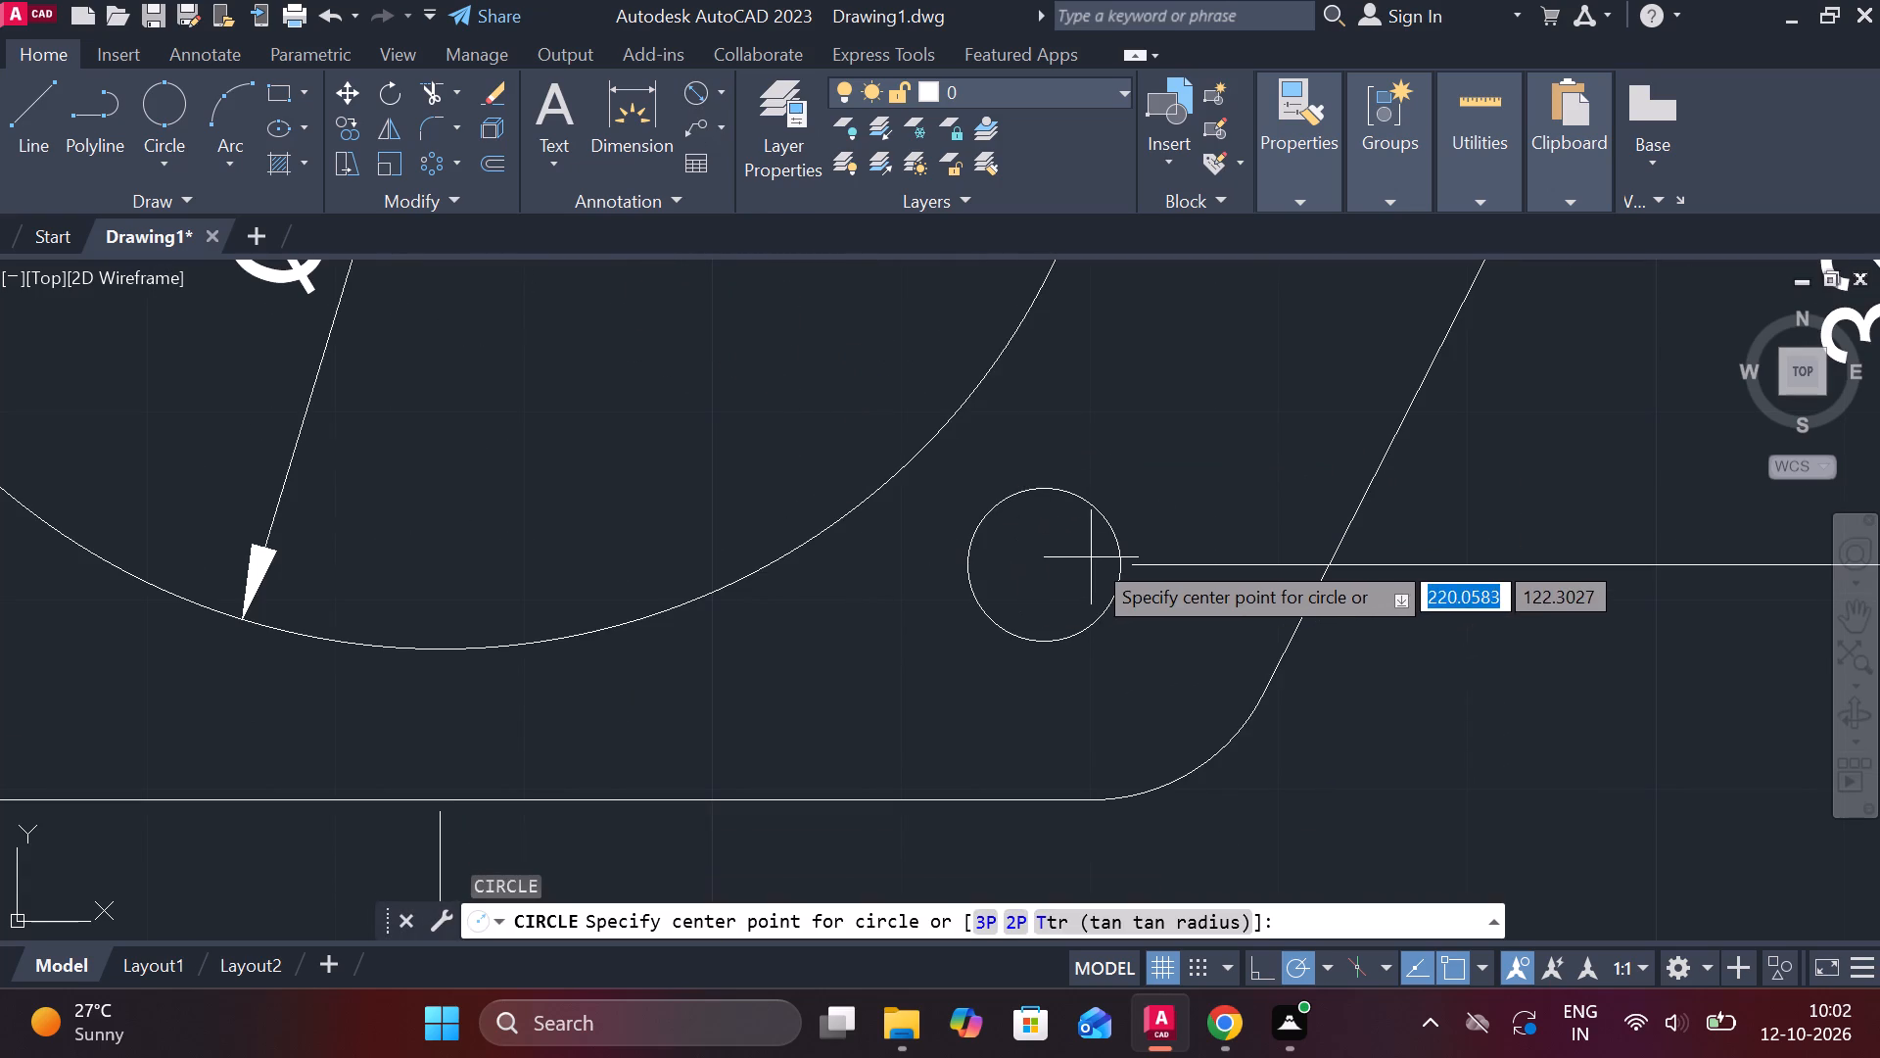
{"action": "left_click", "coordinate": [1037, 564]}
{"action": "type", "text": "d"}
{"action": "key", "text": "space"}
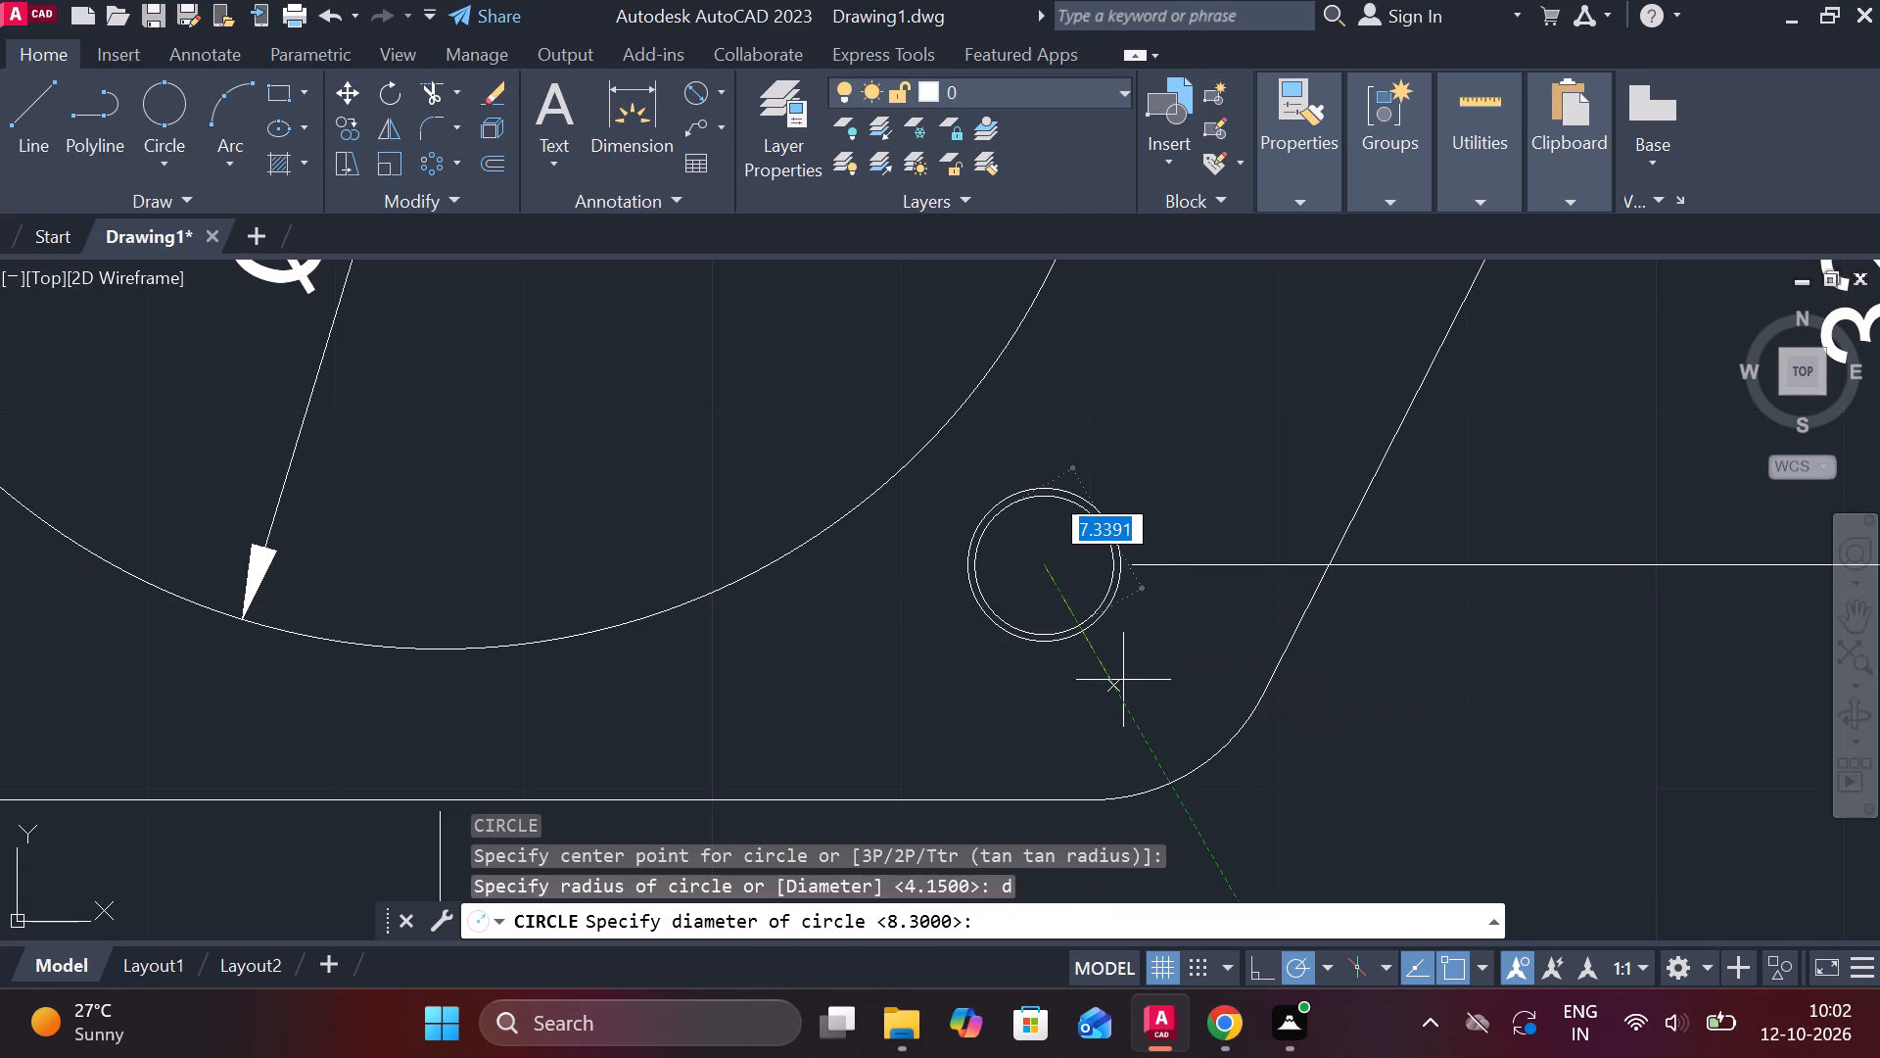
{"action": "type", "text": "8."}
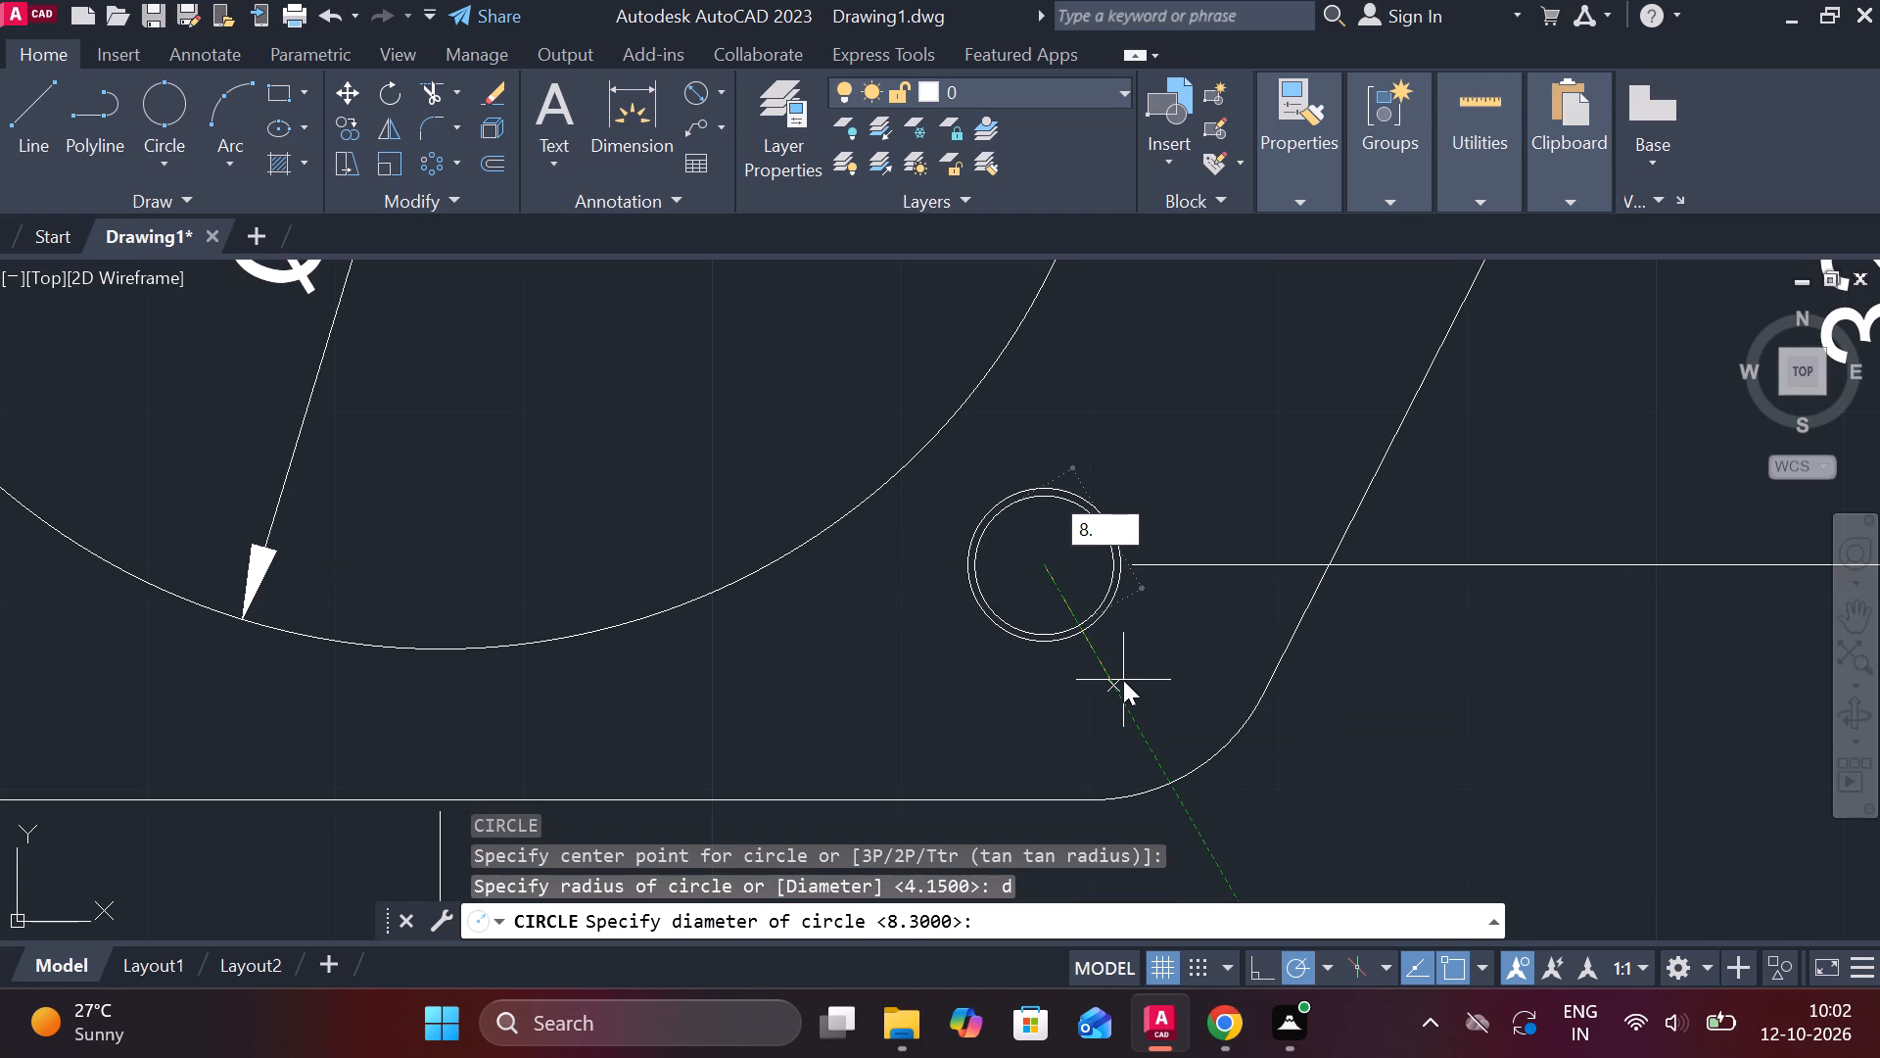
{"action": "type", "text": "3"}
{"action": "key", "text": "space"}
Add a diameter dimension to the outer circle of the lower-right small hole, with text to its upper left inside the large circle.
{"action": "scroll", "coordinate": [1093, 571], "scroll_direction": "up", "scroll_amount": 2}
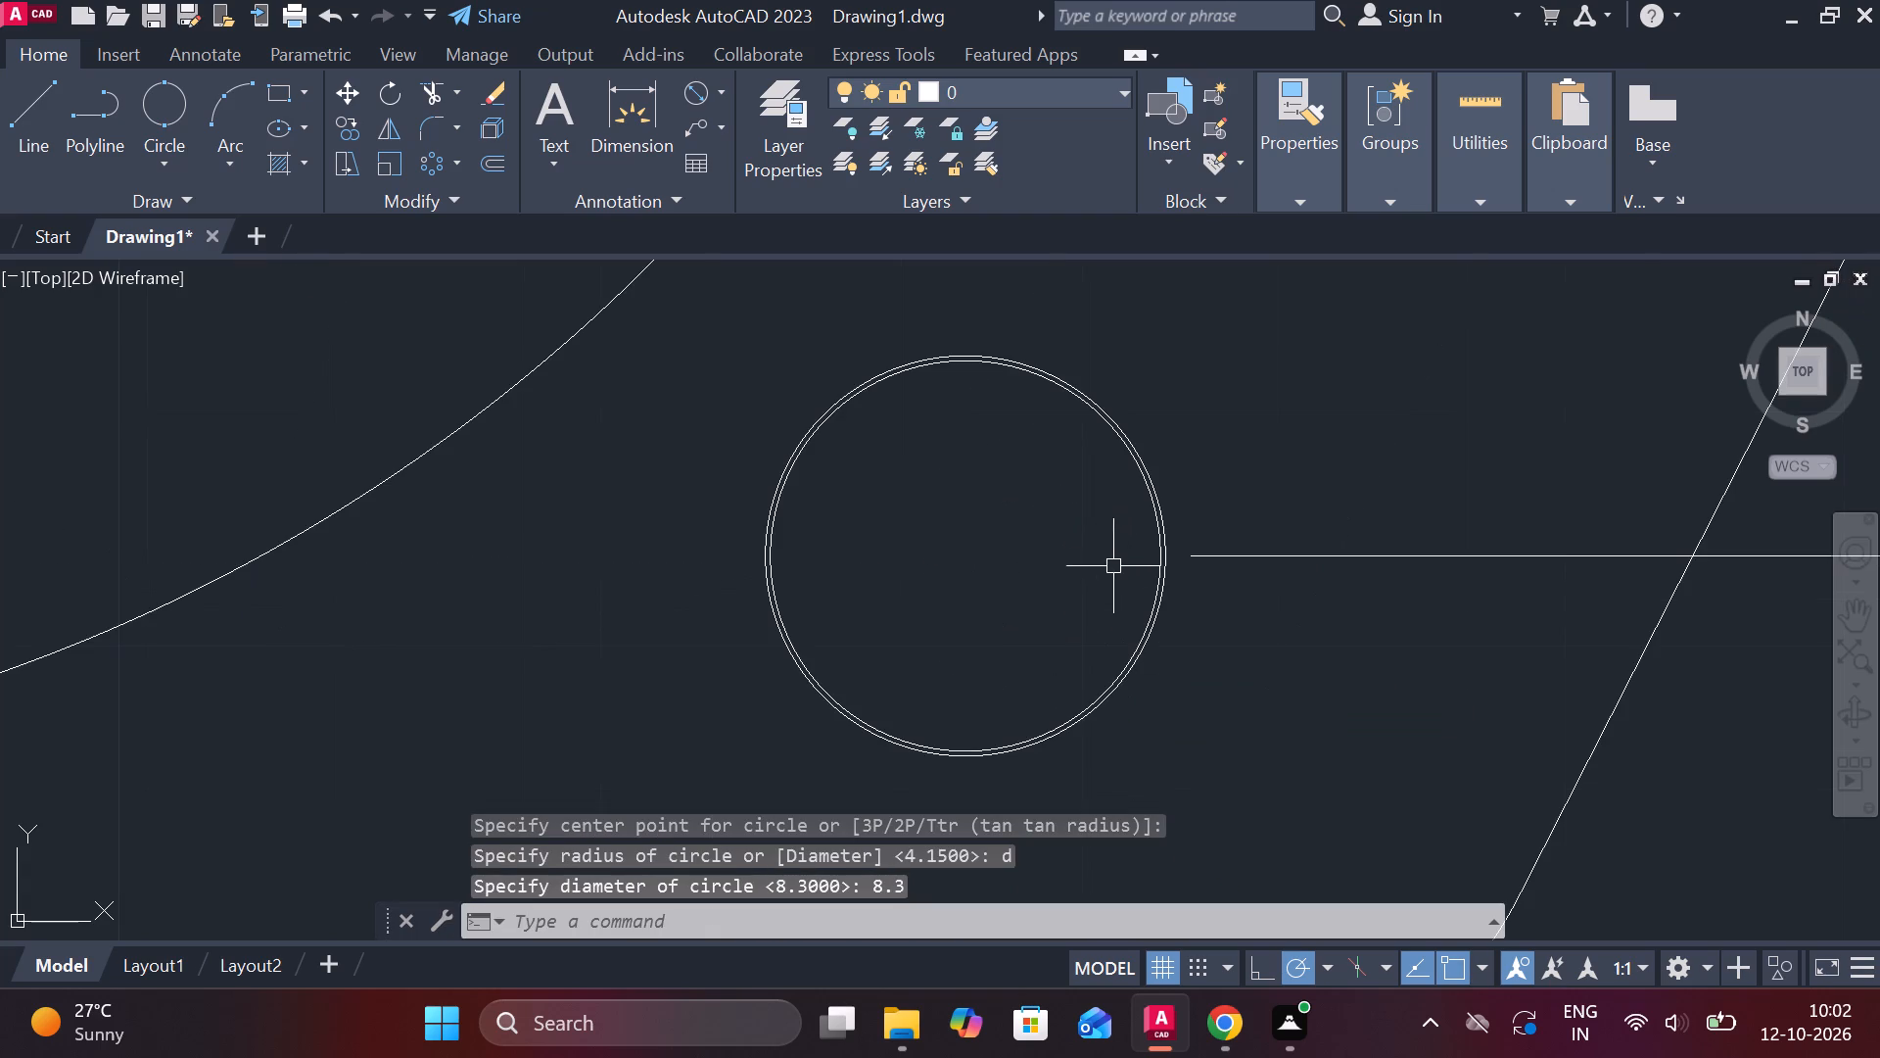
{"action": "scroll", "coordinate": [1165, 514], "scroll_direction": "up", "scroll_amount": 3}
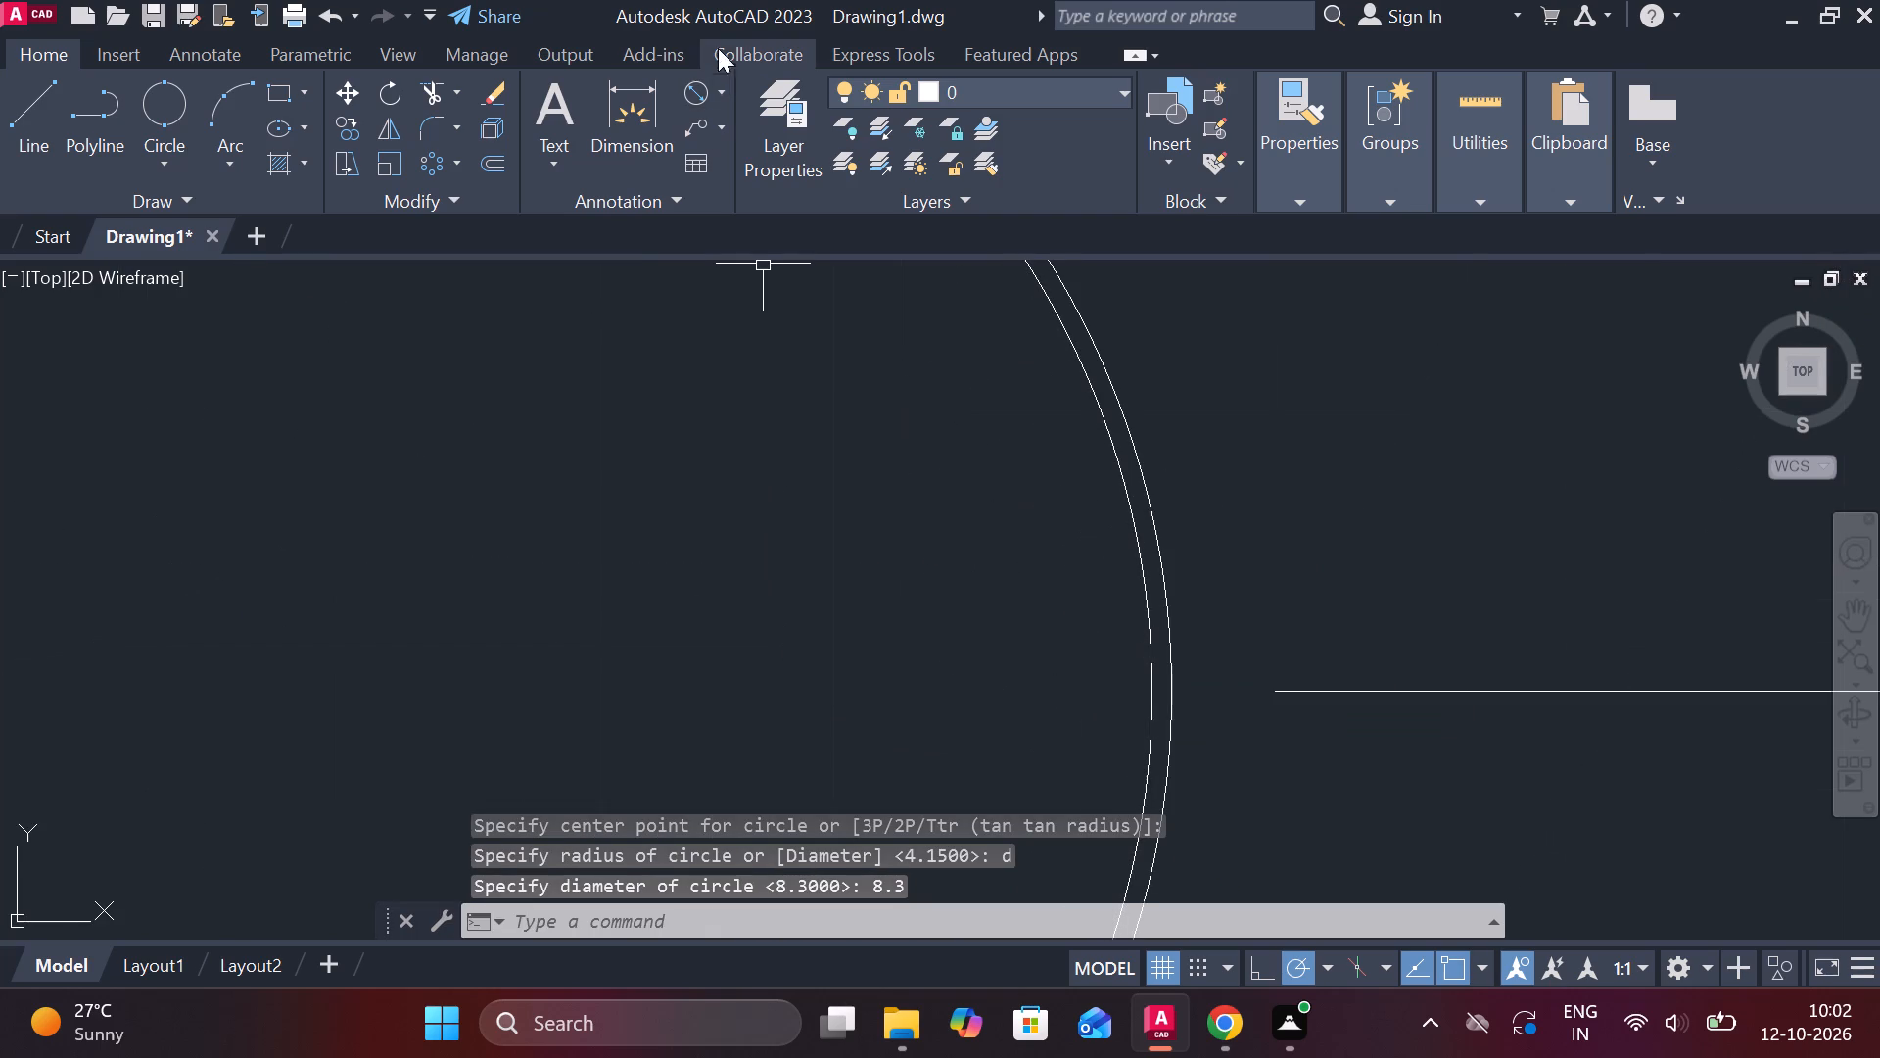
{"action": "left_click", "coordinate": [696, 101]}
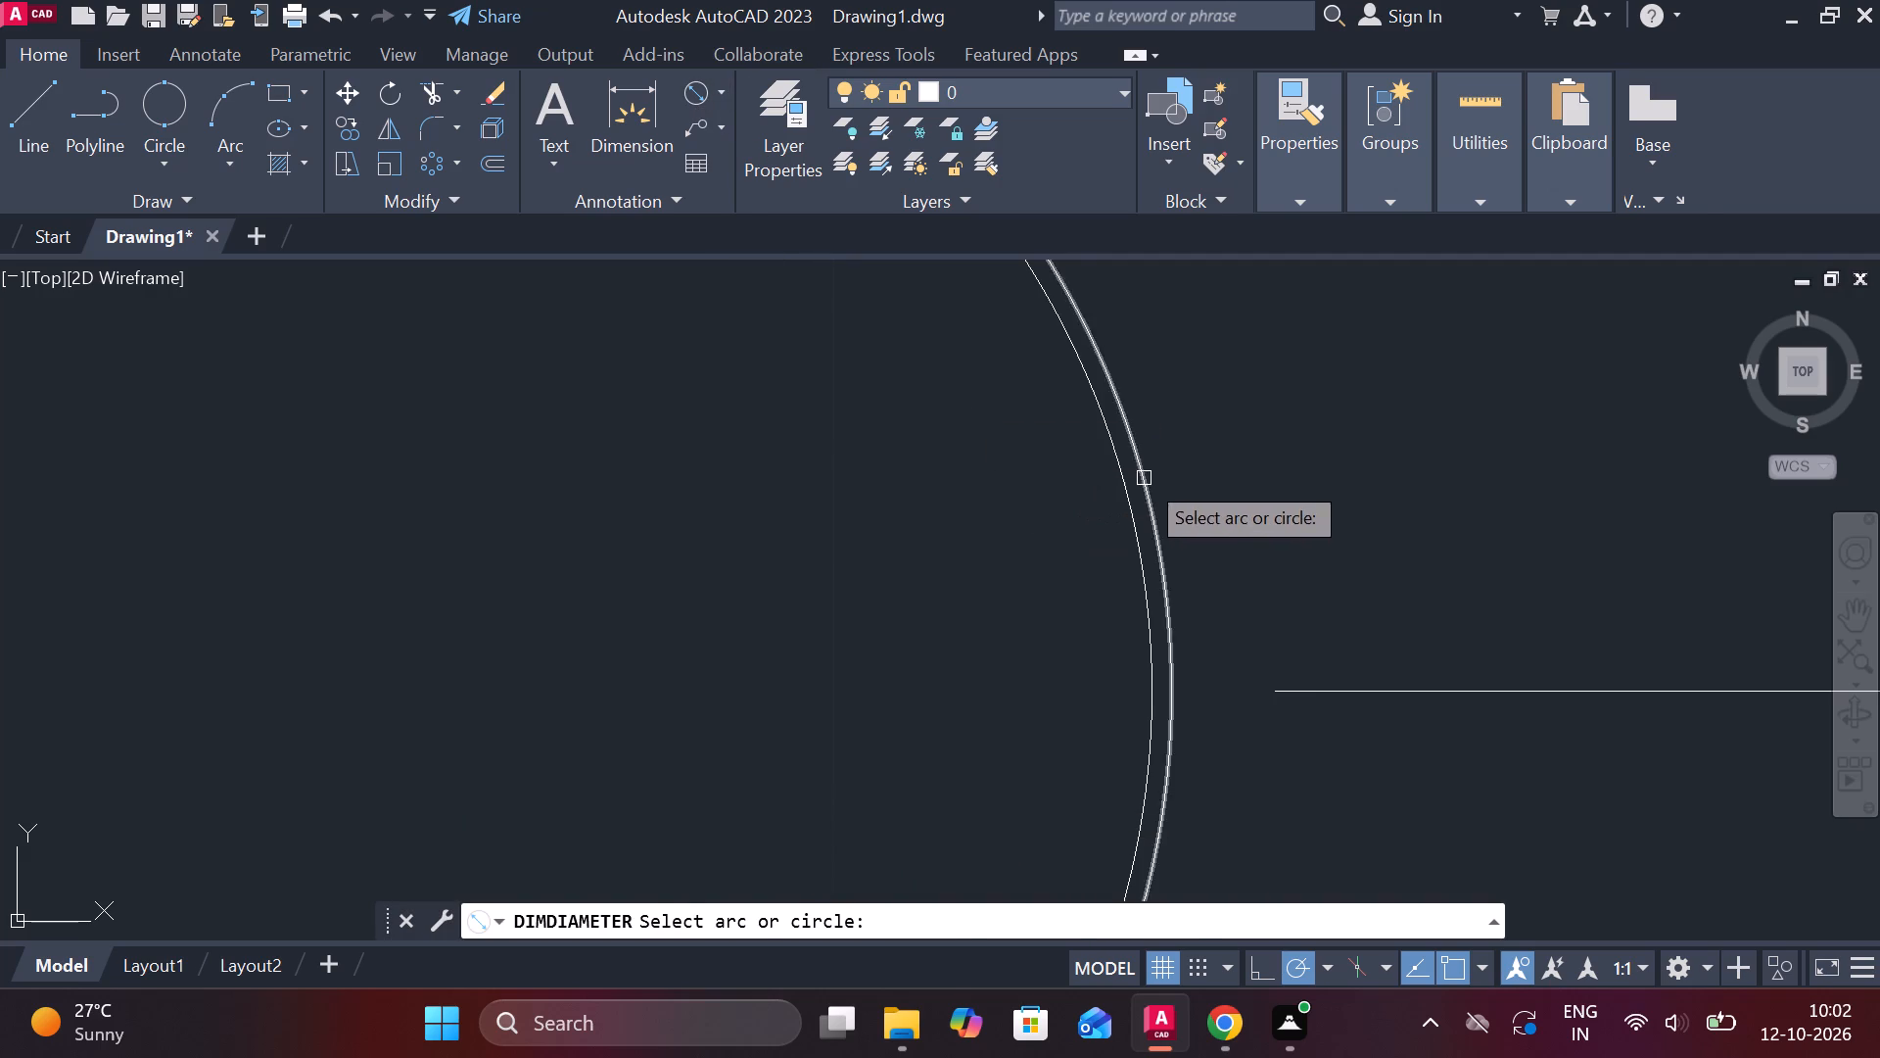
{"action": "left_click", "coordinate": [1144, 478]}
{"action": "scroll", "coordinate": [1211, 413], "scroll_direction": "down", "scroll_amount": 3}
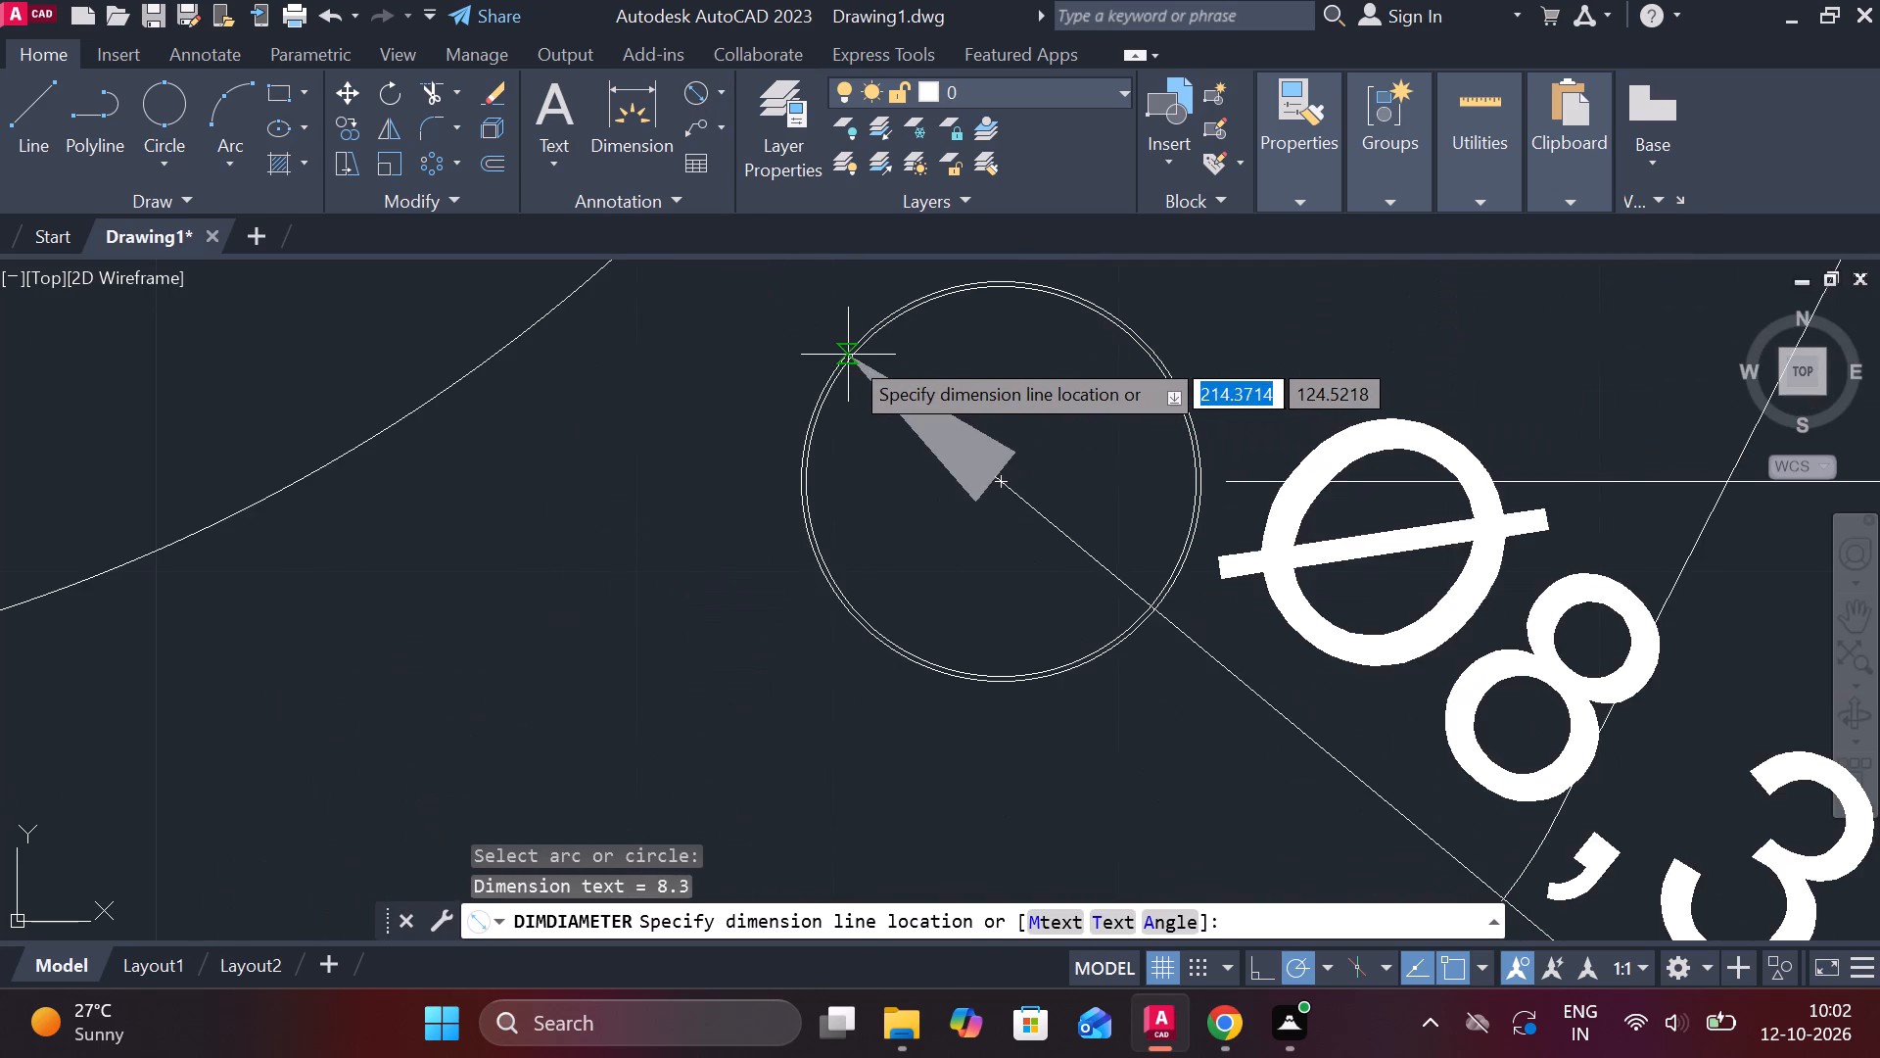
{"action": "scroll", "coordinate": [763, 347], "scroll_direction": "up", "scroll_amount": 3}
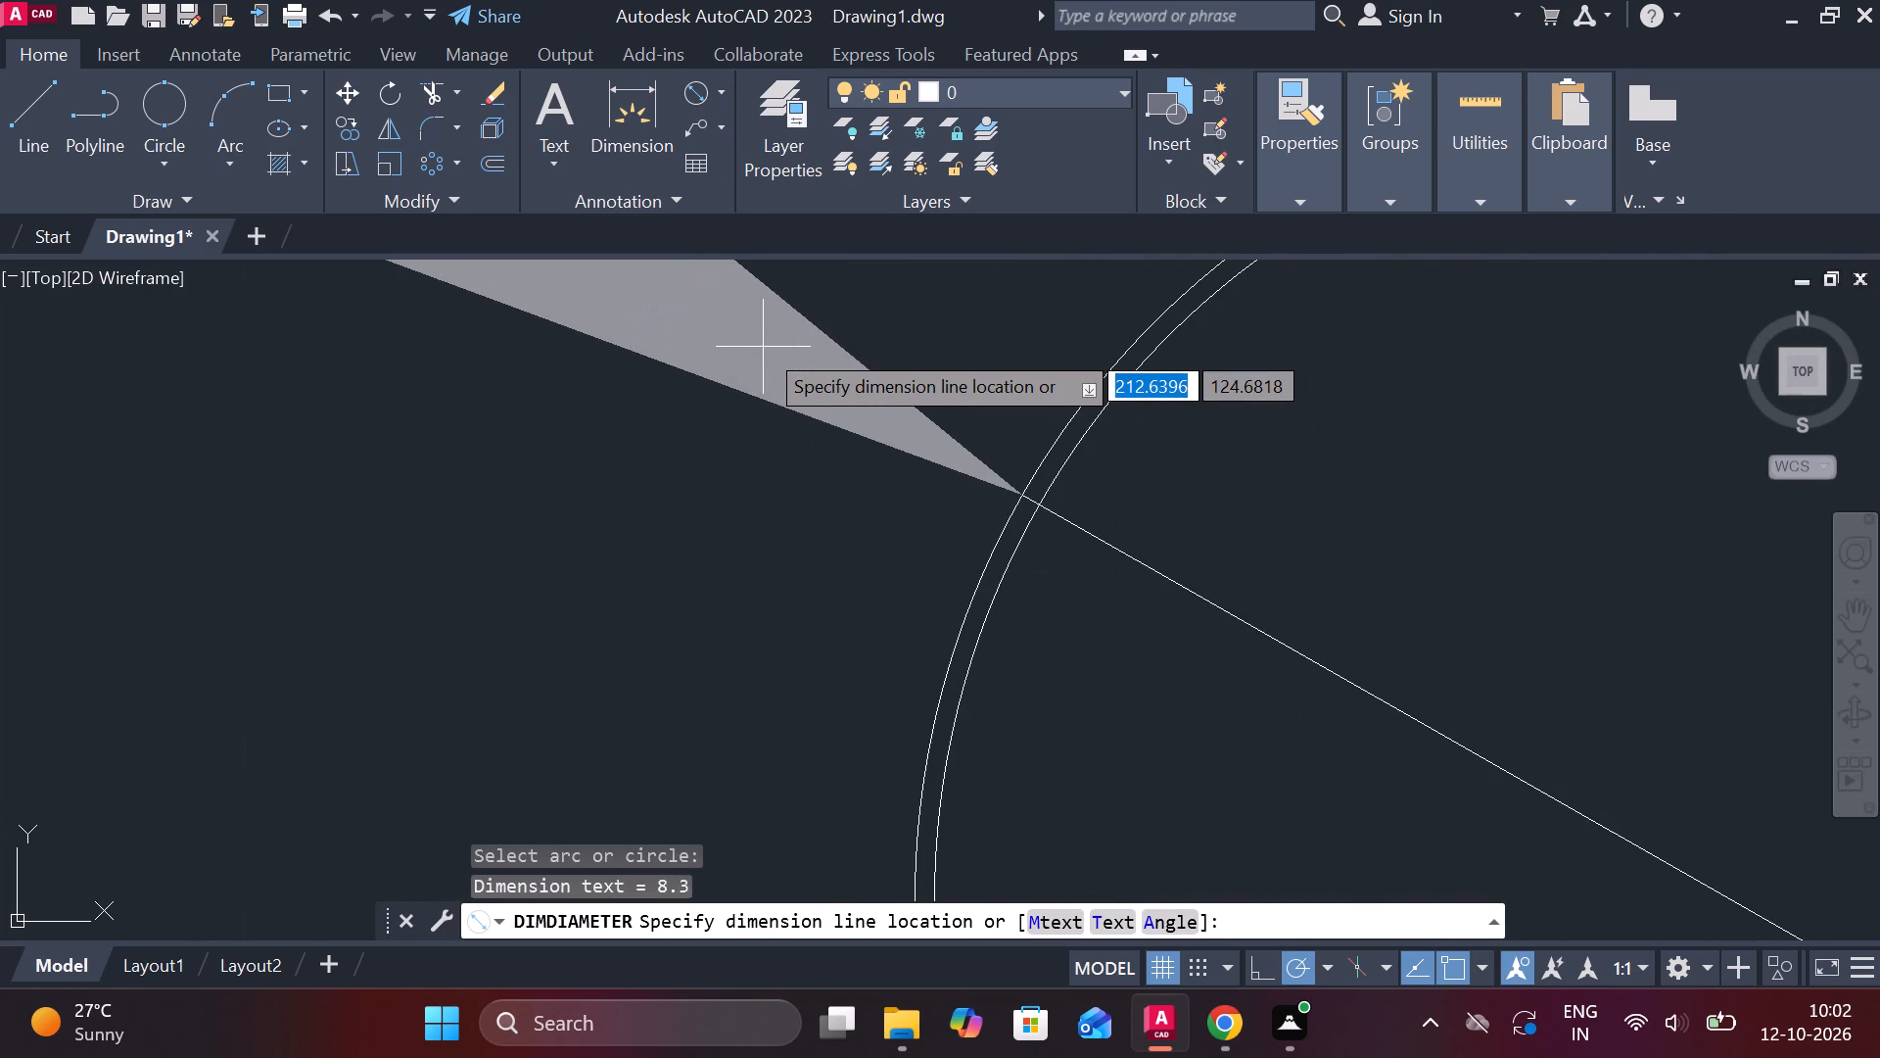
{"action": "scroll", "coordinate": [763, 347], "scroll_direction": "down", "scroll_amount": 3}
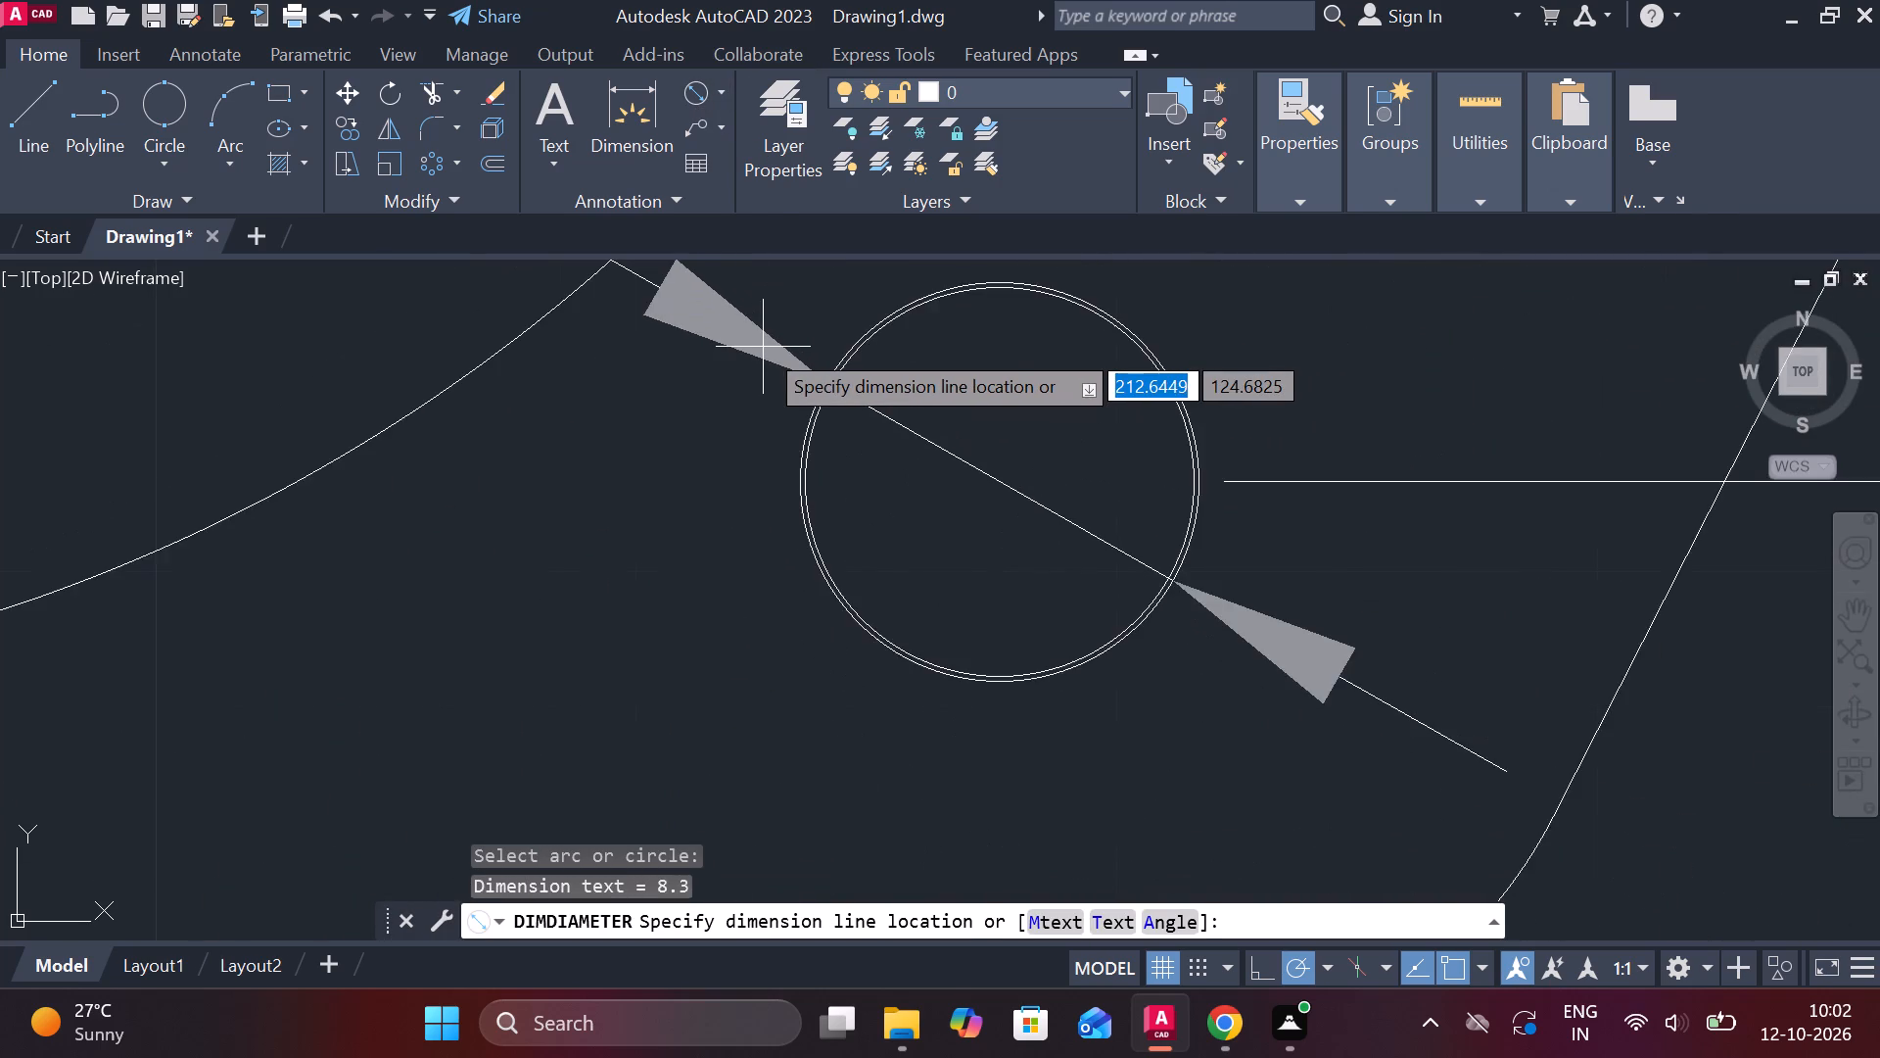
{"action": "scroll", "coordinate": [763, 347], "scroll_direction": "down", "scroll_amount": 1}
{"action": "left_click", "coordinate": [763, 347]}
Erase the inner of the two nearly coincident circles at the lower-right small hole.
{"action": "scroll", "coordinate": [763, 347], "scroll_direction": "up", "scroll_amount": 3}
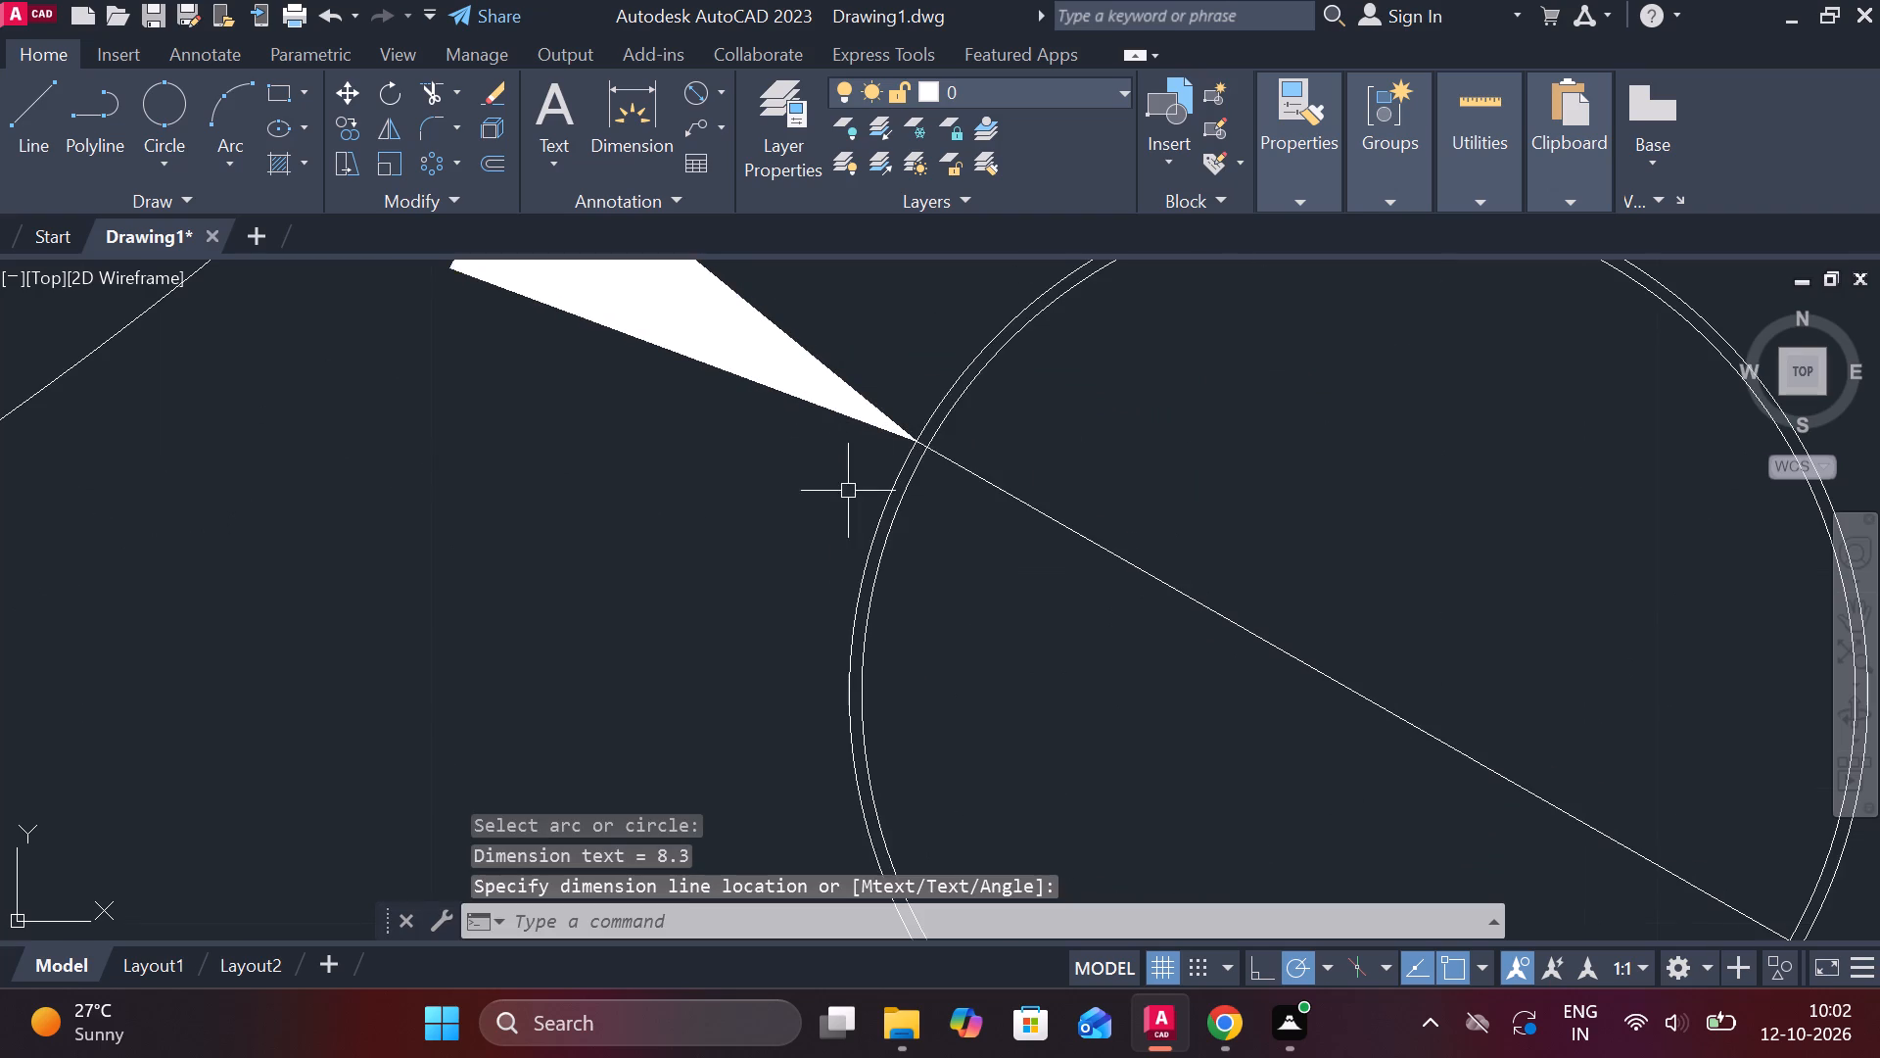
{"action": "key", "text": "Escape"}
{"action": "left_click", "coordinate": [893, 528]}
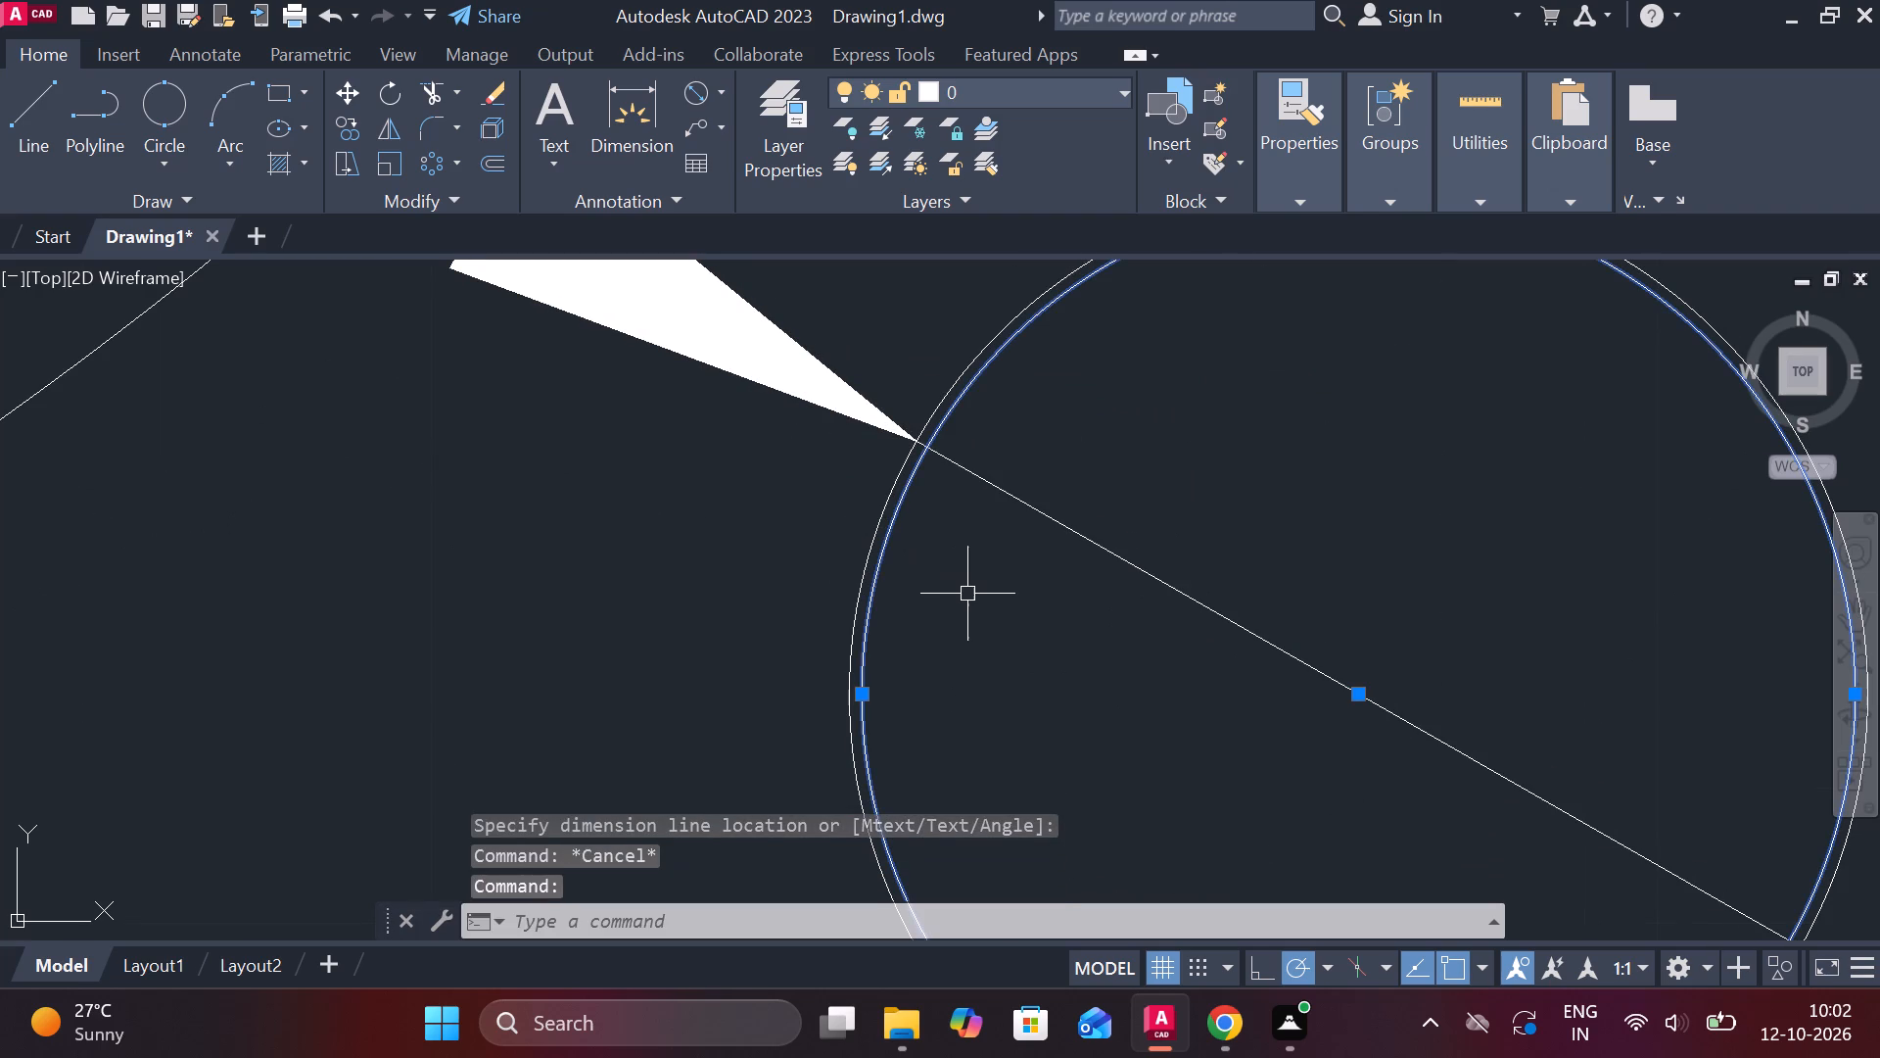
{"action": "type", "text": "e"}
{"action": "key", "text": "space"}
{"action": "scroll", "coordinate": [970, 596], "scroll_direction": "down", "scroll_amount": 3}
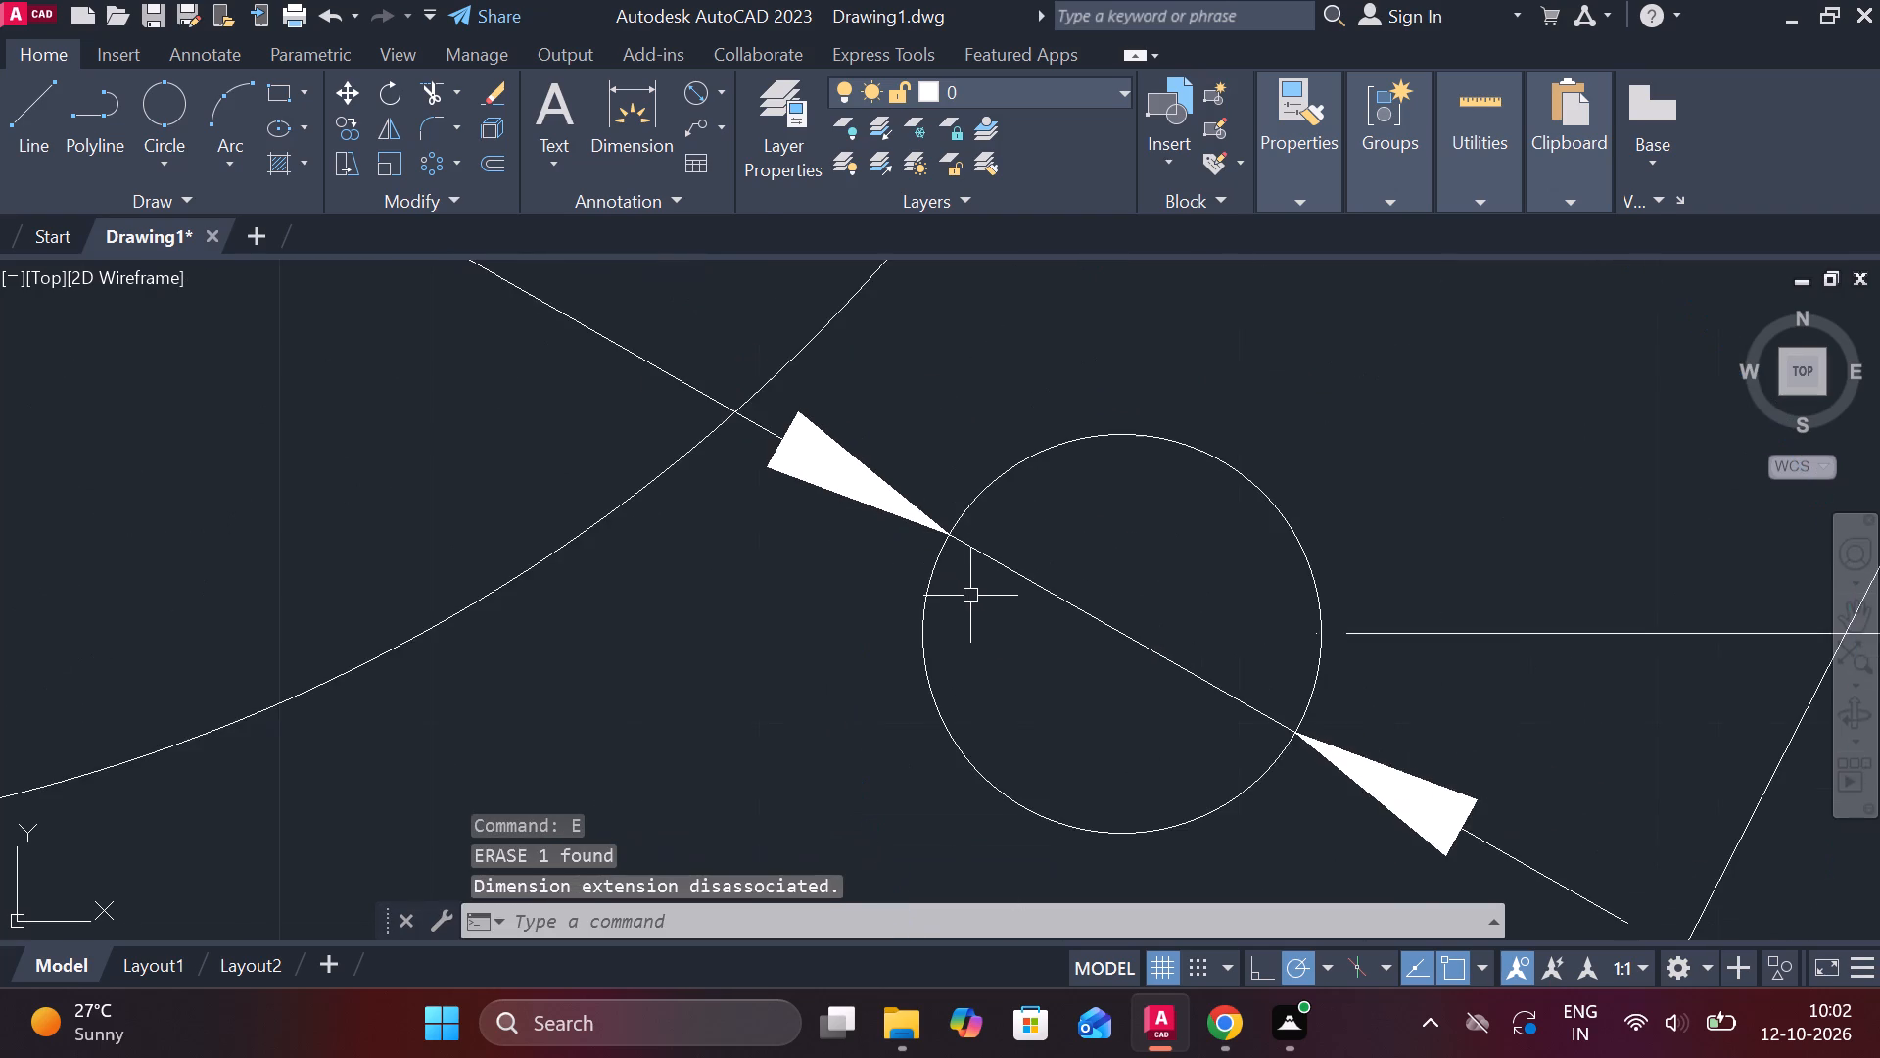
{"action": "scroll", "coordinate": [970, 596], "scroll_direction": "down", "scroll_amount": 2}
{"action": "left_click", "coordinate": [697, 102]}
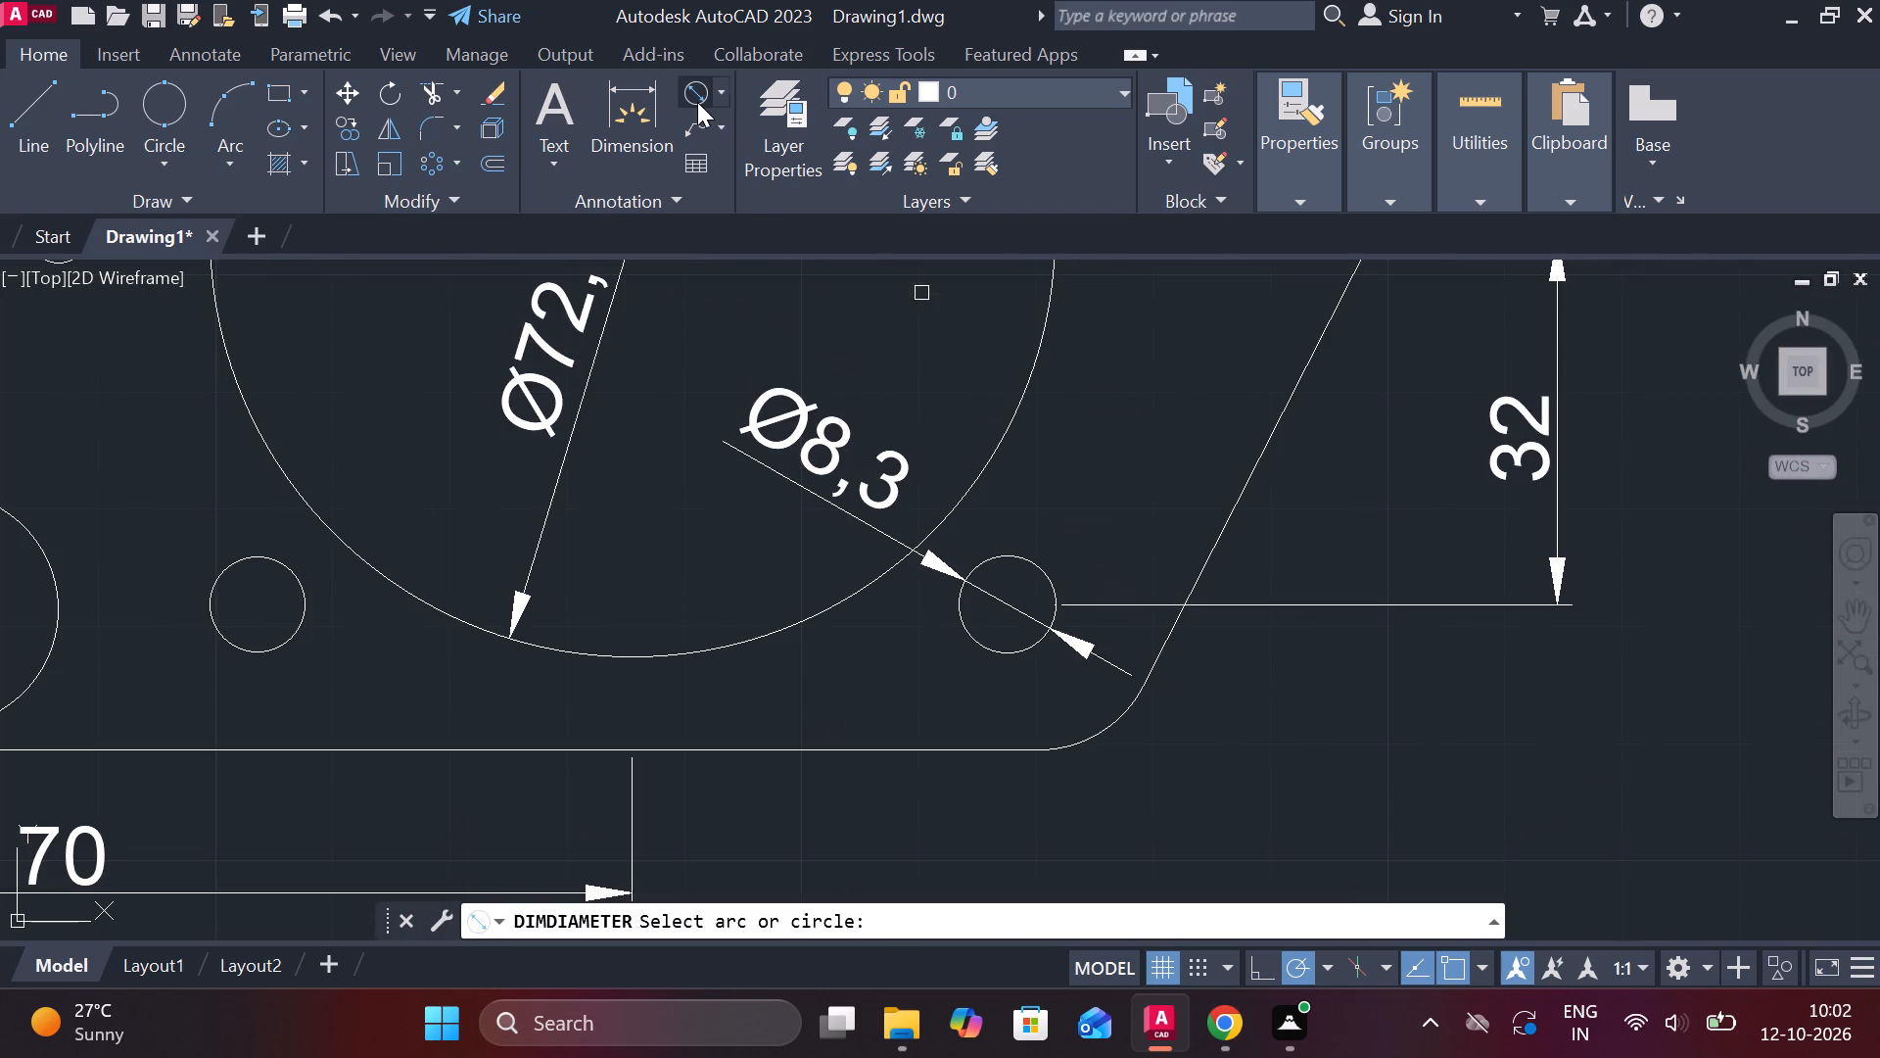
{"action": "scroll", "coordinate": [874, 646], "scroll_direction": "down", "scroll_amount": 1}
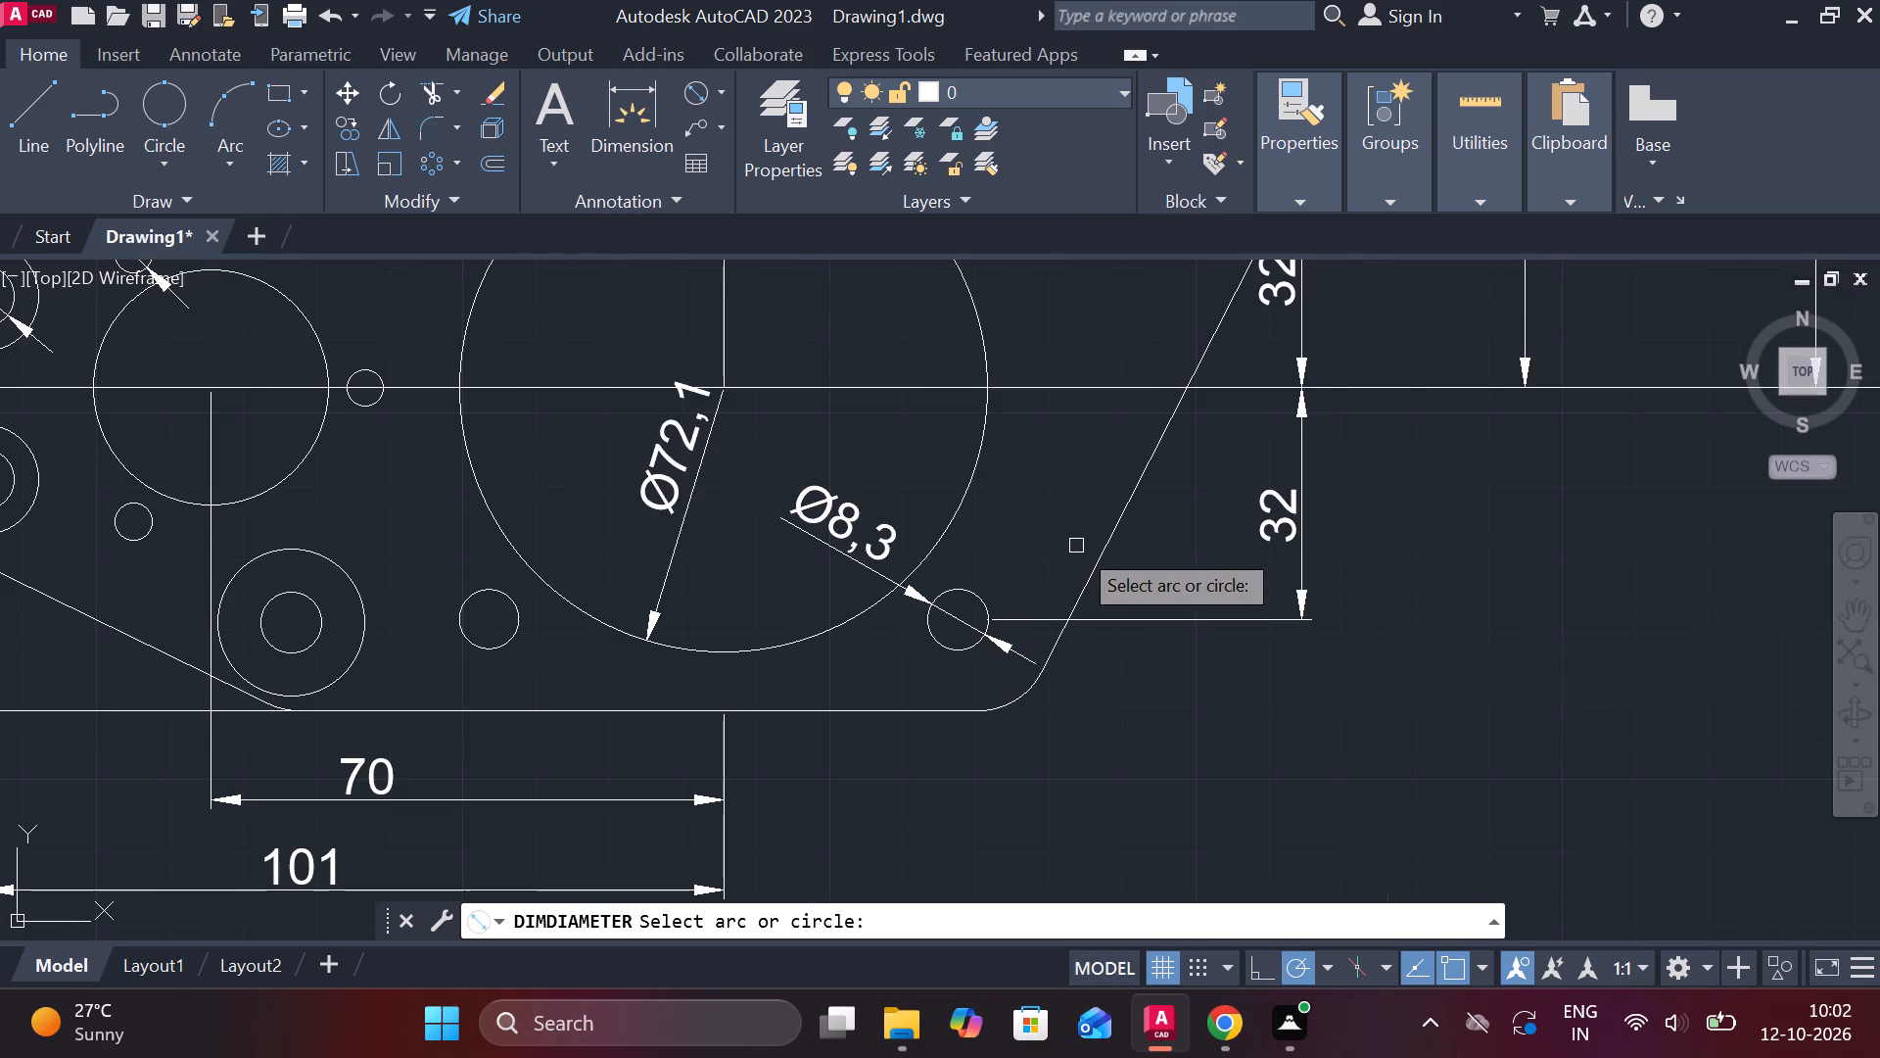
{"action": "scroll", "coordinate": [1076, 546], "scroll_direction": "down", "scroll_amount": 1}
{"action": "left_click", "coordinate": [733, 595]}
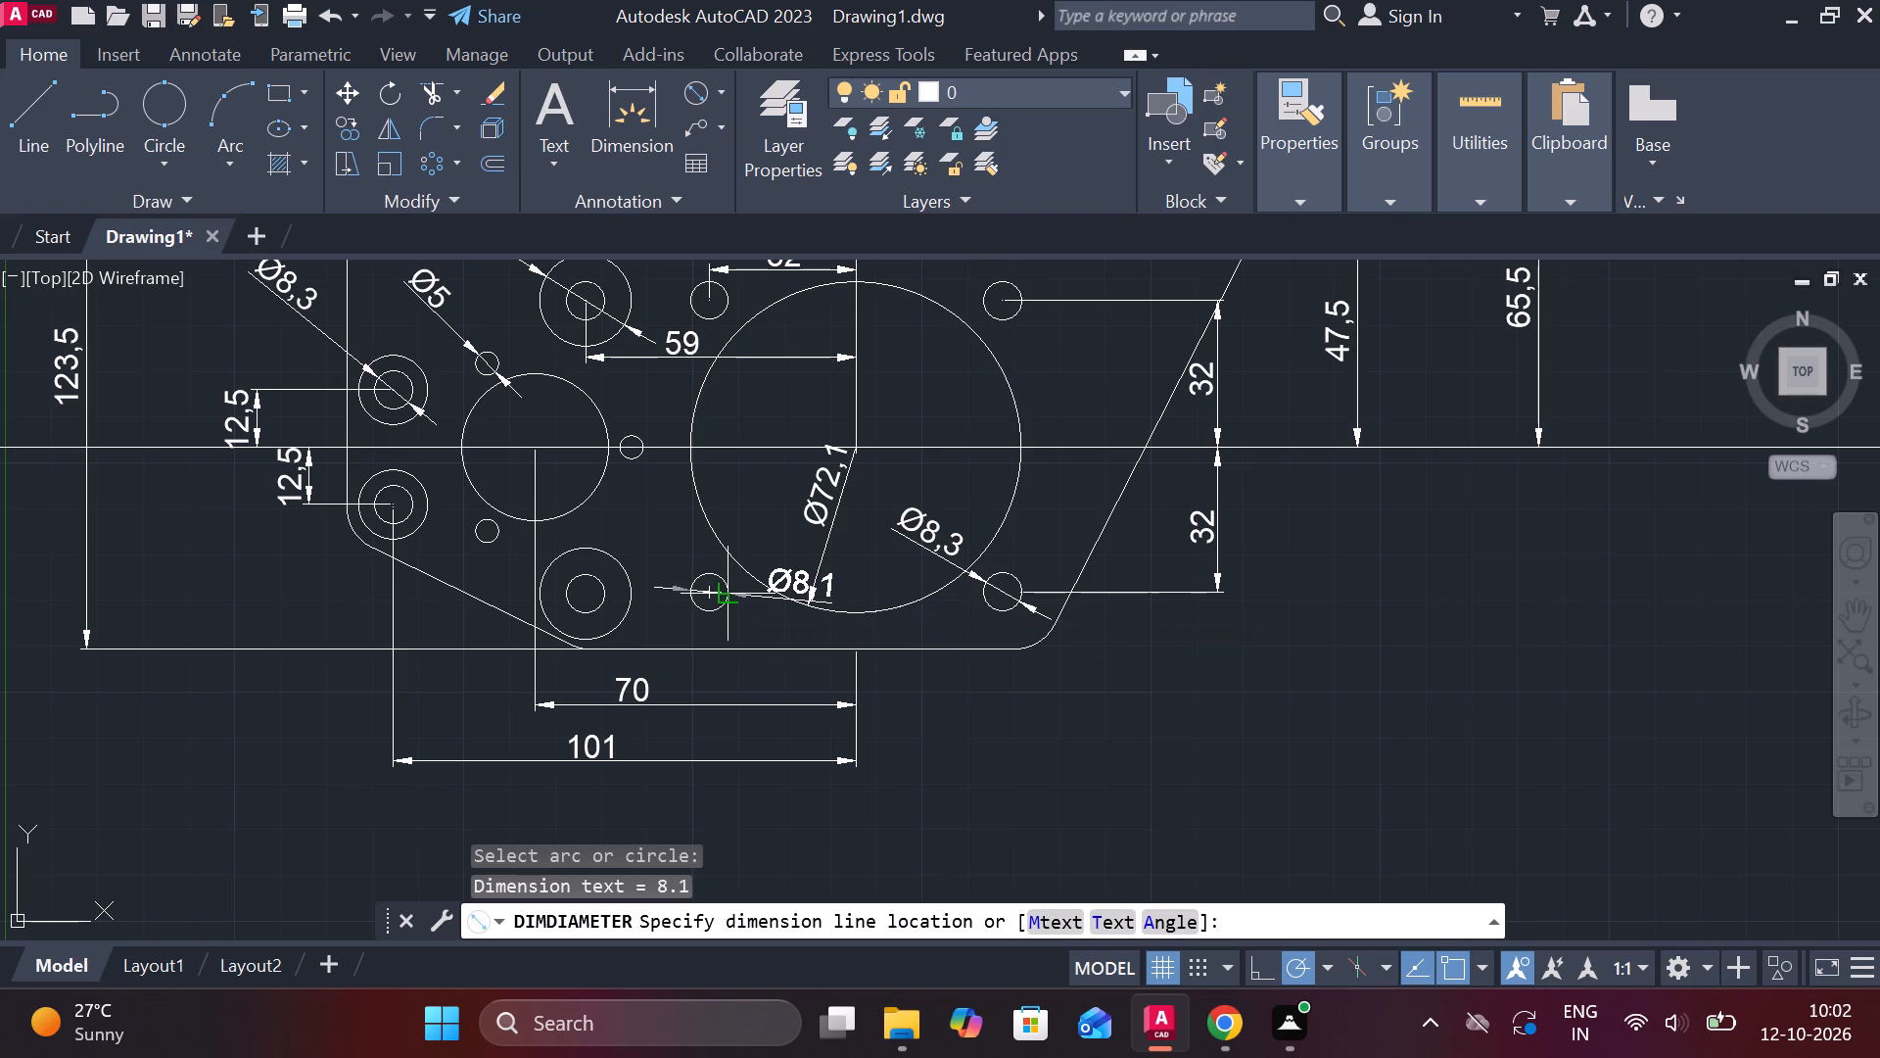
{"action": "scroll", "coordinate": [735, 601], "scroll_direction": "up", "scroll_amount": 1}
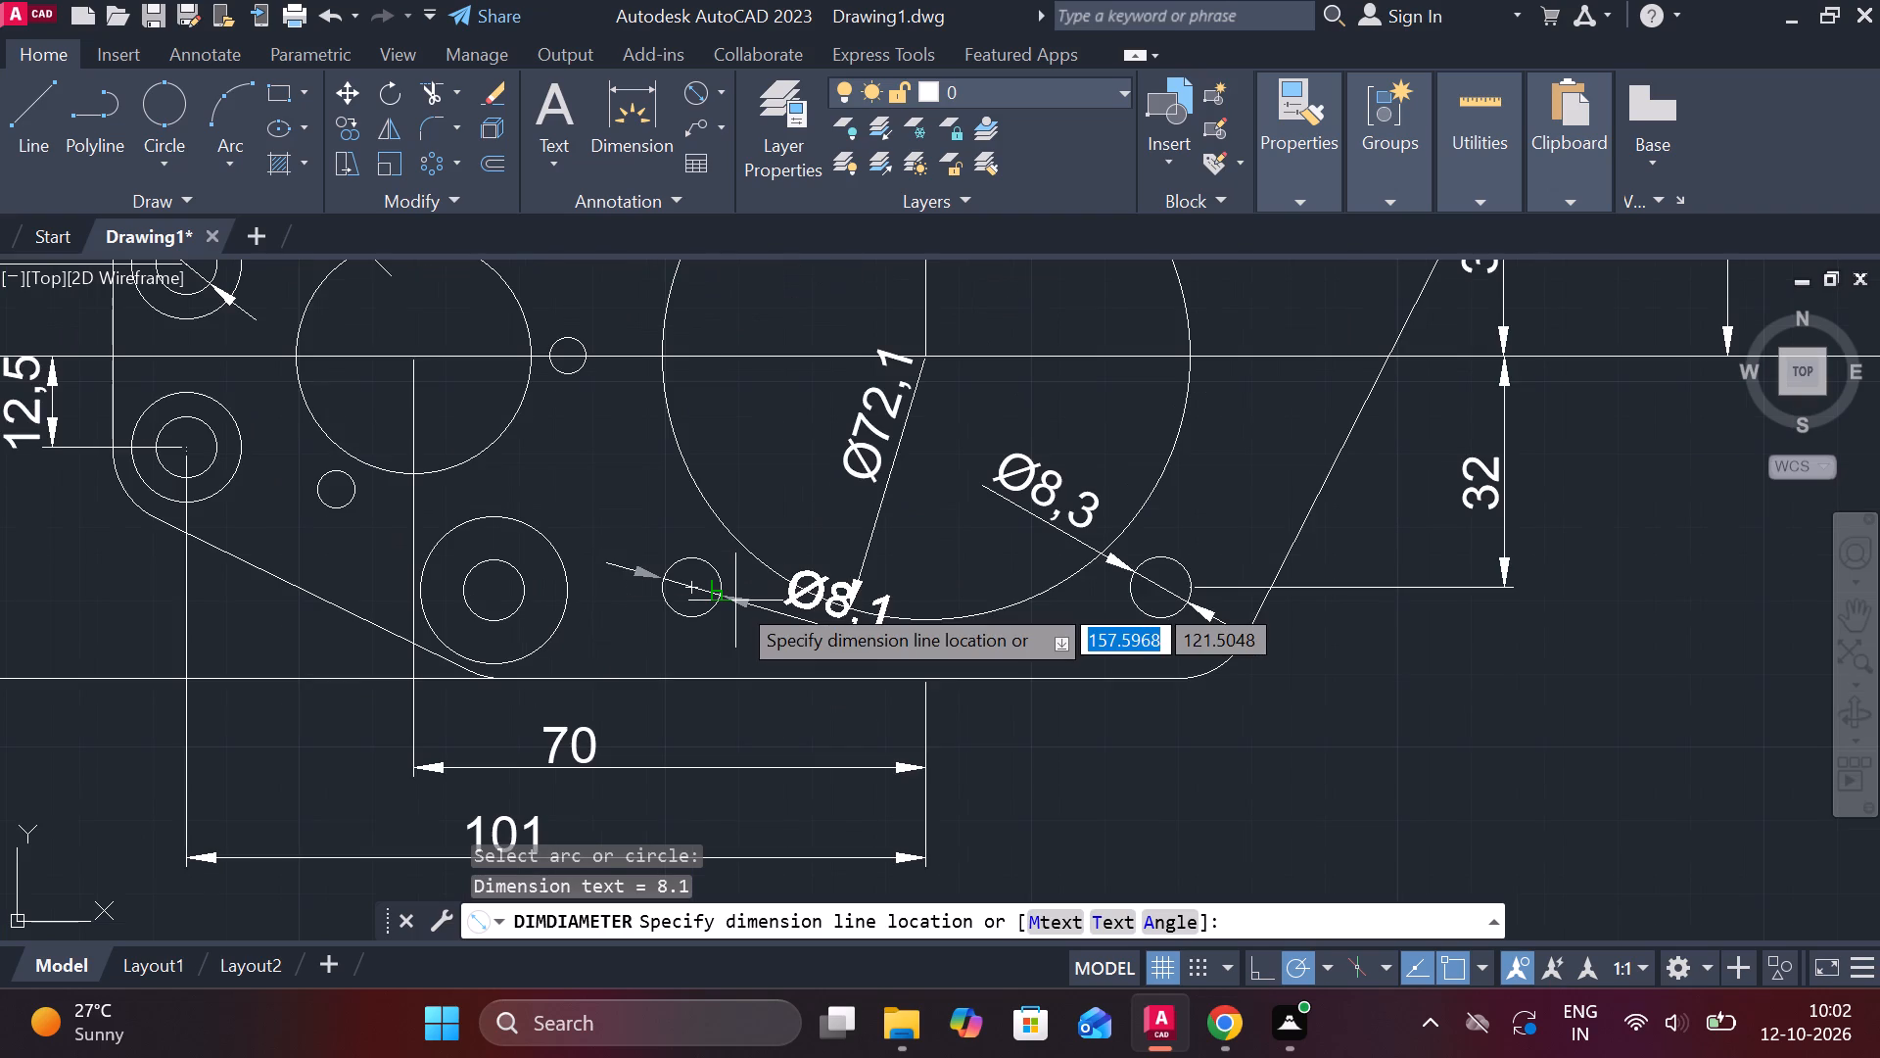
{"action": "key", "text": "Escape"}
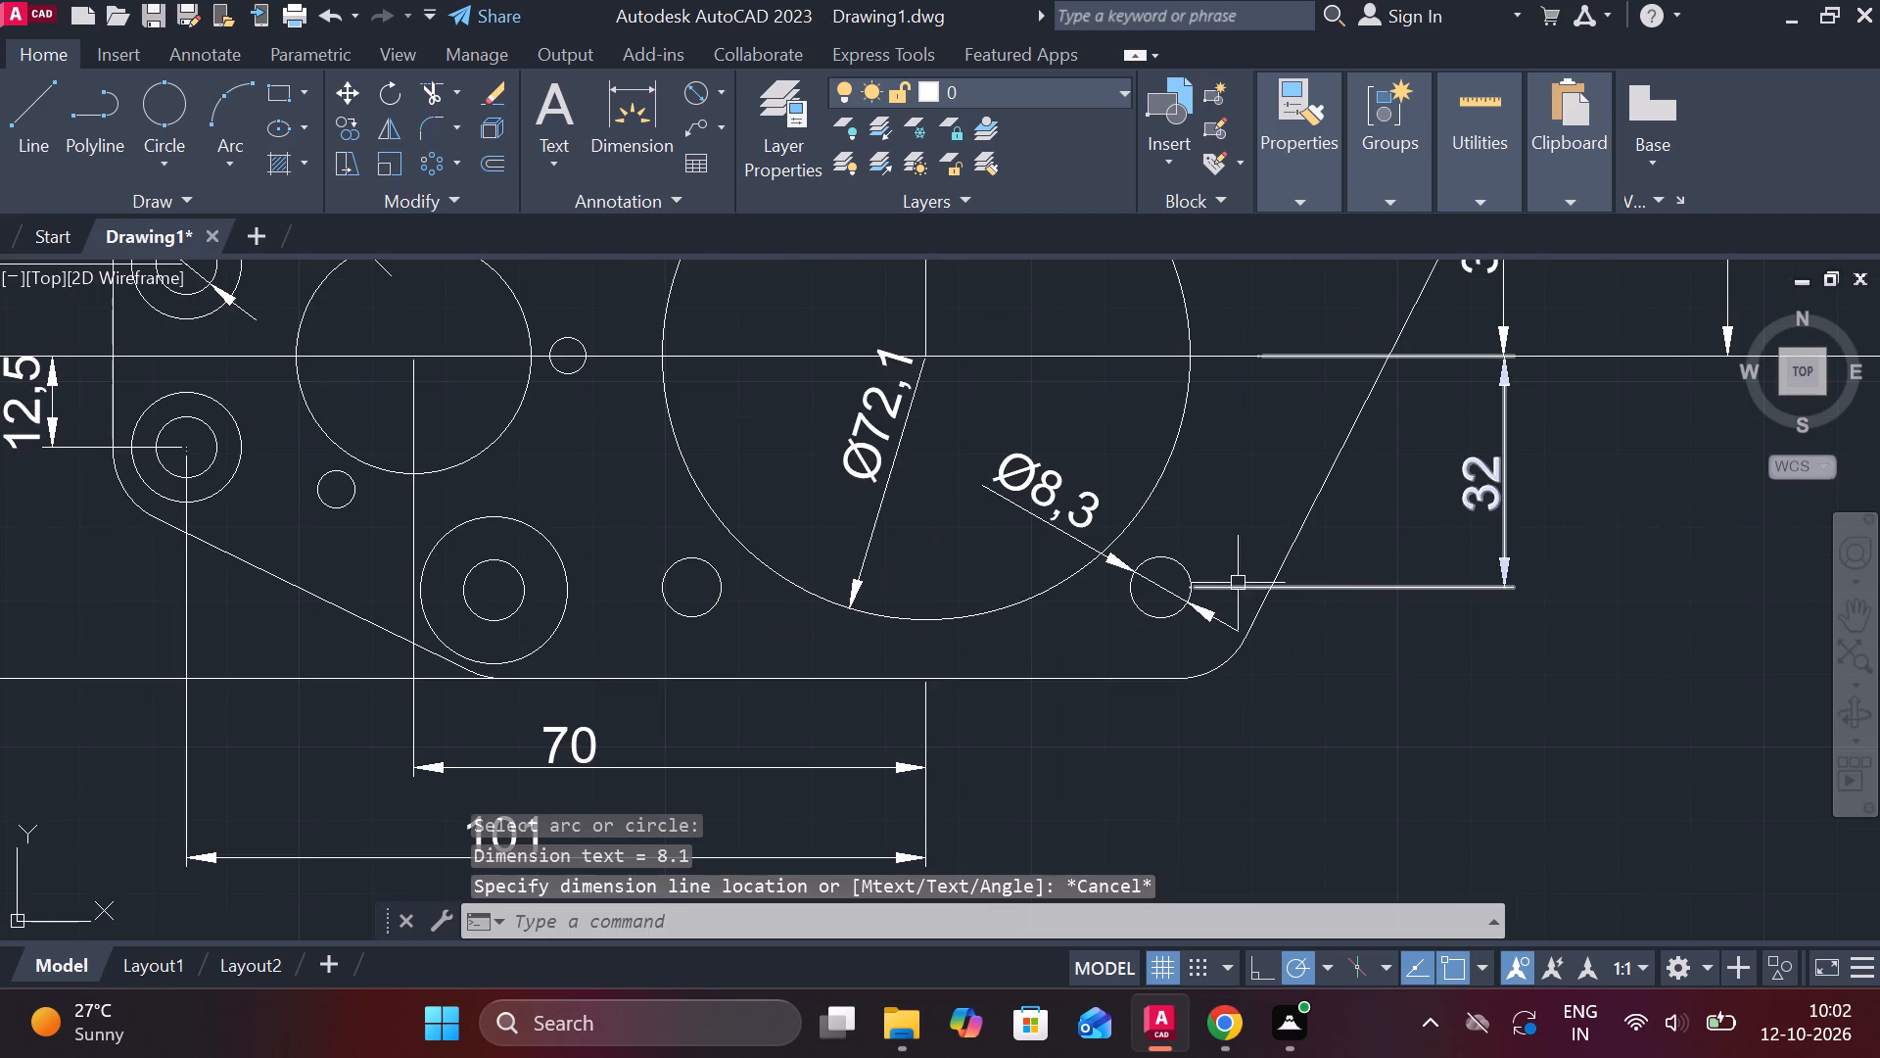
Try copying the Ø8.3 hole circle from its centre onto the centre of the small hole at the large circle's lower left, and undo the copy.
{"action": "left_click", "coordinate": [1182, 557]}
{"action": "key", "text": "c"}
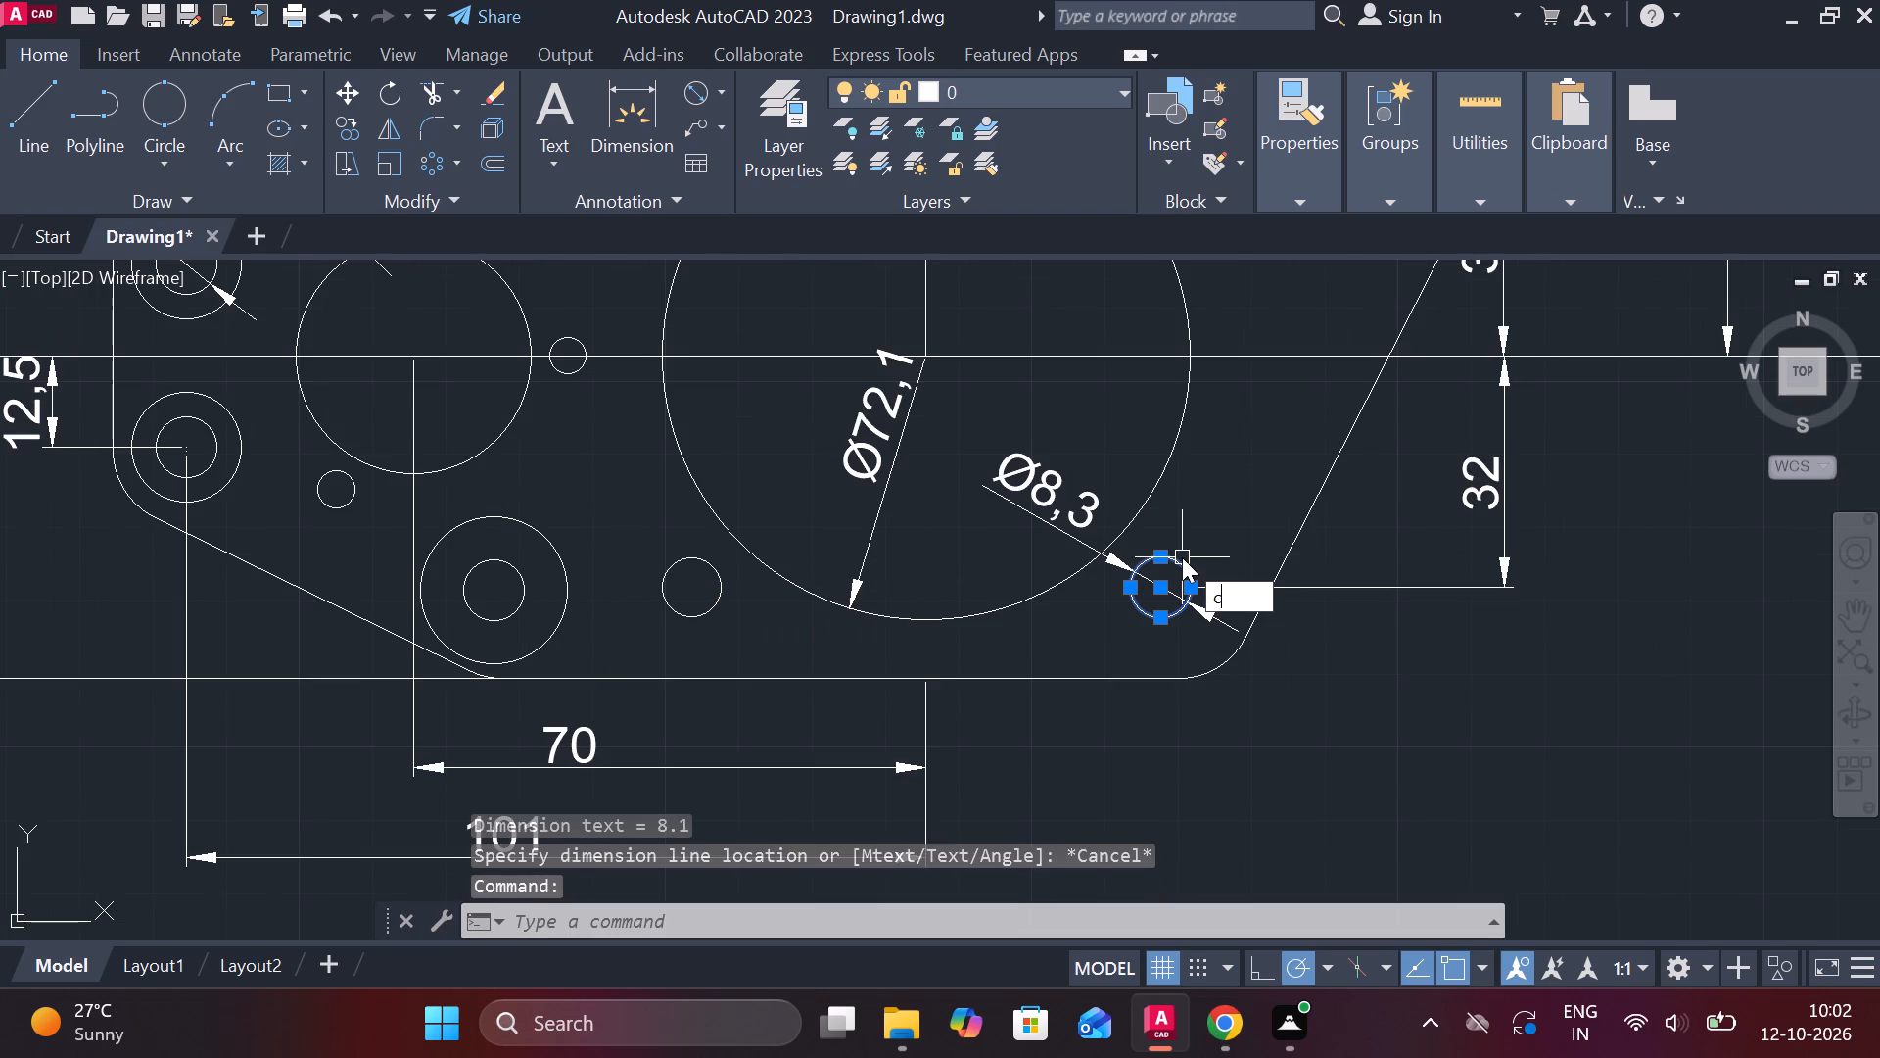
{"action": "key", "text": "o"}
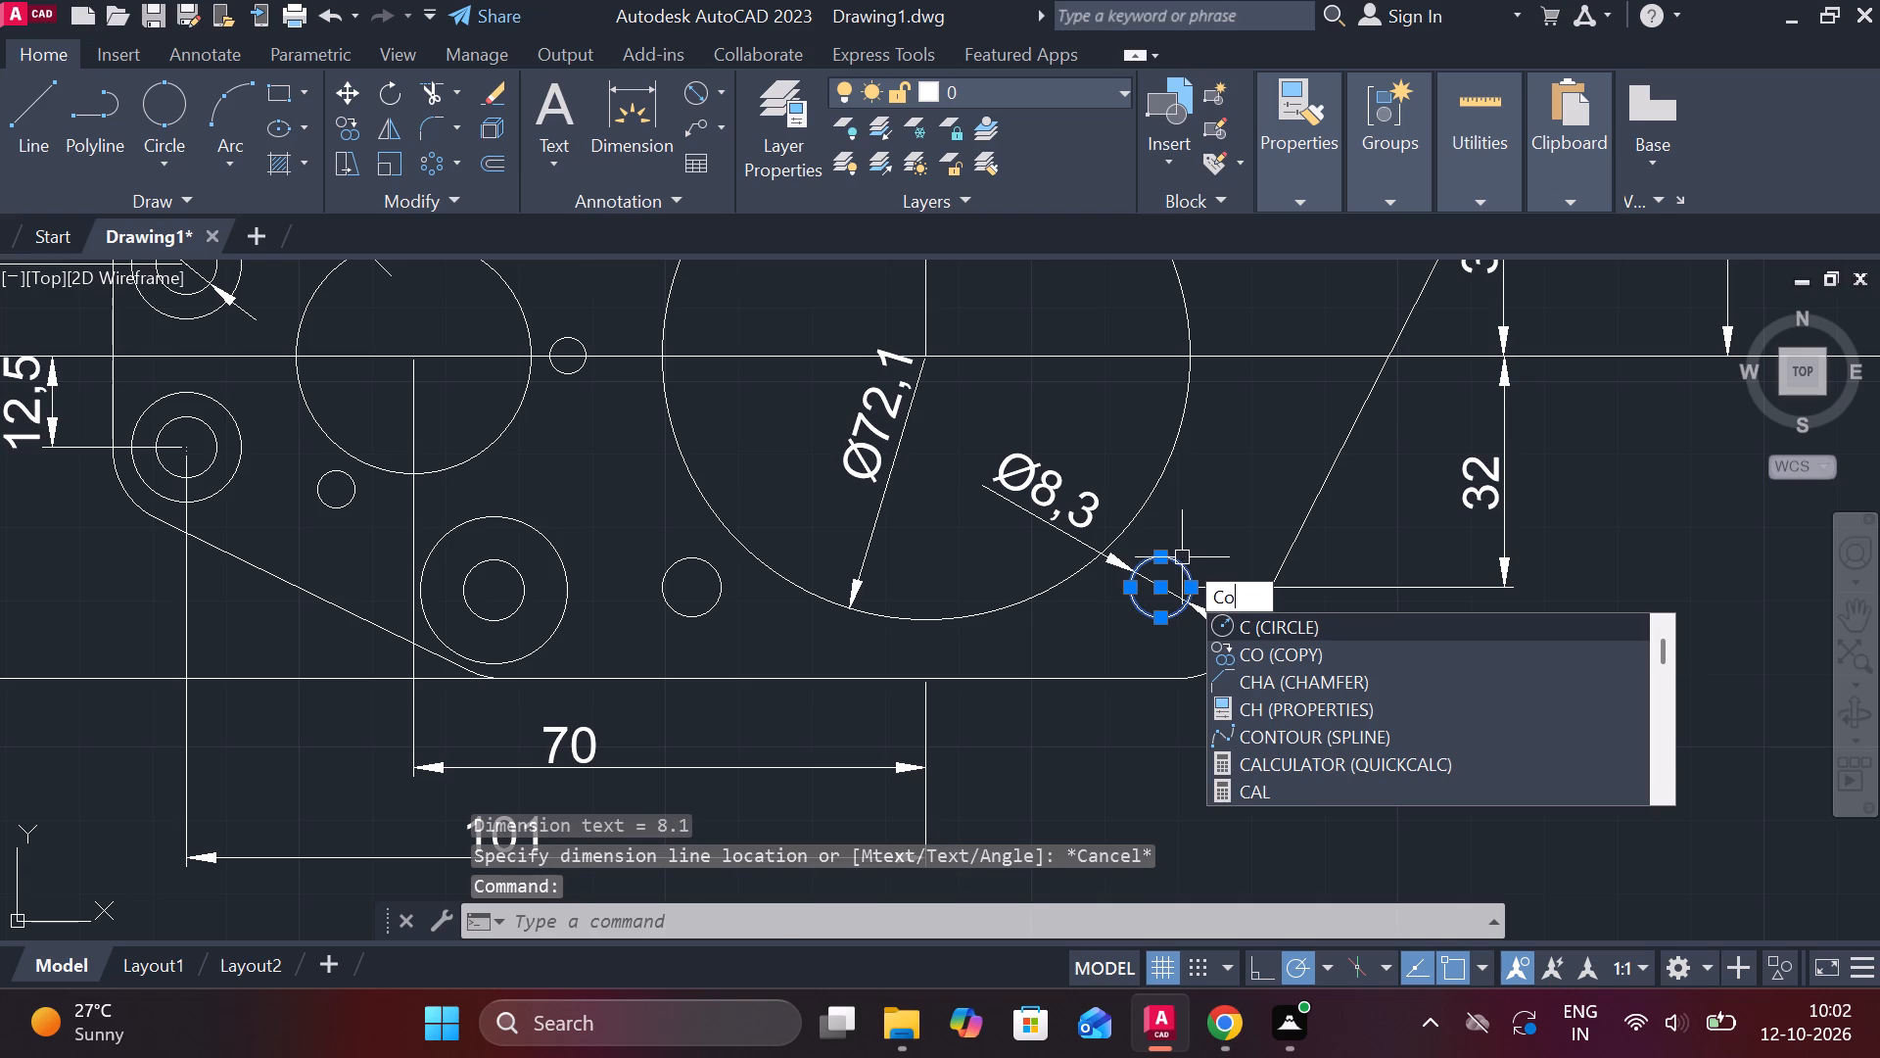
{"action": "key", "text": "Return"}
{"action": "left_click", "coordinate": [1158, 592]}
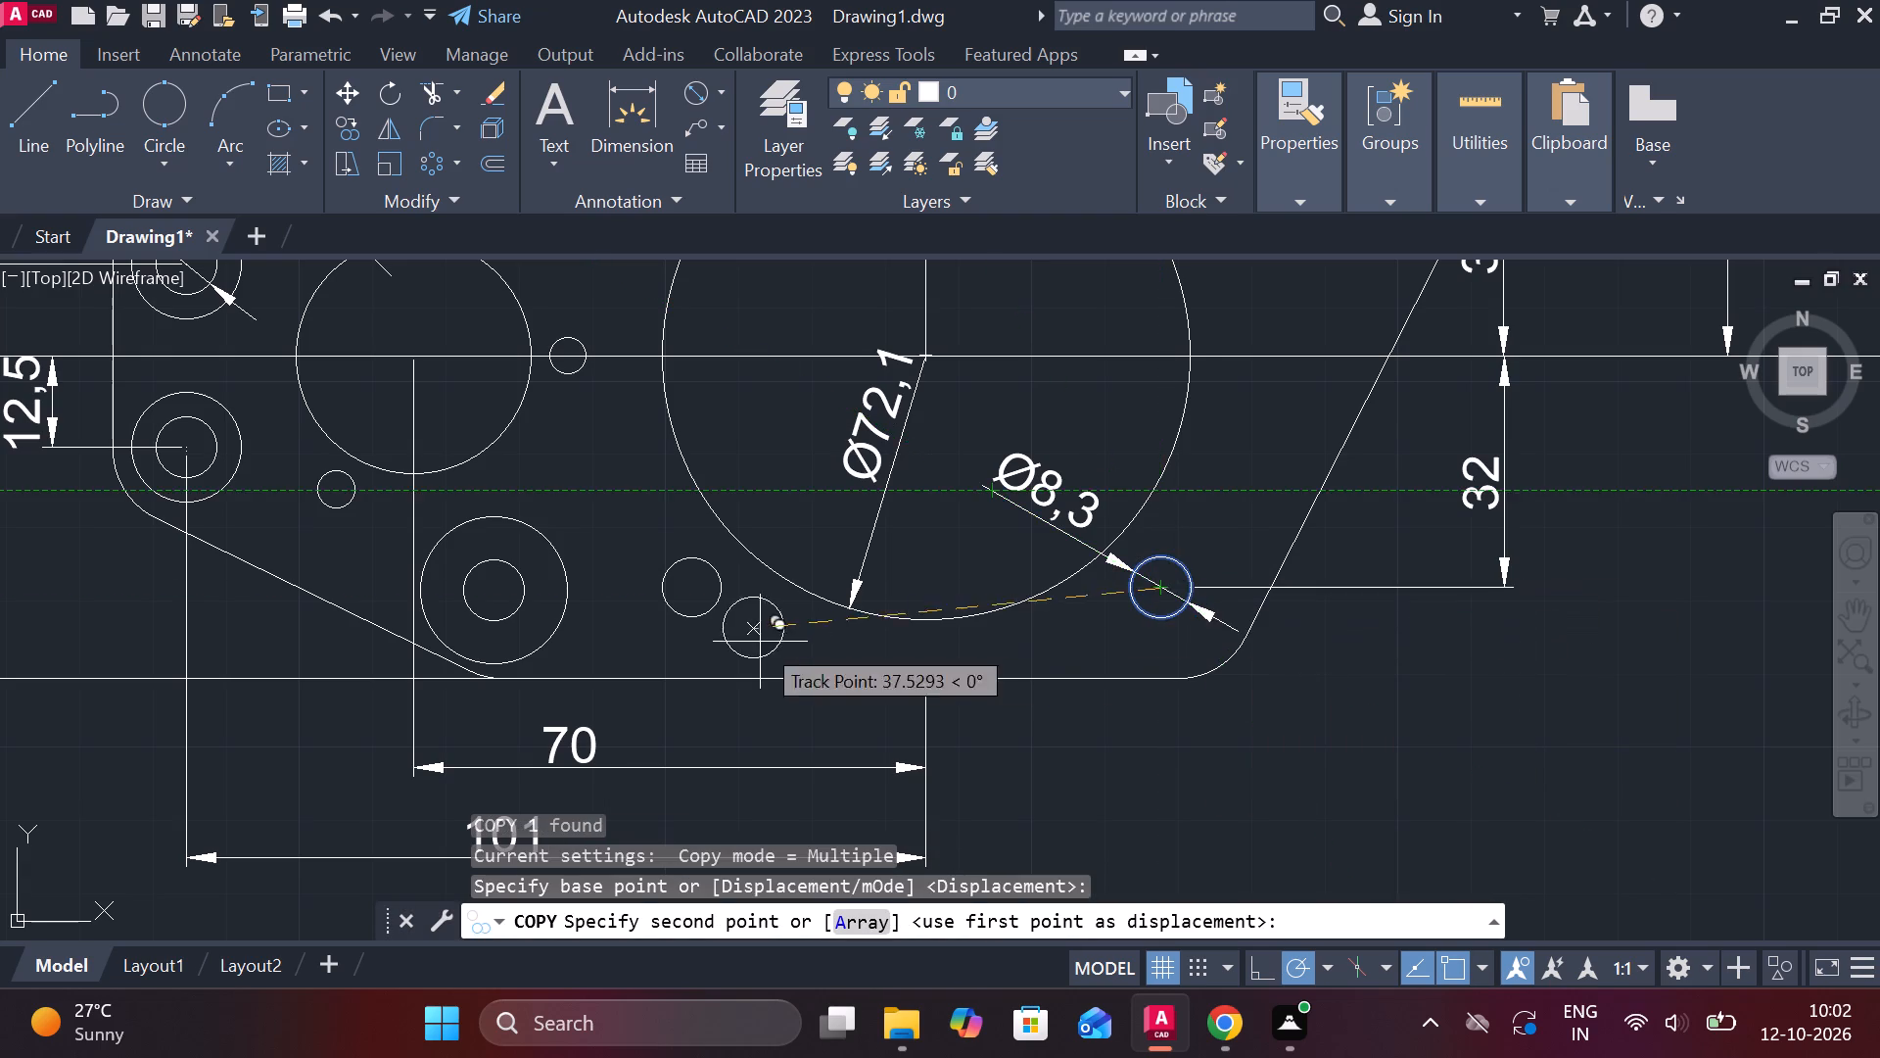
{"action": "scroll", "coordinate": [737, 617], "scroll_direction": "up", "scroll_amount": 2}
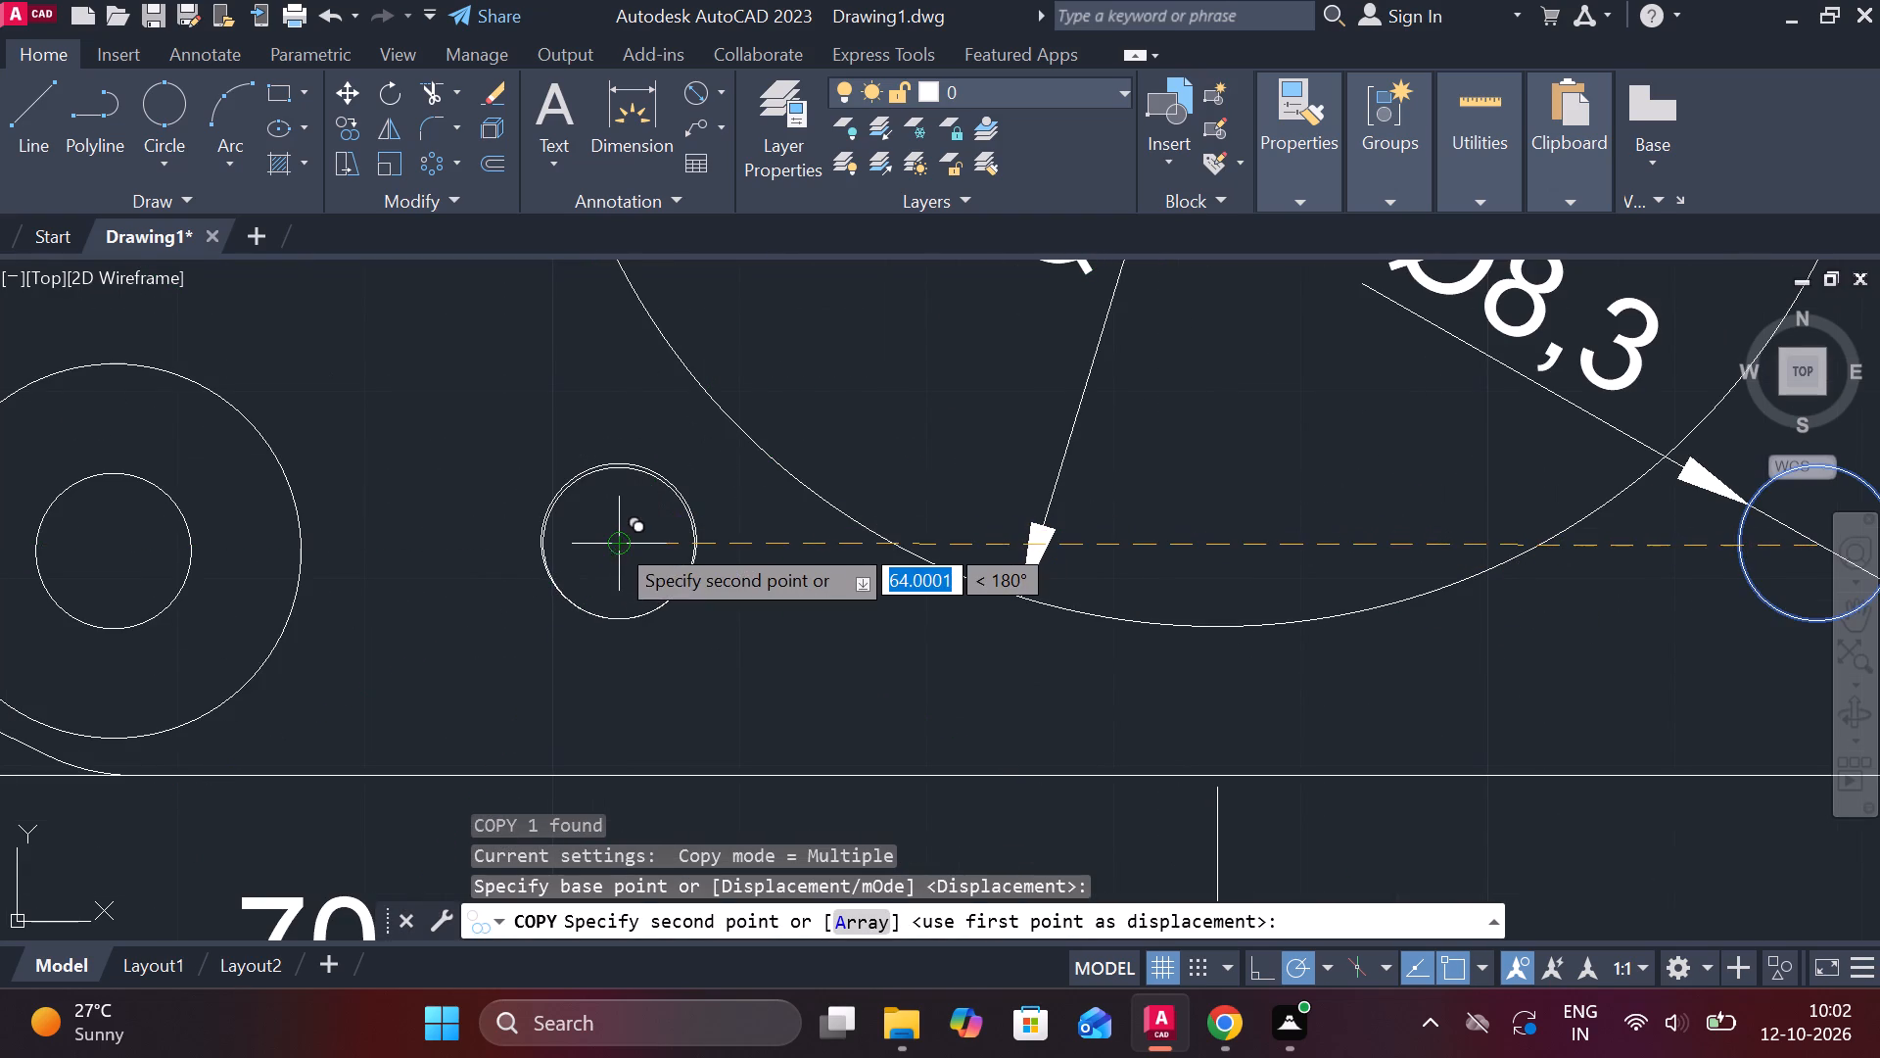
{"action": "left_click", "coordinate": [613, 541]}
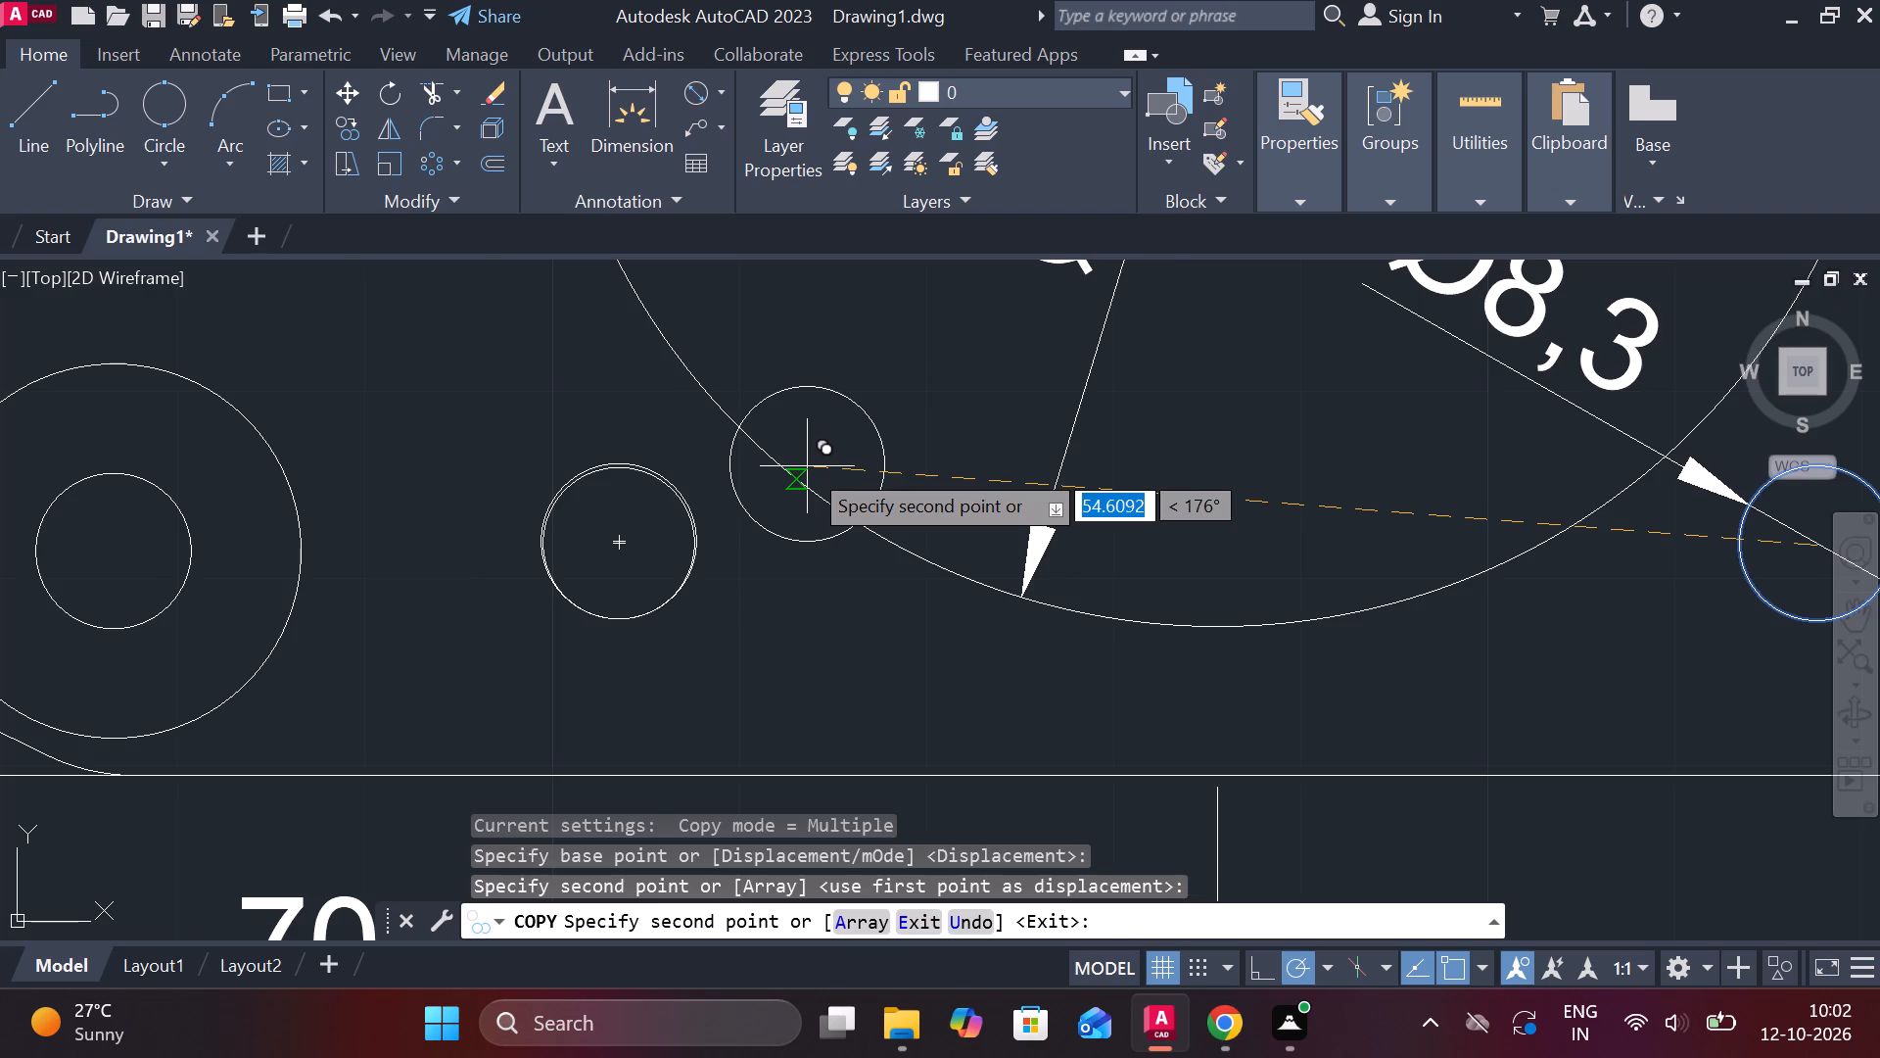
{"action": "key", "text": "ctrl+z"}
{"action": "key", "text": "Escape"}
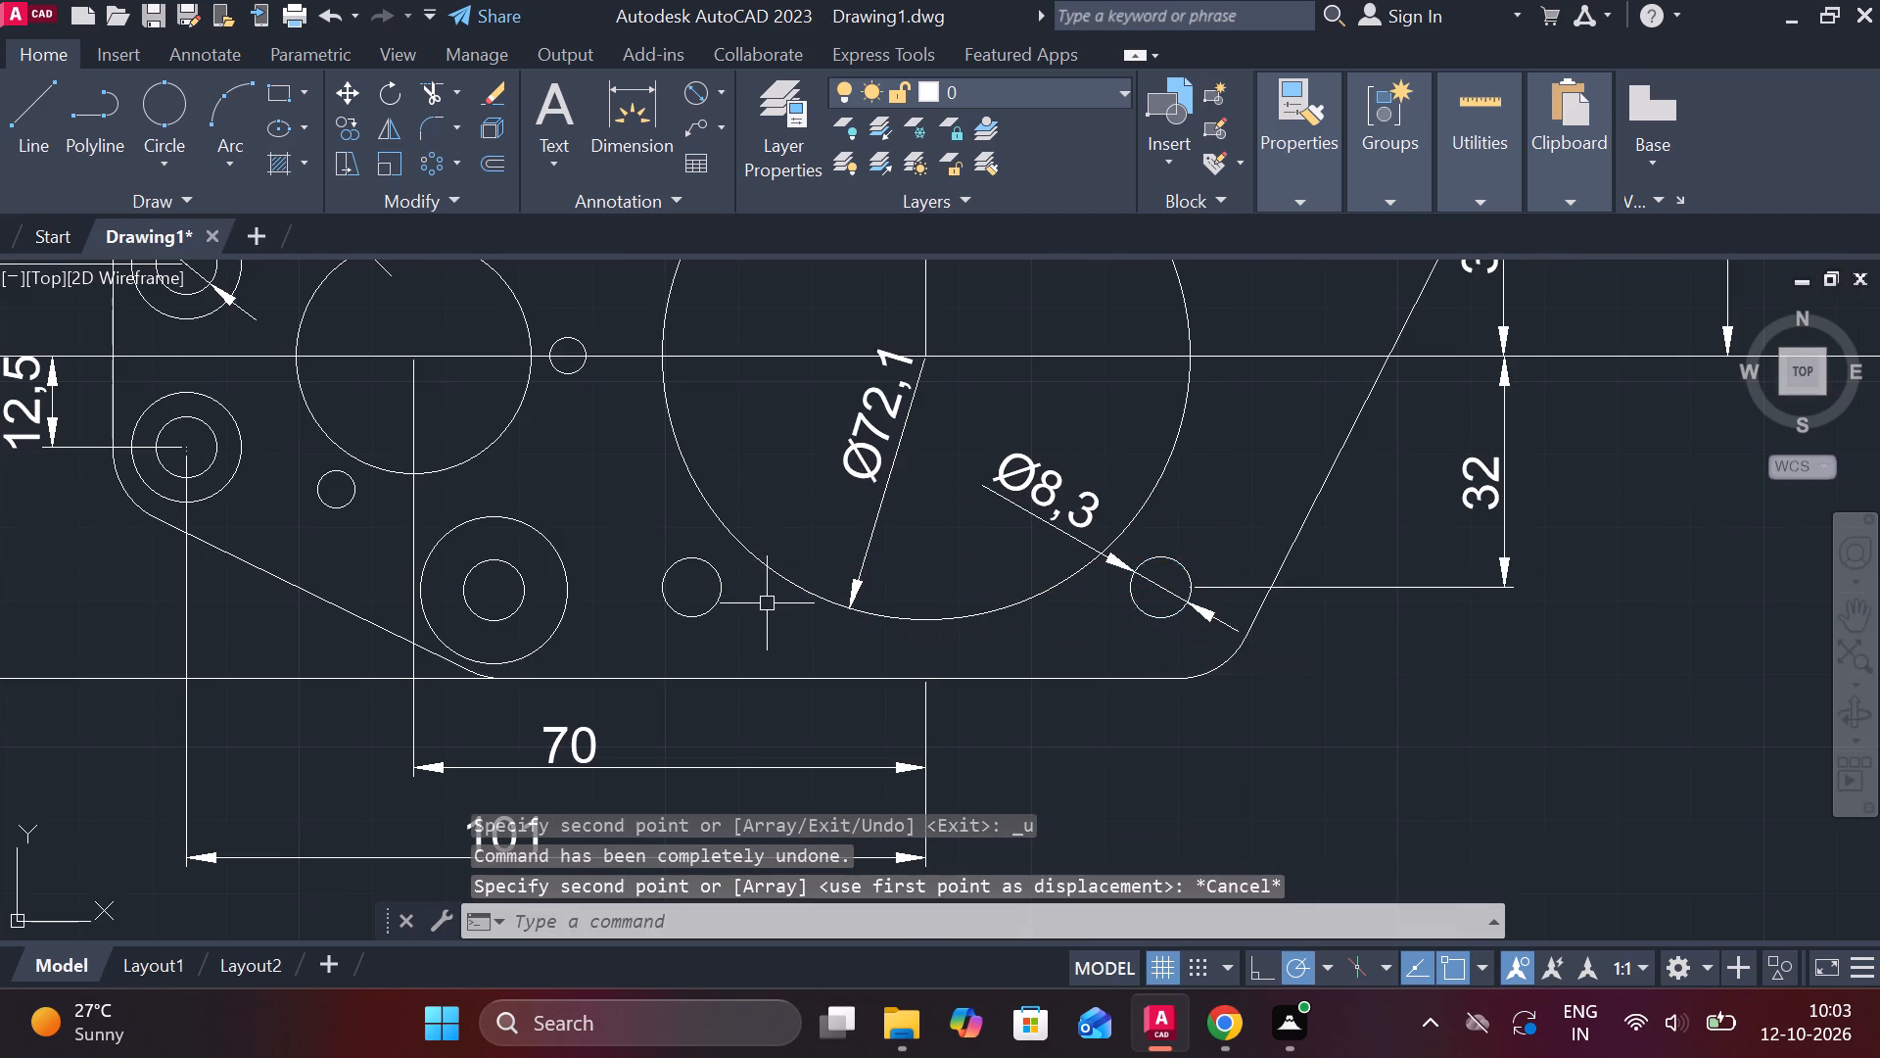
Draw an 8.3 diameter circle centred on the small hole at the lower left of the Ø72.1 circle.
{"action": "scroll", "coordinate": [702, 591], "scroll_direction": "up", "scroll_amount": 2}
{"action": "type", "text": "c"}
{"action": "key", "text": "space"}
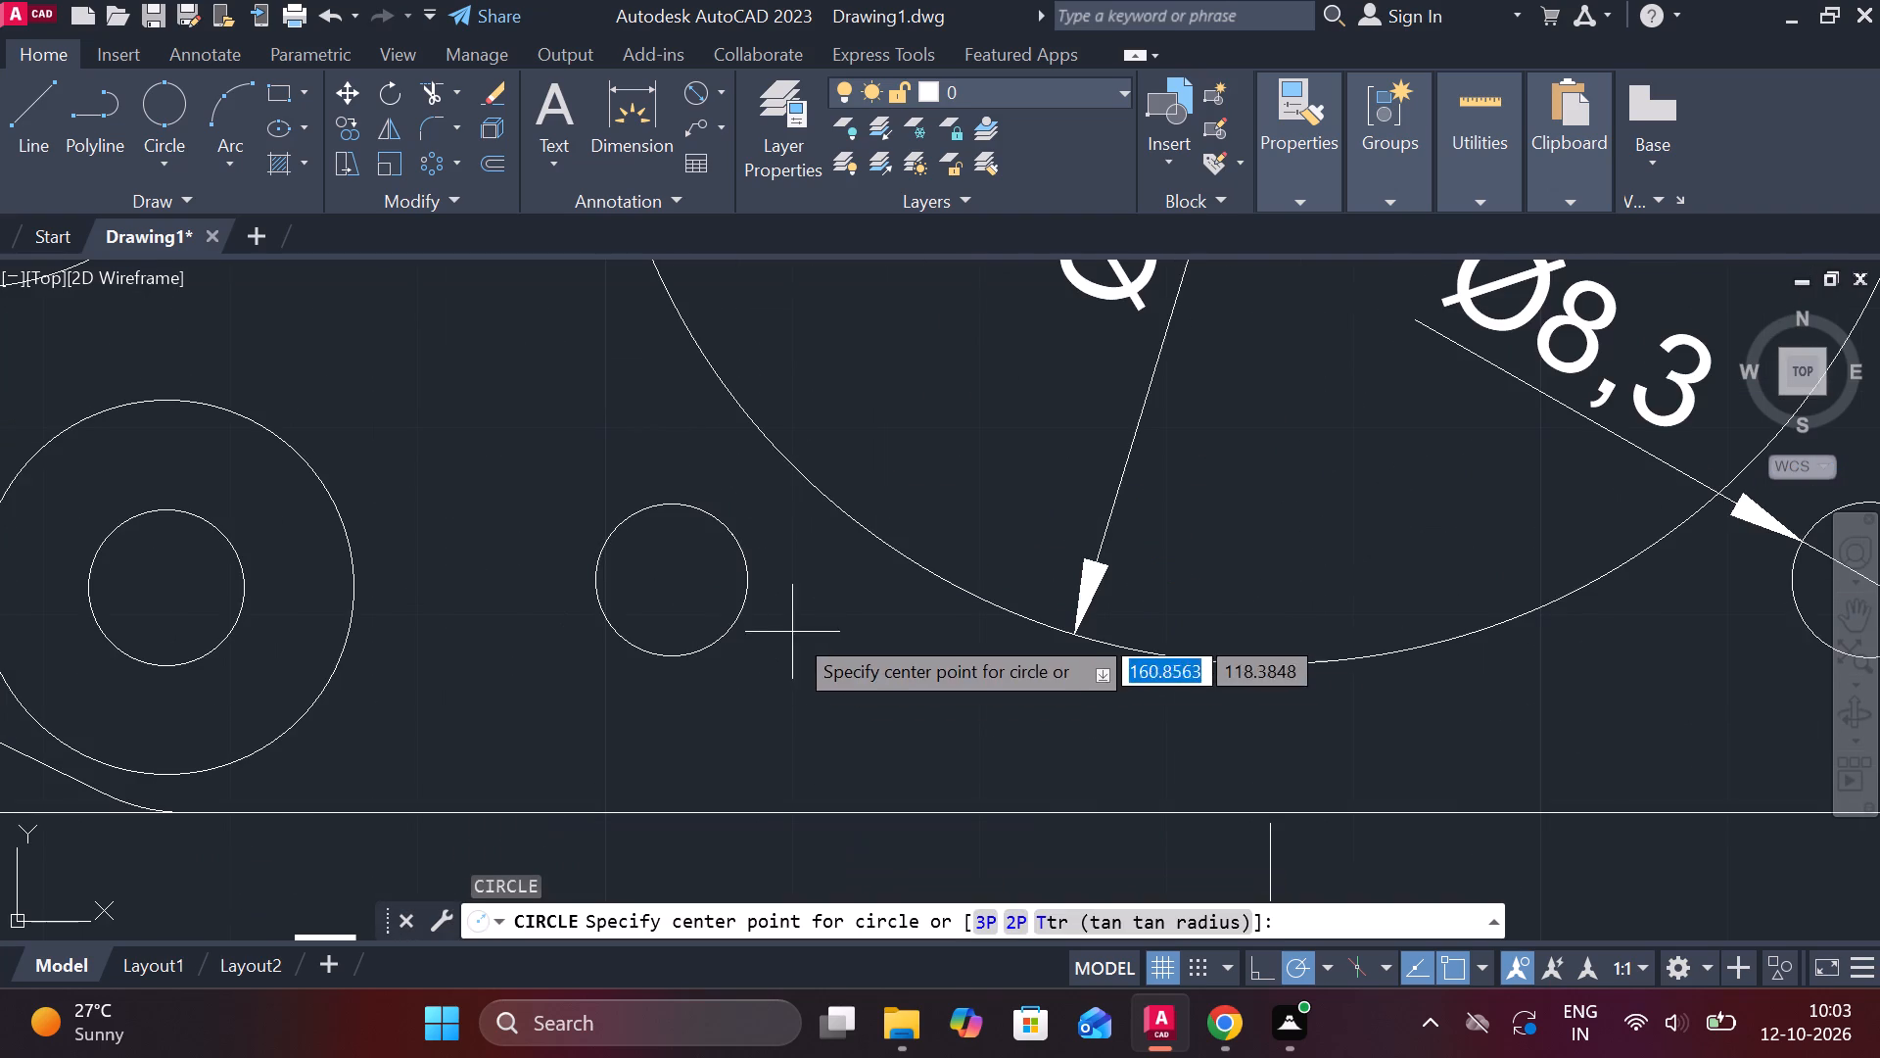
{"action": "left_click", "coordinate": [681, 590]}
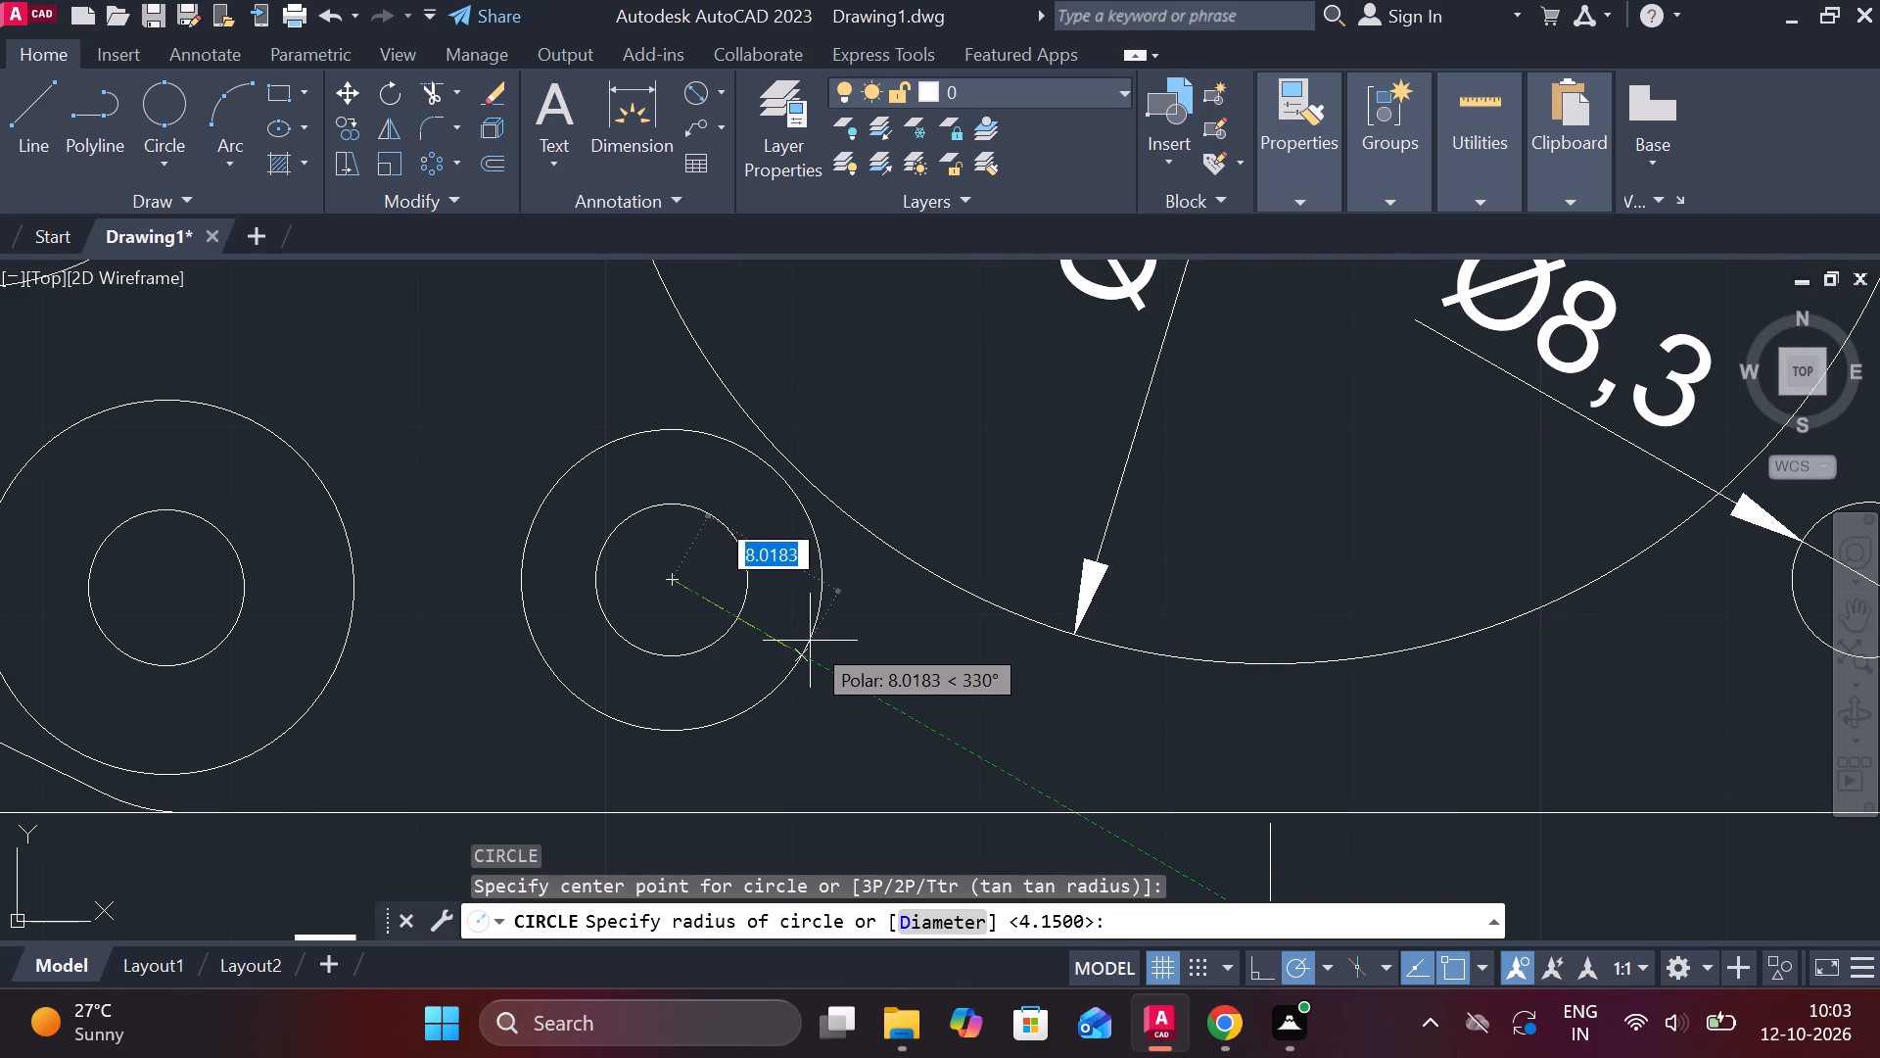
{"action": "type", "text": "d"}
{"action": "key", "text": "space"}
{"action": "type", "text": "8."}
{"action": "type", "text": "3"}
{"action": "key", "text": "space"}
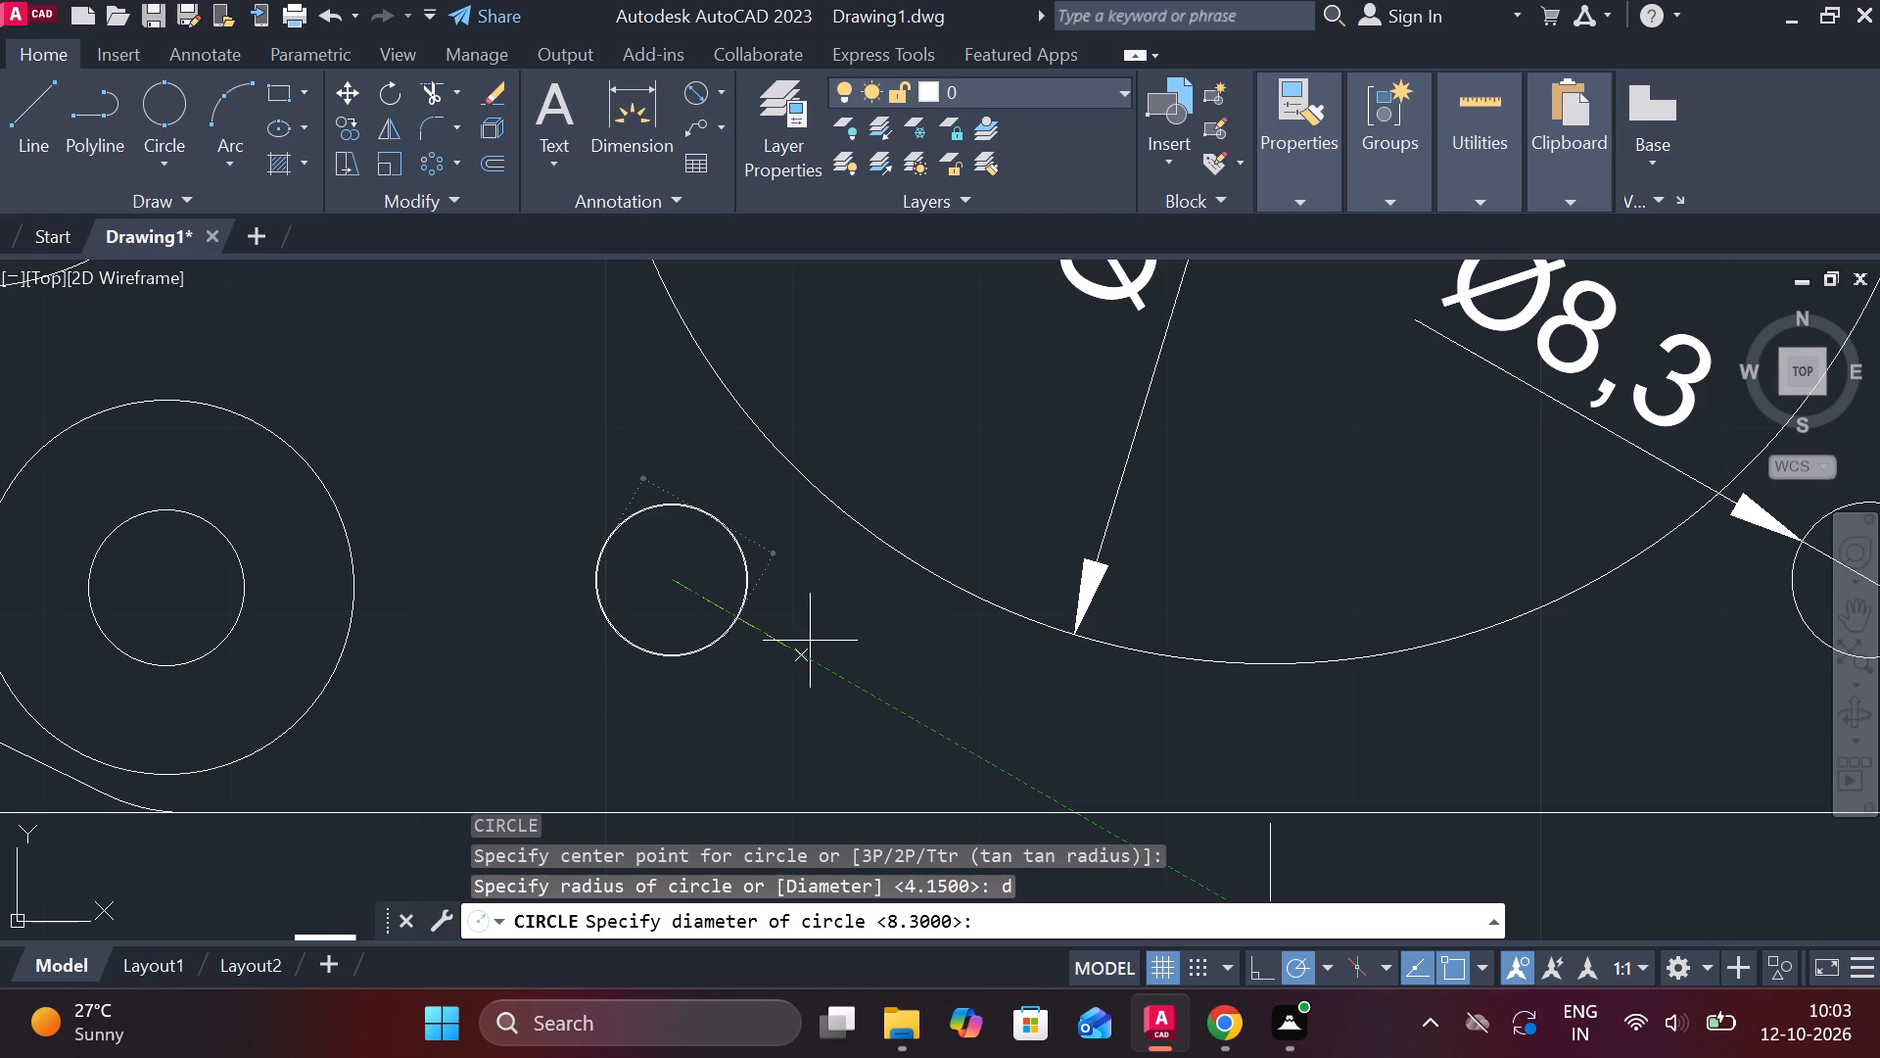
Erase the inner of the two nearly coincident circles at the small hole to the lower left of the Ø72.1 circle.
{"action": "scroll", "coordinate": [680, 543], "scroll_direction": "up", "scroll_amount": 2}
{"action": "scroll", "coordinate": [794, 565], "scroll_direction": "up", "scroll_amount": 1}
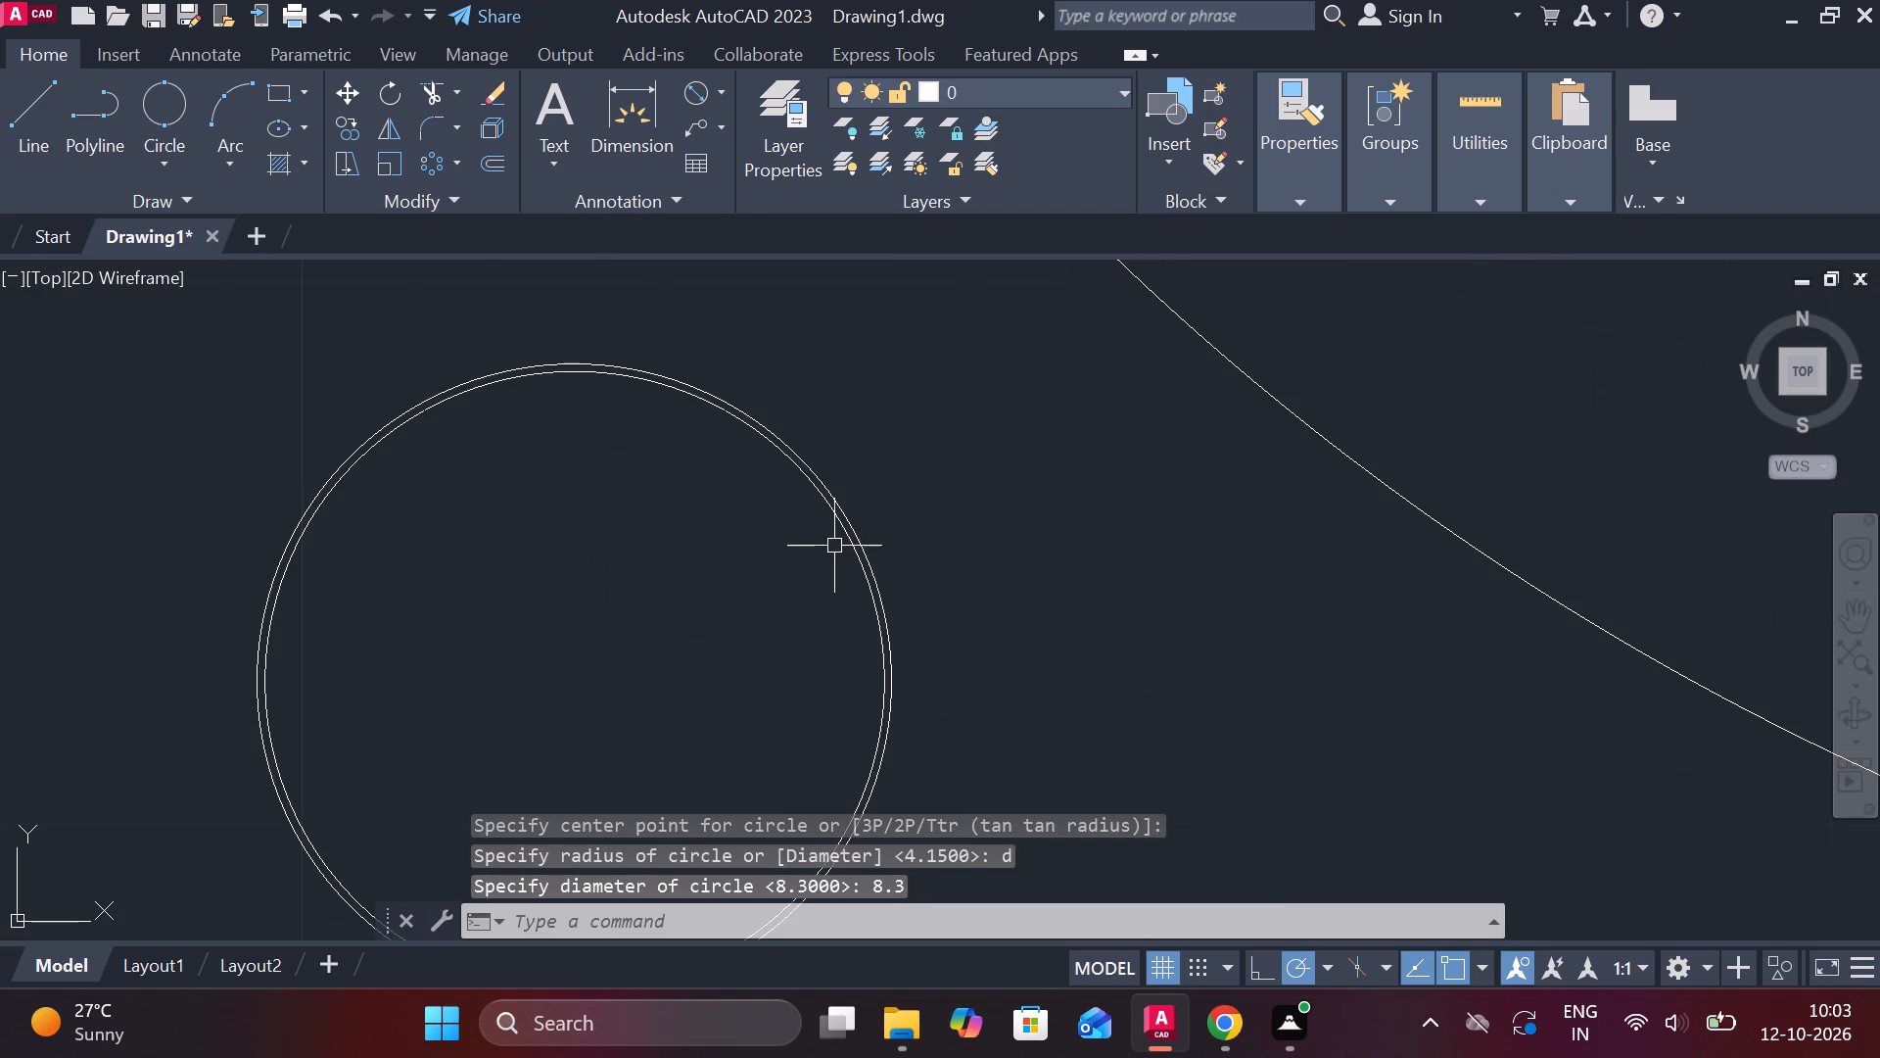
{"action": "scroll", "coordinate": [837, 536], "scroll_direction": "up", "scroll_amount": 2}
{"action": "left_click", "coordinate": [849, 524]}
{"action": "type", "text": "e"}
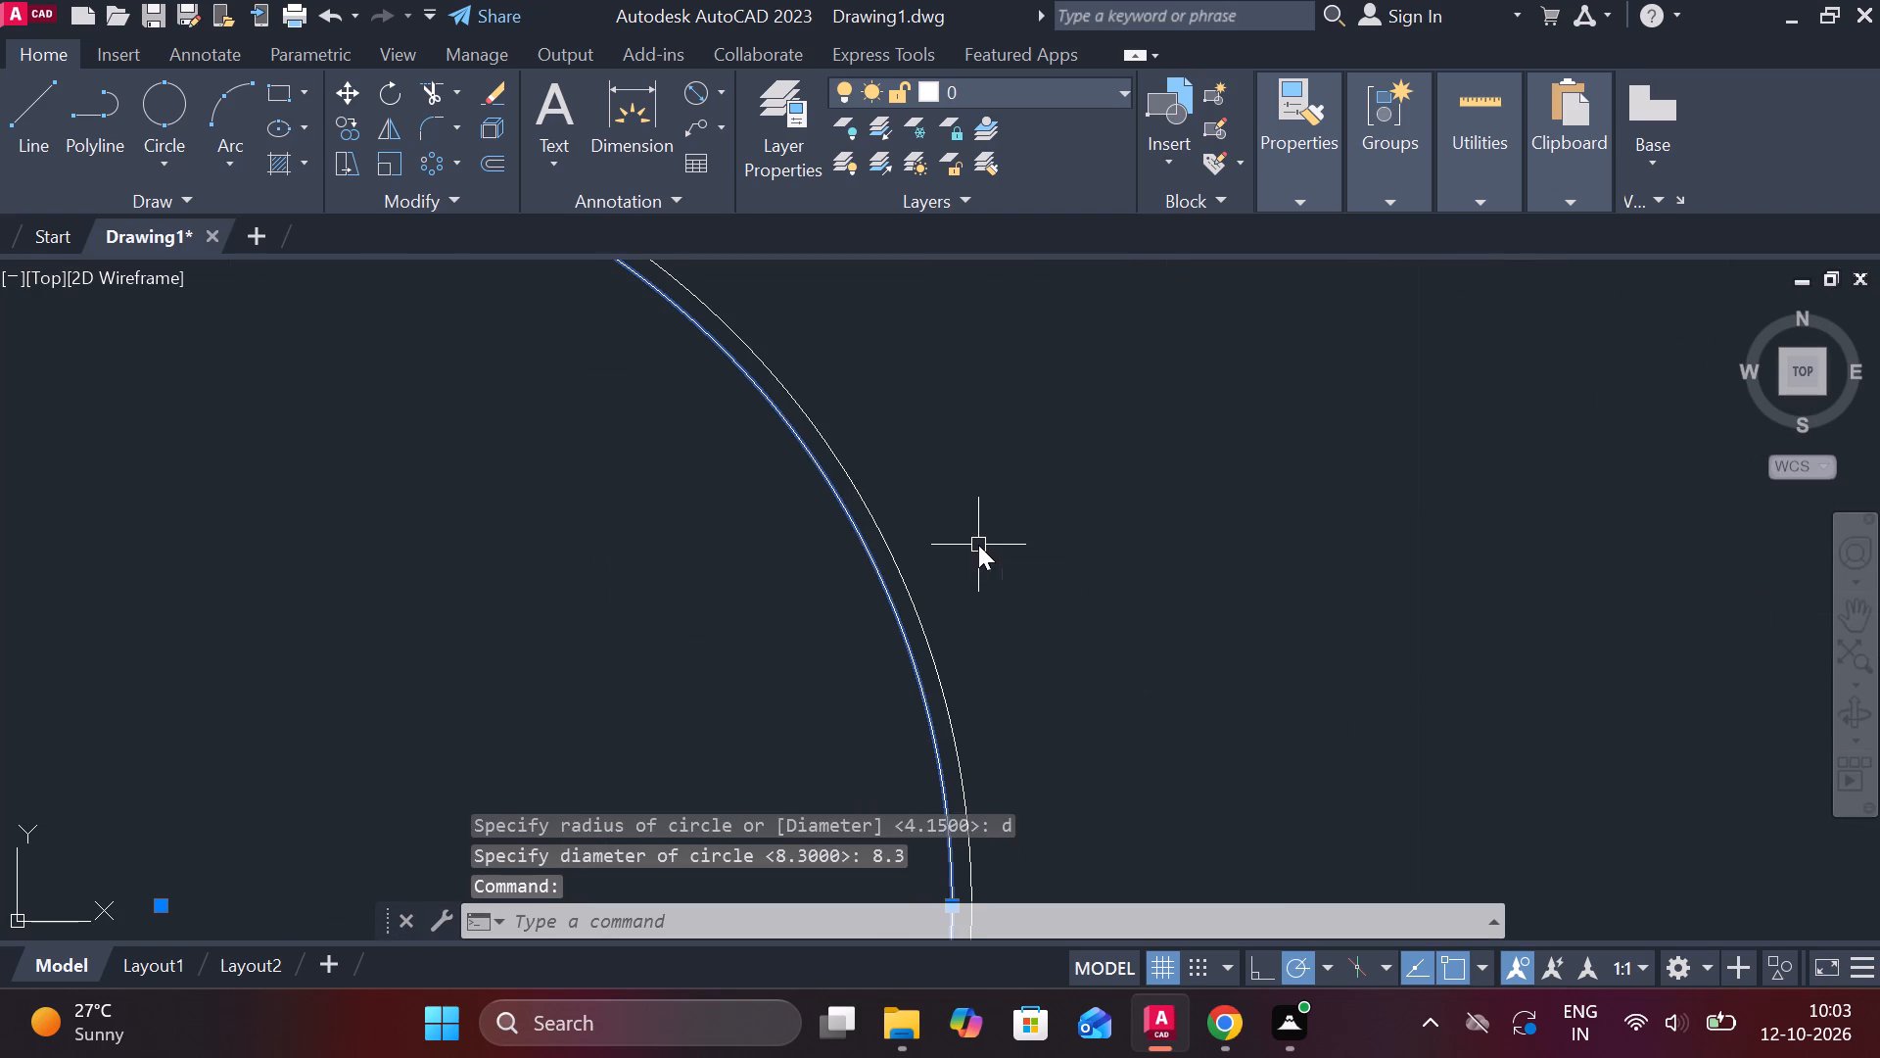
{"action": "key", "text": "space"}
Check the diameter of the small hole at the upper left of the Ø72.1 circle with a diameter dimension, without placing it.
{"action": "scroll", "coordinate": [978, 545], "scroll_direction": "down", "scroll_amount": 6}
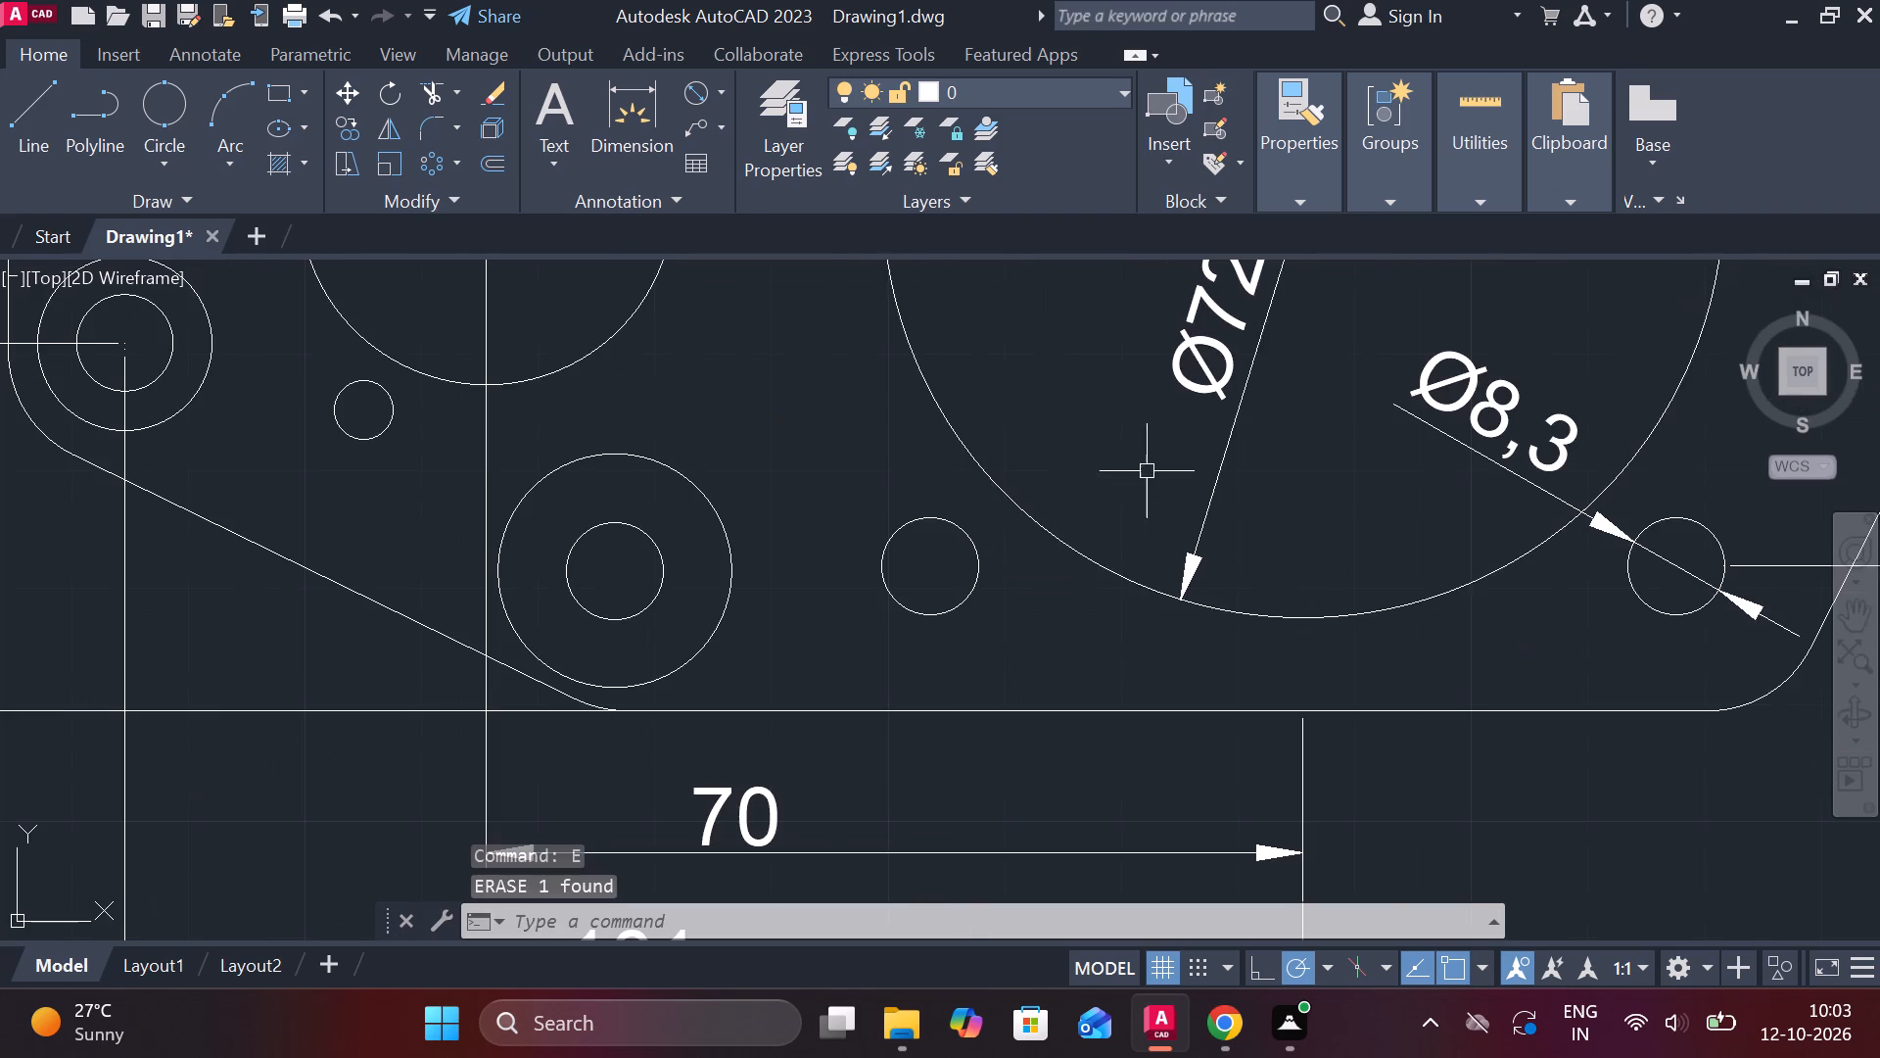
{"action": "middle_click_drag", "start_coordinate": [1087, 395], "coordinate": [1040, 583]}
{"action": "middle_click_drag", "start_coordinate": [1020, 521], "coordinate": [994, 801]}
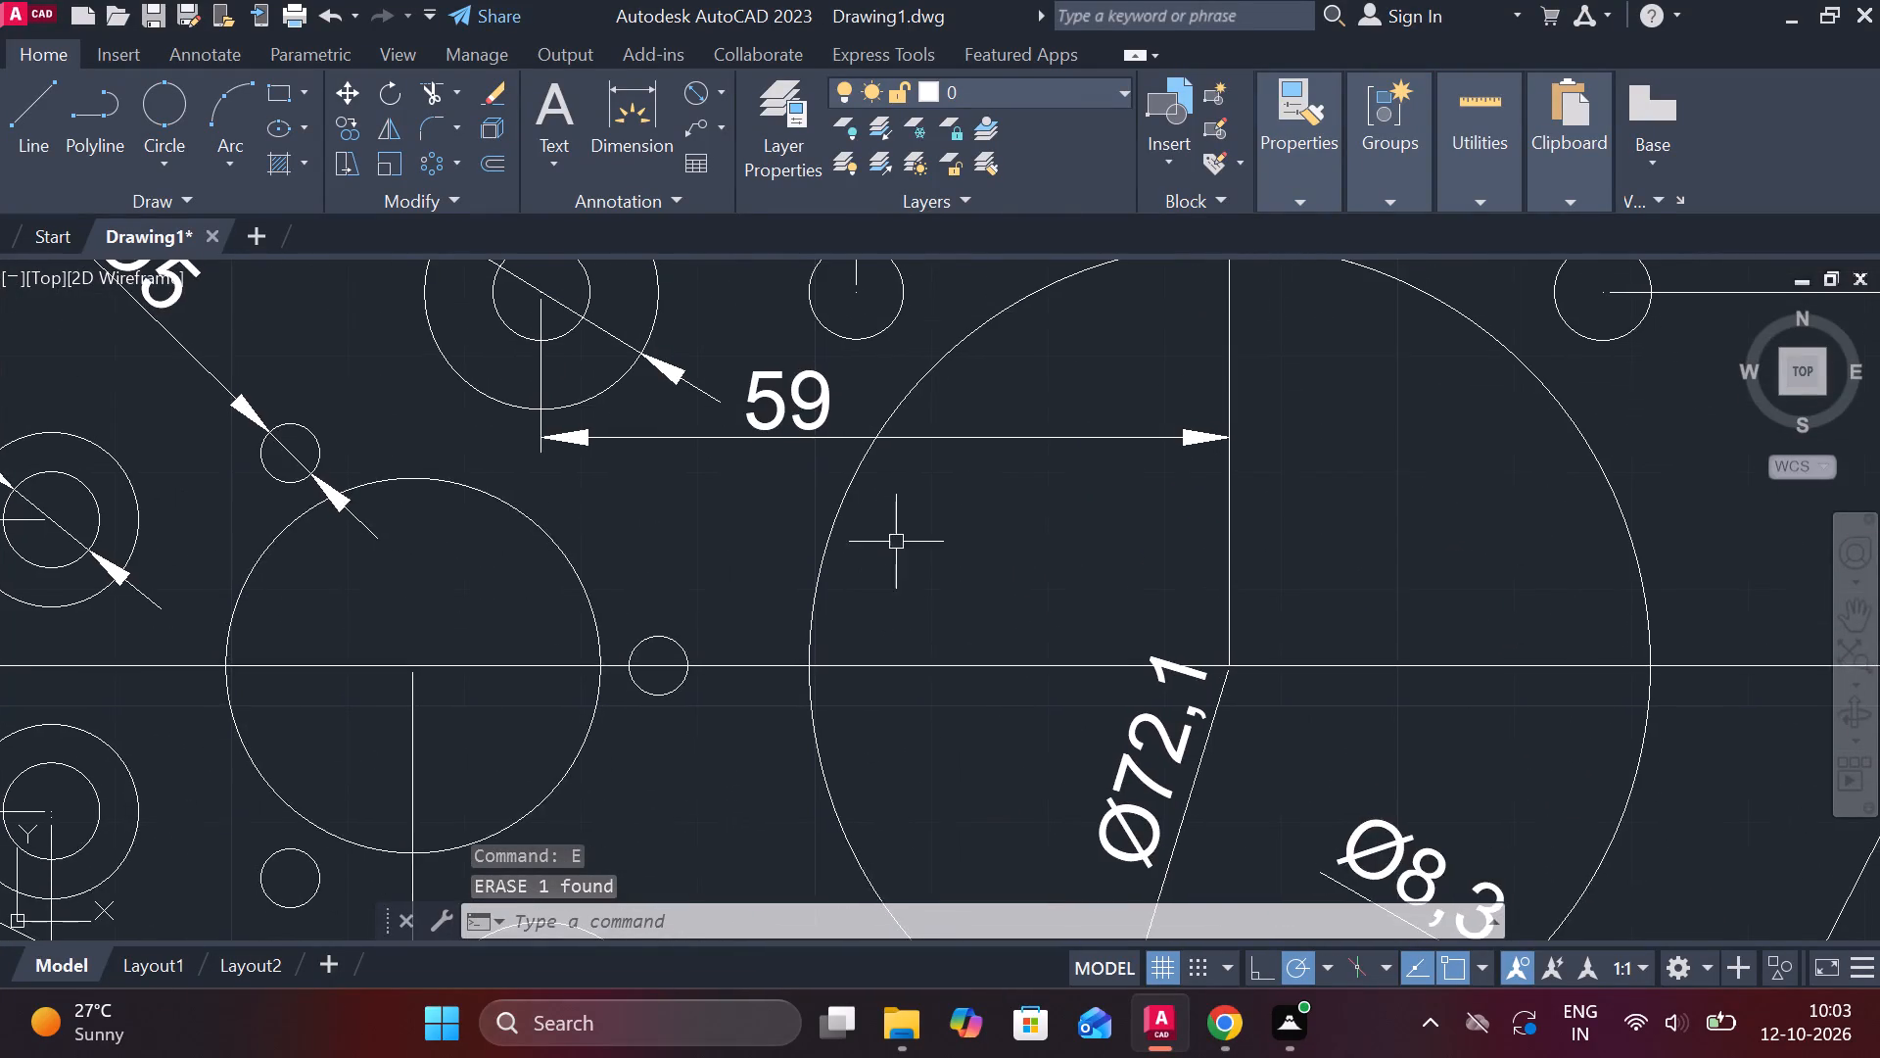
{"action": "middle_click_drag", "start_coordinate": [897, 541], "coordinate": [879, 750]}
{"action": "scroll", "coordinate": [881, 562], "scroll_direction": "up", "scroll_amount": 2}
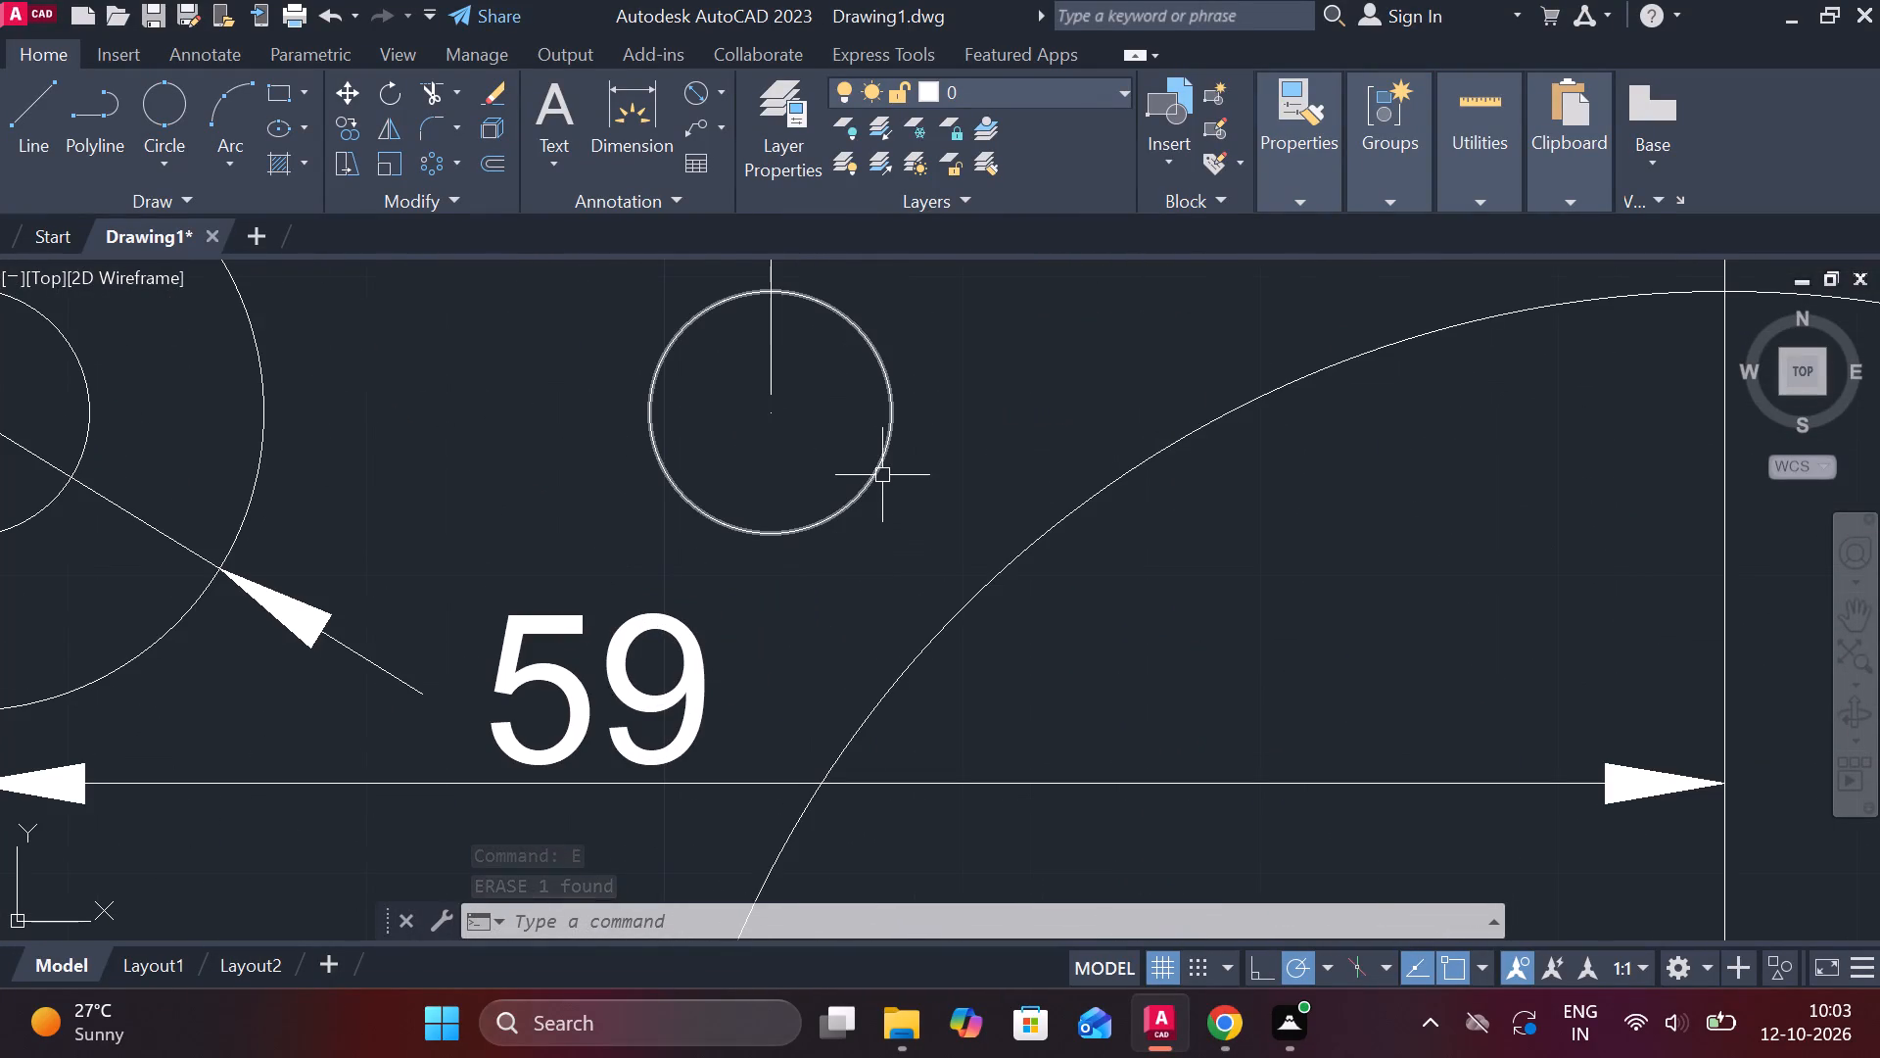
{"action": "key", "text": "c"}
{"action": "key", "text": "Escape"}
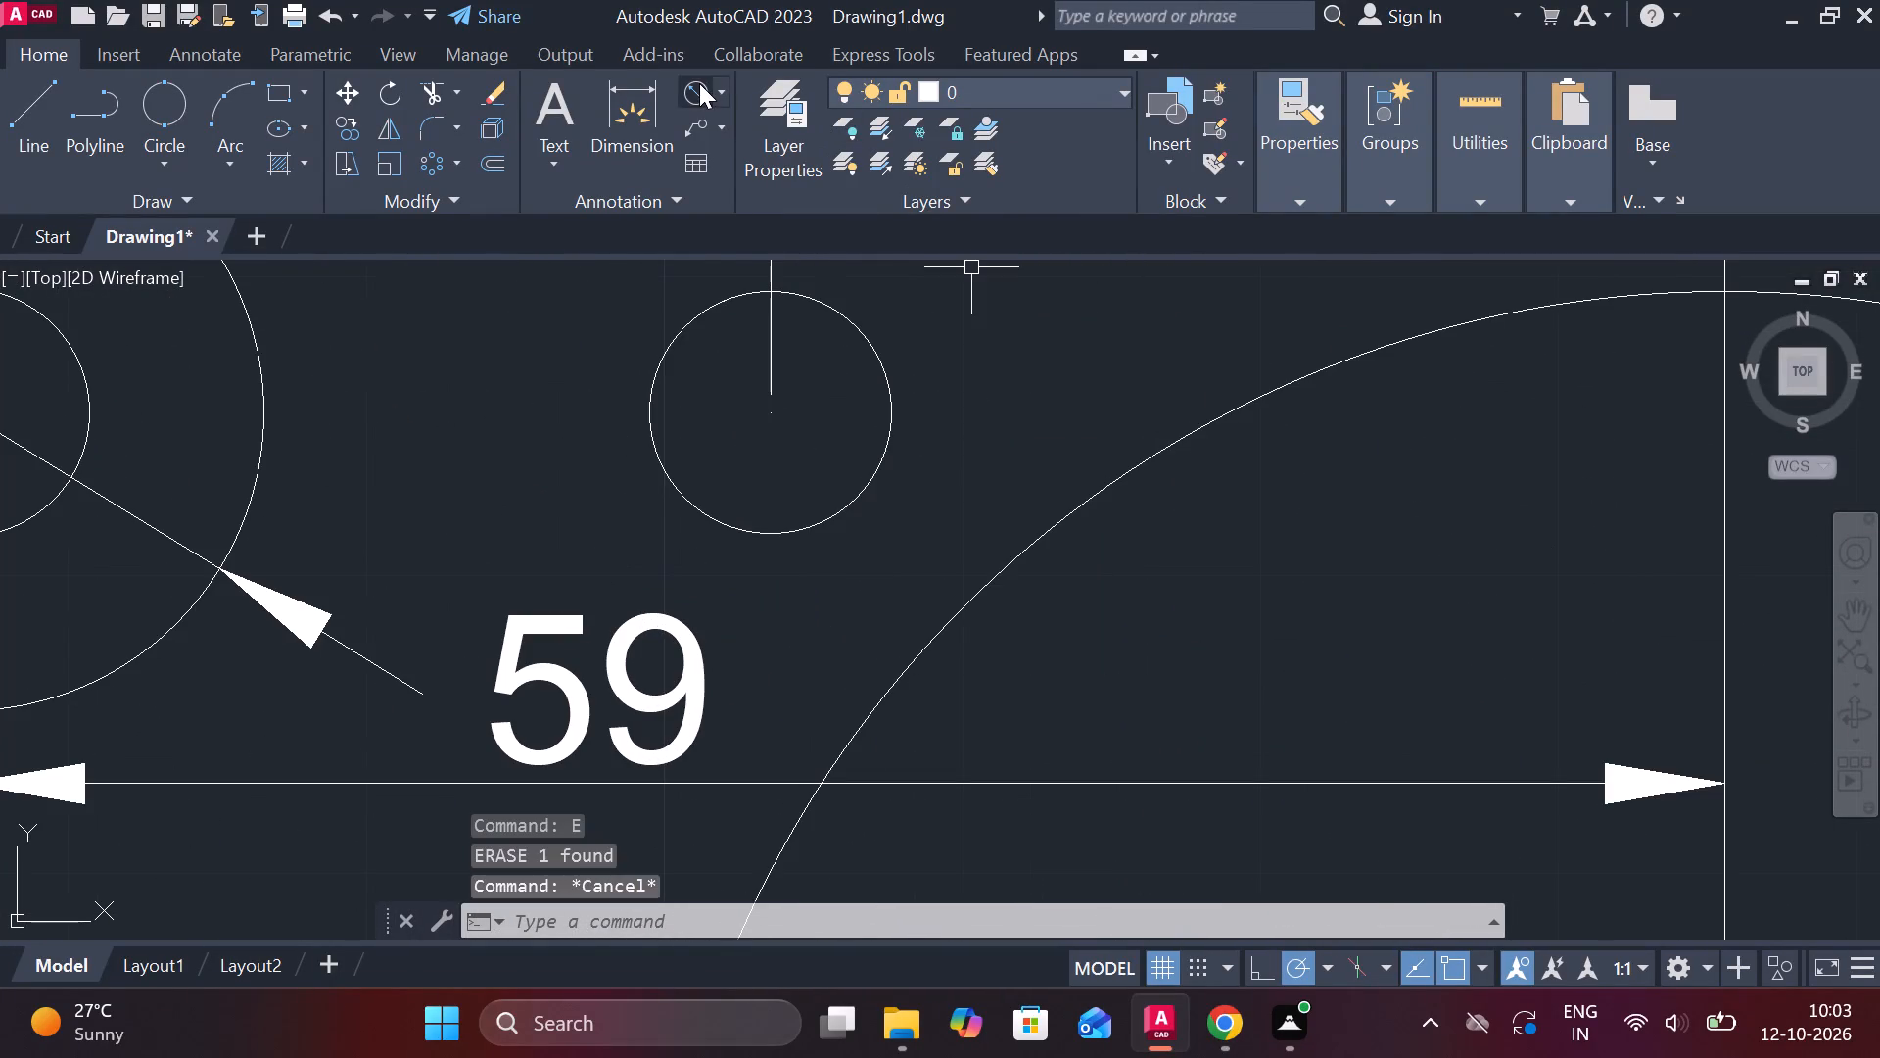
{"action": "left_click", "coordinate": [699, 83]}
{"action": "left_click", "coordinate": [889, 371]}
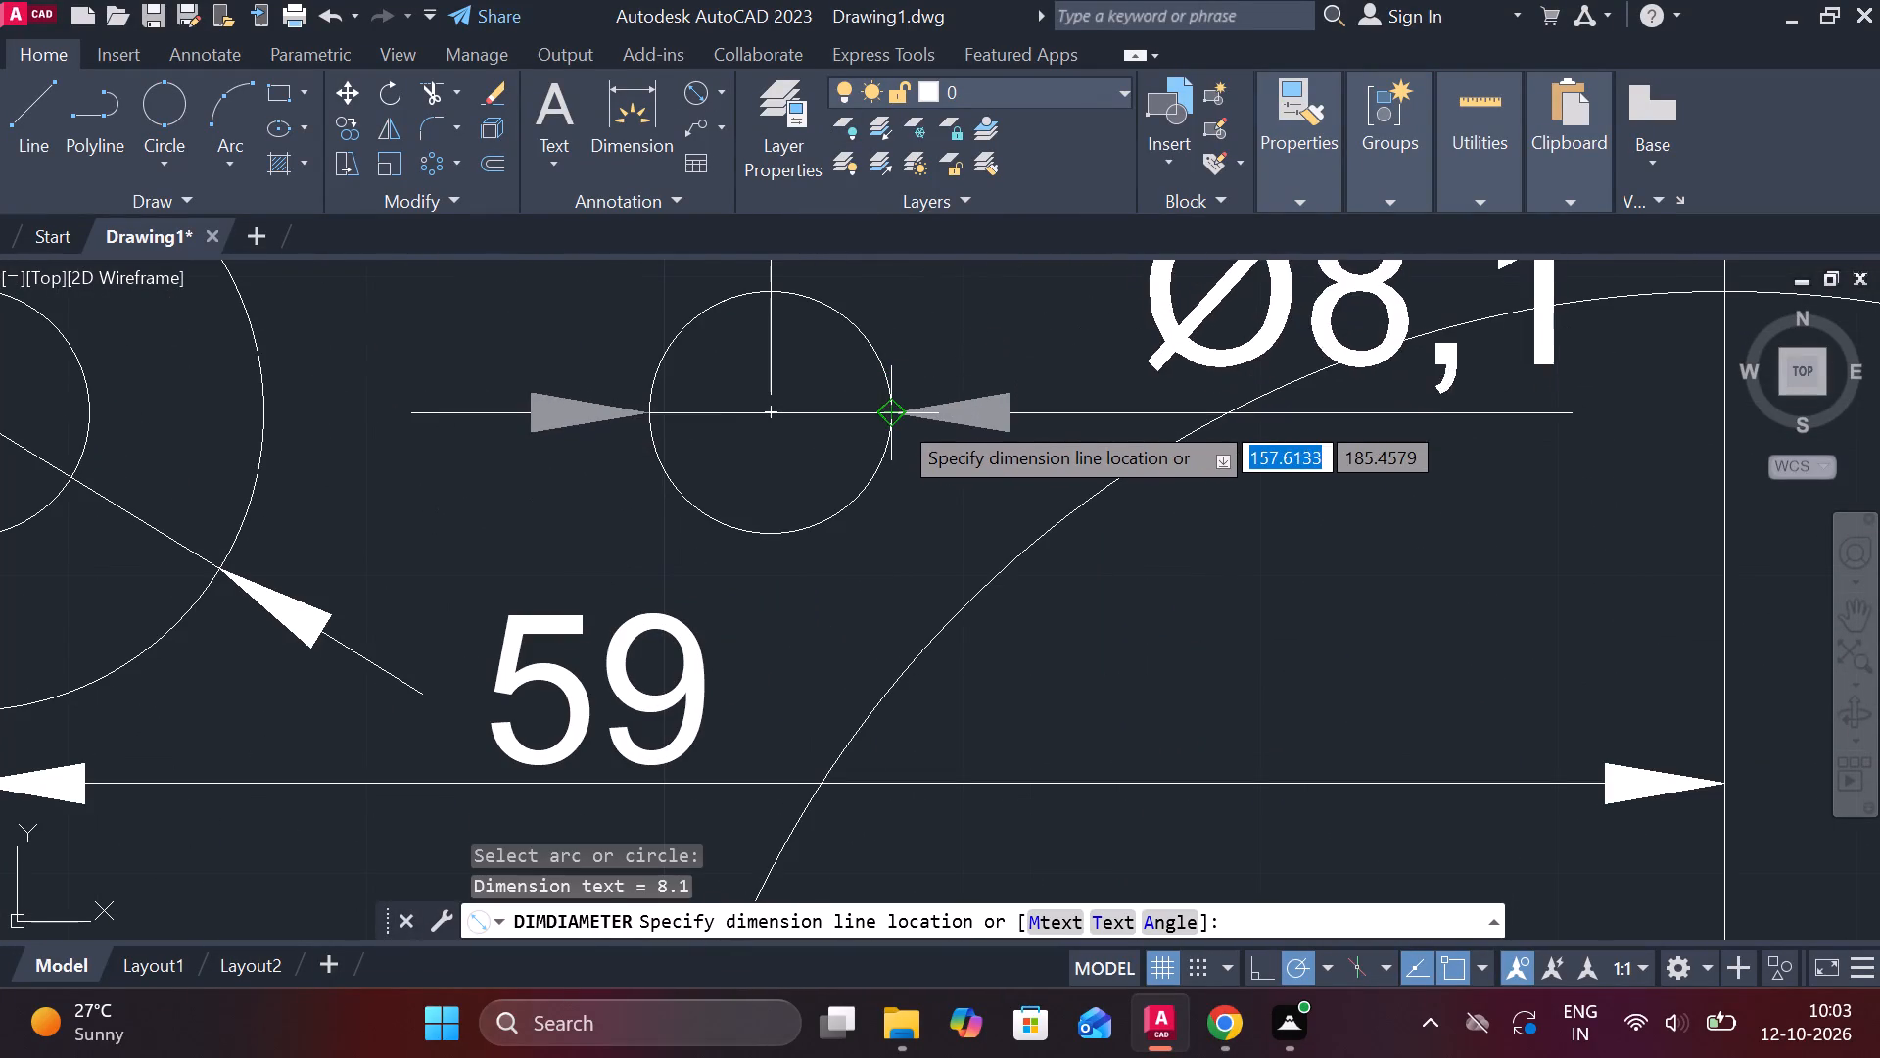
{"action": "key", "text": "Escape"}
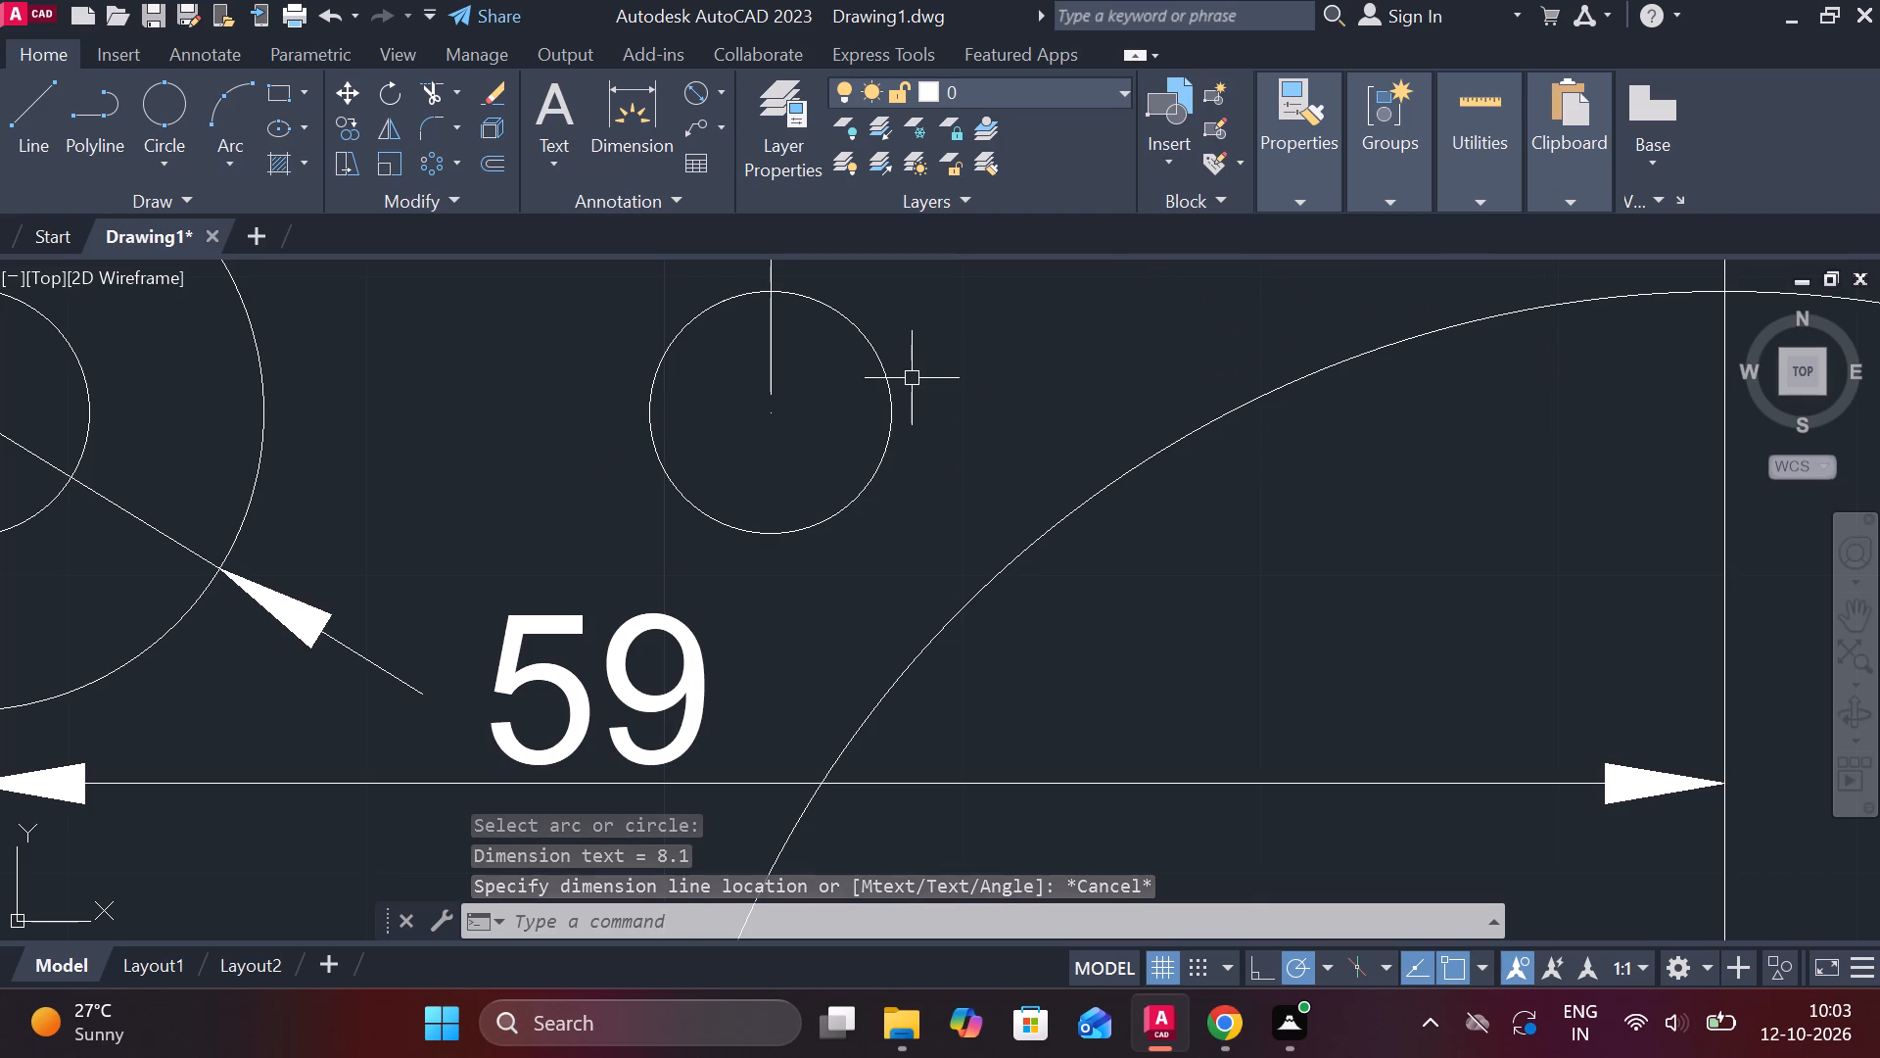
Draw an 8.3 diameter circle centred on the small hole at the upper left of the Ø72.1 circle.
{"action": "type", "text": "c"}
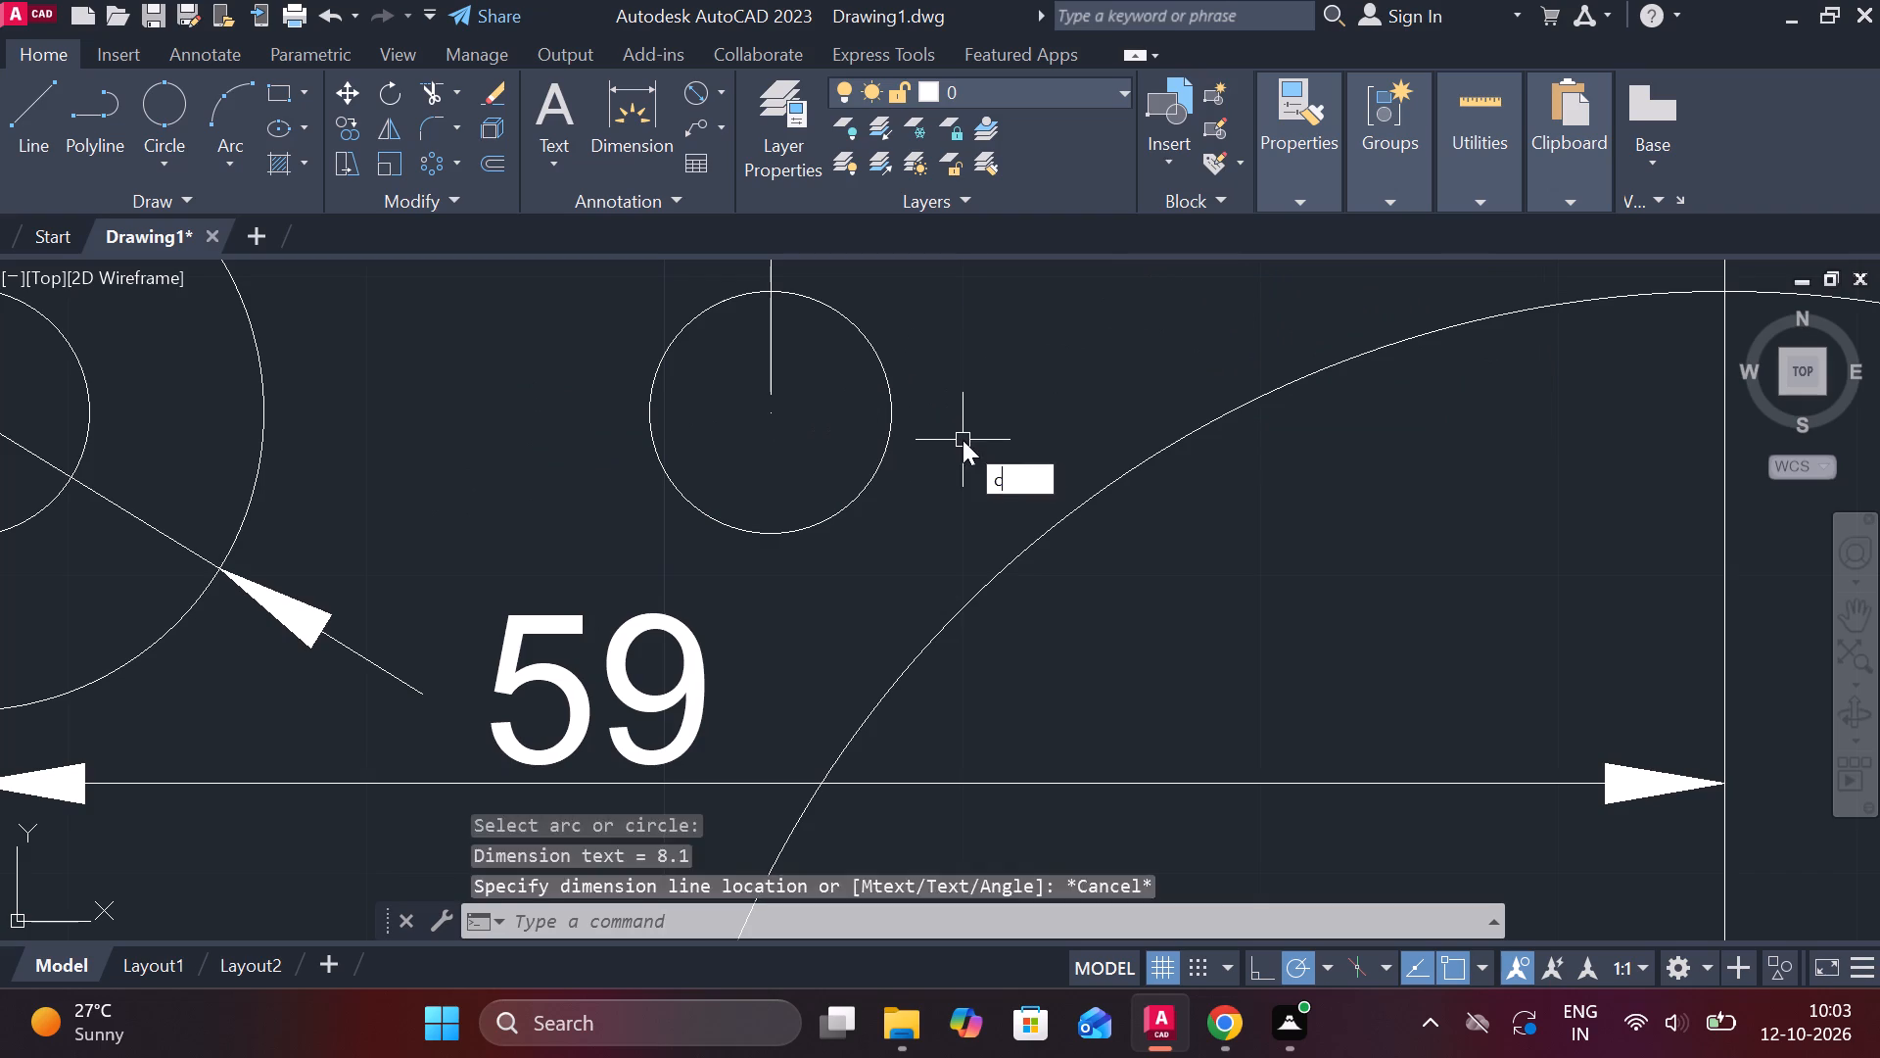
{"action": "key", "text": "space"}
{"action": "left_click", "coordinate": [777, 409]}
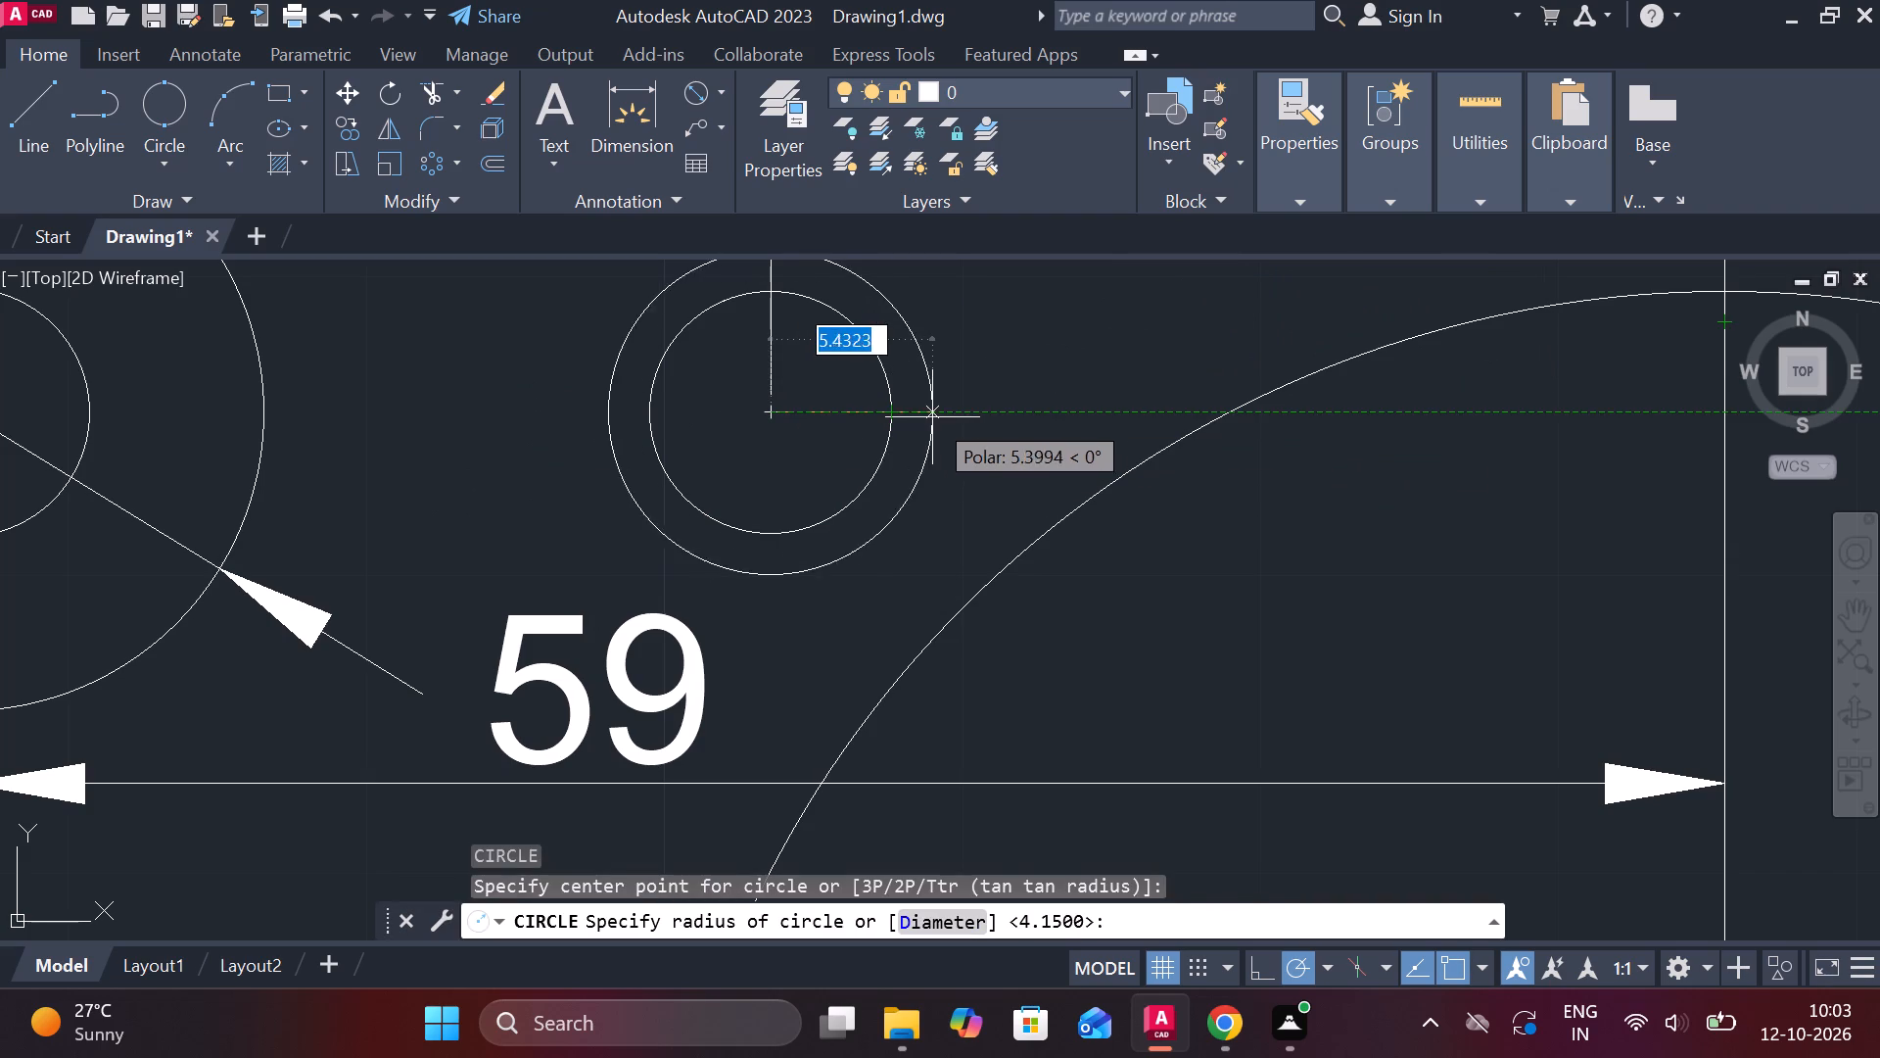
{"action": "type", "text": "d"}
{"action": "key", "text": "space"}
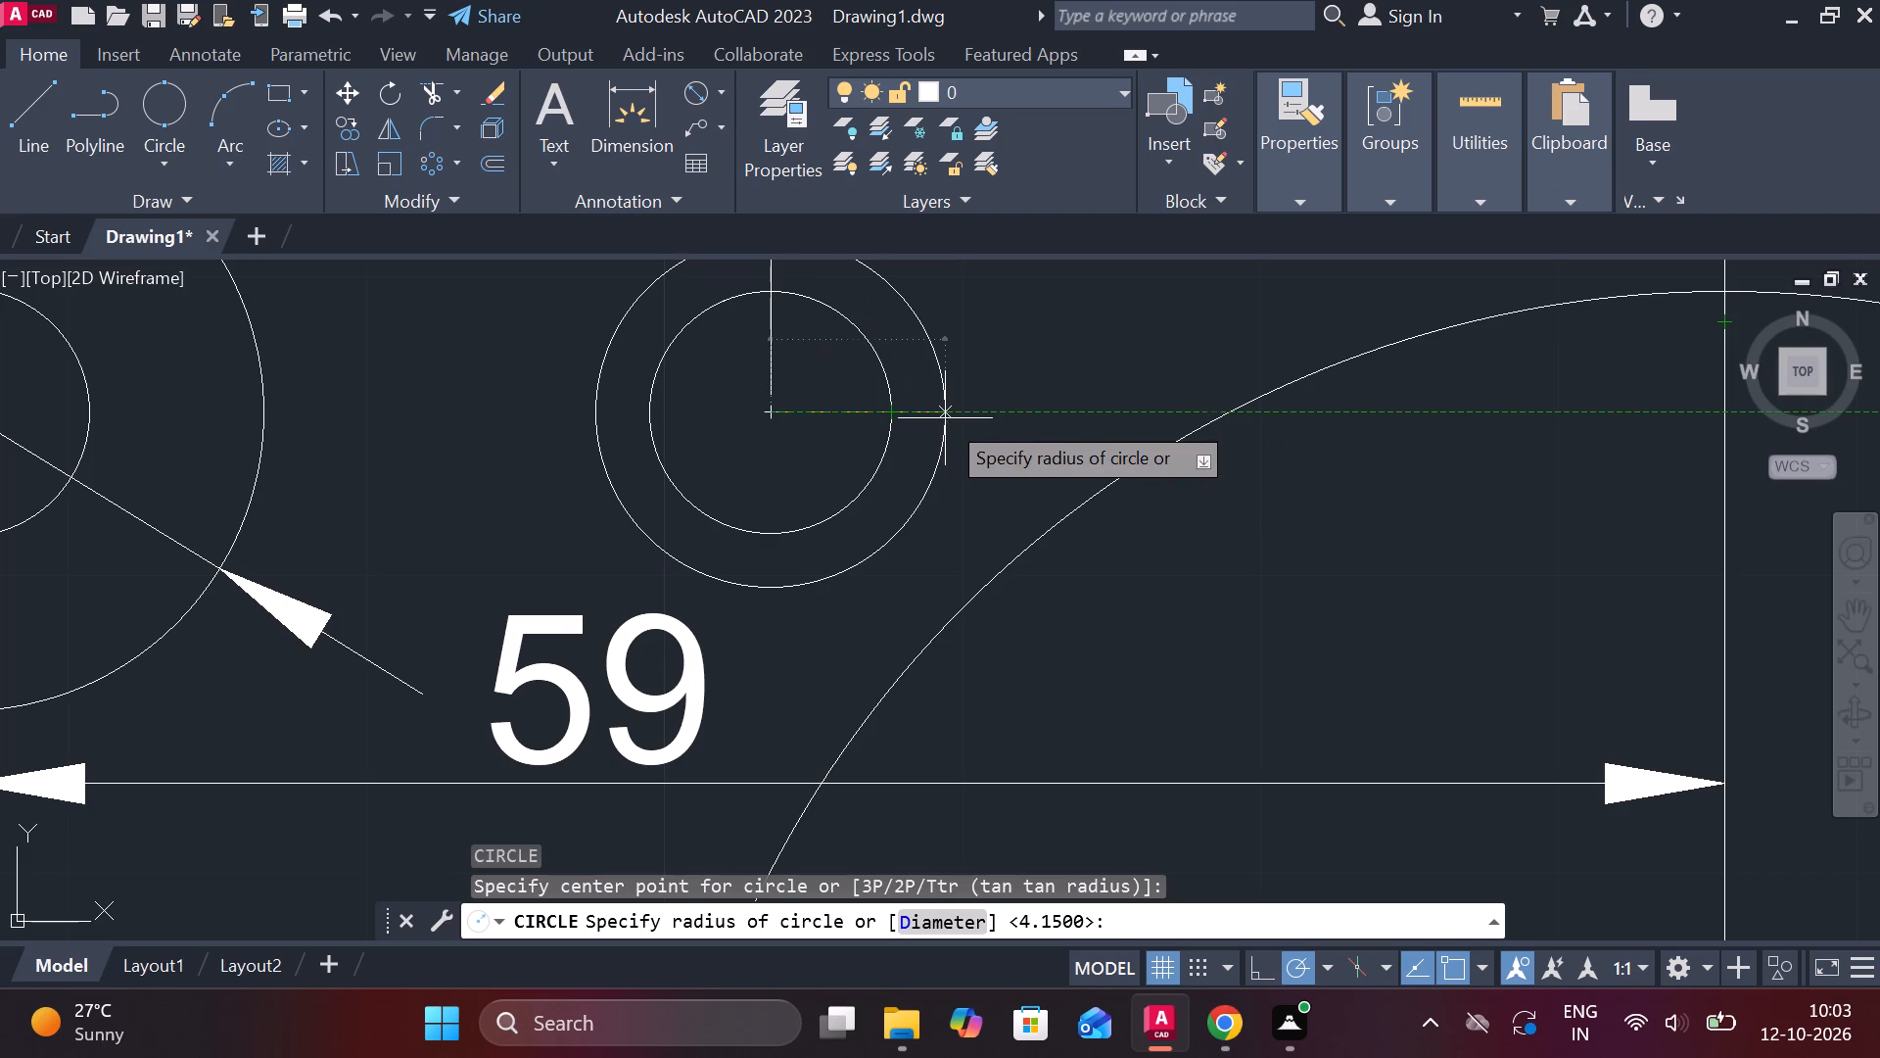
{"action": "type", "text": "8."}
{"action": "type", "text": "3"}
{"action": "key", "text": "space"}
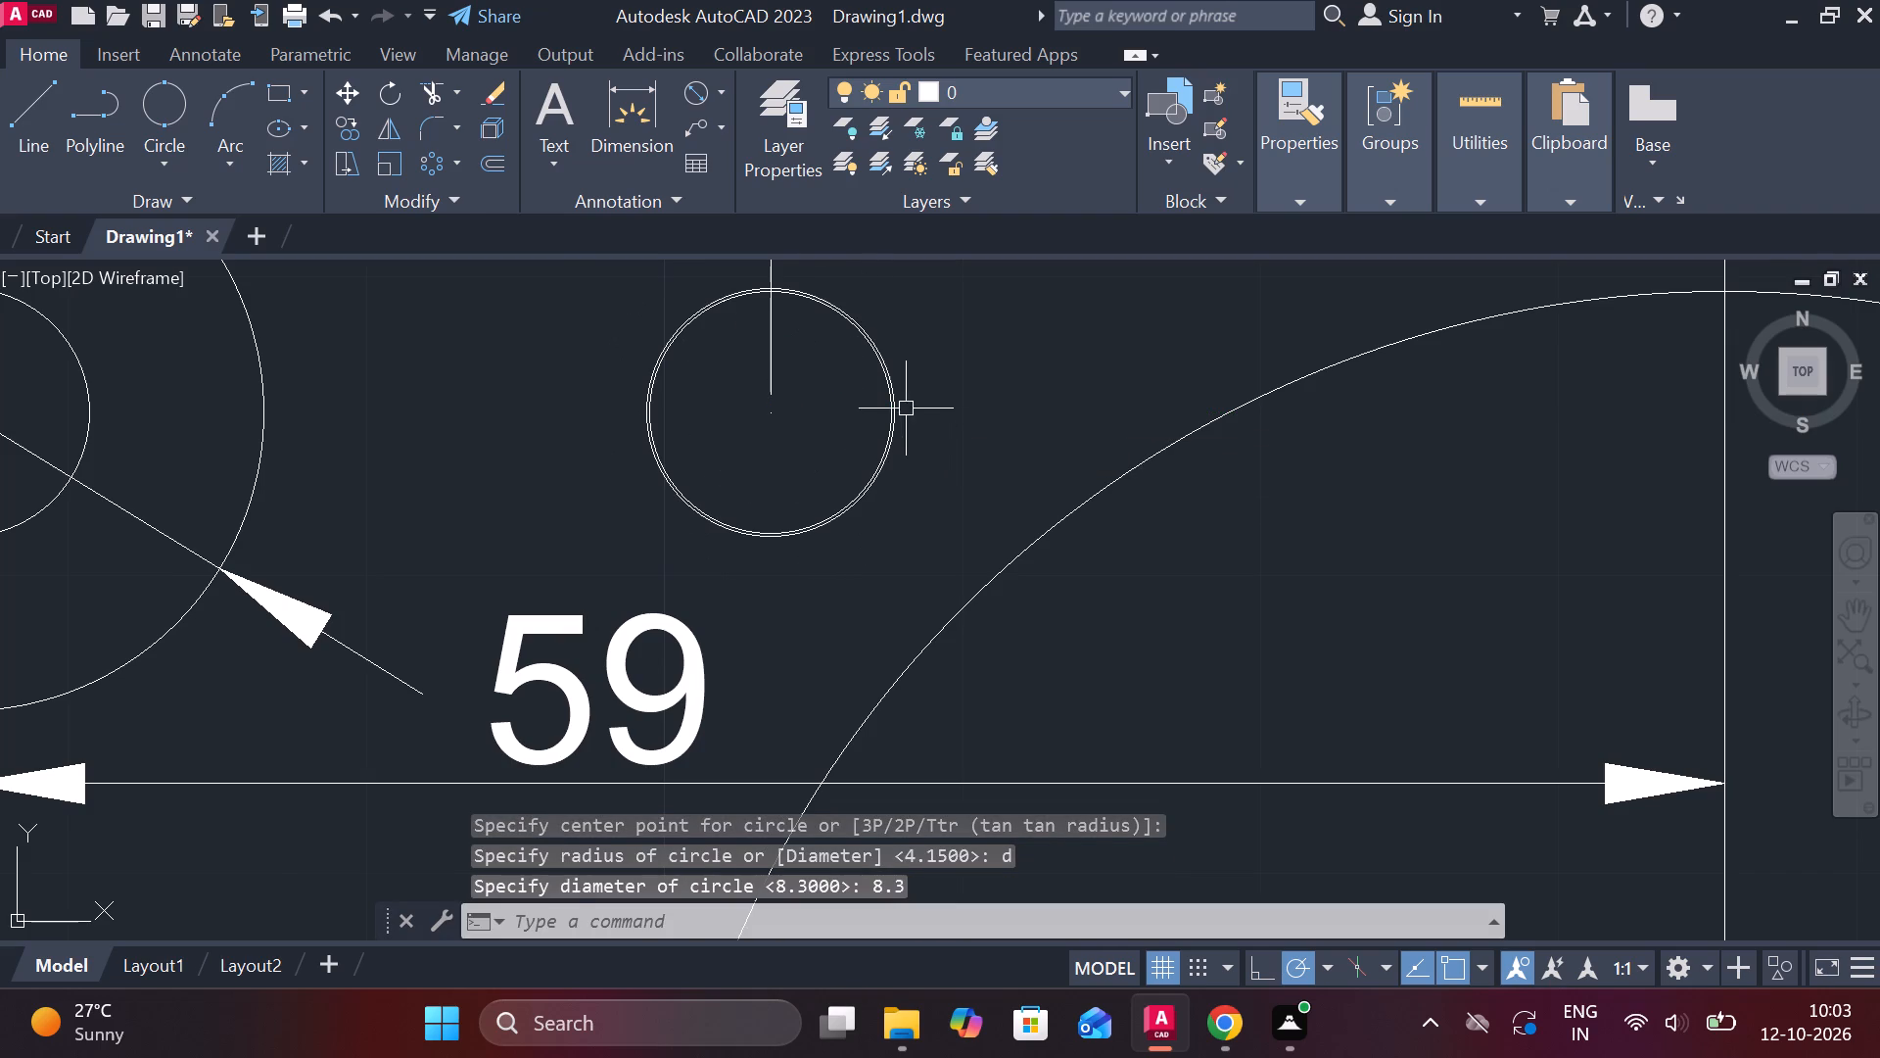
Erase the inner of the two nearly coincident circles at the small hole to the upper left of the Ø72.1 circle.
{"action": "scroll", "coordinate": [900, 403], "scroll_direction": "up", "scroll_amount": 3}
{"action": "left_click", "coordinate": [855, 421]}
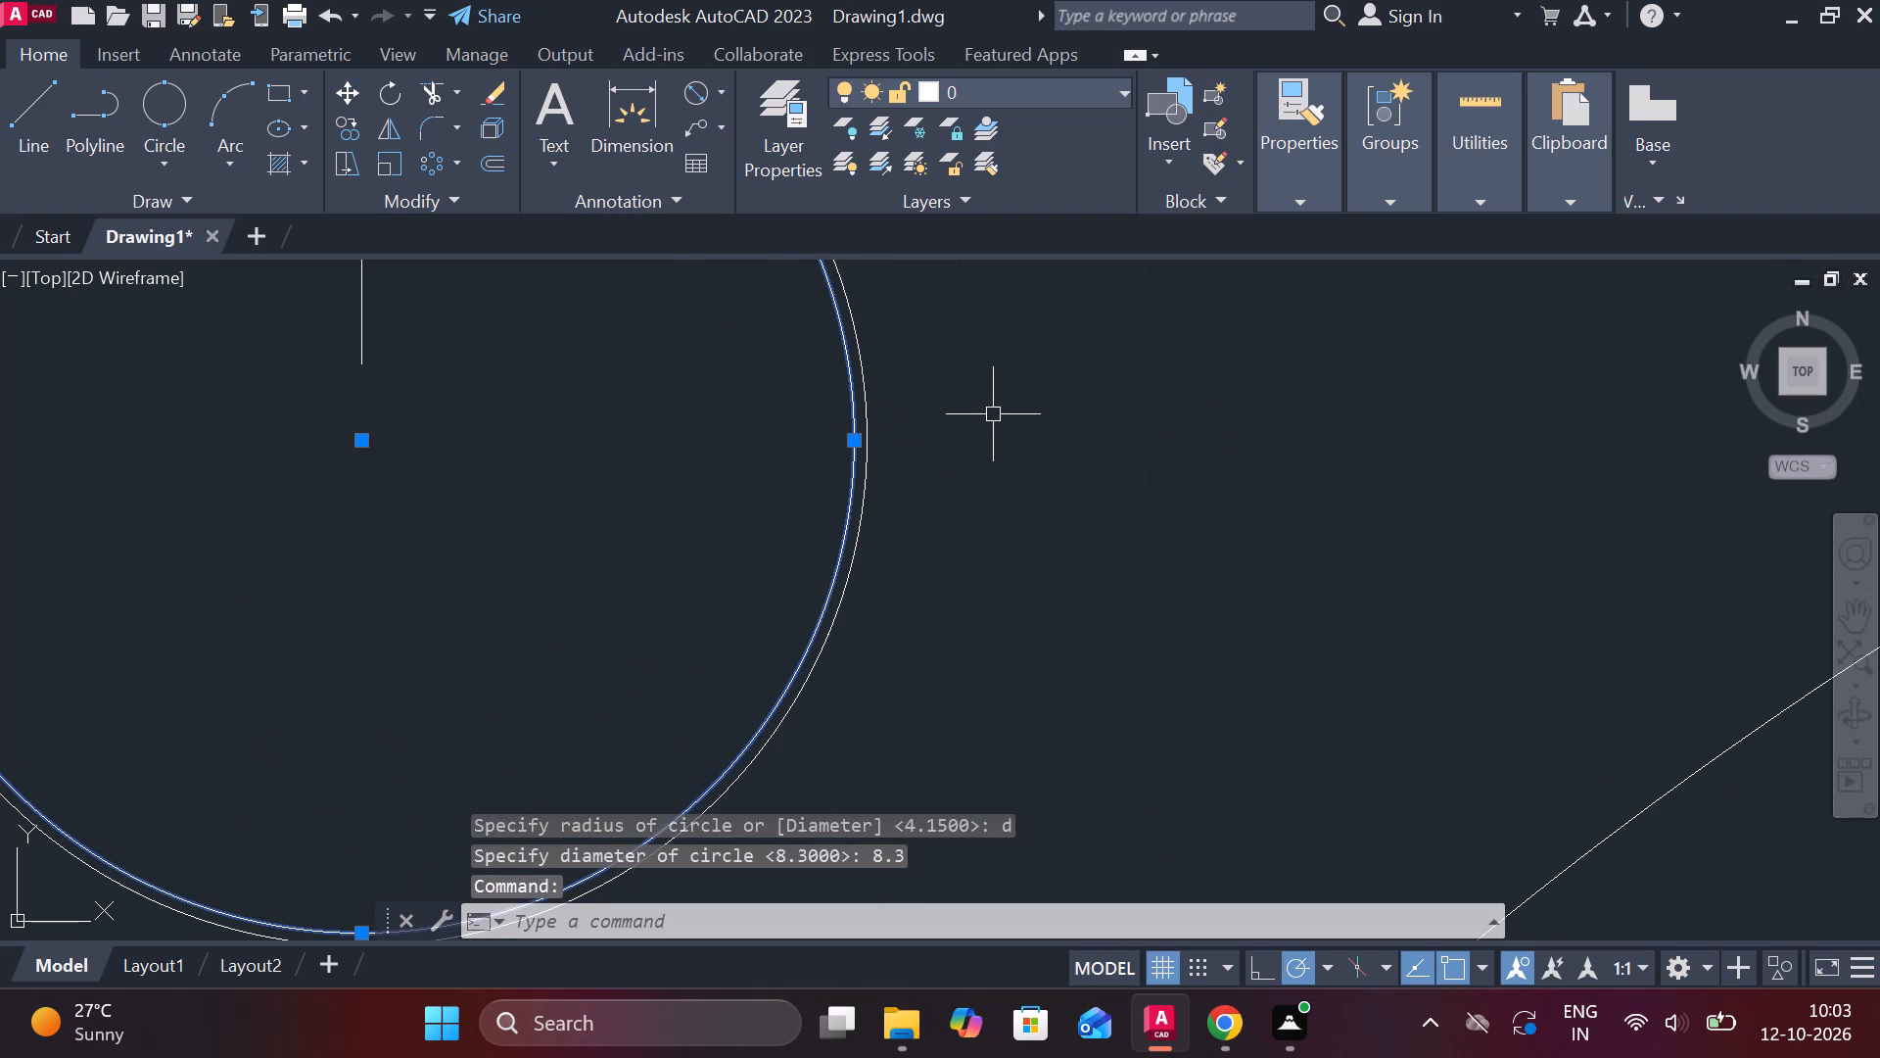
{"action": "type", "text": "e"}
{"action": "key", "text": "space"}
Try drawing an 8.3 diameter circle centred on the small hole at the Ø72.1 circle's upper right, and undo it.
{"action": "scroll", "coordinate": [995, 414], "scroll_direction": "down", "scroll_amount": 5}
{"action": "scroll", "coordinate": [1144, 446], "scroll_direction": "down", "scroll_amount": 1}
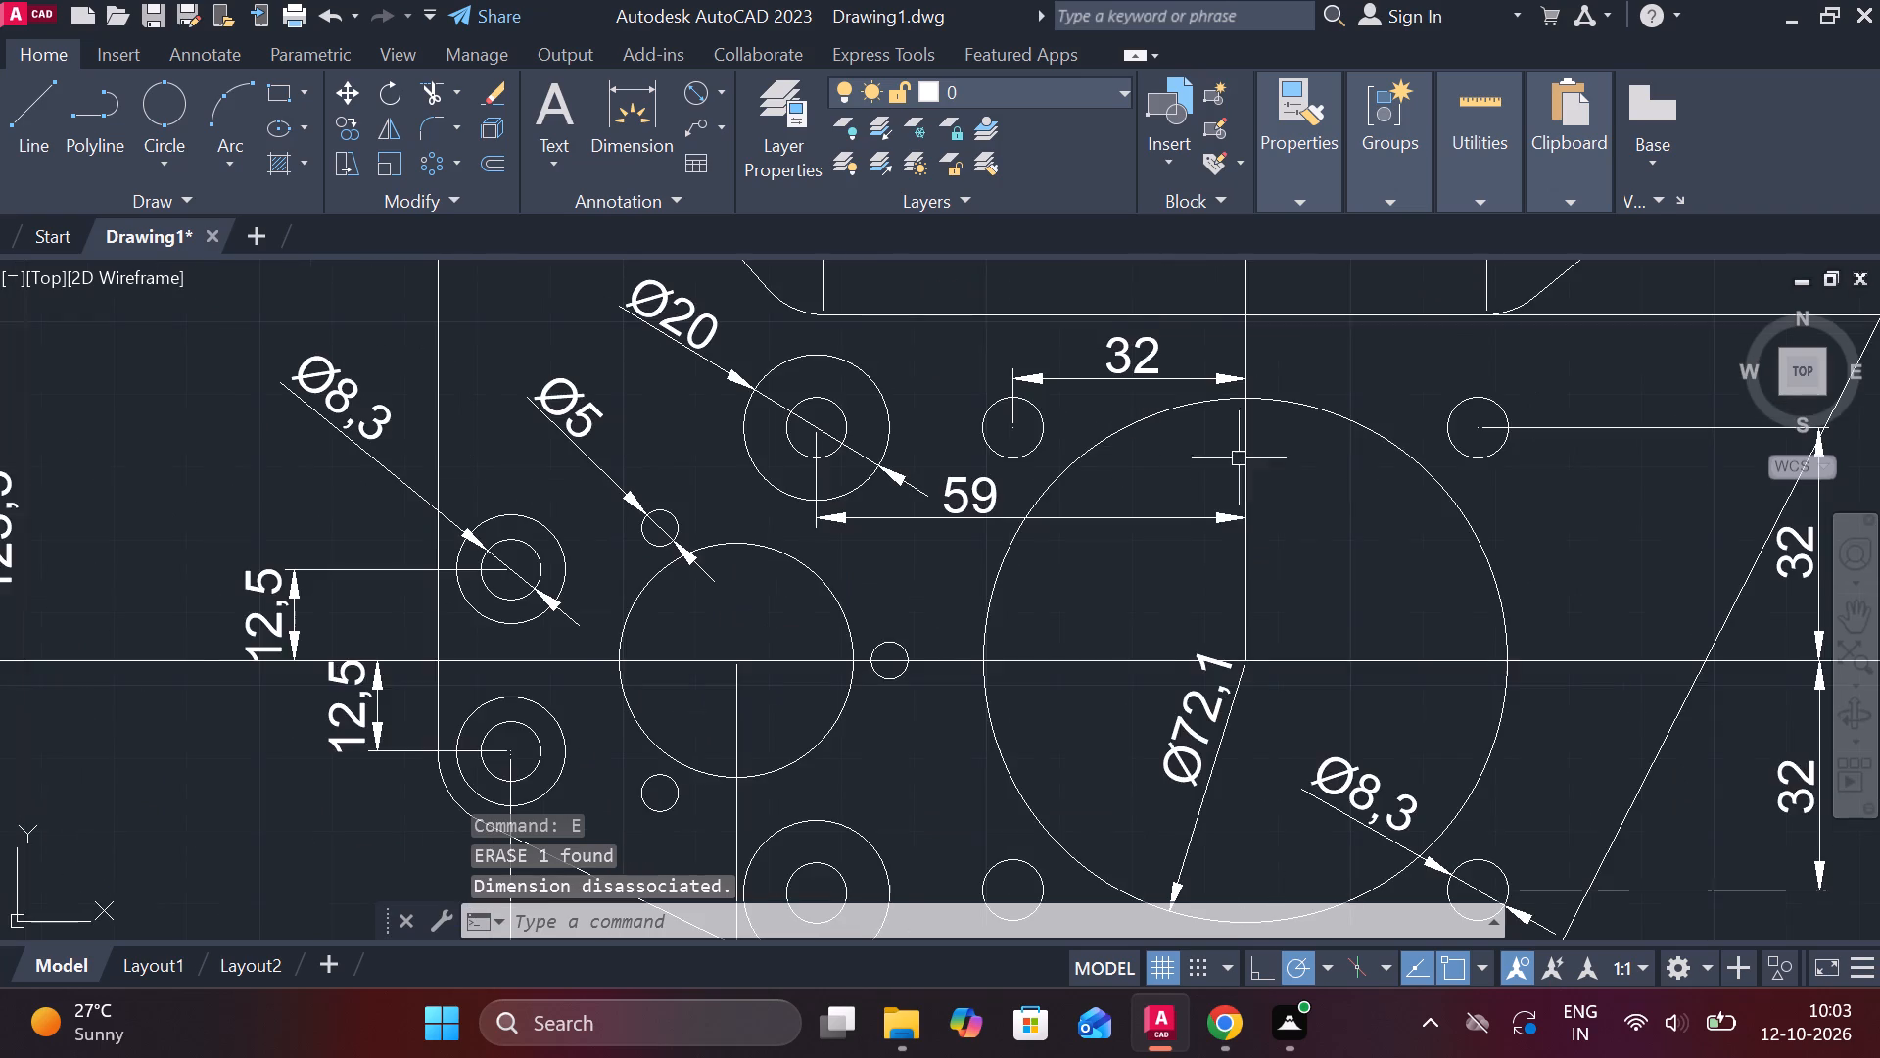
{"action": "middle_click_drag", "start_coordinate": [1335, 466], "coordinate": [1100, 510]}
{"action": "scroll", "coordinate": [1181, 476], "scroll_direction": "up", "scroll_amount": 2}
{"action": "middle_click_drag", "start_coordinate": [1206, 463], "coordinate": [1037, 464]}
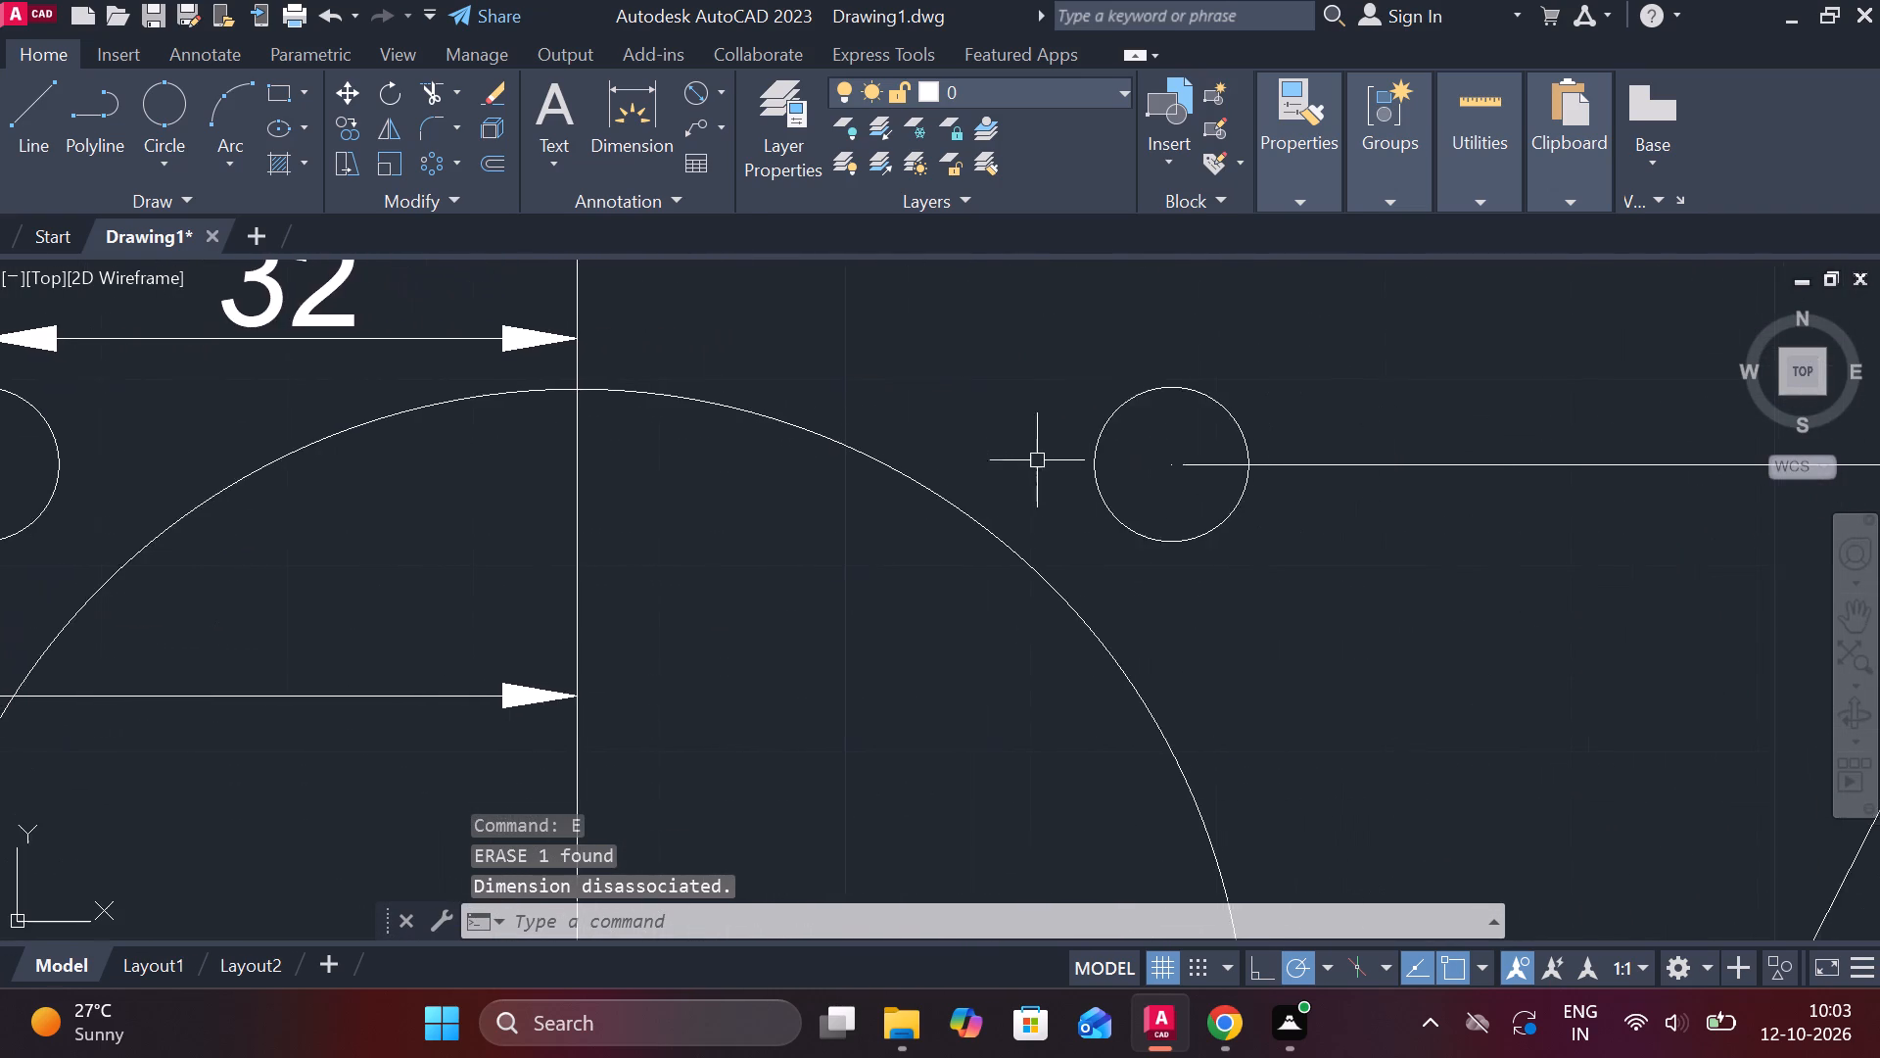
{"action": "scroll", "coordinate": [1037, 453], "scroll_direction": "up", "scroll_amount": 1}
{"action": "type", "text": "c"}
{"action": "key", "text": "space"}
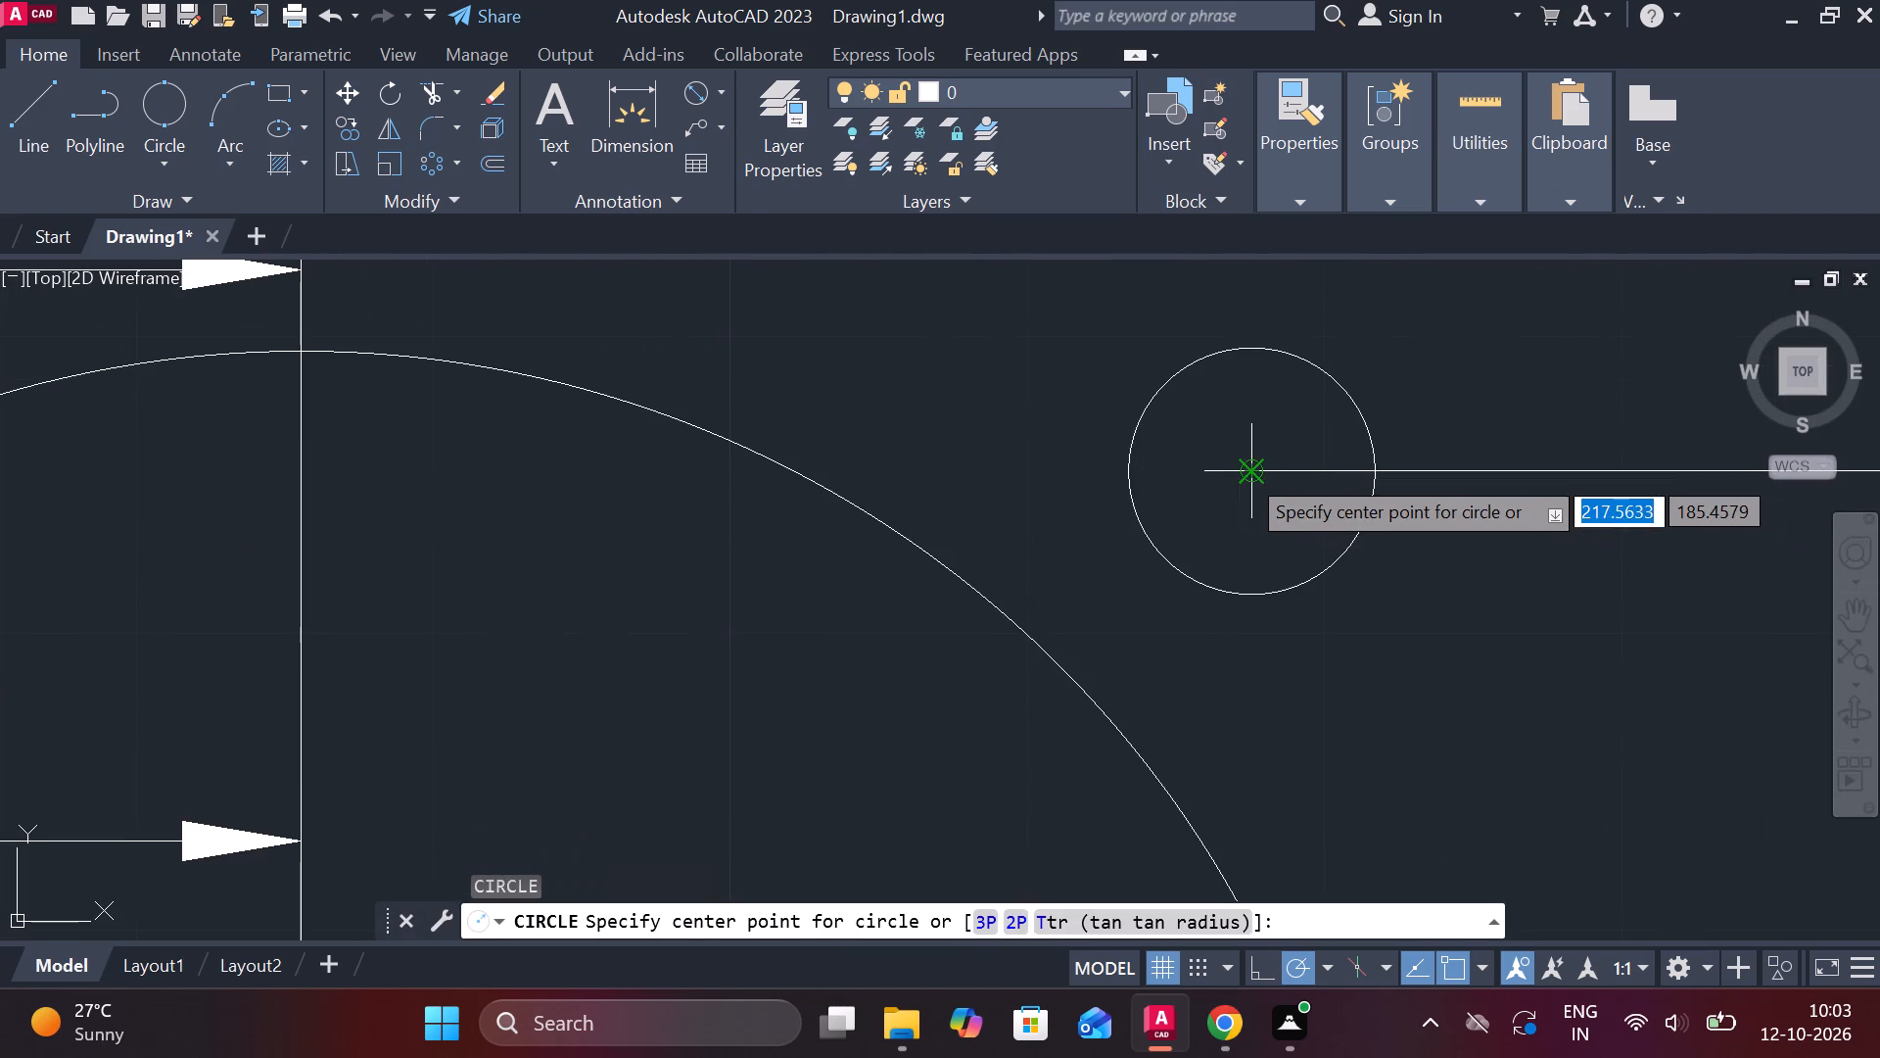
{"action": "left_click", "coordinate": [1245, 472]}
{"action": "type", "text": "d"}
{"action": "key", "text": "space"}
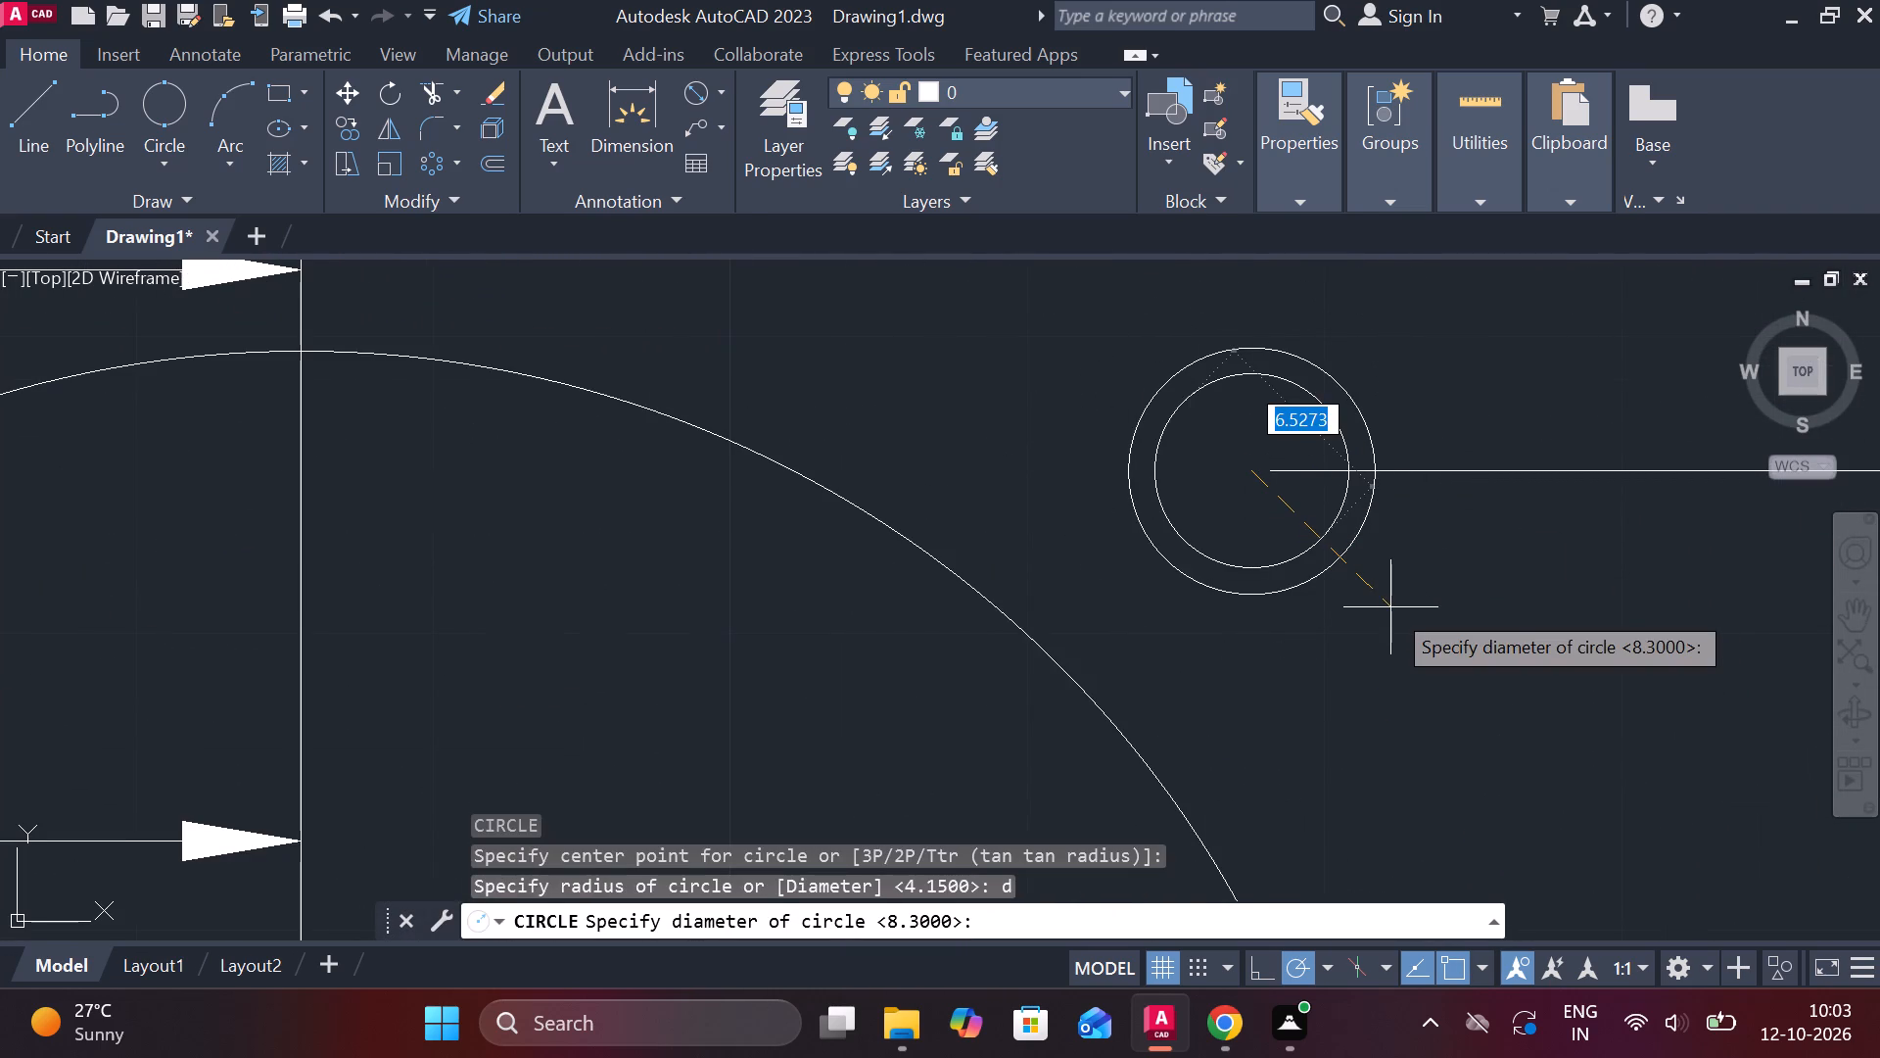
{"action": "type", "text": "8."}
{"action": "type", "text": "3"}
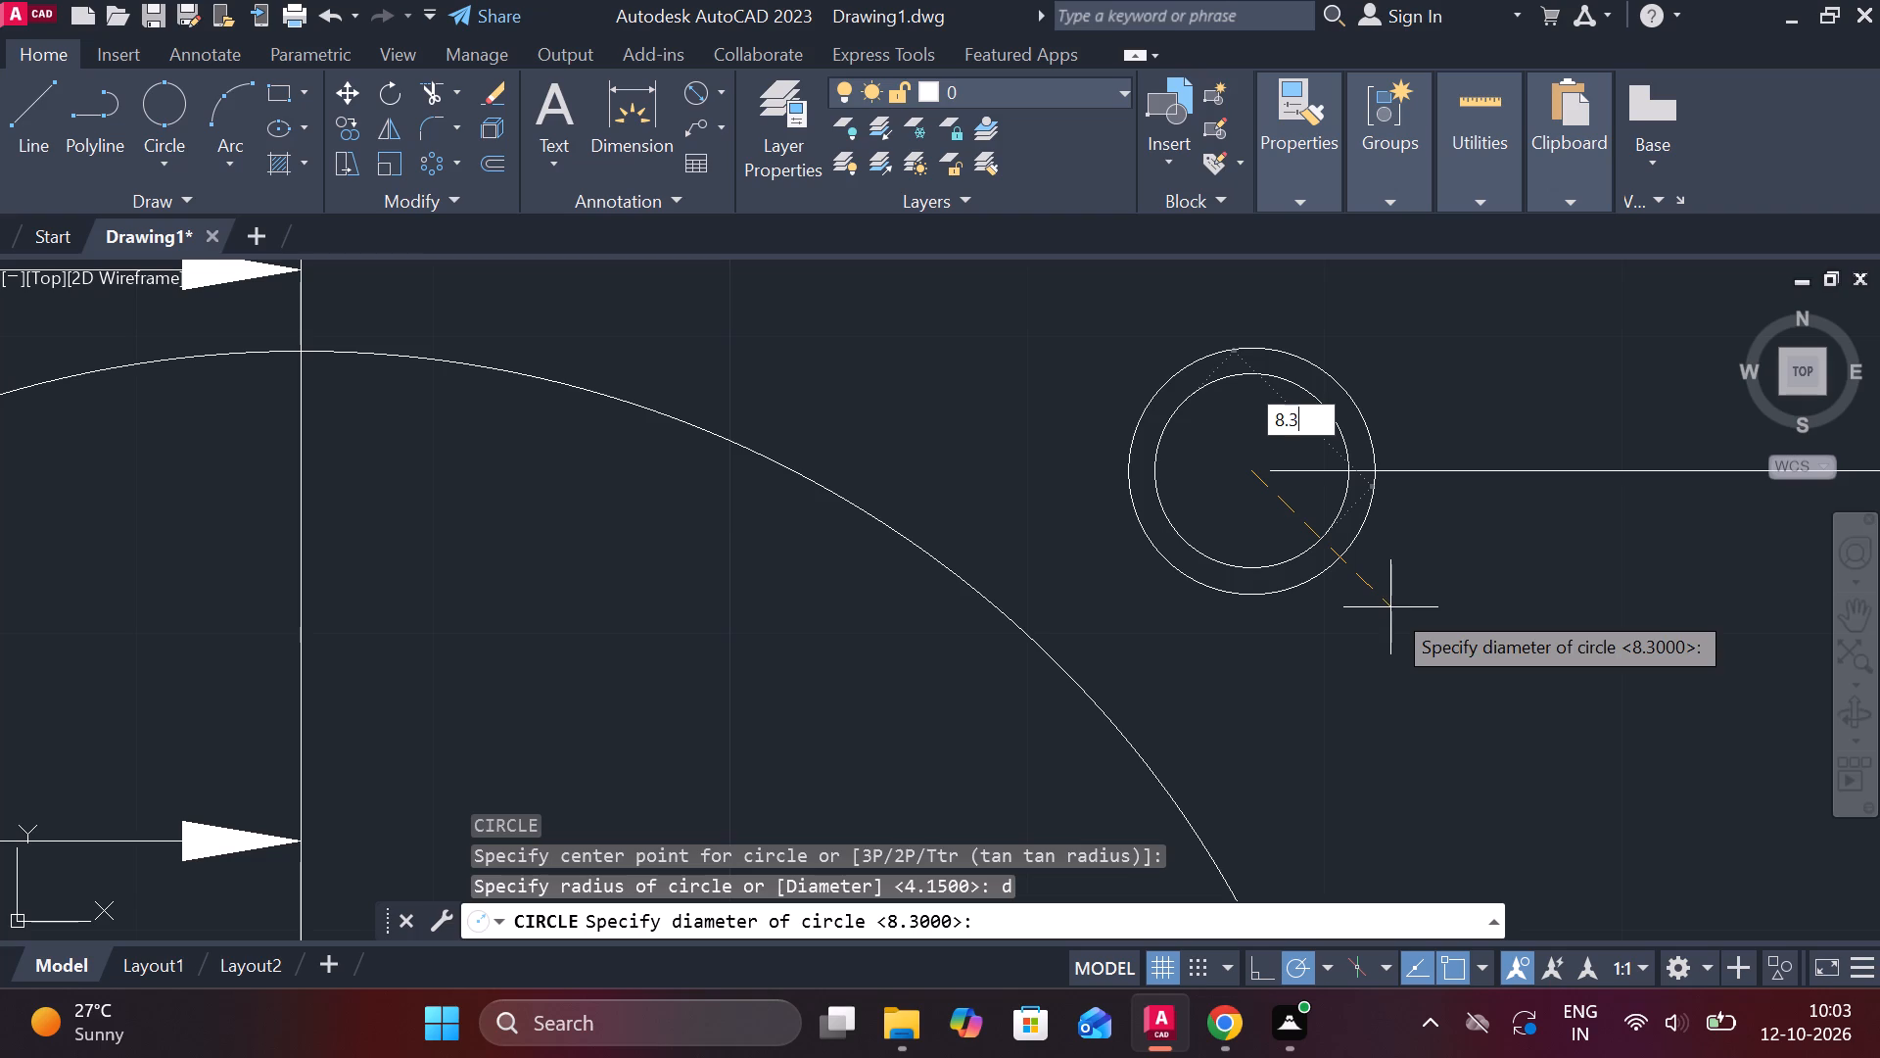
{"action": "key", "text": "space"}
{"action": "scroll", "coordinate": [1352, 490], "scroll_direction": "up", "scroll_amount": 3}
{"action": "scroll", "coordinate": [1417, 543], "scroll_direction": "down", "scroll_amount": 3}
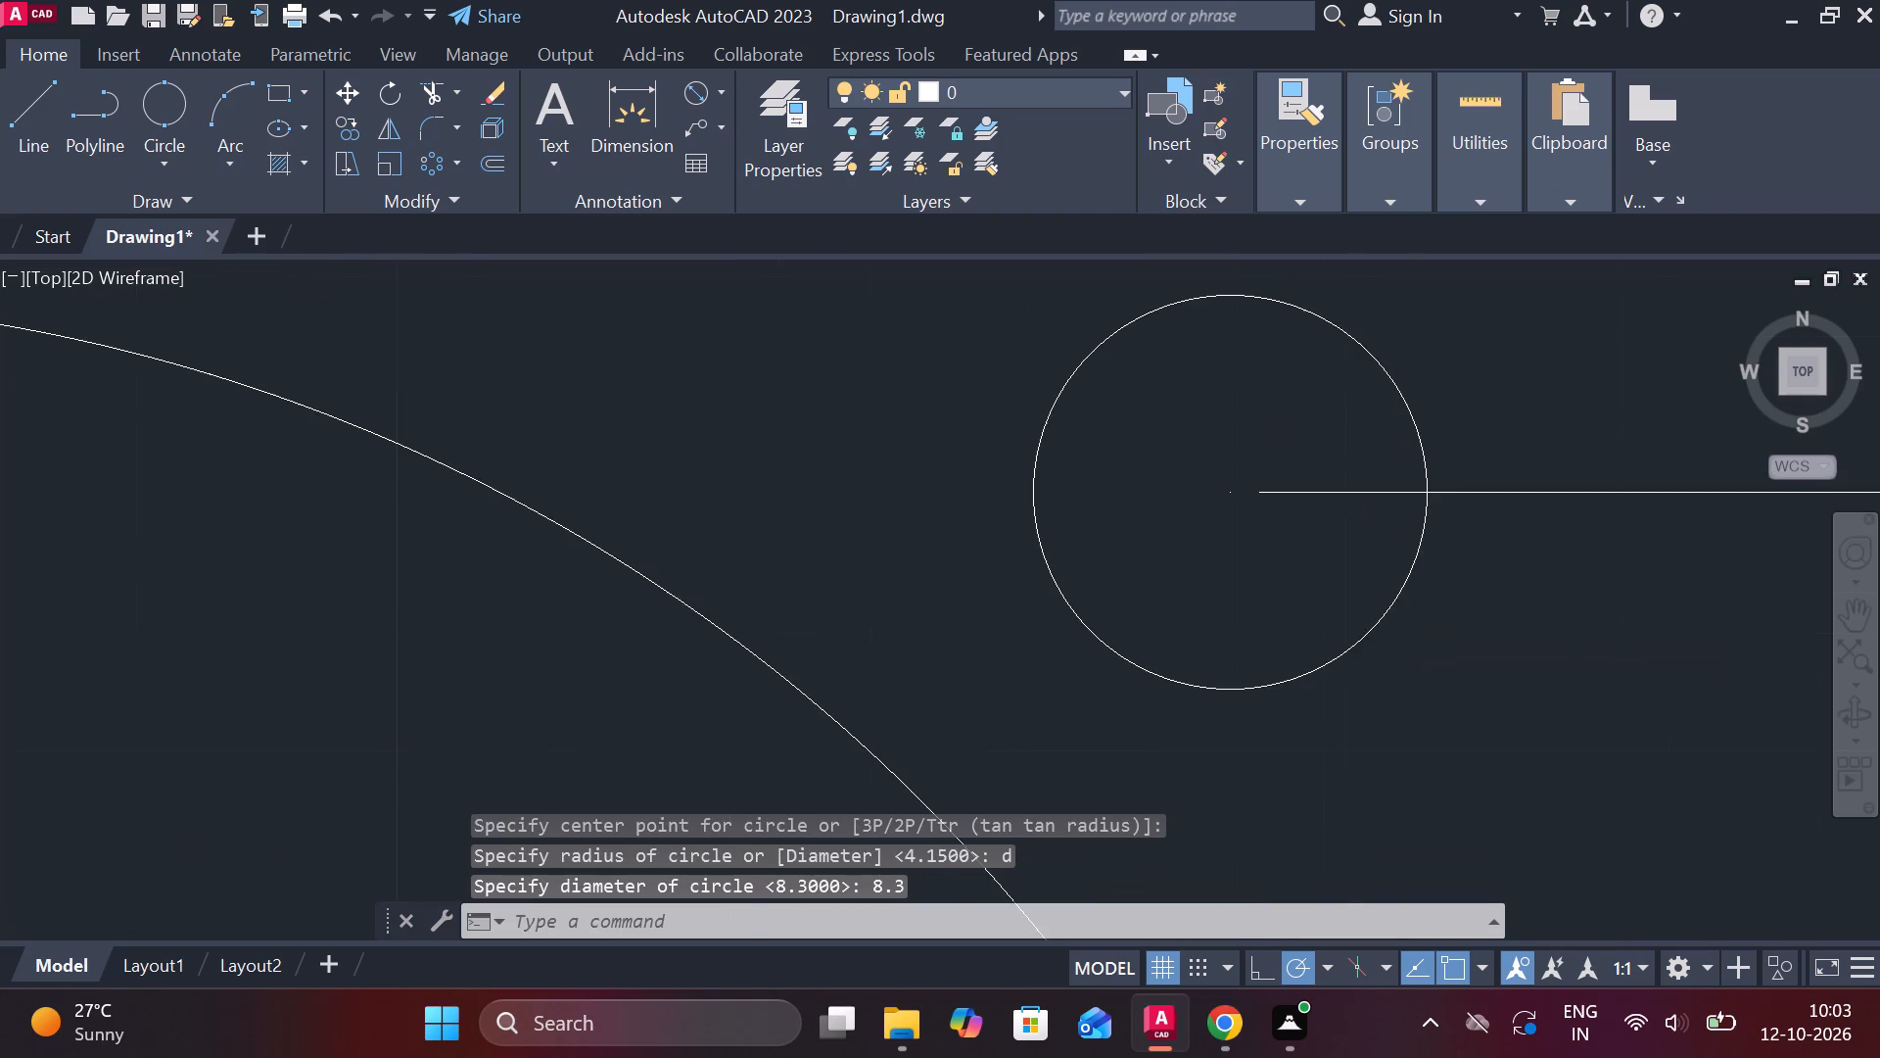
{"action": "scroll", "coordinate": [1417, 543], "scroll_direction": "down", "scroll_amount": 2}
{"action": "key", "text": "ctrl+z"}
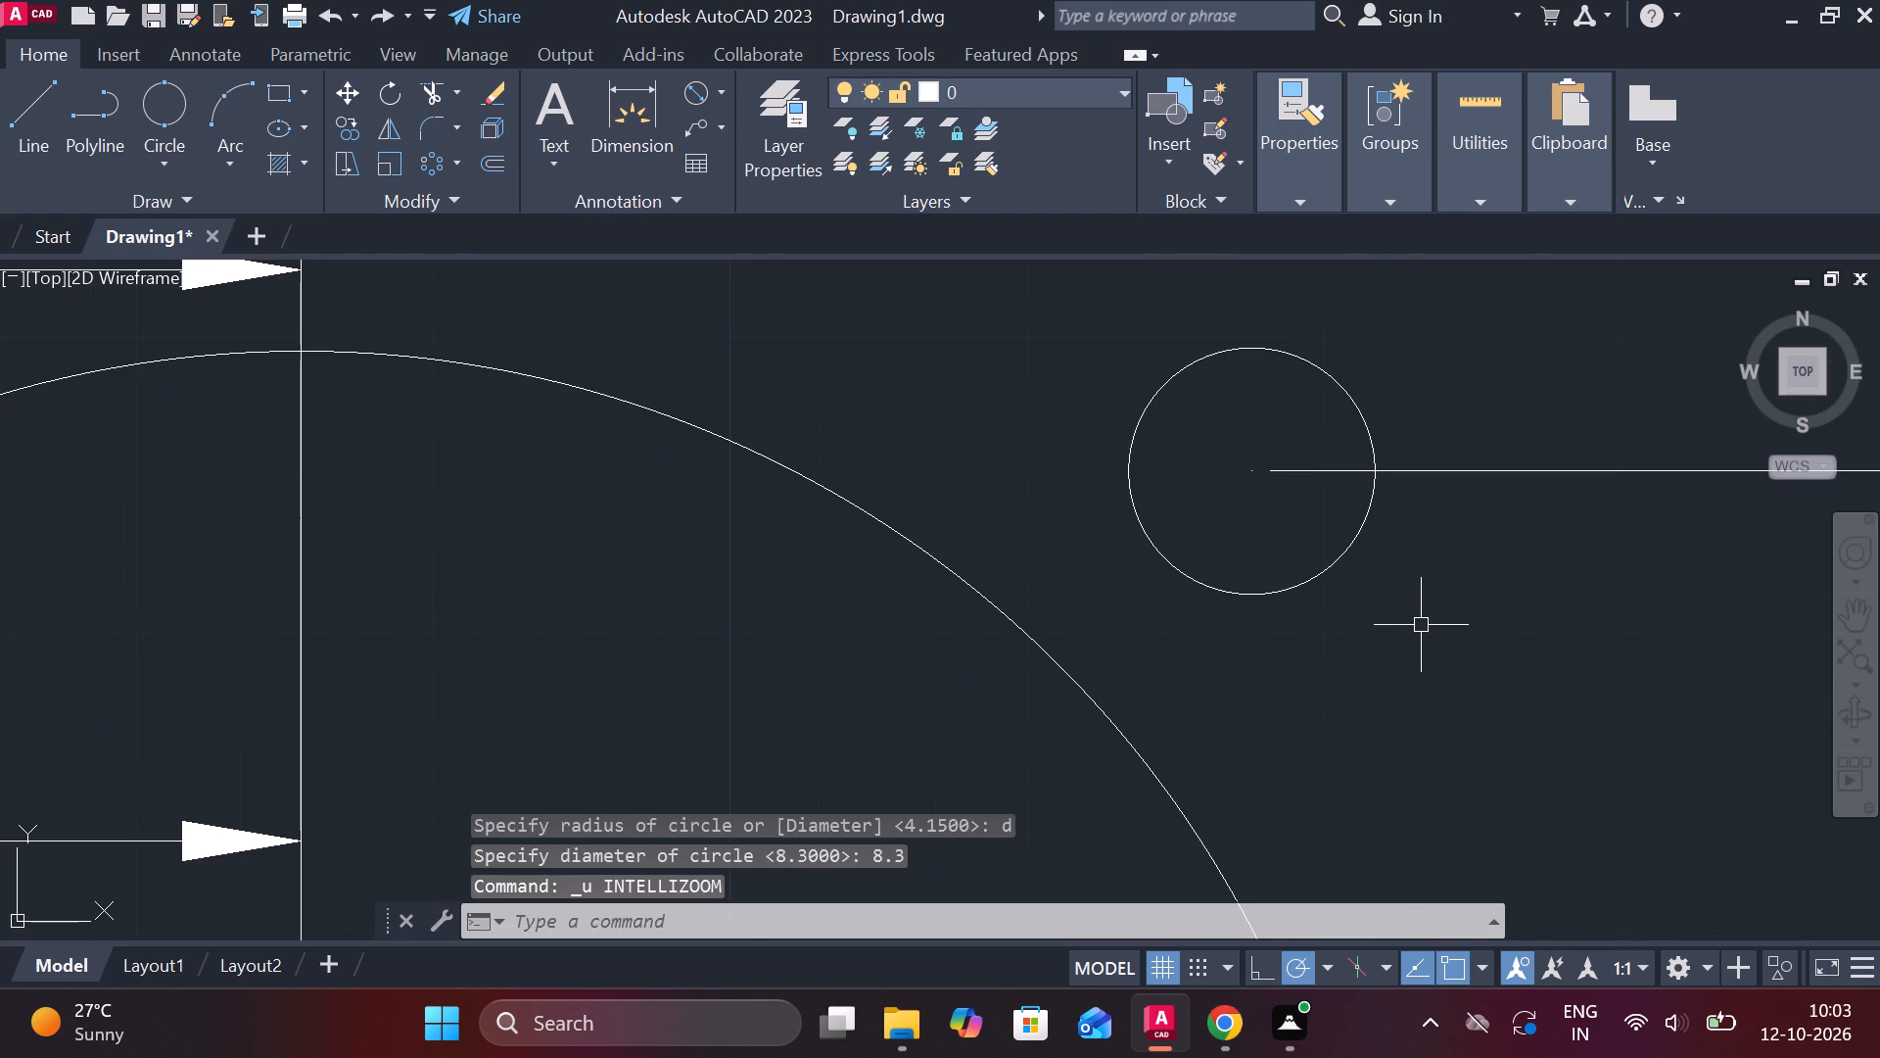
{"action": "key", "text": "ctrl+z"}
Check the diameters of the small holes at the Ø72.1 circle's upper right and upper left, without placing the dimensions.
{"action": "scroll", "coordinate": [1421, 625], "scroll_direction": "down", "scroll_amount": 3}
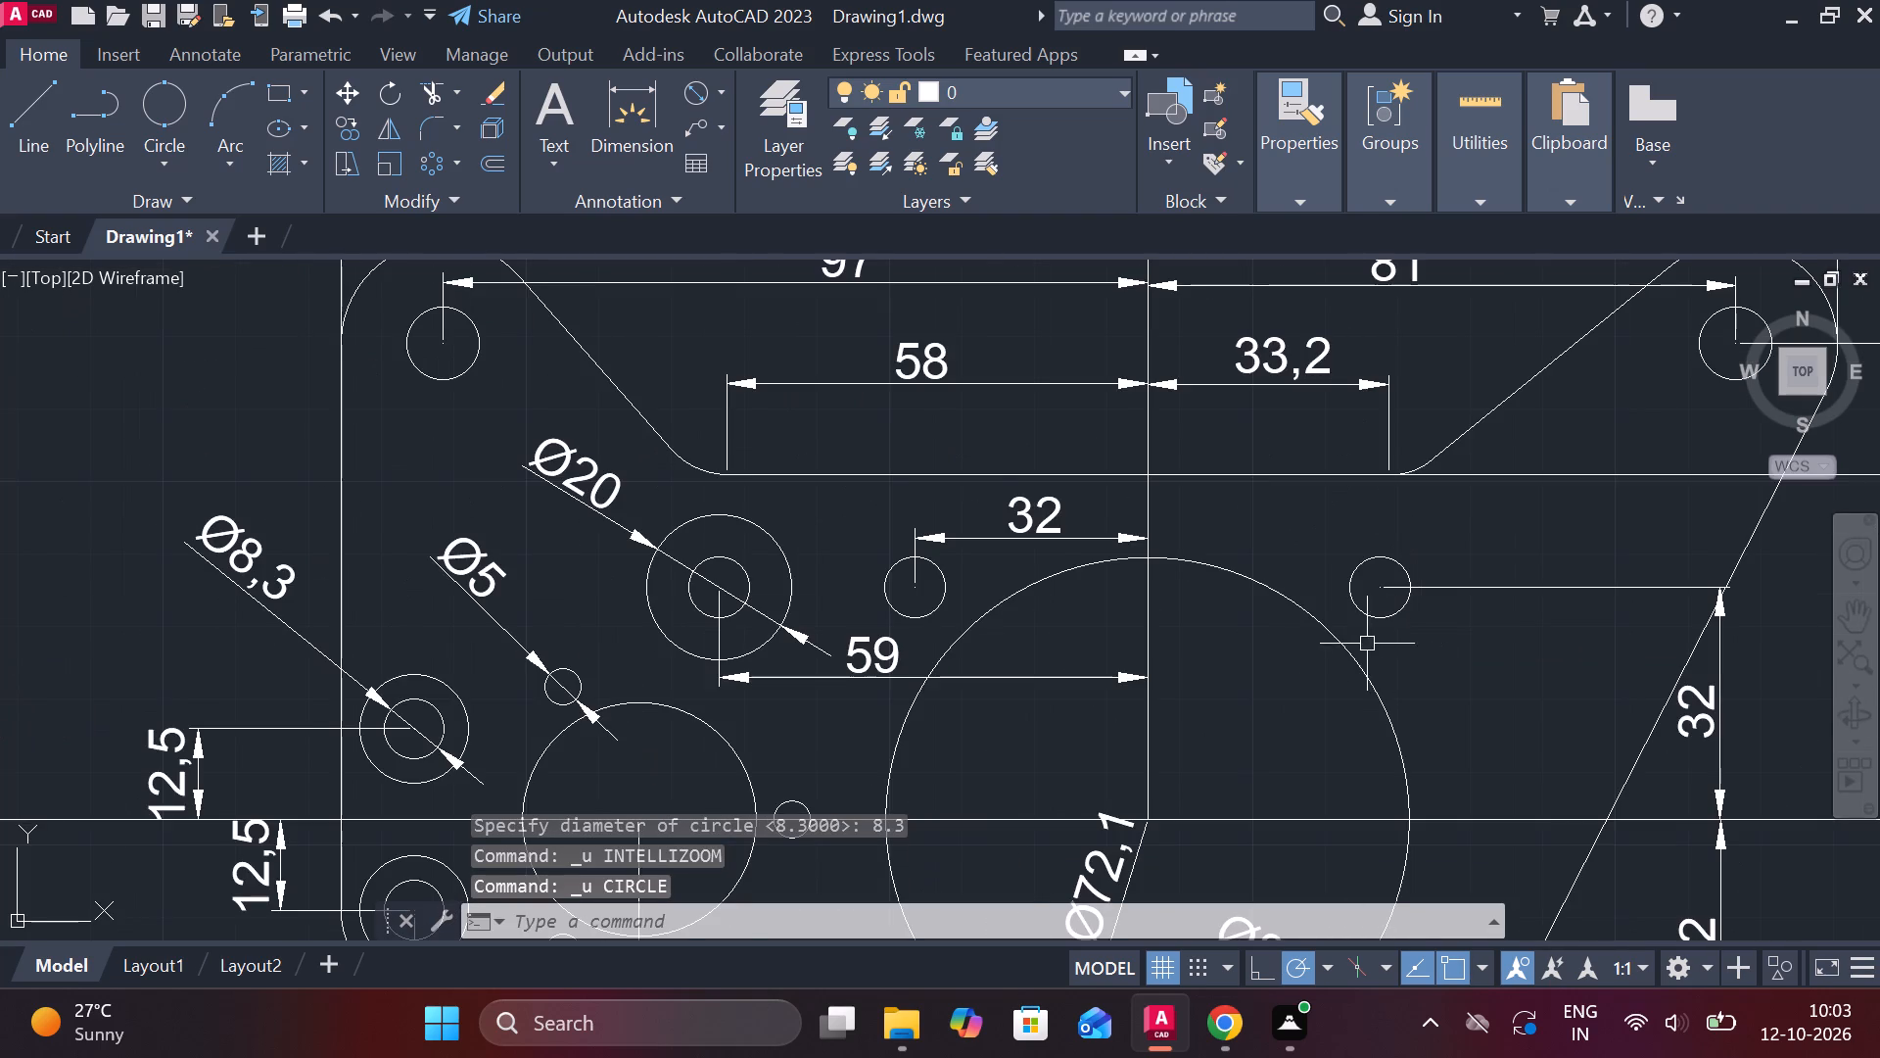
{"action": "scroll", "coordinate": [1337, 630], "scroll_direction": "up", "scroll_amount": 1}
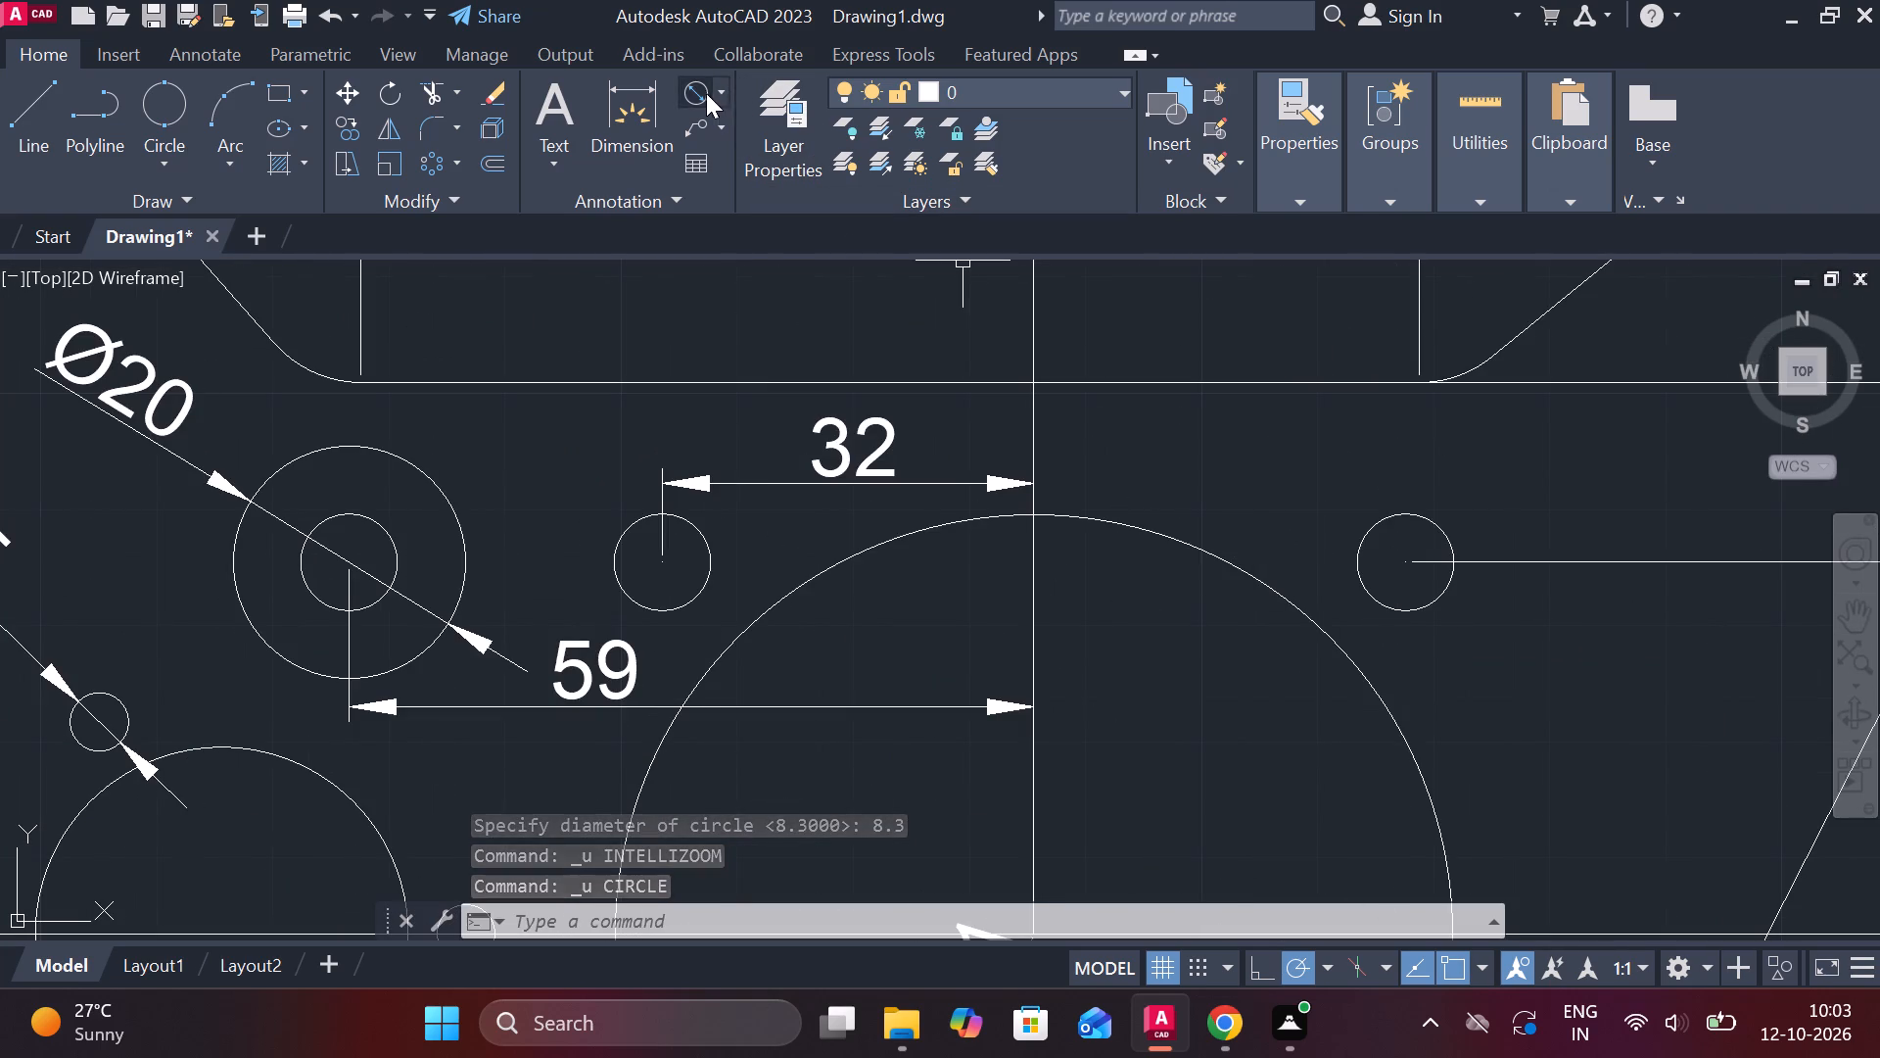
{"action": "left_click", "coordinate": [681, 90]}
{"action": "left_click", "coordinate": [1408, 519]}
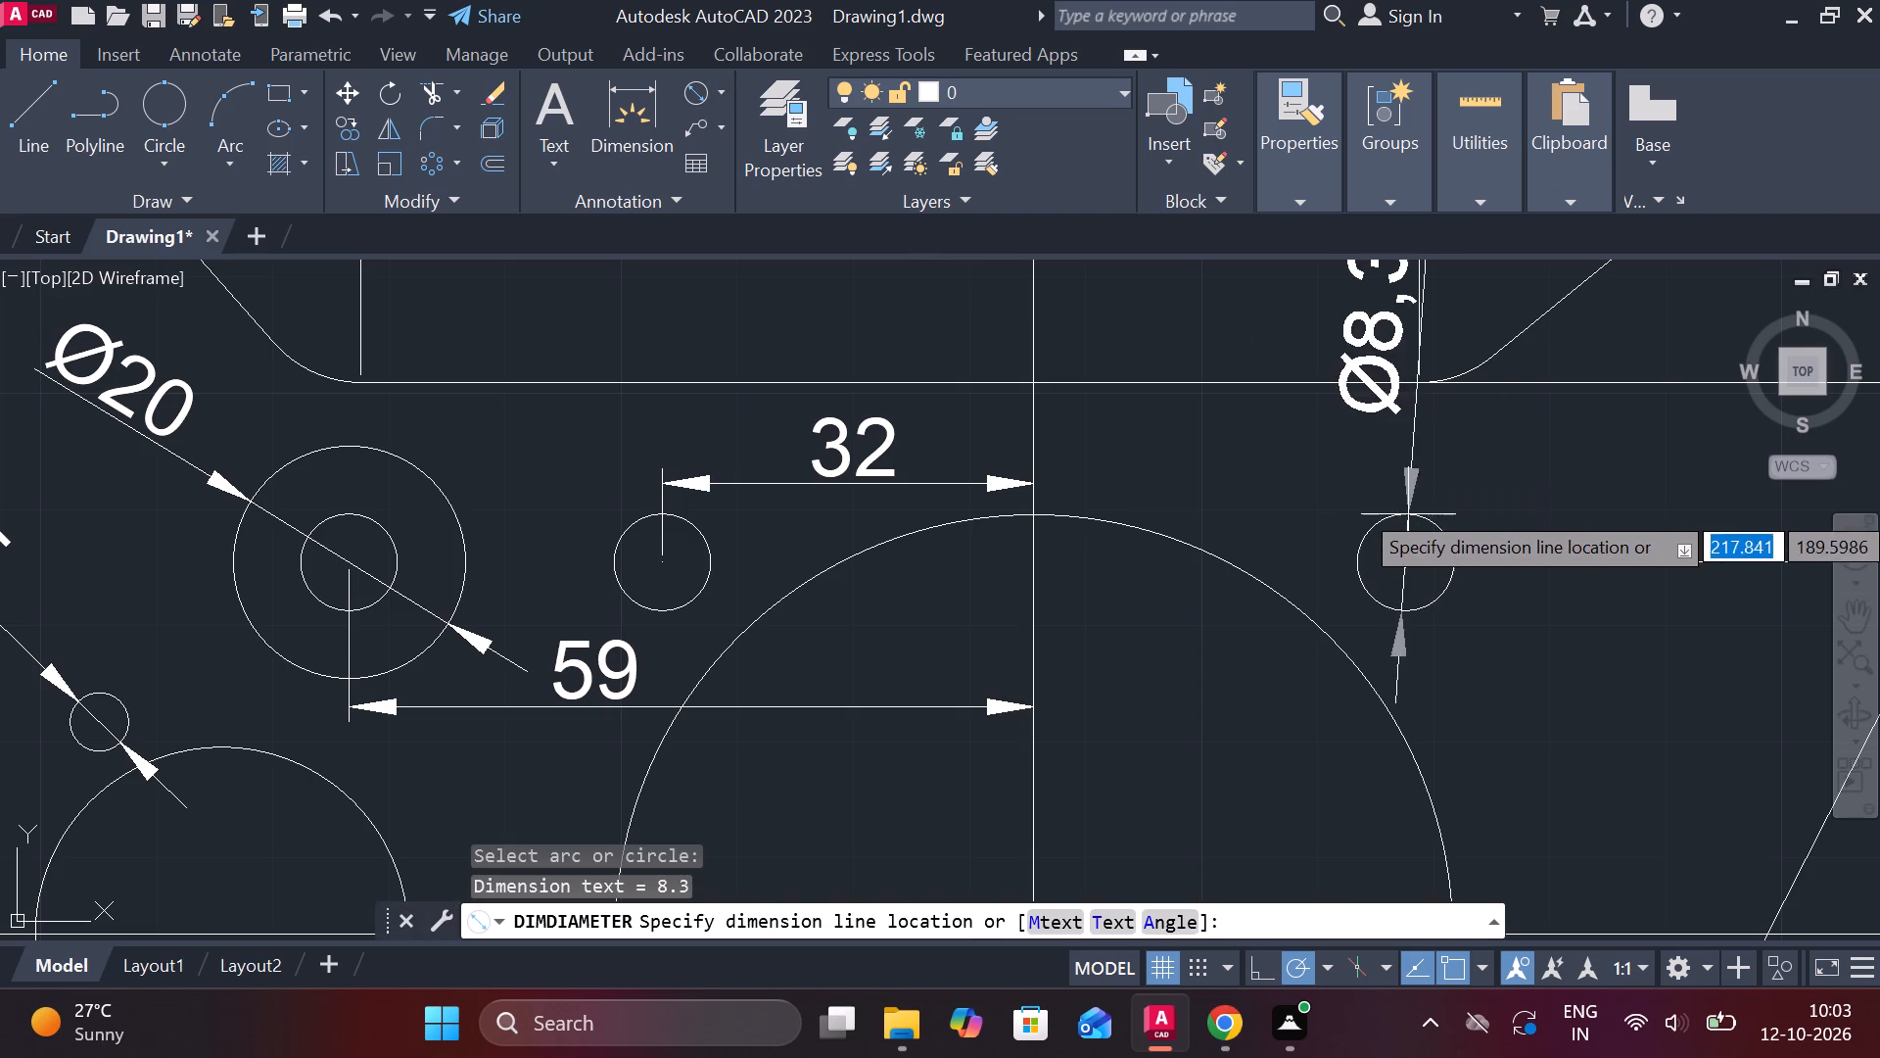
{"action": "key", "text": "Escape"}
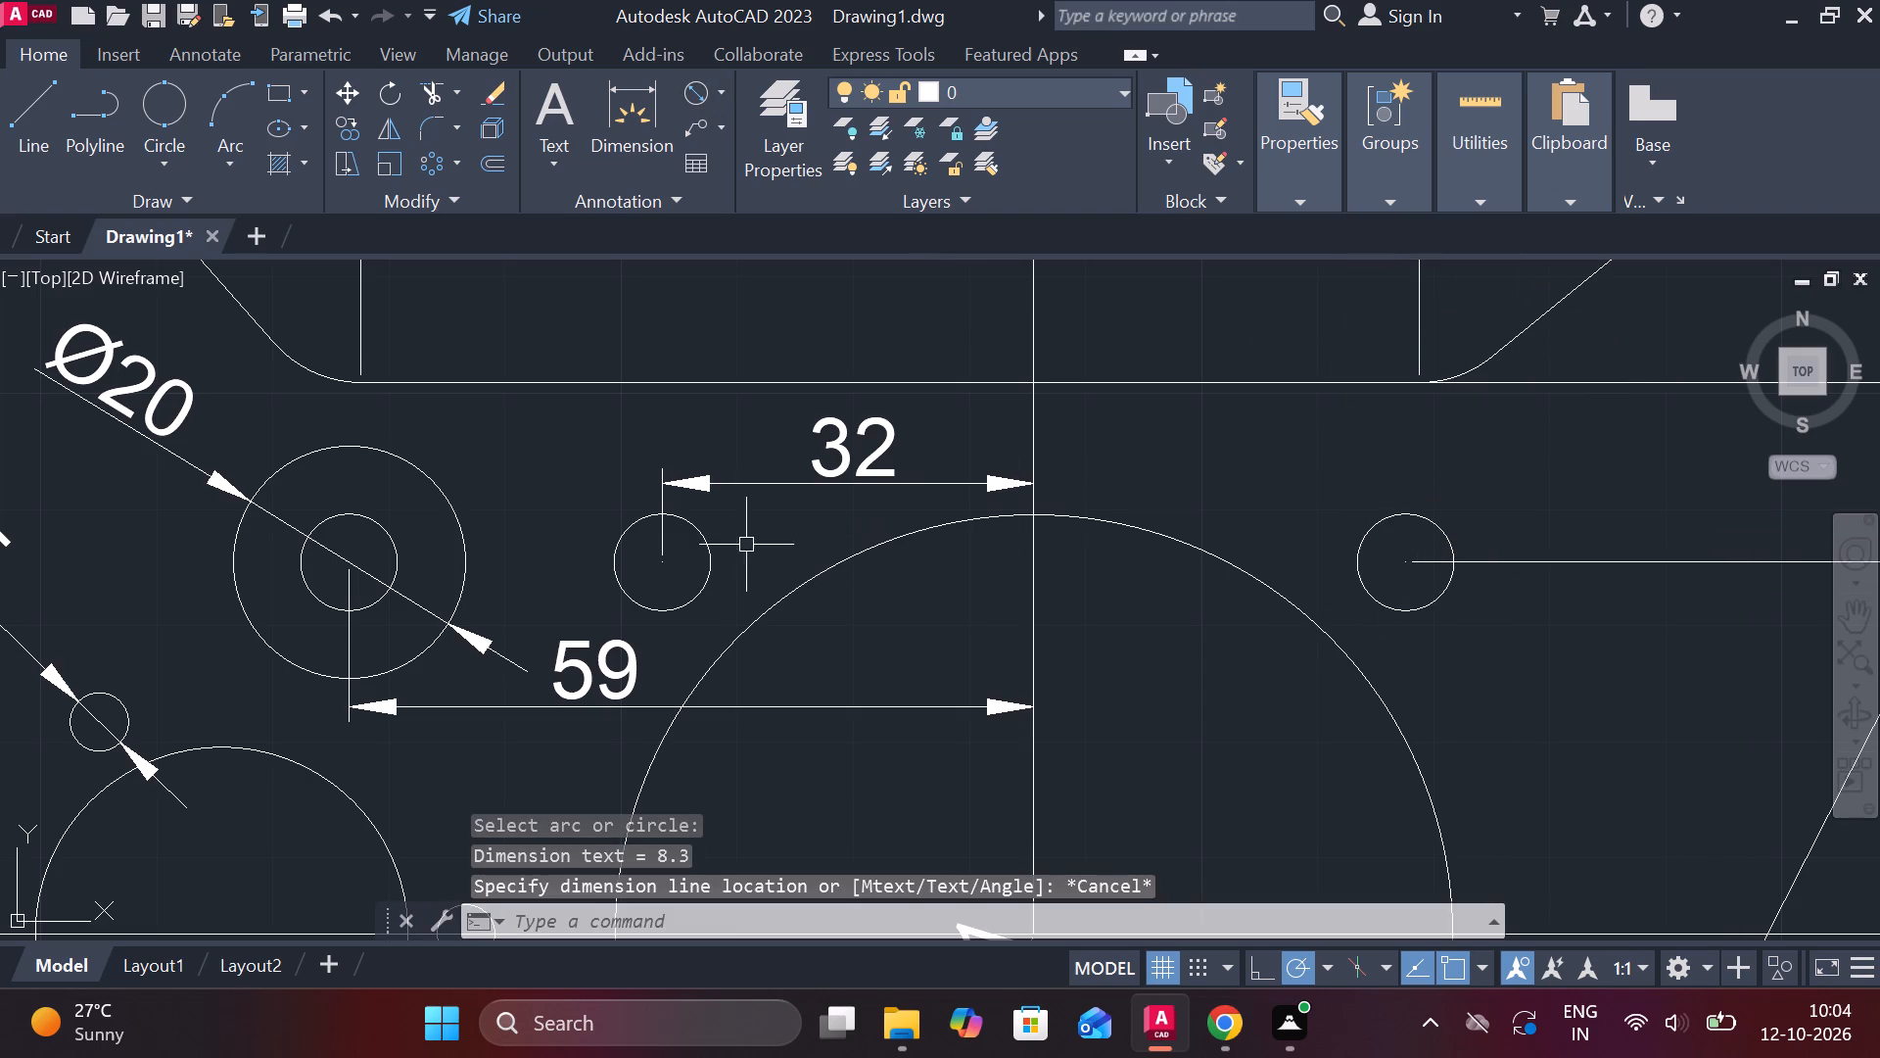
{"action": "key", "text": "space"}
{"action": "left_click", "coordinate": [705, 569]}
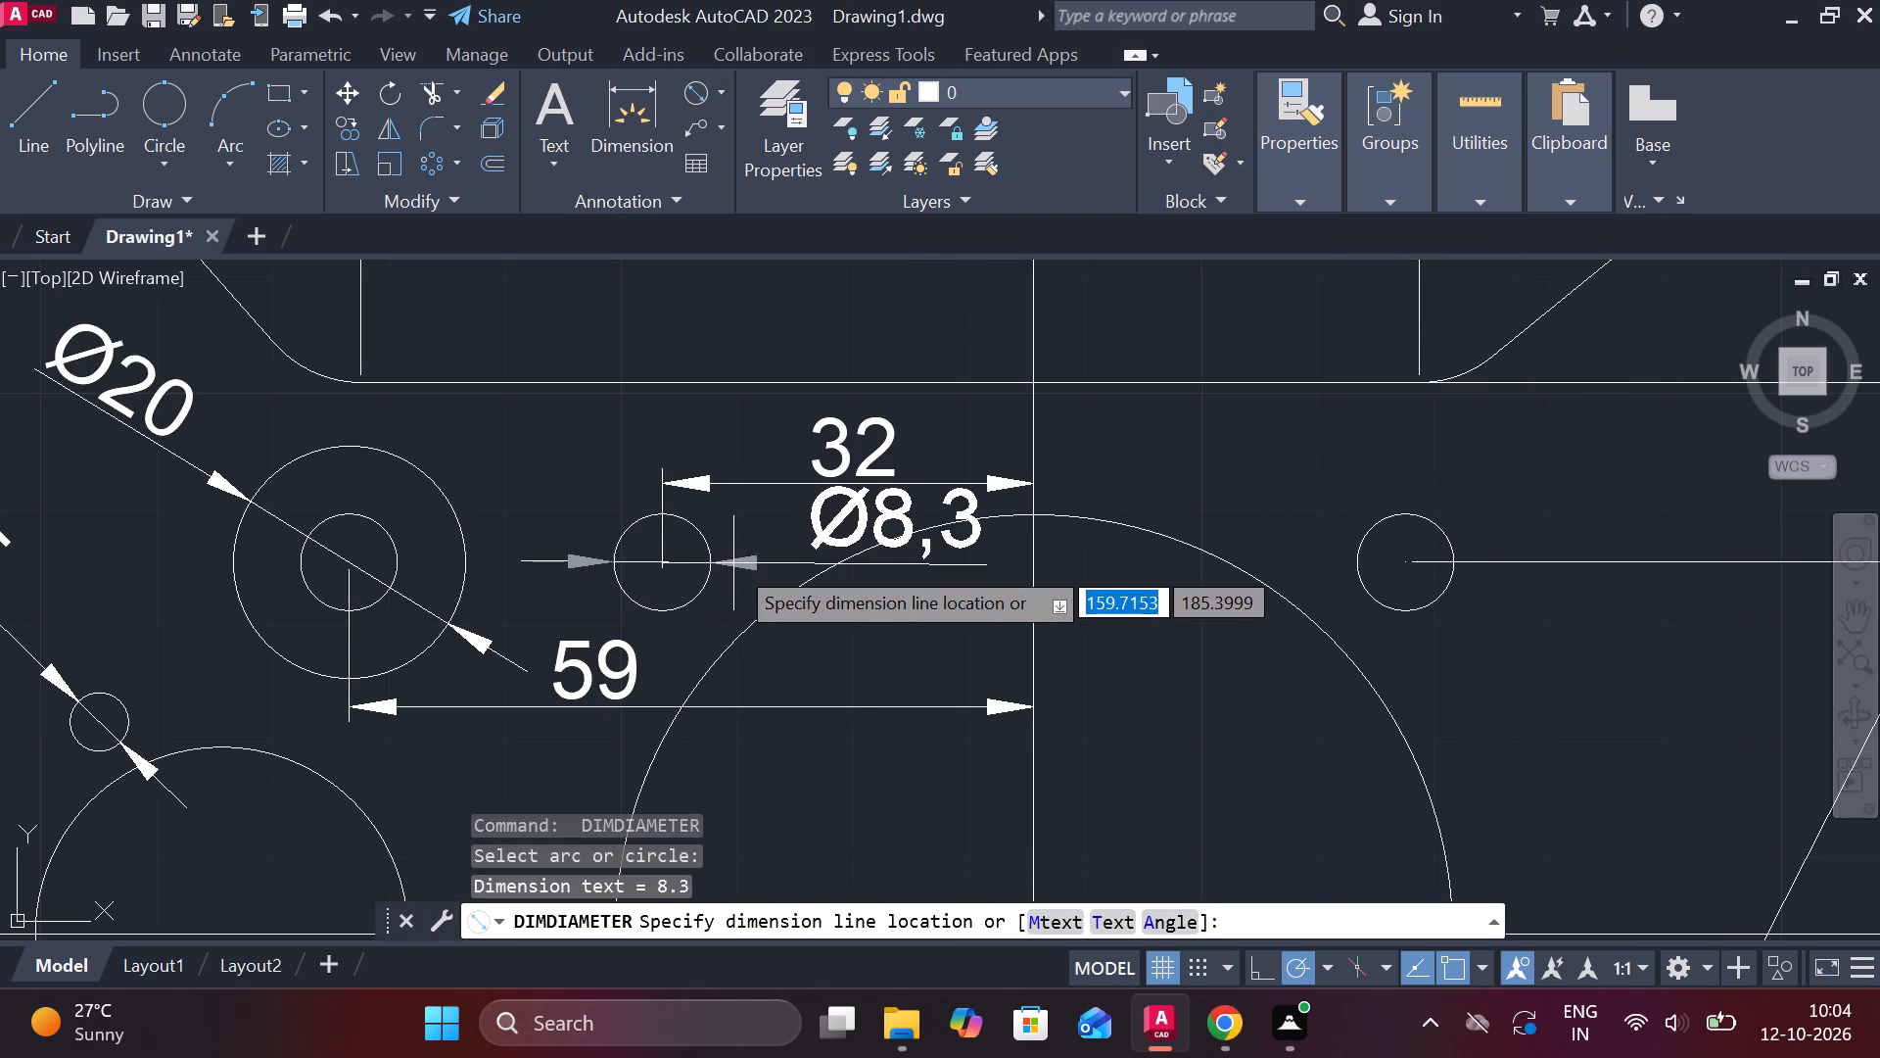
{"action": "key", "text": "Escape"}
Add a diameter dimension to the hole in the lower plate's upper-right lobe, with text outside the outline to the upper right.
{"action": "scroll", "coordinate": [874, 573], "scroll_direction": "down", "scroll_amount": 3}
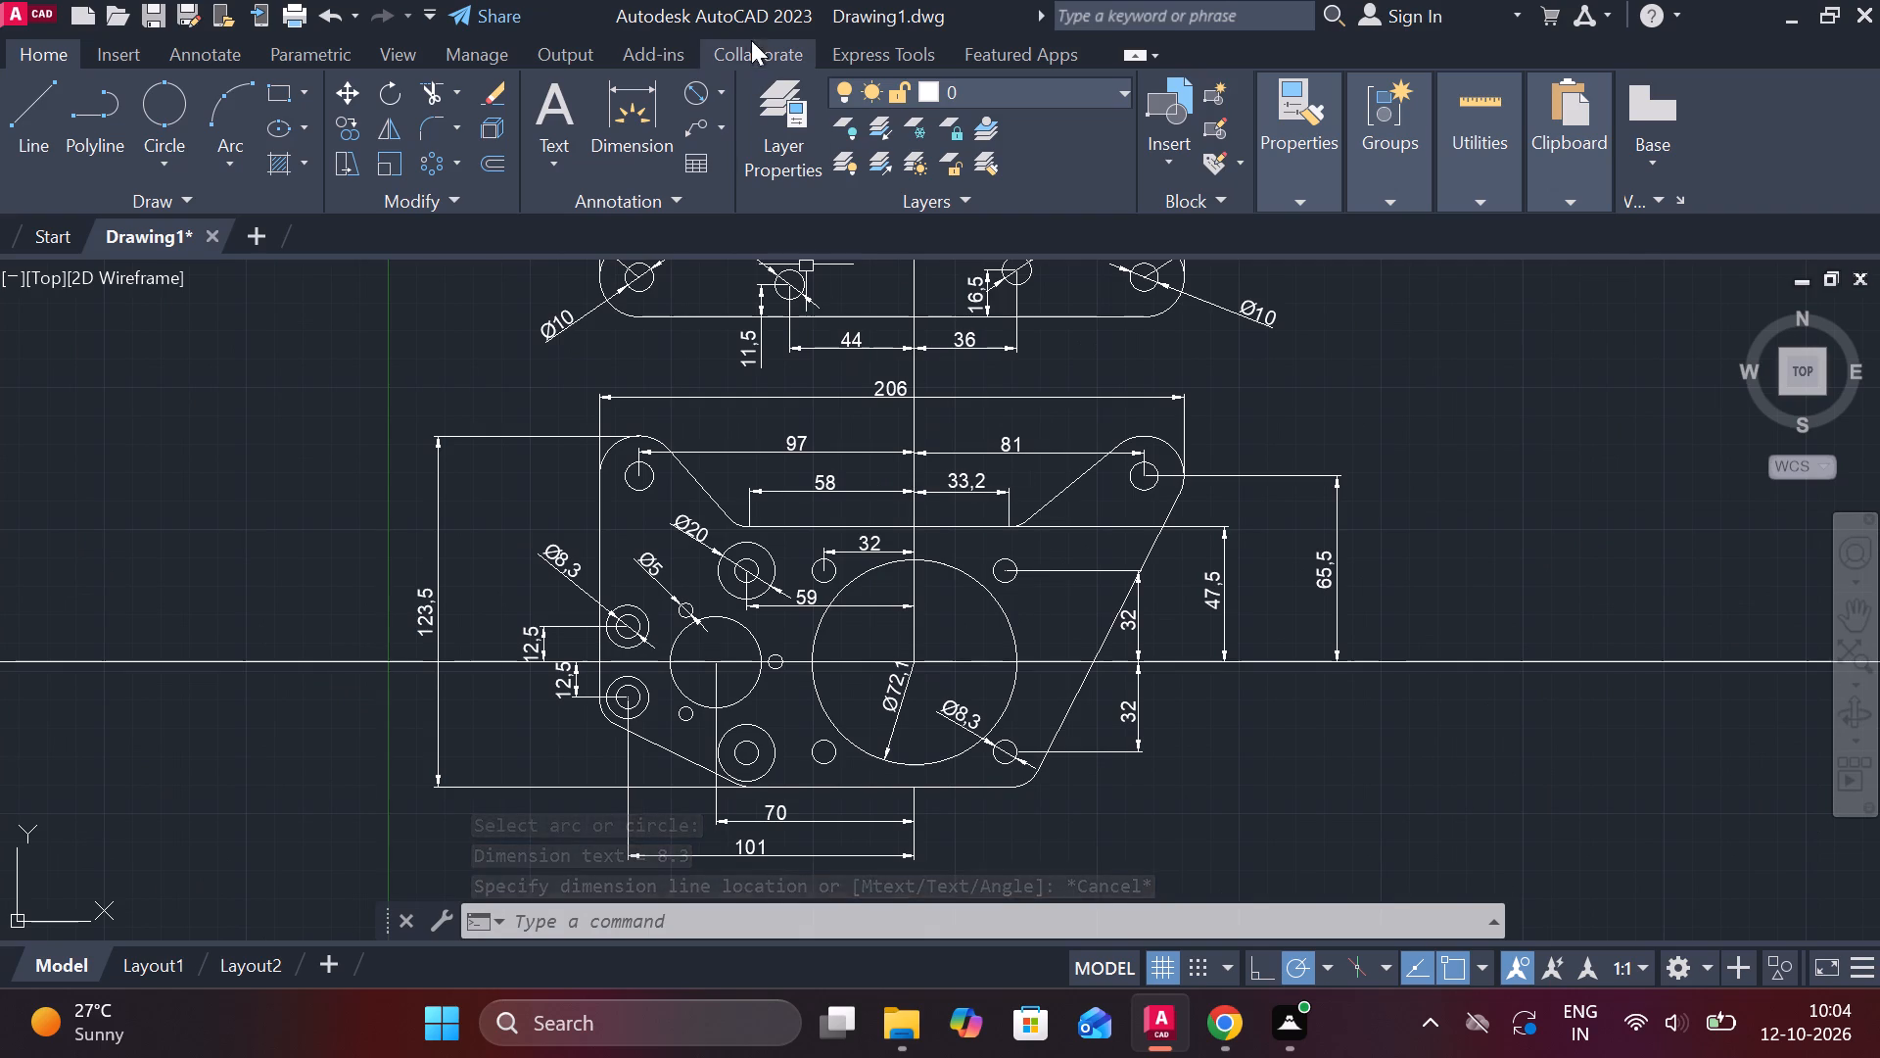
{"action": "left_click", "coordinate": [697, 82]}
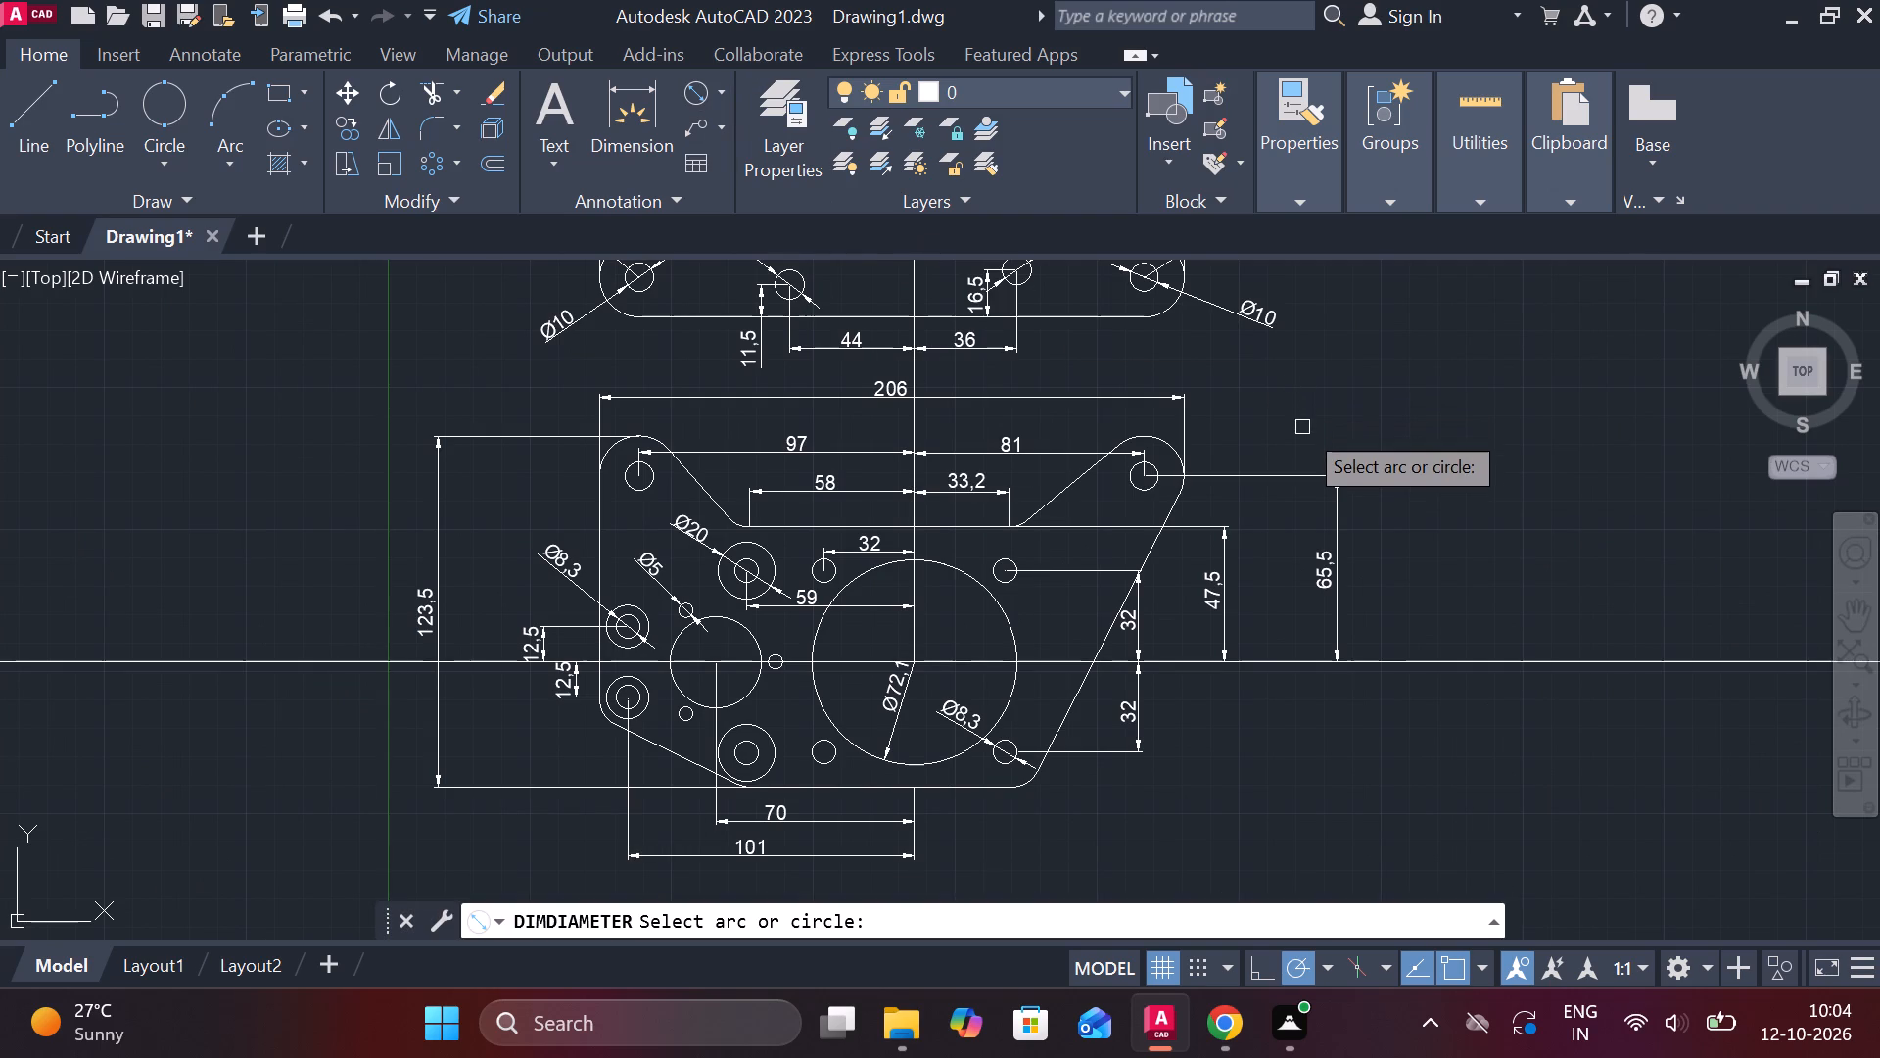
{"action": "middle_click_drag", "start_coordinate": [1325, 452], "coordinate": [1388, 528]}
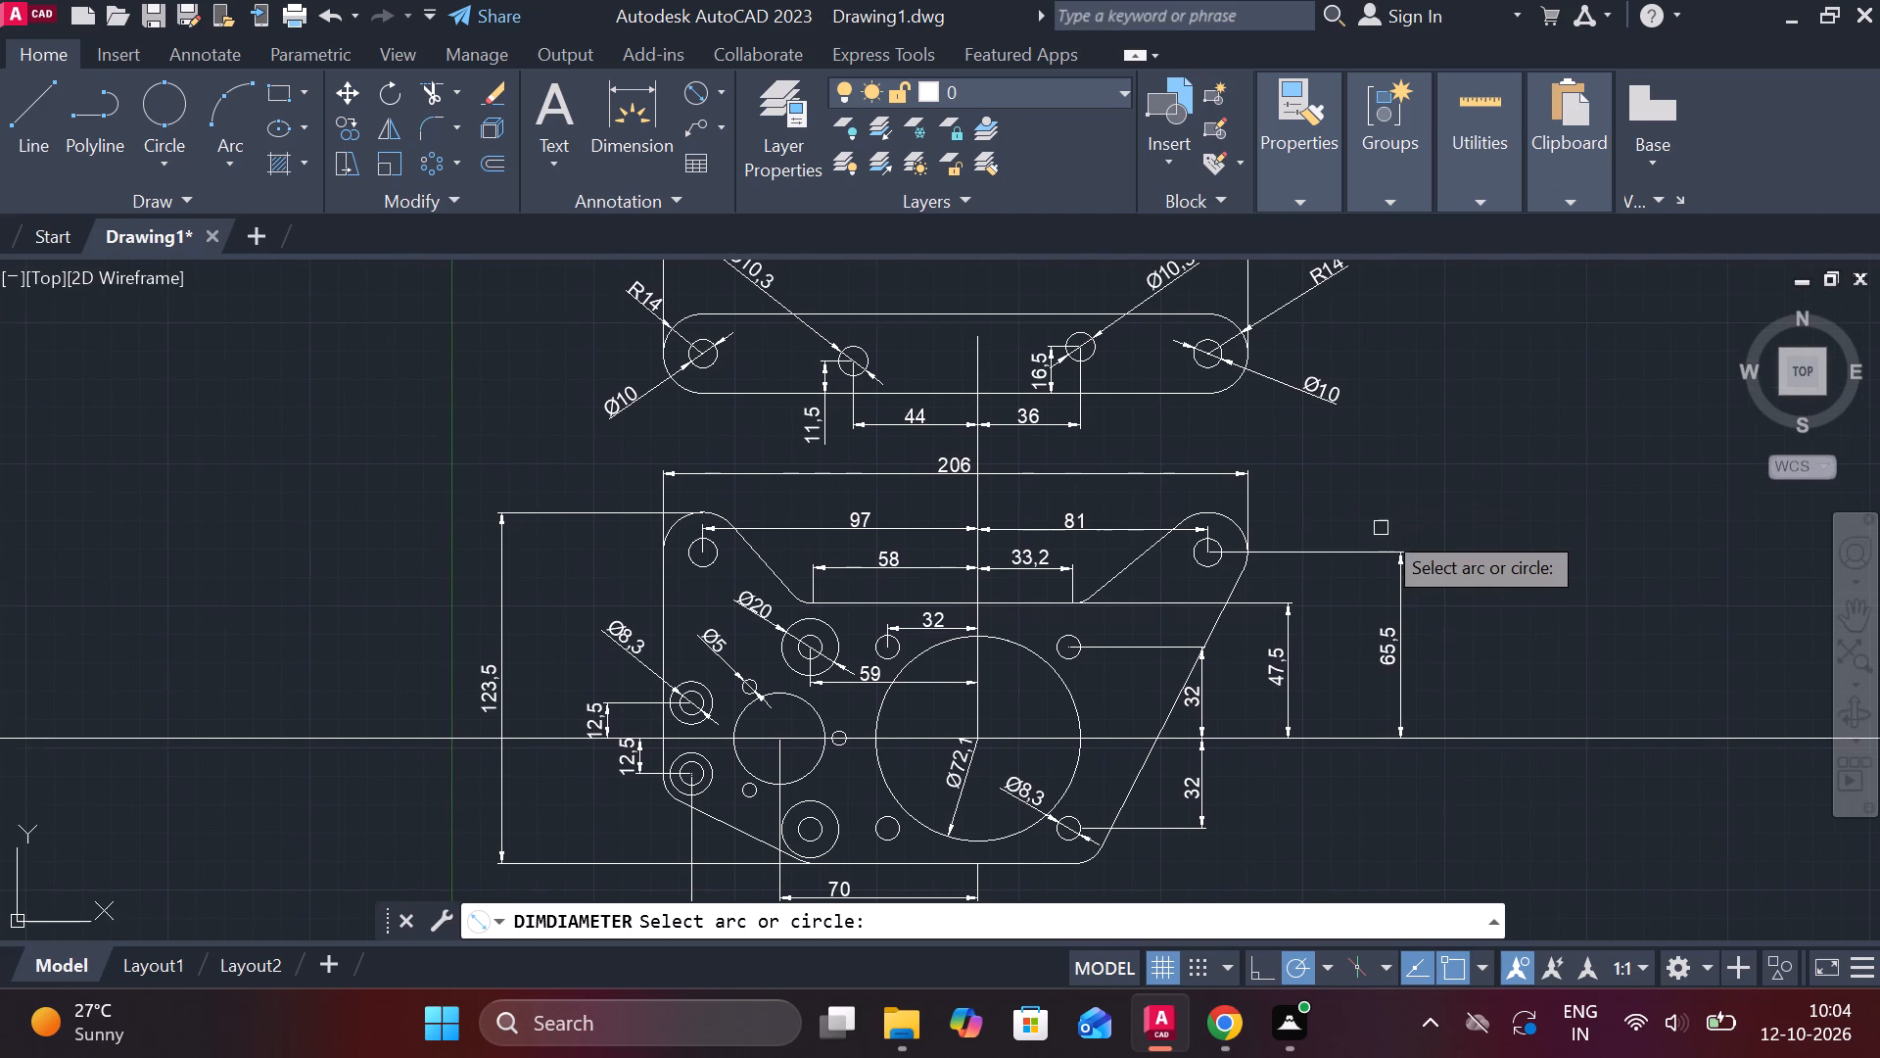
{"action": "scroll", "coordinate": [1286, 534], "scroll_direction": "up", "scroll_amount": 2}
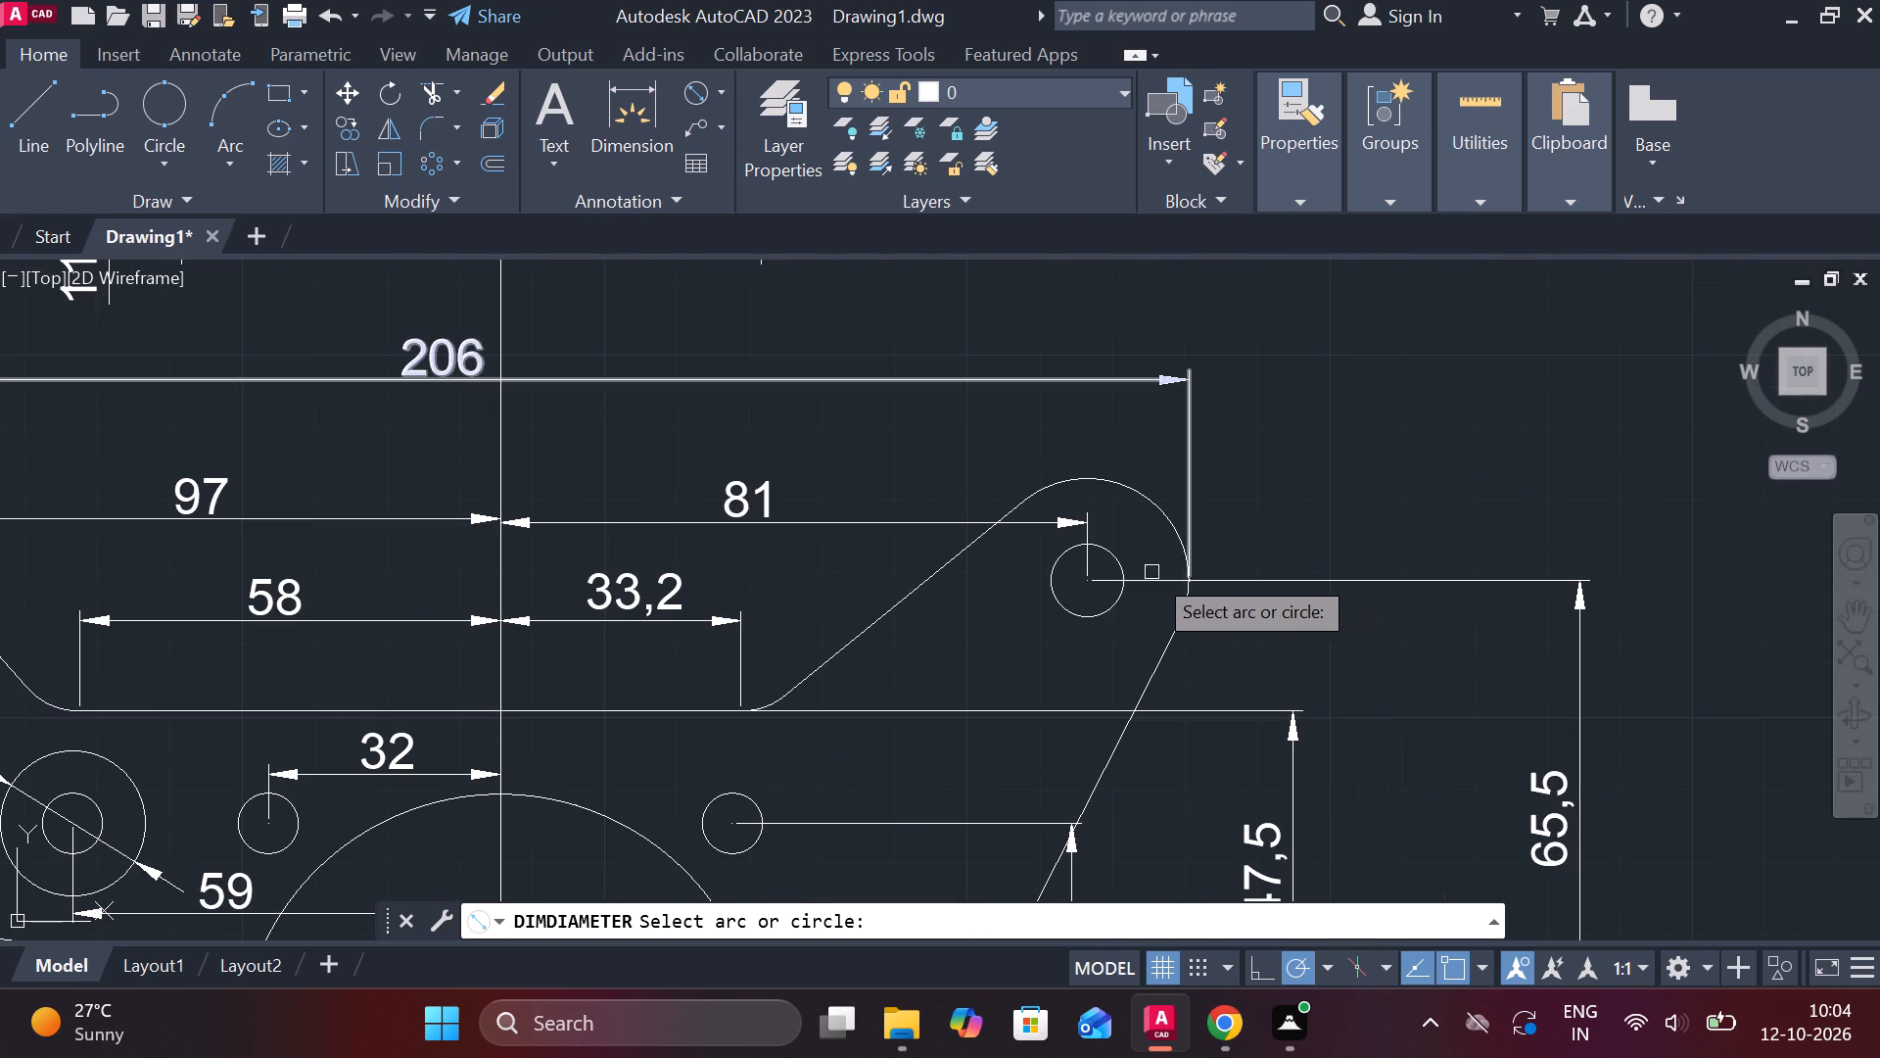
{"action": "left_click", "coordinate": [1114, 570]}
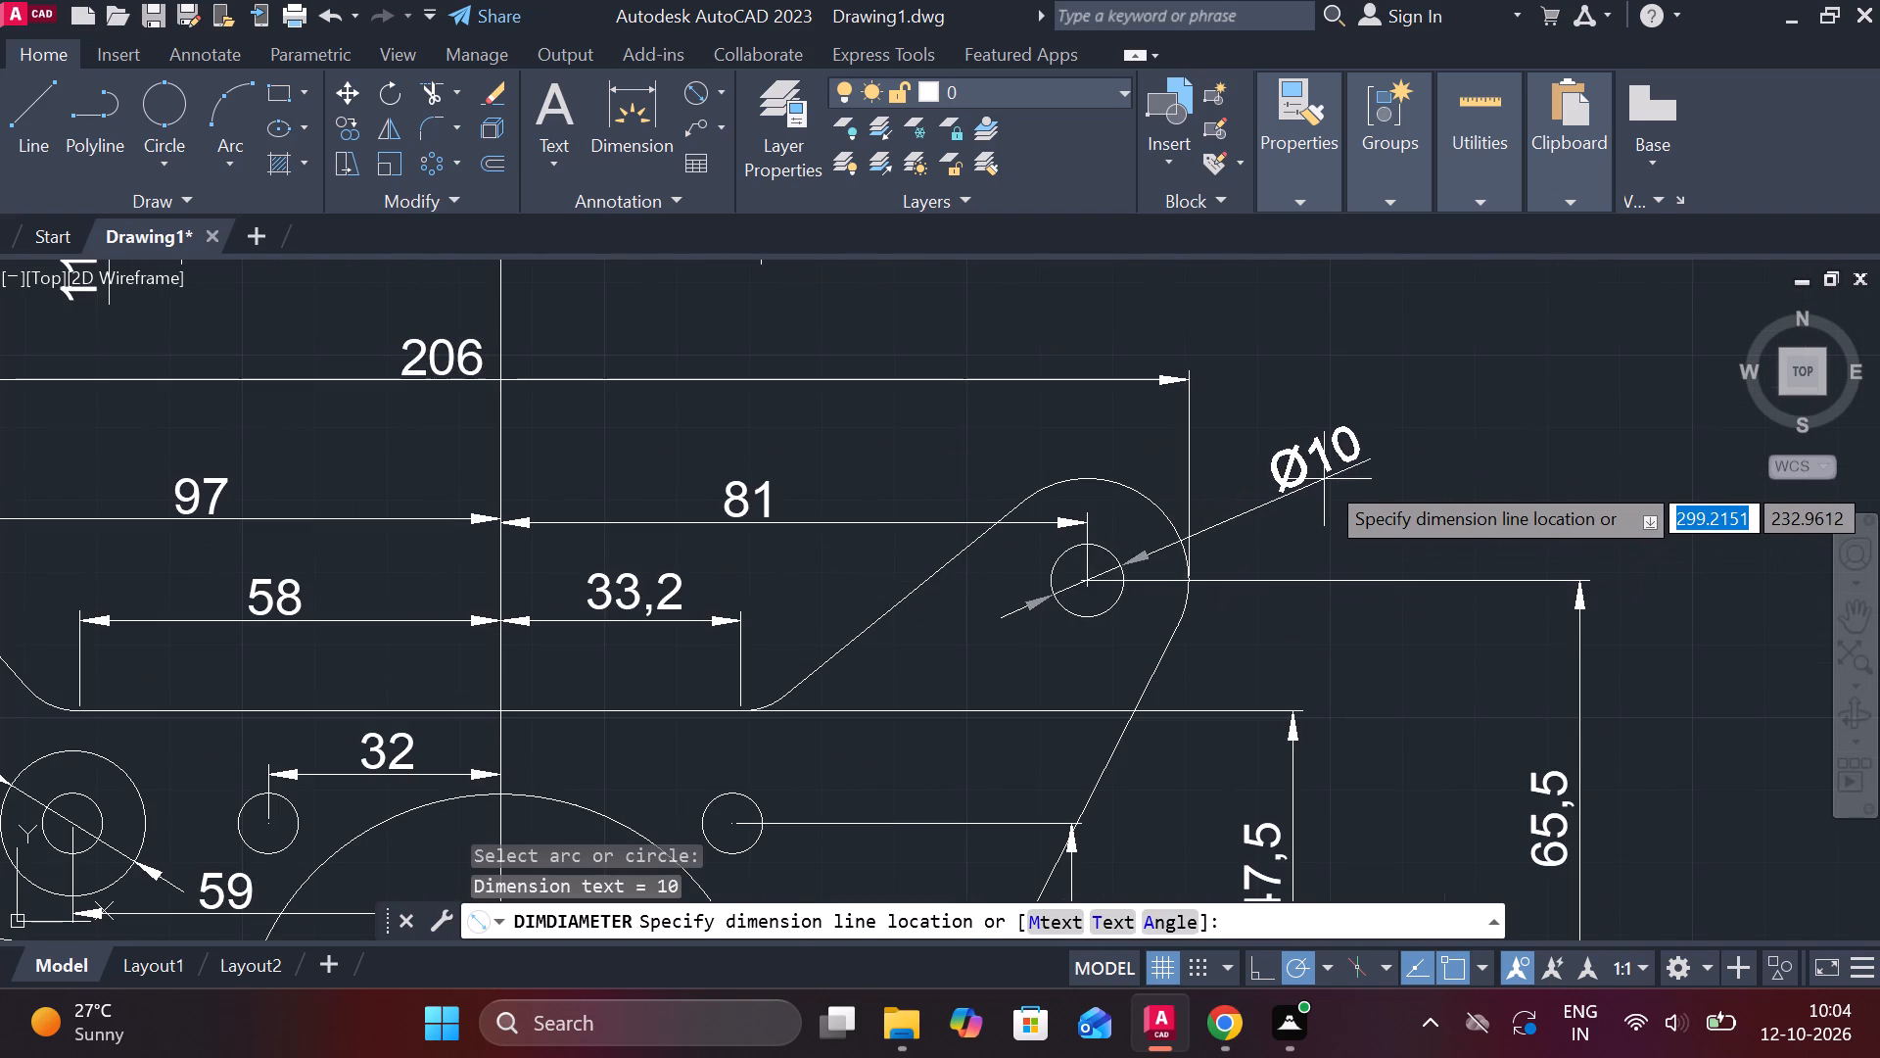
{"action": "left_click", "coordinate": [1324, 479]}
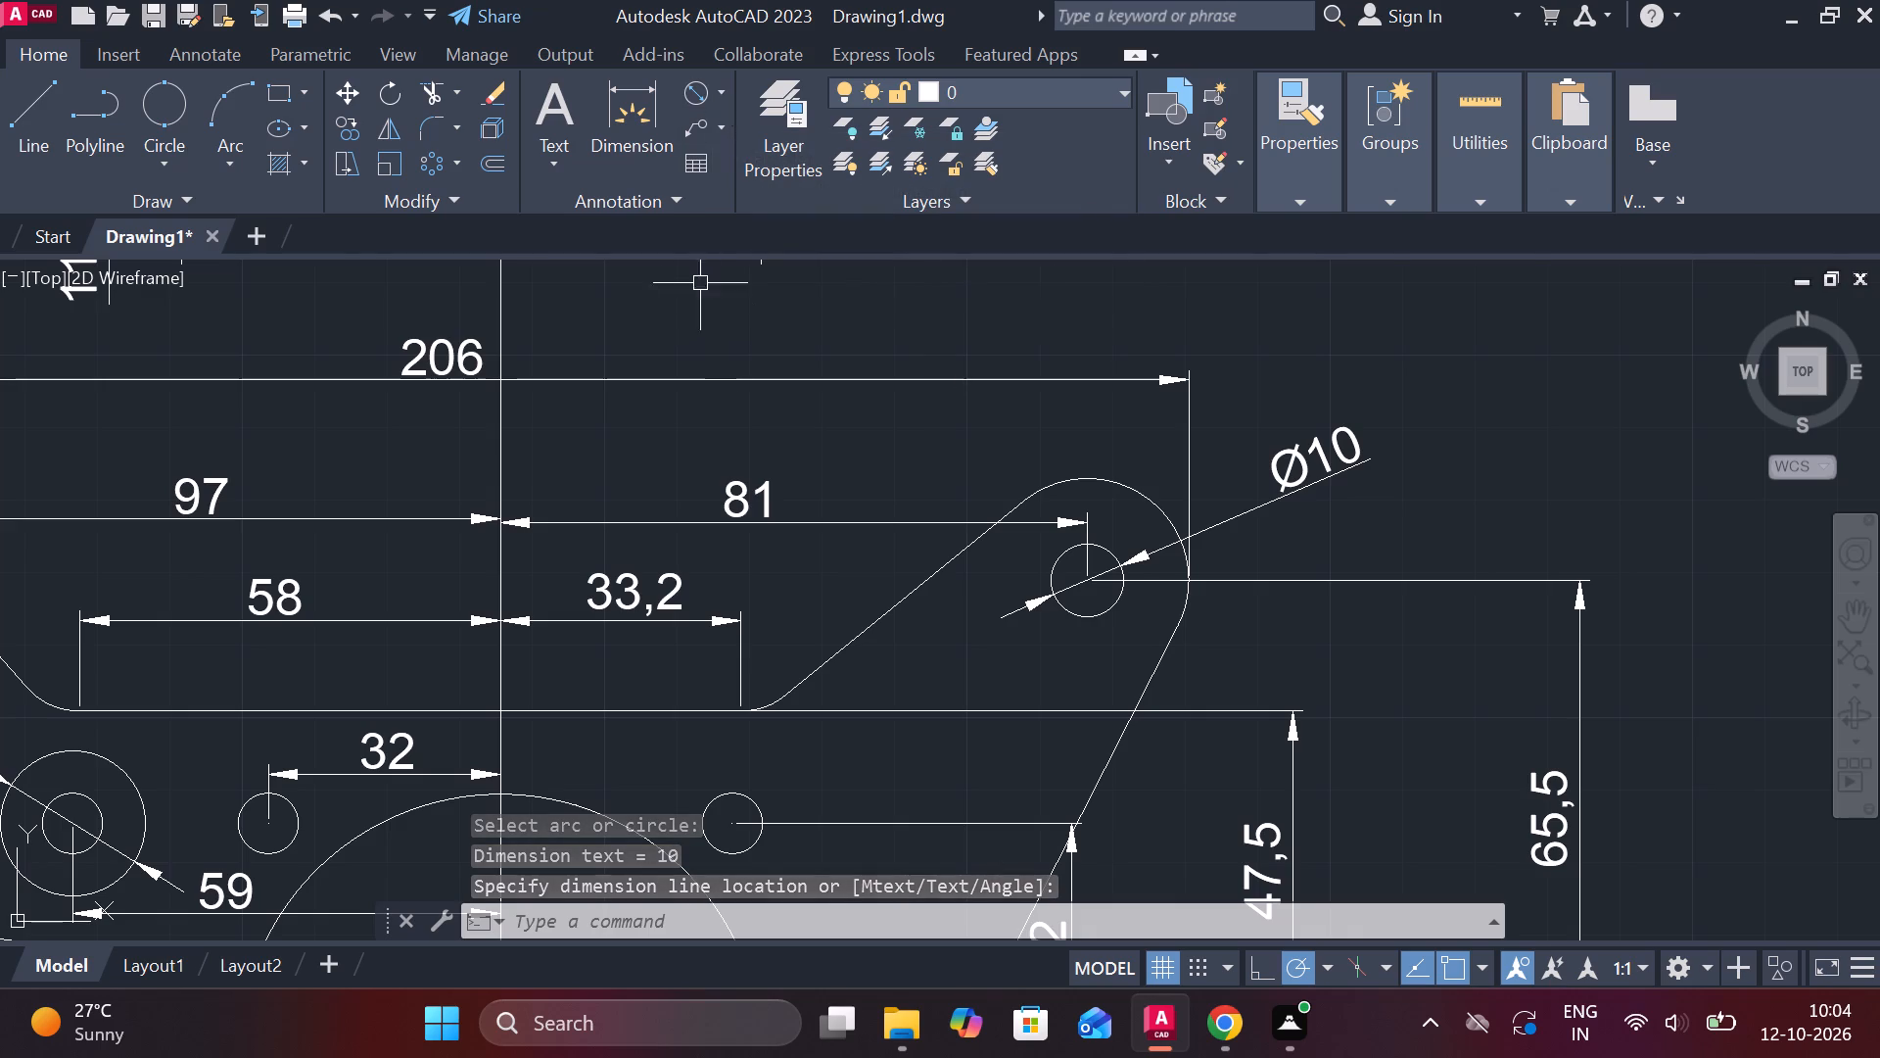
Add radius dimensions to the lower plate's bottom-right and bottom-left corner arcs, with their text outside the outline.
{"action": "scroll", "coordinate": [734, 461], "scroll_direction": "down", "scroll_amount": 2}
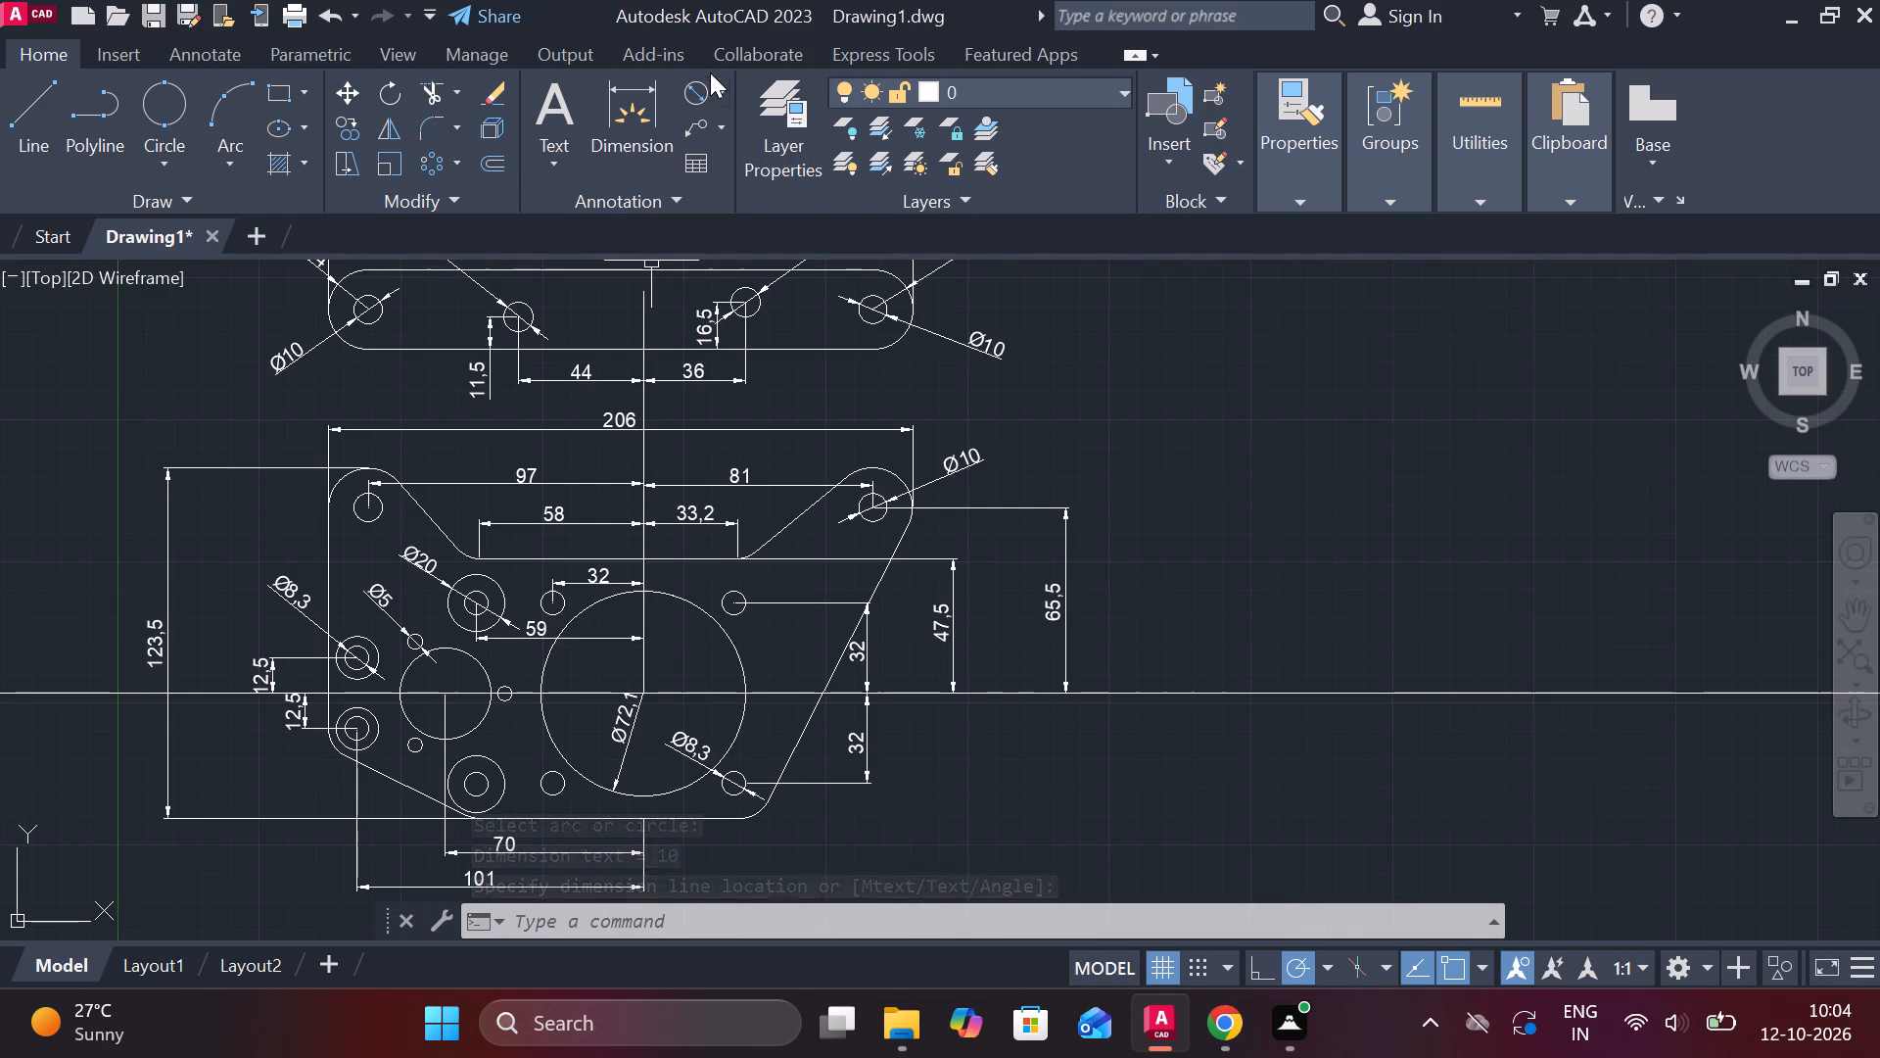
{"action": "left_click", "coordinate": [719, 89]}
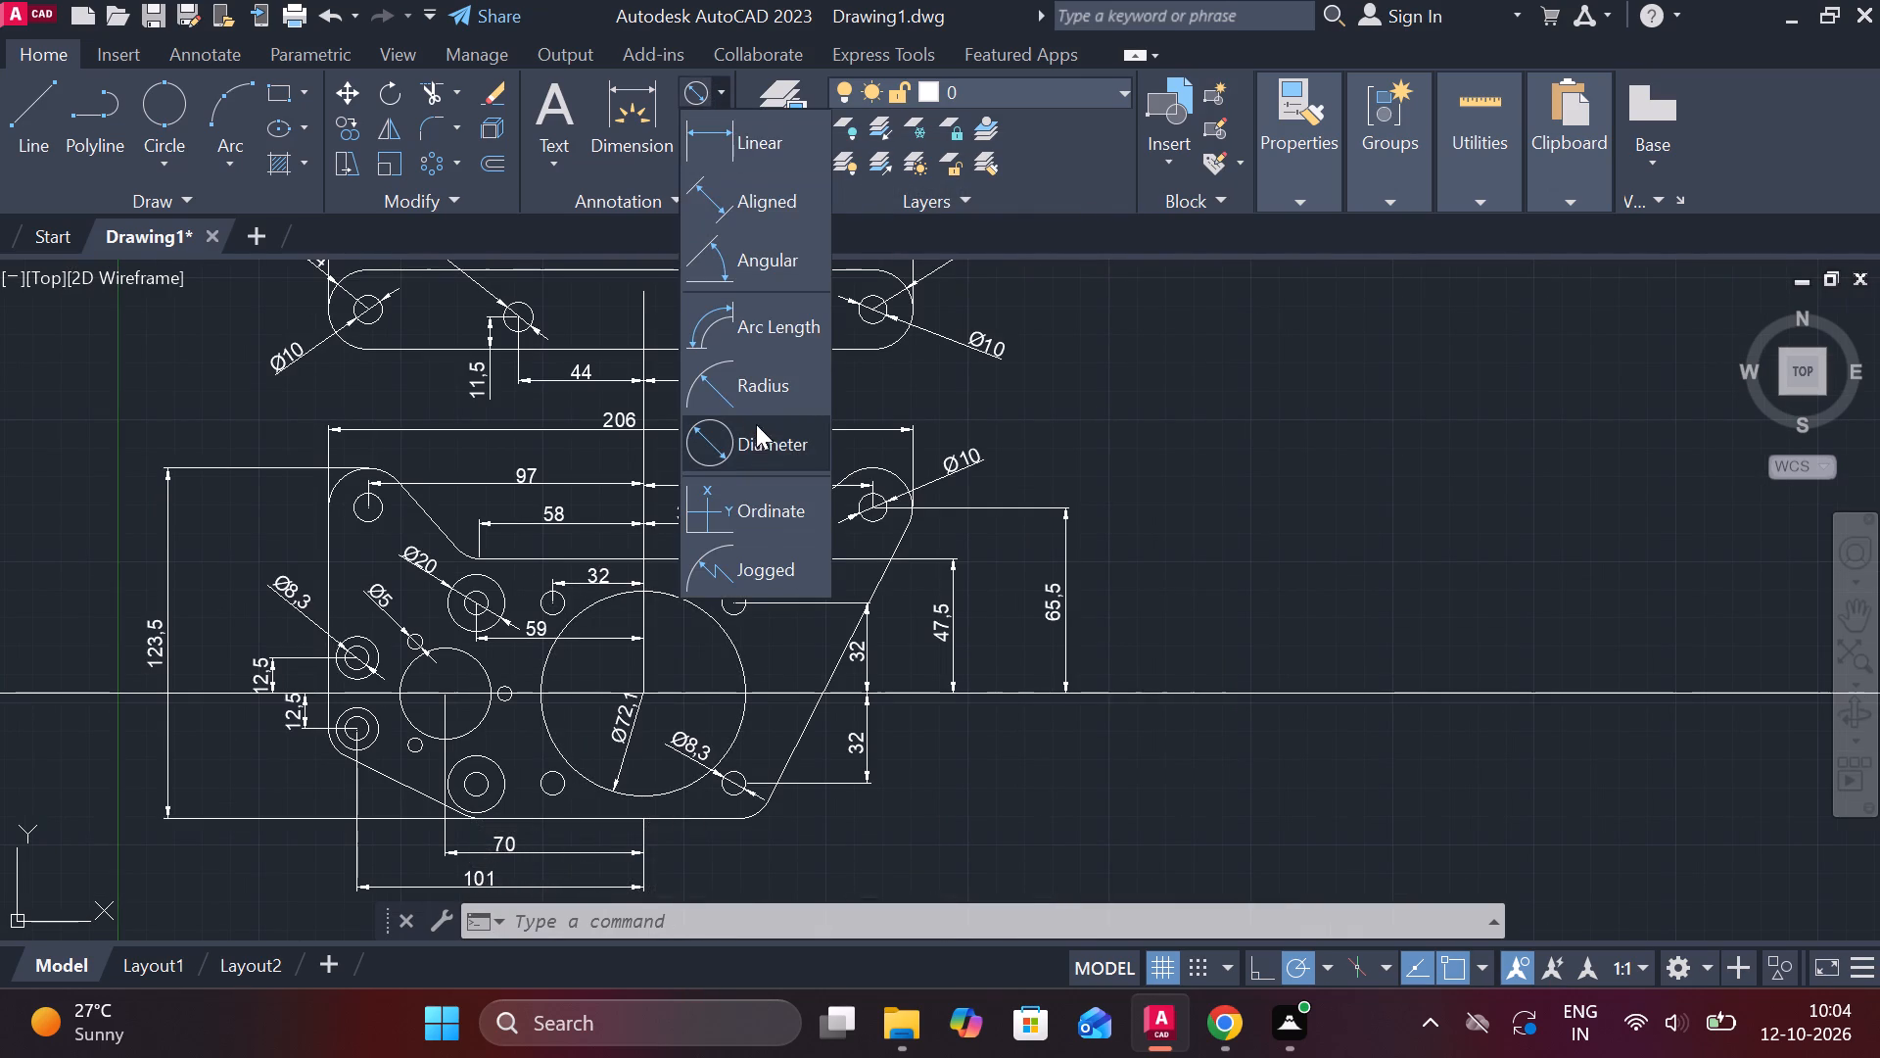
{"action": "left_click", "coordinate": [743, 391]}
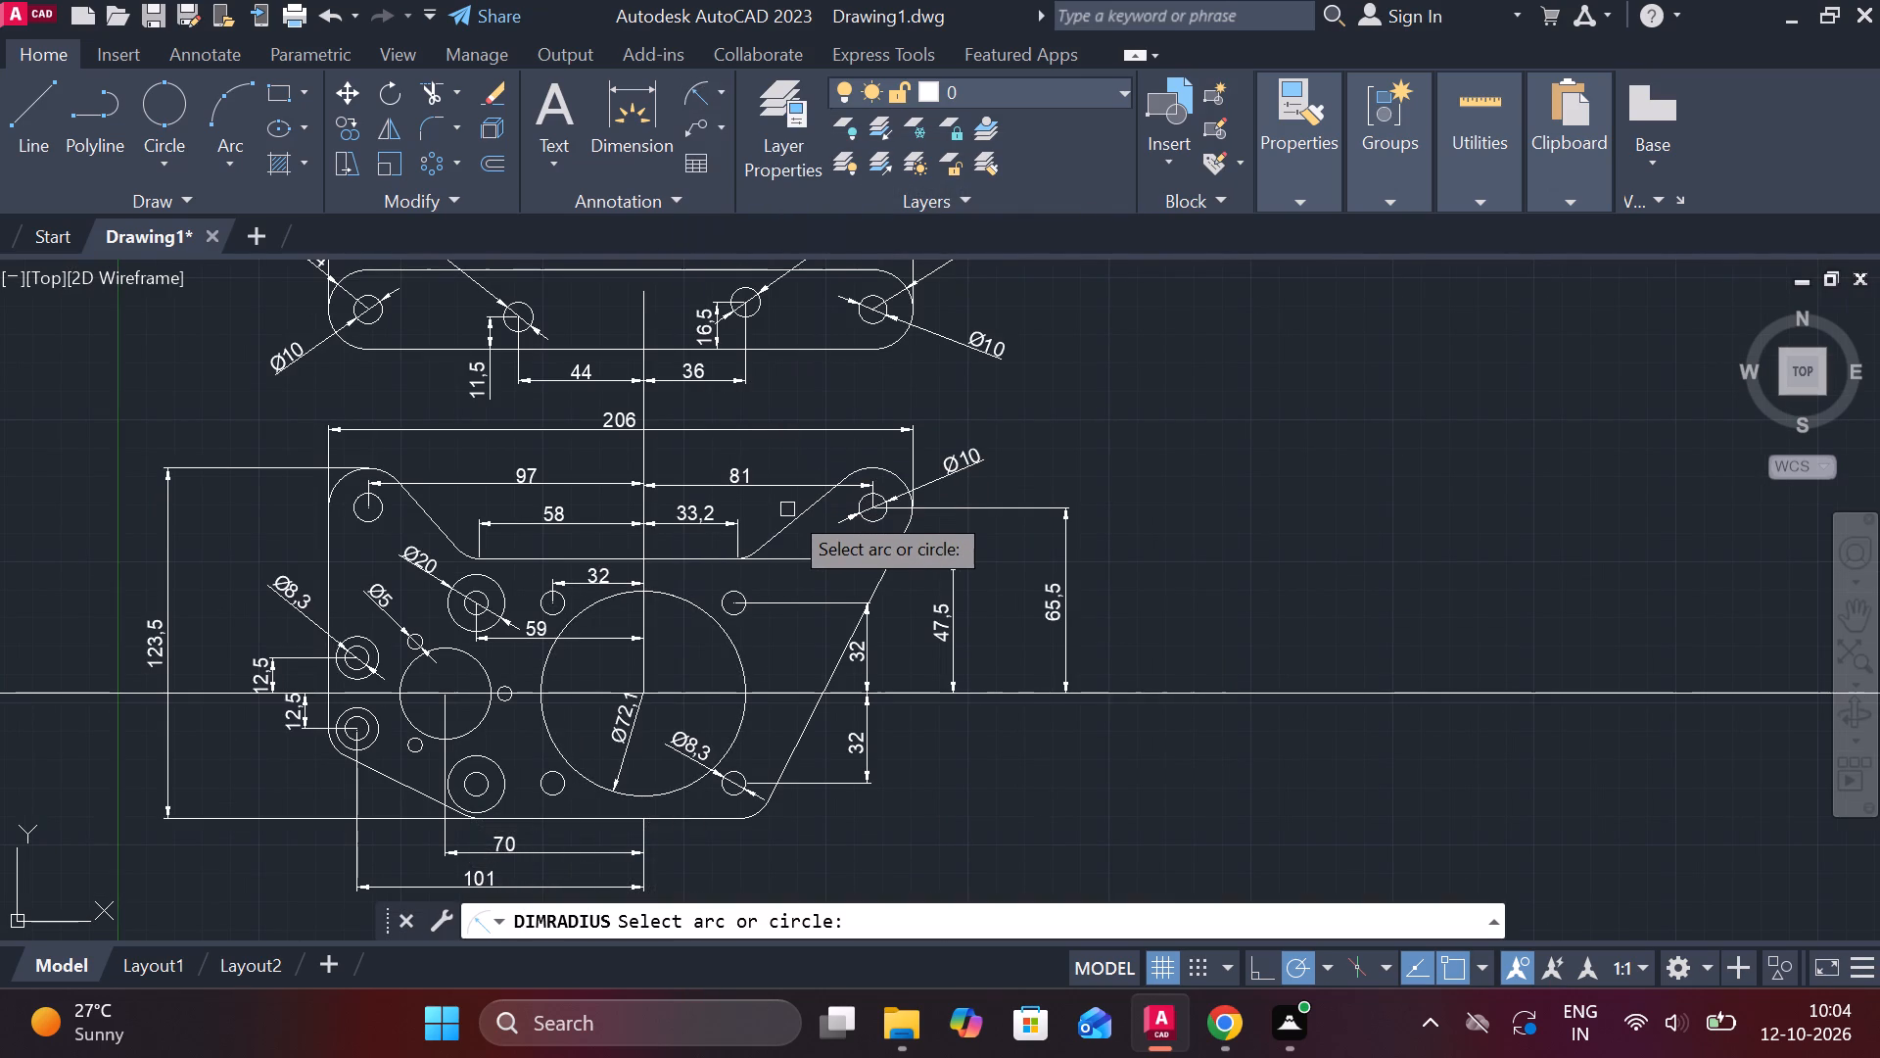
{"action": "scroll", "coordinate": [755, 780], "scroll_direction": "up", "scroll_amount": 1}
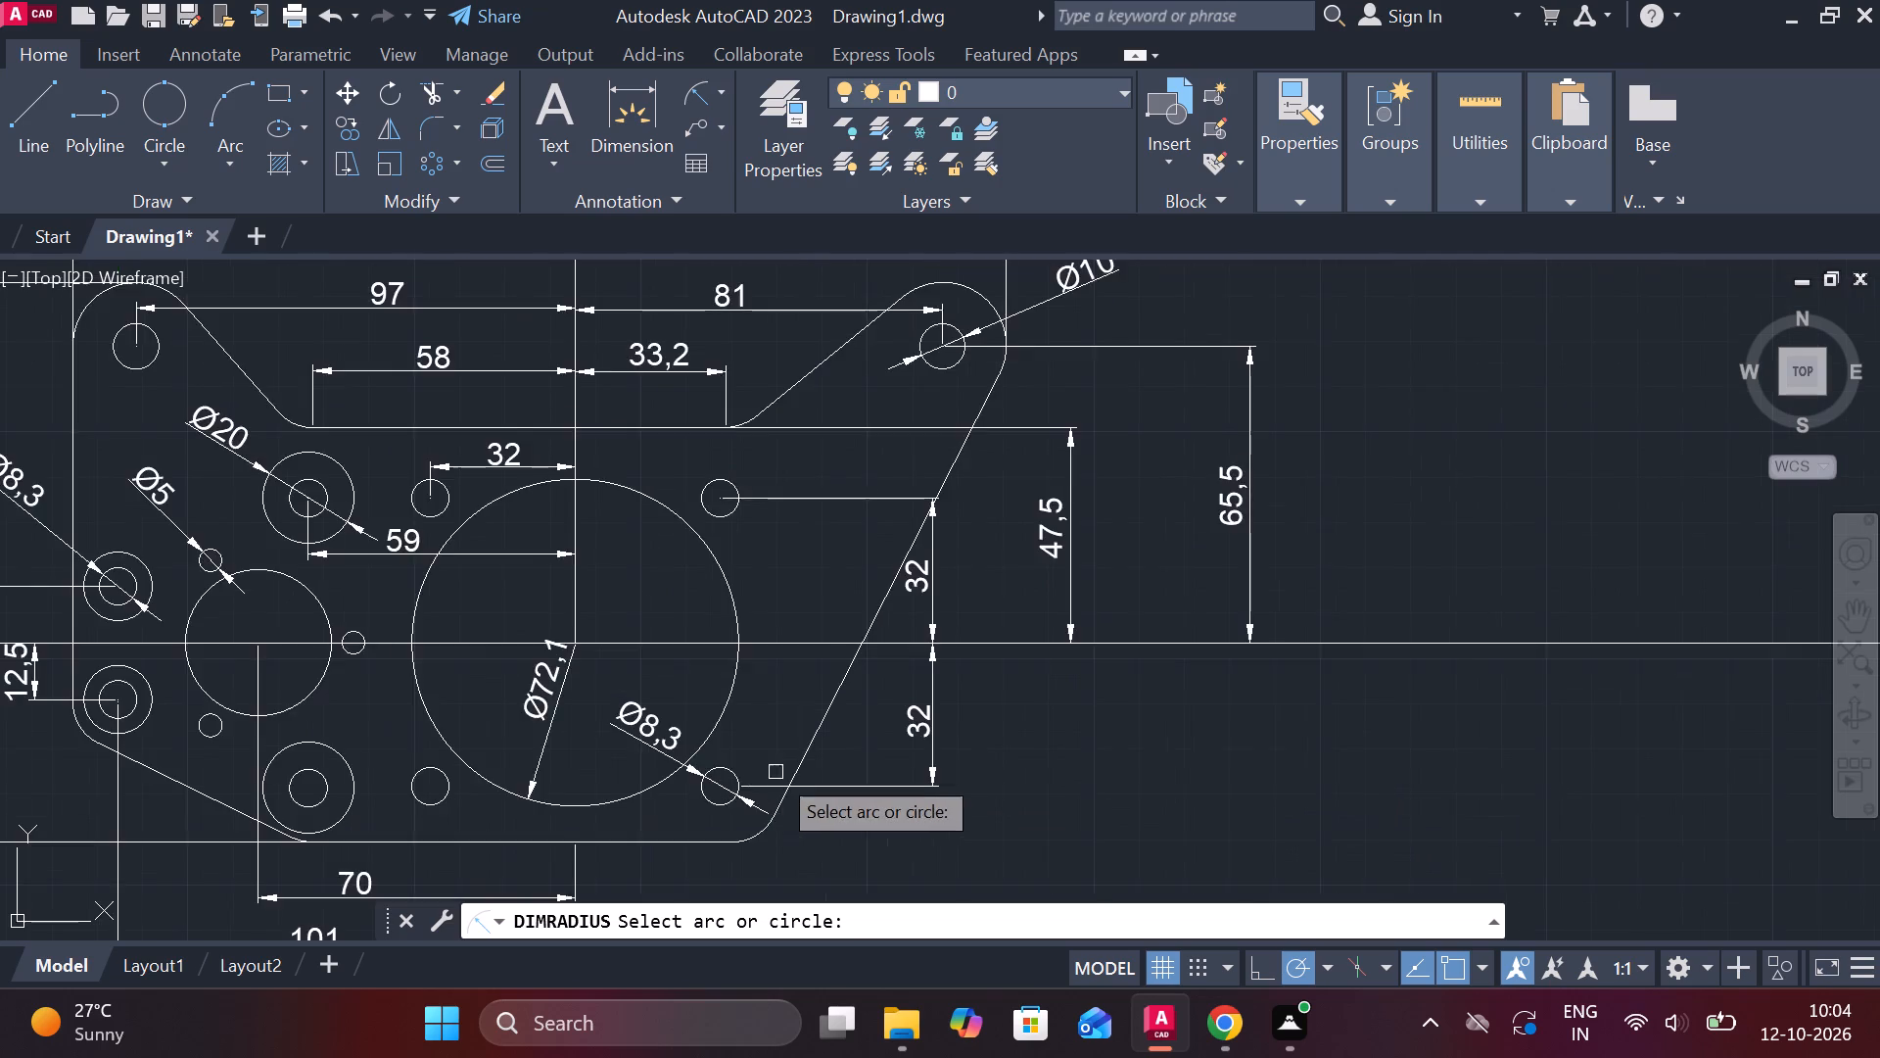
{"action": "middle_click_drag", "start_coordinate": [798, 769], "coordinate": [933, 545]}
{"action": "left_click", "coordinate": [892, 610]}
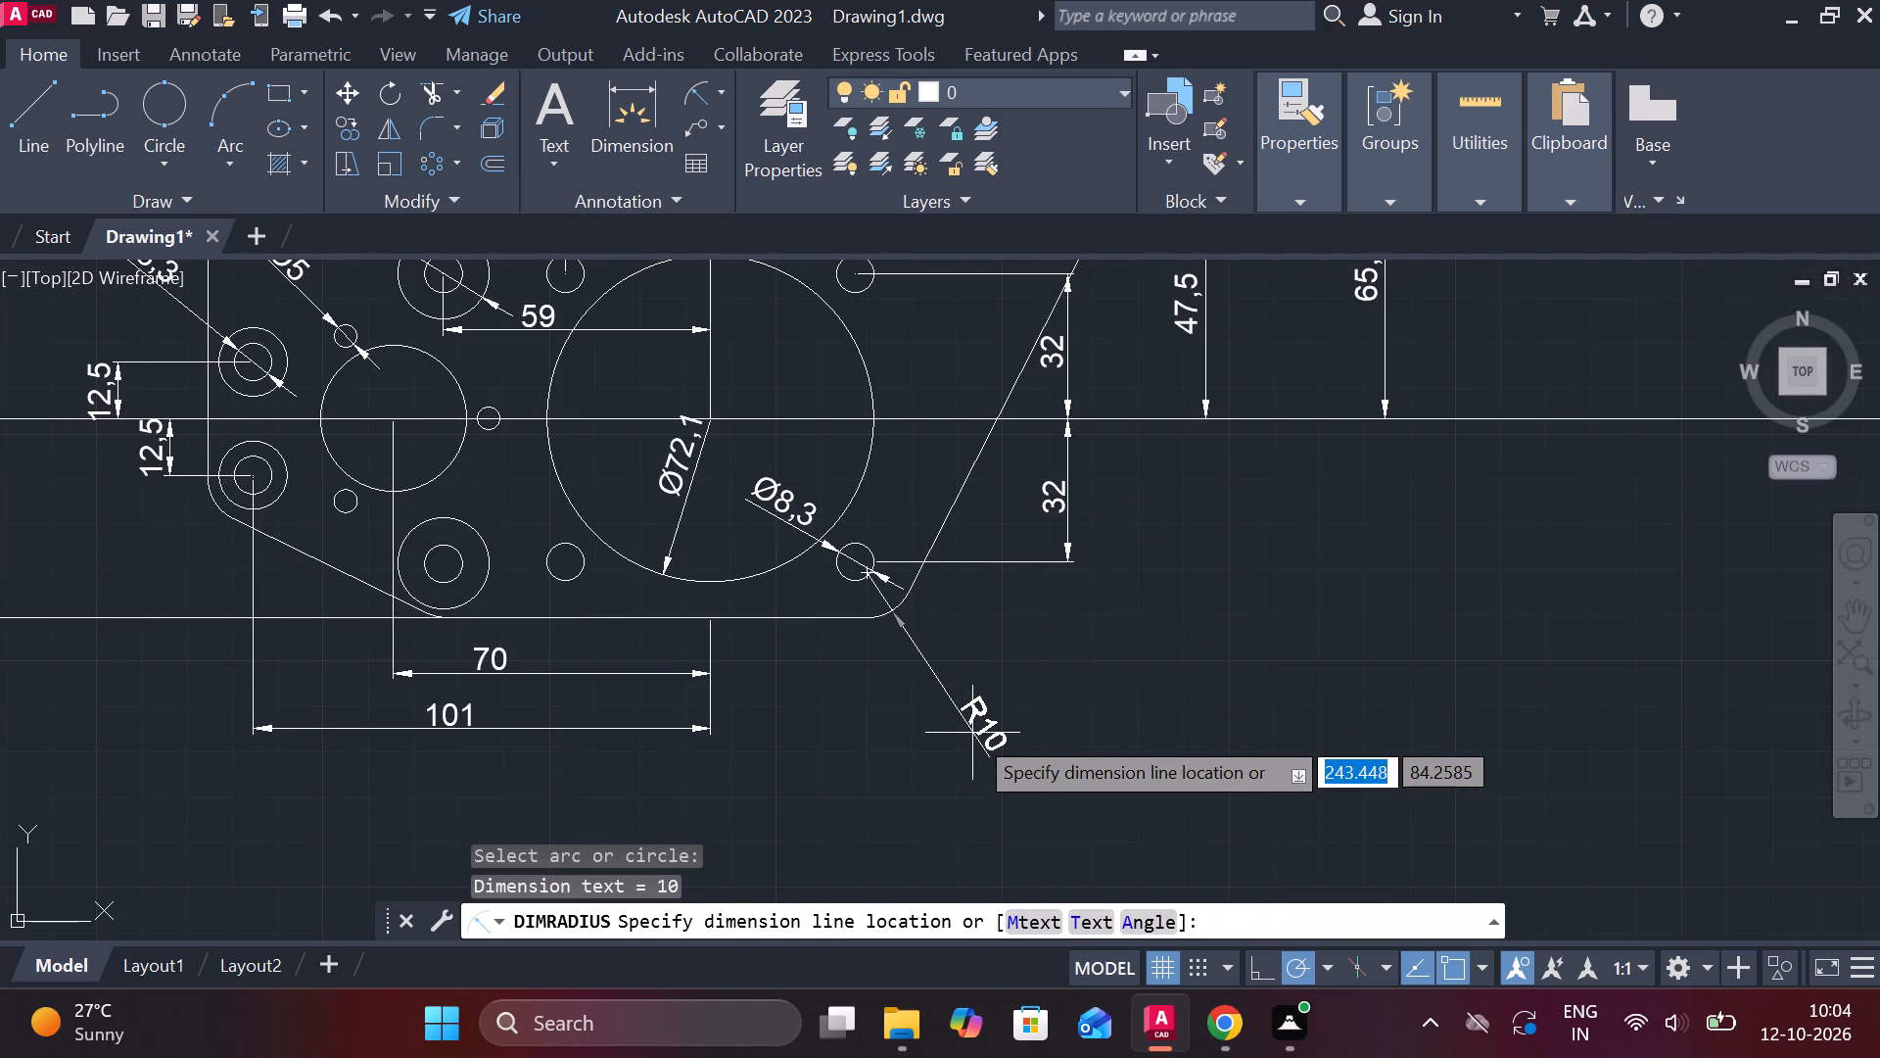
{"action": "left_click", "coordinate": [967, 707]}
{"action": "middle_click_drag", "start_coordinate": [1057, 686], "coordinate": [1354, 654]}
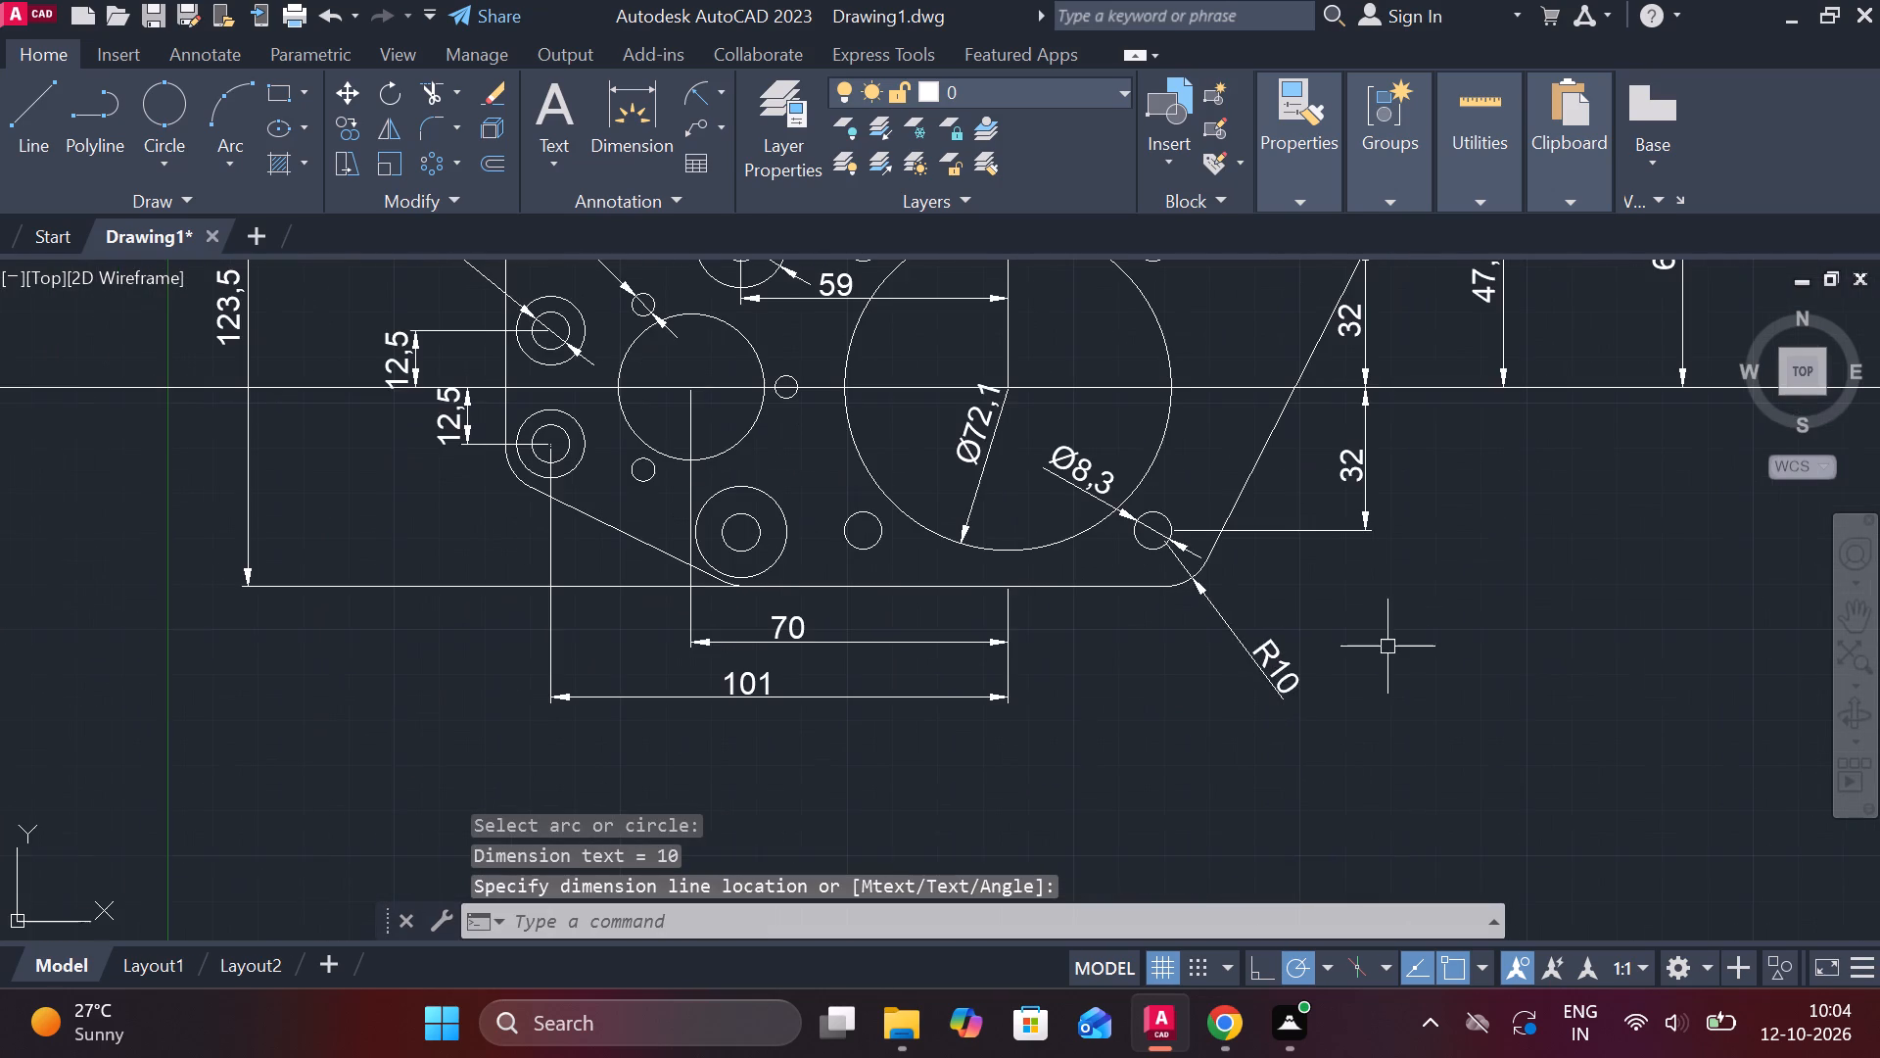
{"action": "key", "text": "space"}
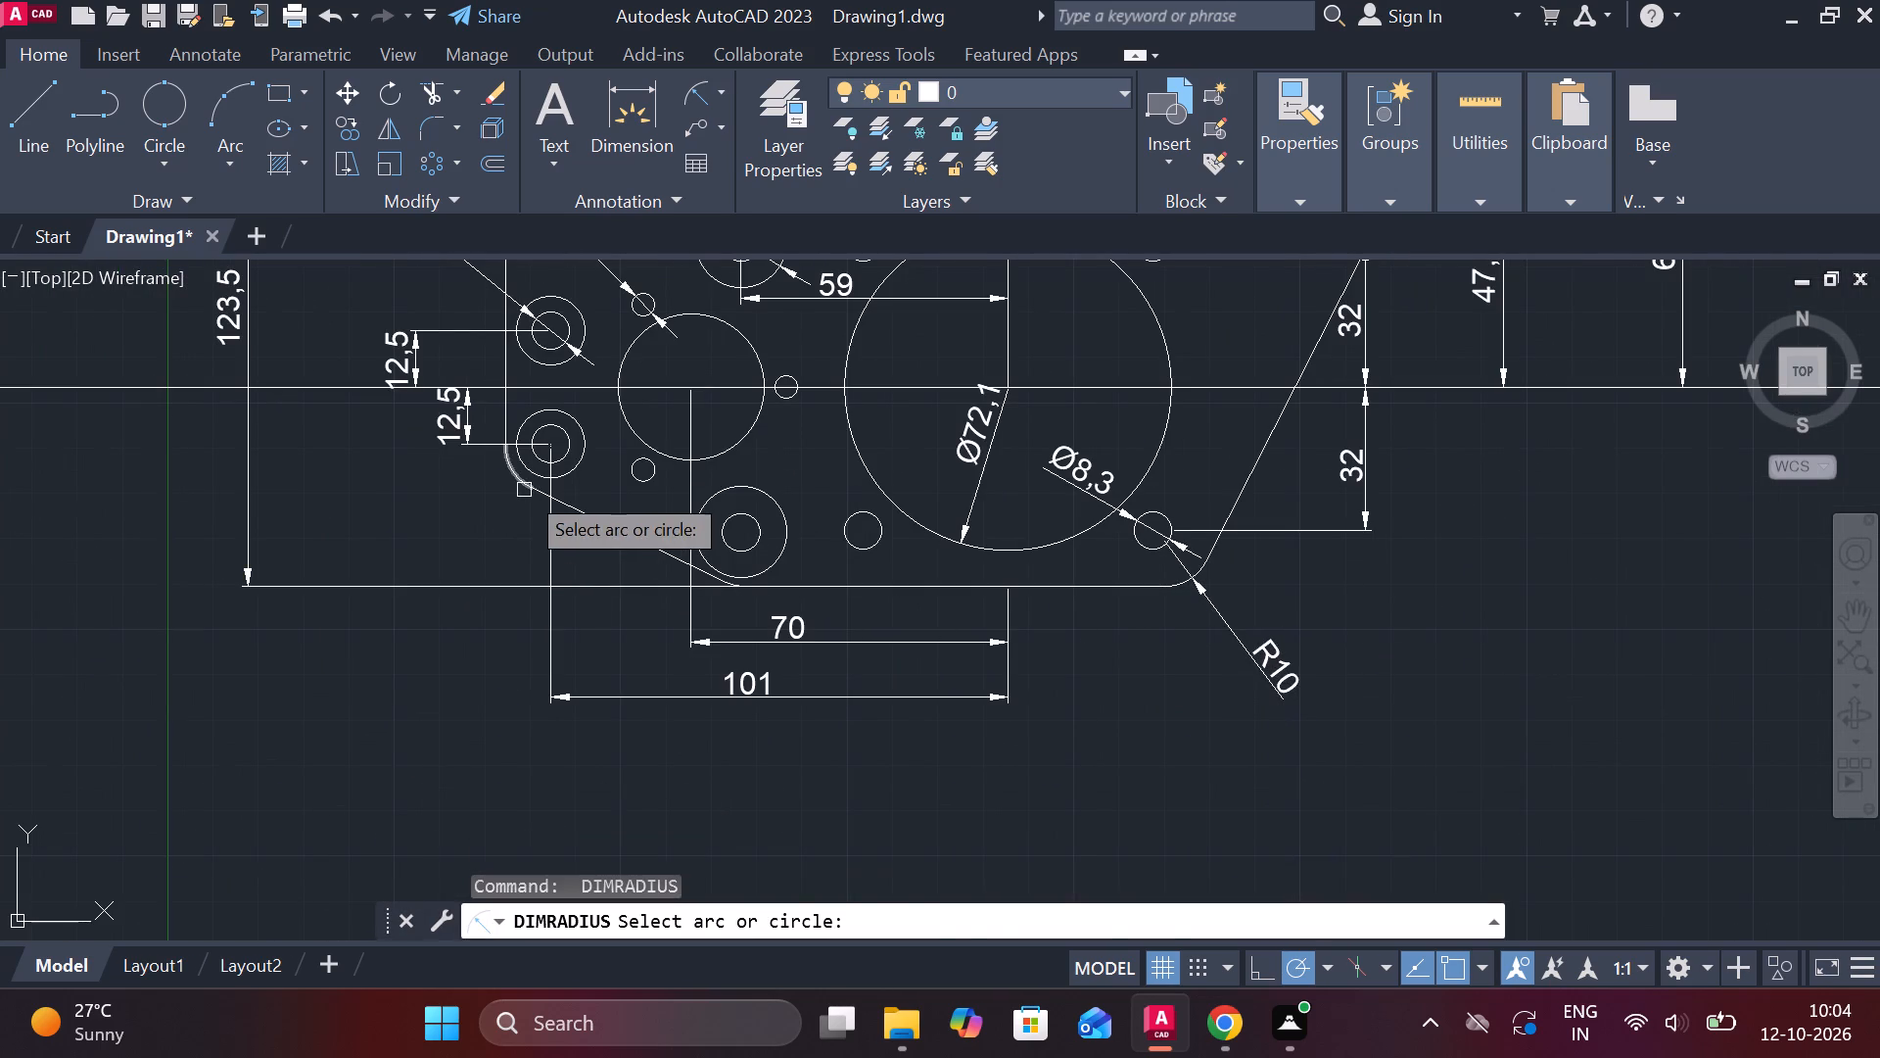
{"action": "left_click", "coordinate": [524, 490]}
{"action": "left_click", "coordinate": [465, 513]}
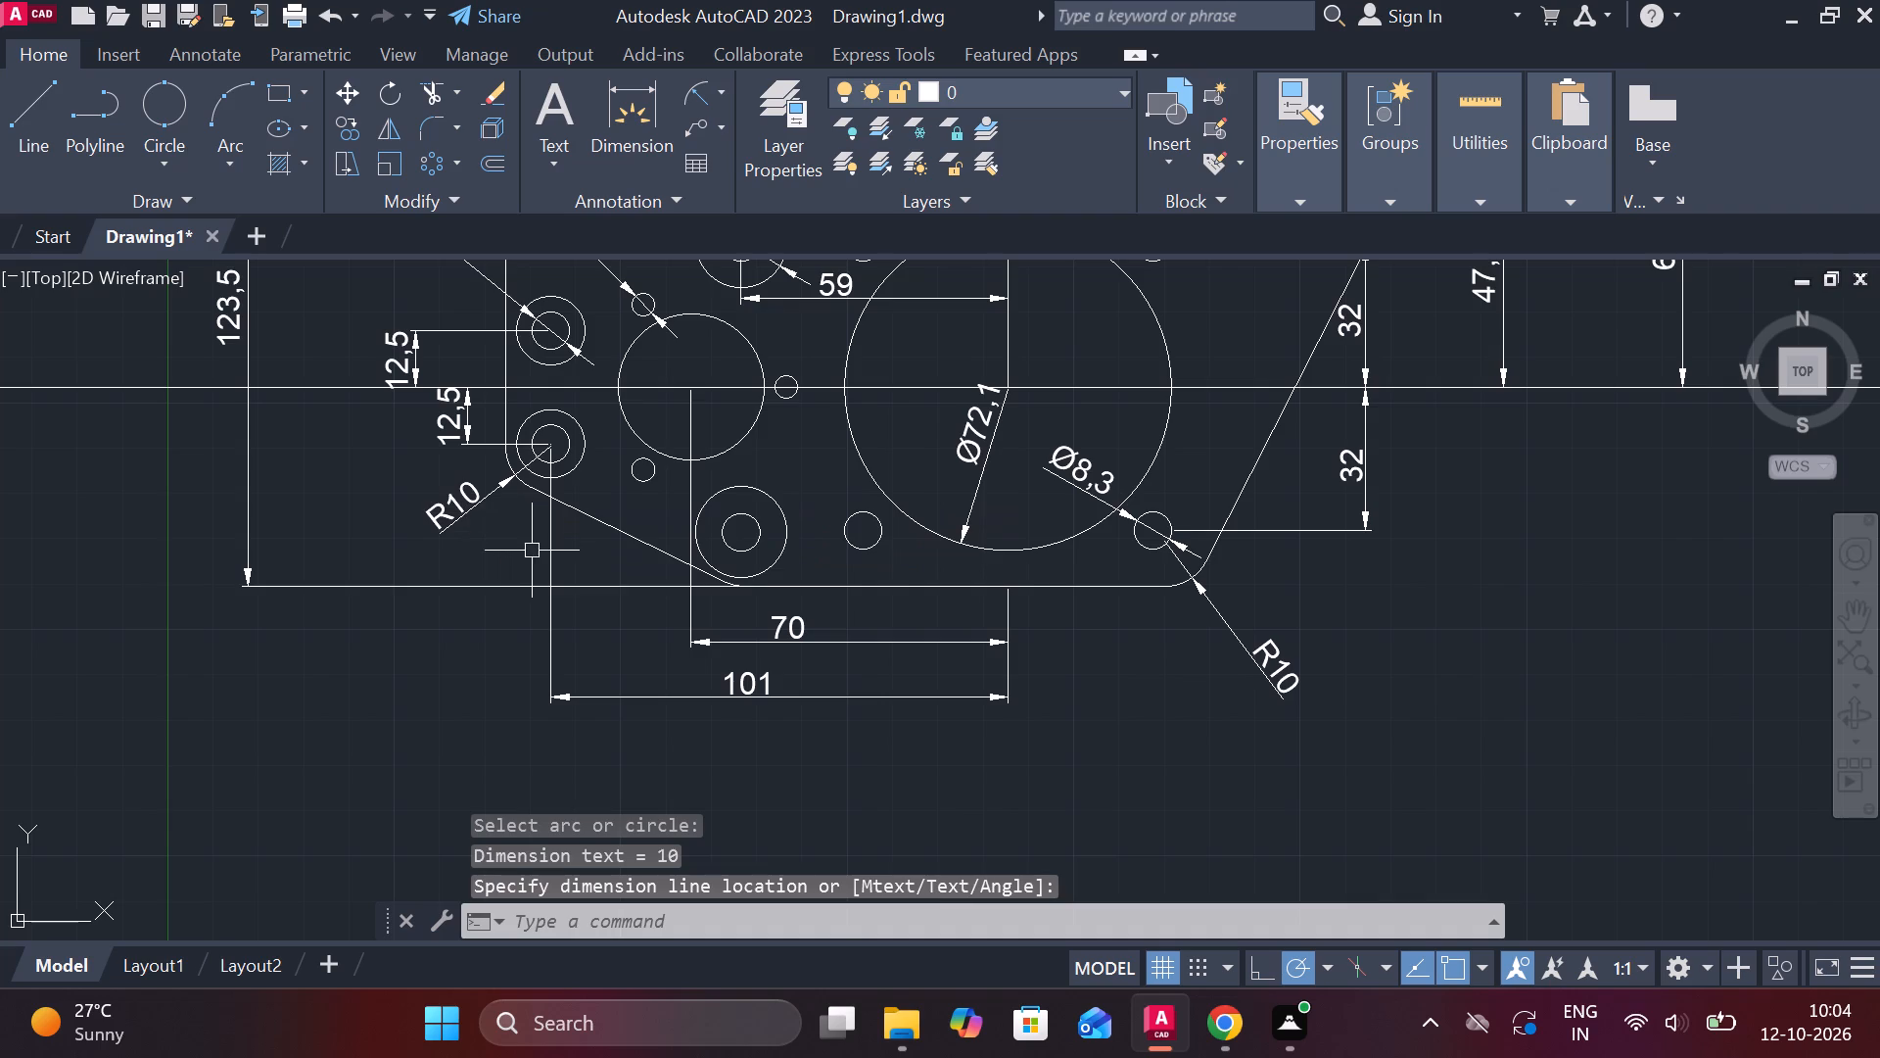
Add a radius dimension to the arc of the lower plate's upper-left lobe, with text above the plate's 206 dimension line.
{"action": "middle_click_drag", "start_coordinate": [552, 625], "coordinate": [749, 868]}
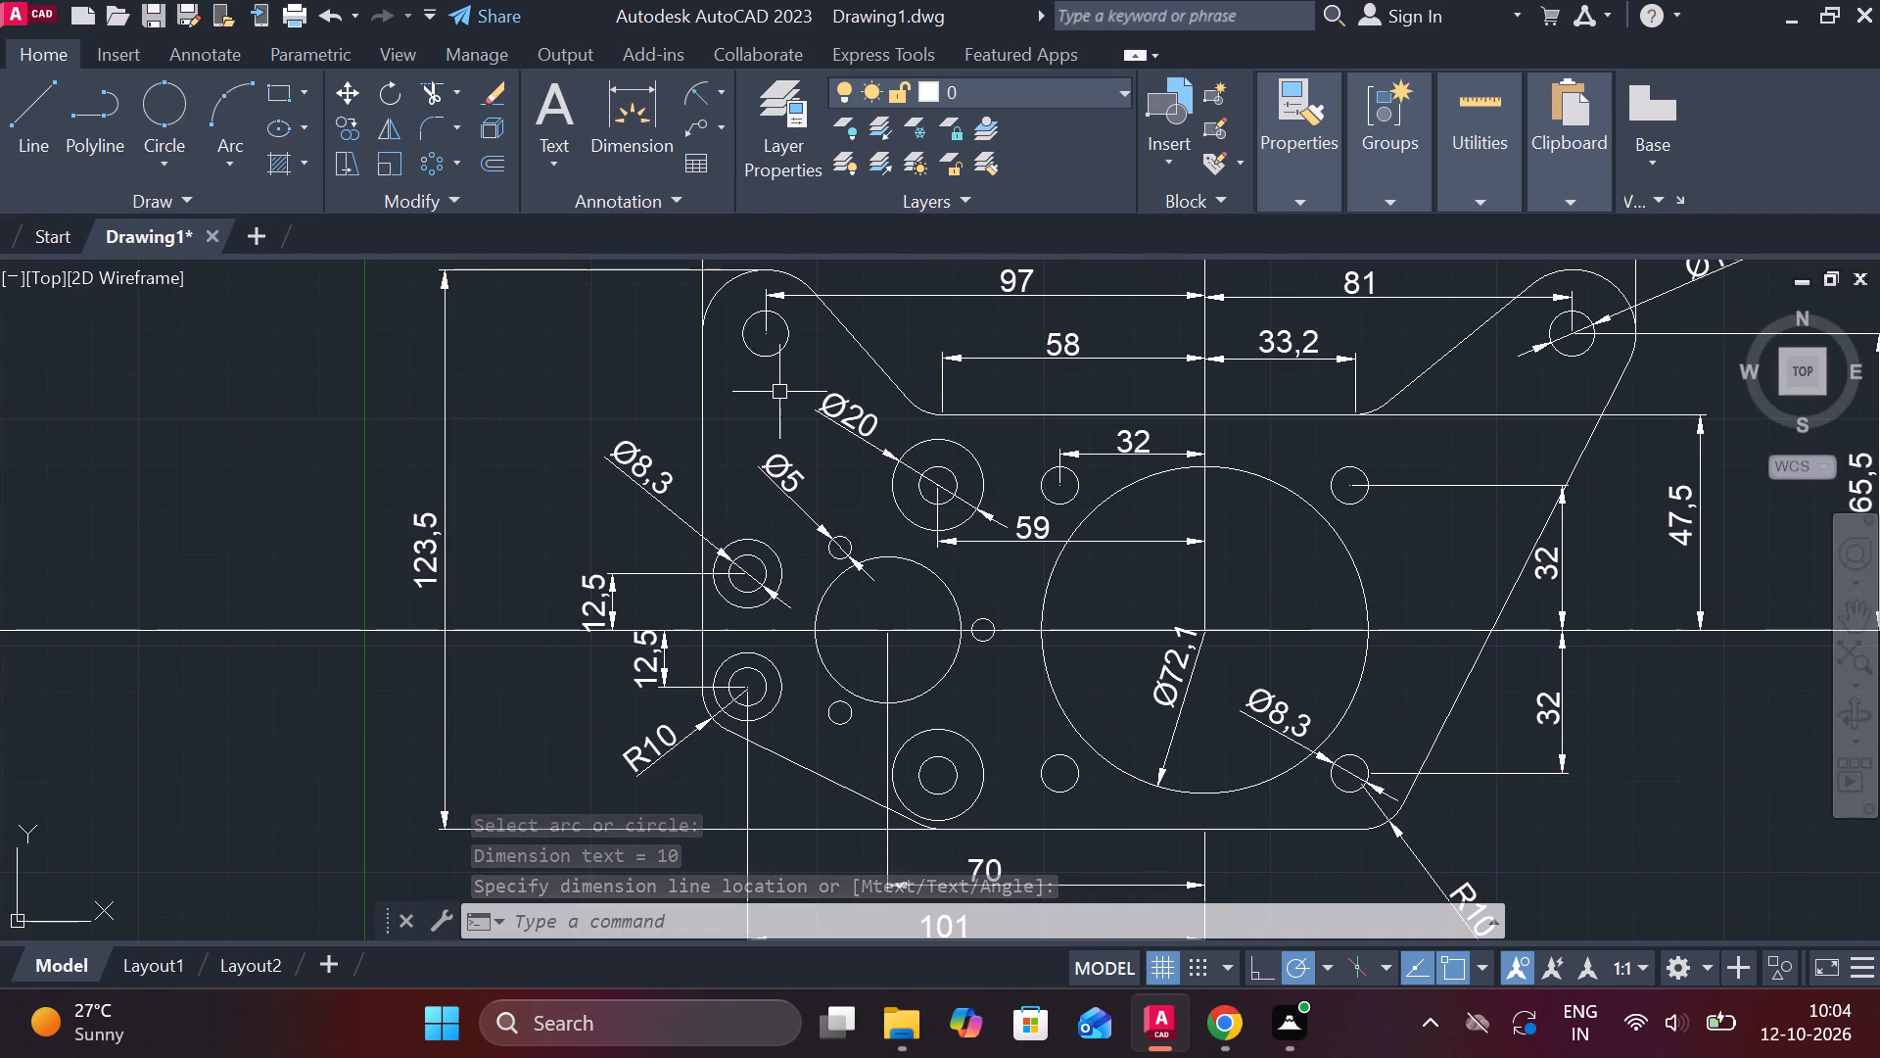
{"action": "middle_click_drag", "start_coordinate": [946, 362], "coordinate": [841, 598]}
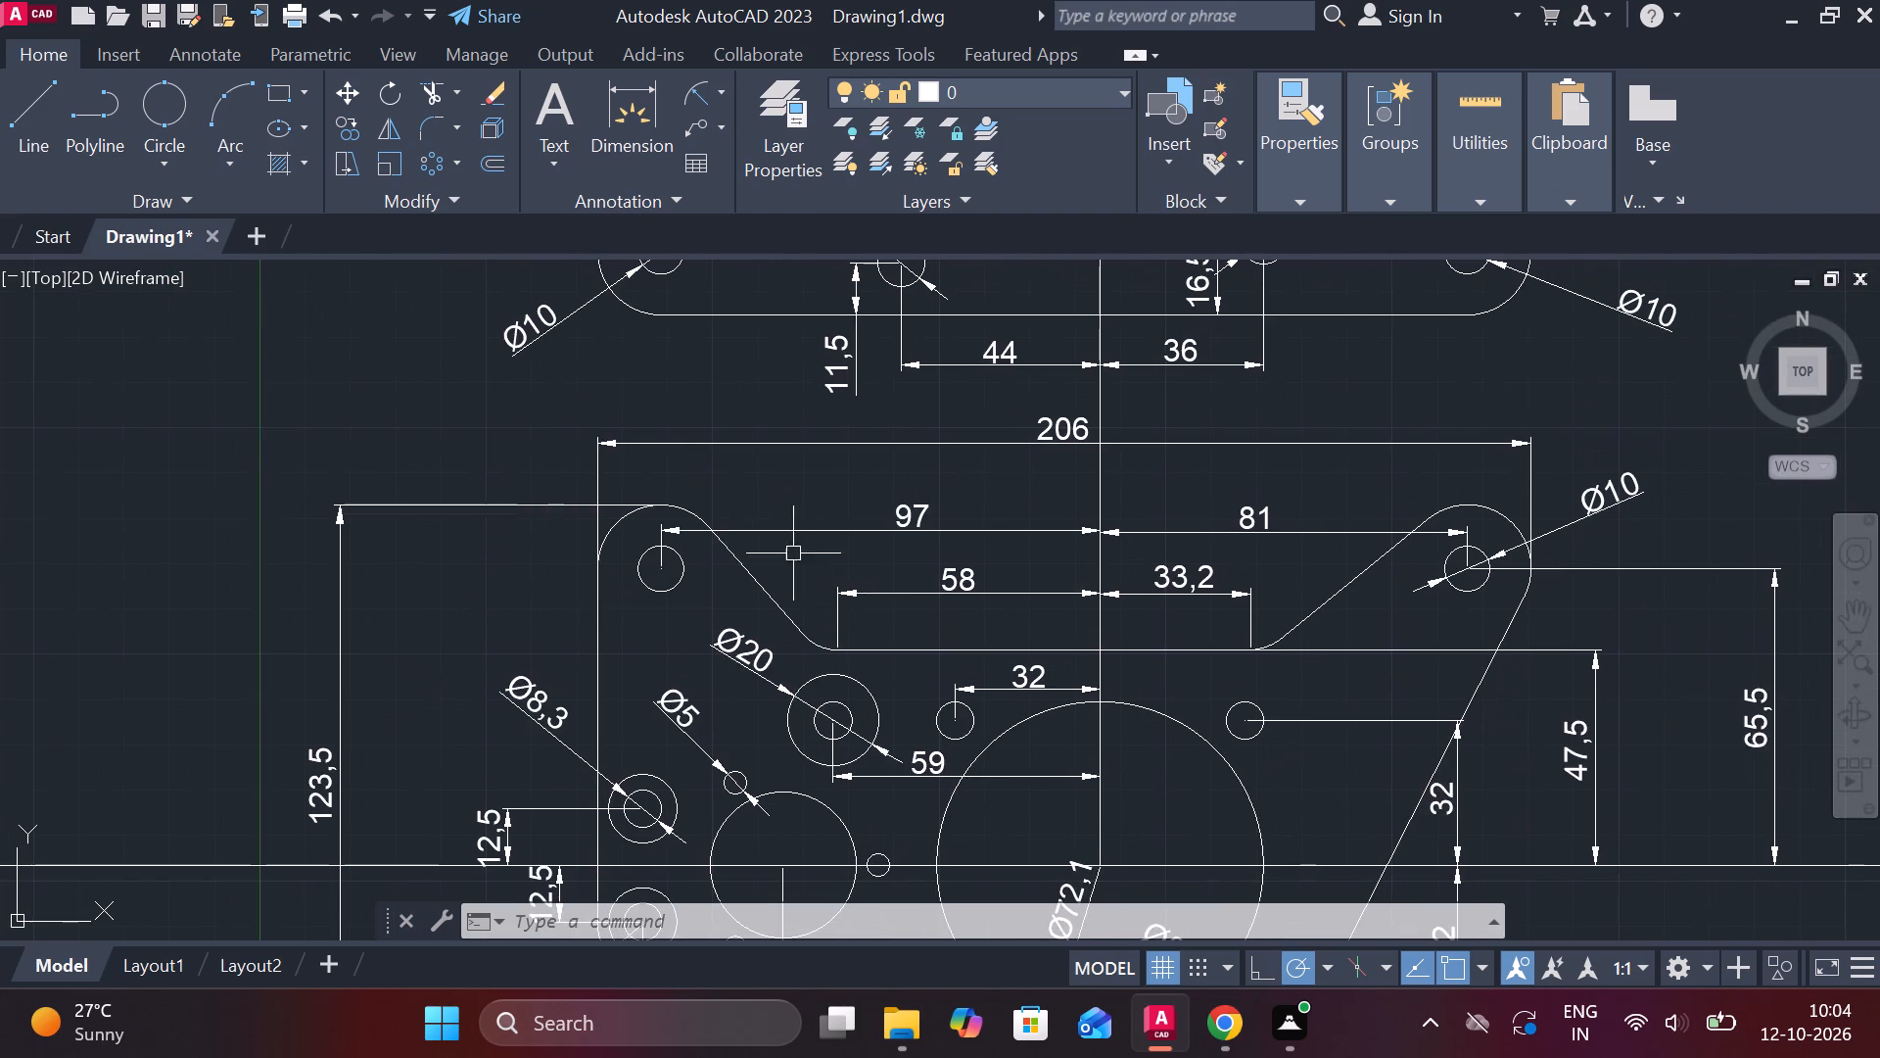
{"action": "key", "text": "space"}
{"action": "left_click", "coordinate": [672, 509]}
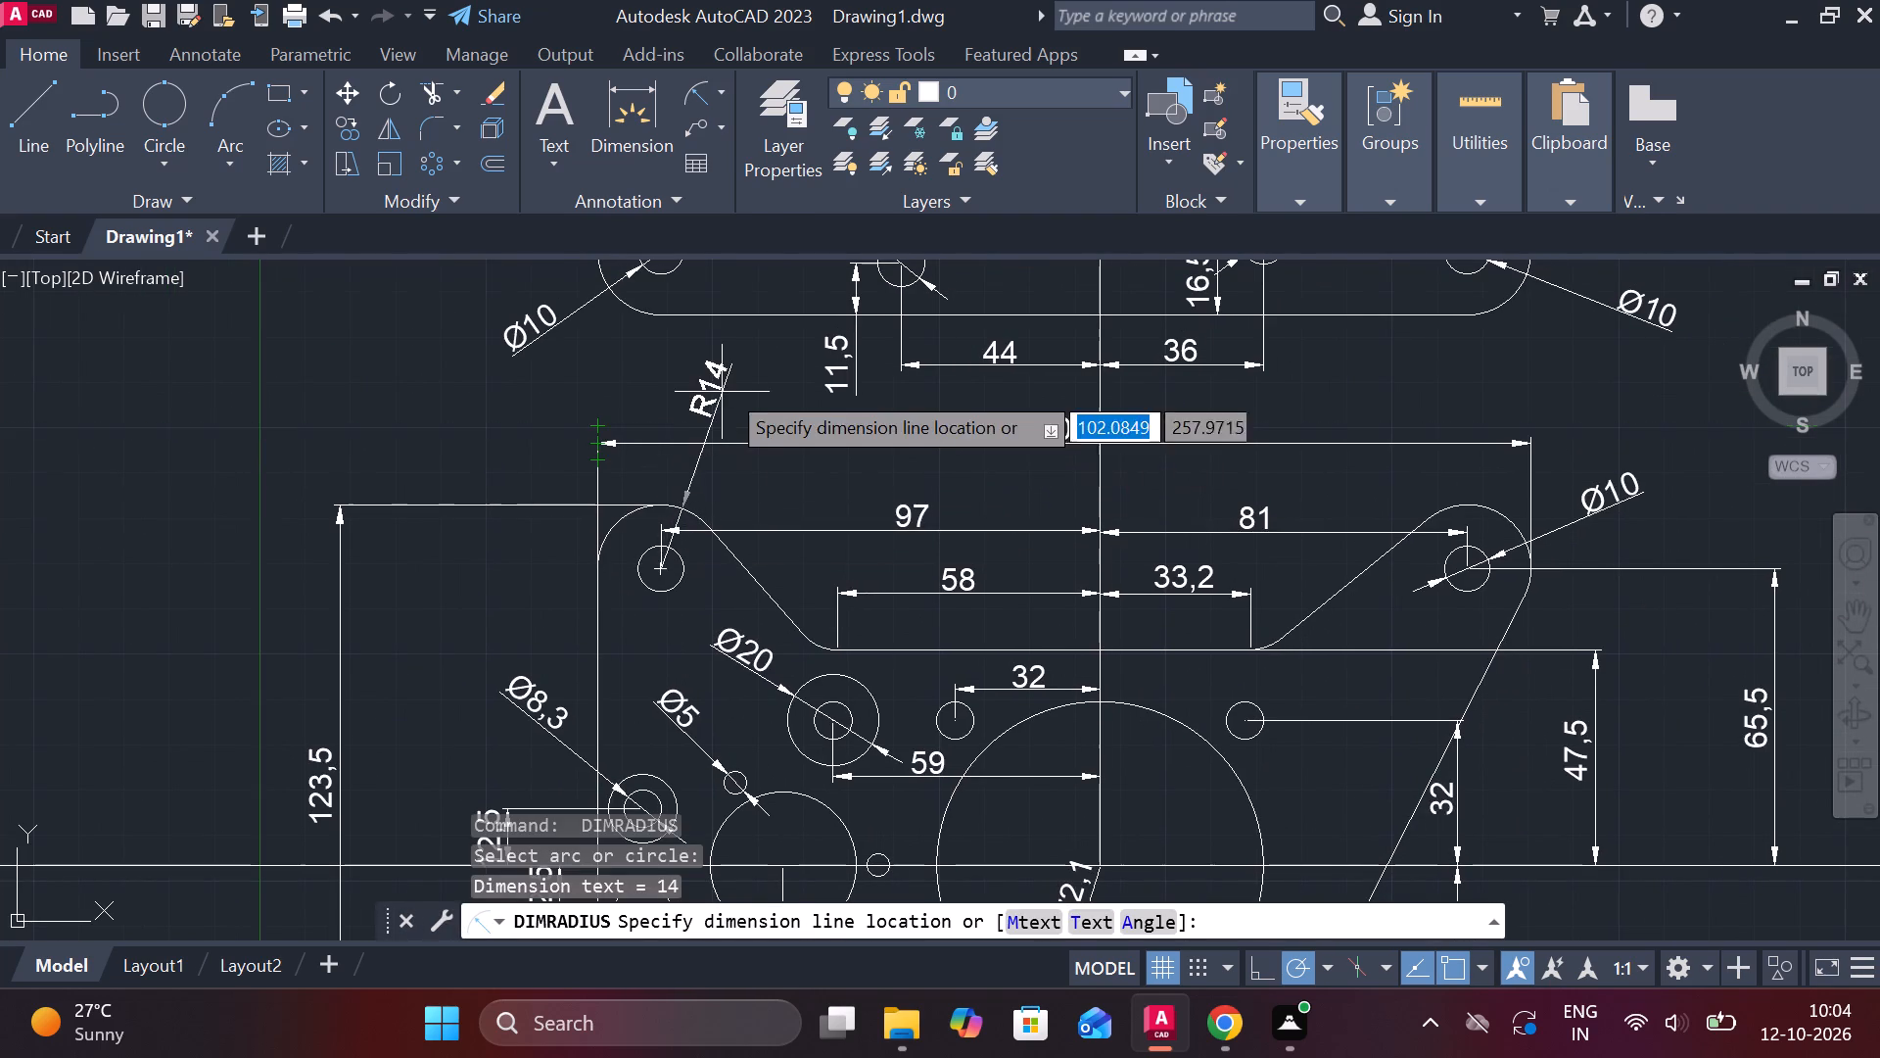
{"action": "left_click", "coordinate": [731, 374]}
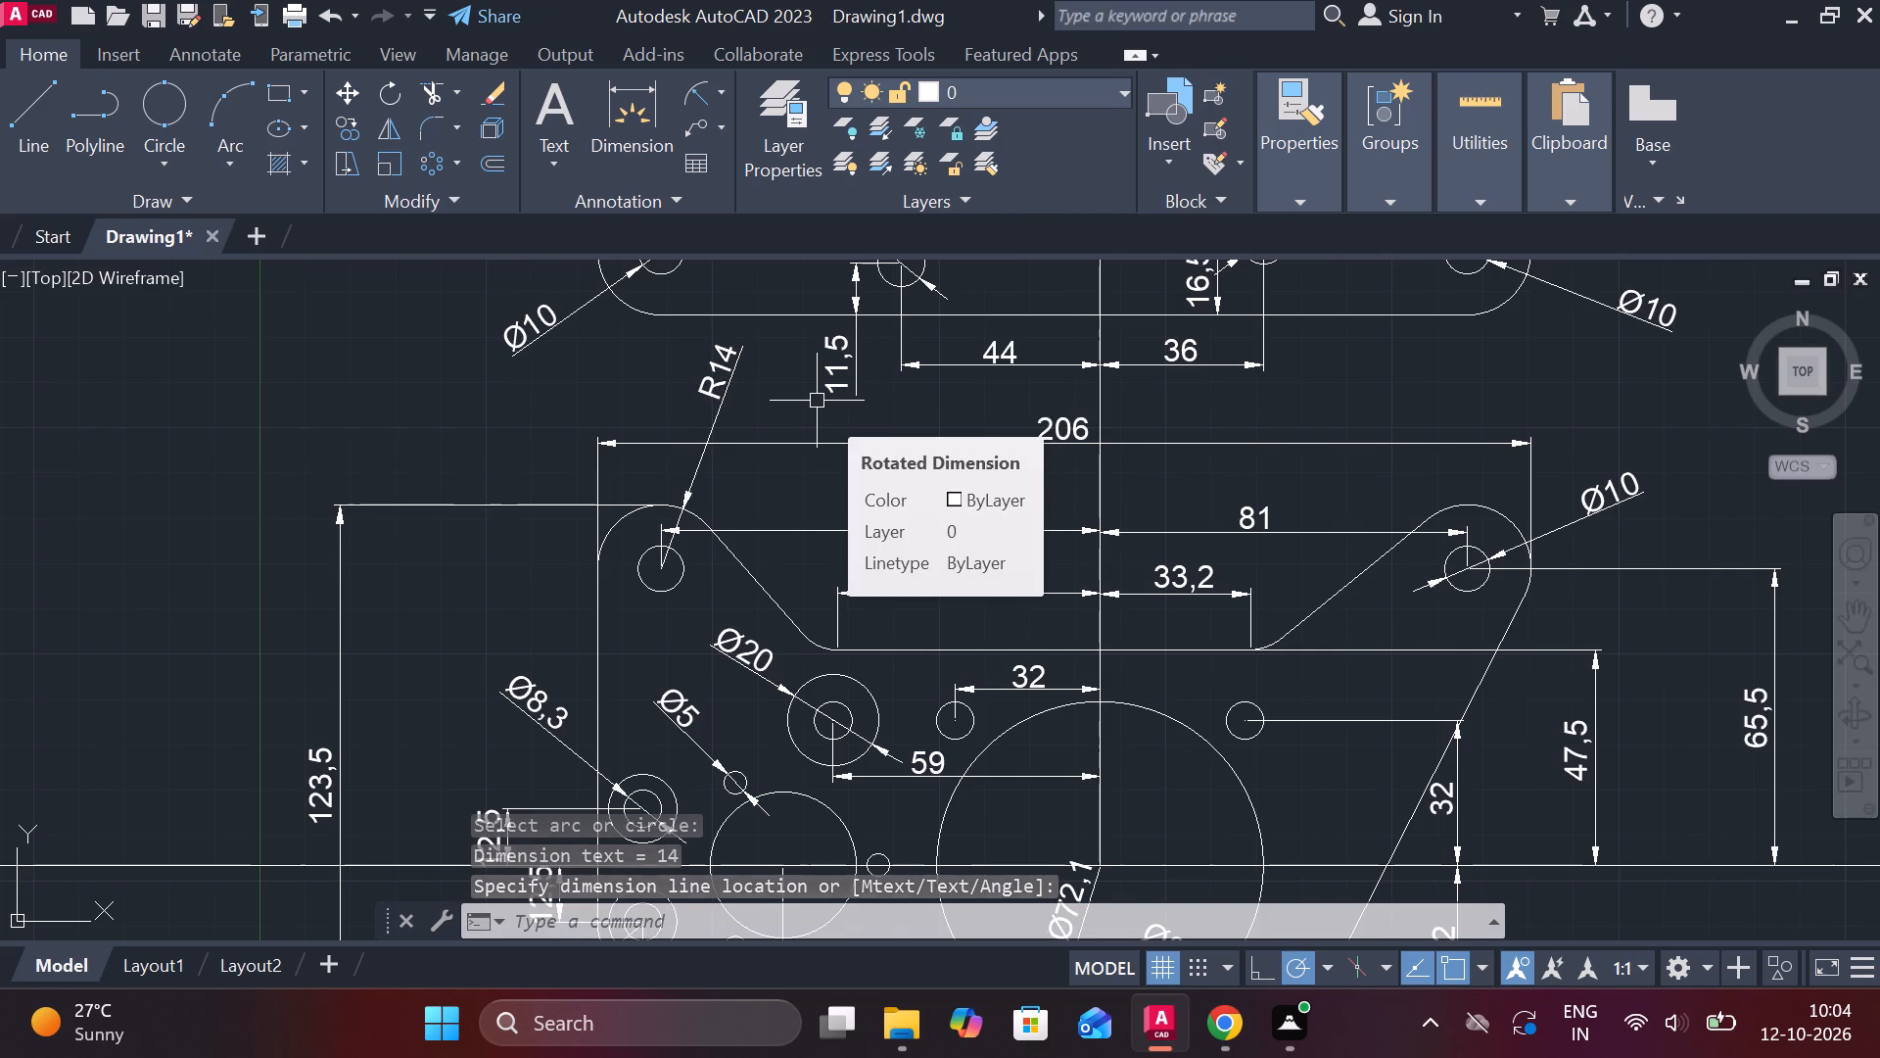
Add a radius dimension to the fillet where the top recess meets the right slope, with text inside the plate.
{"action": "middle_click_drag", "start_coordinate": [1372, 452], "coordinate": [1145, 302]}
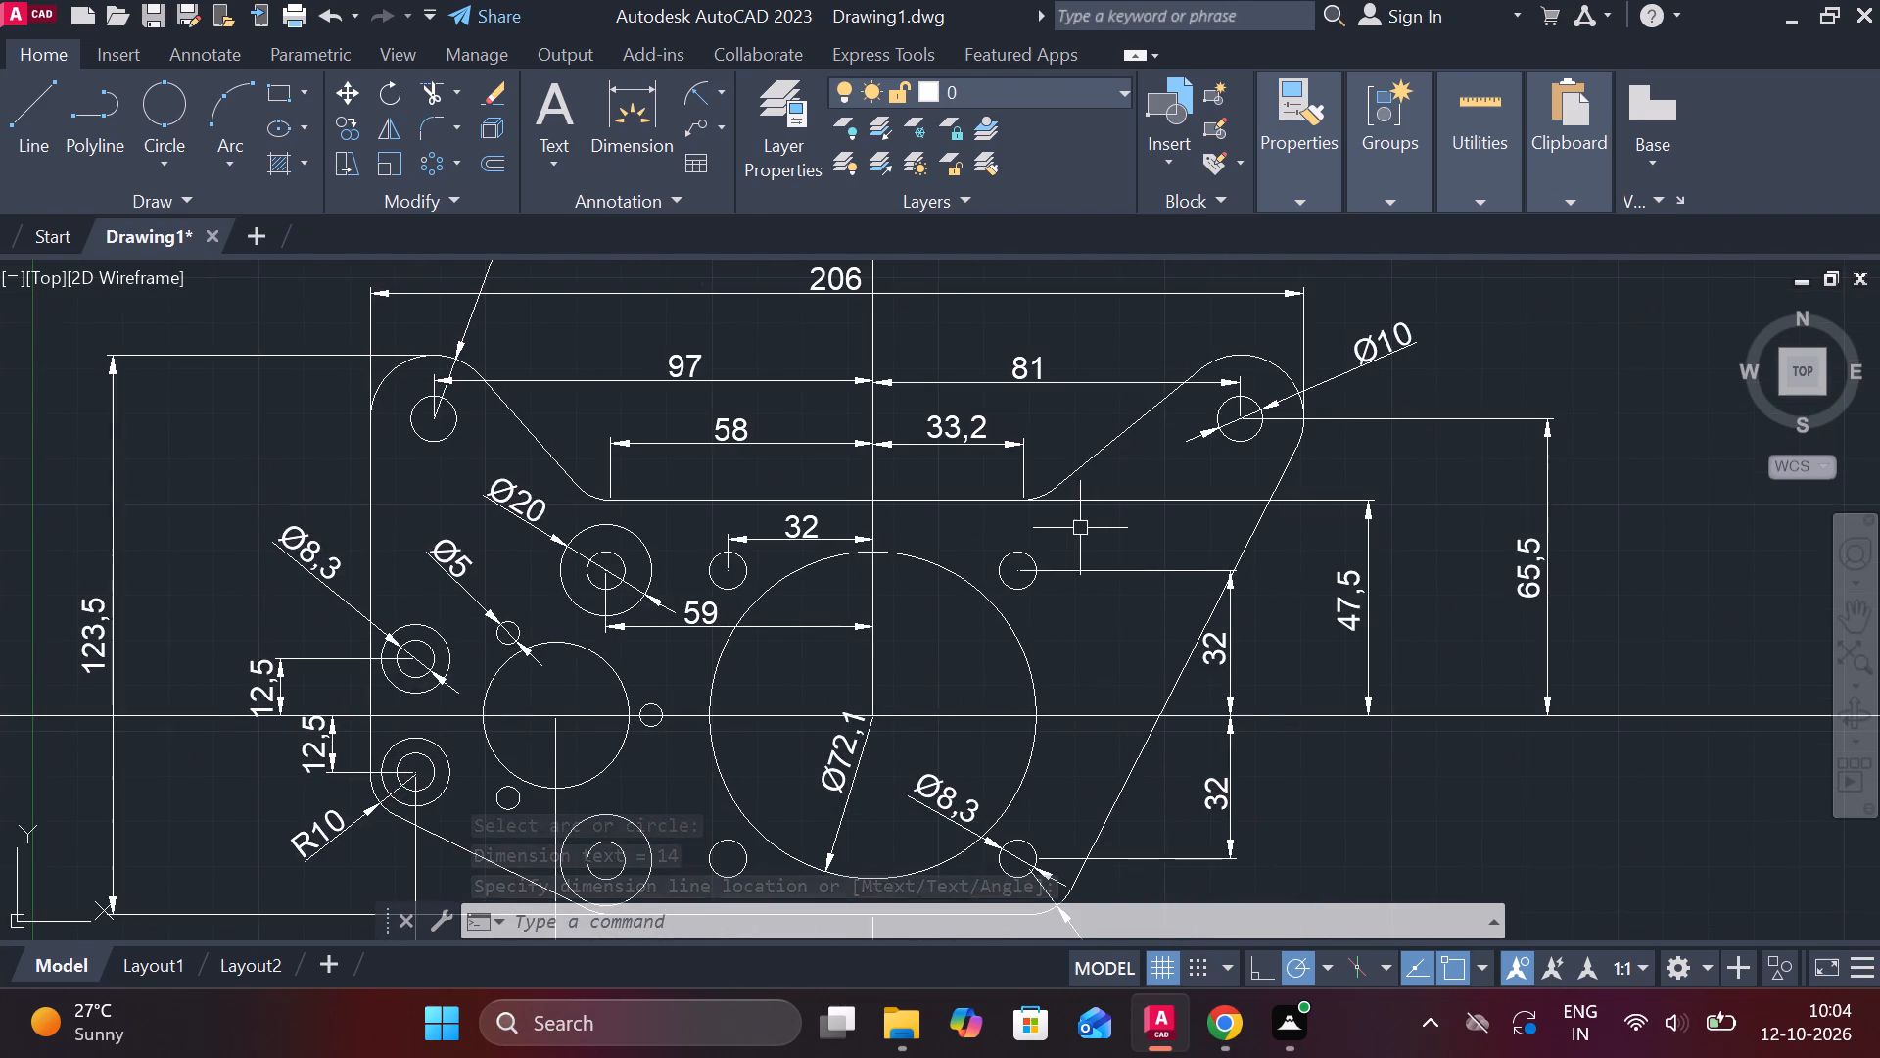
{"action": "scroll", "coordinate": [1064, 513], "scroll_direction": "up", "scroll_amount": 2}
{"action": "key", "text": "space"}
{"action": "left_click", "coordinate": [1023, 458]}
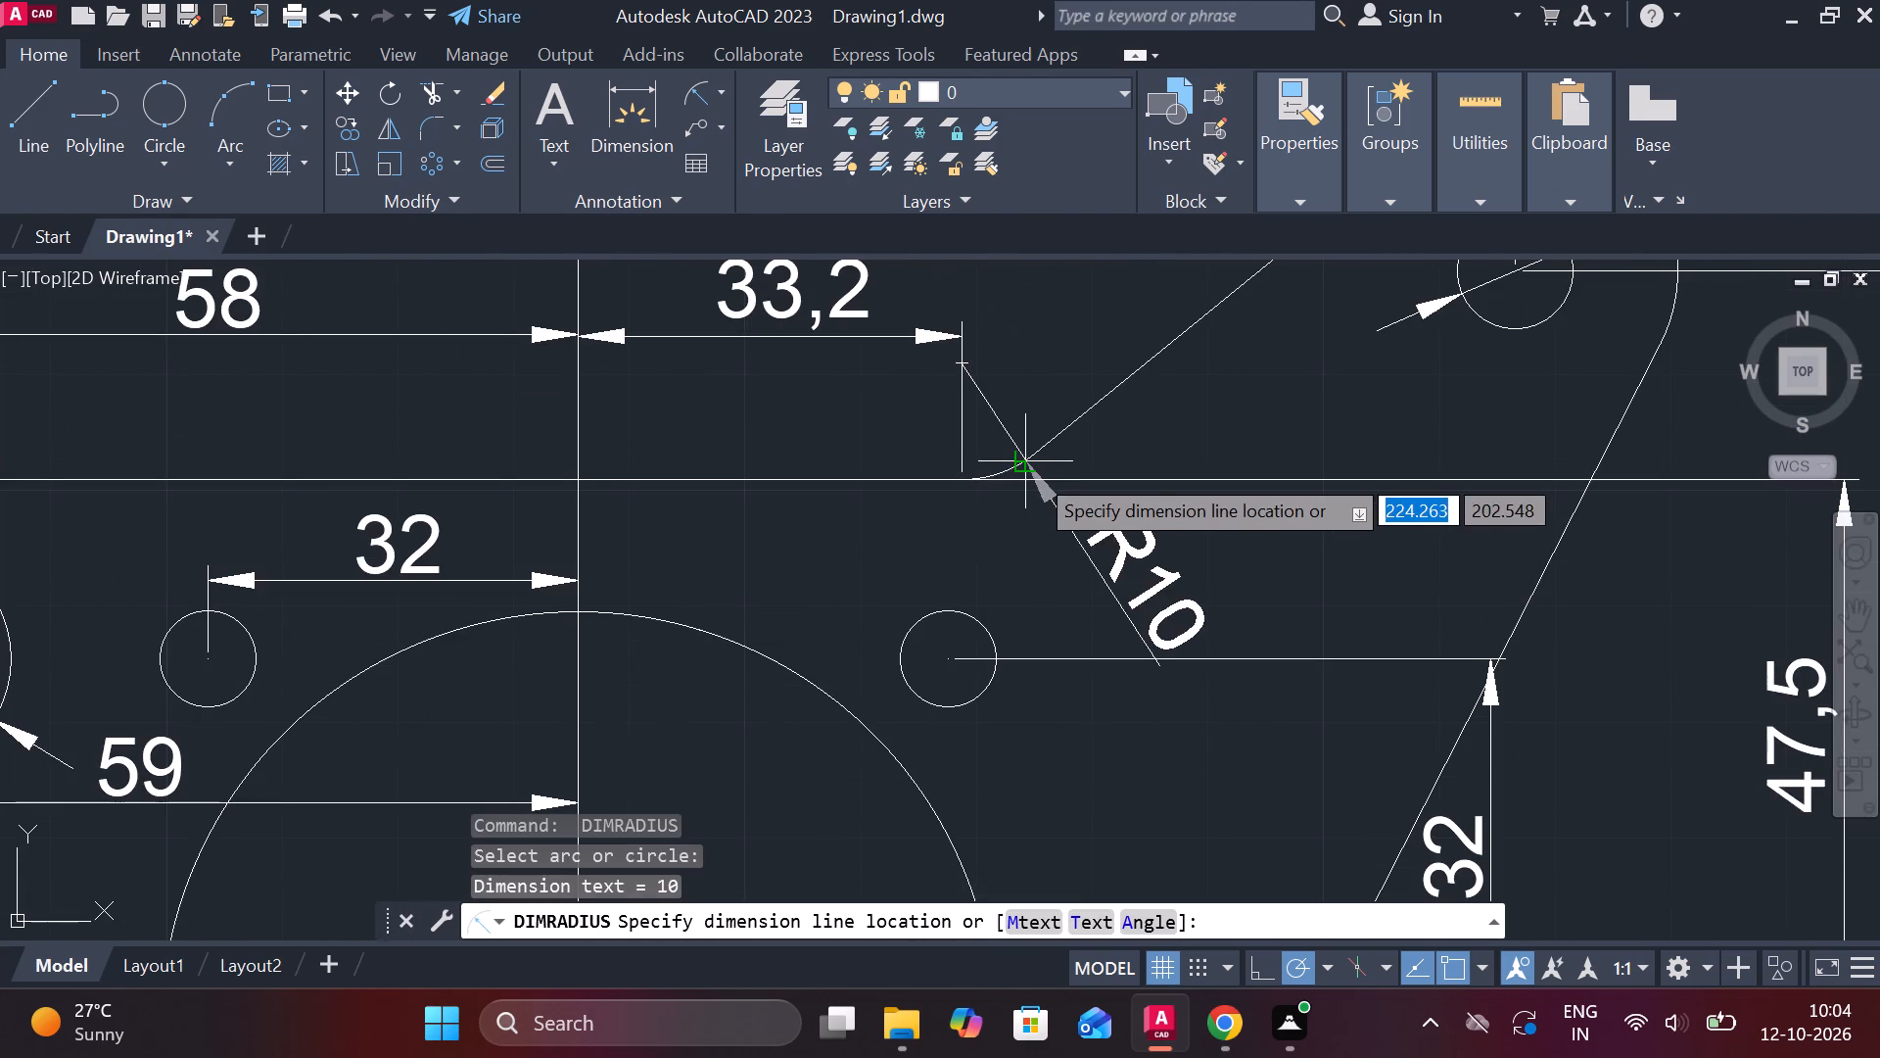
{"action": "left_click", "coordinate": [1051, 491]}
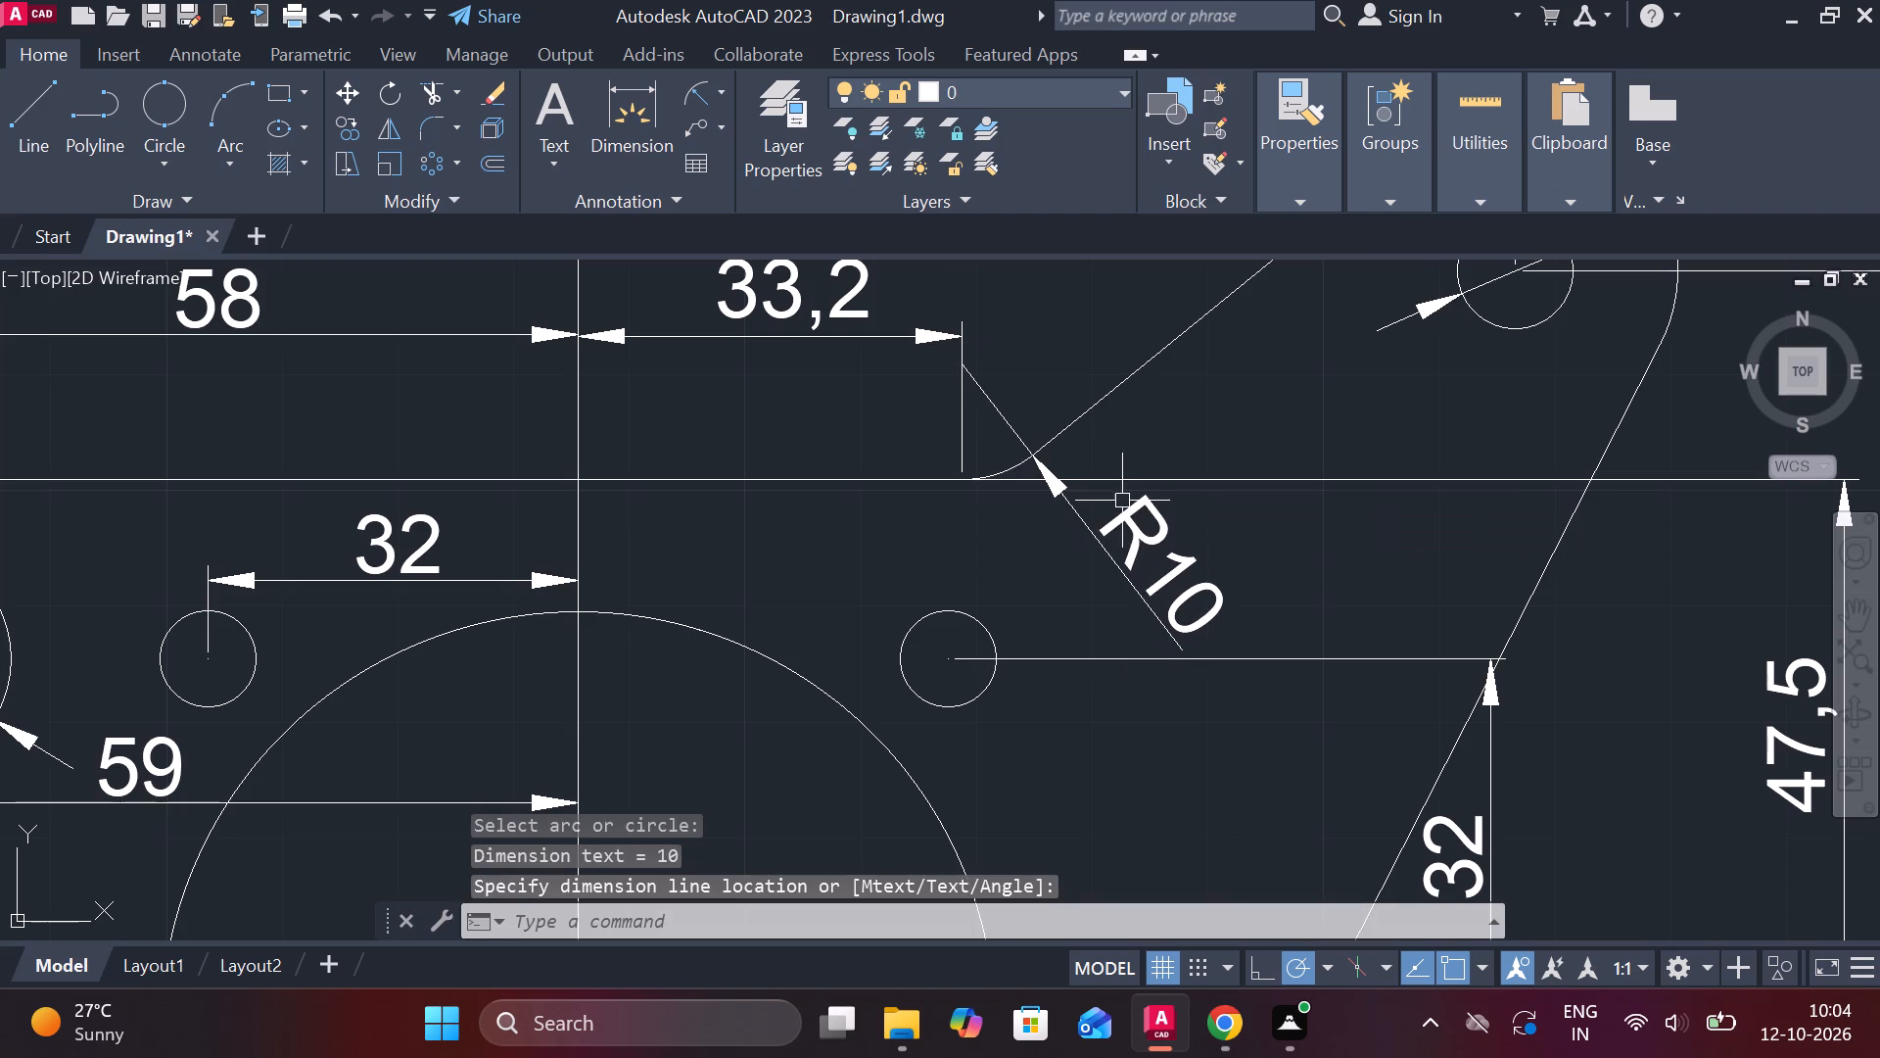
Add a radius dimension to the arc of the lower plate's upper-right lobe, with text above the plate's 206 dimension line.
{"action": "scroll", "coordinate": [1159, 507], "scroll_direction": "down", "scroll_amount": 2}
{"action": "middle_click_drag", "start_coordinate": [1195, 489], "coordinate": [1049, 741]}
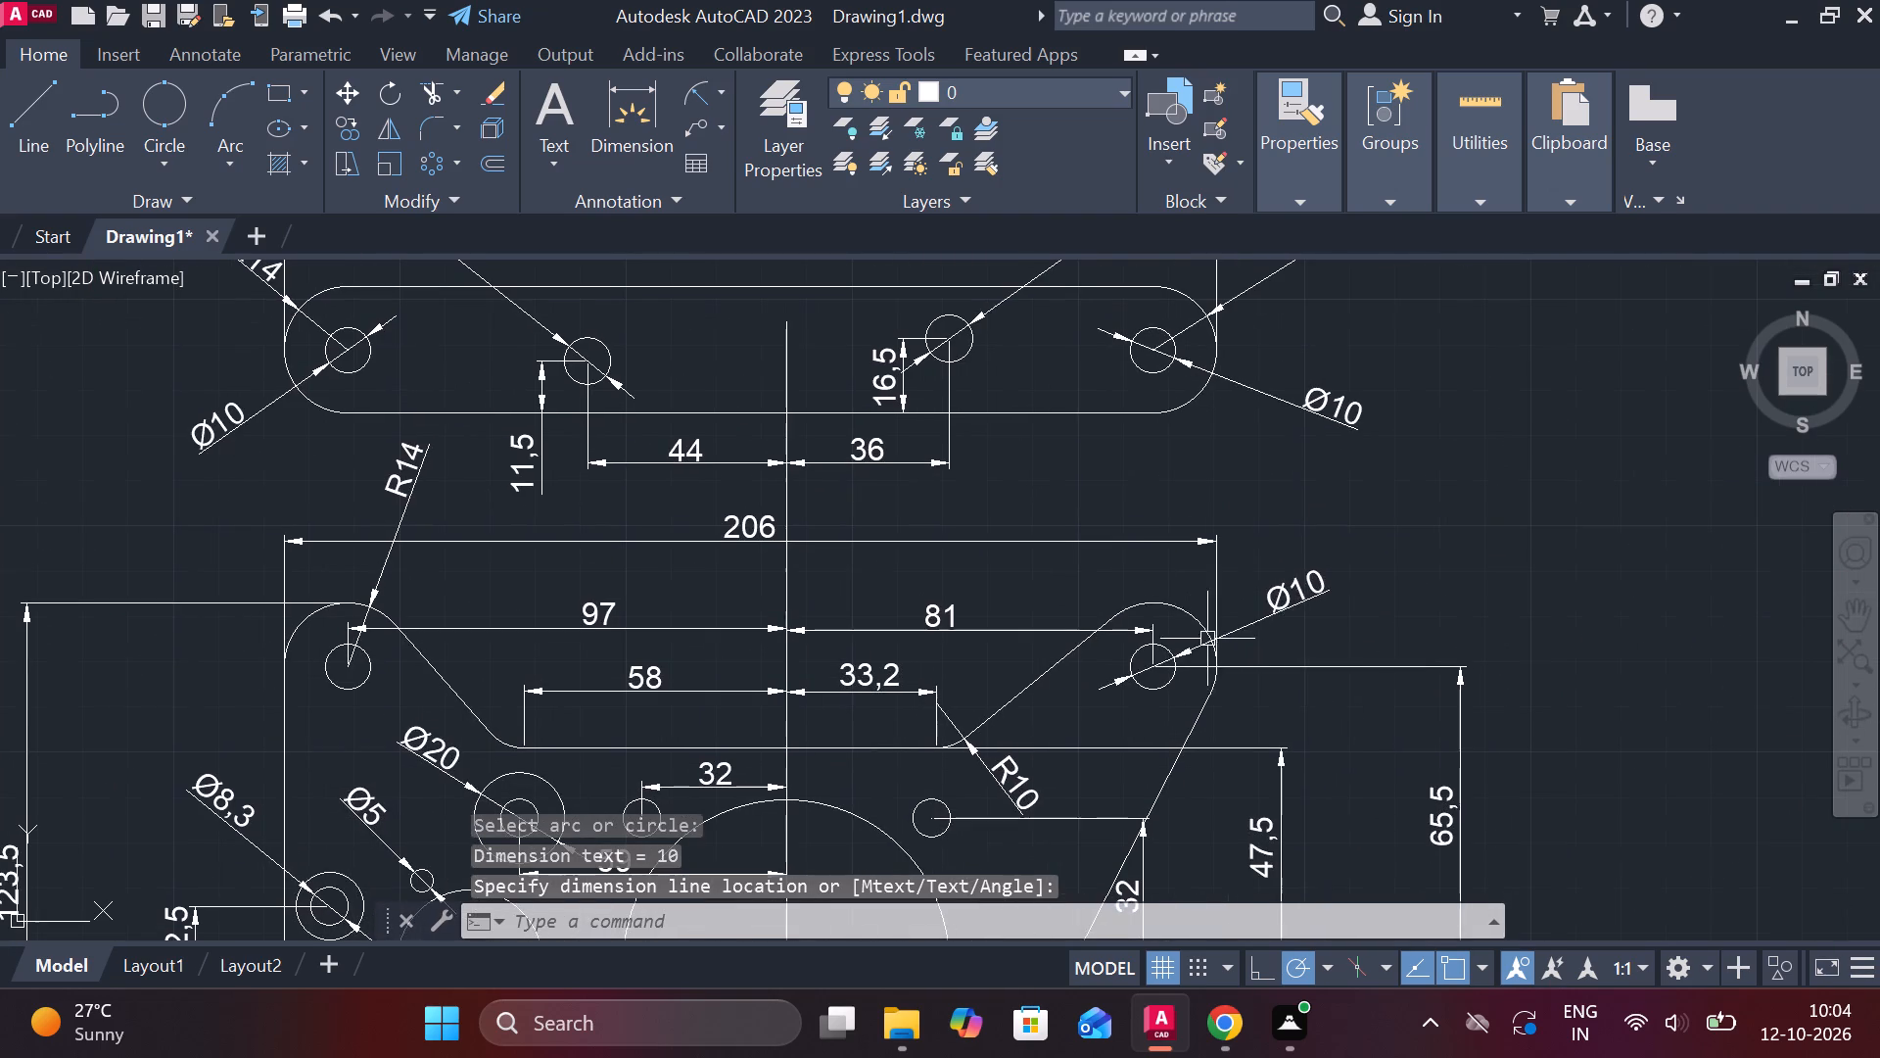
{"action": "key", "text": "space"}
{"action": "left_click", "coordinate": [1172, 601]}
{"action": "left_click", "coordinate": [1210, 474]}
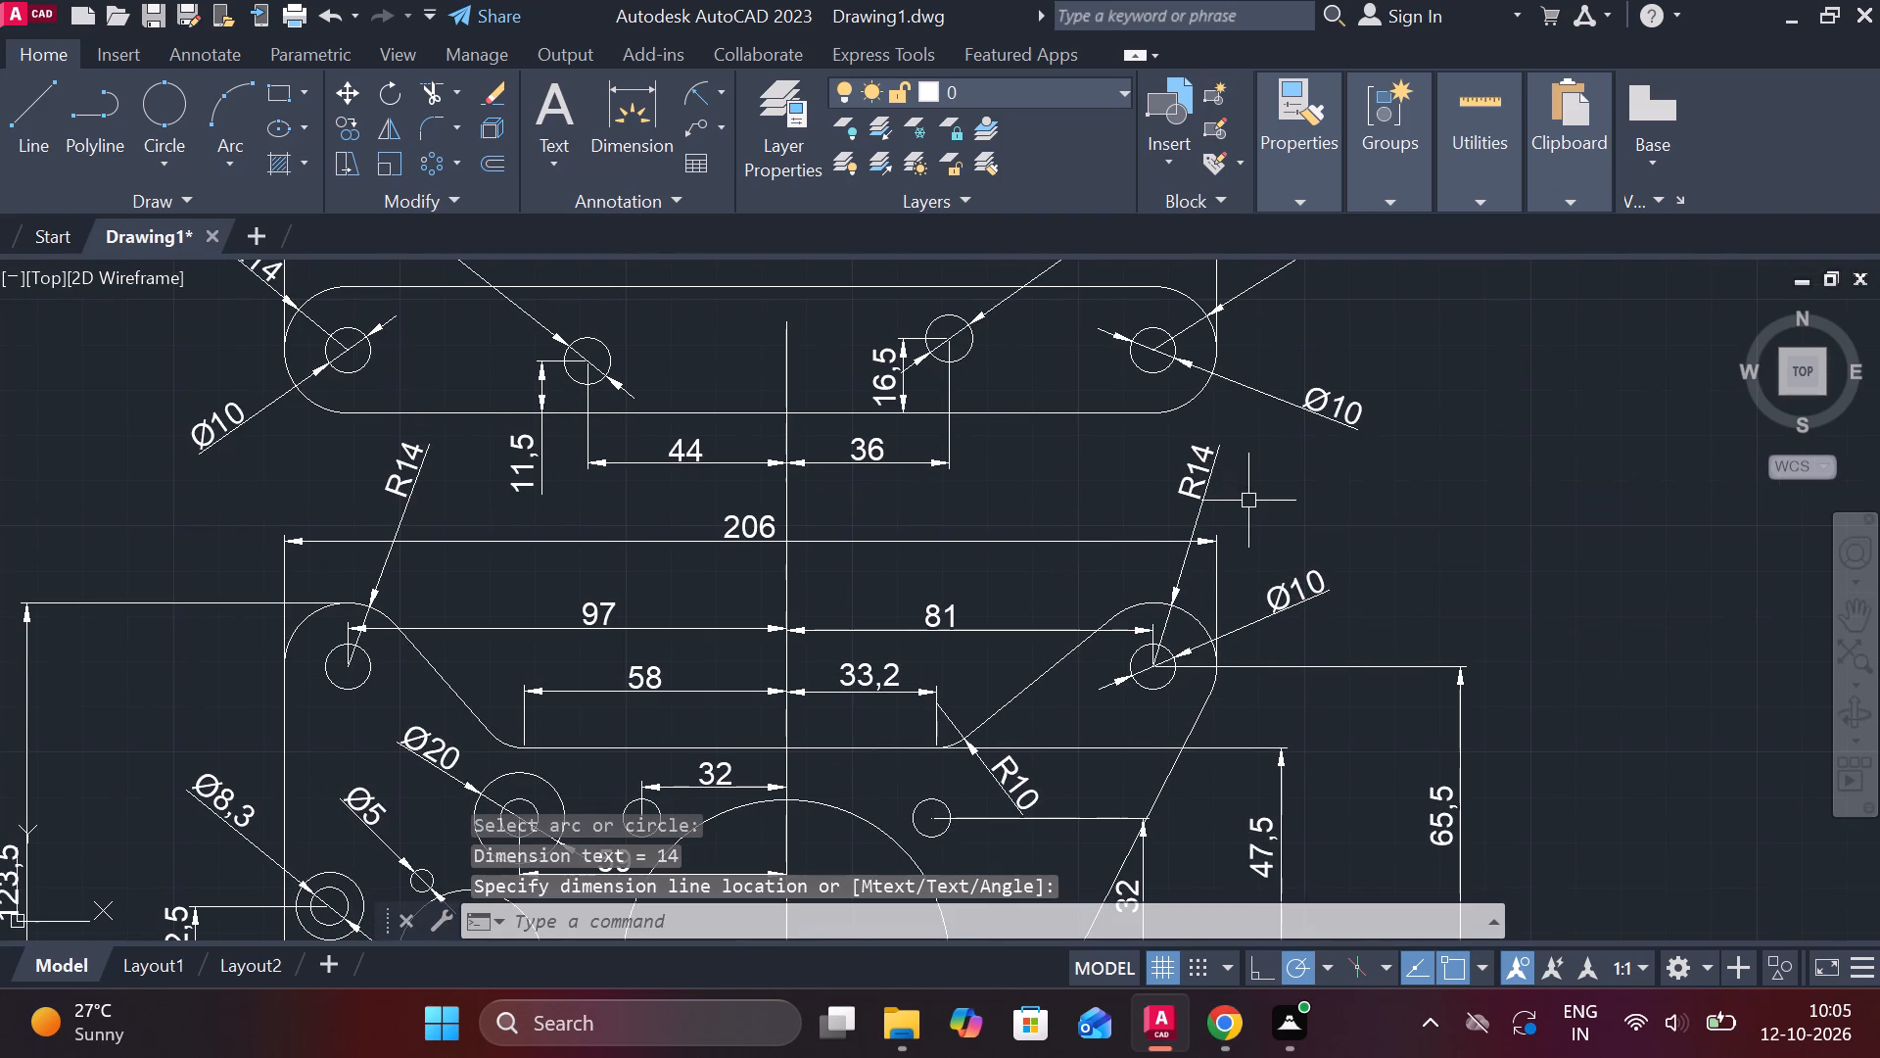
Add a diameter dimension inside the medium circle to the left of the Ø72.1 circle.
{"action": "scroll", "coordinate": [1334, 558], "scroll_direction": "down", "scroll_amount": 1}
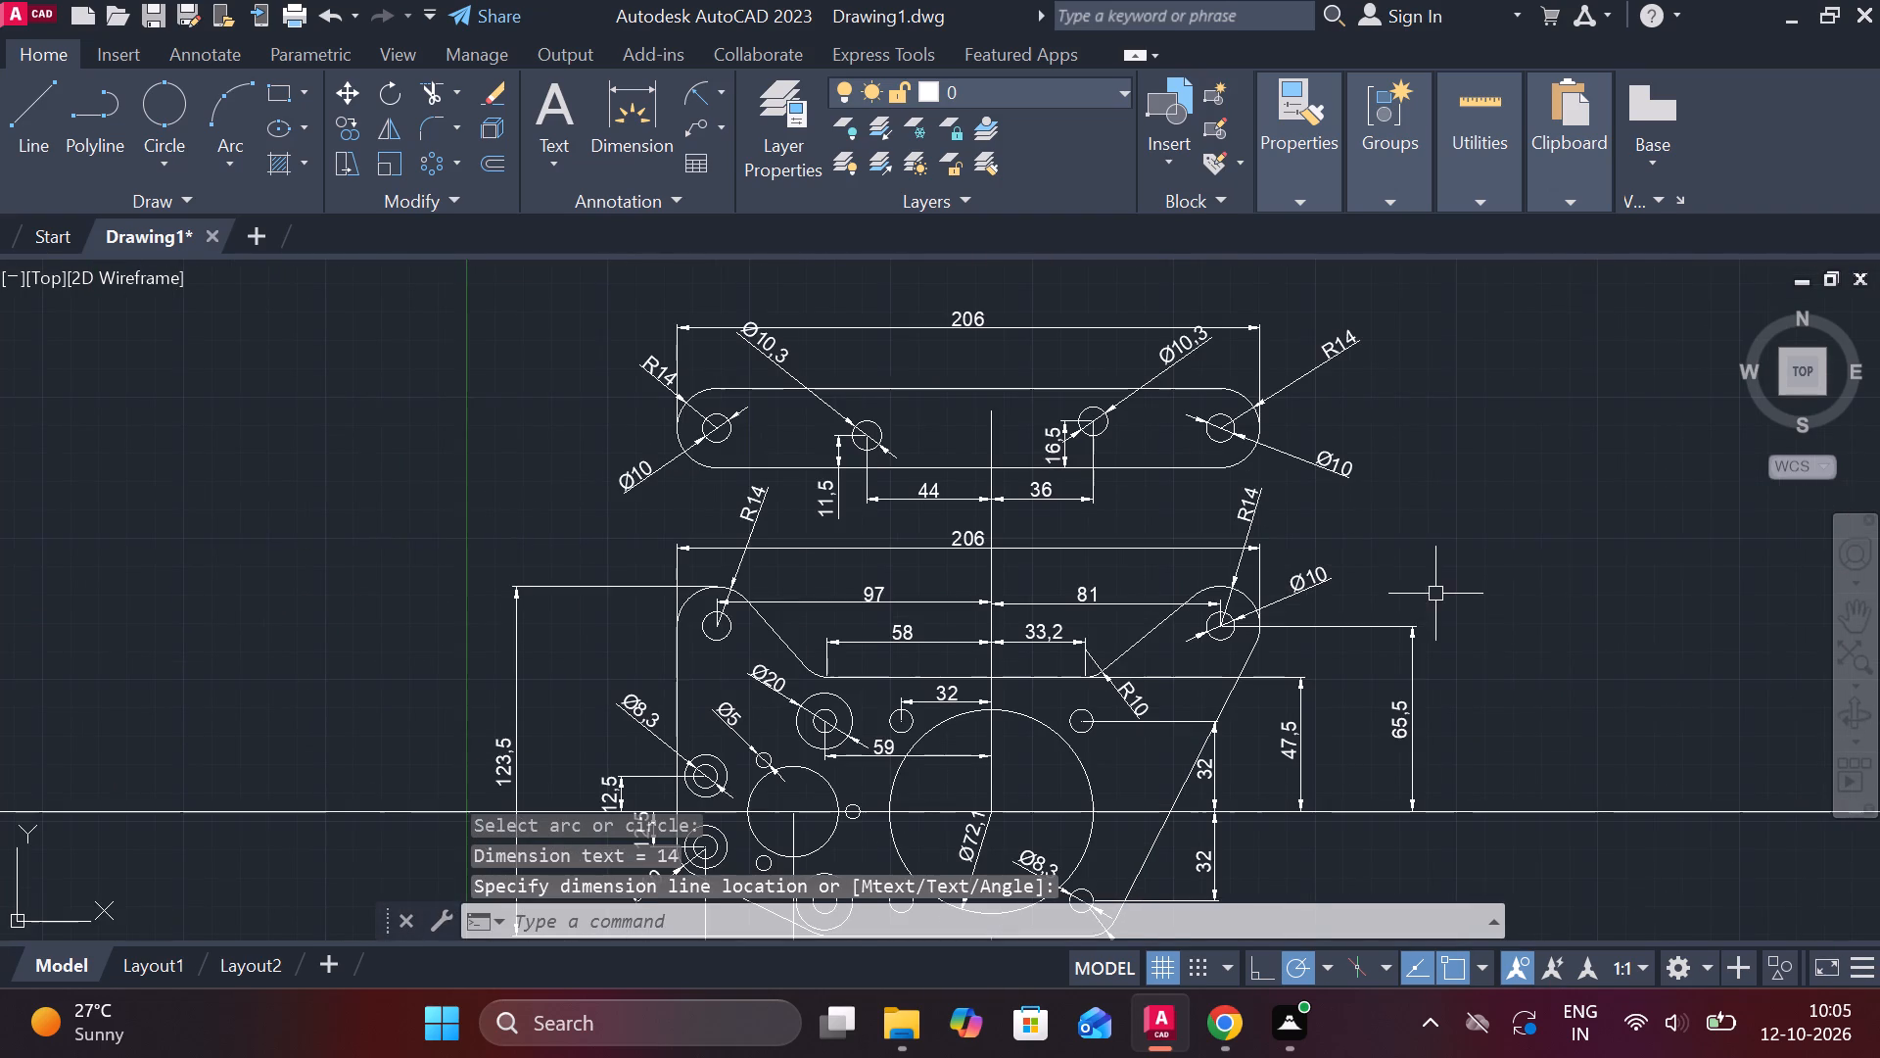
{"action": "scroll", "coordinate": [1435, 594], "scroll_direction": "down", "scroll_amount": 1}
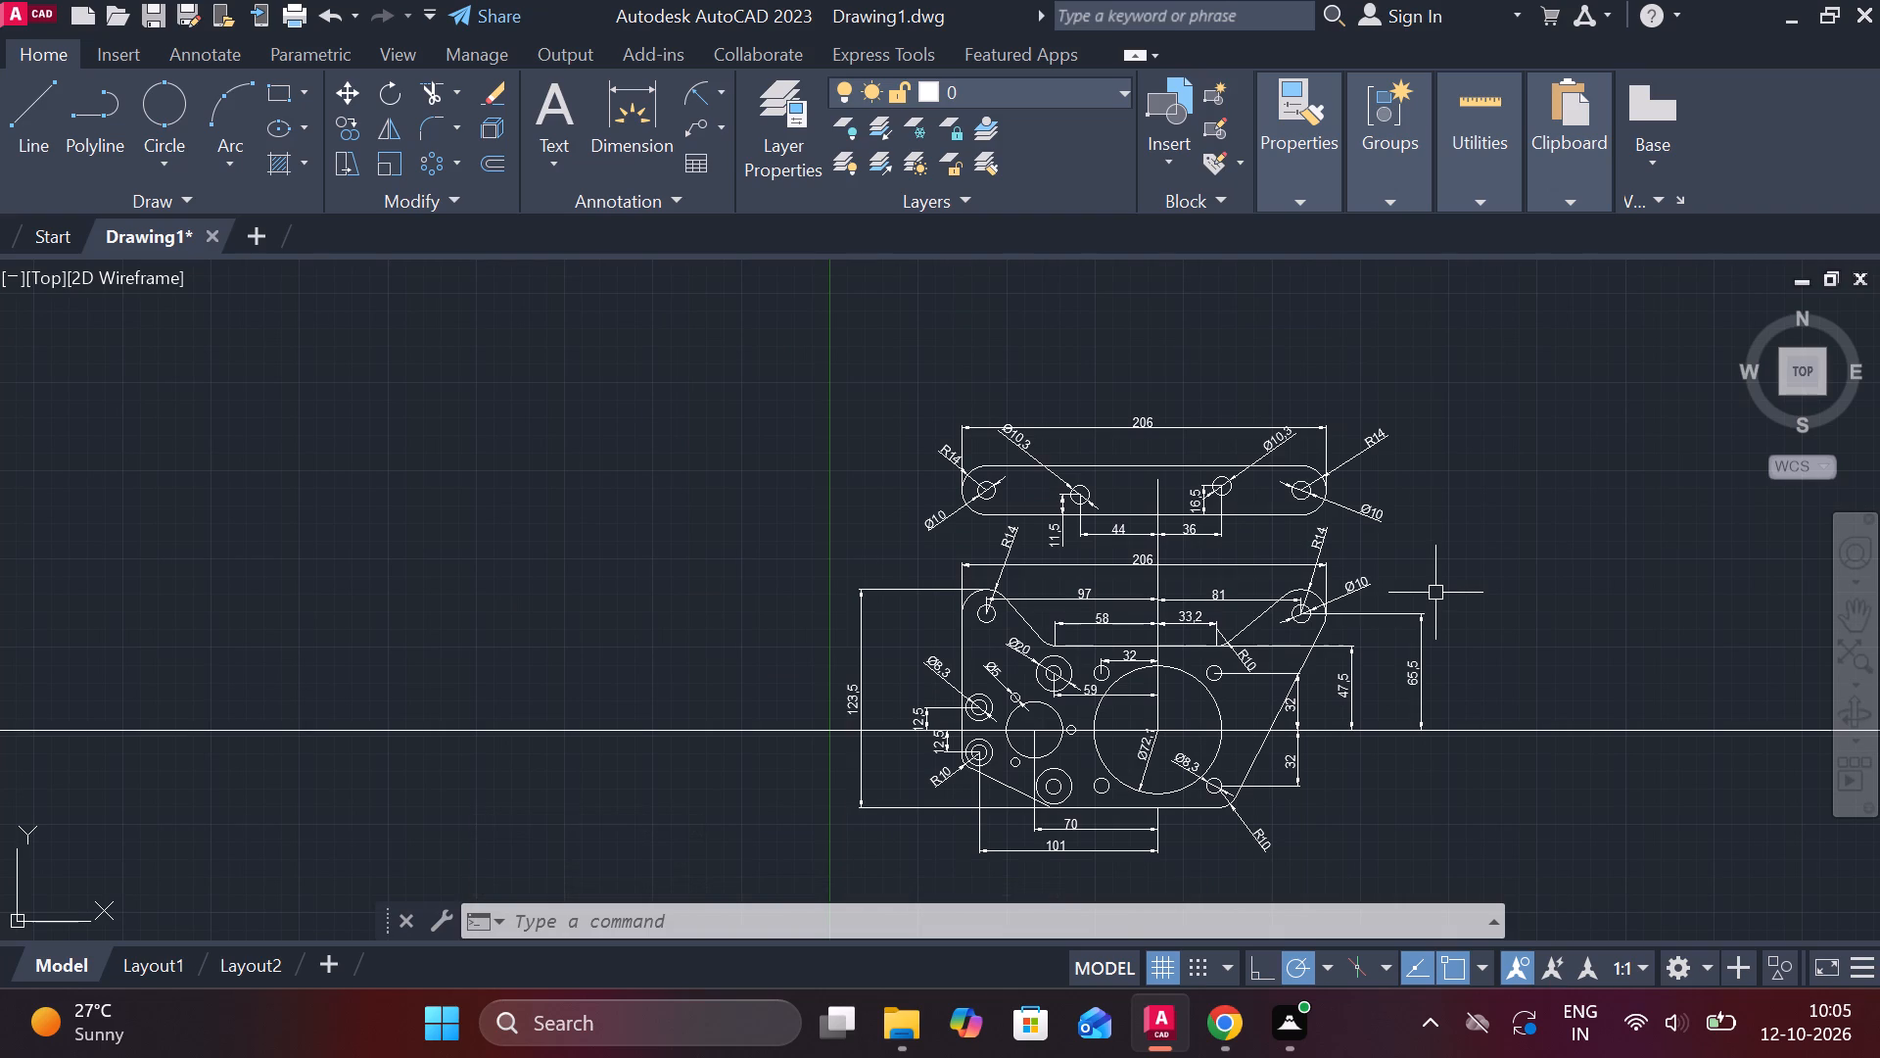
{"action": "scroll", "coordinate": [1162, 703], "scroll_direction": "up", "scroll_amount": 1}
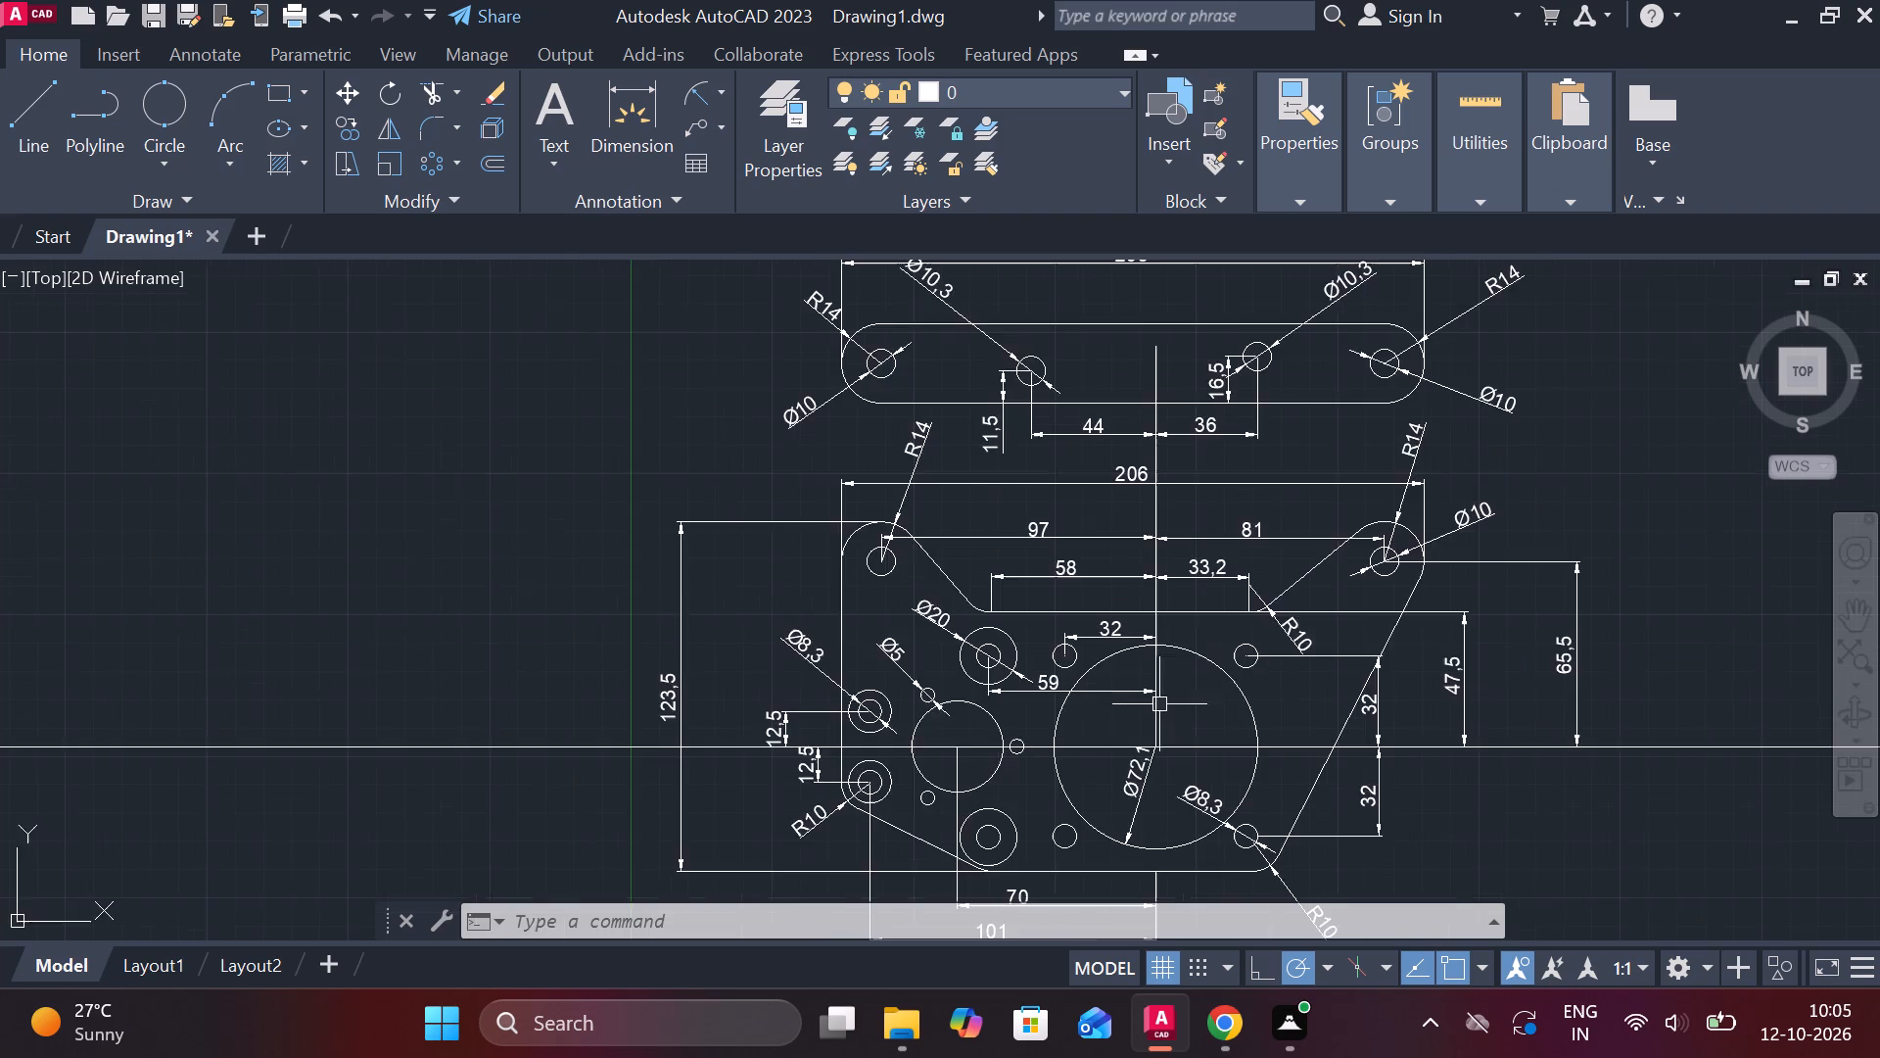
{"action": "scroll", "coordinate": [1084, 729], "scroll_direction": "up", "scroll_amount": 2}
{"action": "middle_click_drag", "start_coordinate": [950, 696], "coordinate": [1022, 564]}
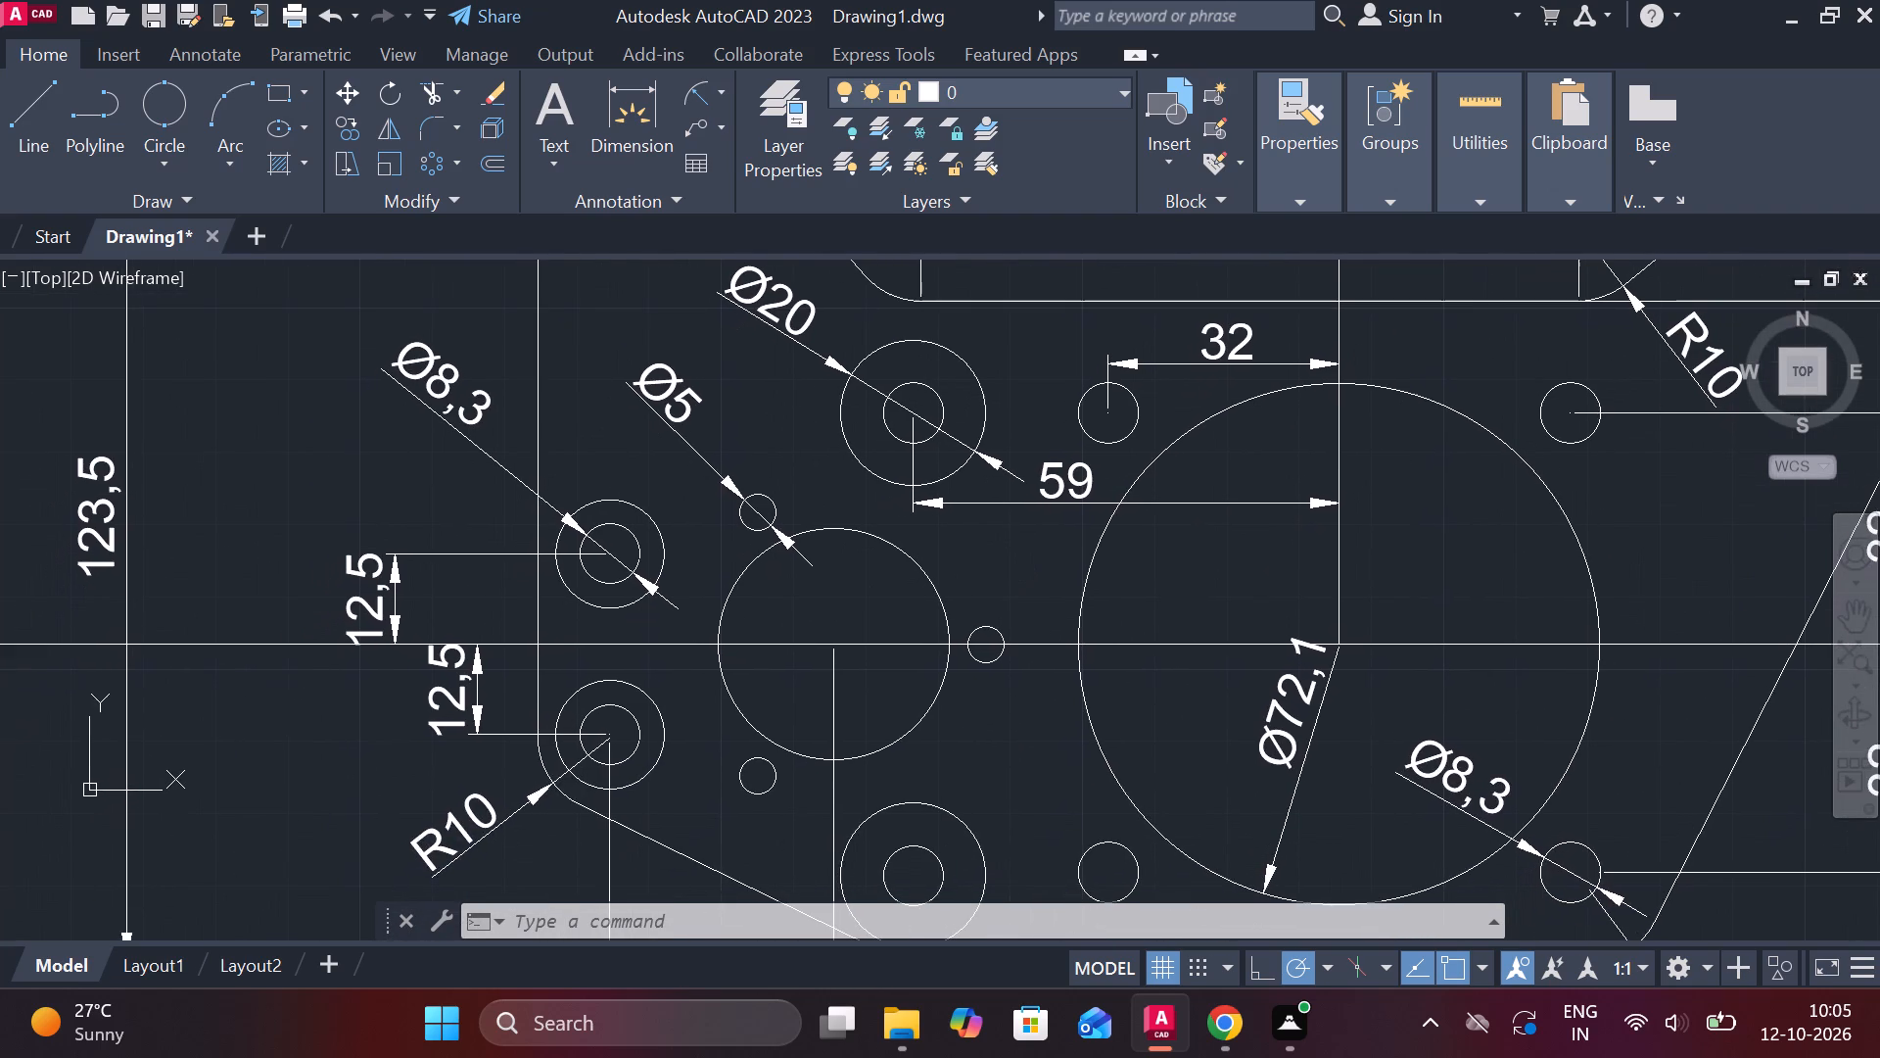
{"action": "left_click", "coordinate": [727, 94]}
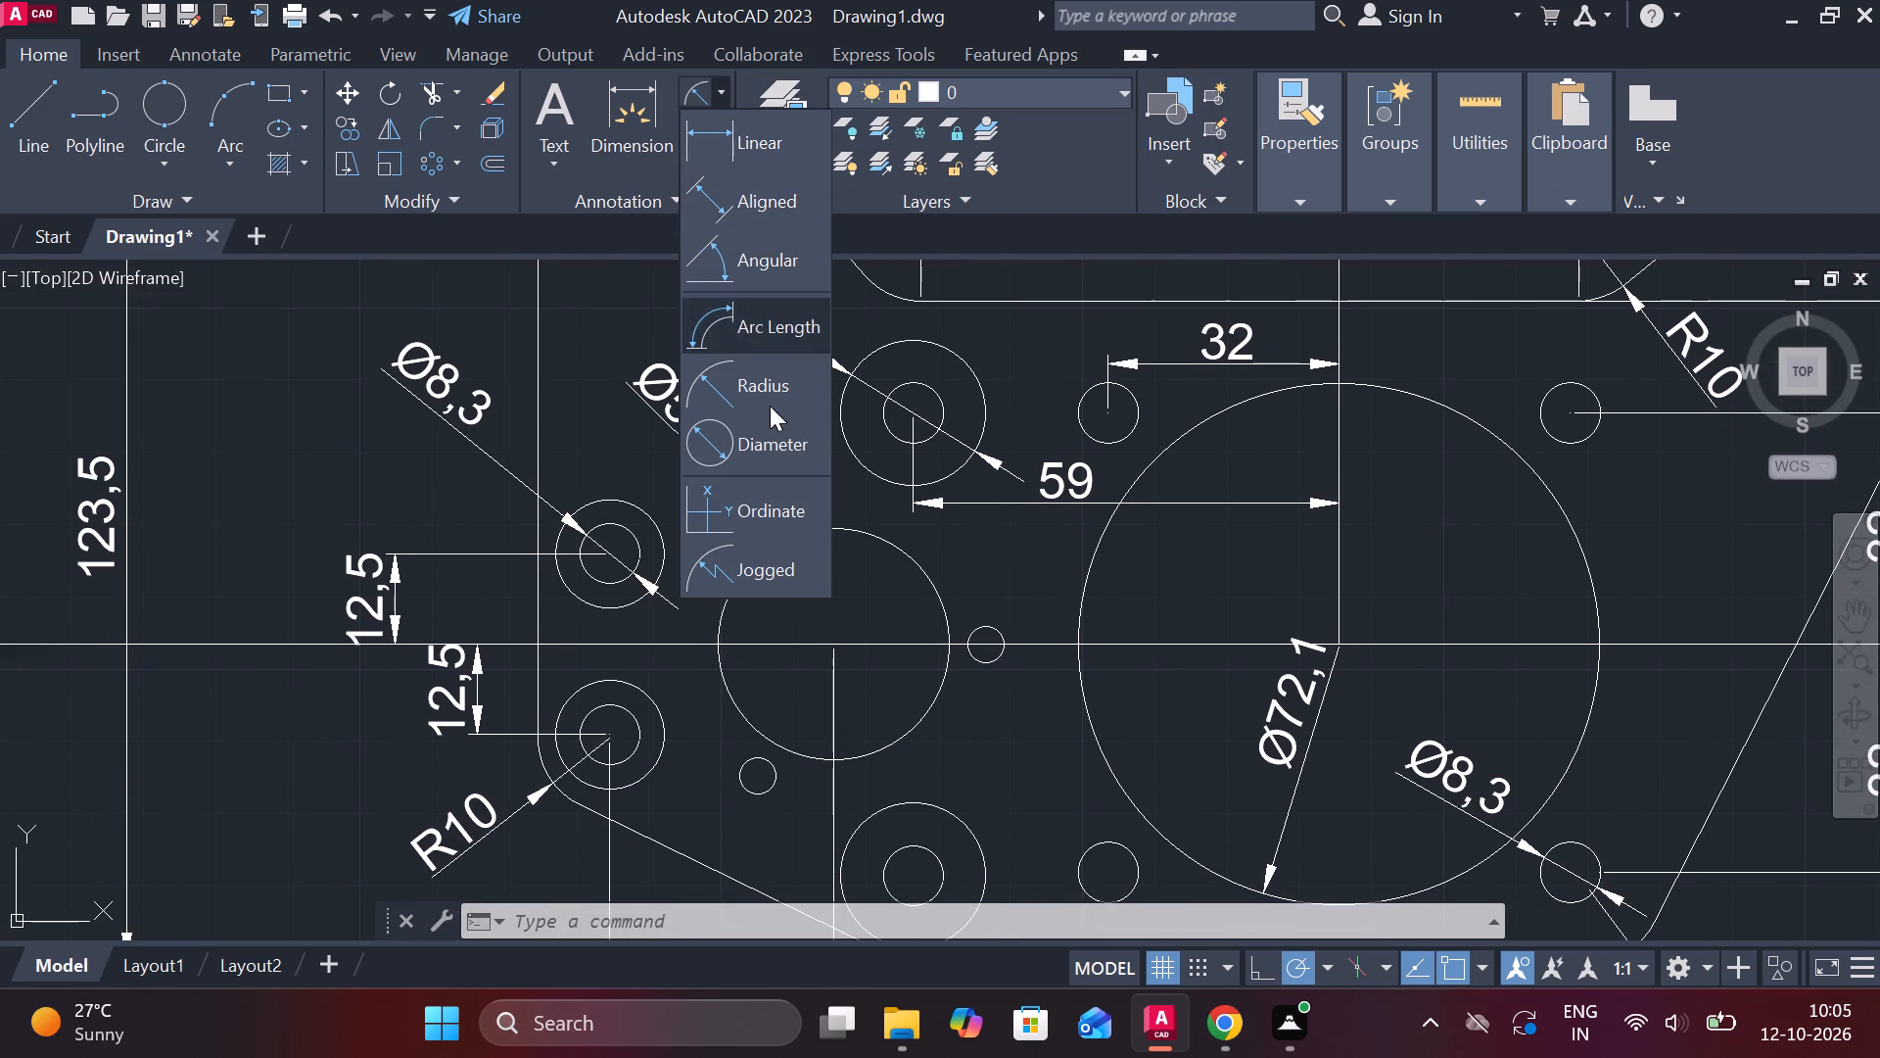
{"action": "left_click", "coordinate": [755, 442]}
{"action": "scroll", "coordinate": [842, 726], "scroll_direction": "up", "scroll_amount": 2}
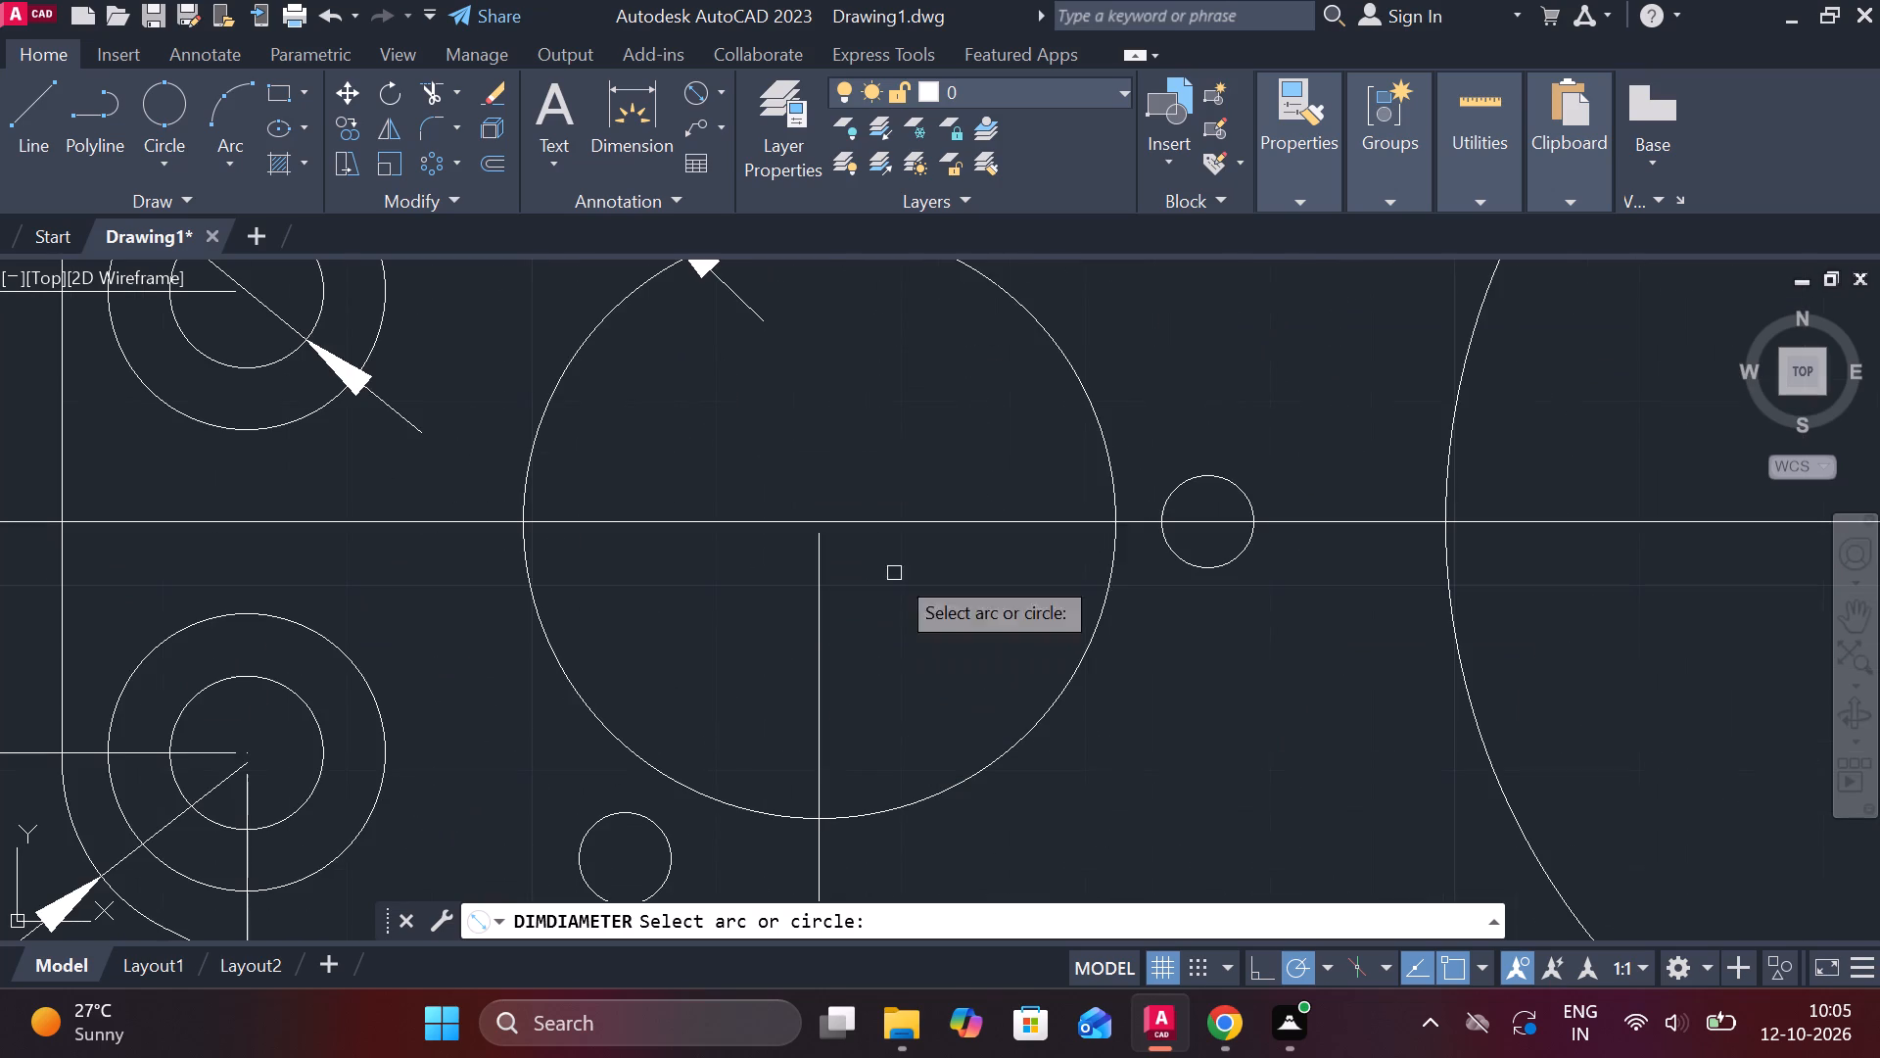
{"action": "left_click", "coordinate": [1061, 363]}
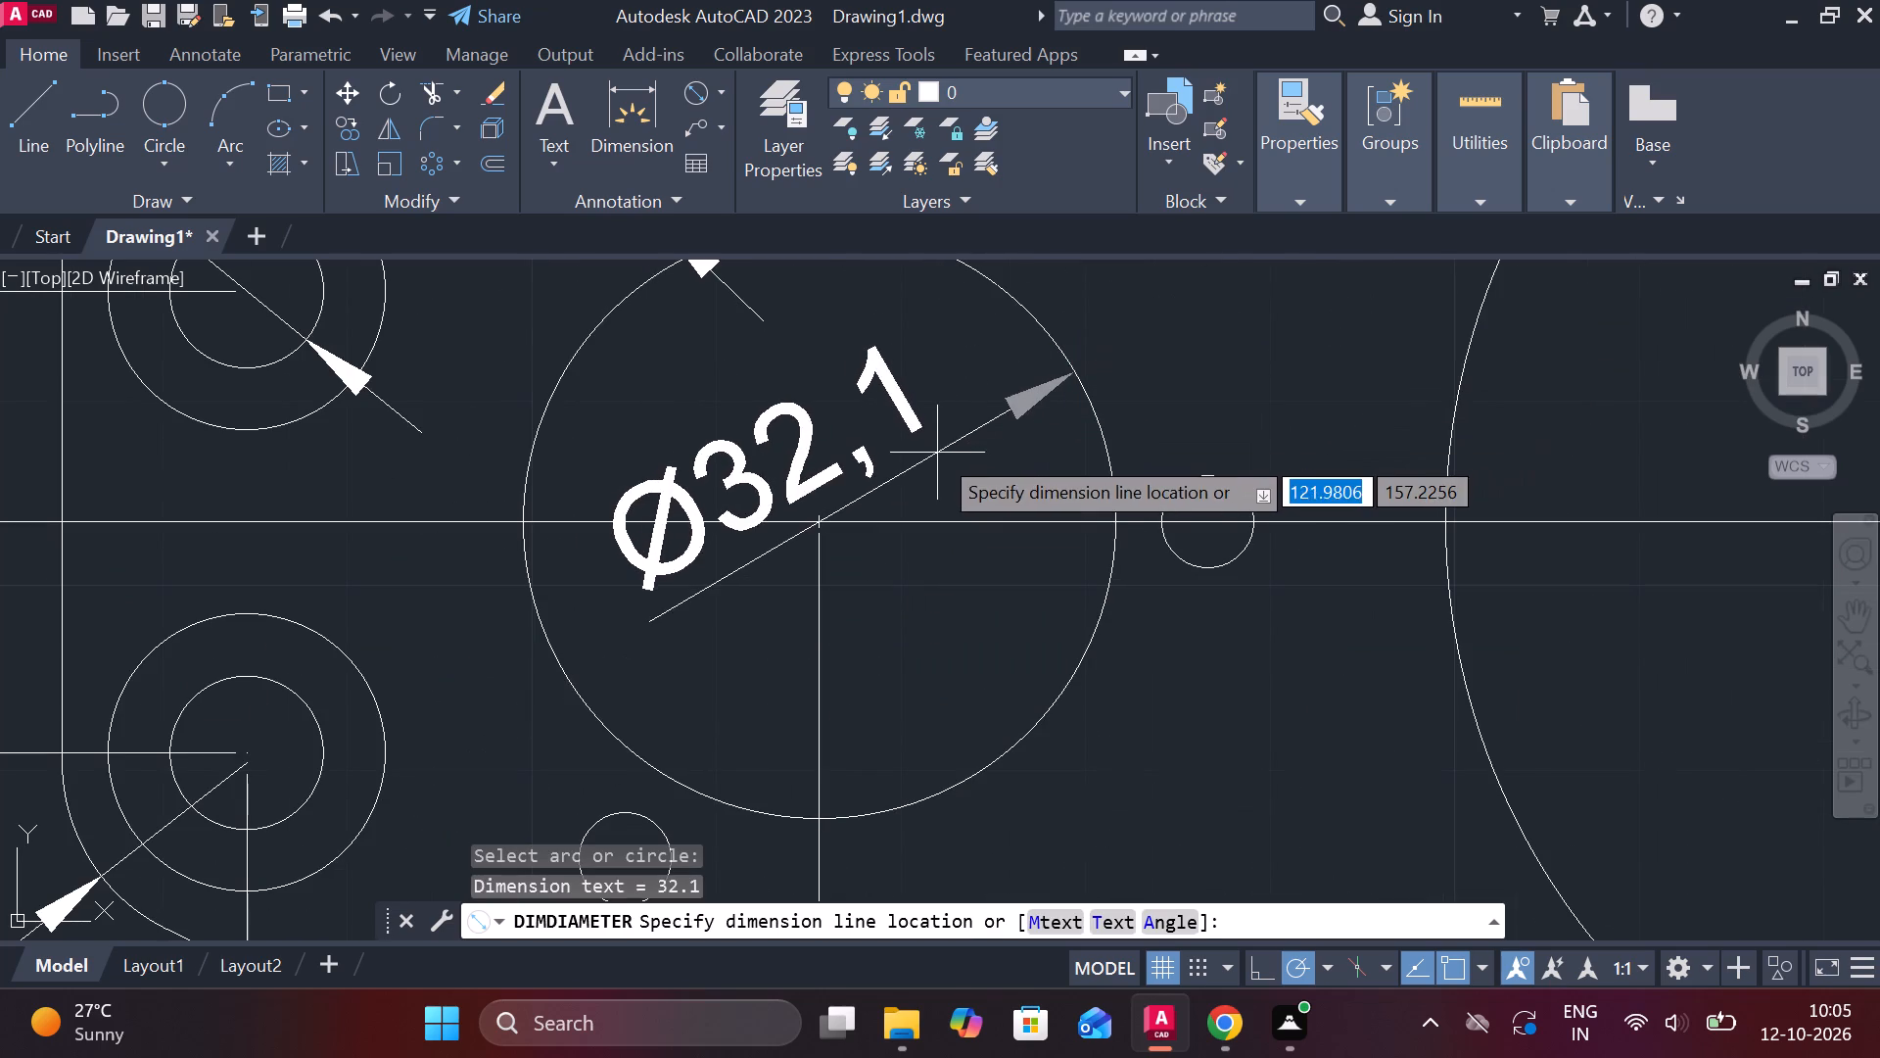
{"action": "left_click", "coordinate": [937, 453]}
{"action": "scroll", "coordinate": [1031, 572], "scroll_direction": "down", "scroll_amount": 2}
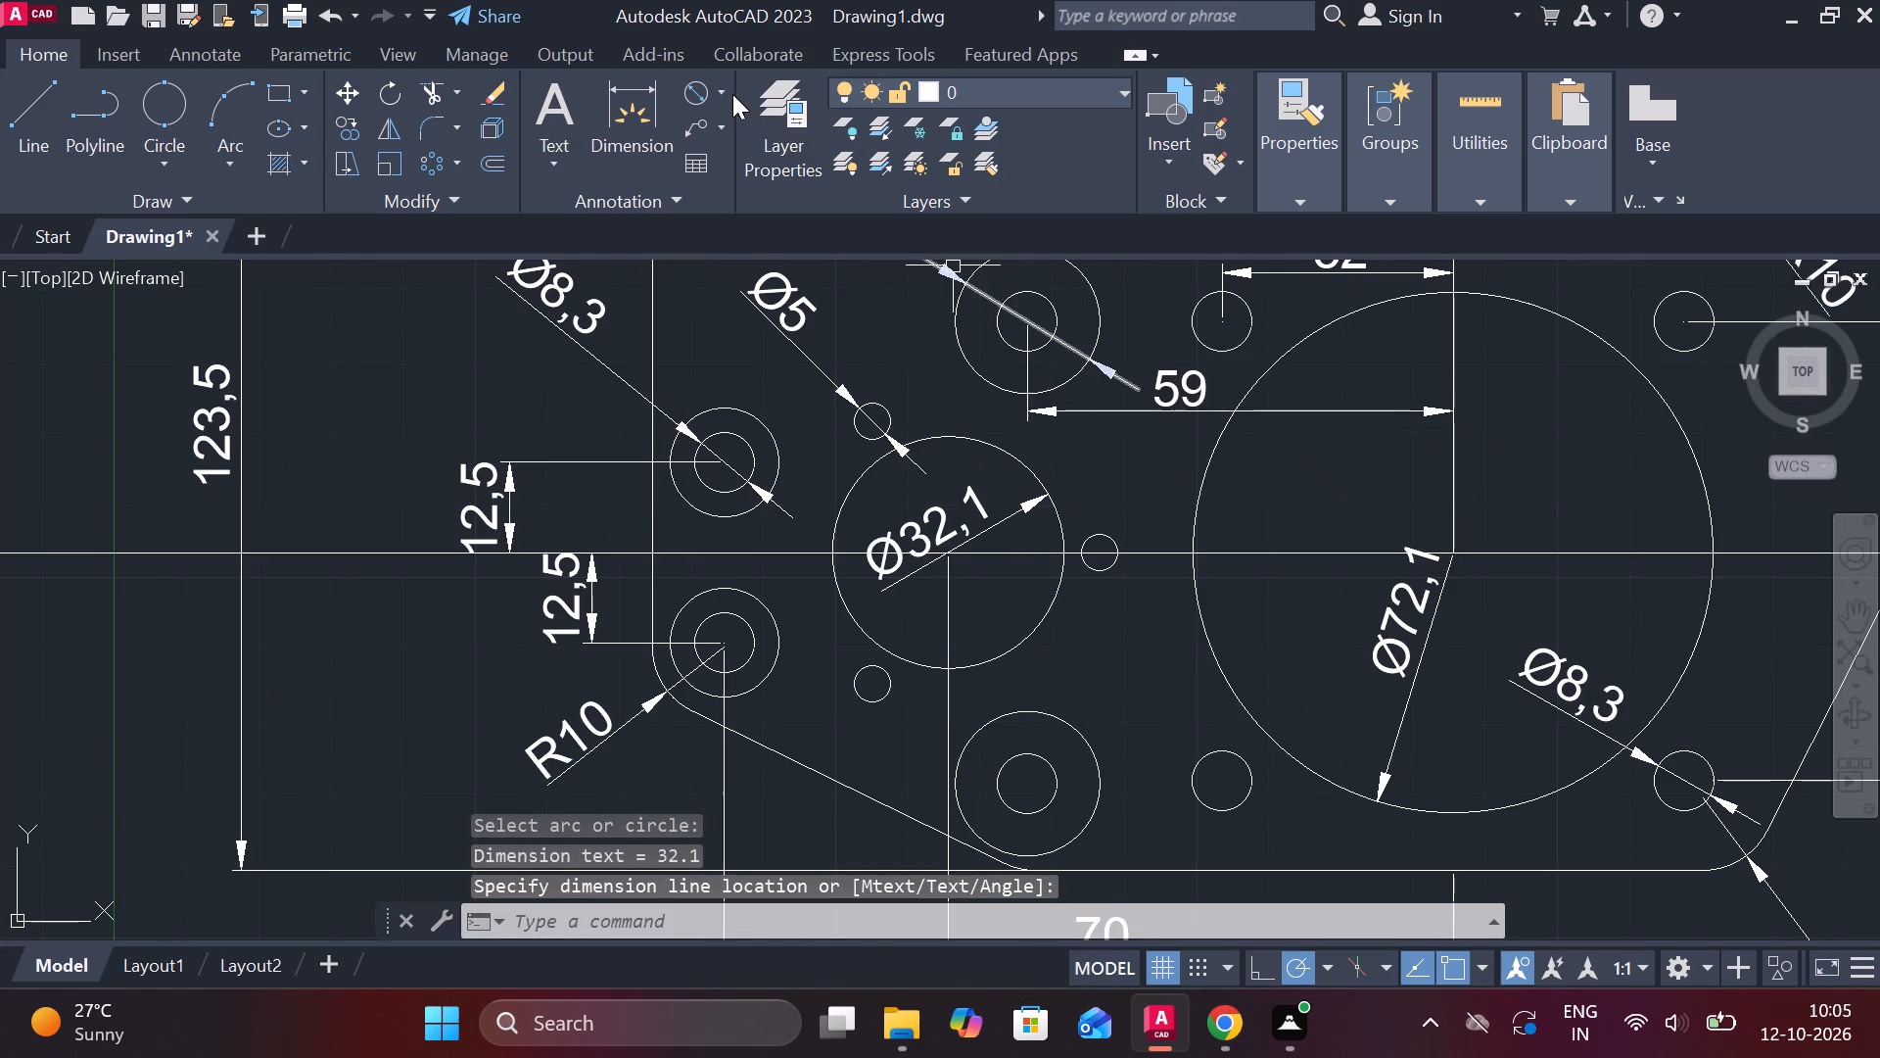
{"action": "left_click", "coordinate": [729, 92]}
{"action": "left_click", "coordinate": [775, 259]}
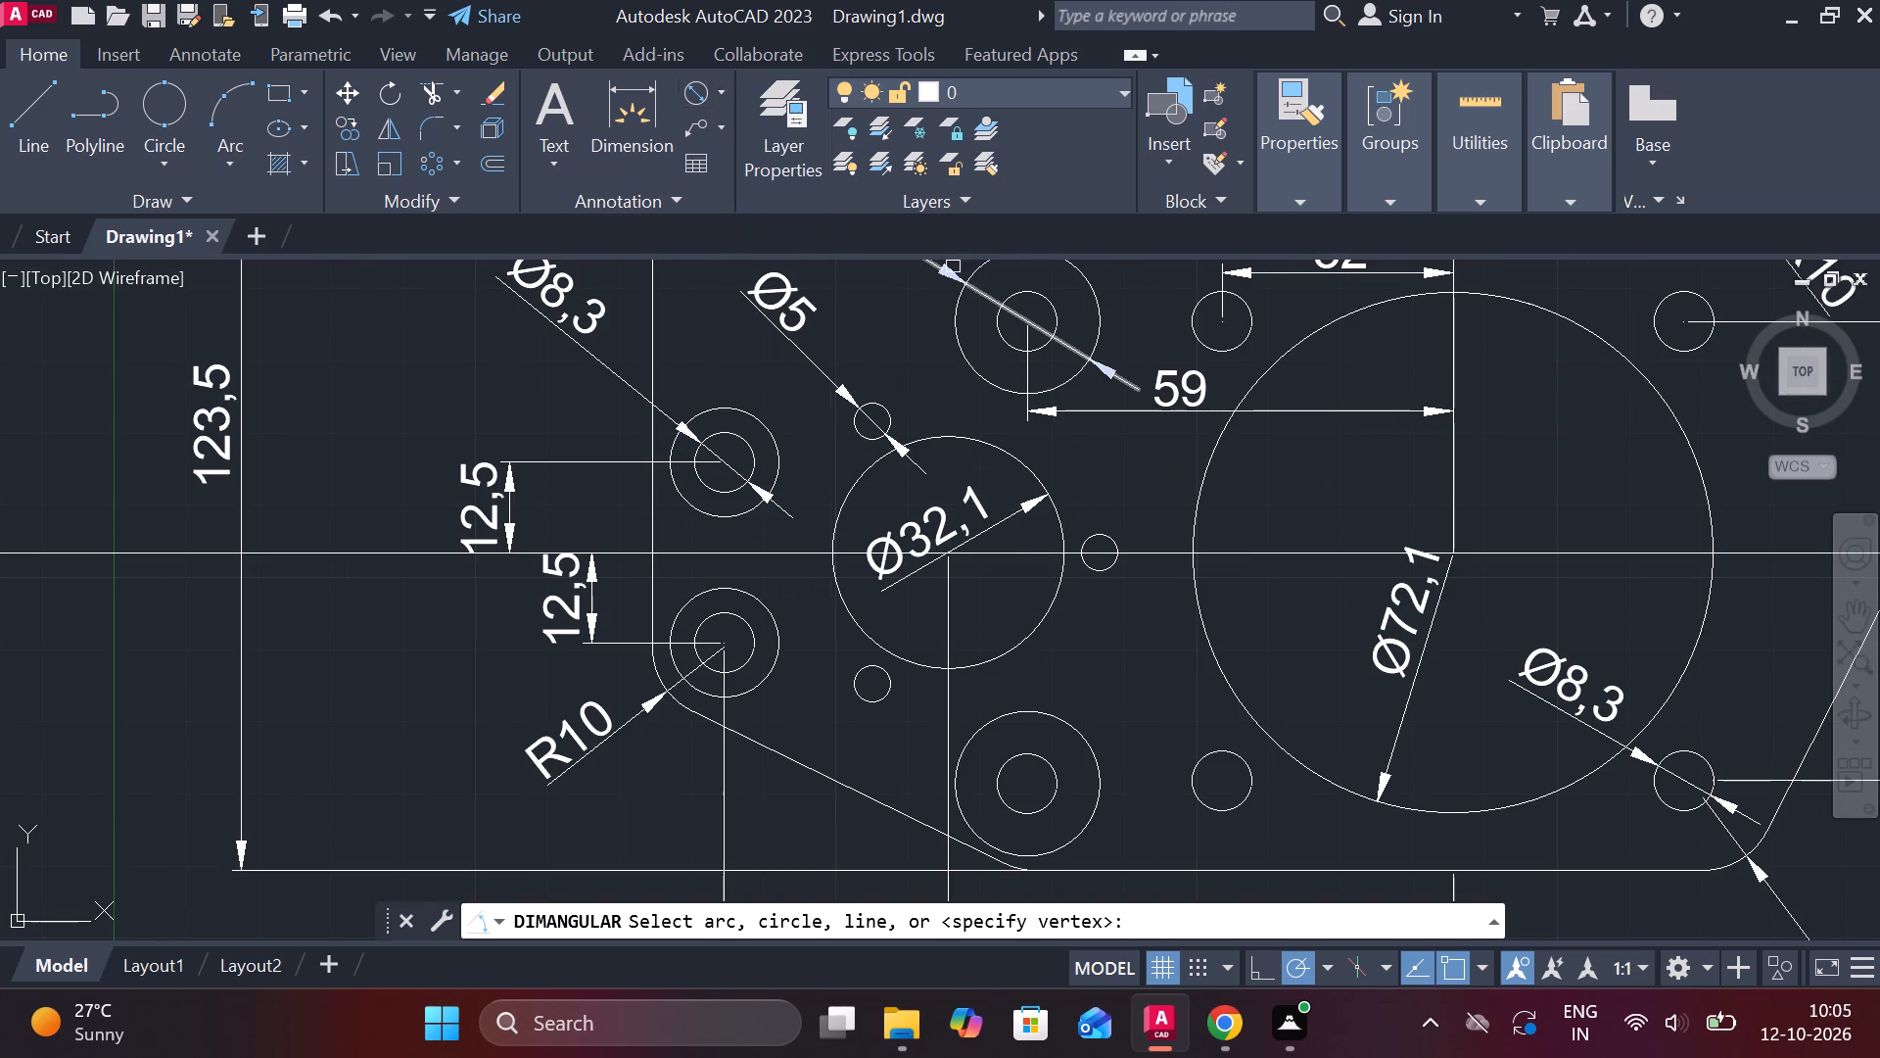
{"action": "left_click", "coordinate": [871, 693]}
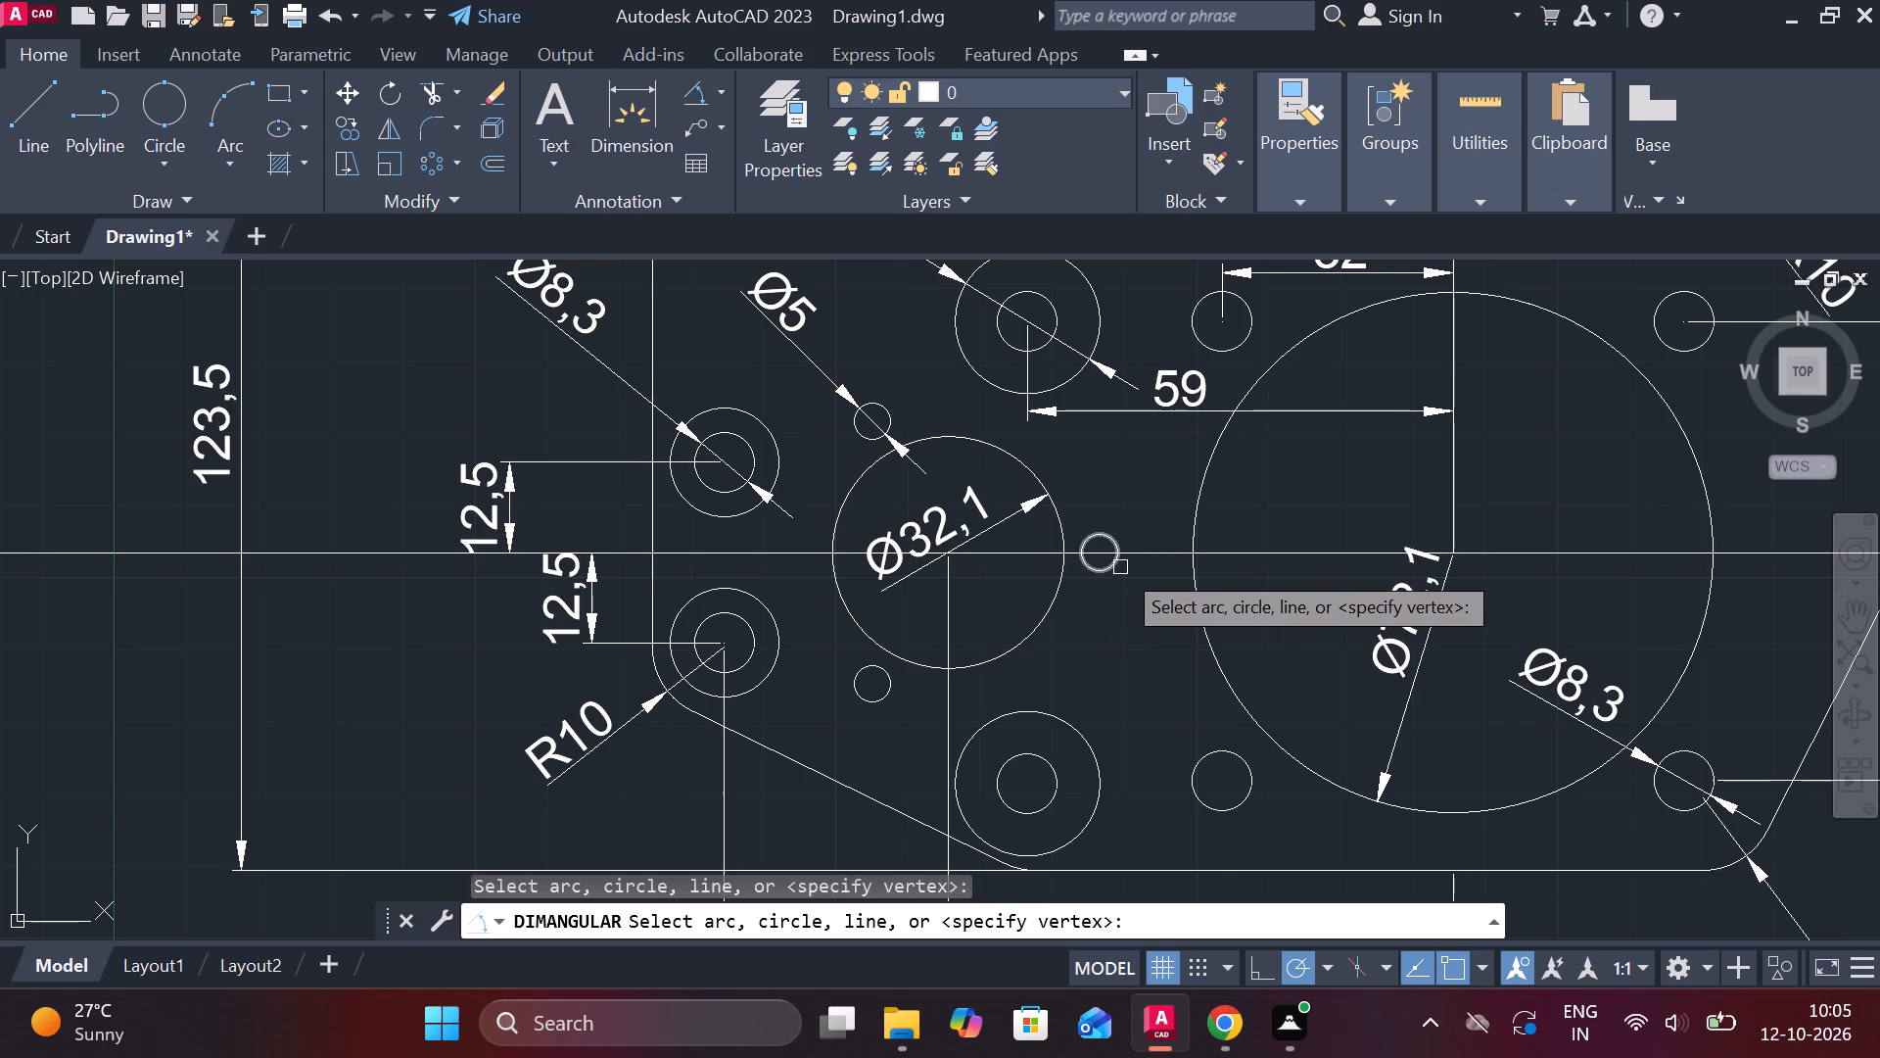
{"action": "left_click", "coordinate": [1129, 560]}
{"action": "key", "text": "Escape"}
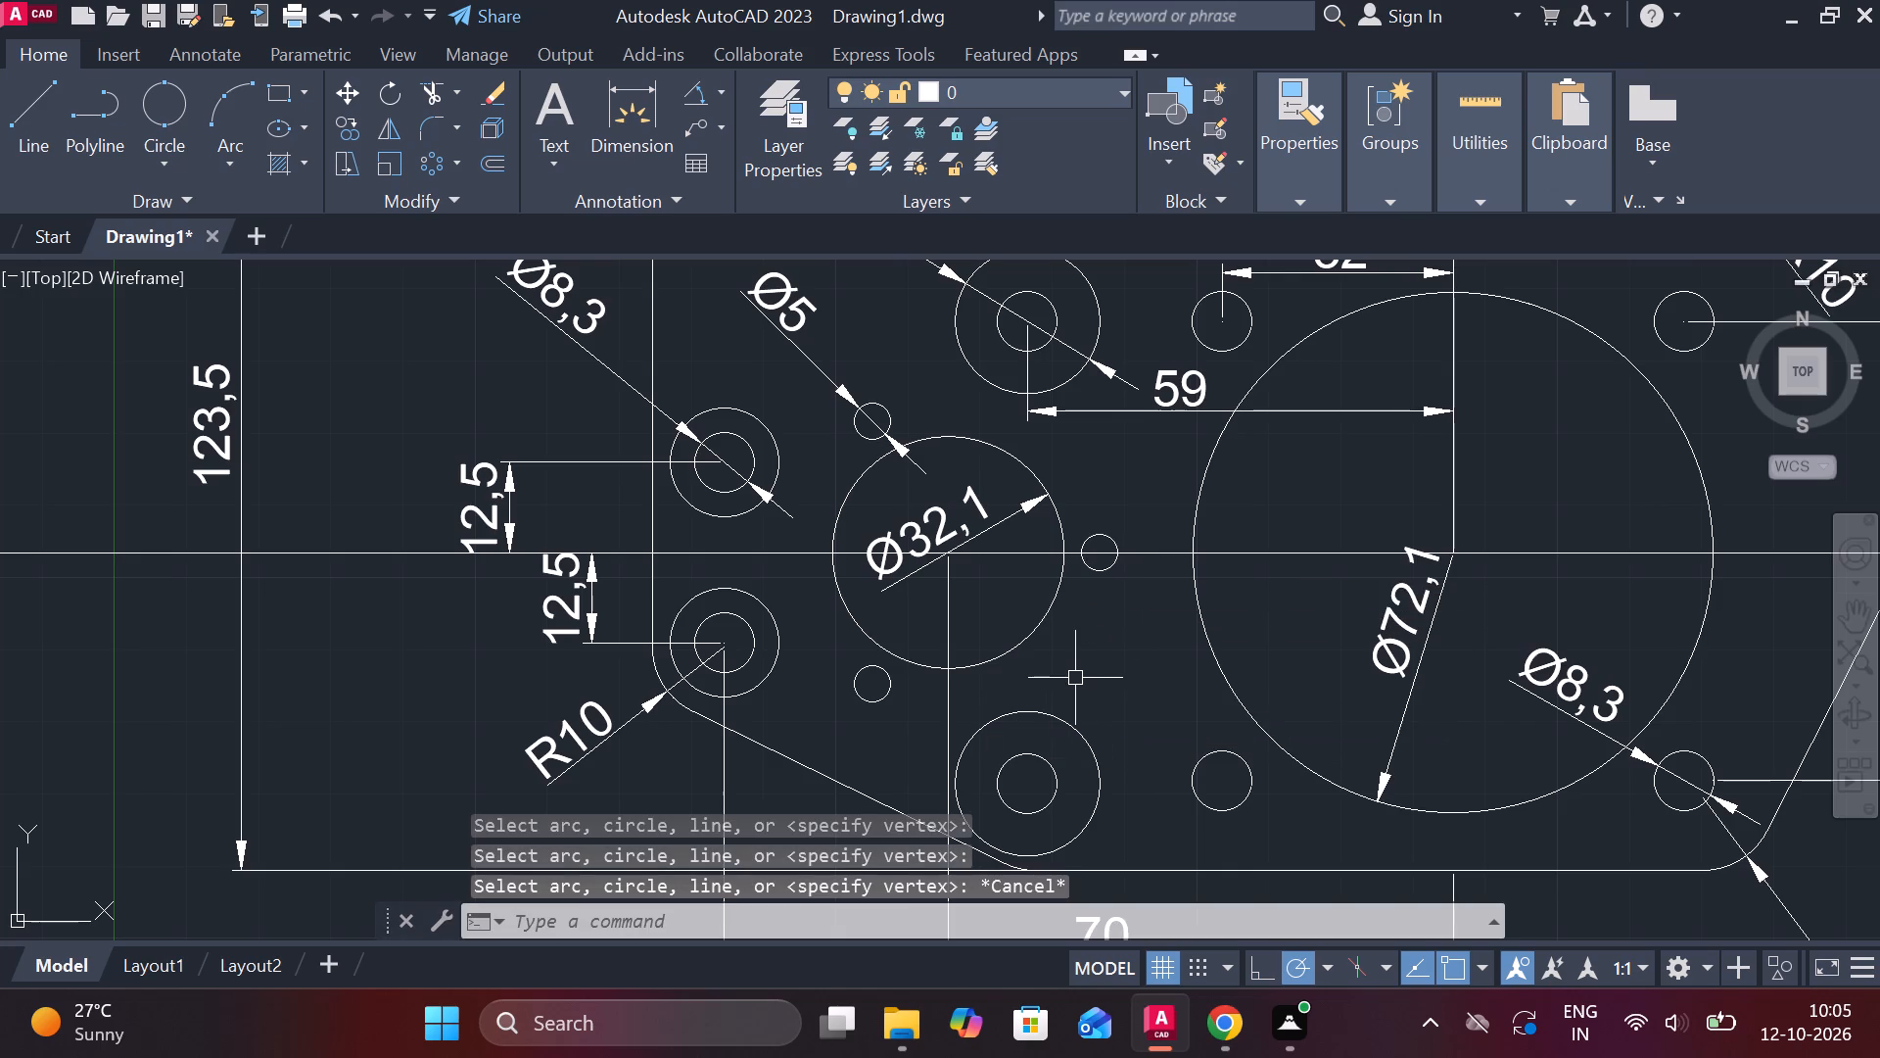
Draw a line from the Ø32.1 circle's centre to the centre of the small hole at its lower left.
{"action": "key", "text": "l"}
{"action": "key", "text": "Return"}
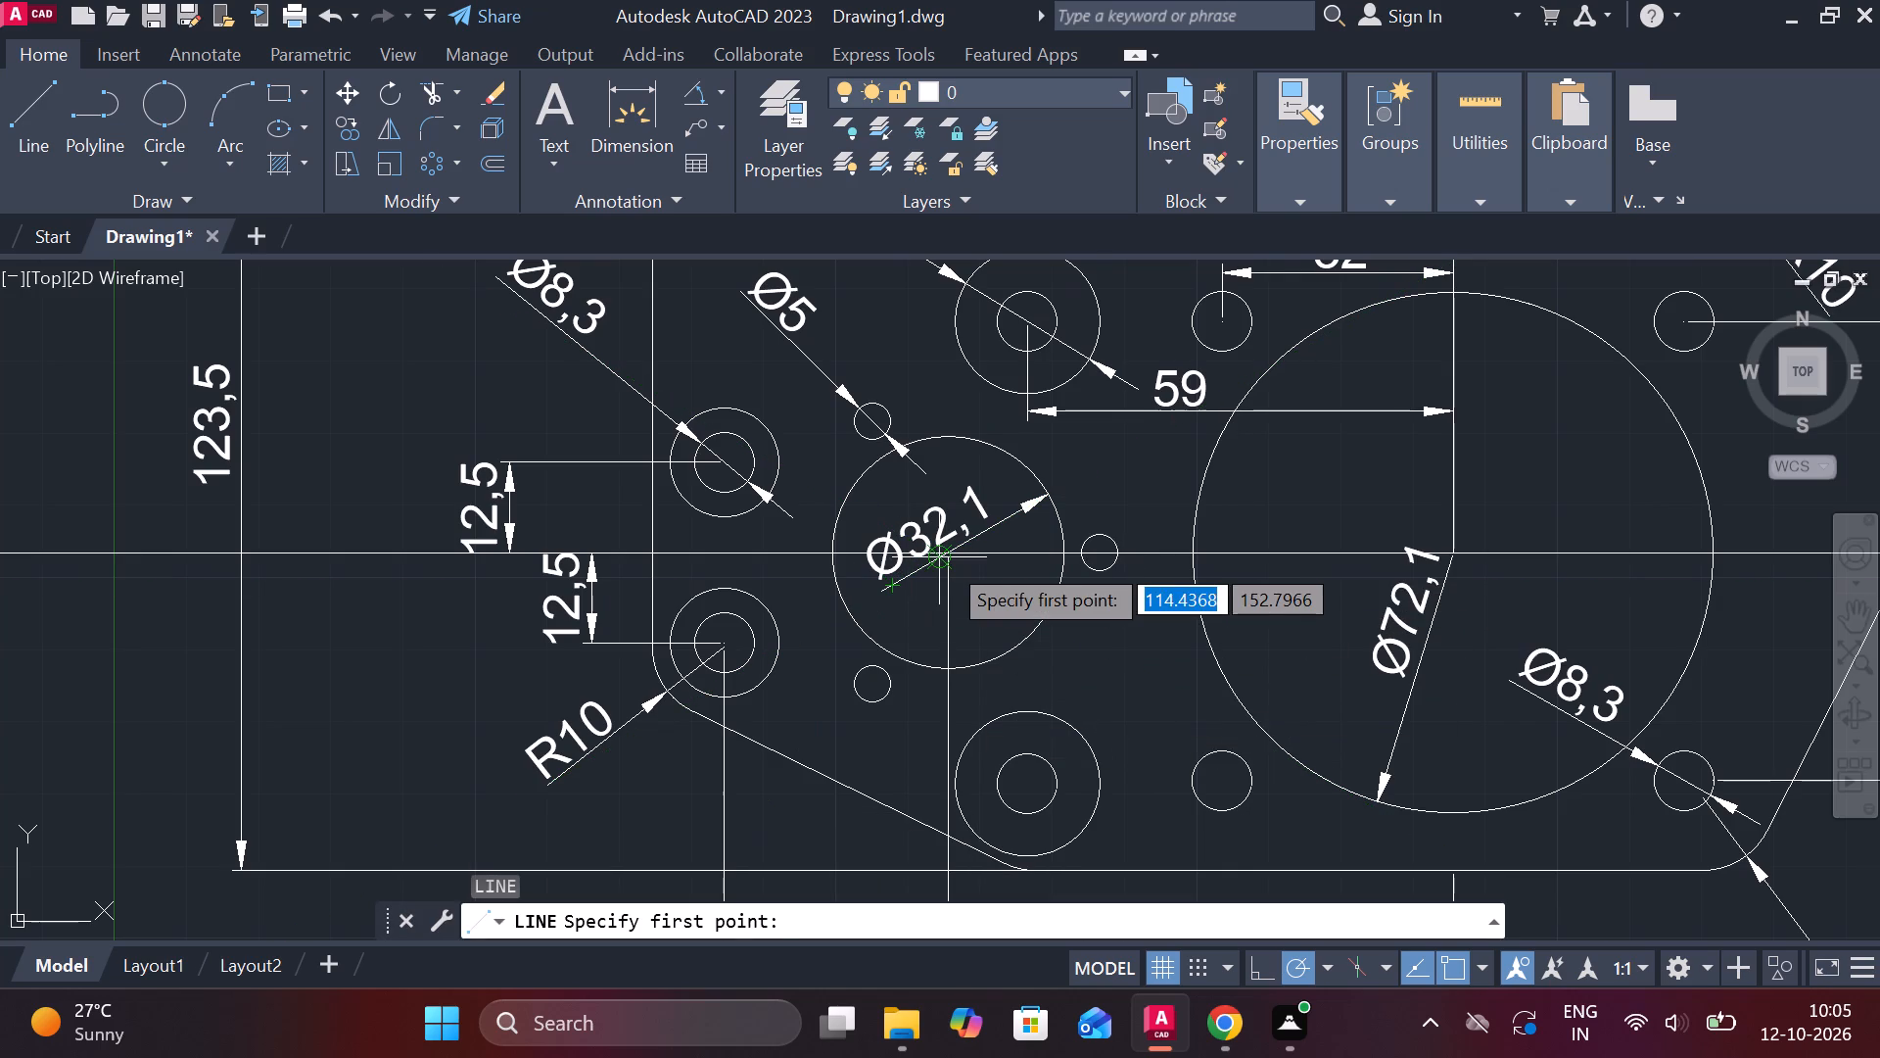
{"action": "left_click", "coordinate": [949, 558]}
{"action": "left_click", "coordinate": [872, 682]}
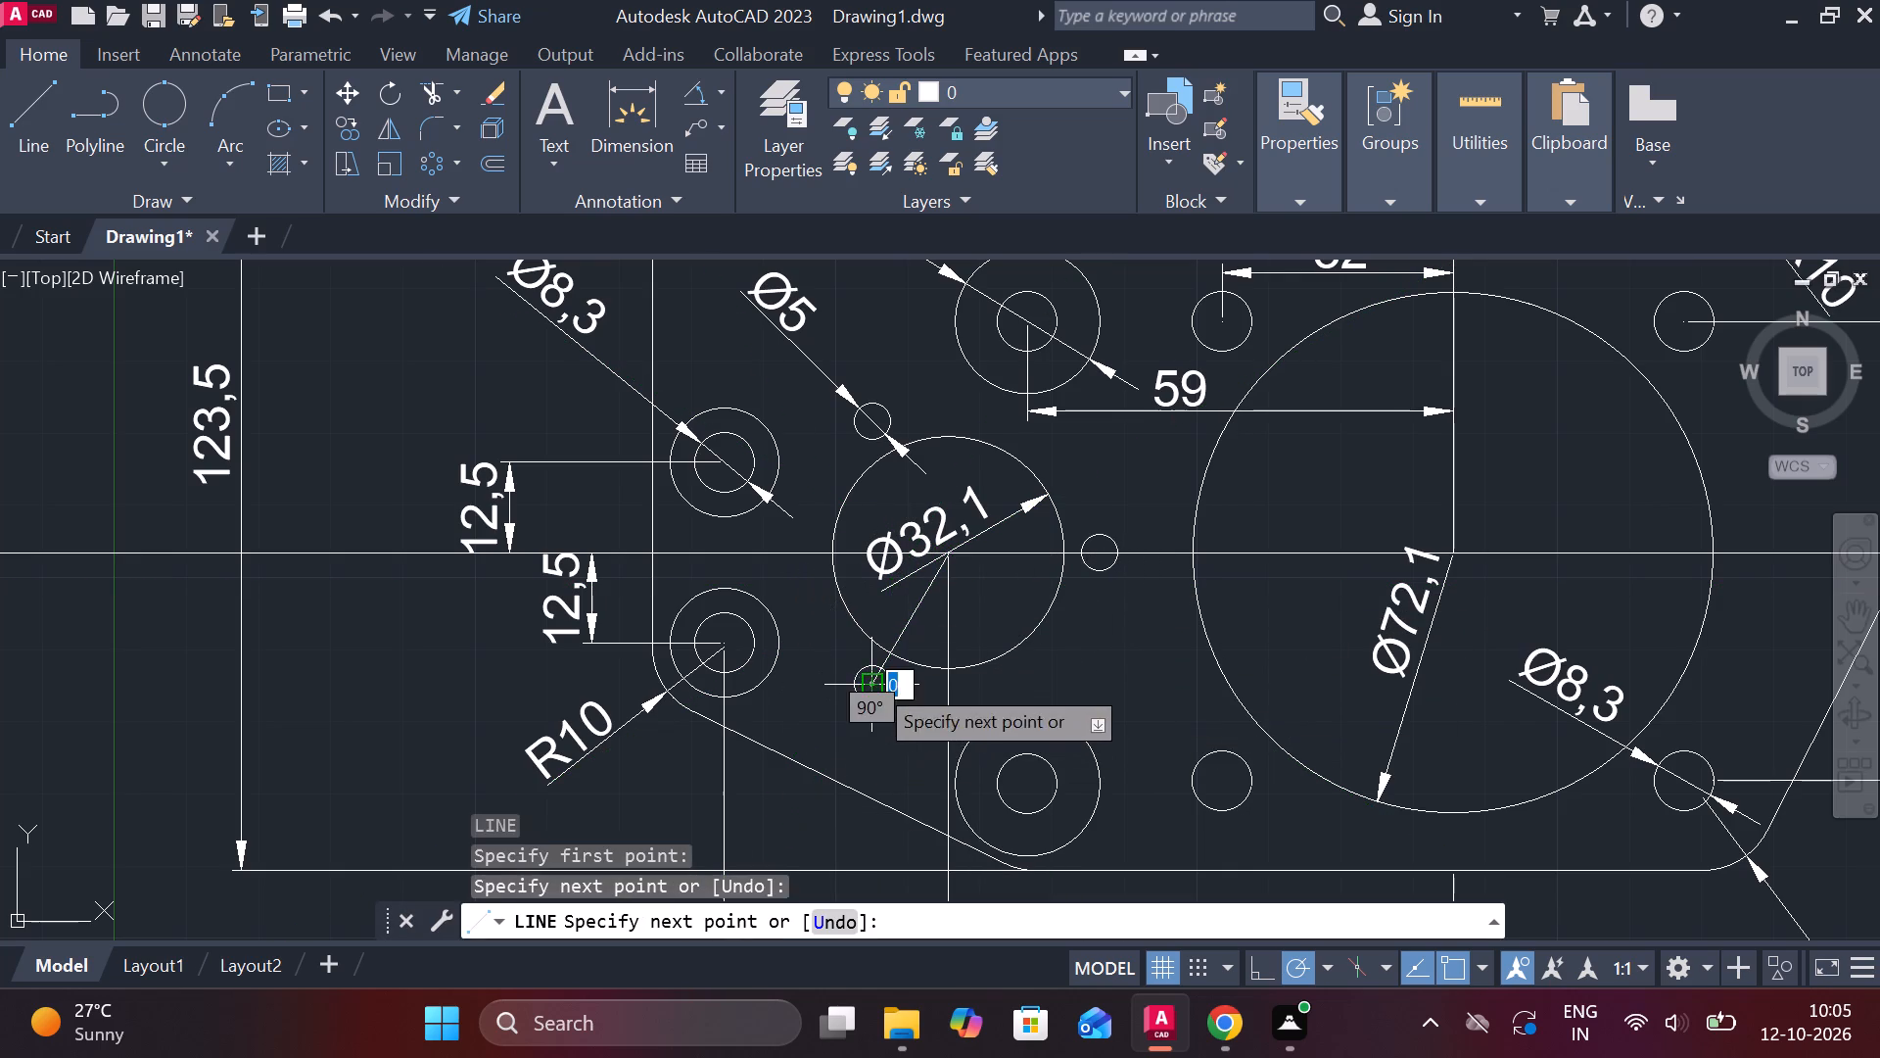
{"action": "key", "text": "Escape"}
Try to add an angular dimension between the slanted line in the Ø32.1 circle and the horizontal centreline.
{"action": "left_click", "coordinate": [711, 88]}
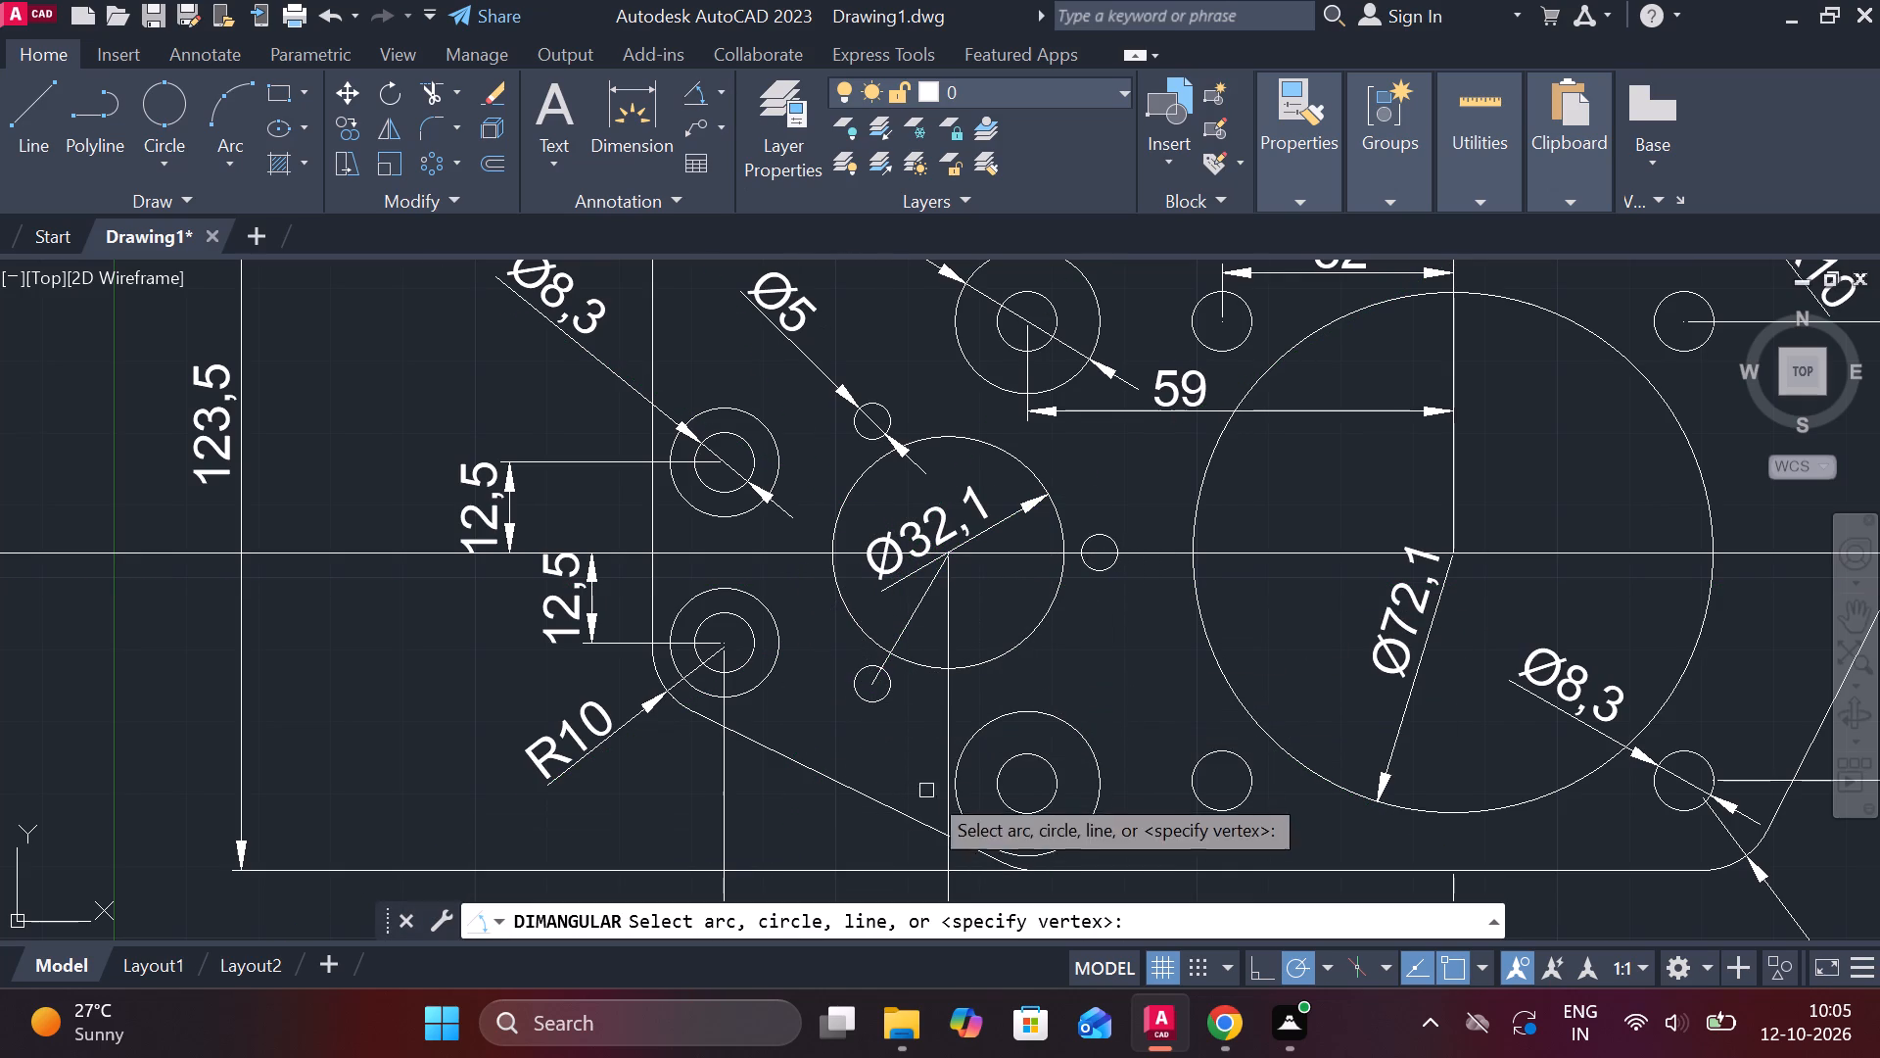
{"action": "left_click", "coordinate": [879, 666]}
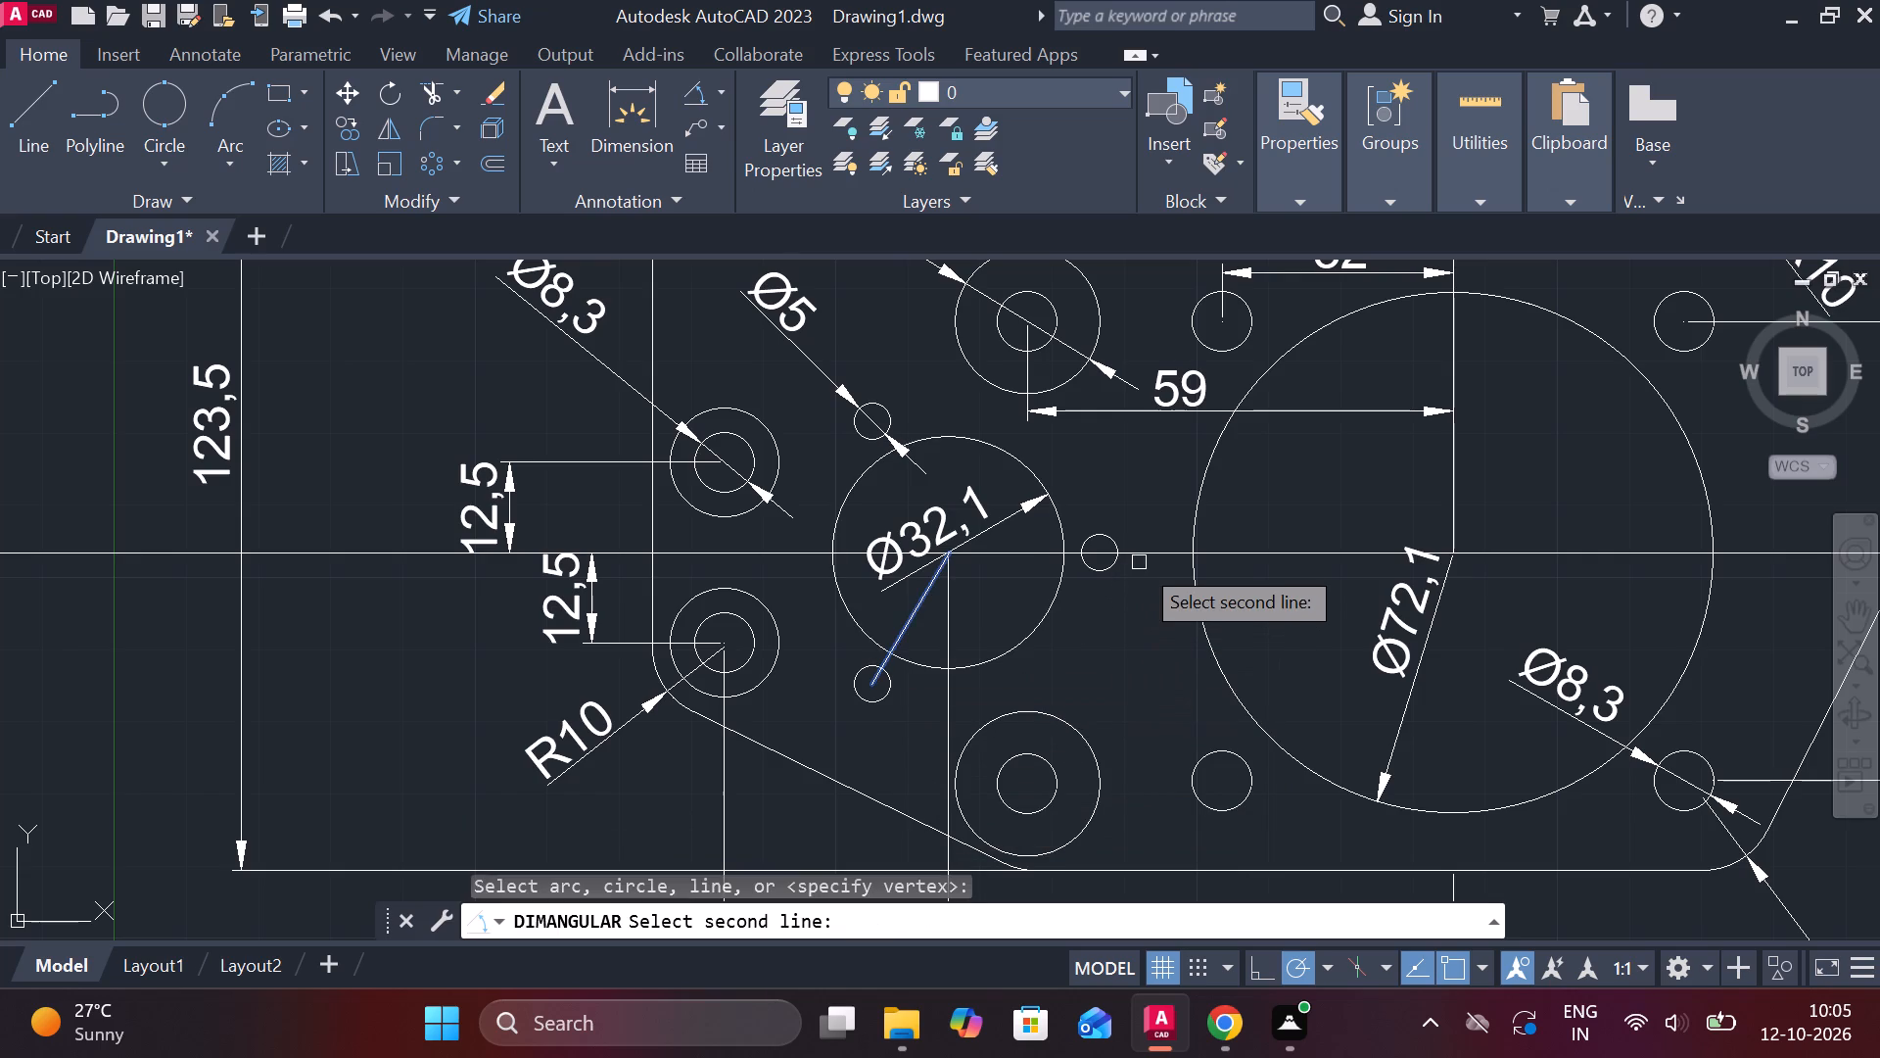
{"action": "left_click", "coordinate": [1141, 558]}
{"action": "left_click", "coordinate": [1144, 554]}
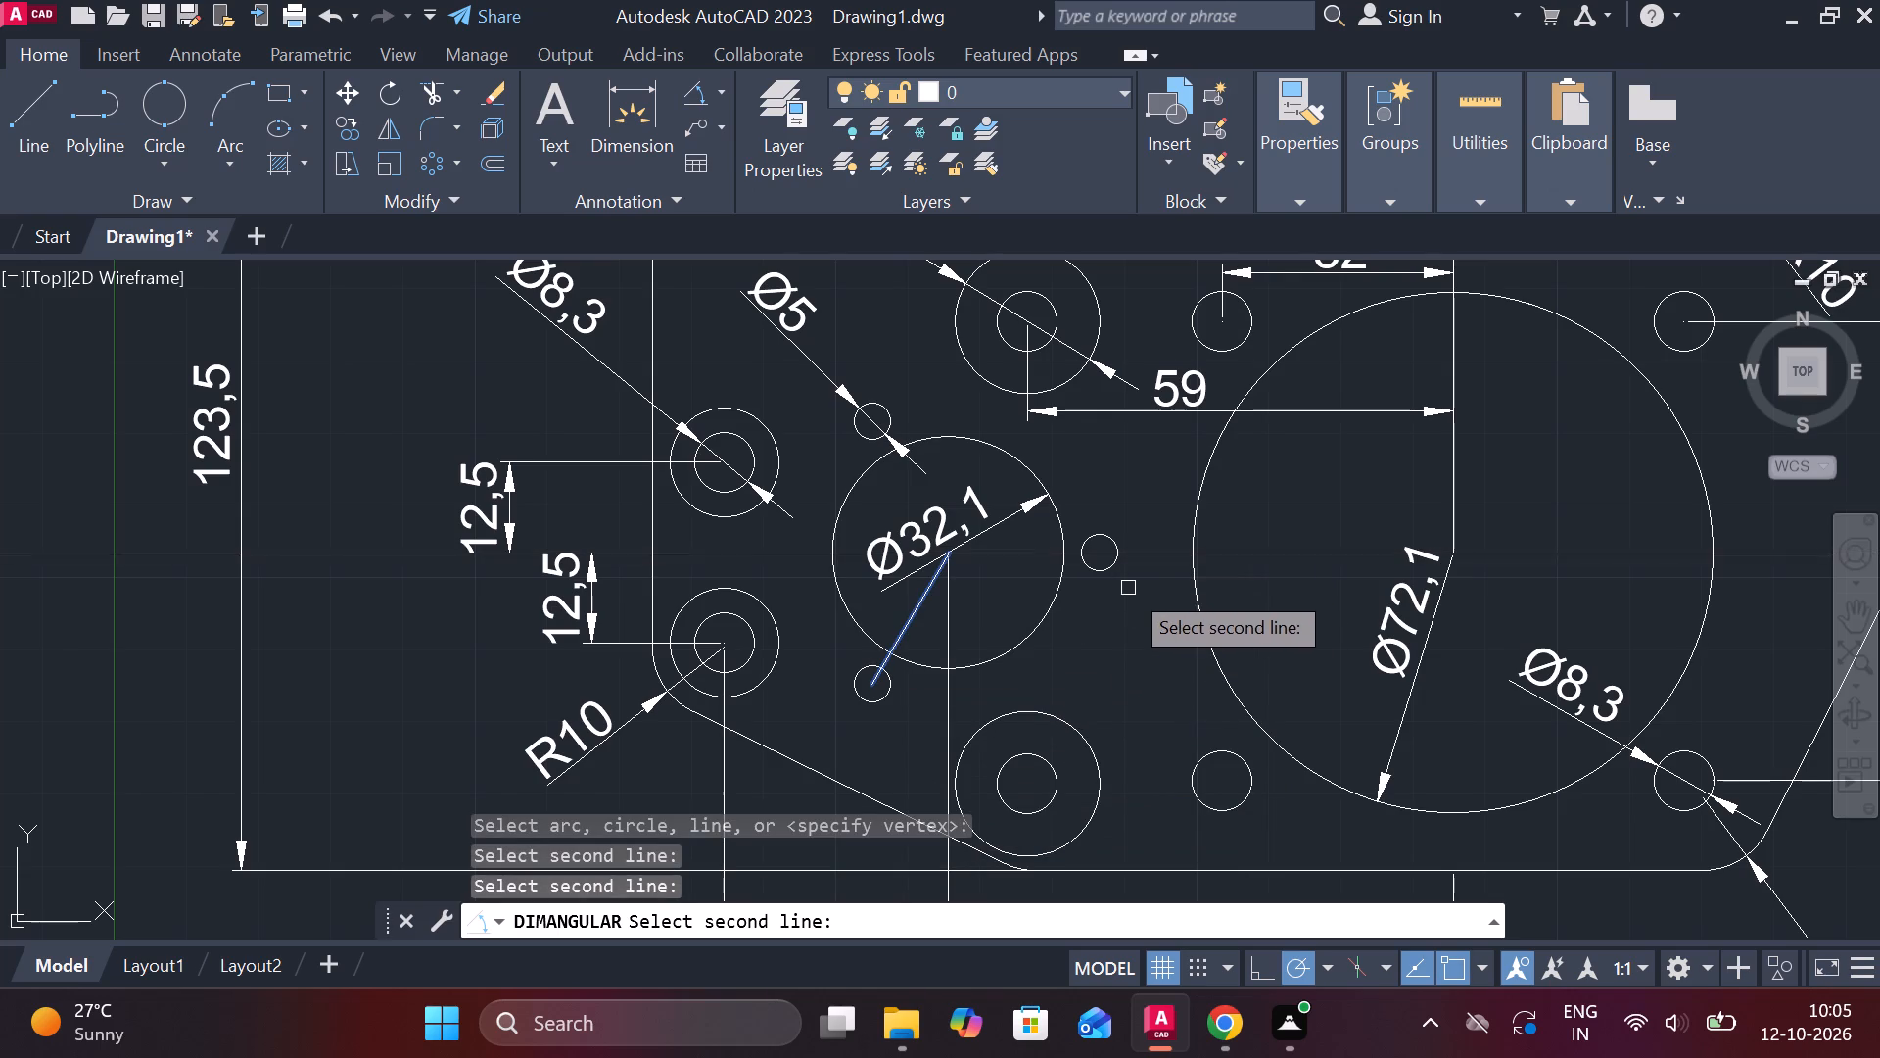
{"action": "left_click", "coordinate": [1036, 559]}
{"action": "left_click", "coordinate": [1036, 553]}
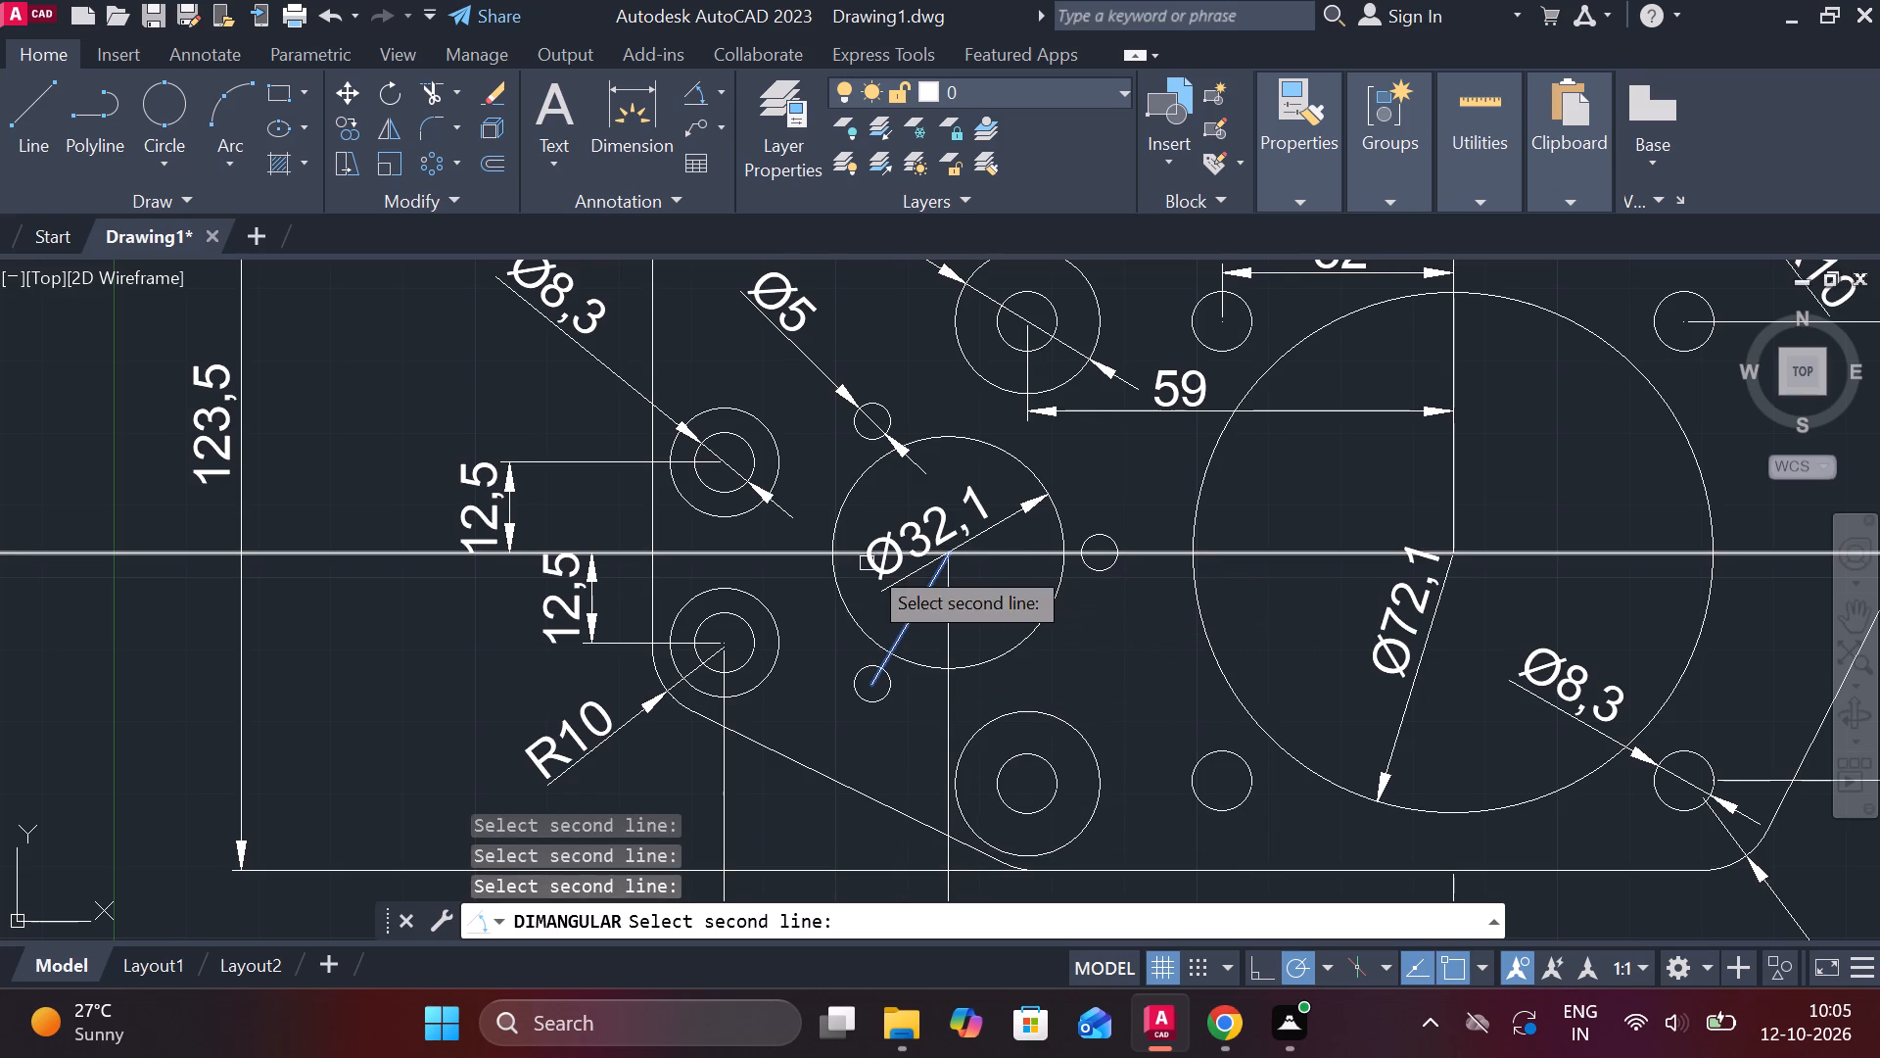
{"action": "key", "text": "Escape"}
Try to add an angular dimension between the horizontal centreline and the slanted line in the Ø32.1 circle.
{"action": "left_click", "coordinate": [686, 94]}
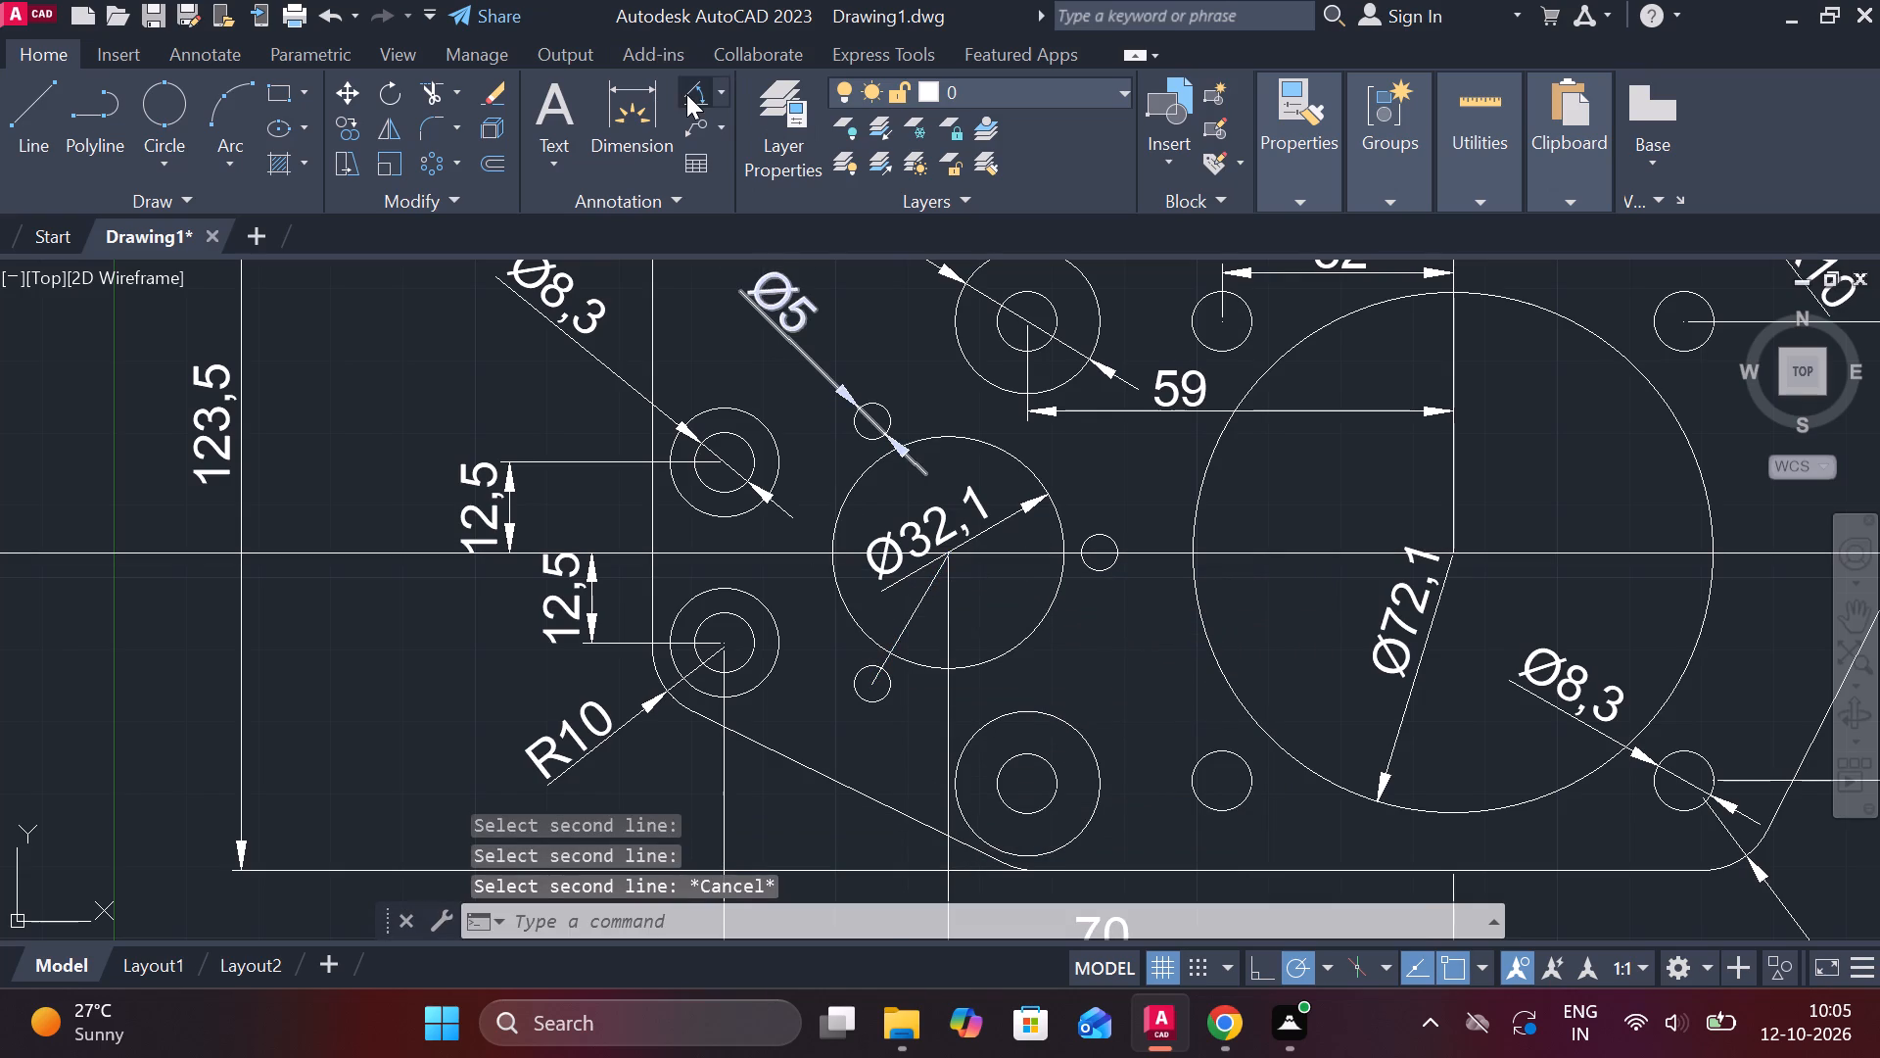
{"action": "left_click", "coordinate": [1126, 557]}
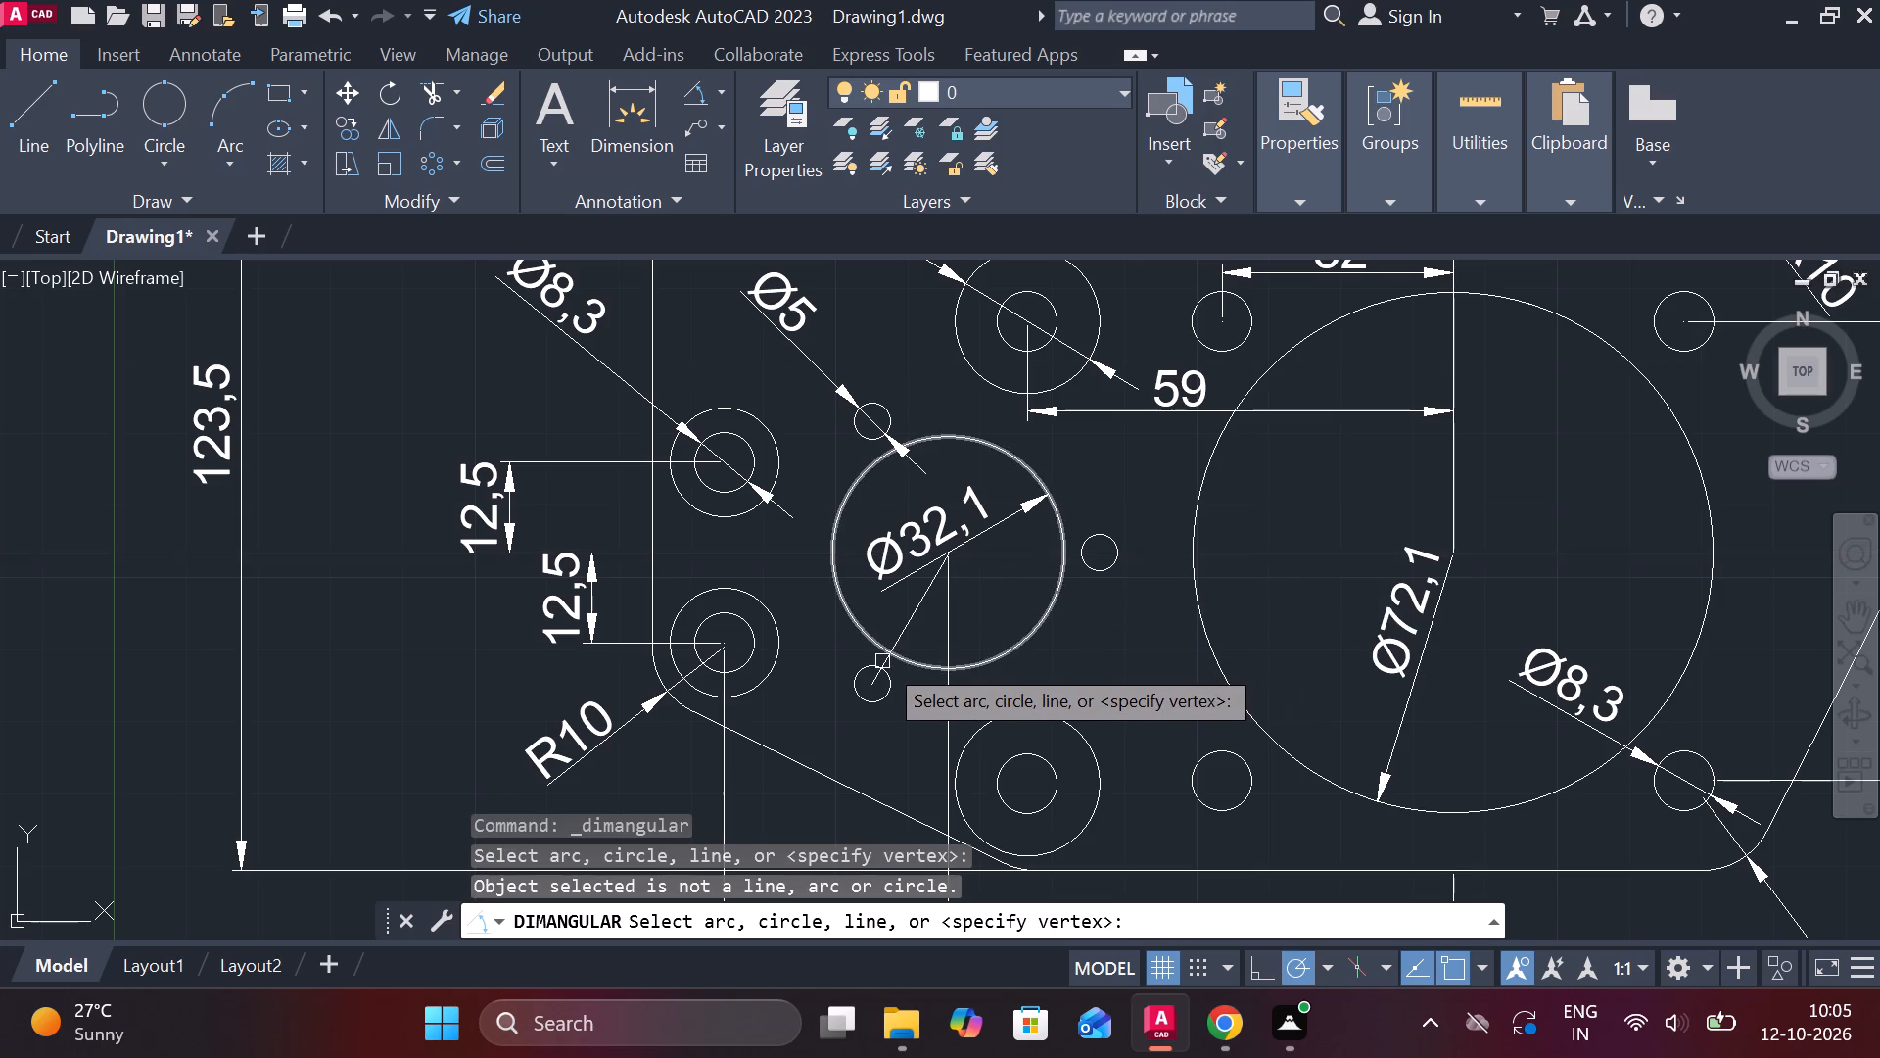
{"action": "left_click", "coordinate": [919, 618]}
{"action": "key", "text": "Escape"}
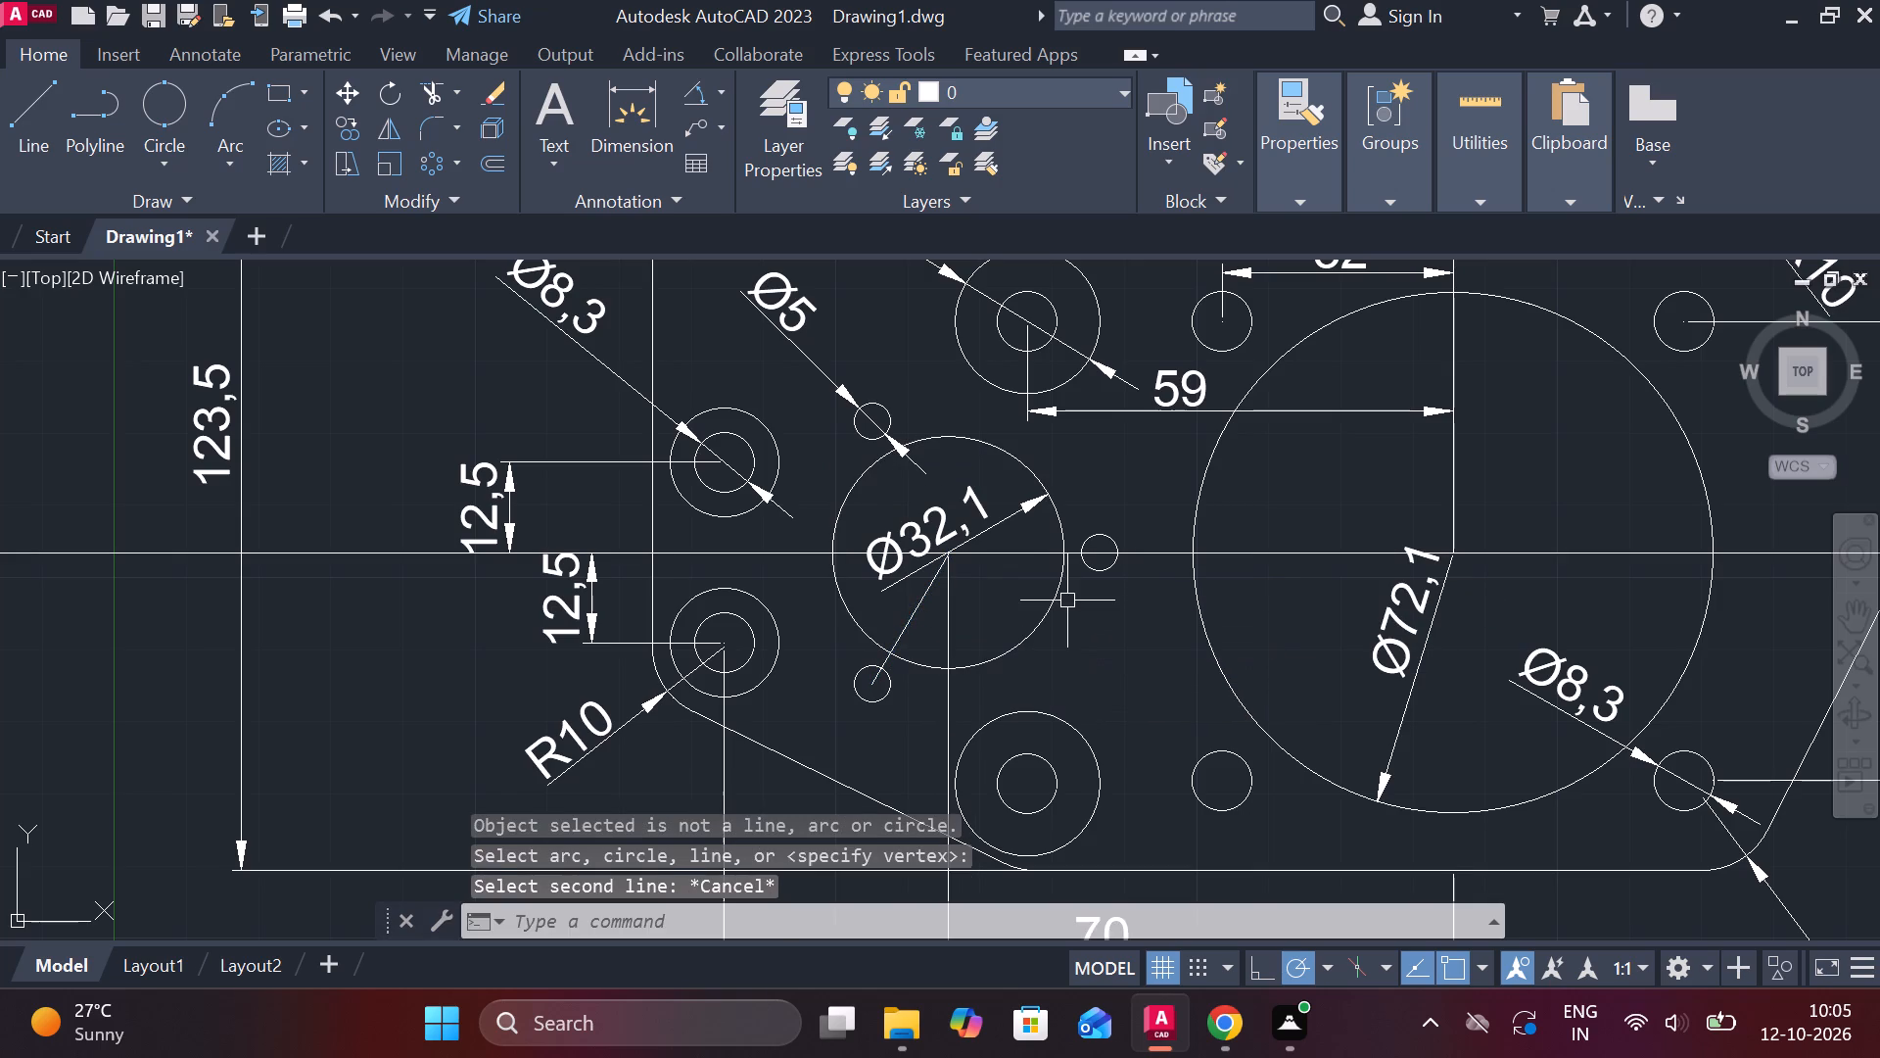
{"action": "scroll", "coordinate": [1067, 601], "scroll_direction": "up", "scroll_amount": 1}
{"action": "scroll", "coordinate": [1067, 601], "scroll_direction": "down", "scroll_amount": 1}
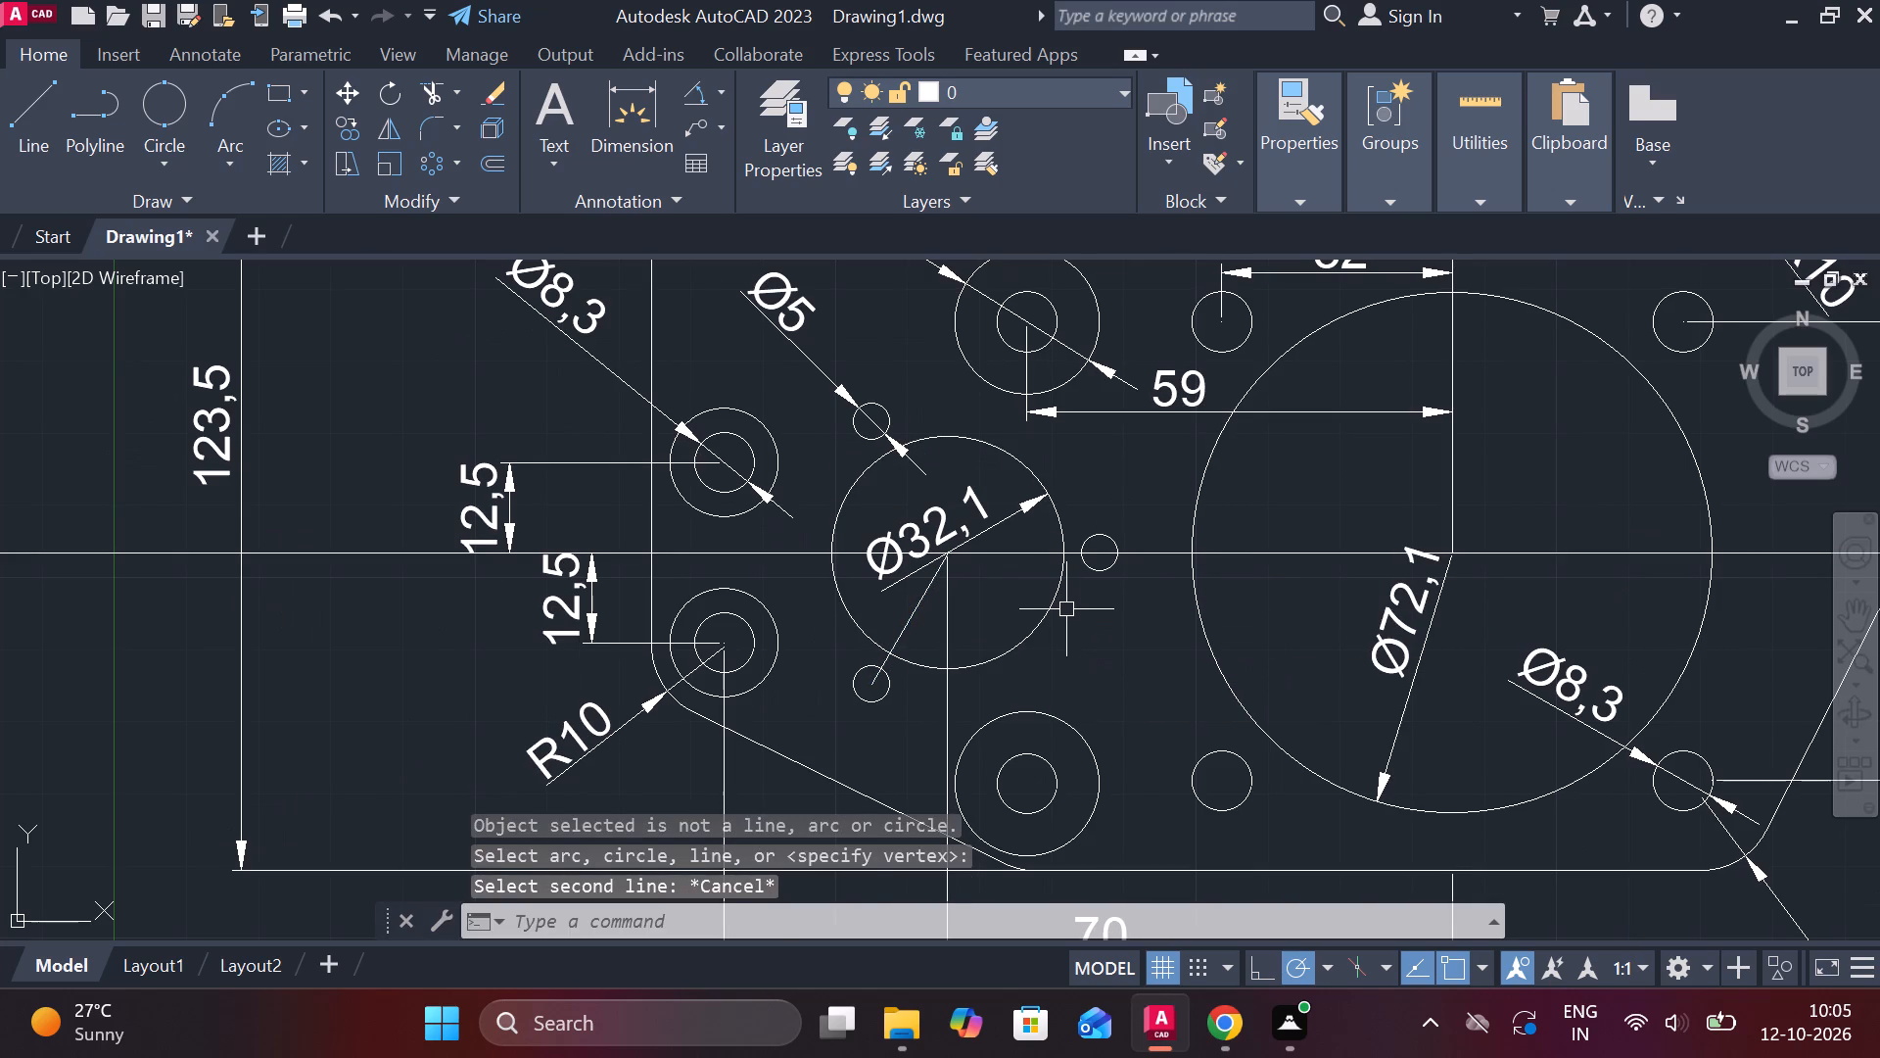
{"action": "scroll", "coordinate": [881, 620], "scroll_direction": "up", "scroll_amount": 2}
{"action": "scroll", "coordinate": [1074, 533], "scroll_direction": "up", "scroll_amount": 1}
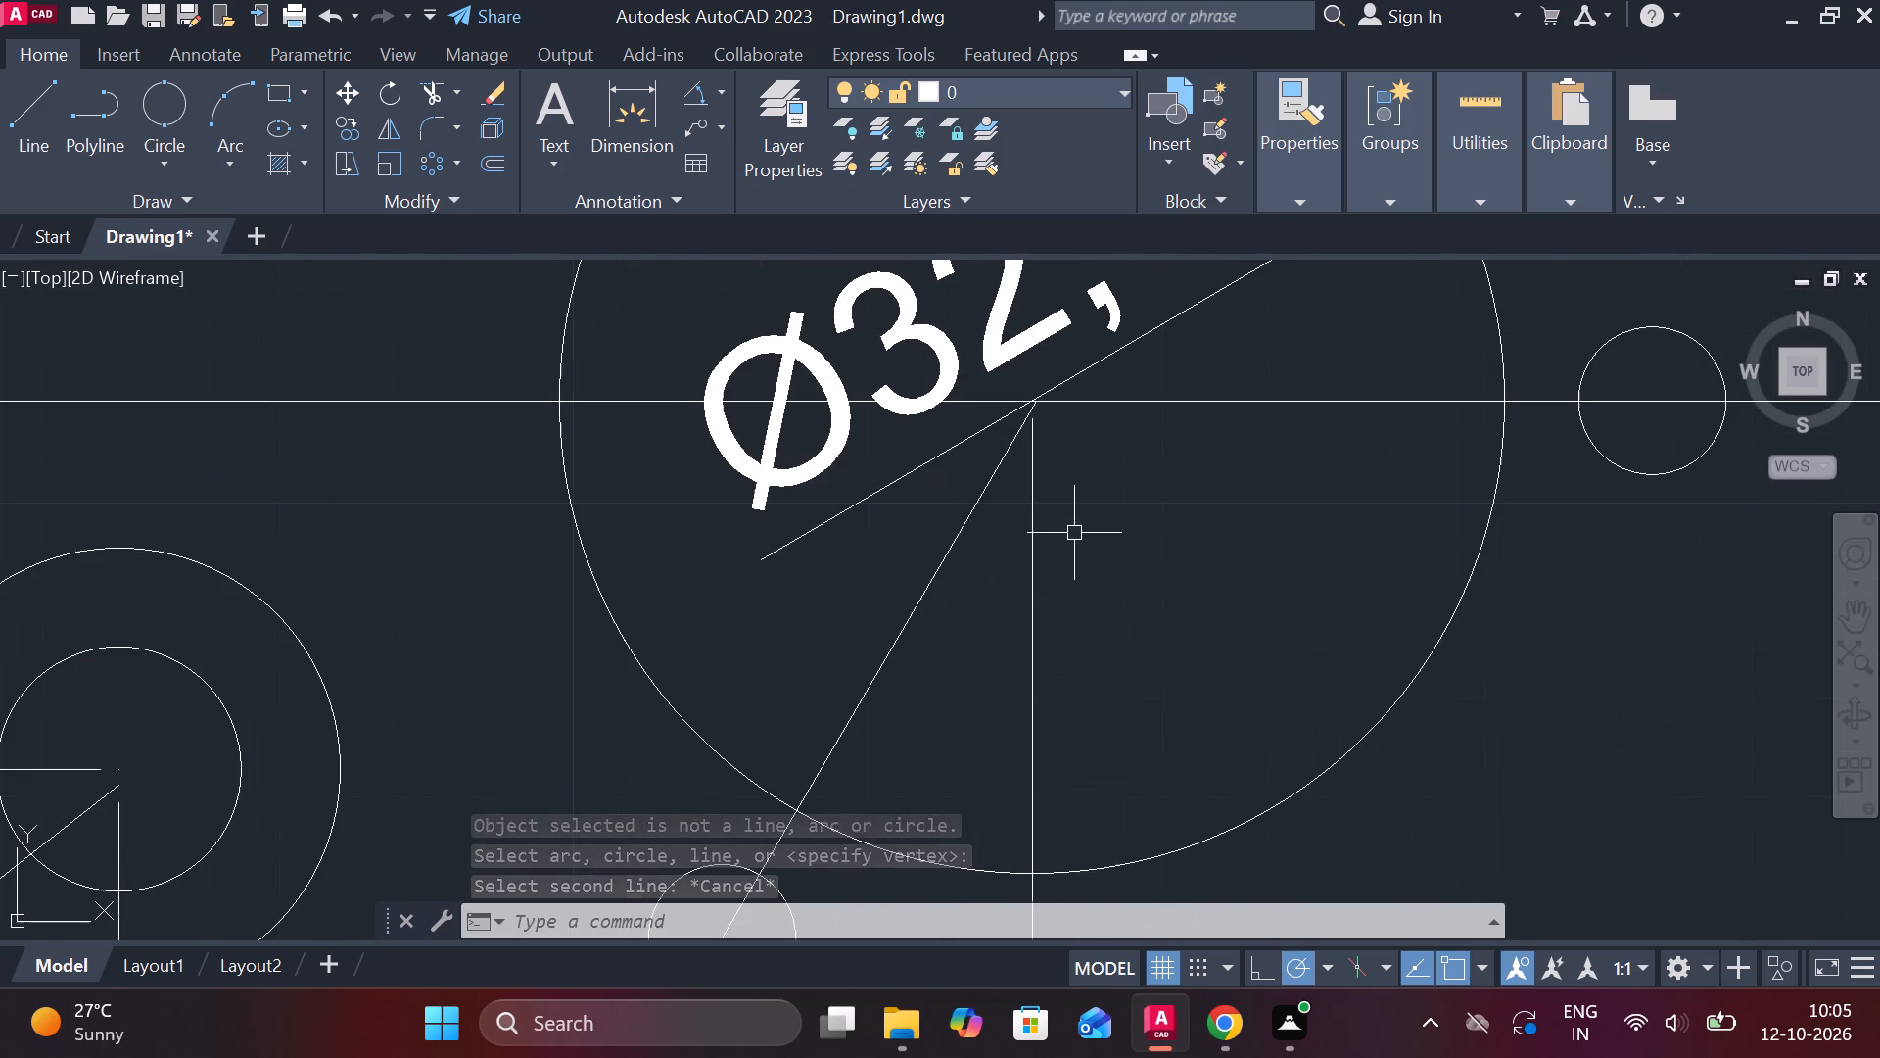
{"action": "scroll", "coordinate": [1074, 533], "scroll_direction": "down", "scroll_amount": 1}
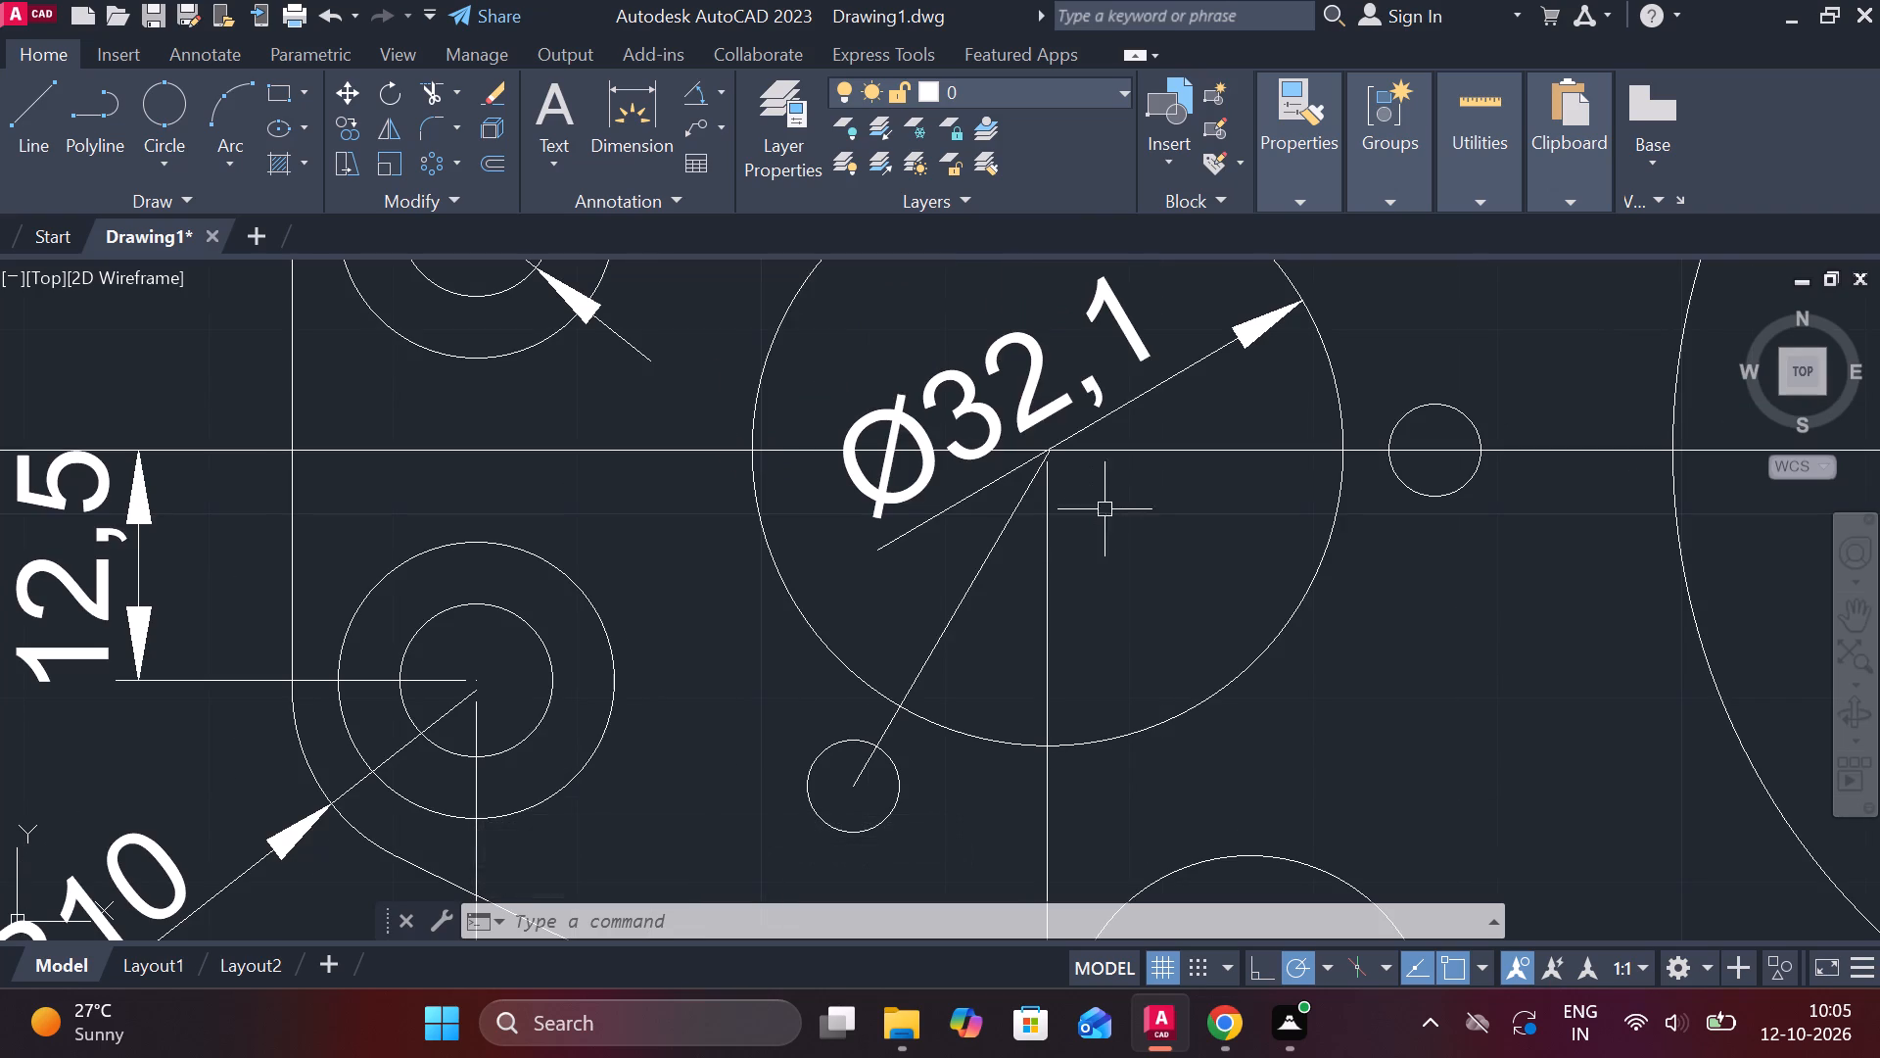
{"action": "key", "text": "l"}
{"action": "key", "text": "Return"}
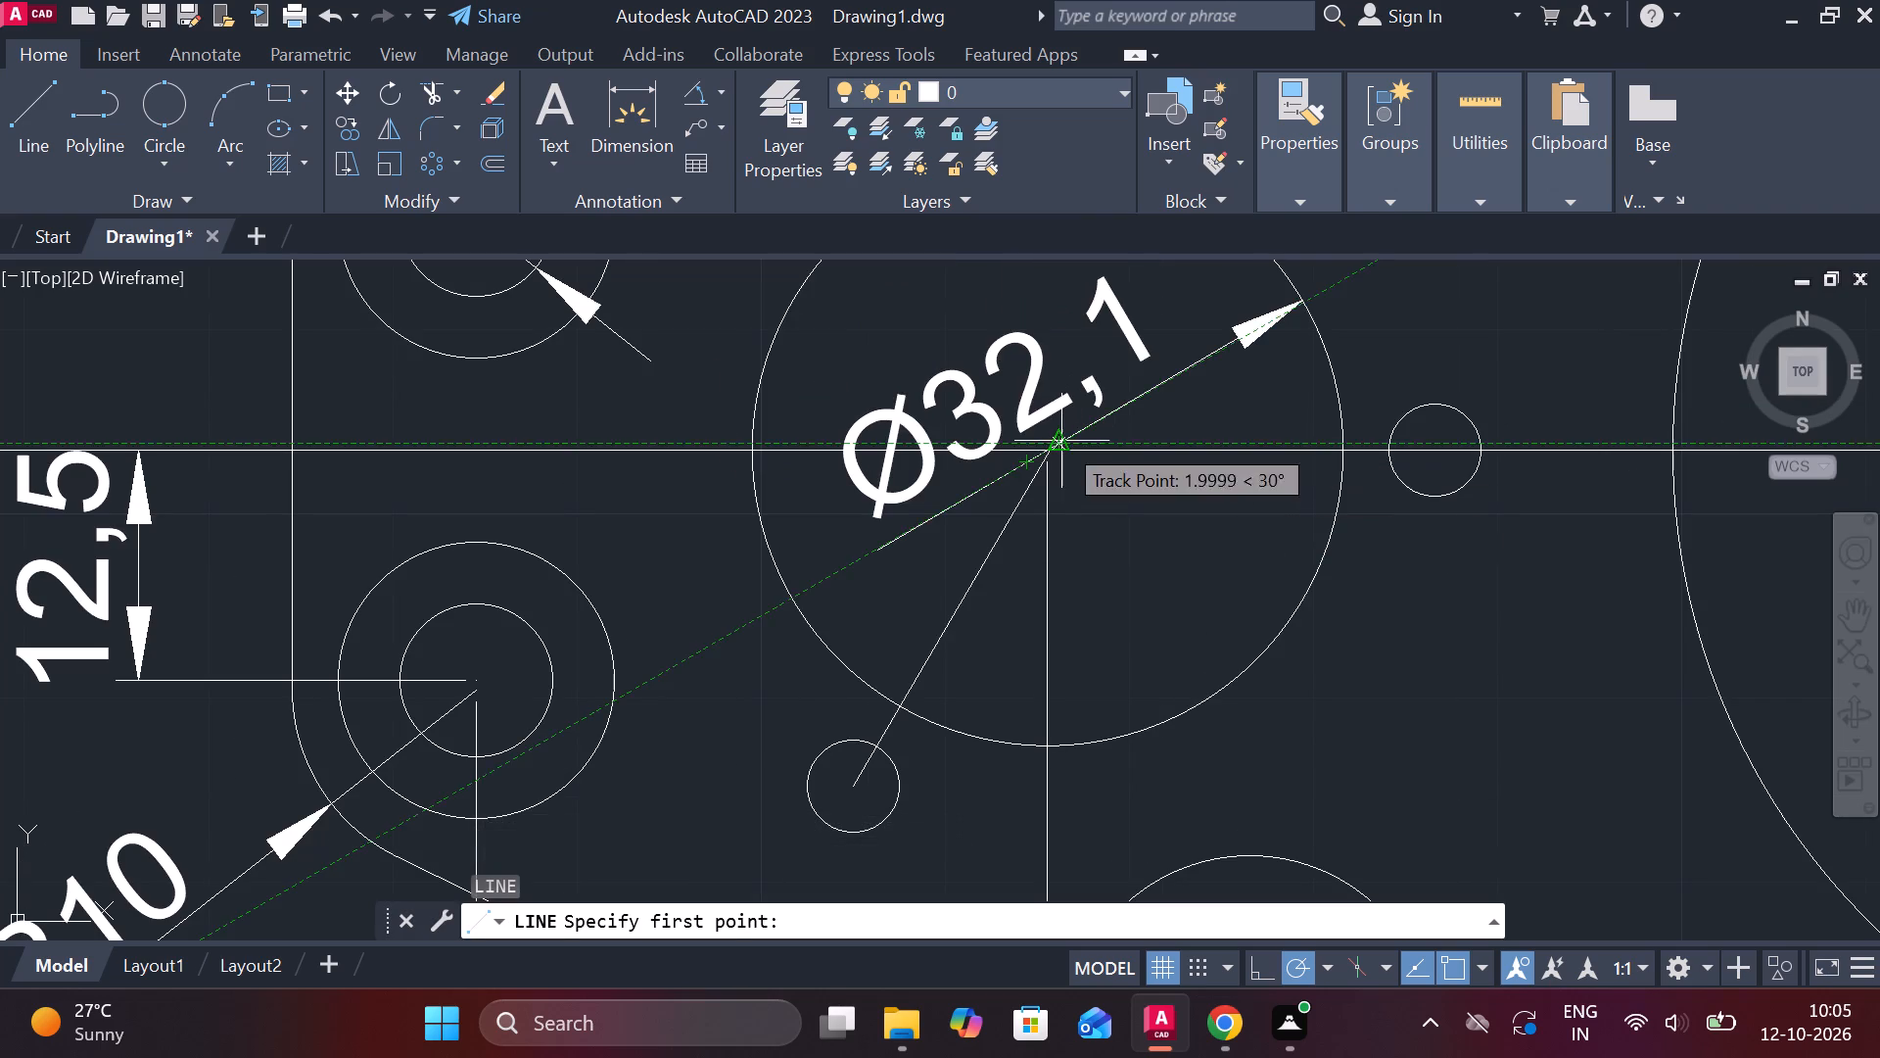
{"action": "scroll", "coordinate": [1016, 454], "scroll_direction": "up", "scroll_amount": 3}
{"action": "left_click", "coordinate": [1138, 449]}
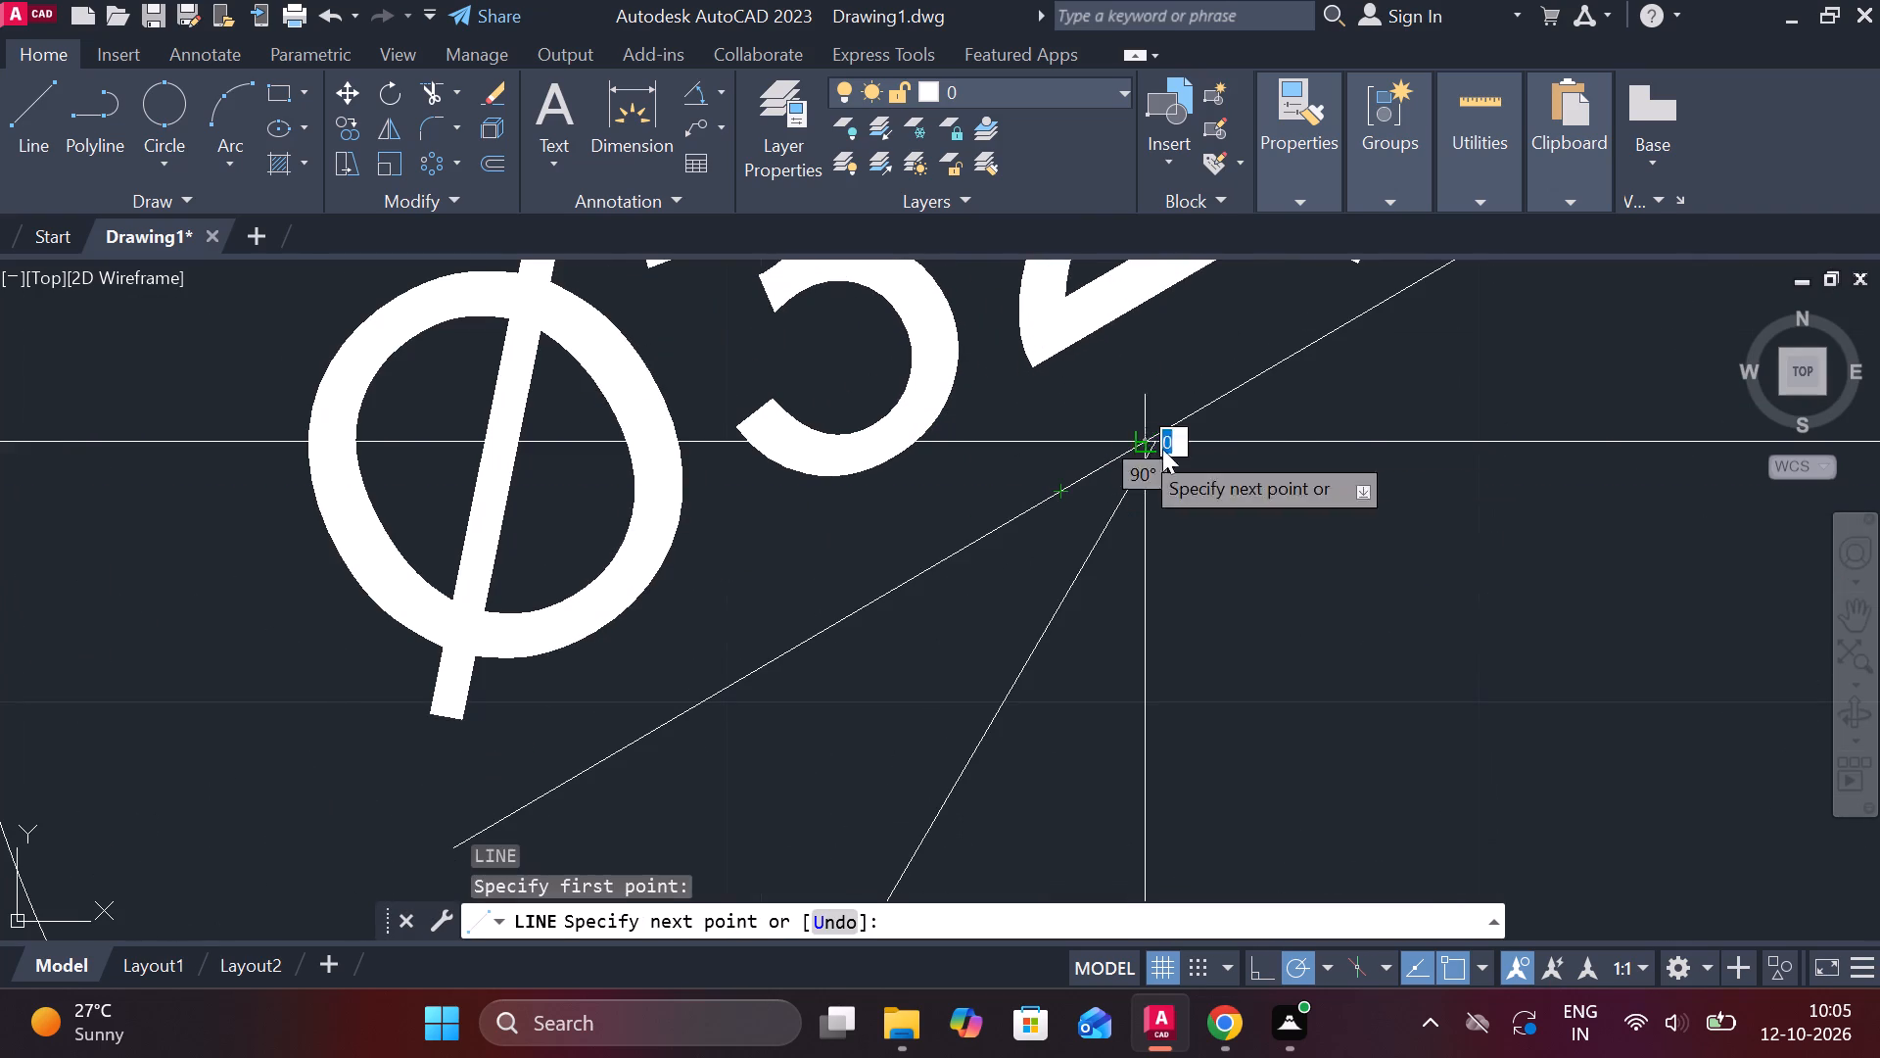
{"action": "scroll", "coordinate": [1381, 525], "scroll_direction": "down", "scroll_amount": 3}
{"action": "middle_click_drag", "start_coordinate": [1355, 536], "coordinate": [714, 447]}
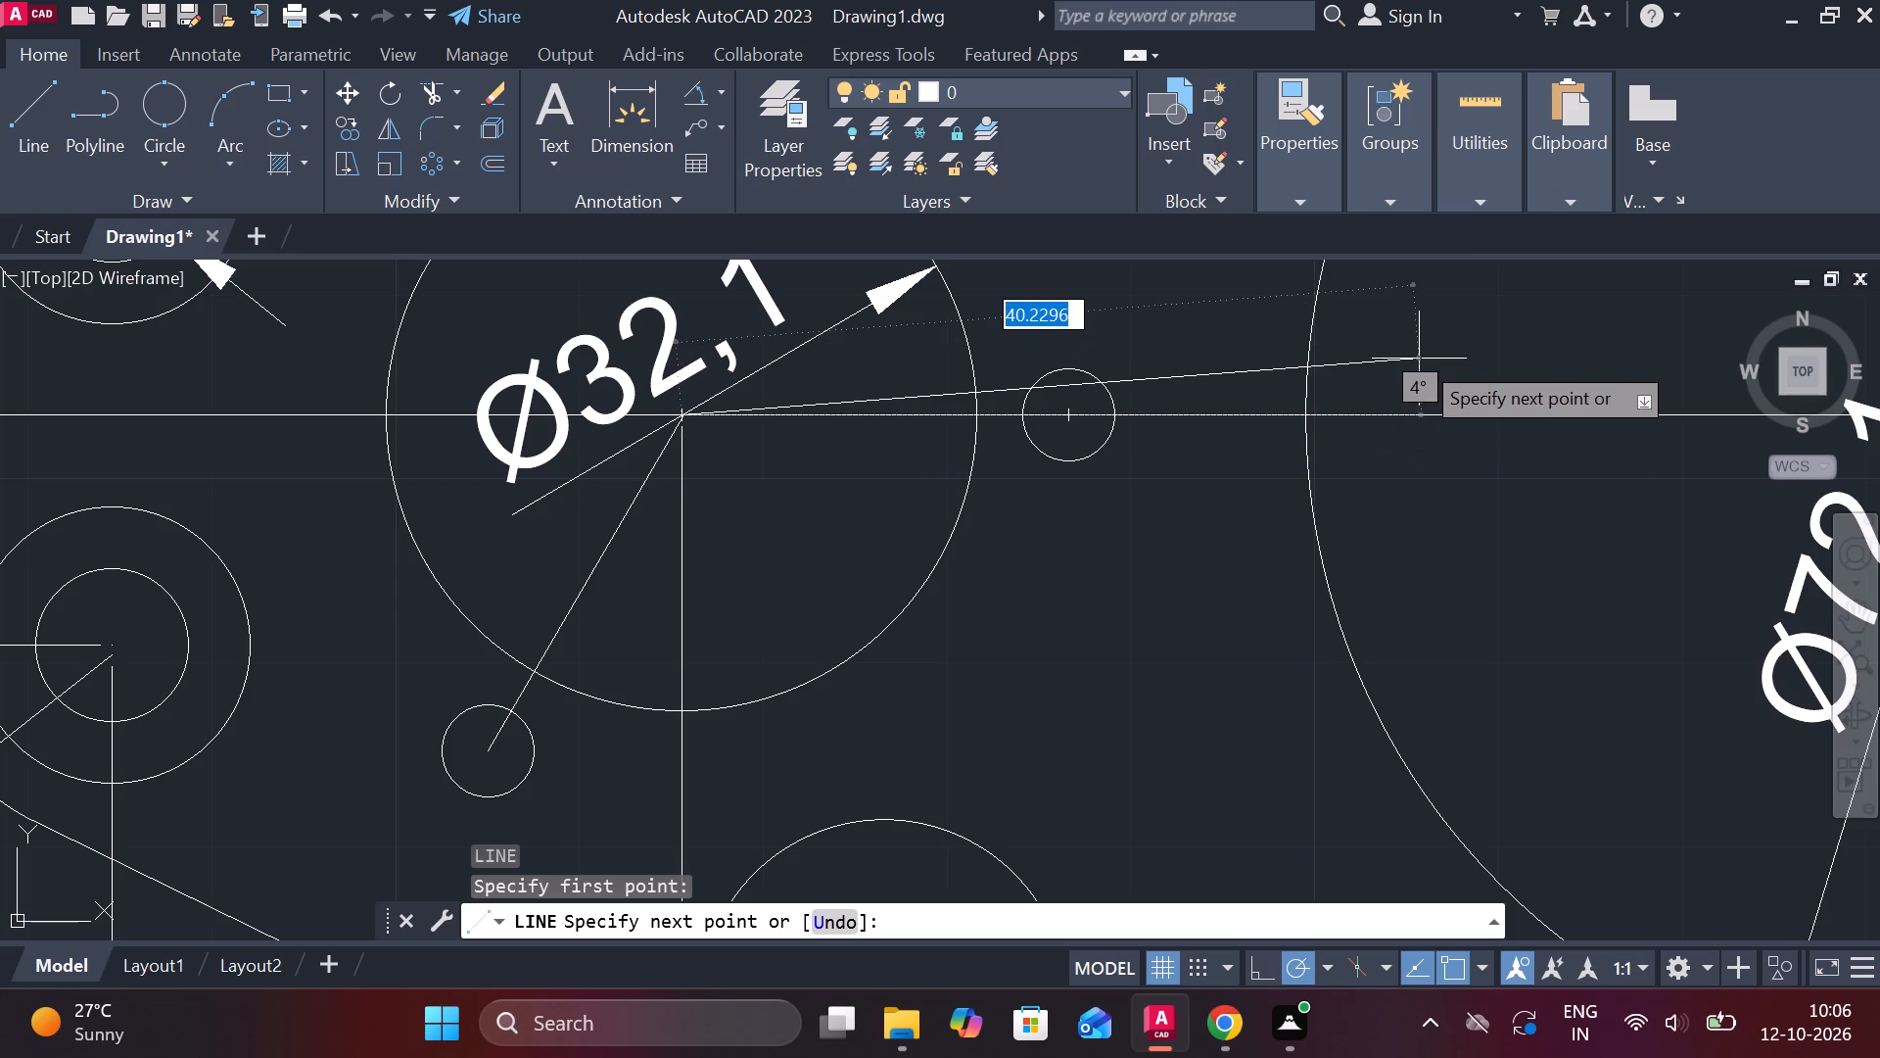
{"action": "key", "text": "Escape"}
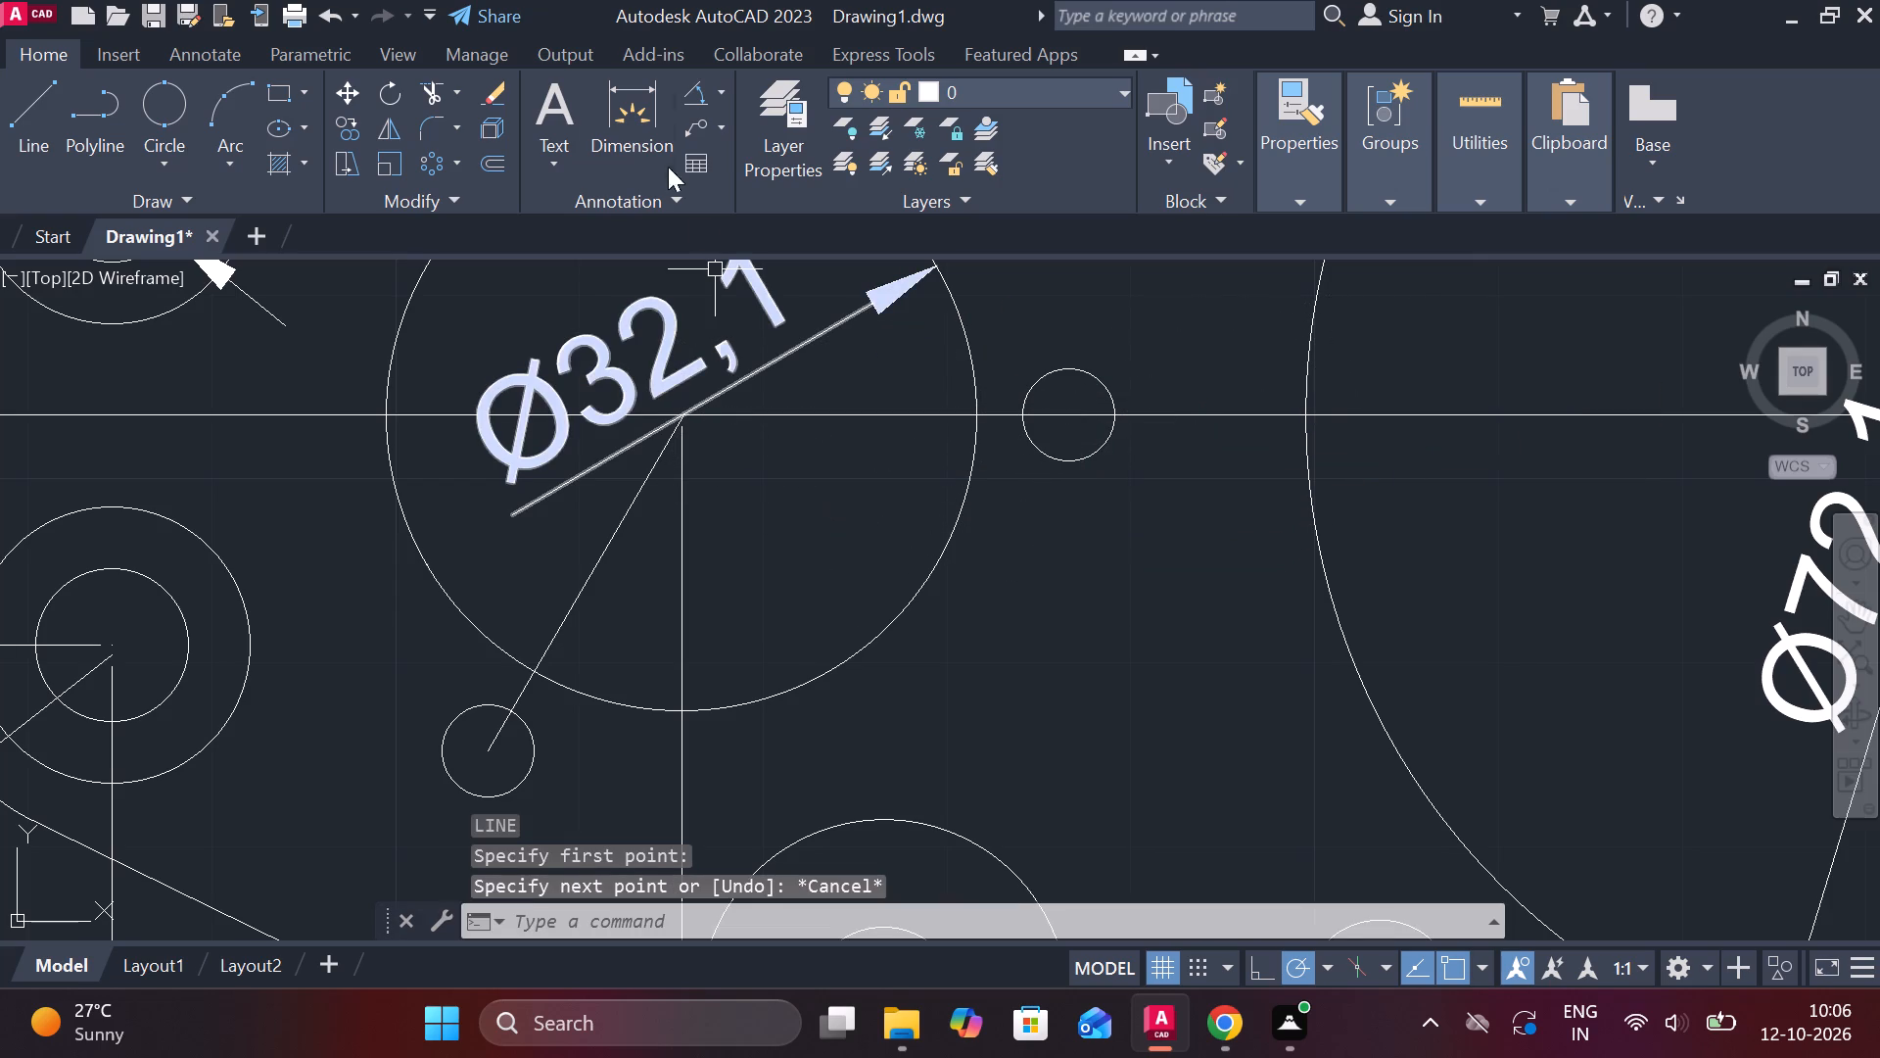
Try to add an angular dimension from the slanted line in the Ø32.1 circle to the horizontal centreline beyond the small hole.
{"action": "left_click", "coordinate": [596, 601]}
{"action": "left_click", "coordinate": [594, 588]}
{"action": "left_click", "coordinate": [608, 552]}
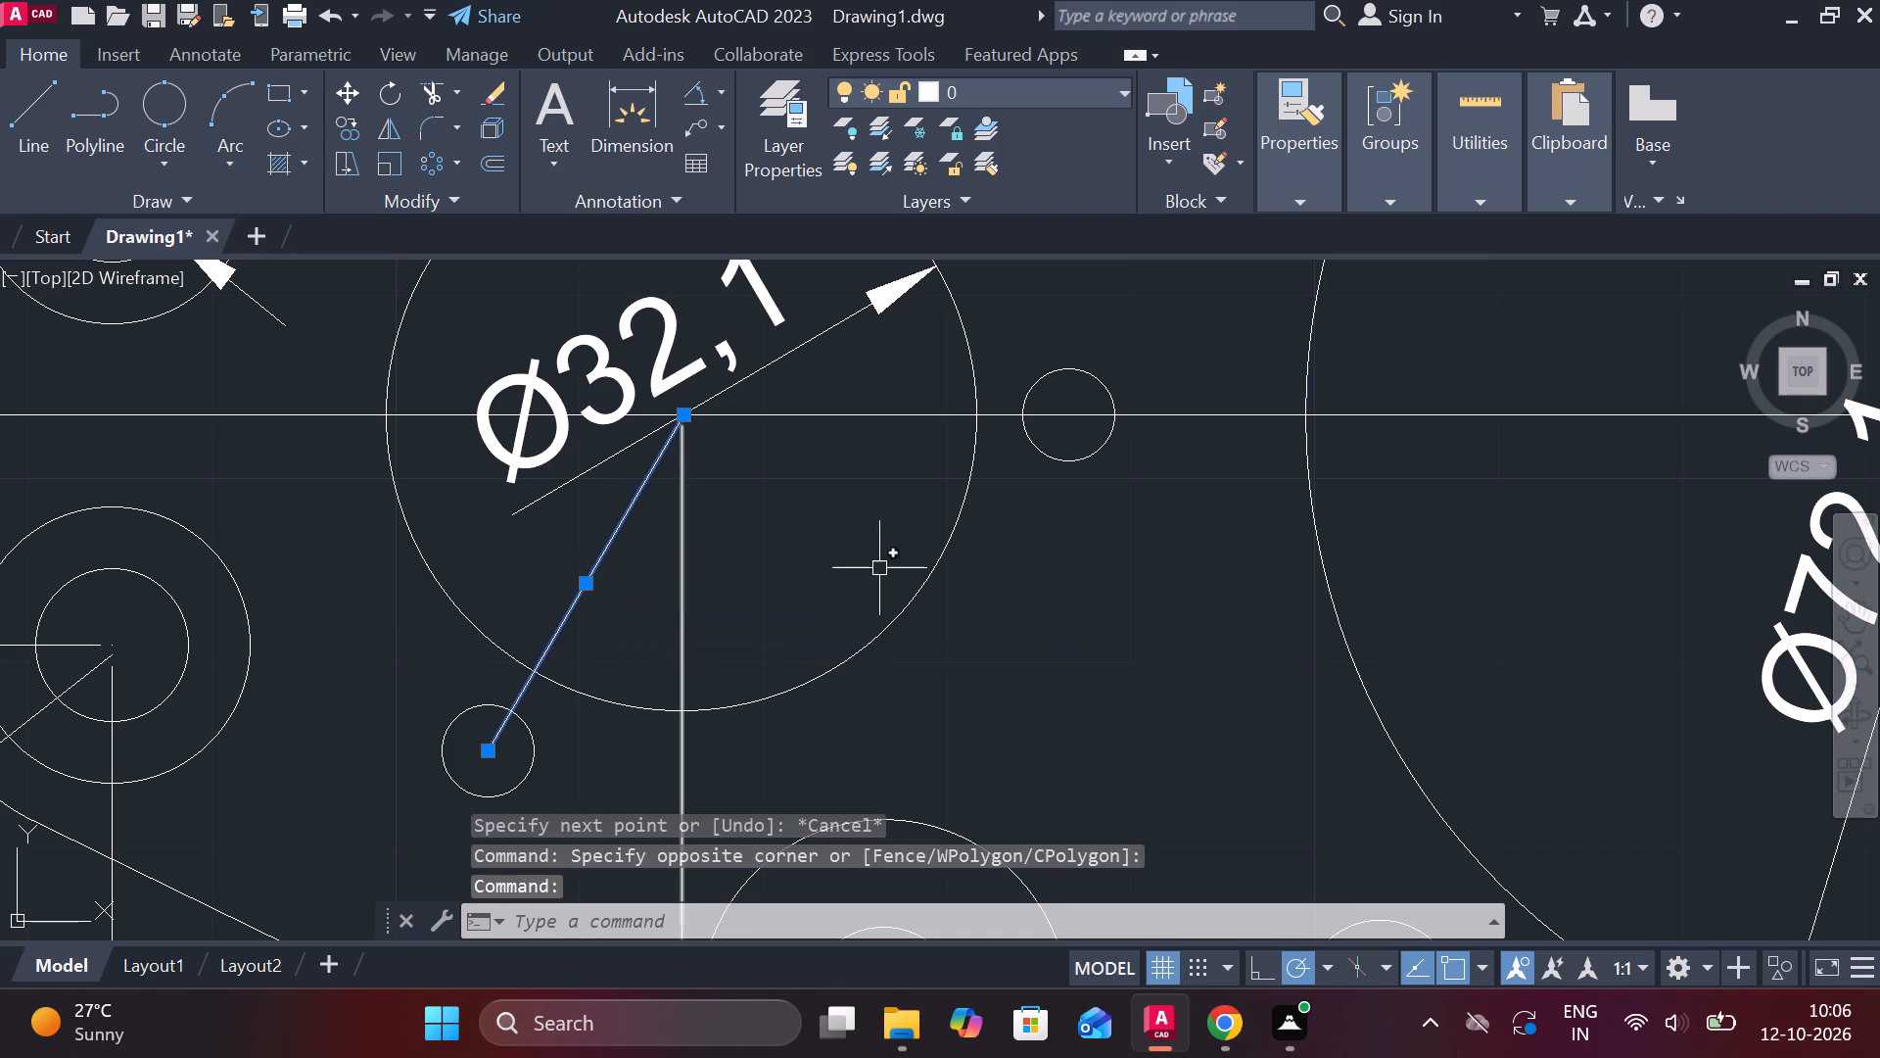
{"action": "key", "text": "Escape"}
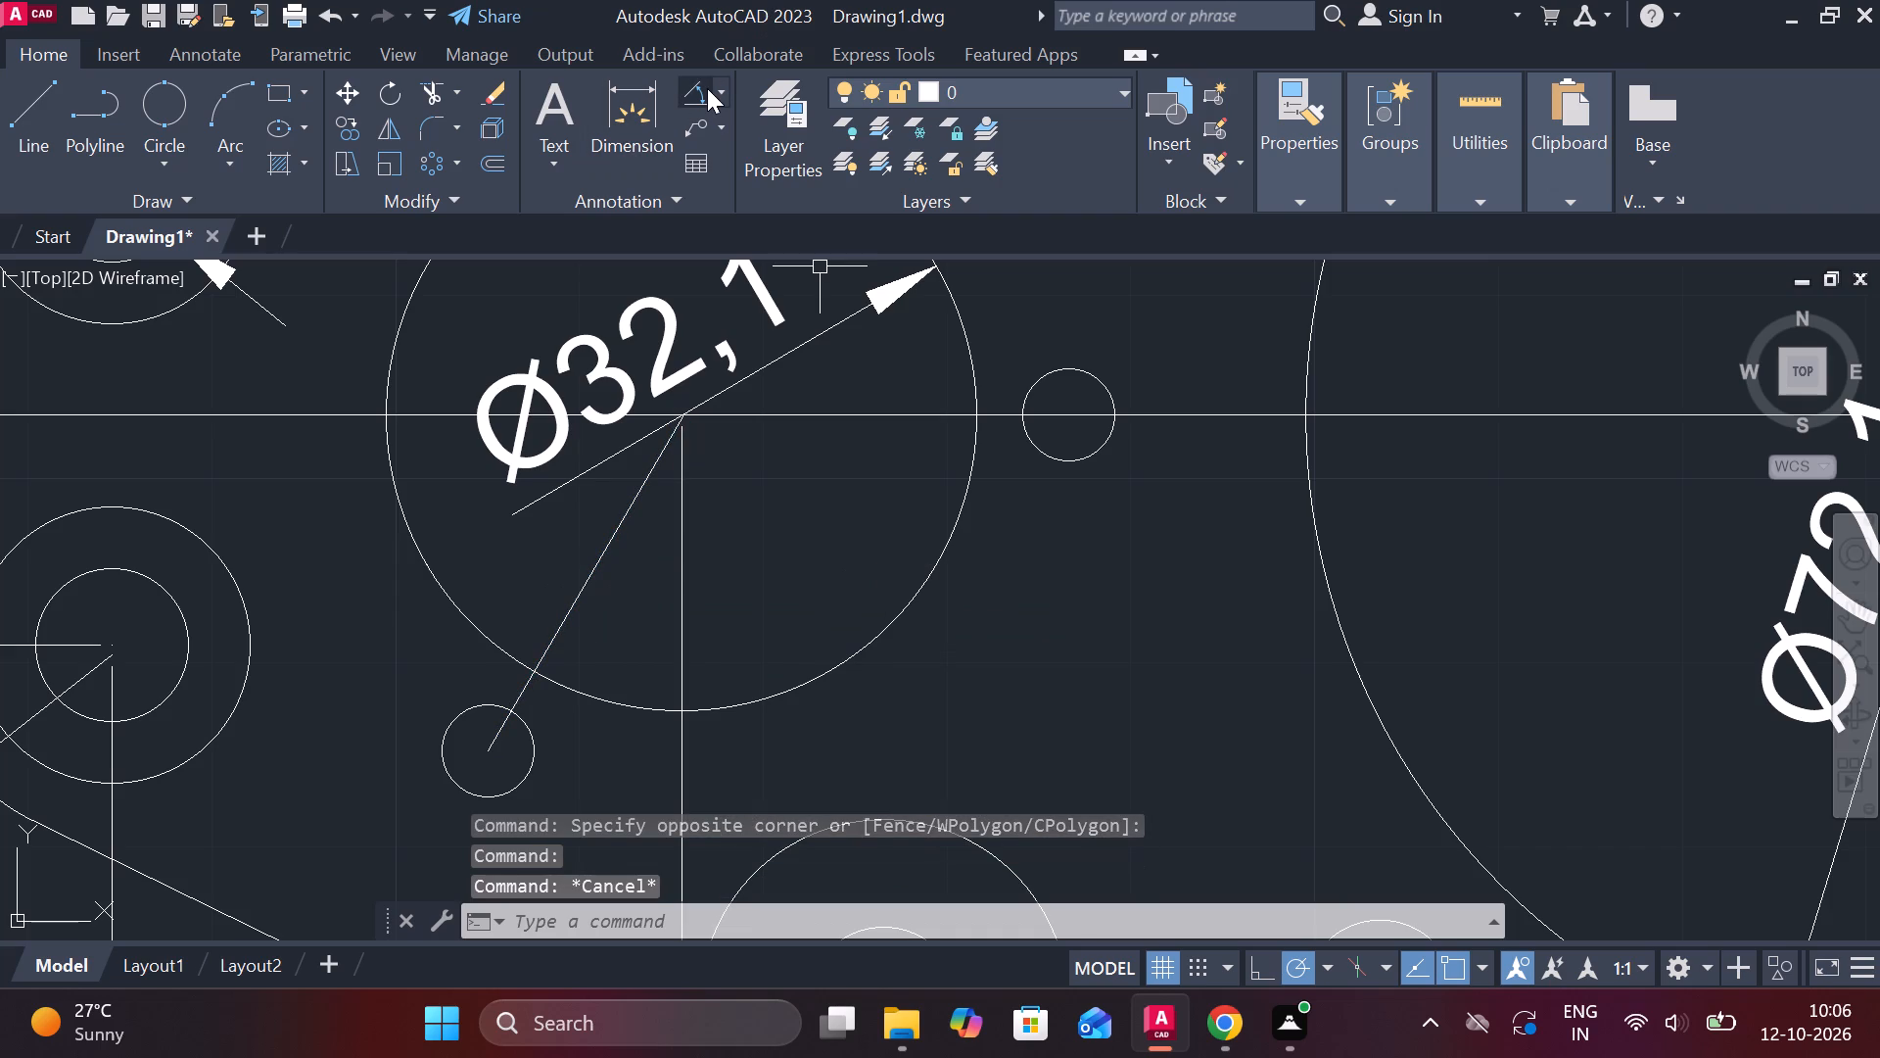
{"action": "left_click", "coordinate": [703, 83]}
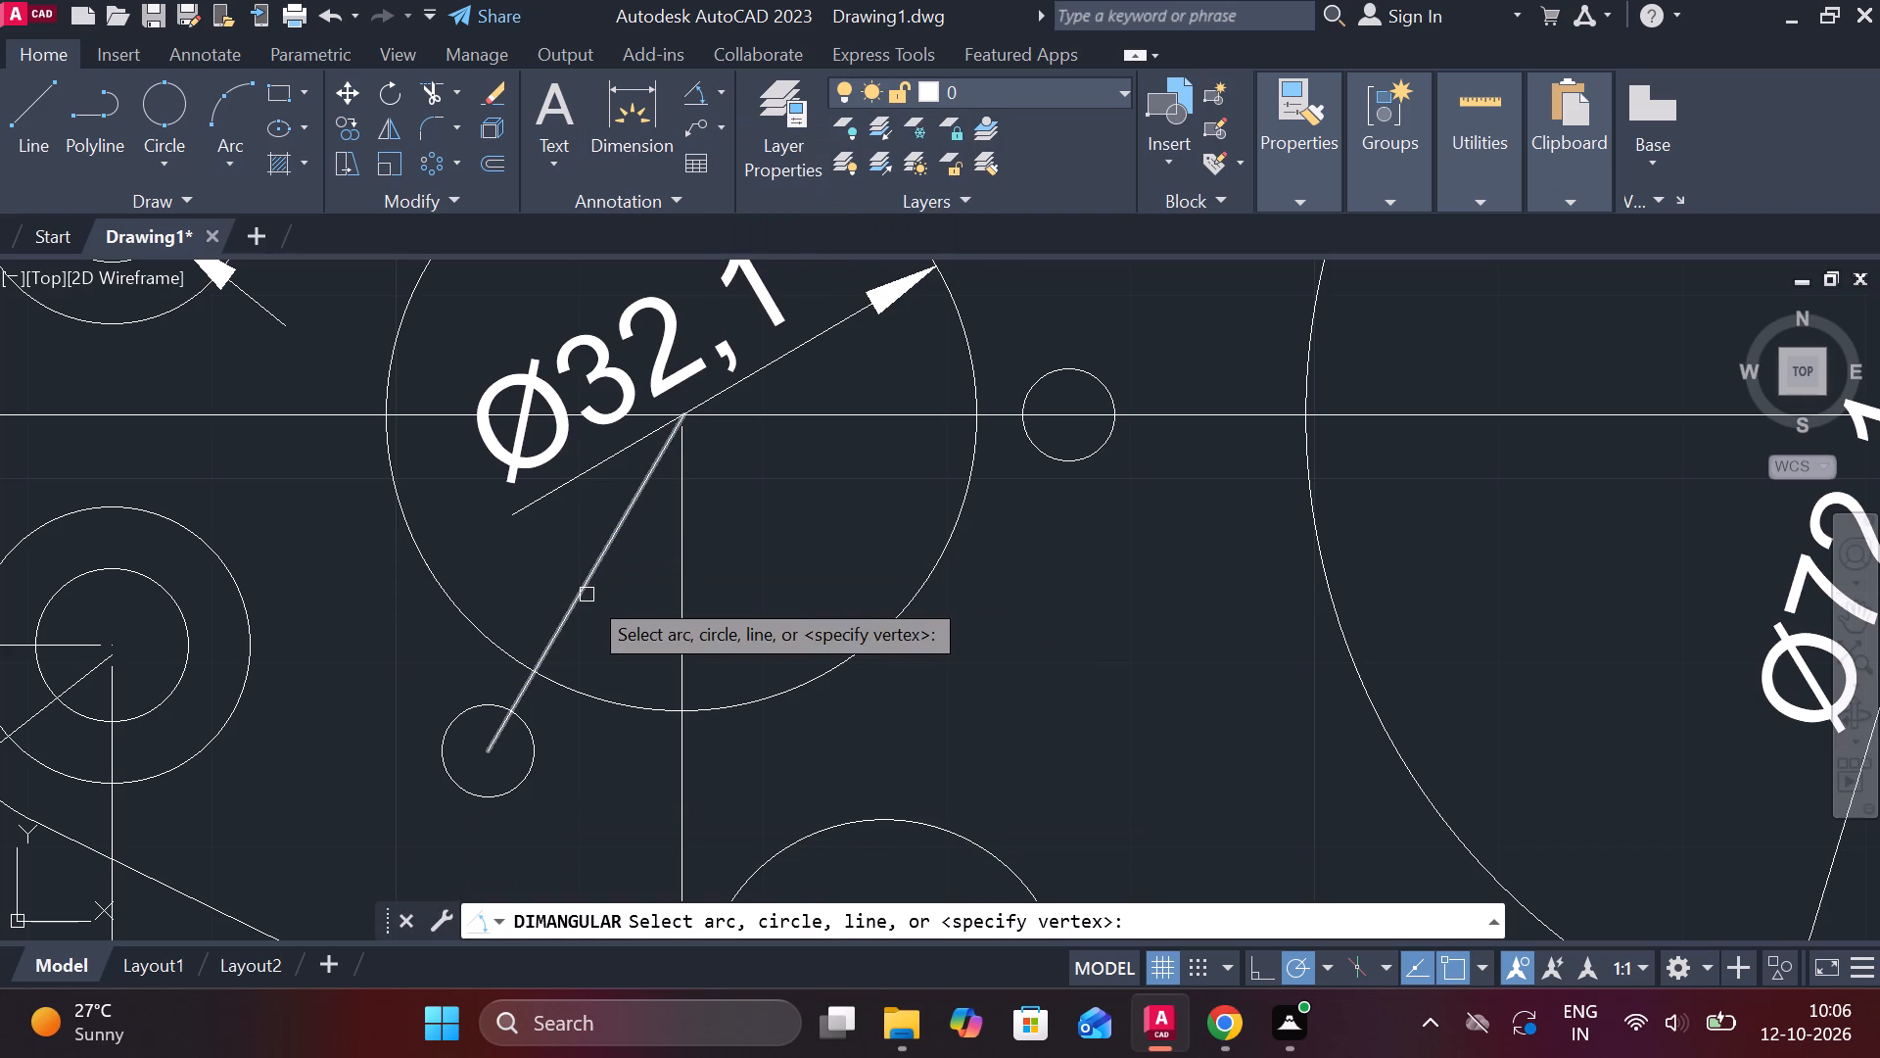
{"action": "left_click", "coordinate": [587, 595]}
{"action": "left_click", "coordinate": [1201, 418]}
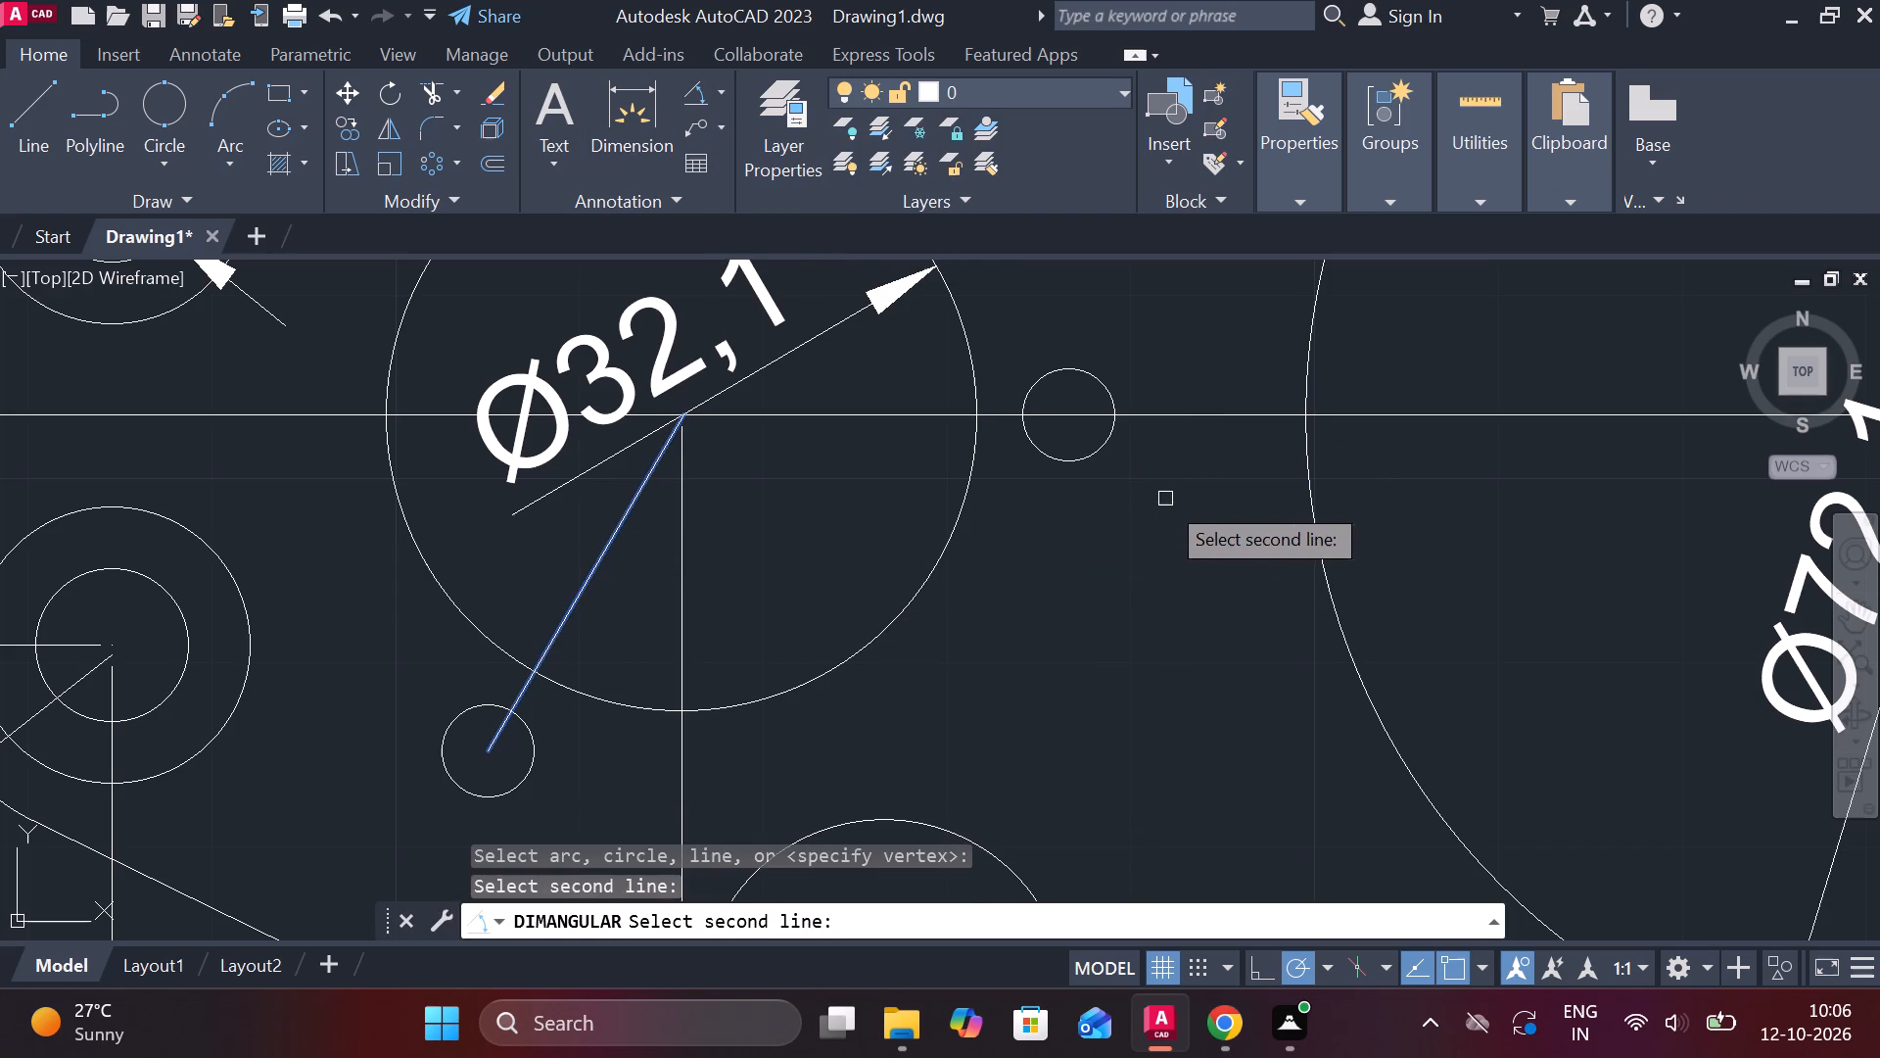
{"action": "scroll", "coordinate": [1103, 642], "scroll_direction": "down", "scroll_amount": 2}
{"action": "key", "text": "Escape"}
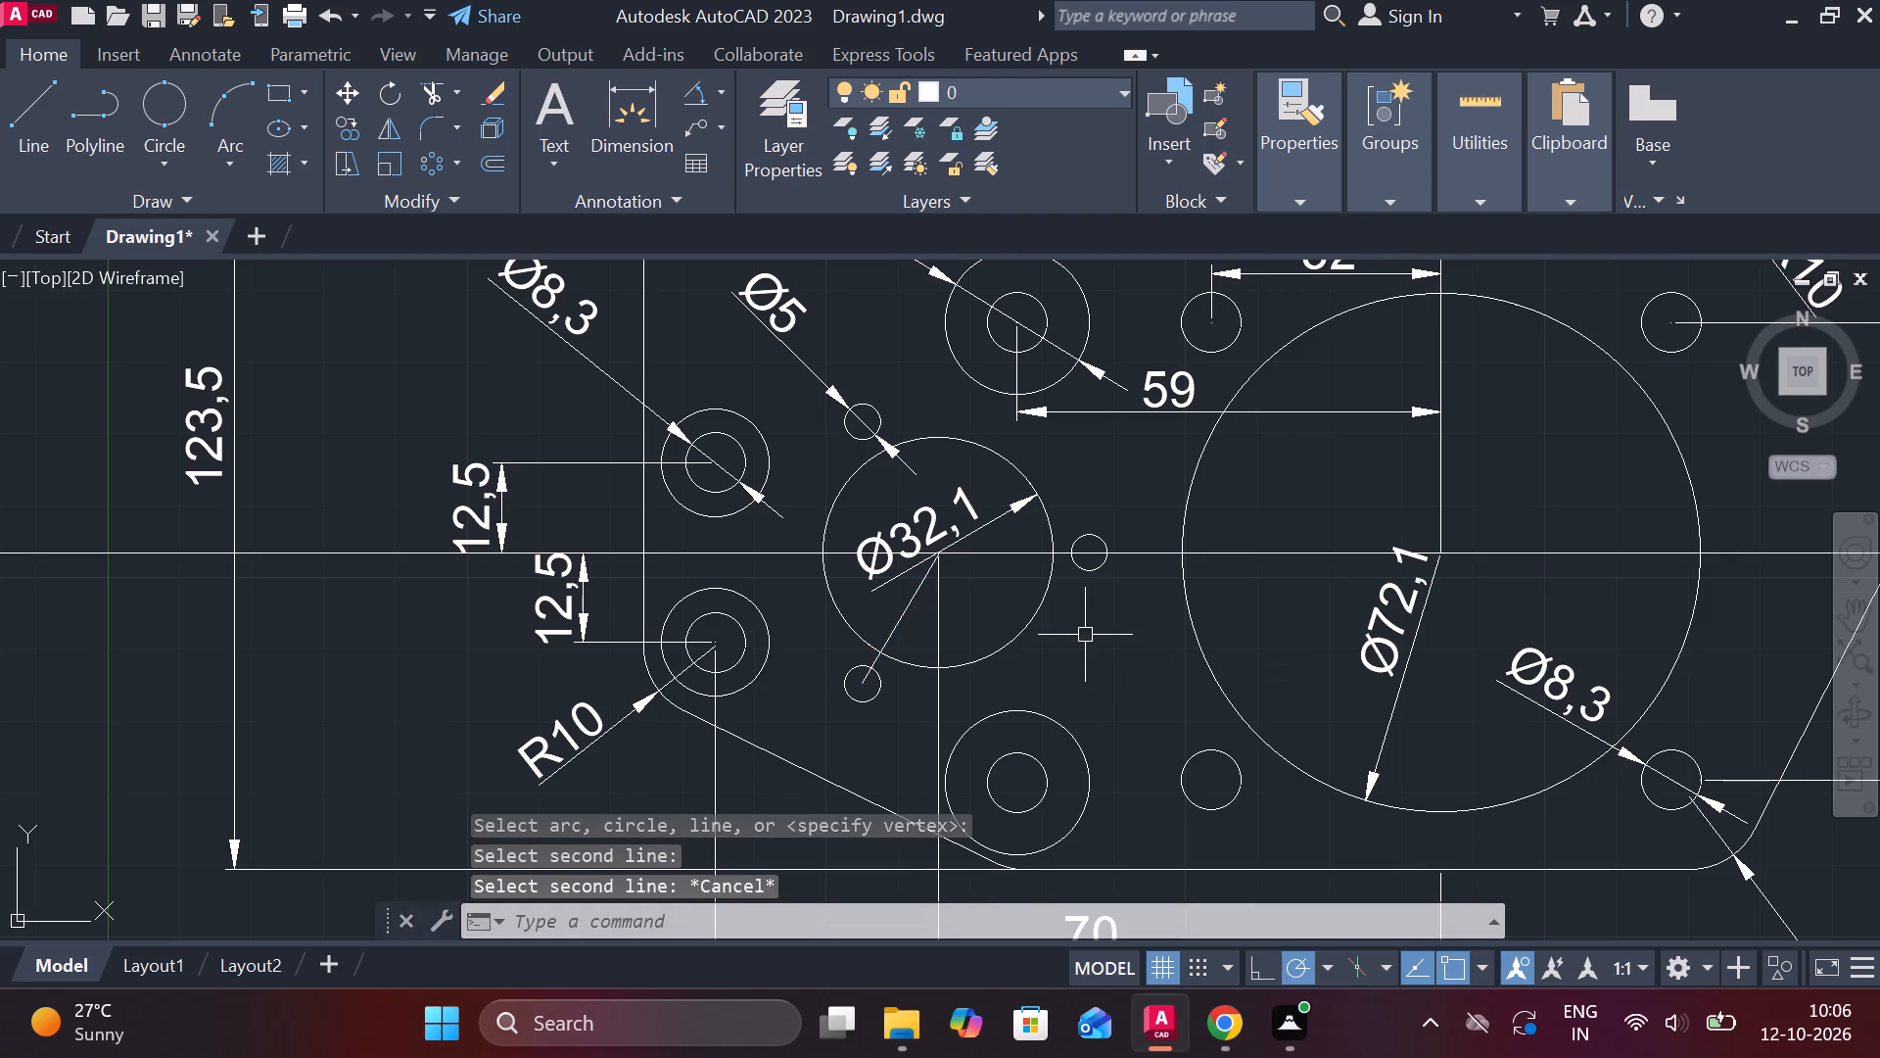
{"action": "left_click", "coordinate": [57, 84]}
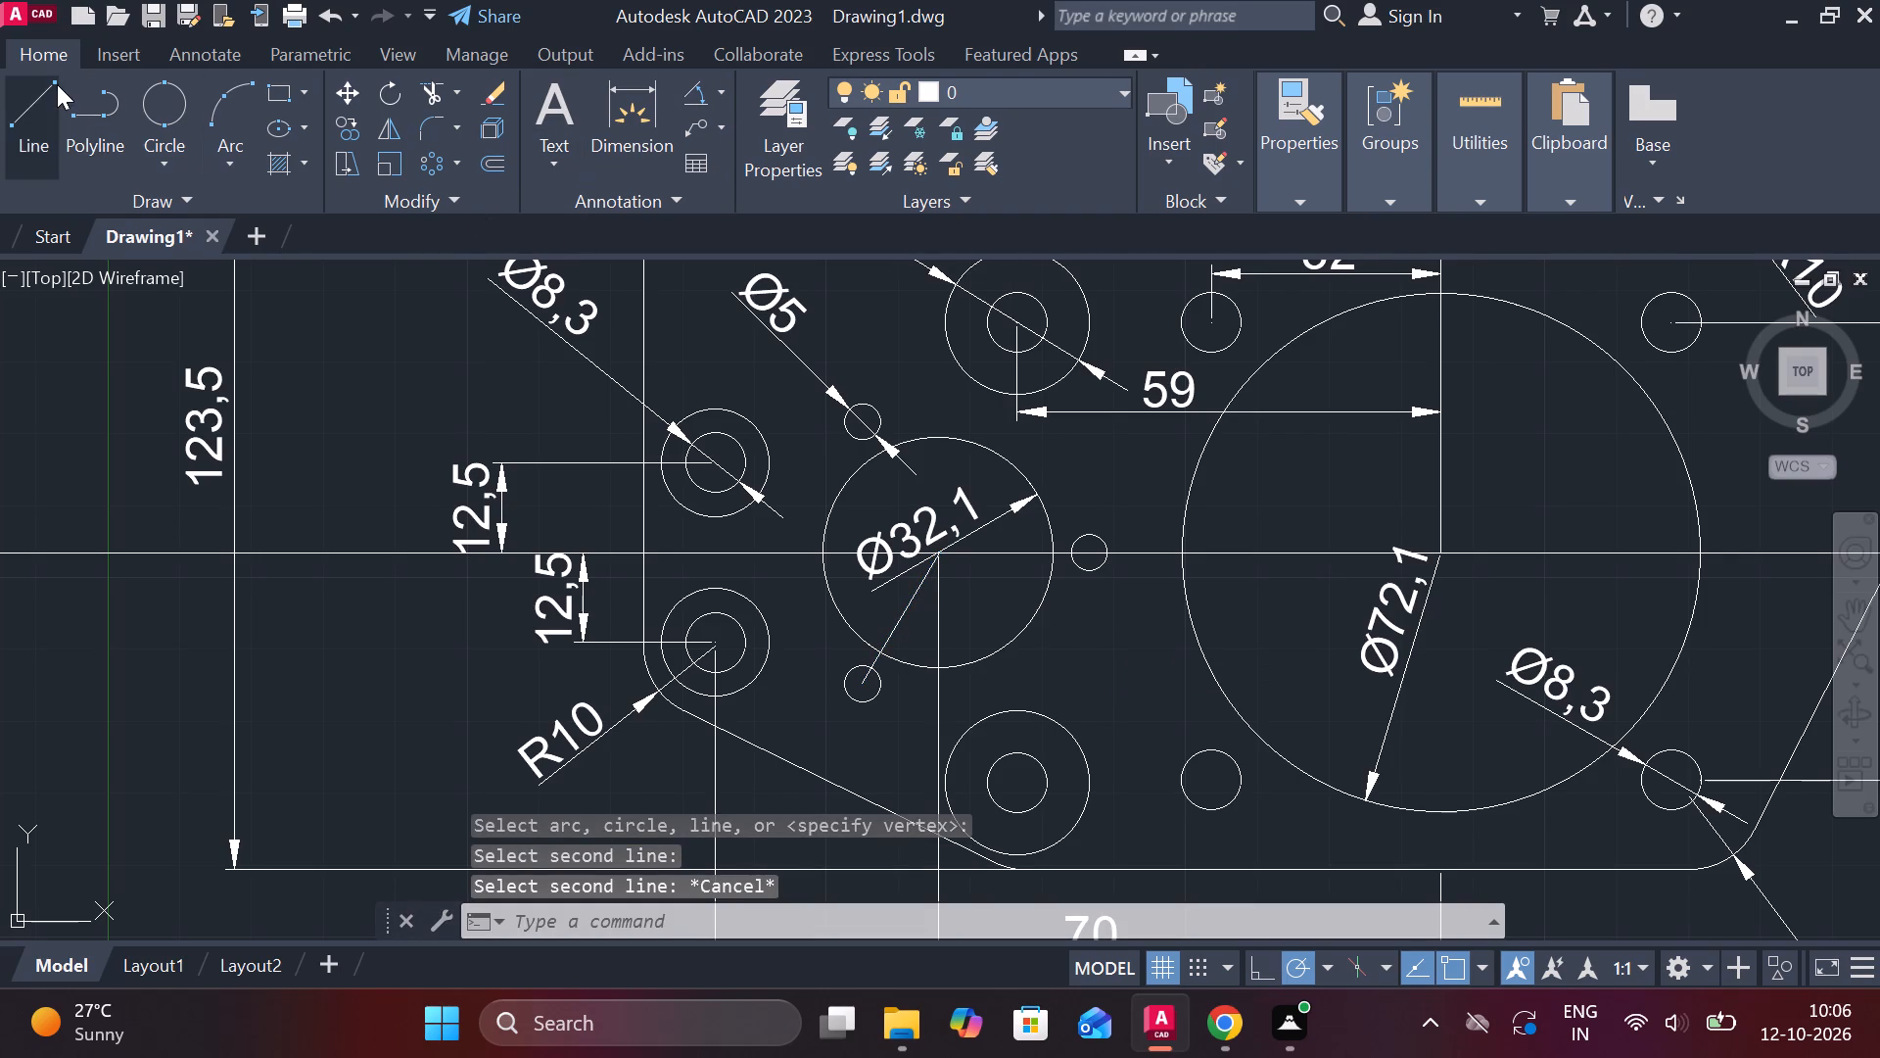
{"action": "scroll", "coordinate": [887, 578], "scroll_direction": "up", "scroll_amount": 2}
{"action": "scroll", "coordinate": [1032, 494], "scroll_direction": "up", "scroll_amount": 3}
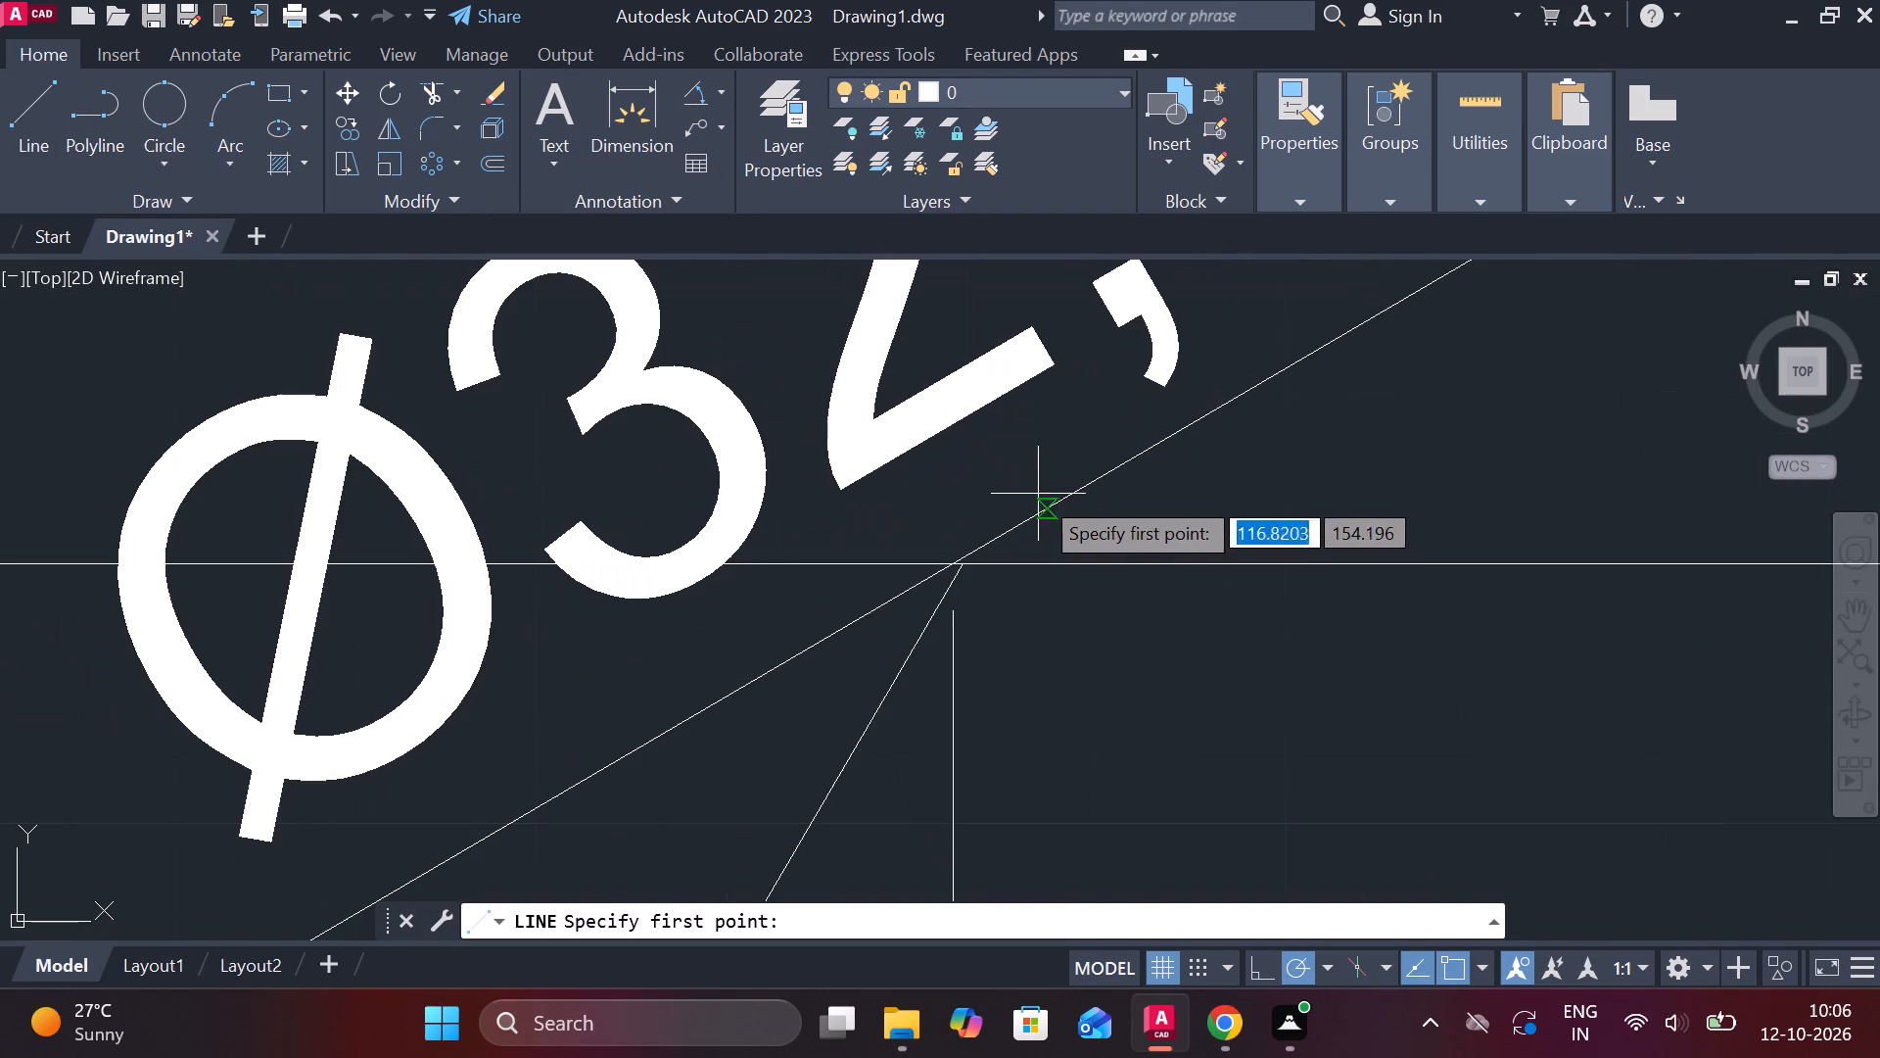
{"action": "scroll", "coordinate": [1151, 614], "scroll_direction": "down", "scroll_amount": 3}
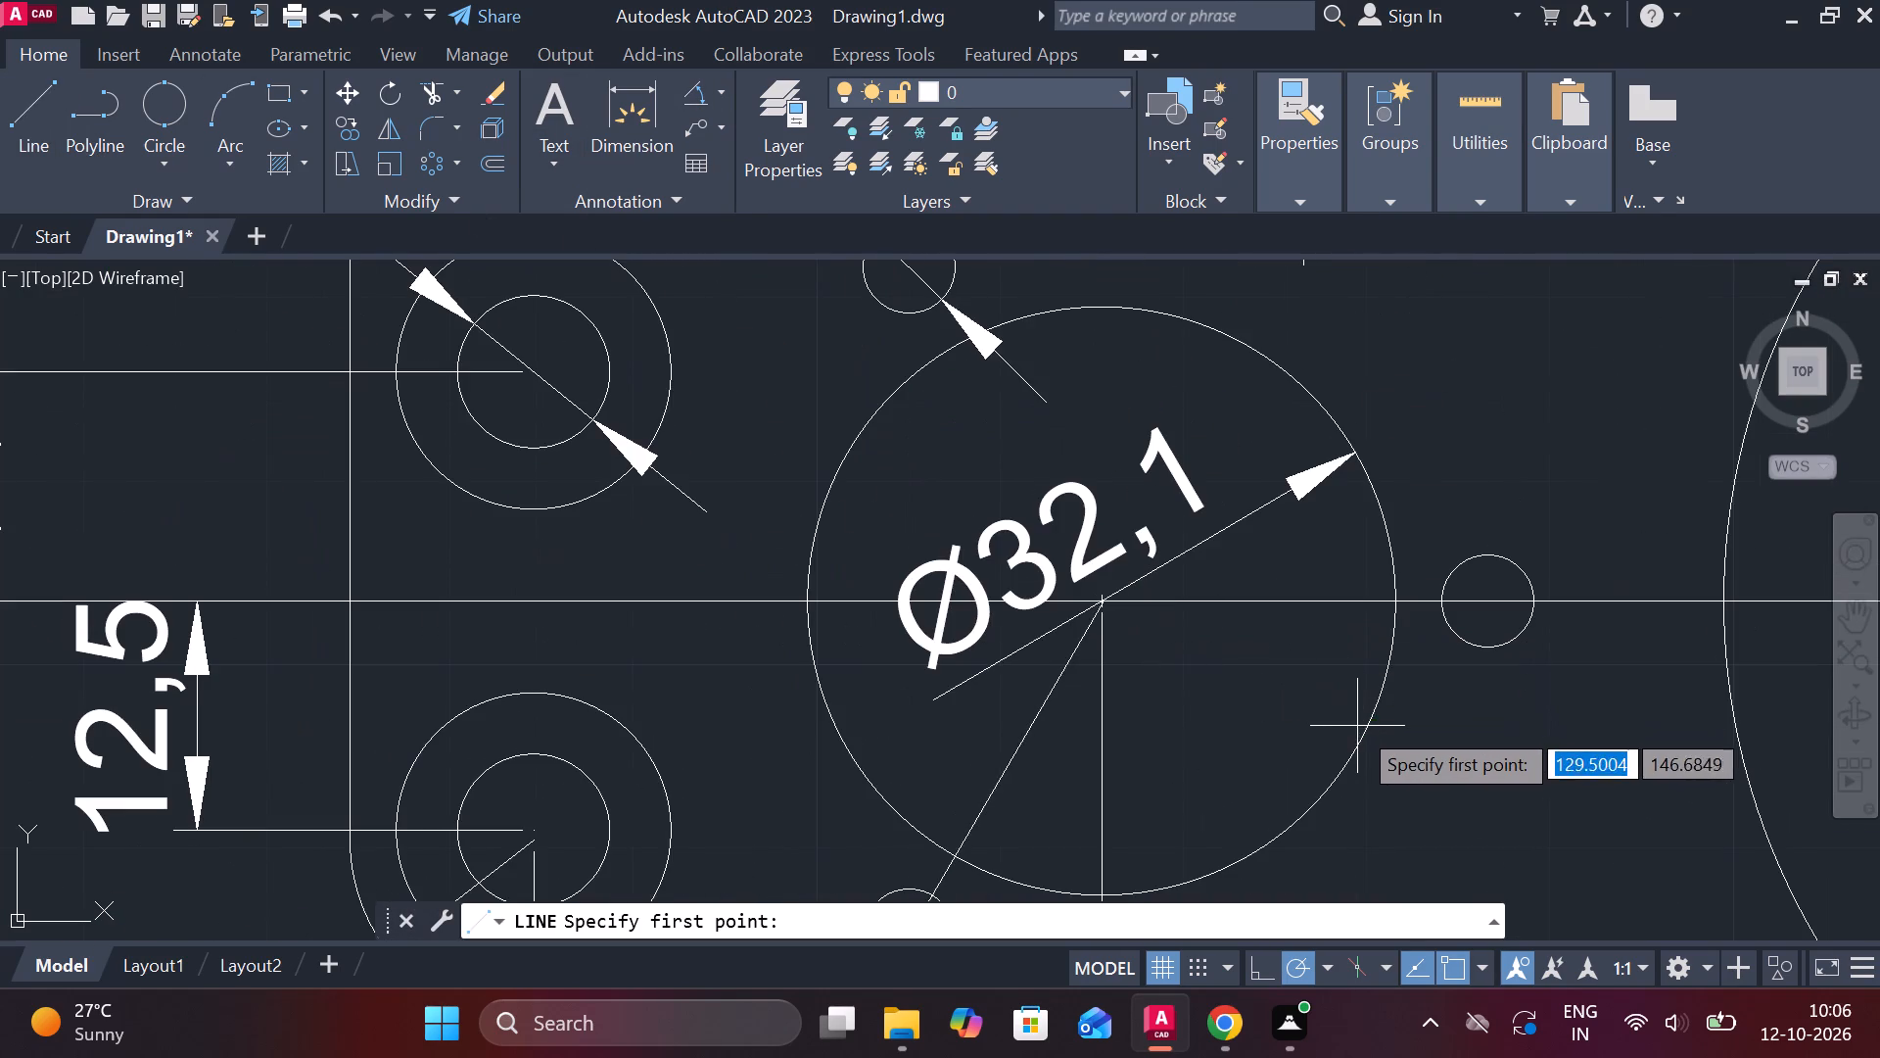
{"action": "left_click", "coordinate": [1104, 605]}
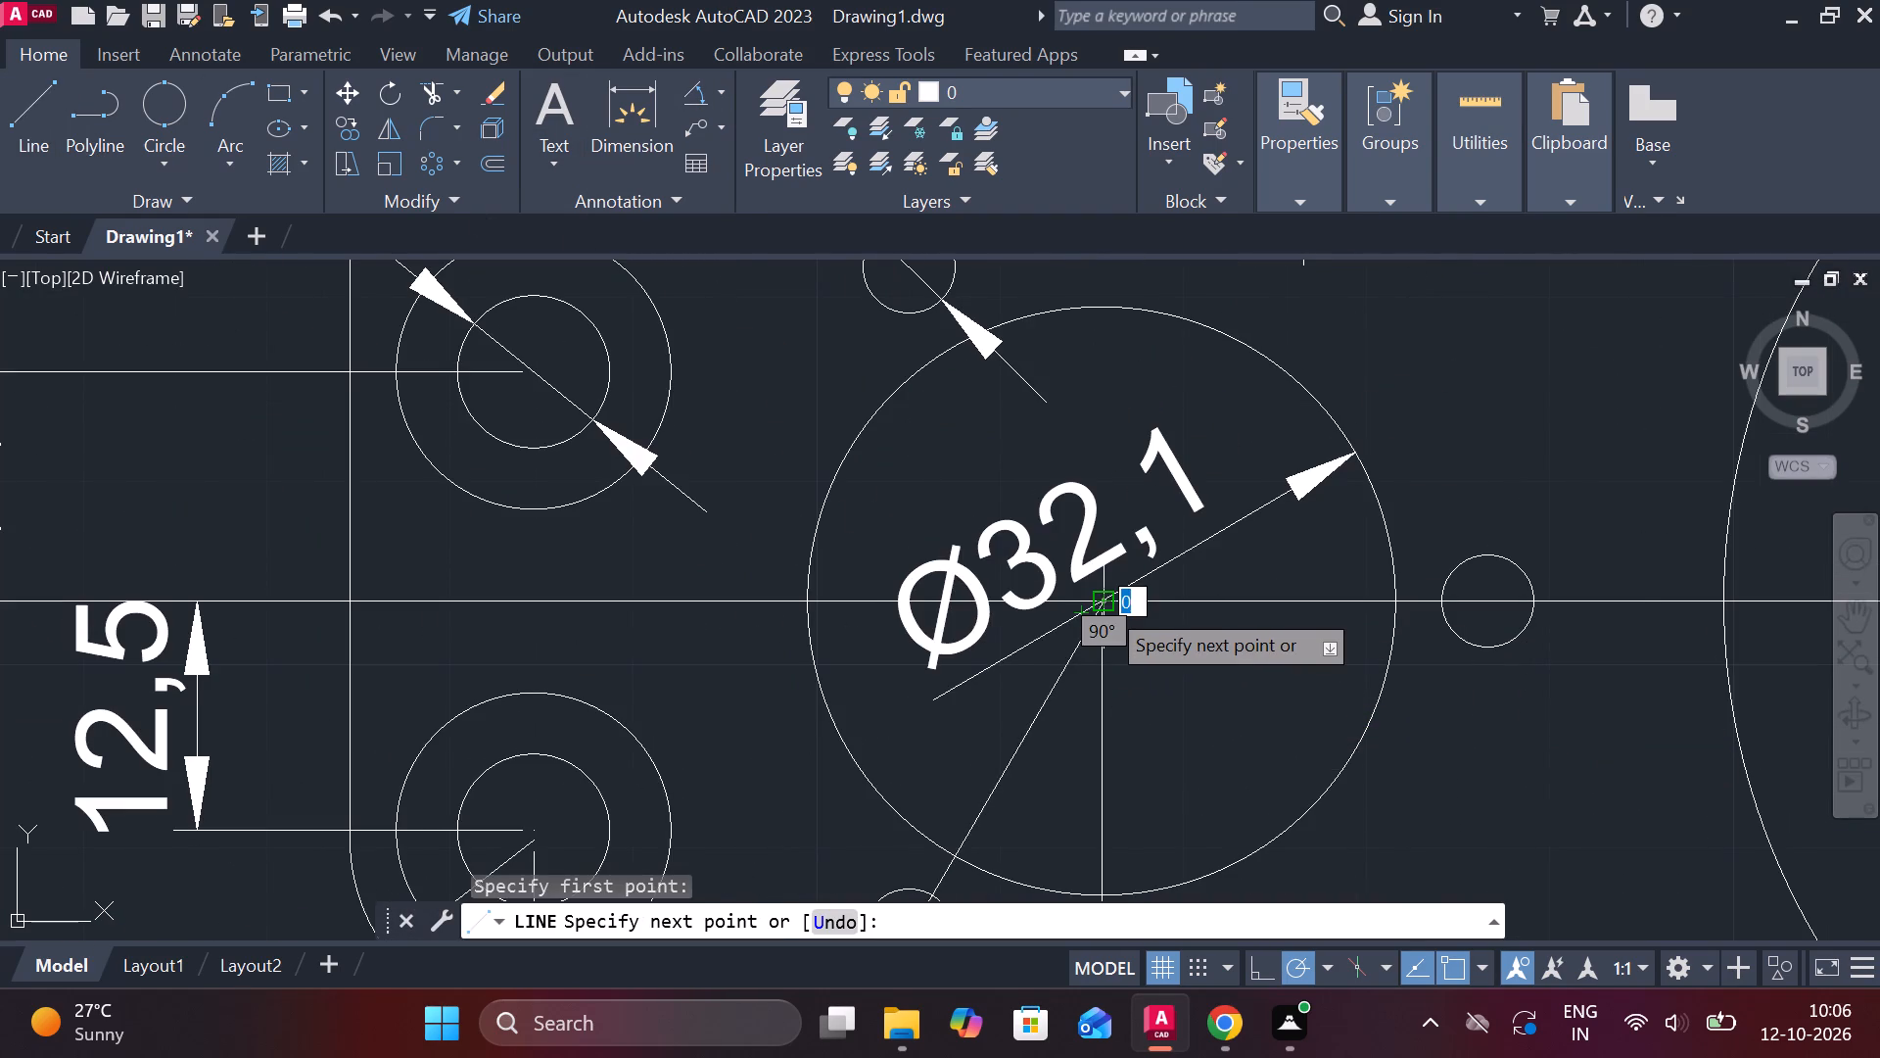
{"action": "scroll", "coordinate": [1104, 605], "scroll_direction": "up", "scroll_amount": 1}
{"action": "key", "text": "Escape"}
Draw a horizontal line from the Ø32.1 circle's centre to the centre of the small hole on its right.
{"action": "key", "text": "space"}
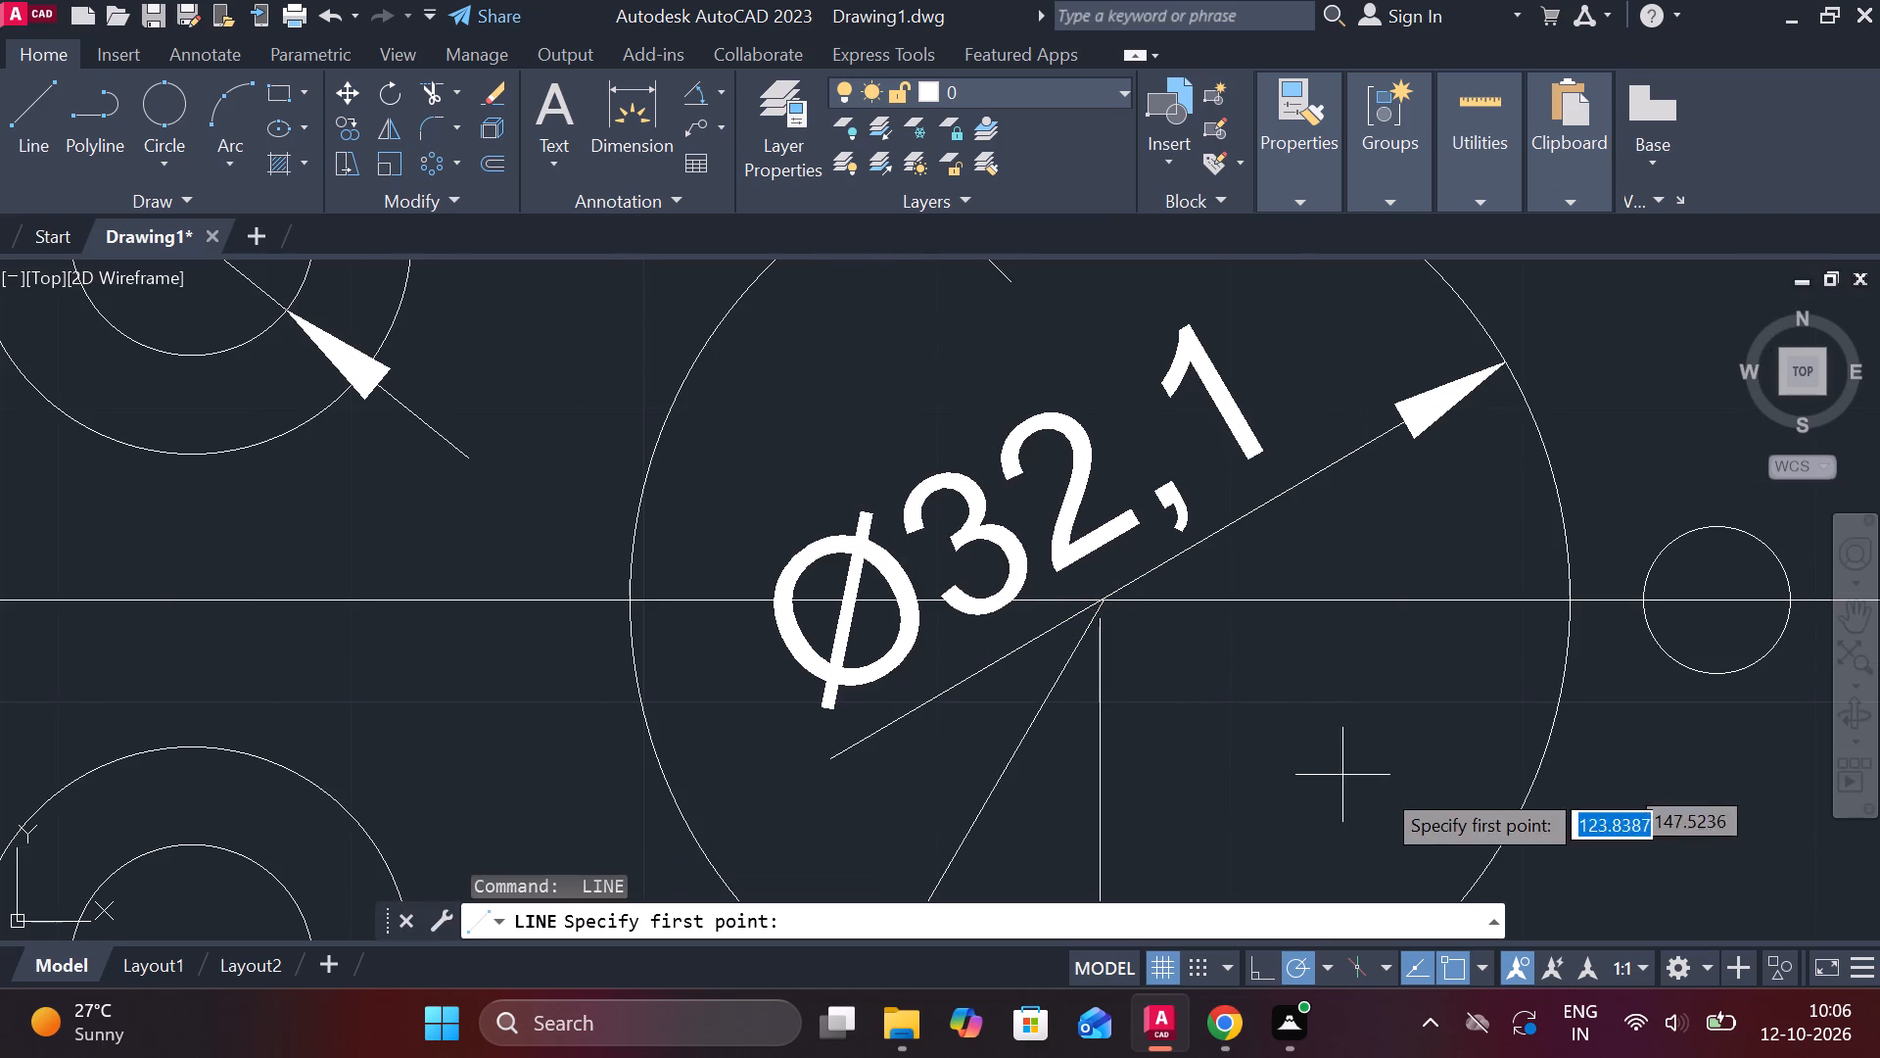
{"action": "scroll", "coordinate": [1066, 601], "scroll_direction": "up", "scroll_amount": 2}
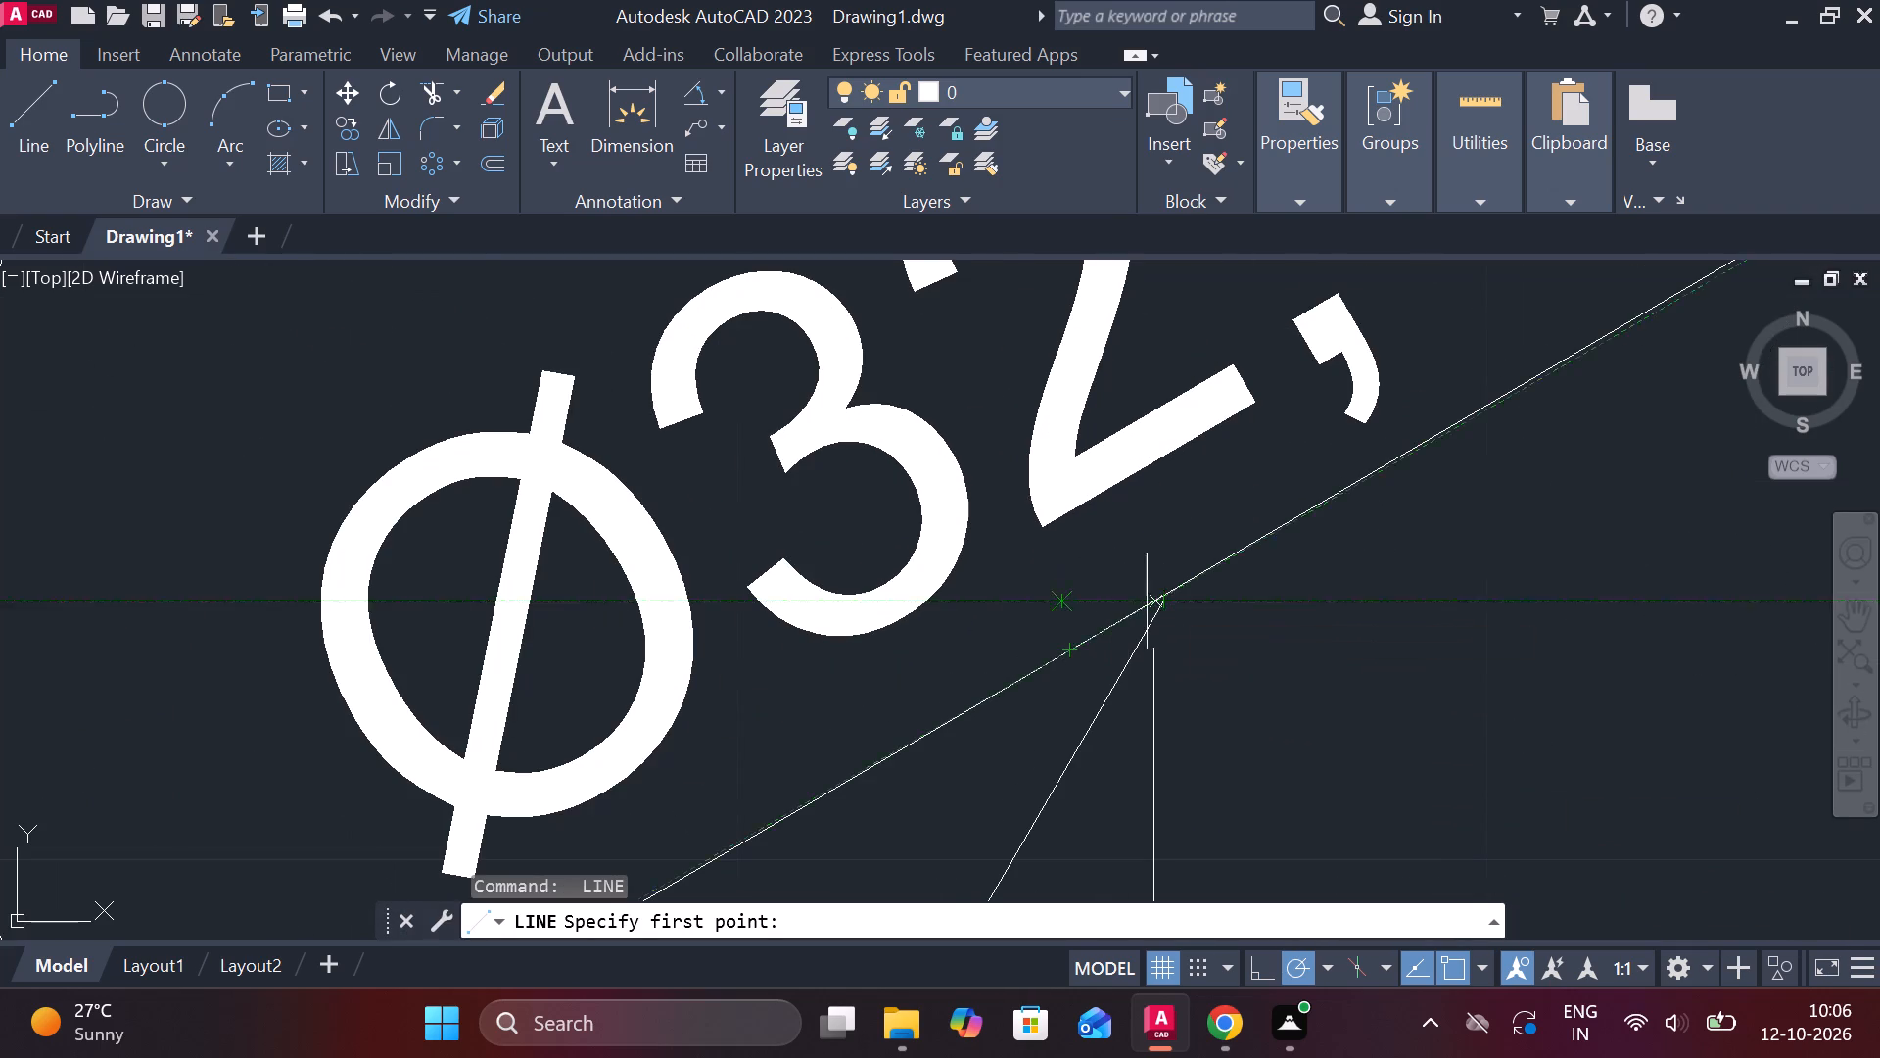
{"action": "scroll", "coordinate": [1149, 598], "scroll_direction": "up", "scroll_amount": 3}
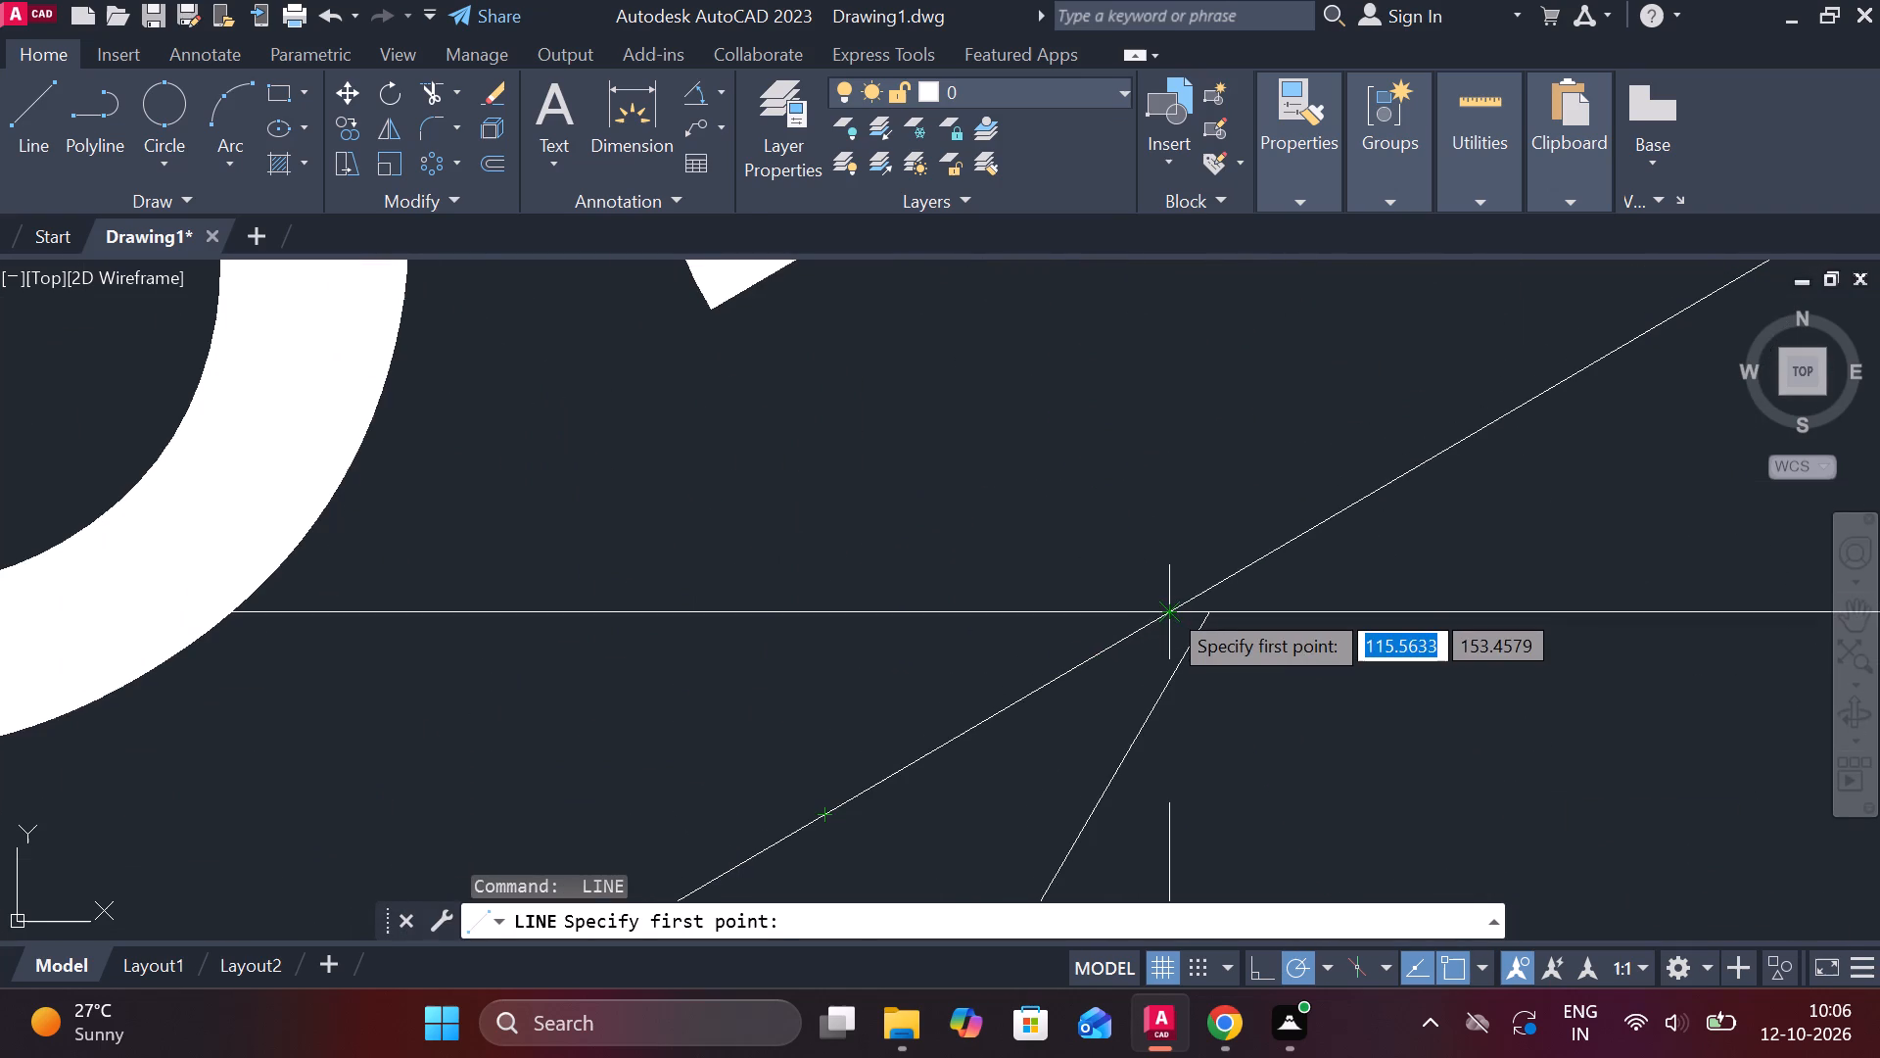
{"action": "left_click", "coordinate": [1166, 606]}
{"action": "scroll", "coordinate": [1137, 633], "scroll_direction": "down", "scroll_amount": 3}
{"action": "middle_click_drag", "start_coordinate": [1185, 649], "coordinate": [345, 482]}
{"action": "scroll", "coordinate": [624, 442], "scroll_direction": "down", "scroll_amount": 2}
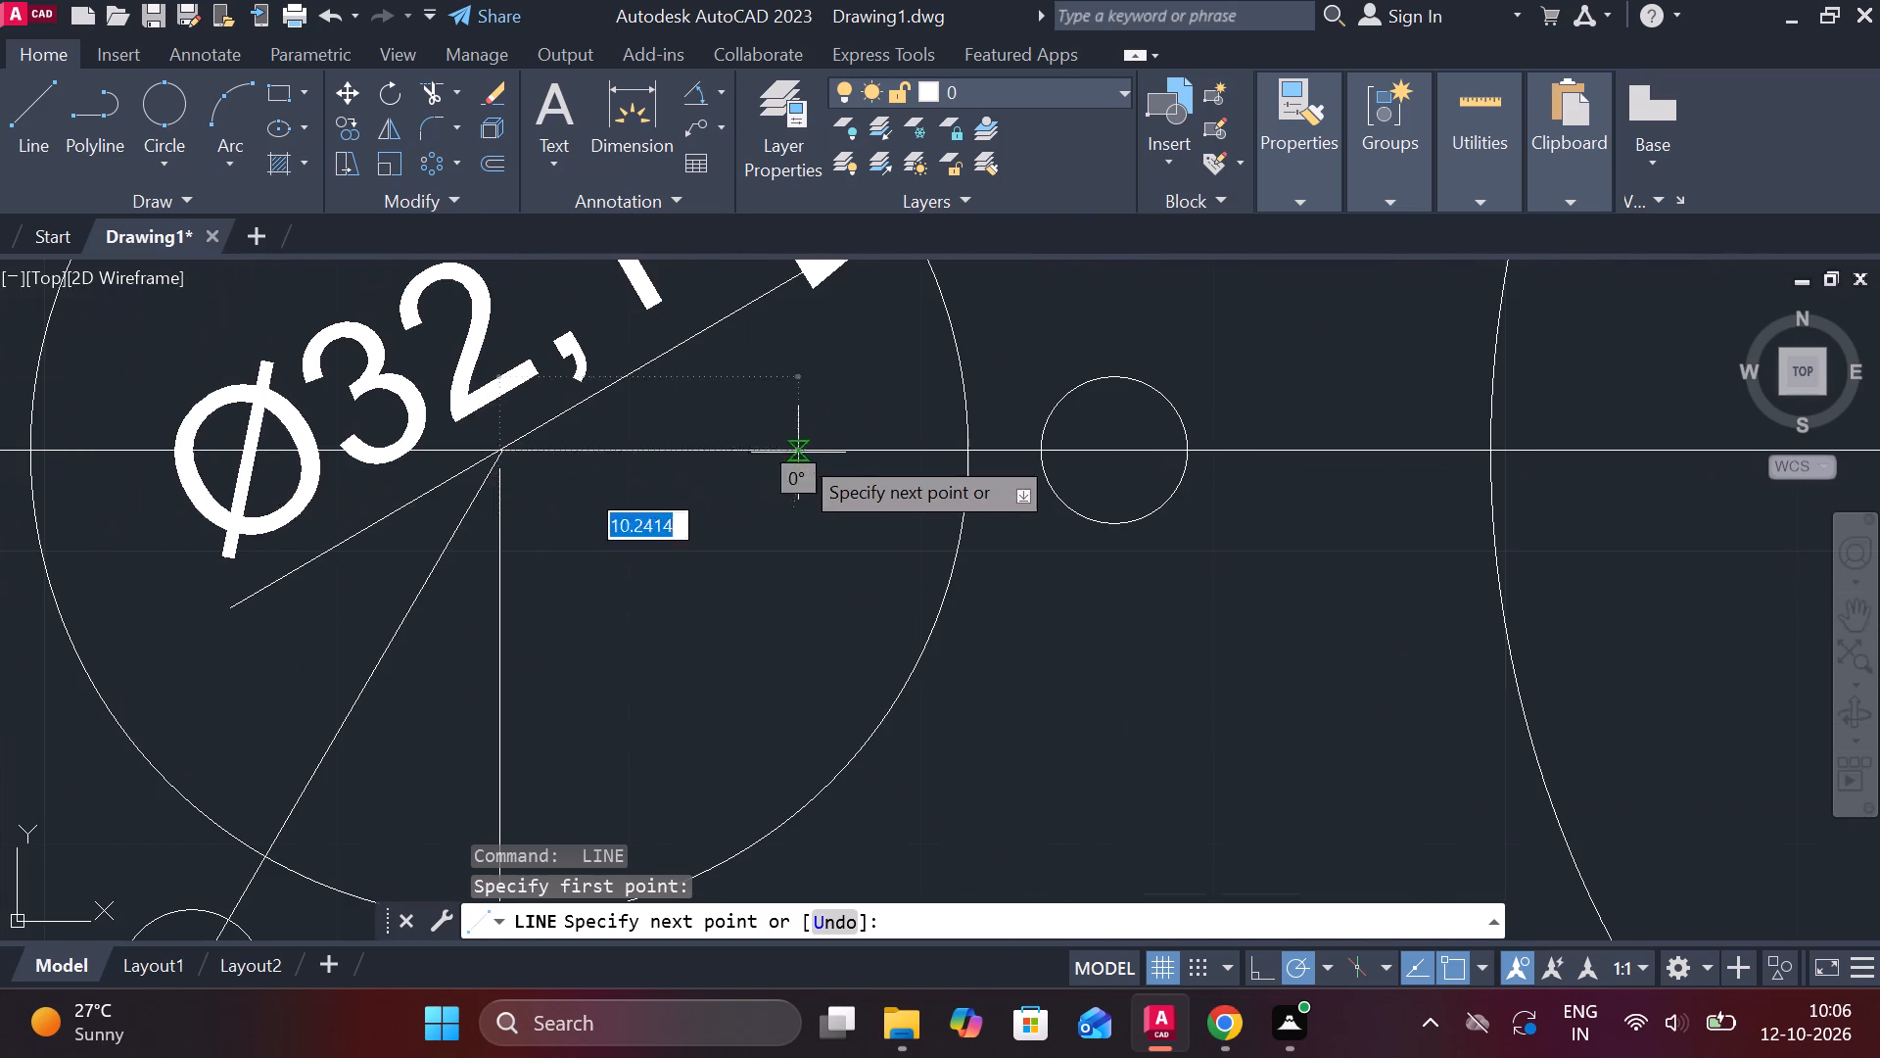
{"action": "scroll", "coordinate": [780, 442], "scroll_direction": "down", "scroll_amount": 2}
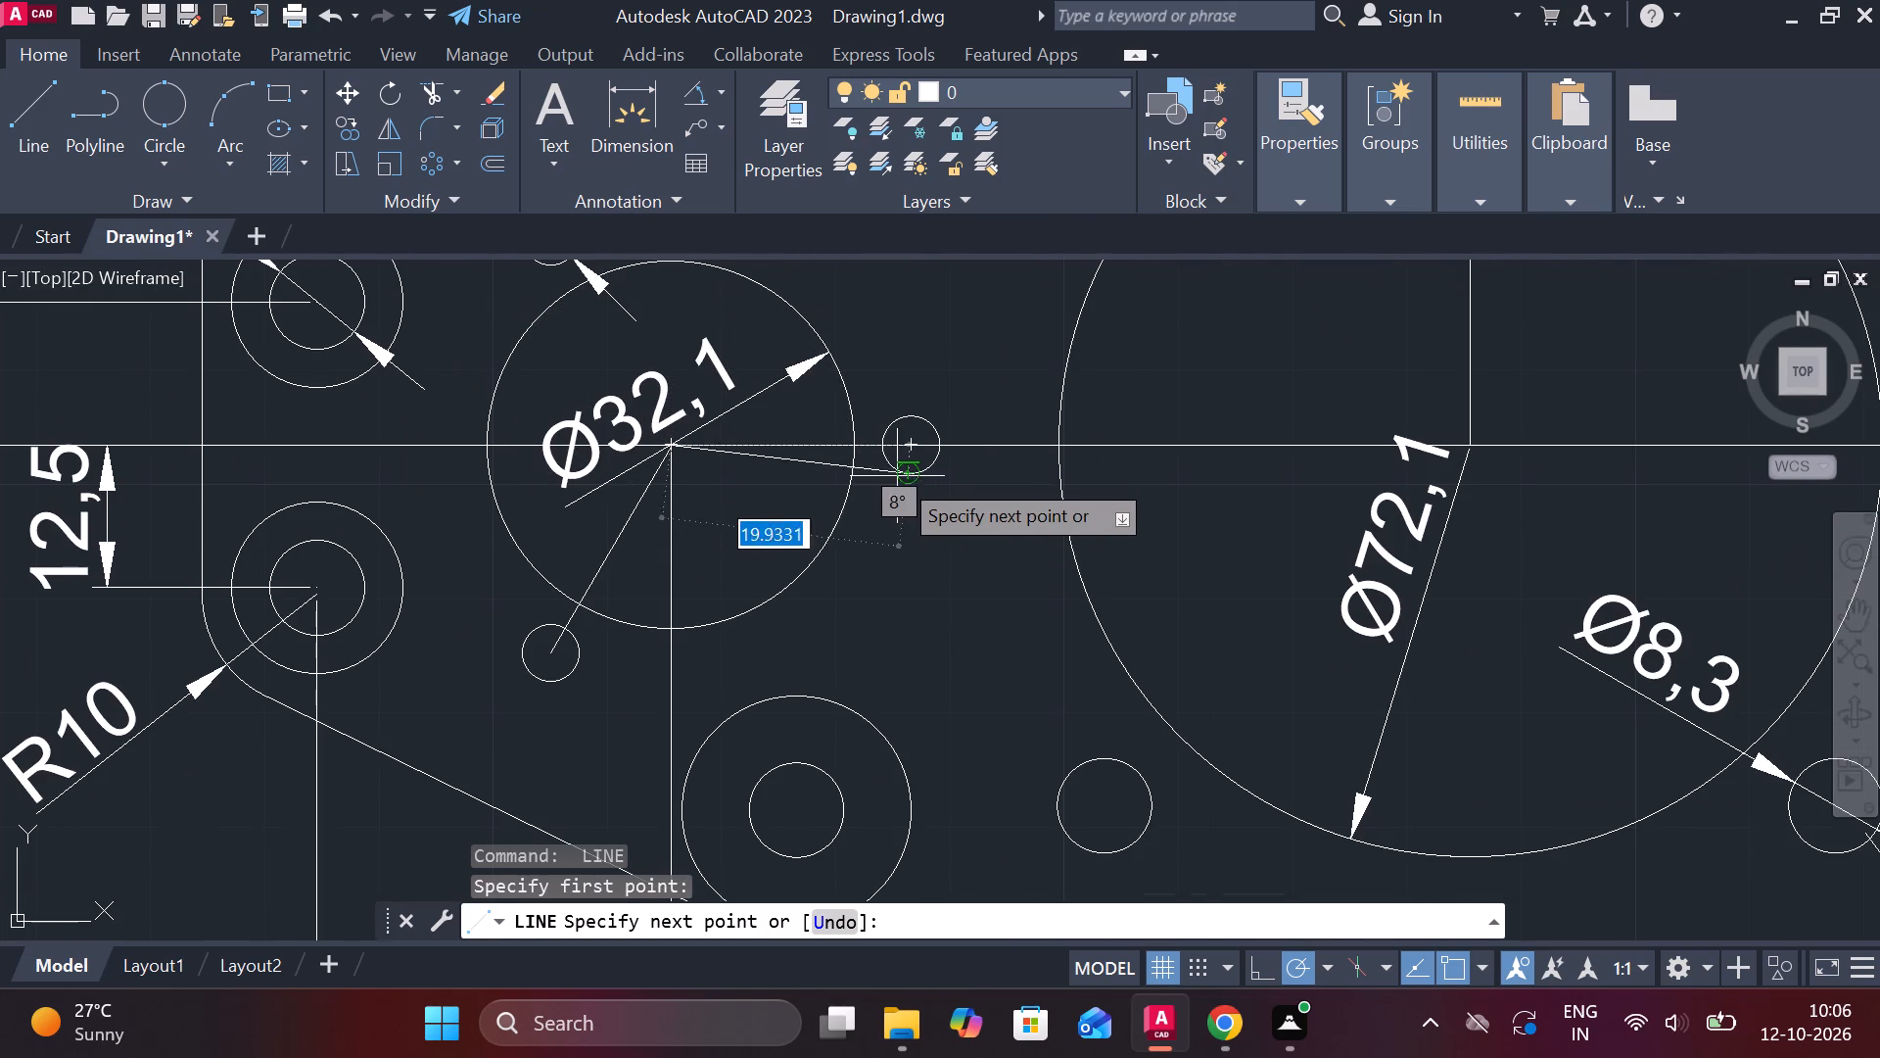
{"action": "left_click", "coordinate": [919, 438]}
{"action": "key", "text": "Escape"}
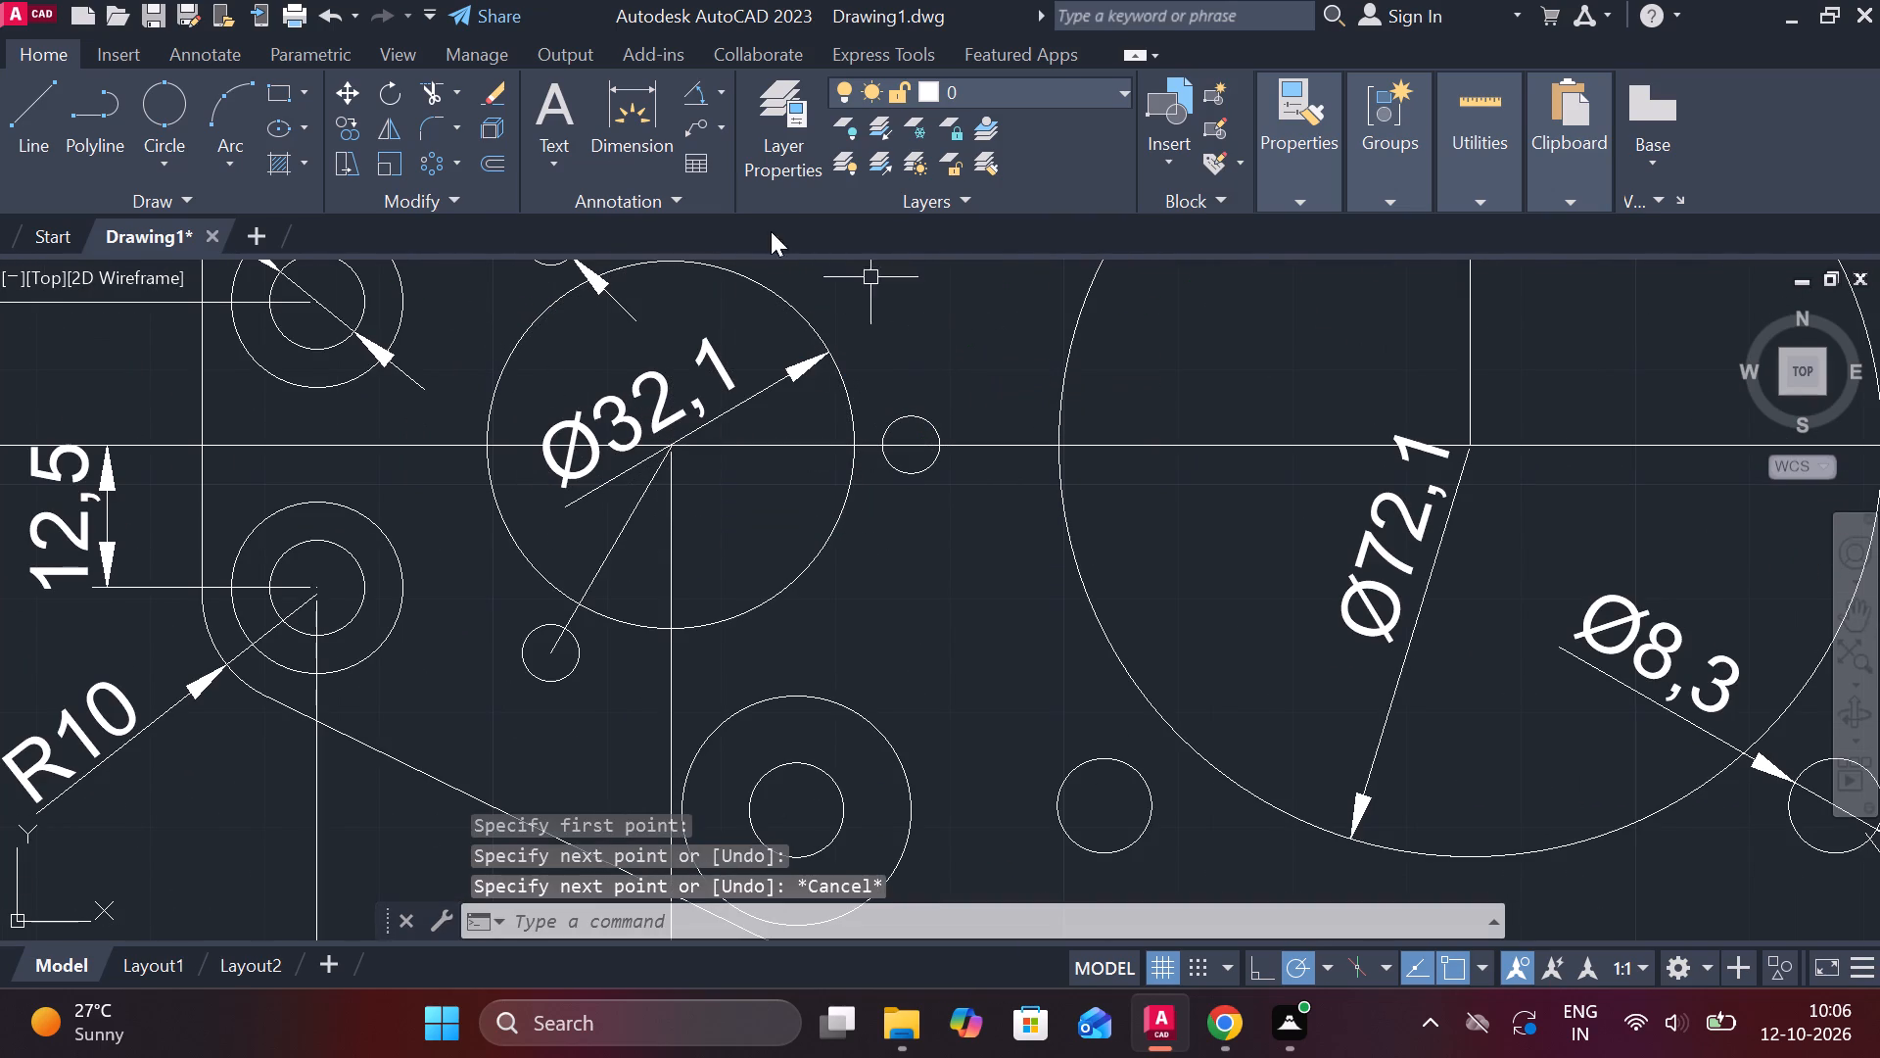
Add an angular dimension between the short horizontal line and the slanted line, with its arc just outside the Ø32.1 circle's lower right.
{"action": "left_click", "coordinate": [703, 95]}
{"action": "left_click", "coordinate": [804, 446]}
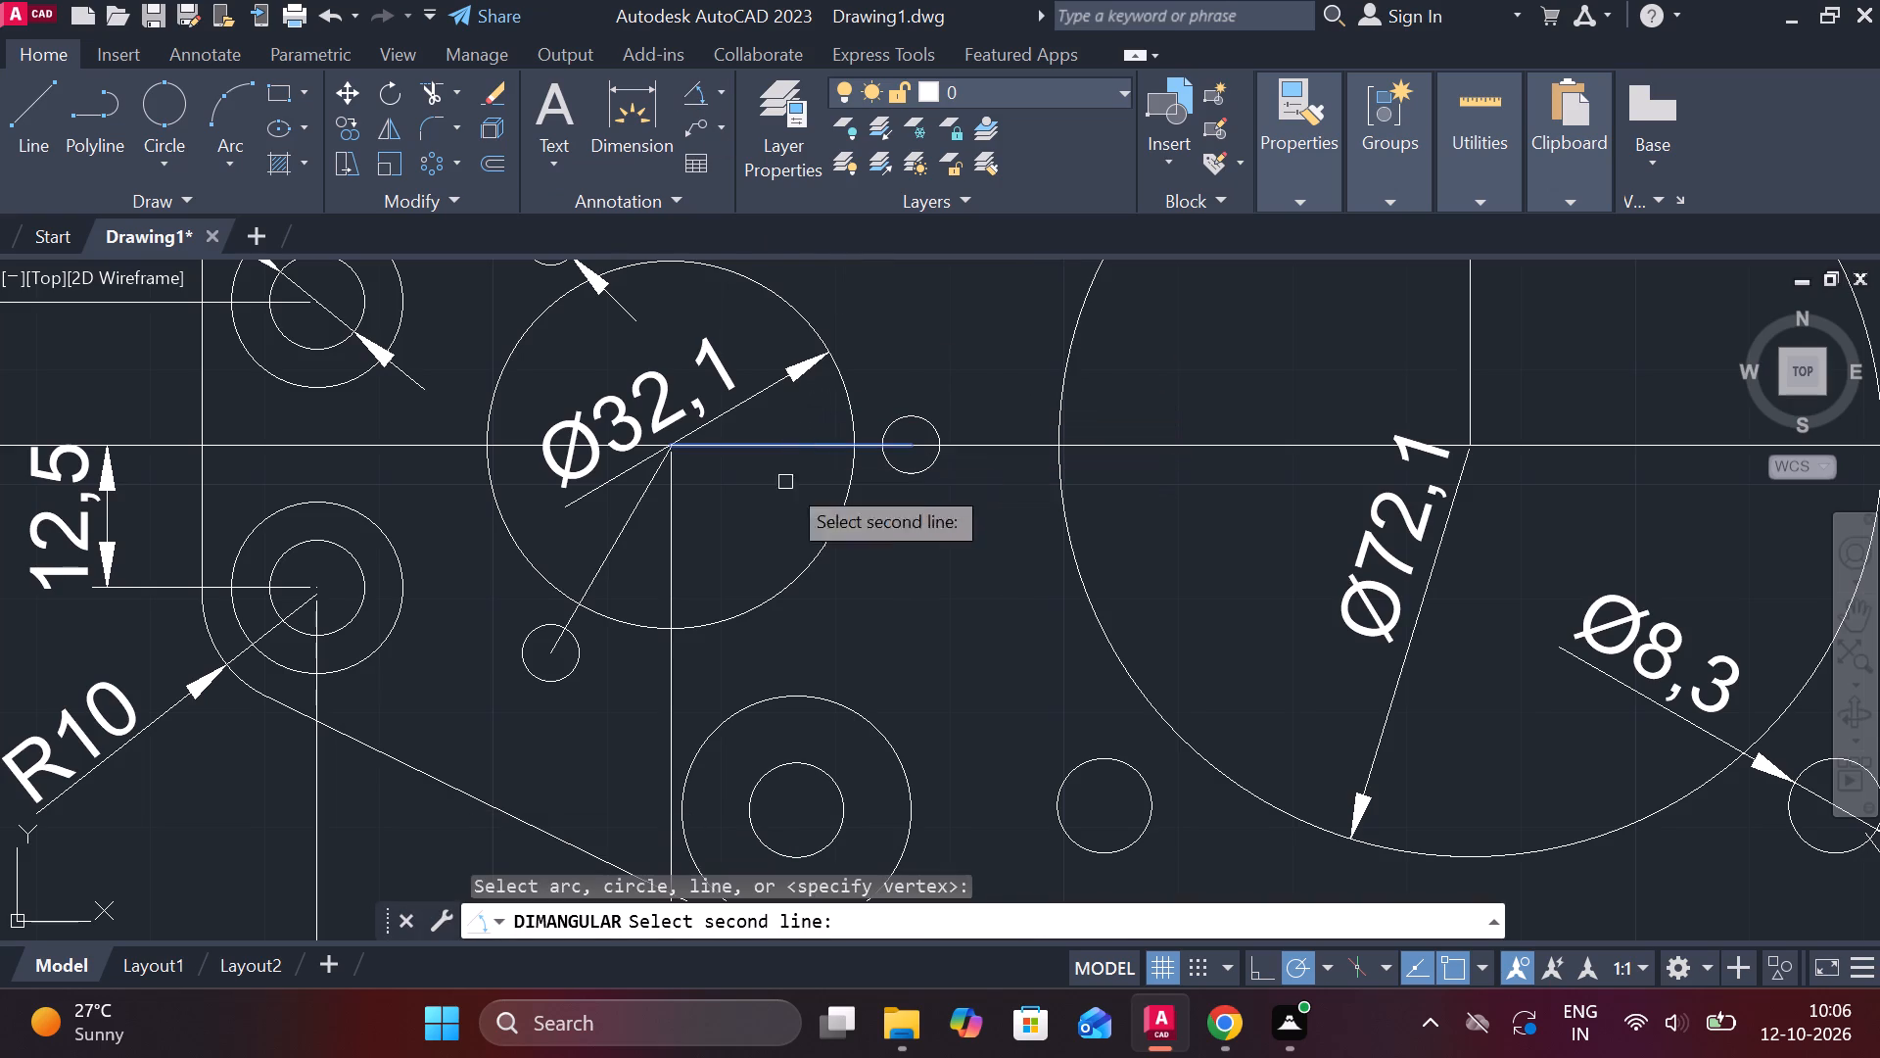
{"action": "left_click", "coordinate": [598, 573]}
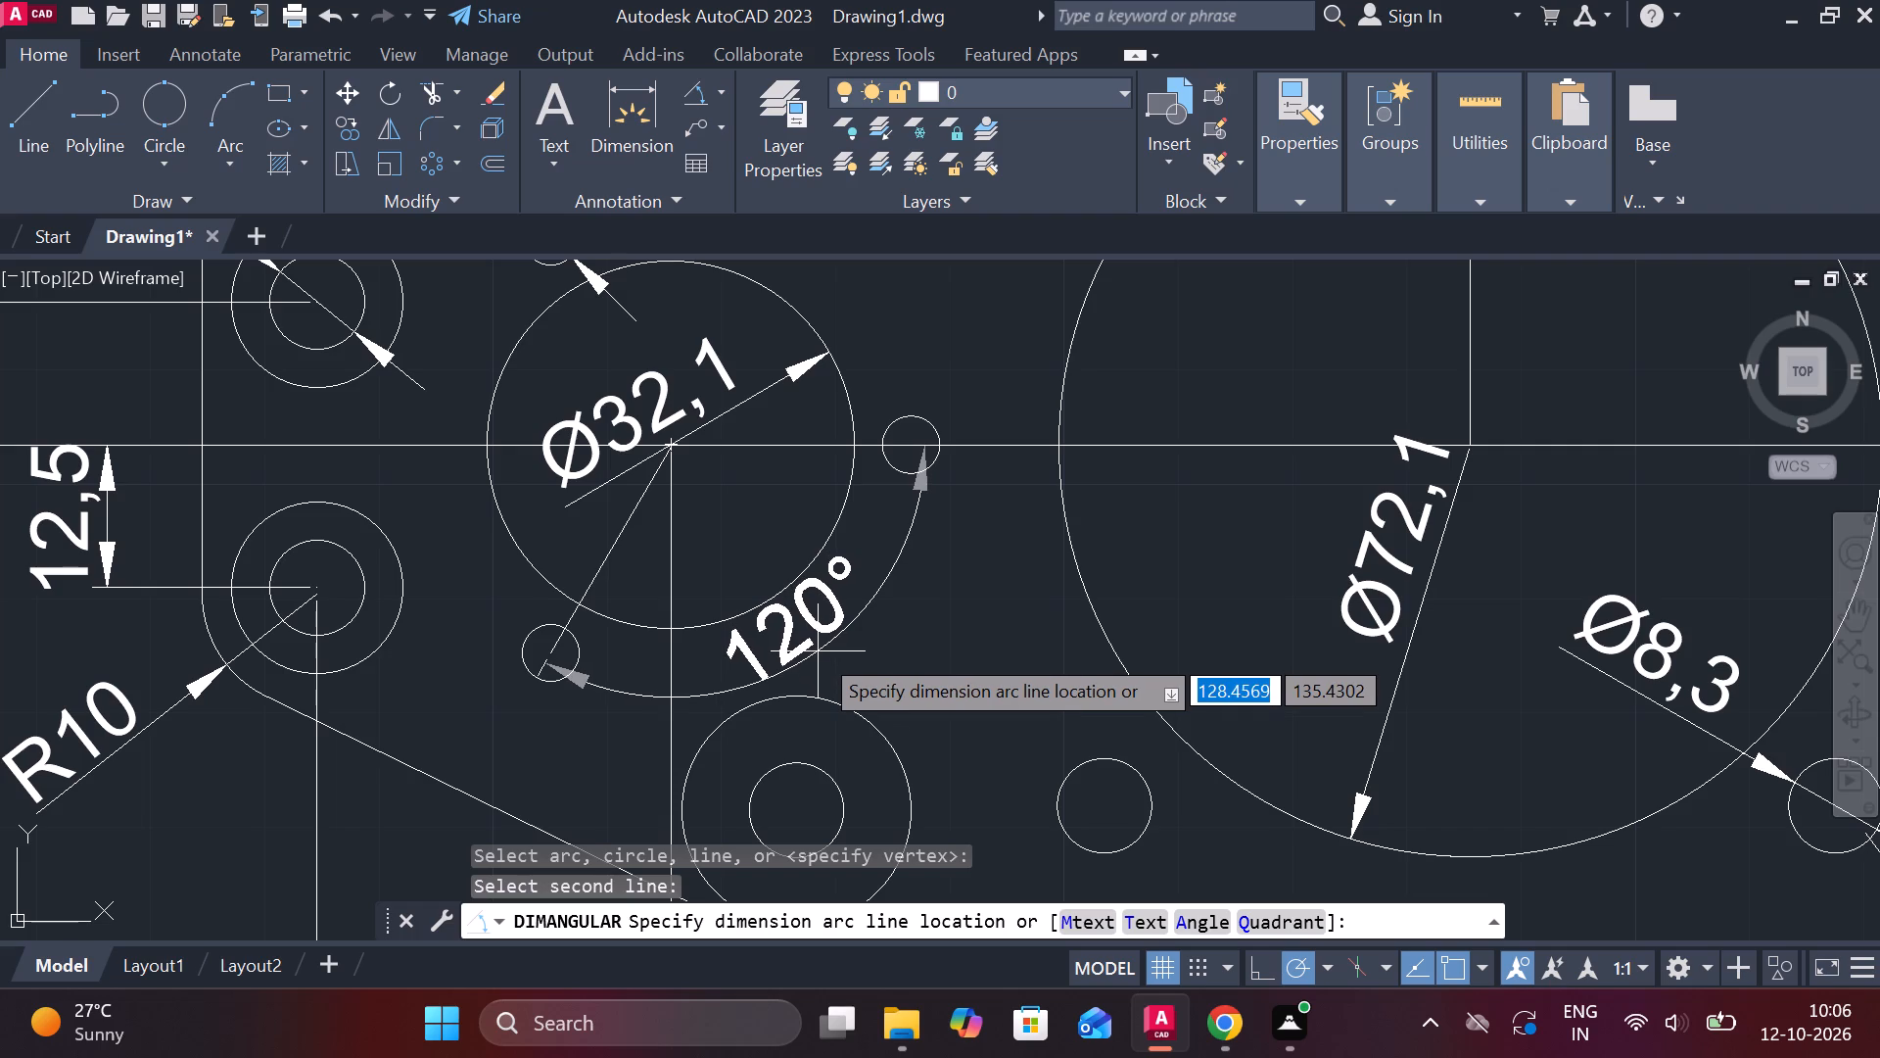
{"action": "double_click", "coordinate": [822, 655]}
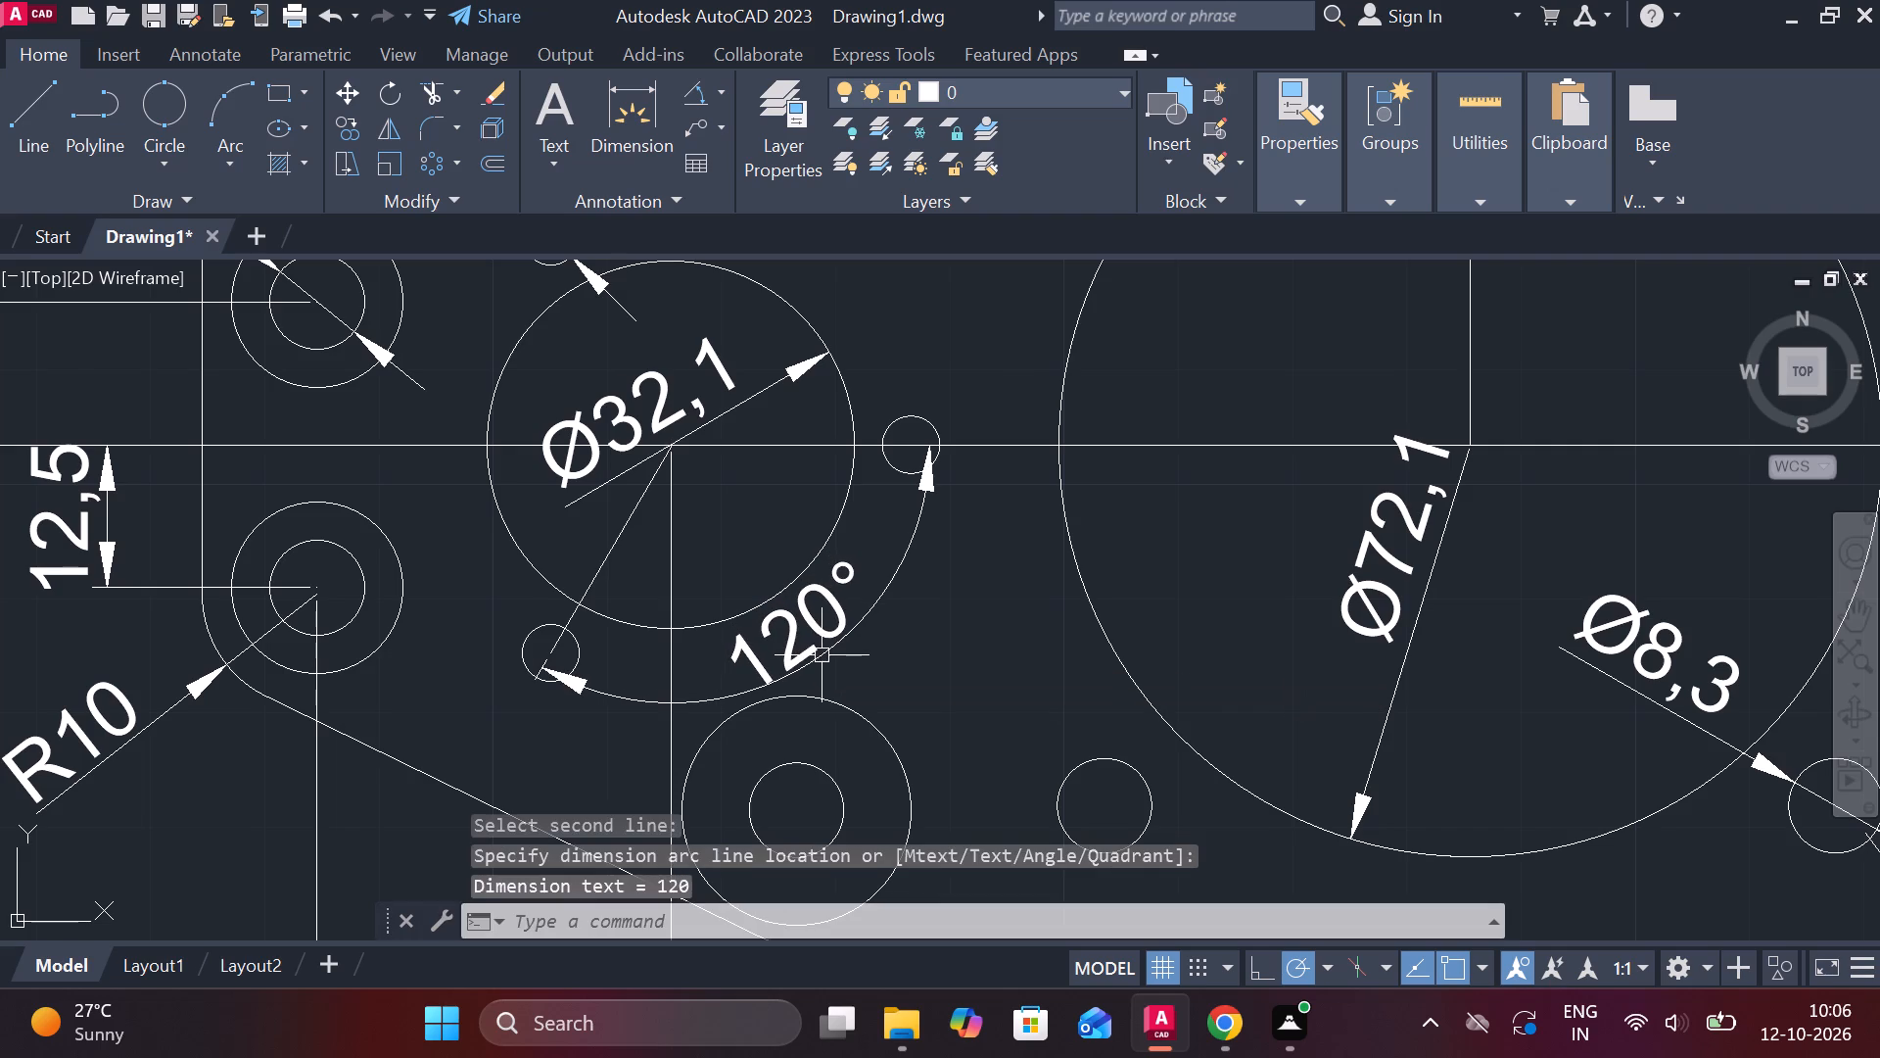
Add a horizontal linear dimension from the vertical centreline to the hole at the Ø72.1 circle's upper right, level with the neighbouring 32 dimension.
{"action": "scroll", "coordinate": [904, 573], "scroll_direction": "down", "scroll_amount": 2}
{"action": "scroll", "coordinate": [649, 573], "scroll_direction": "down", "scroll_amount": 1}
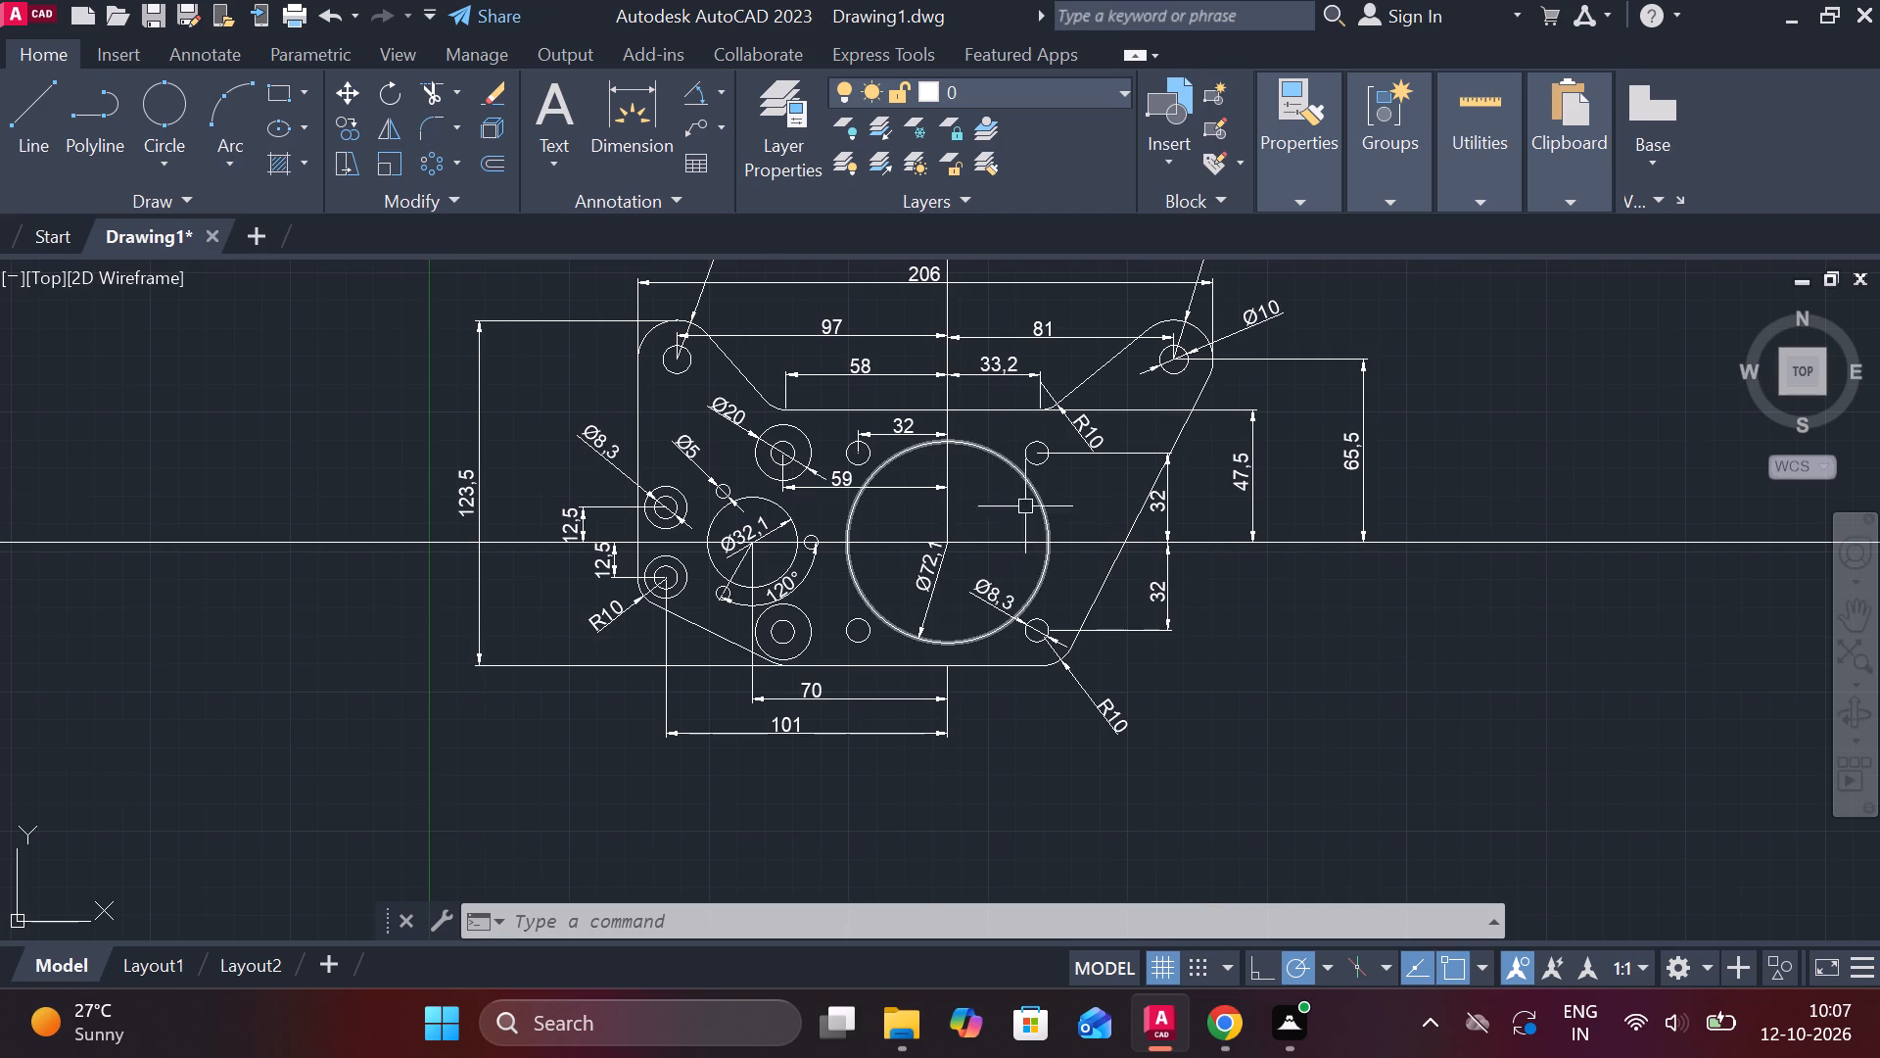
{"action": "scroll", "coordinate": [989, 425], "scroll_direction": "up", "scroll_amount": 2}
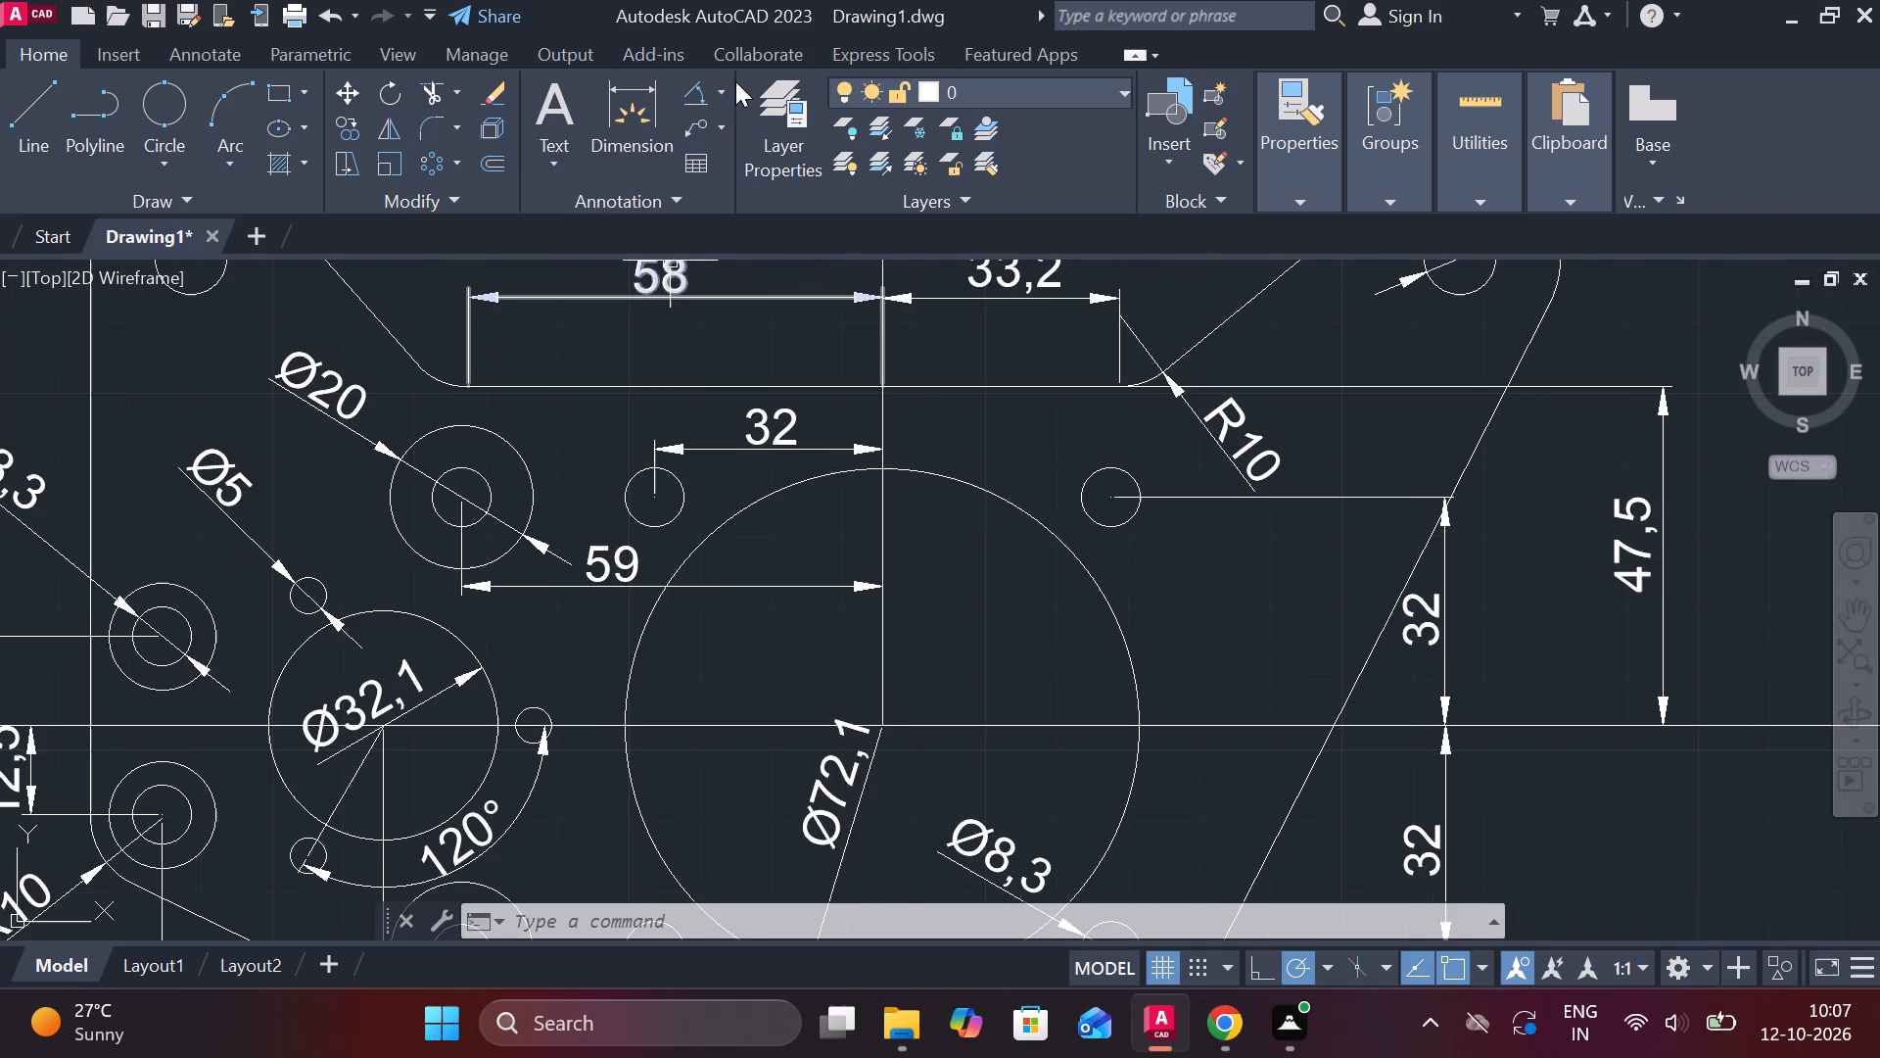
{"action": "left_click", "coordinate": [735, 81]}
{"action": "left_click", "coordinate": [716, 94]}
{"action": "left_click", "coordinate": [740, 148]}
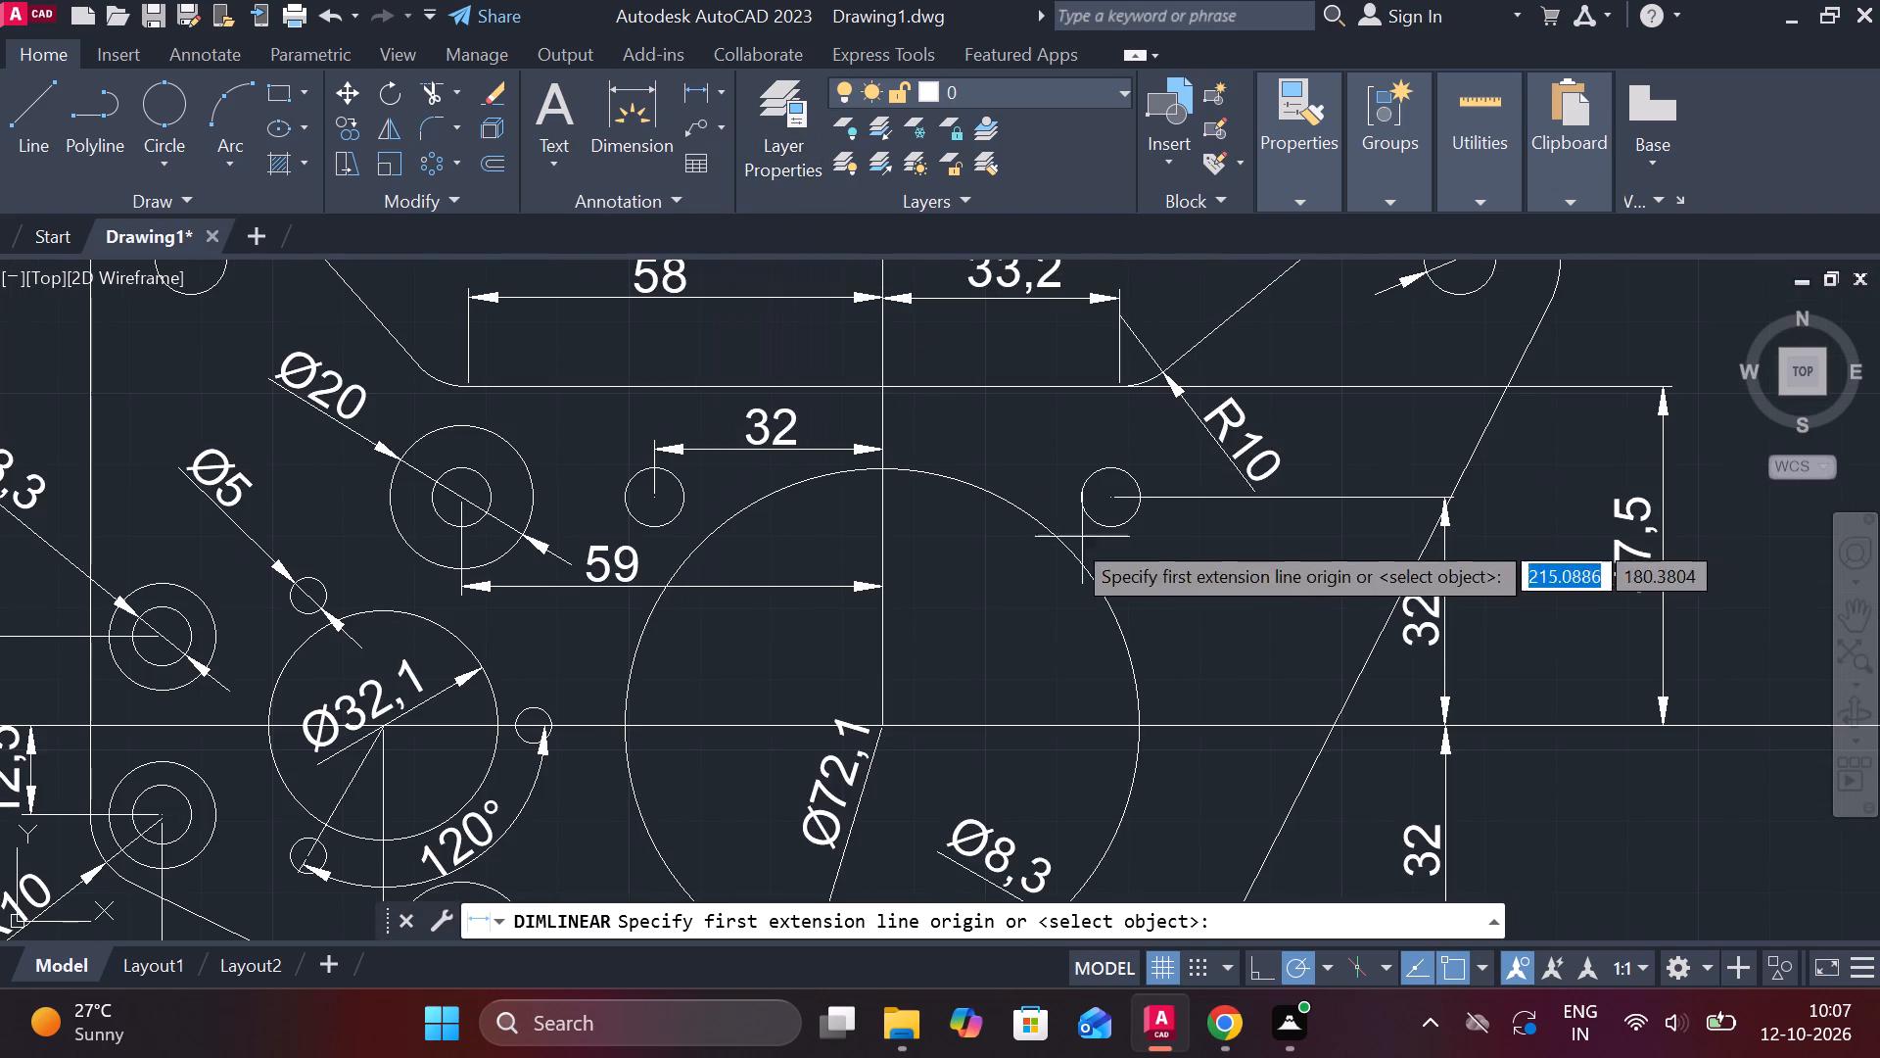
{"action": "left_click", "coordinate": [881, 412]}
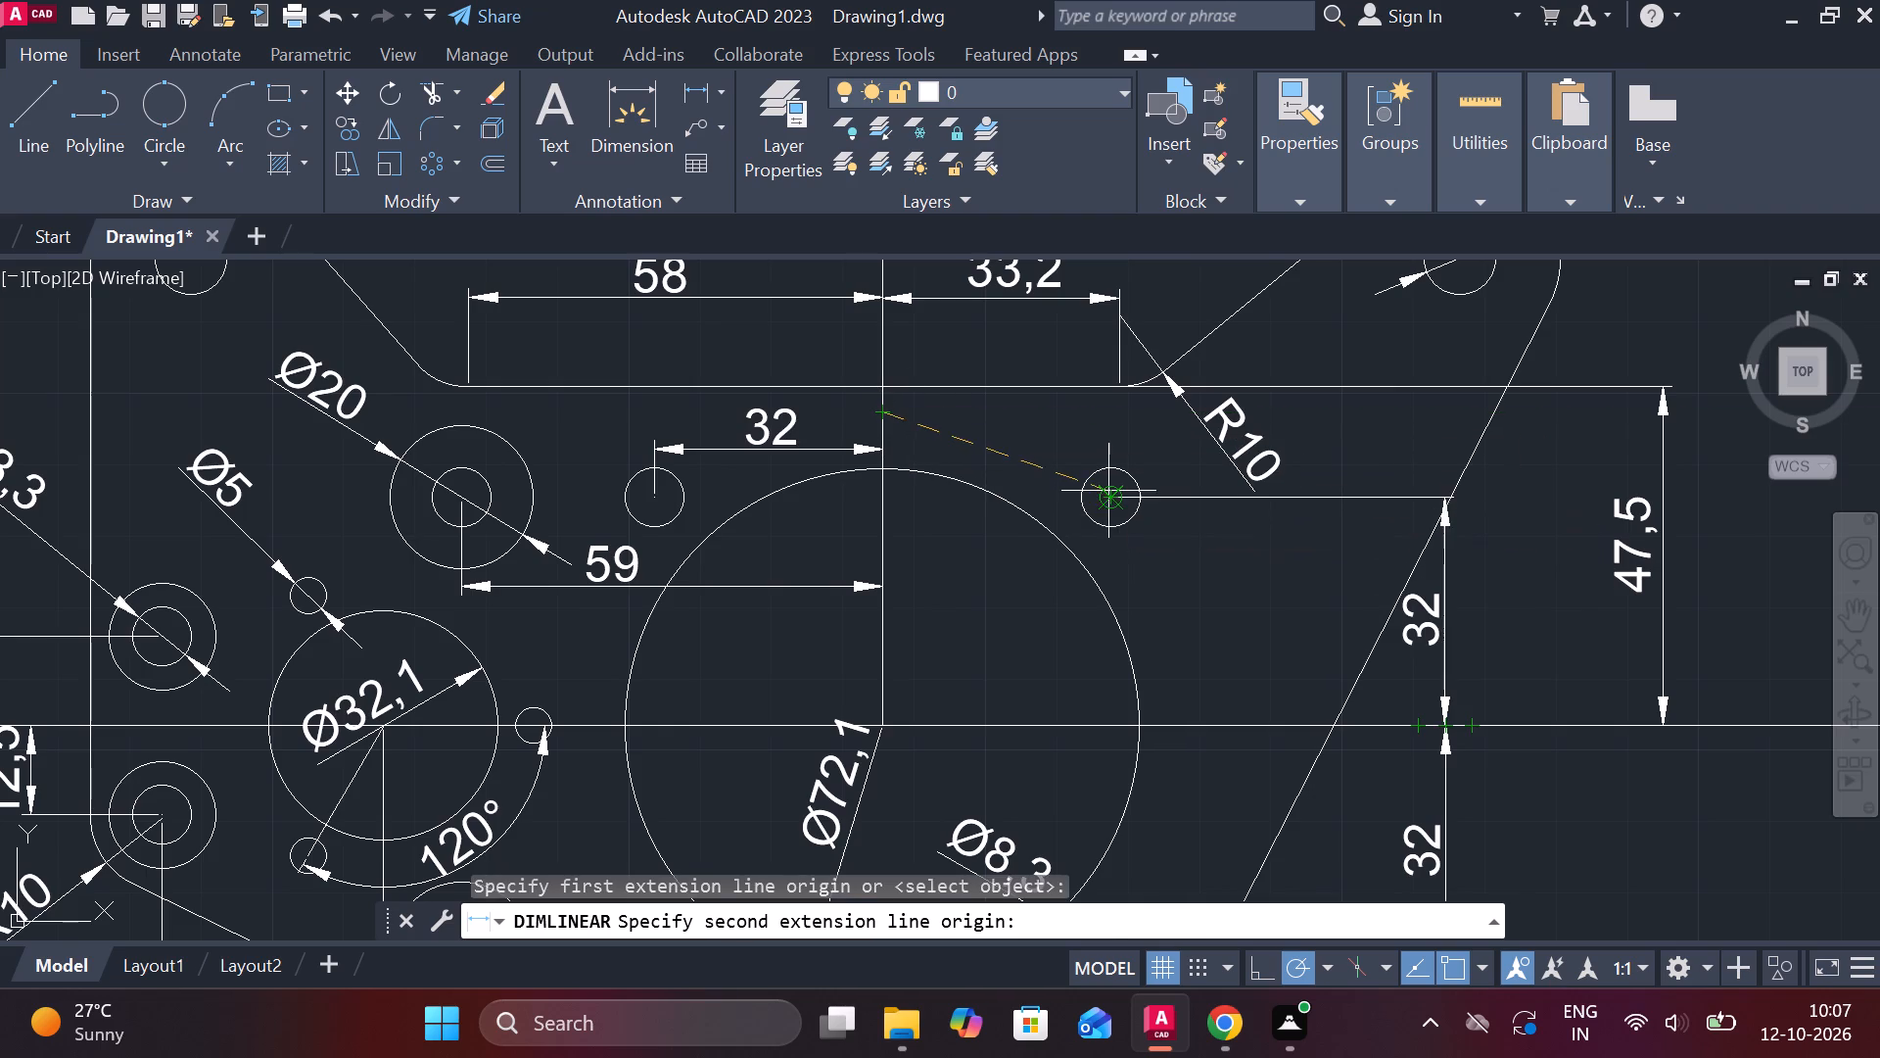
{"action": "left_click", "coordinate": [1108, 491]}
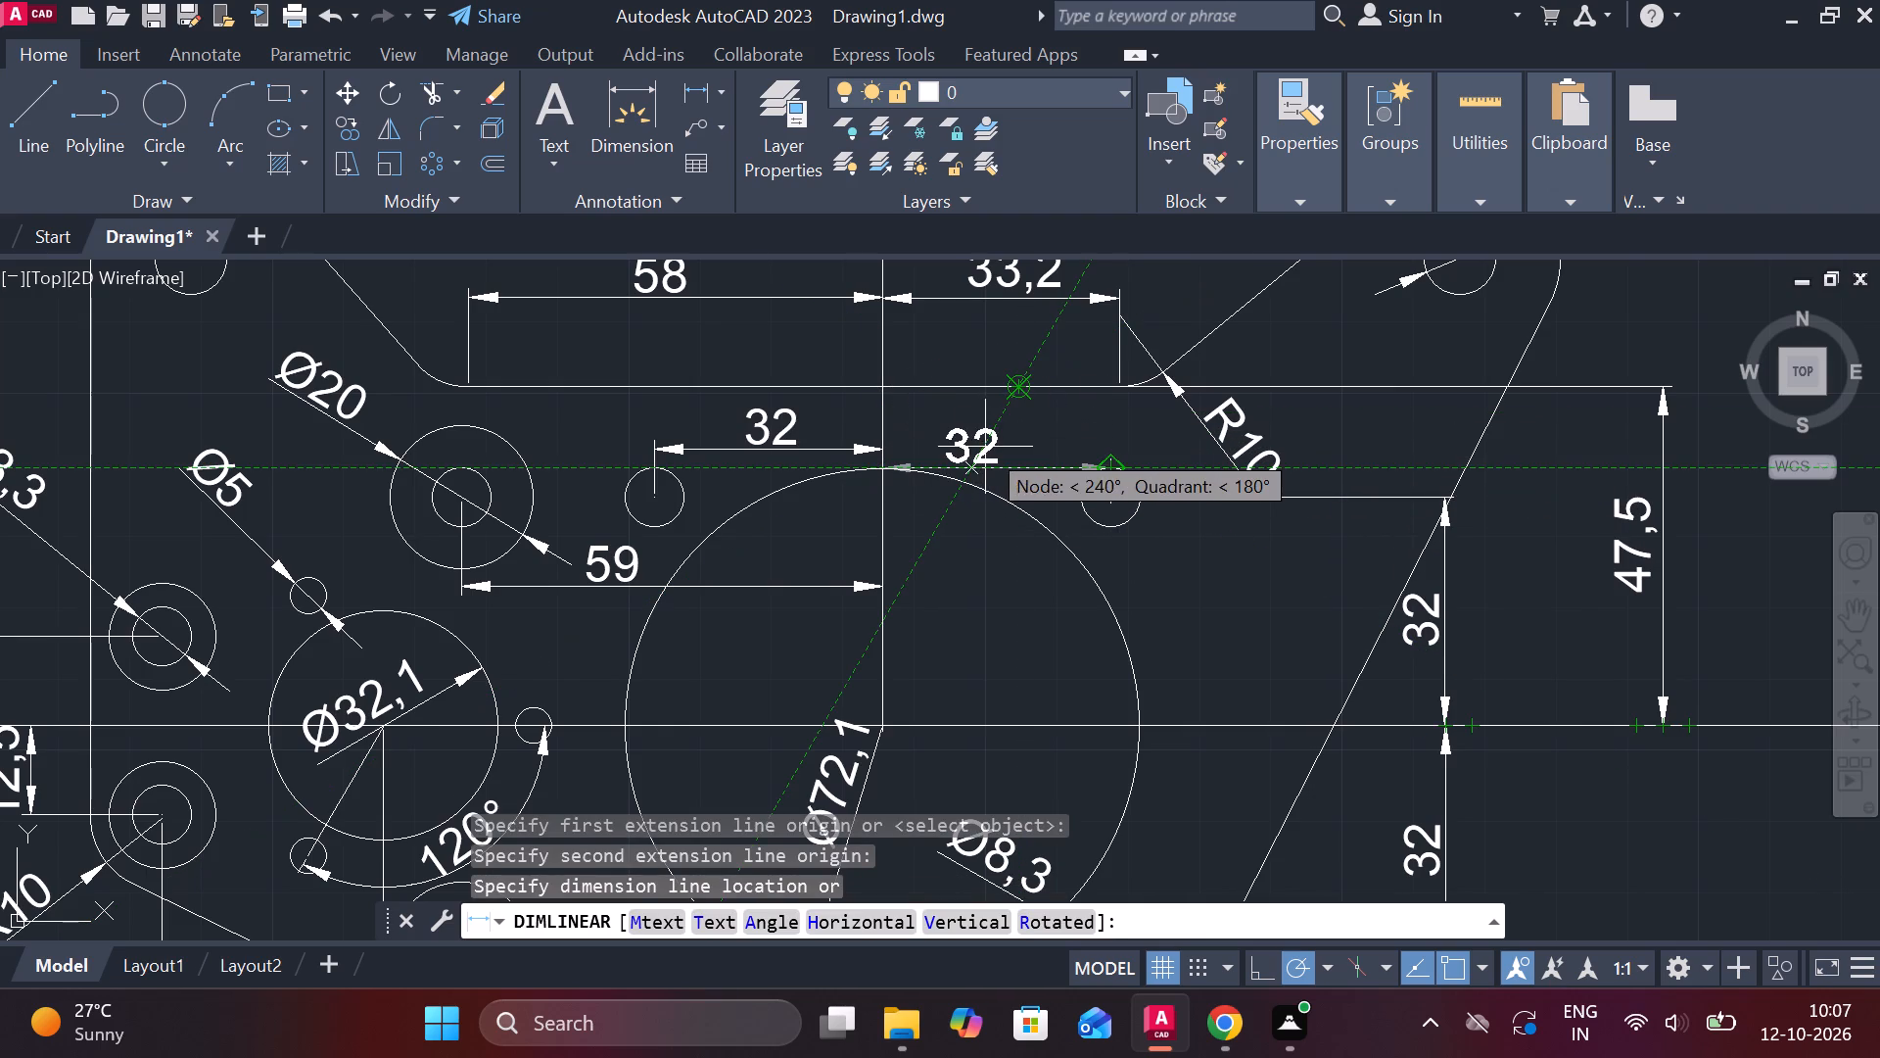
{"action": "scroll", "coordinate": [1032, 446], "scroll_direction": "up", "scroll_amount": 3}
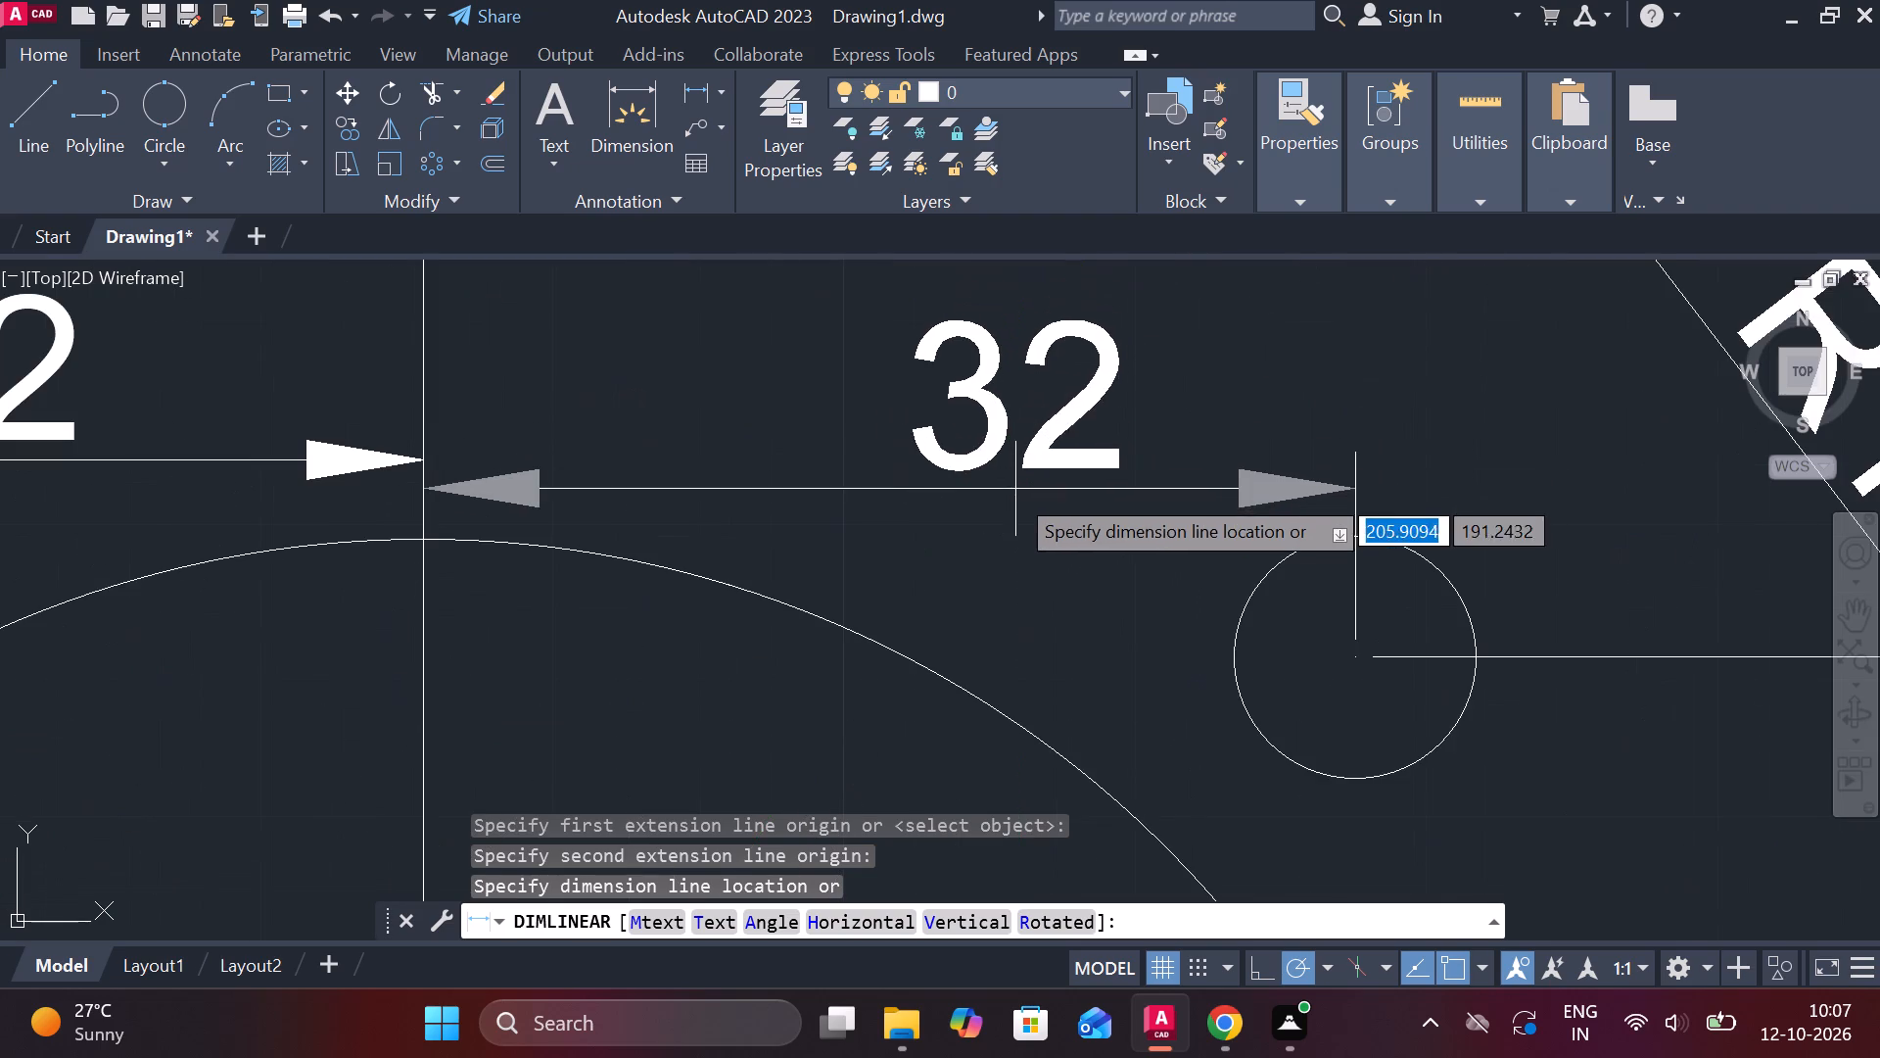
{"action": "left_click", "coordinate": [933, 460]}
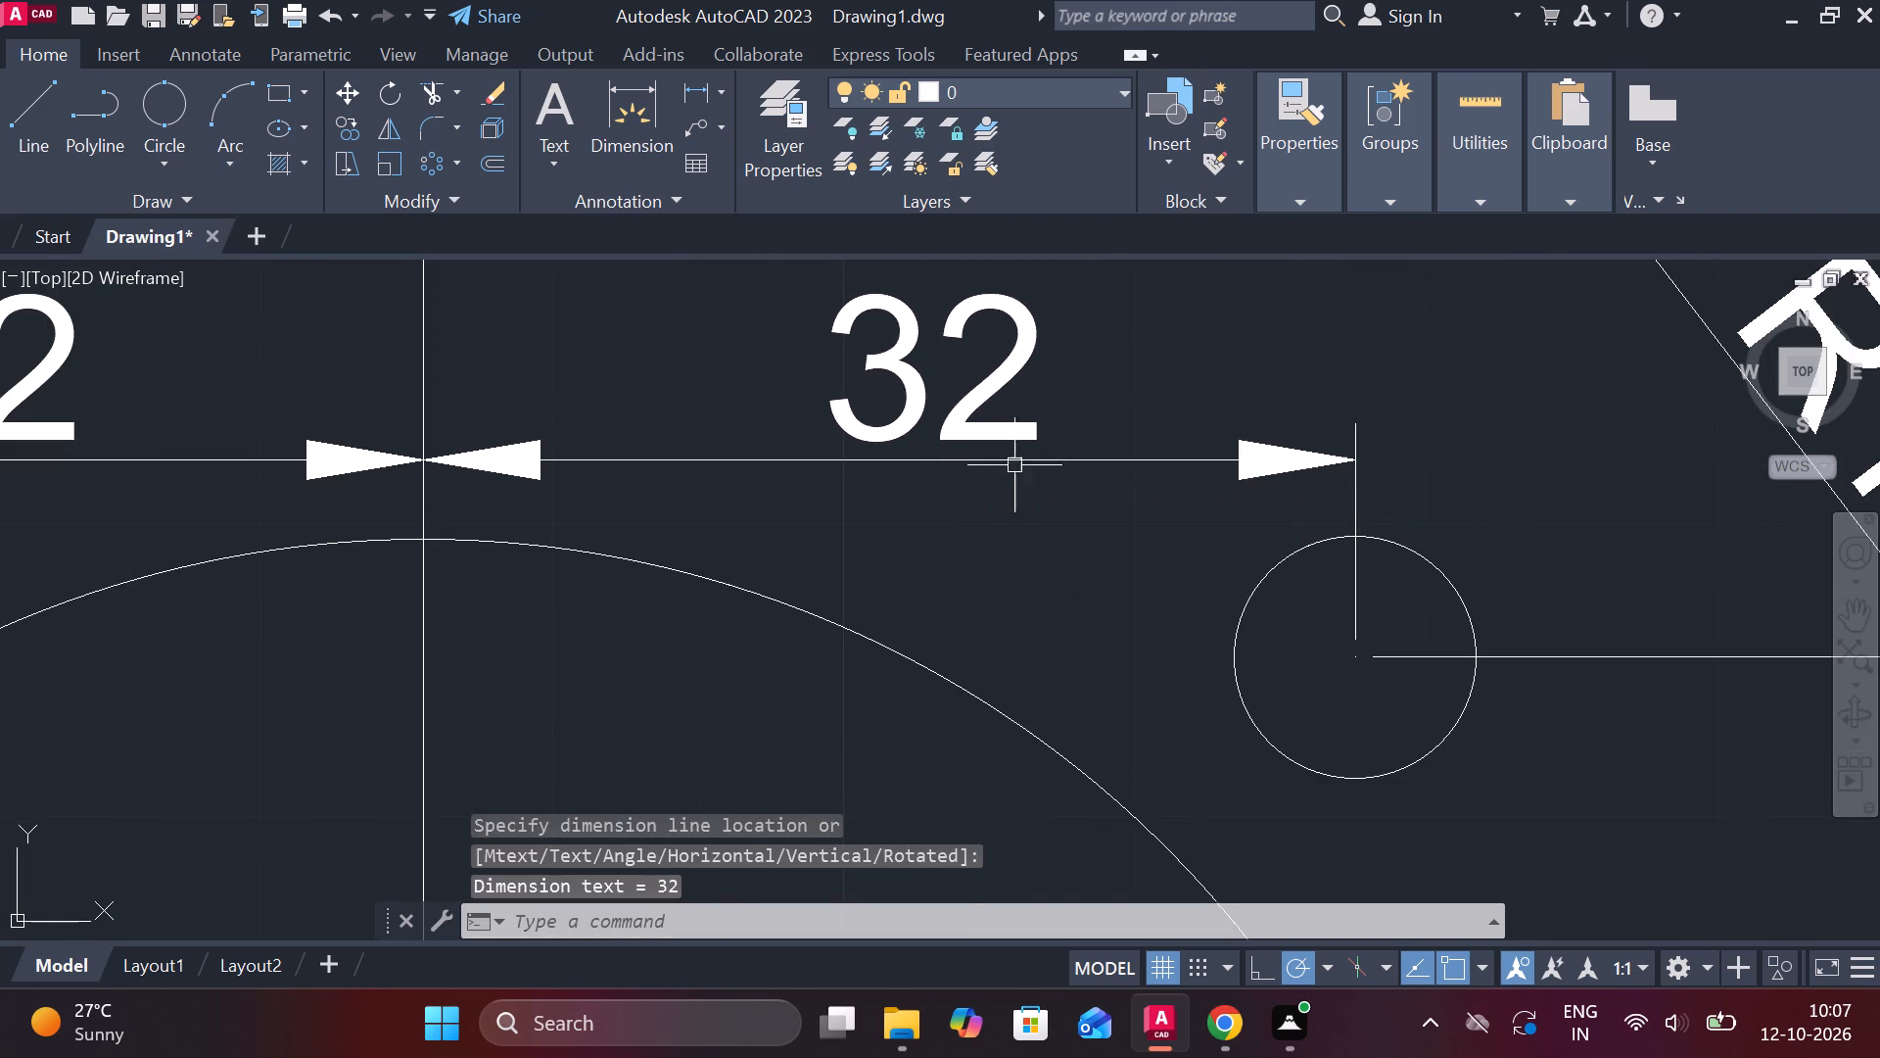
Trim the overhanging ends of the long horizontal centreline on both sides of the lower plate view.
{"action": "scroll", "coordinate": [1070, 461], "scroll_direction": "down", "scroll_amount": 4}
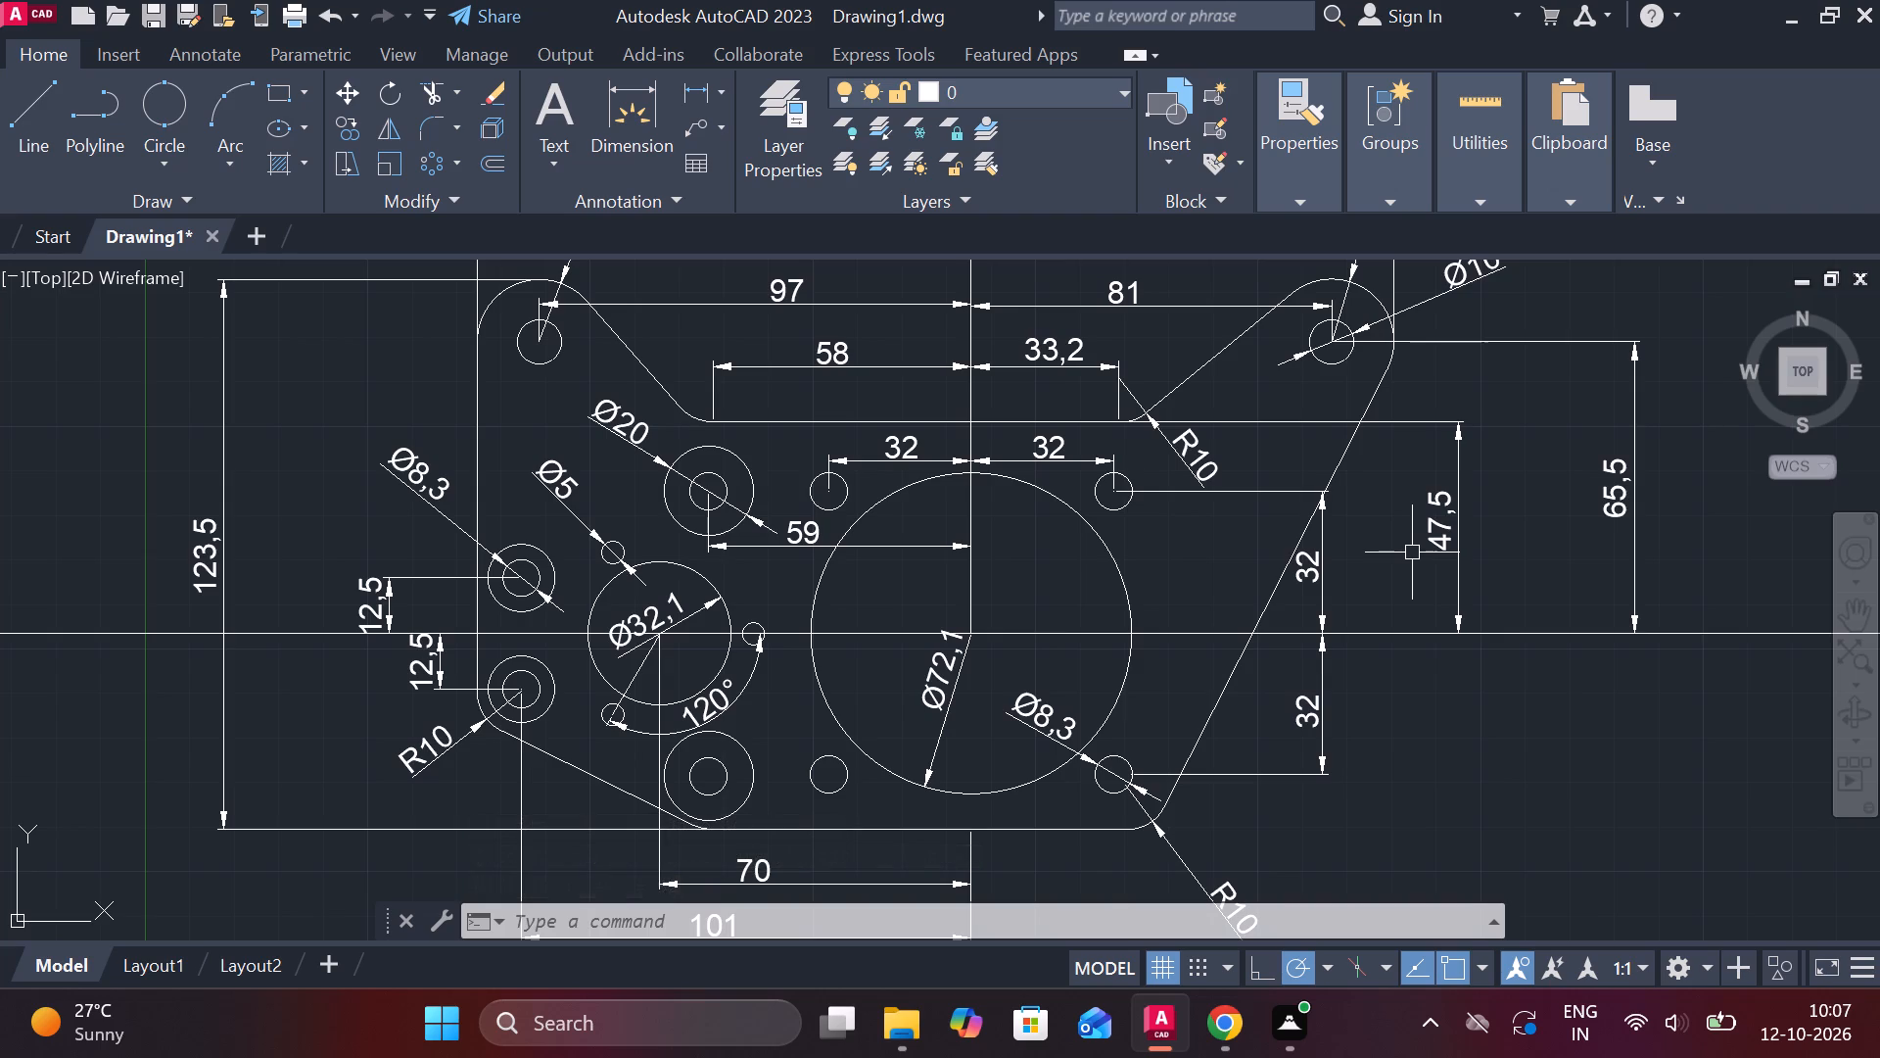
{"action": "scroll", "coordinate": [1435, 553], "scroll_direction": "down", "scroll_amount": 1}
{"action": "middle_click_drag", "start_coordinate": [1176, 332], "coordinate": [1118, 513]}
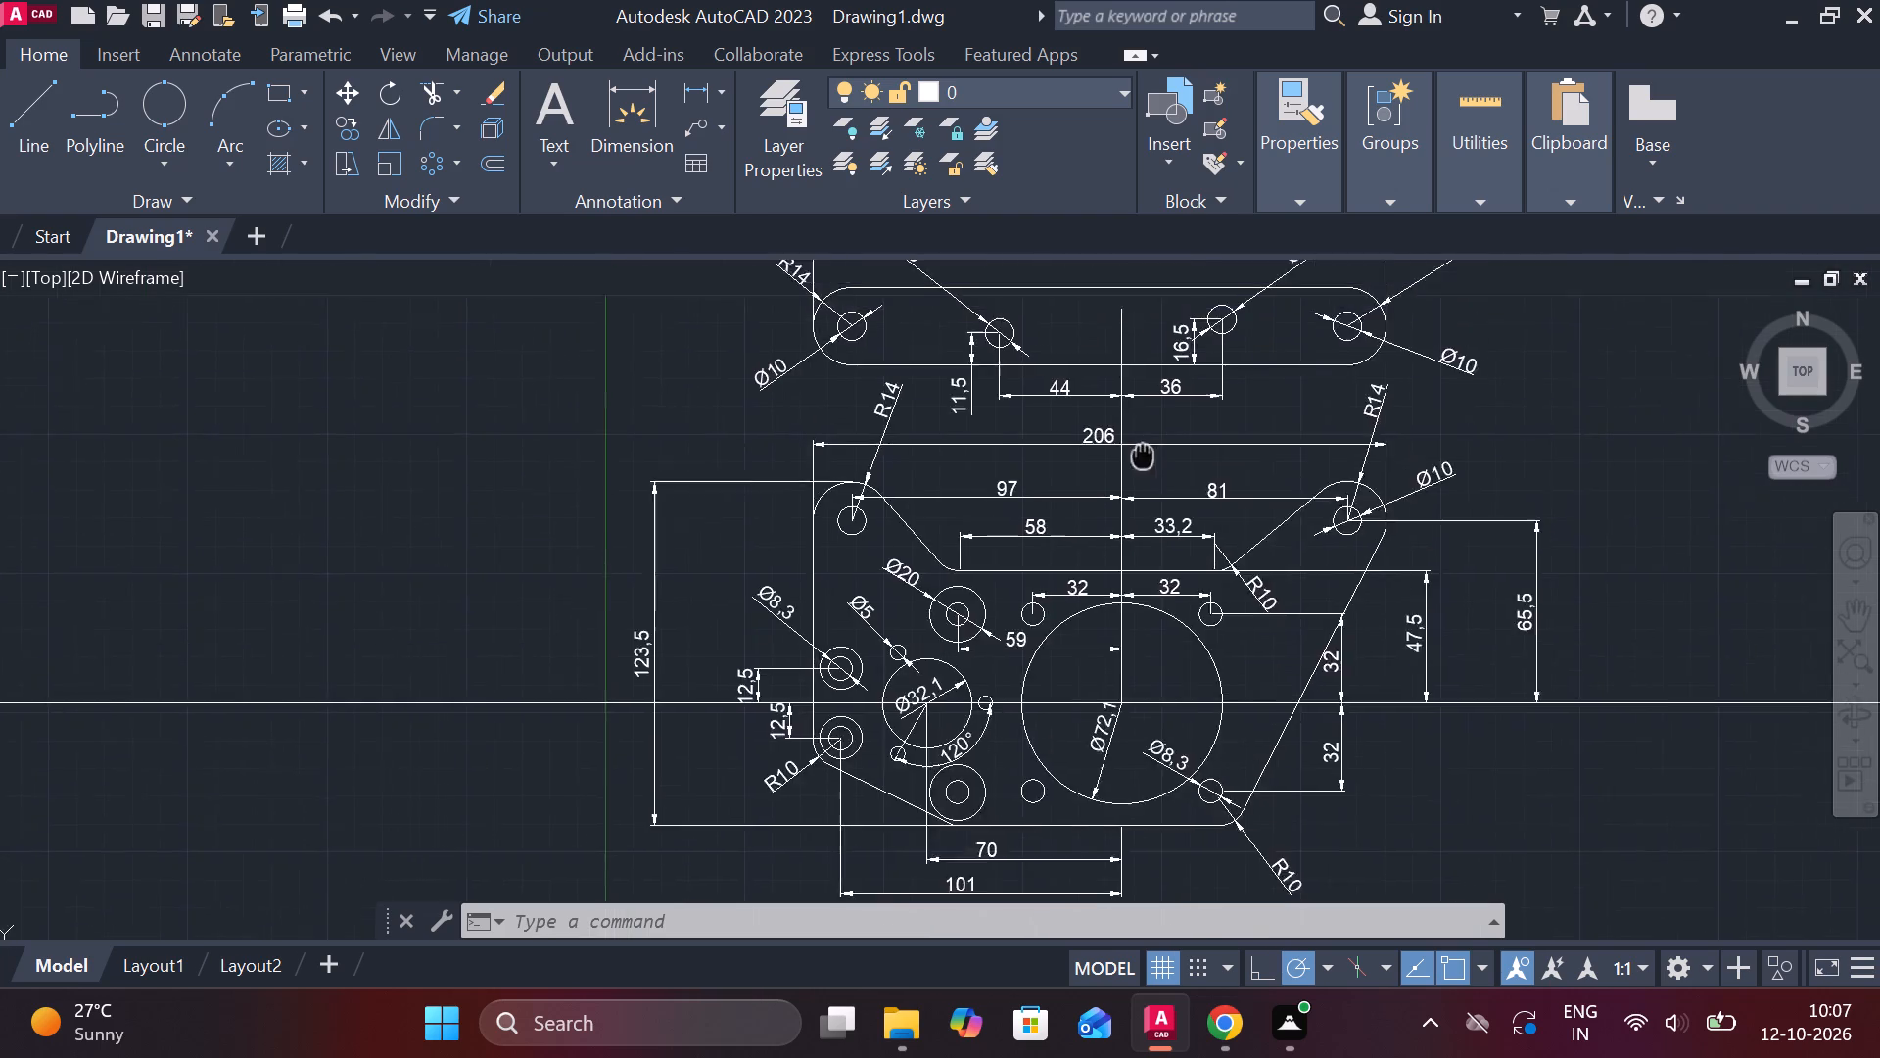
{"action": "middle_click_drag", "start_coordinate": [1118, 513], "coordinate": [1114, 531]}
{"action": "scroll", "coordinate": [1088, 561], "scroll_direction": "up", "scroll_amount": 1}
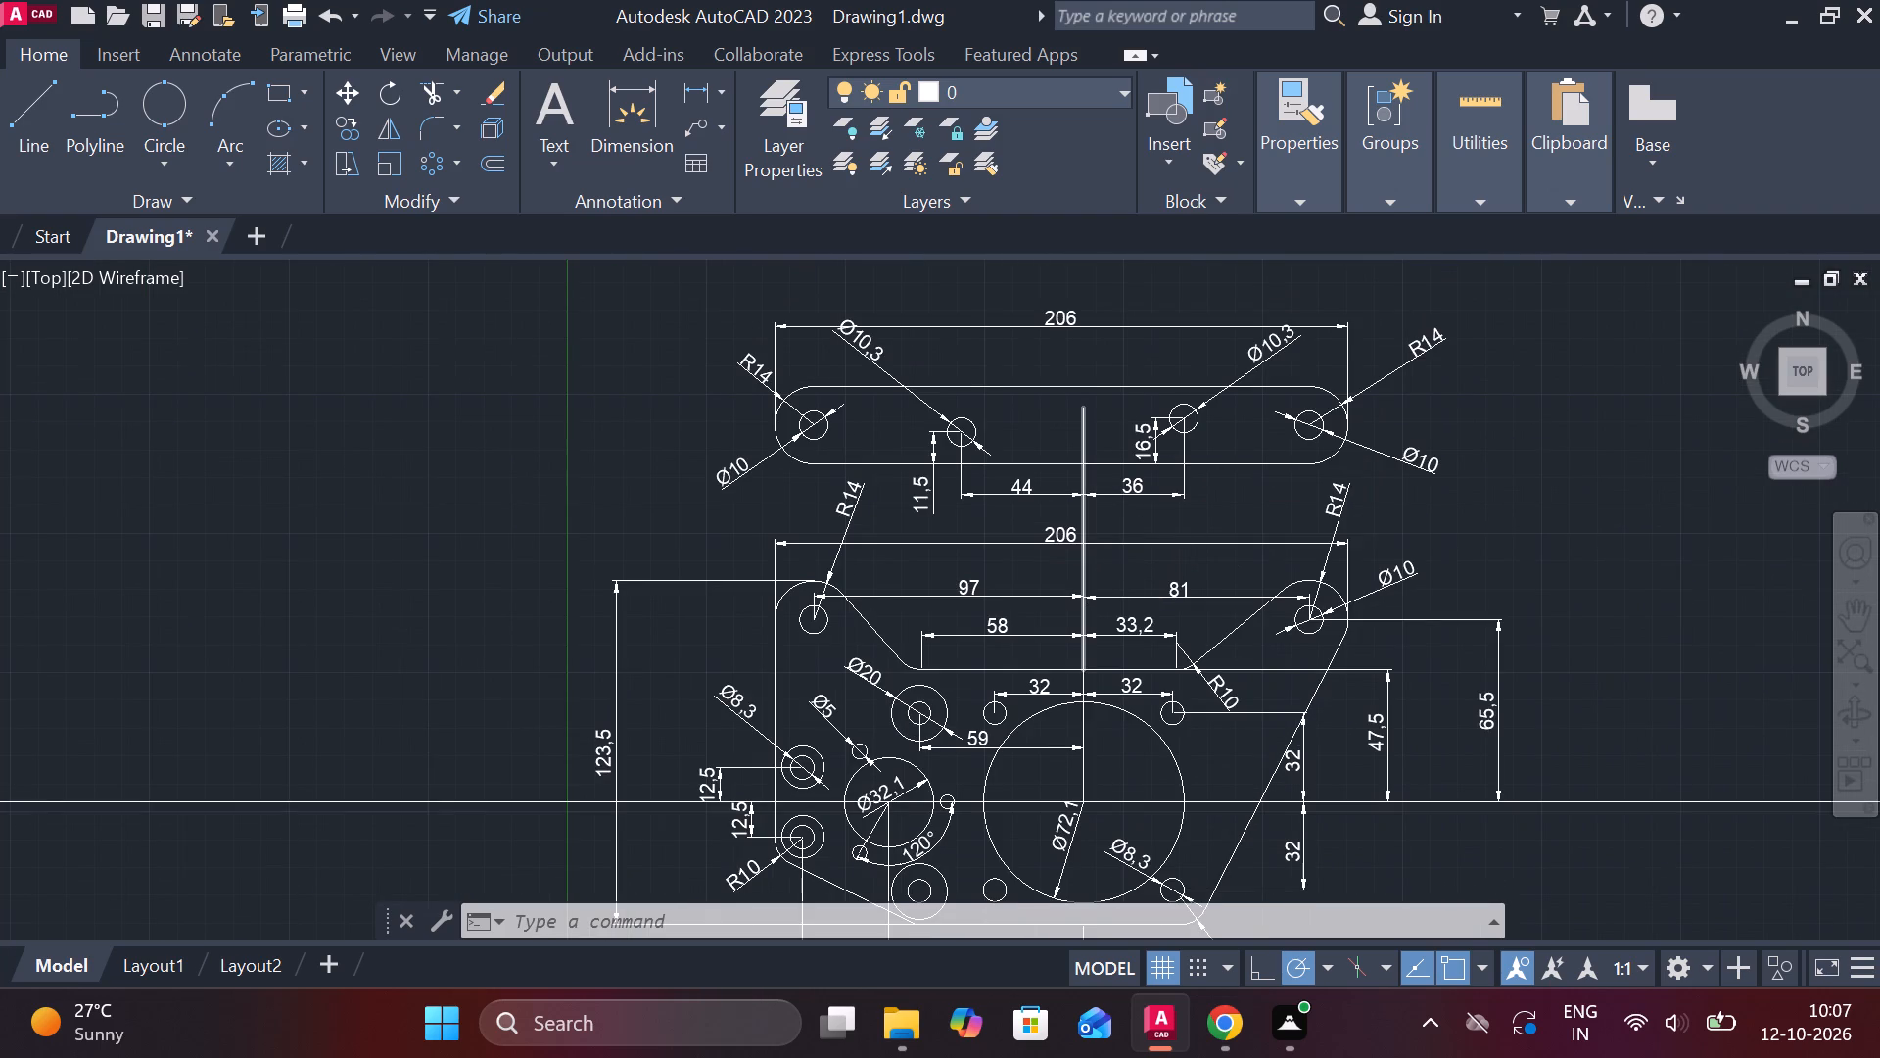
{"action": "scroll", "coordinate": [1141, 482], "scroll_direction": "down", "scroll_amount": 2}
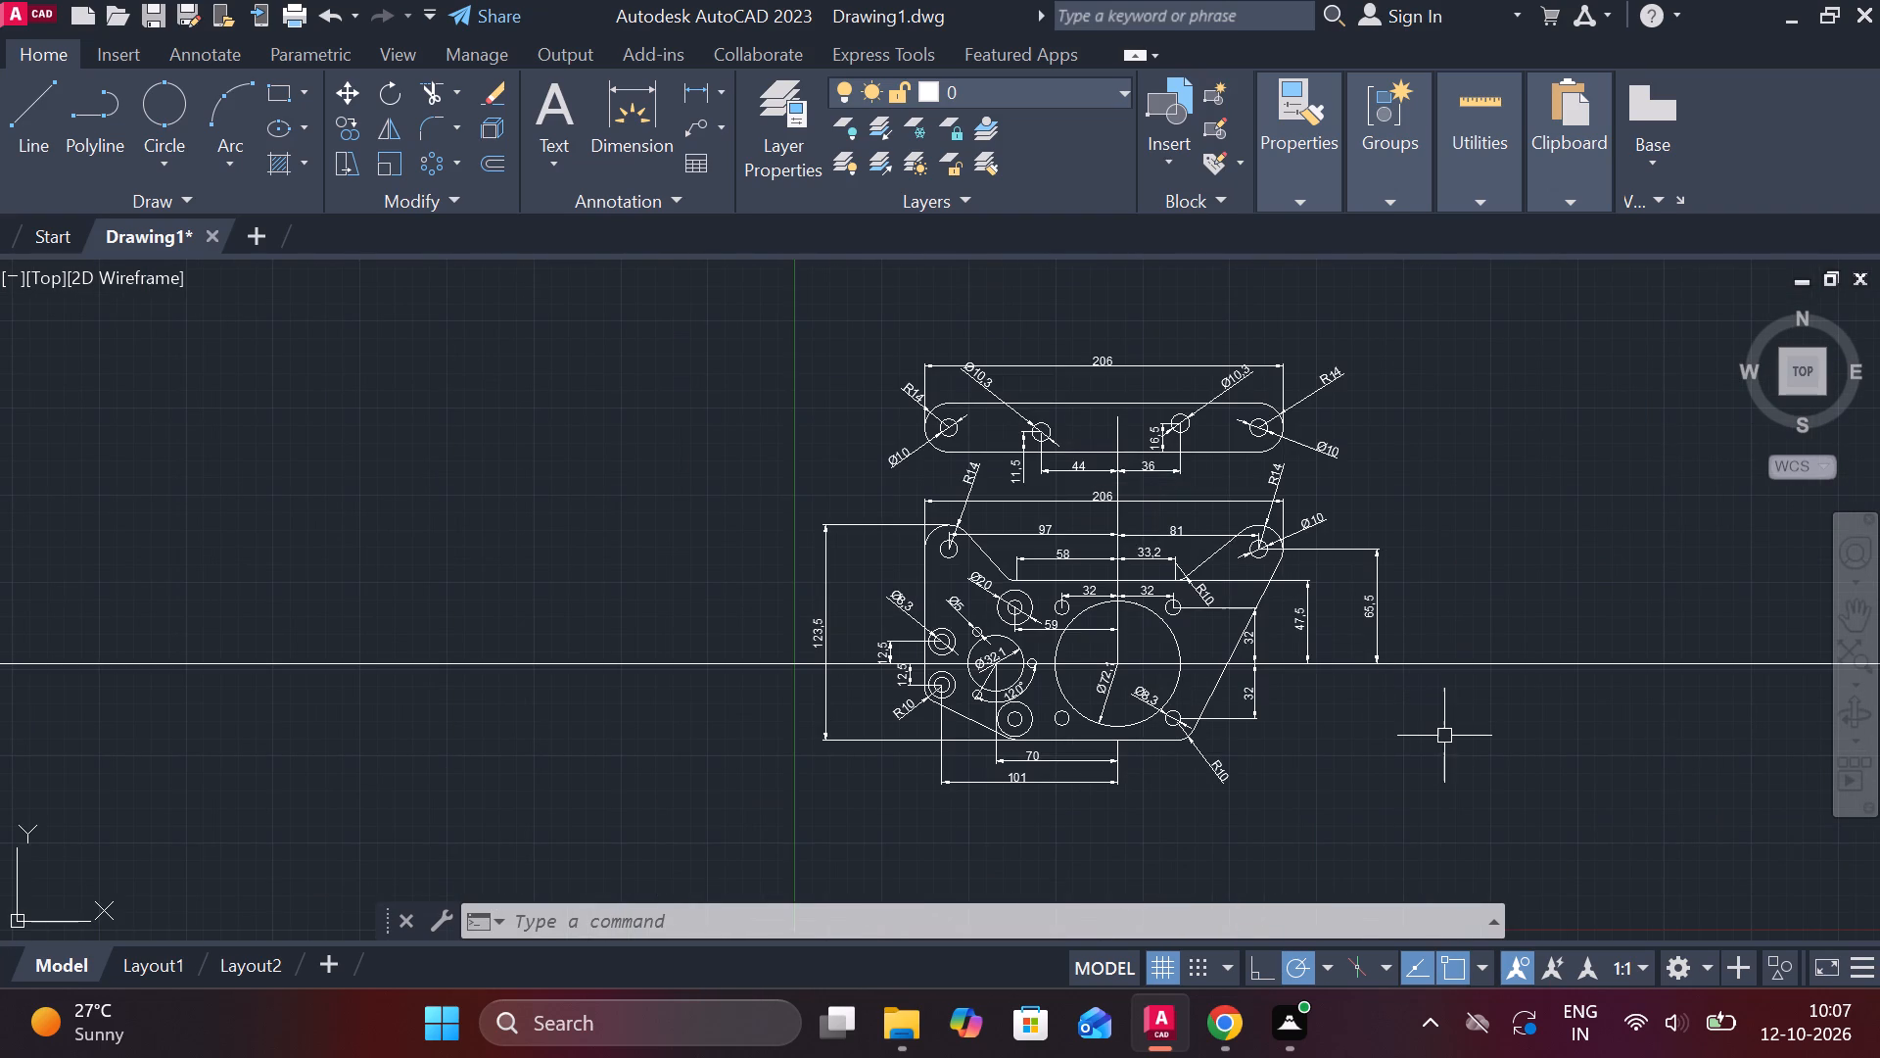
{"action": "type", "text": "tr"}
{"action": "key", "text": "space"}
{"action": "left_click_drag", "start_coordinate": [1510, 507], "coordinate": [1478, 820]}
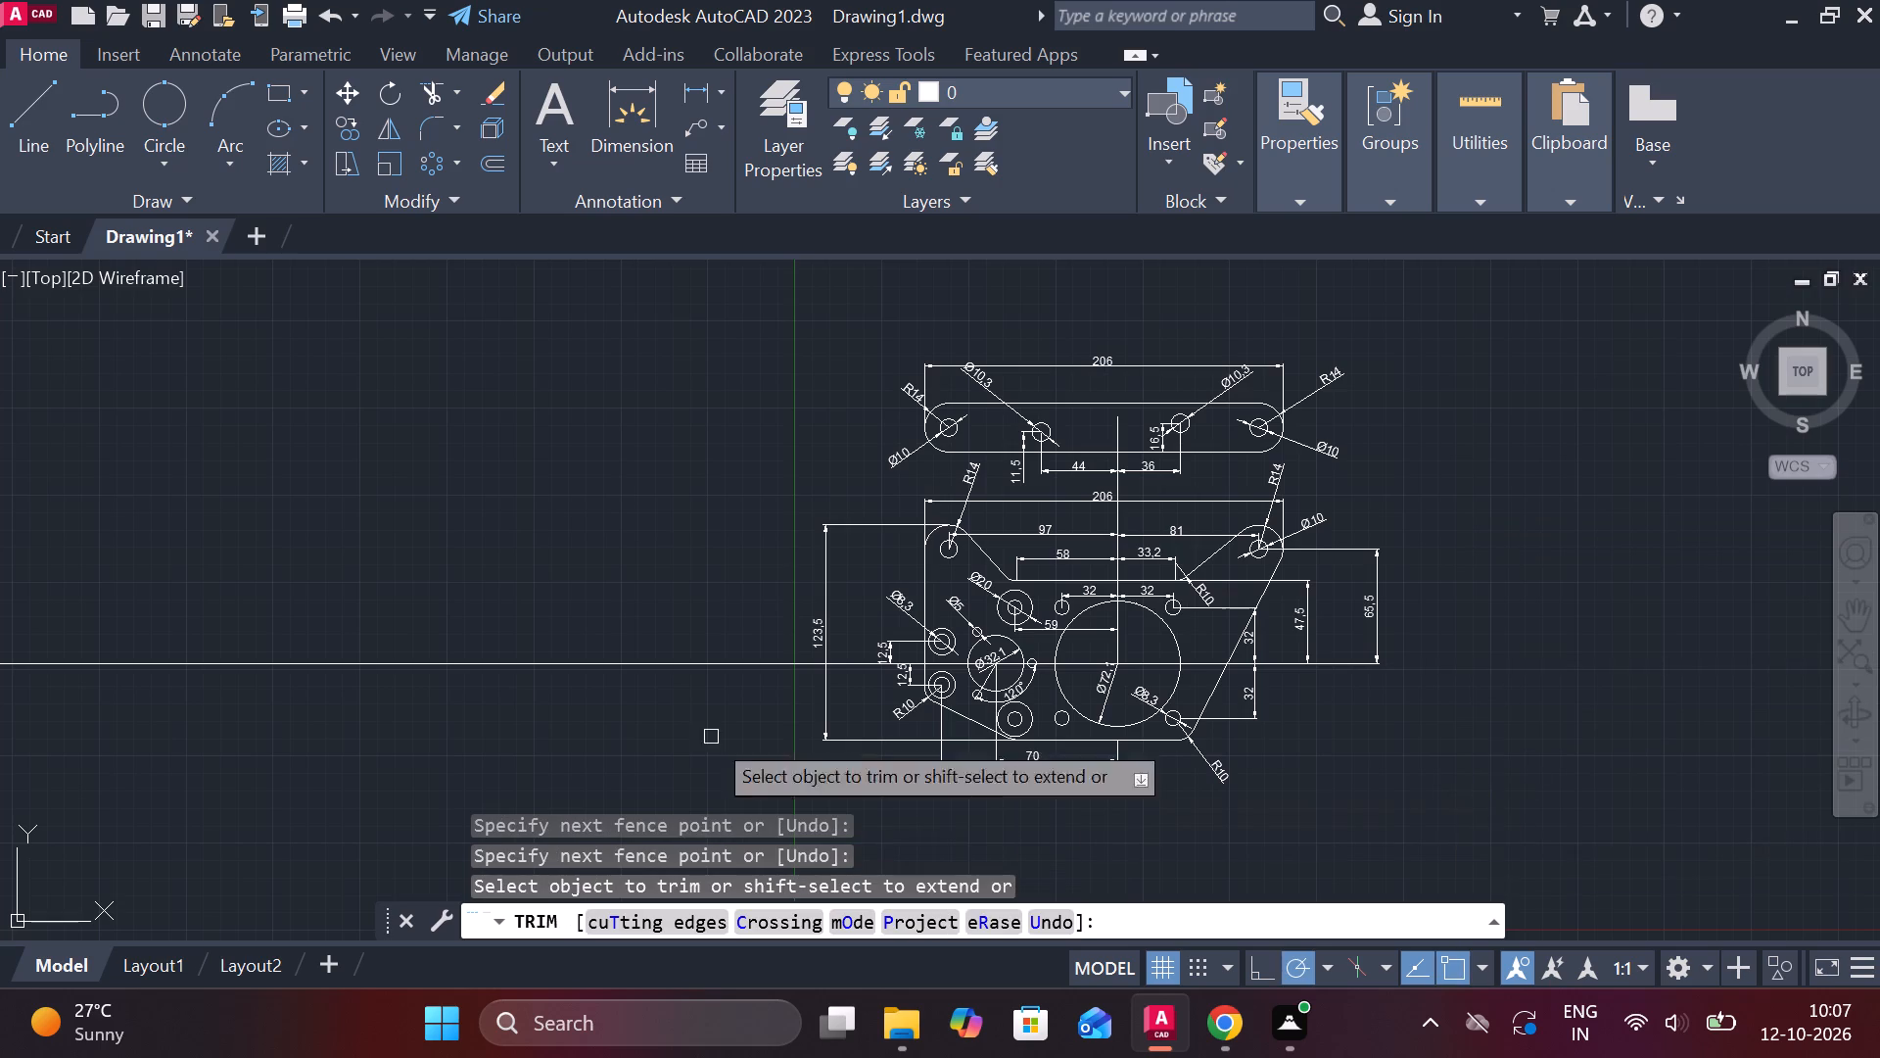
{"action": "left_click_drag", "start_coordinate": [498, 522], "coordinate": [566, 742]}
{"action": "scroll", "coordinate": [1620, 619], "scroll_direction": "up", "scroll_amount": 1}
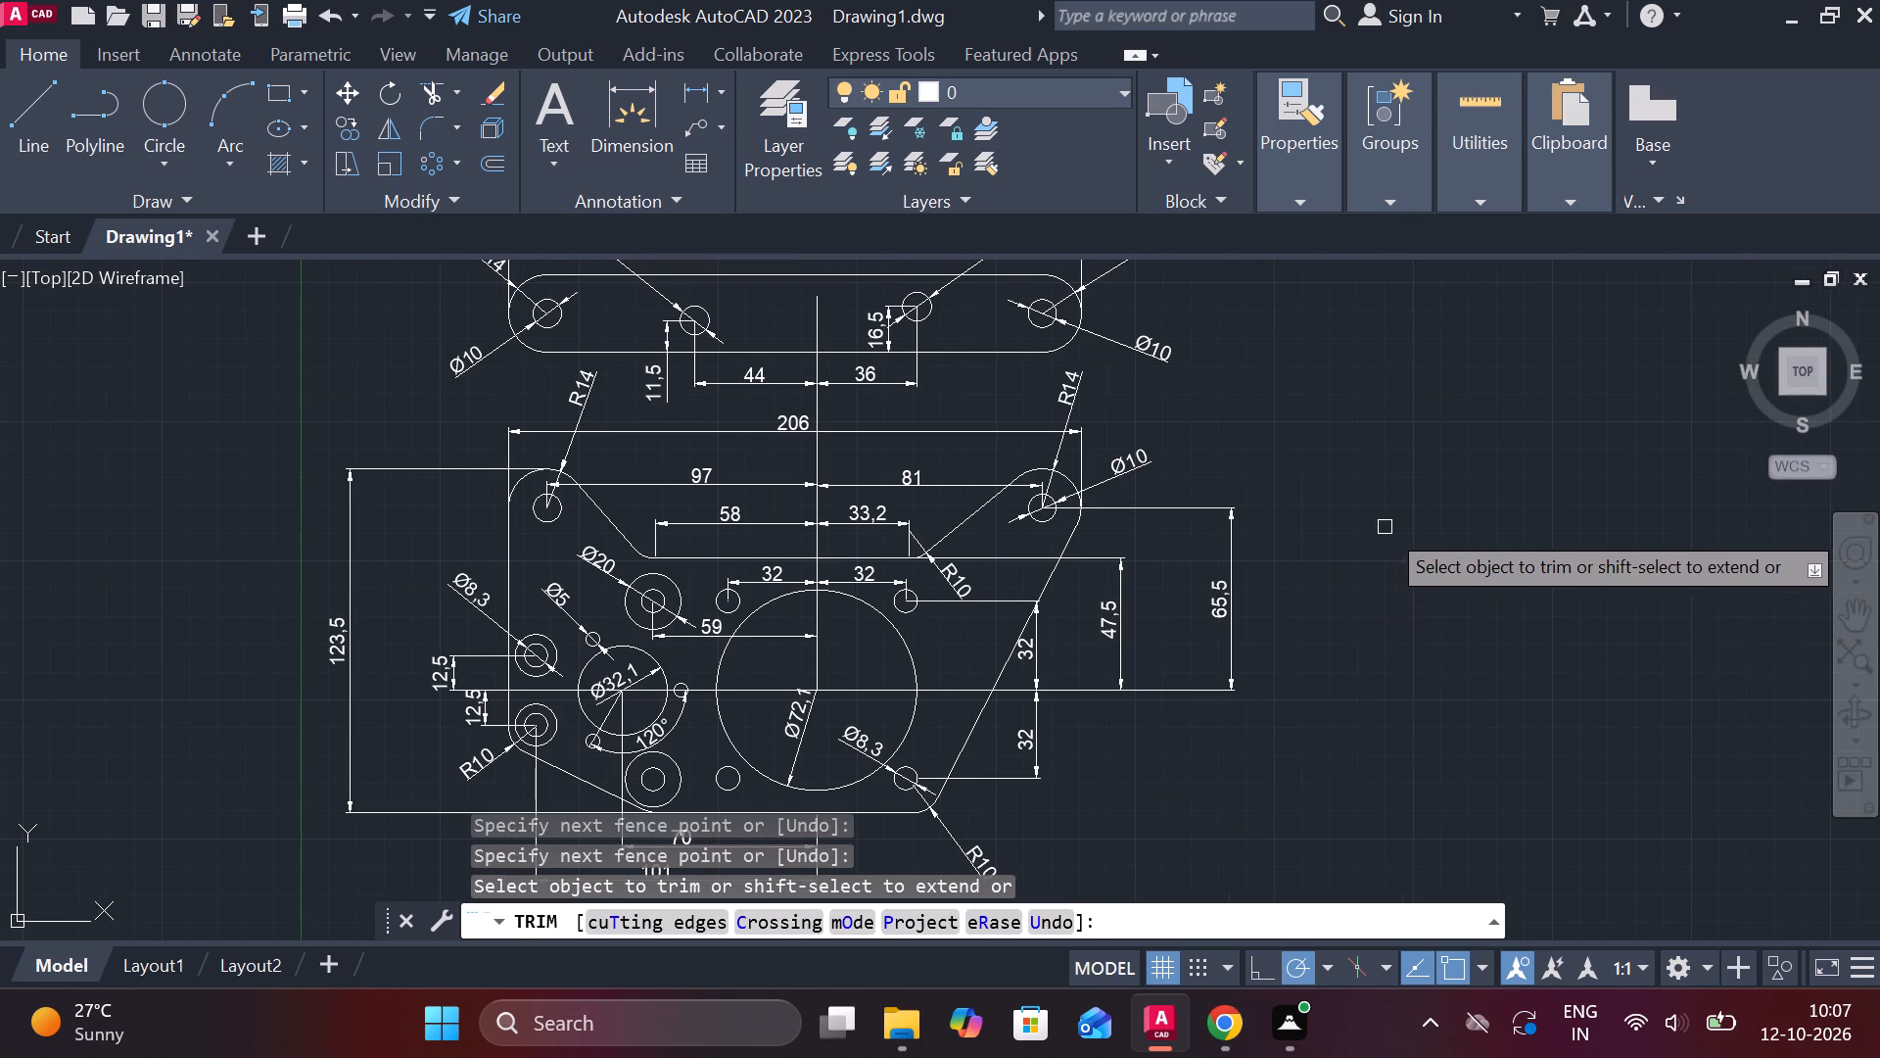
{"action": "middle_click_drag", "start_coordinate": [1428, 532], "coordinate": [1434, 572]}
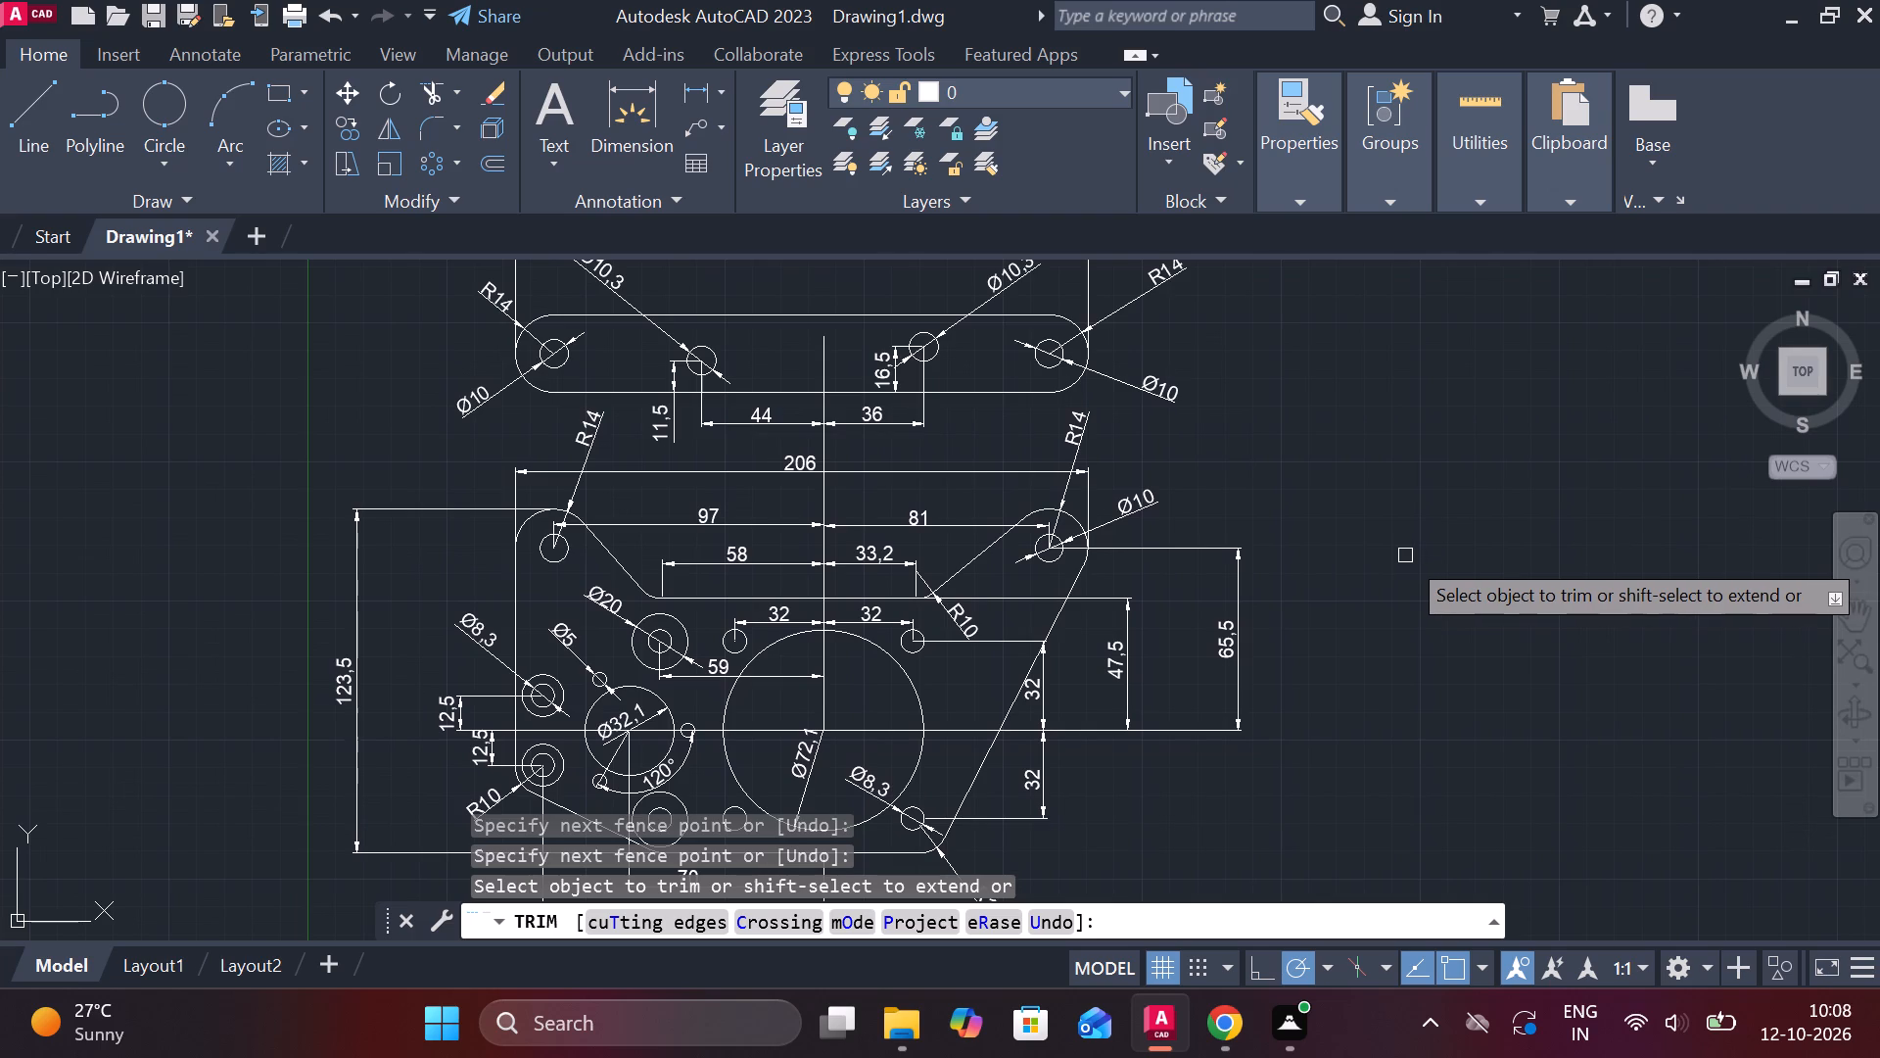
{"action": "scroll", "coordinate": [1403, 555], "scroll_direction": "down", "scroll_amount": 1}
{"action": "middle_click_drag", "start_coordinate": [1296, 551], "coordinate": [1030, 409]}
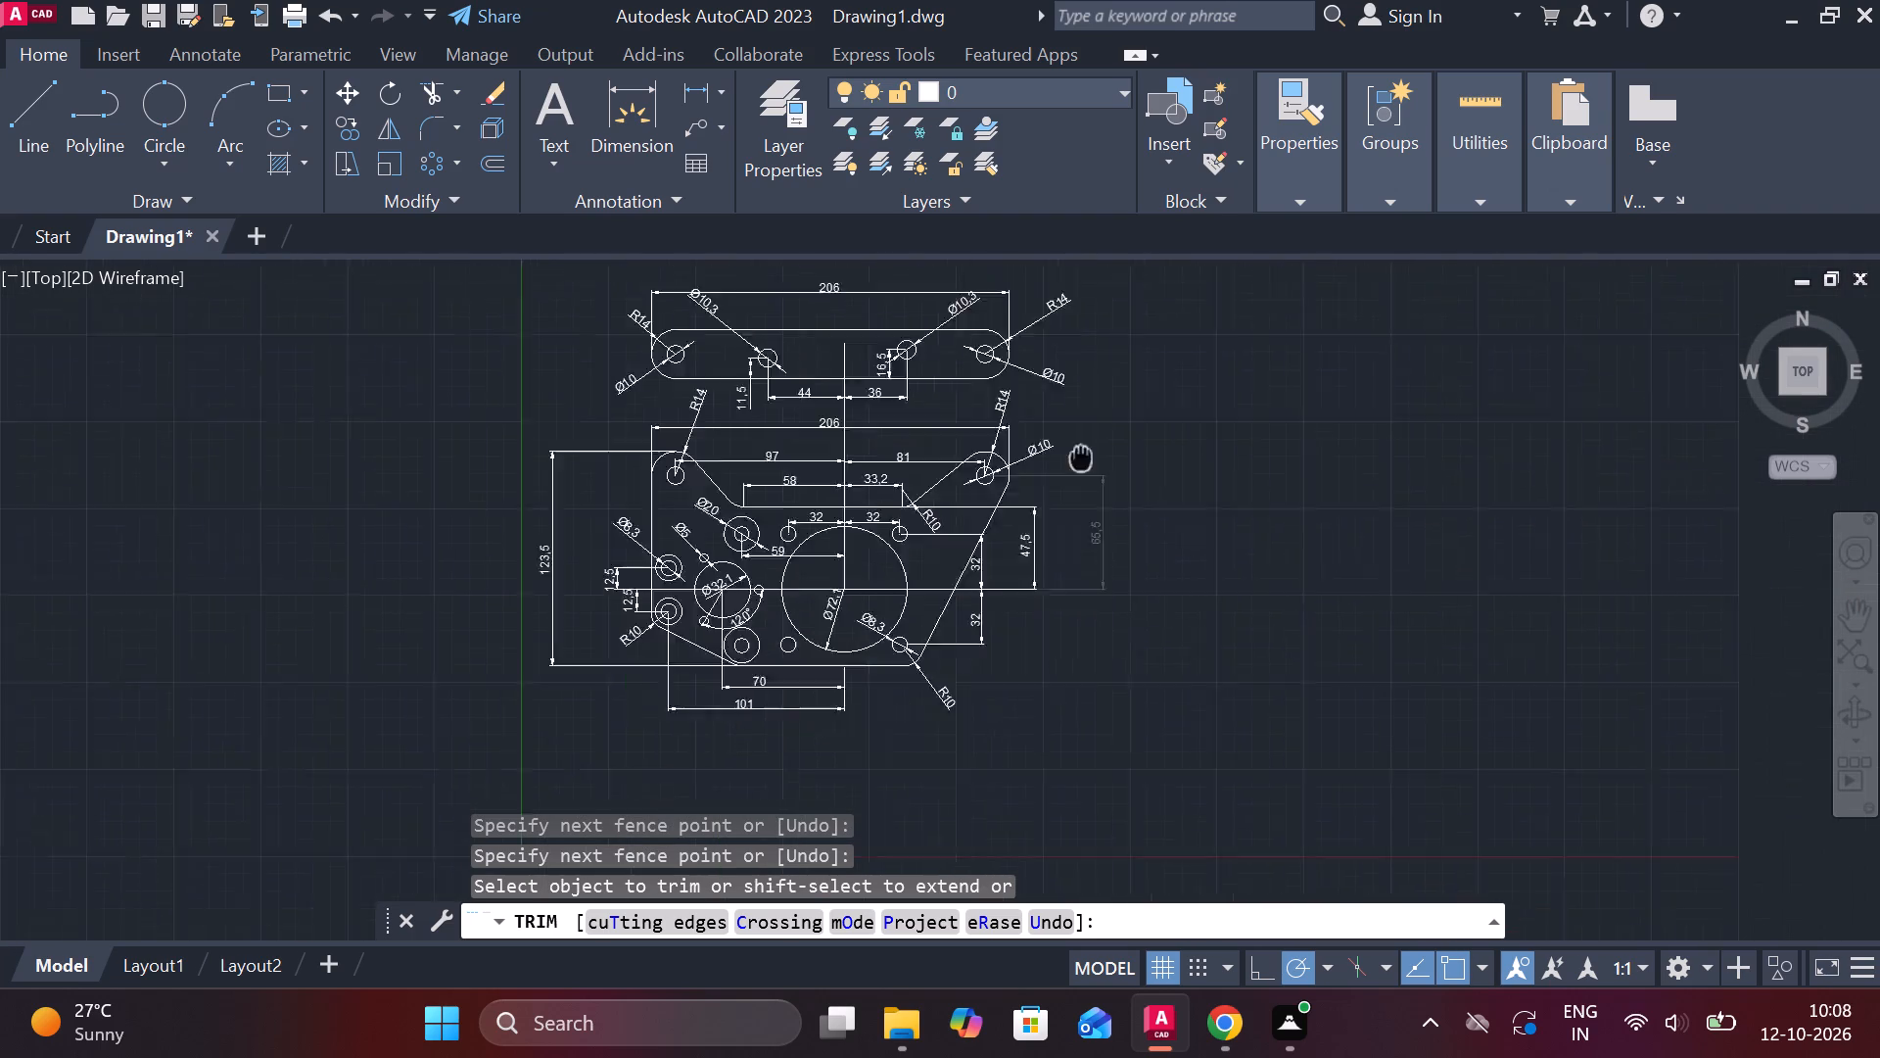
{"action": "middle_click_drag", "start_coordinate": [1030, 409], "coordinate": [993, 384]}
{"action": "key", "text": "Escape"}
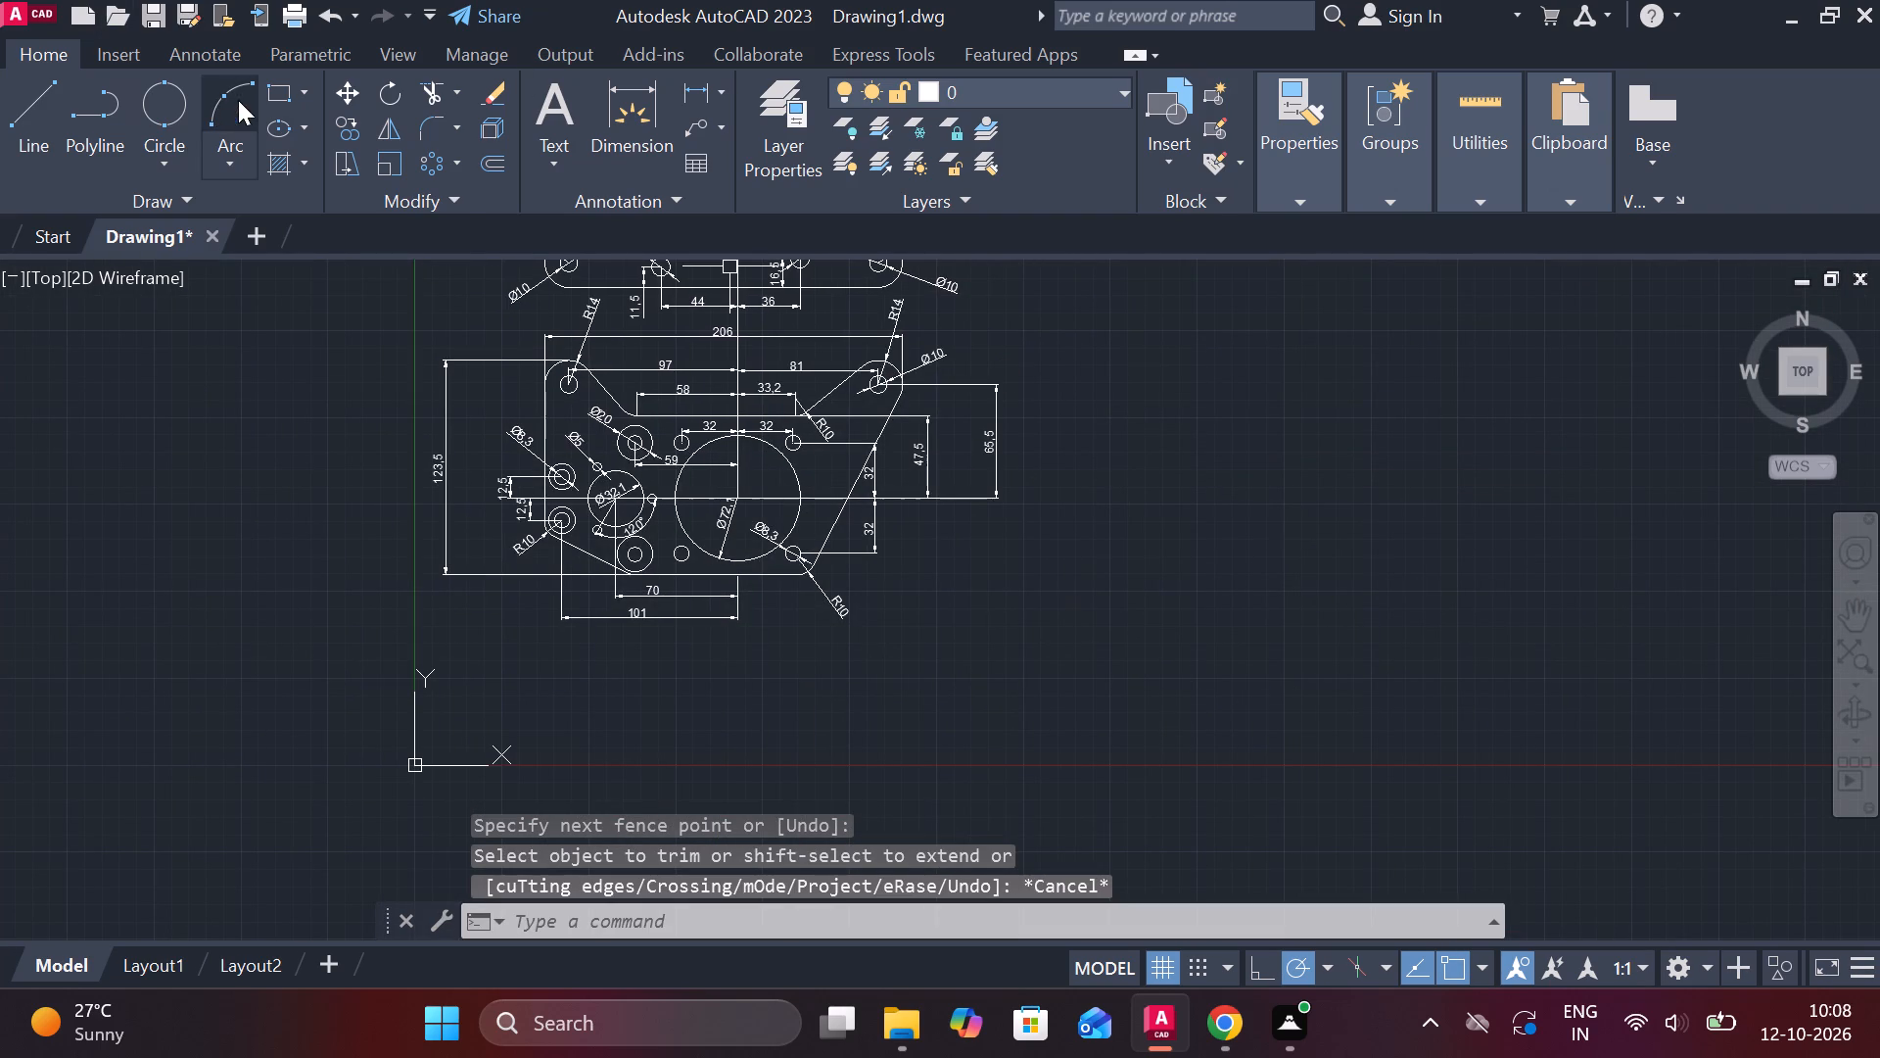
Draw a 190 by 65 rectangle in the empty area beyond the lower right of the dimensioned plate.
{"action": "left_click", "coordinate": [272, 81]}
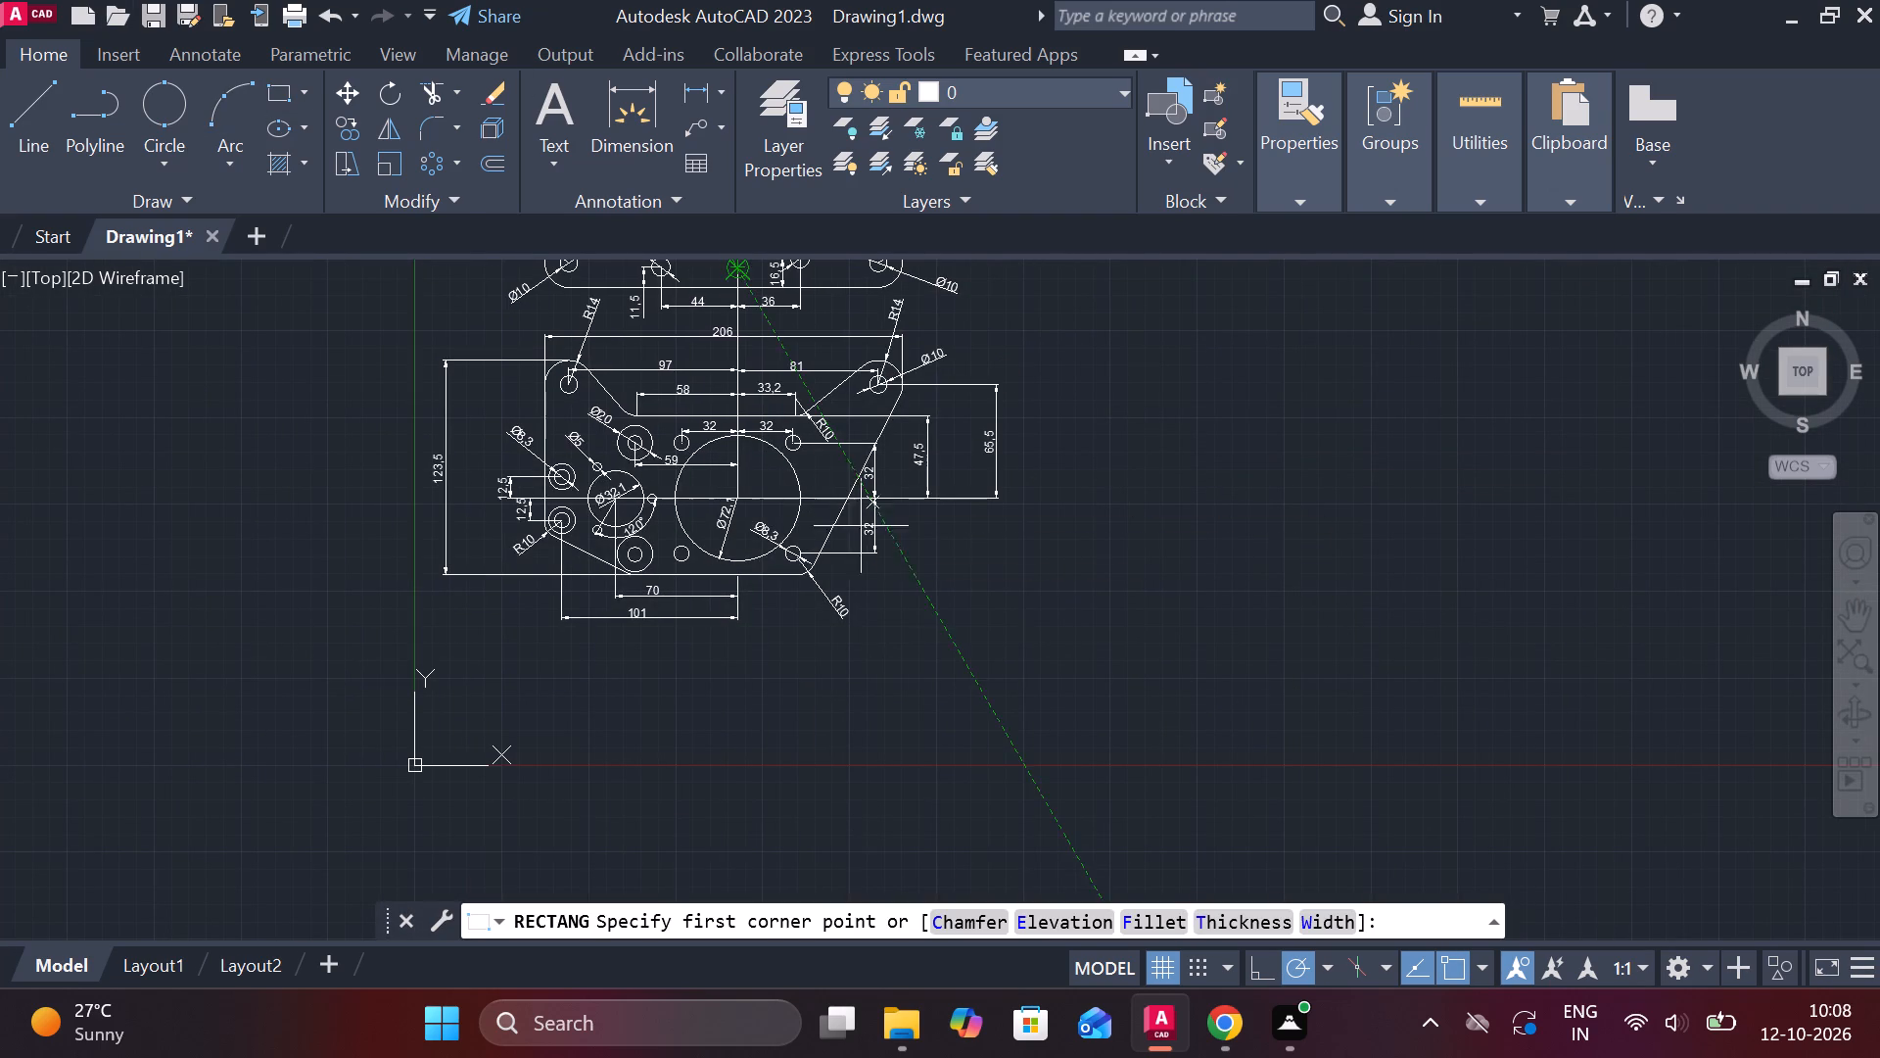
{"action": "left_click", "coordinate": [1032, 557]}
{"action": "key", "text": "1"}
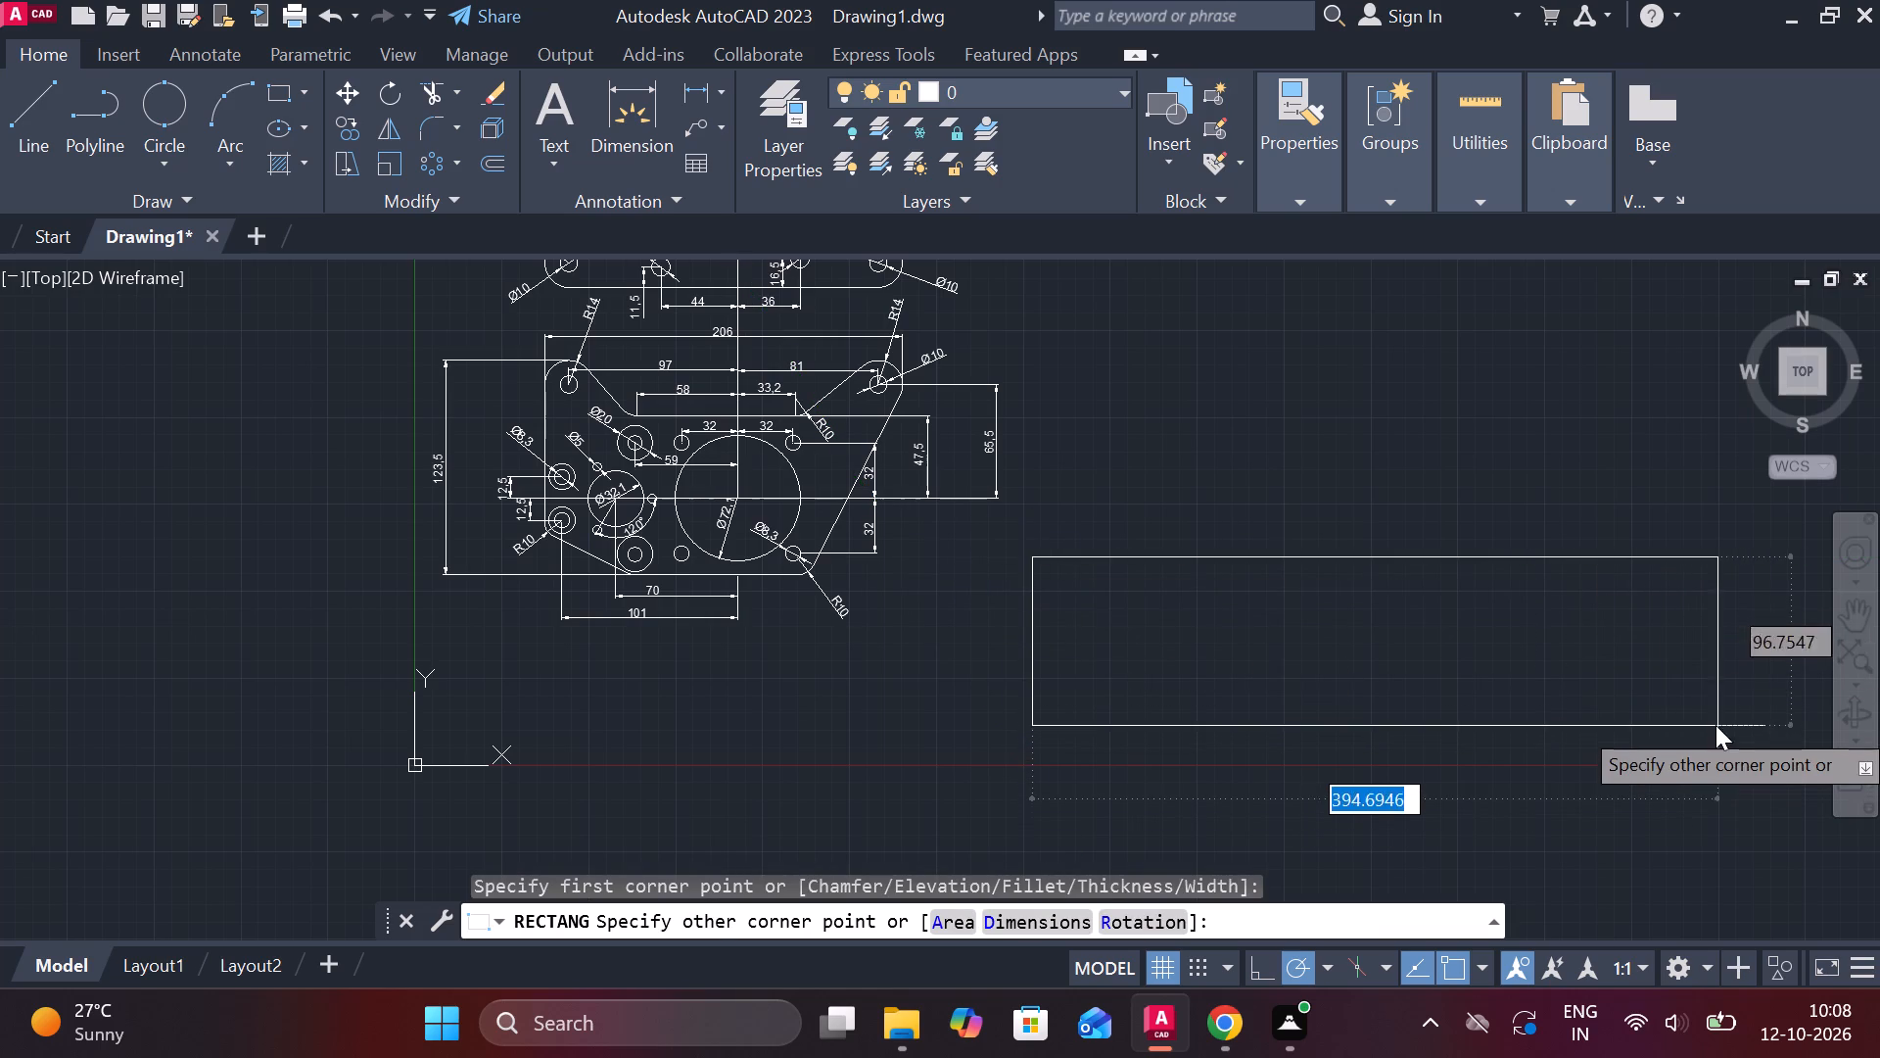
{"action": "type", "text": "90"}
{"action": "key", "text": "BackSpace"}
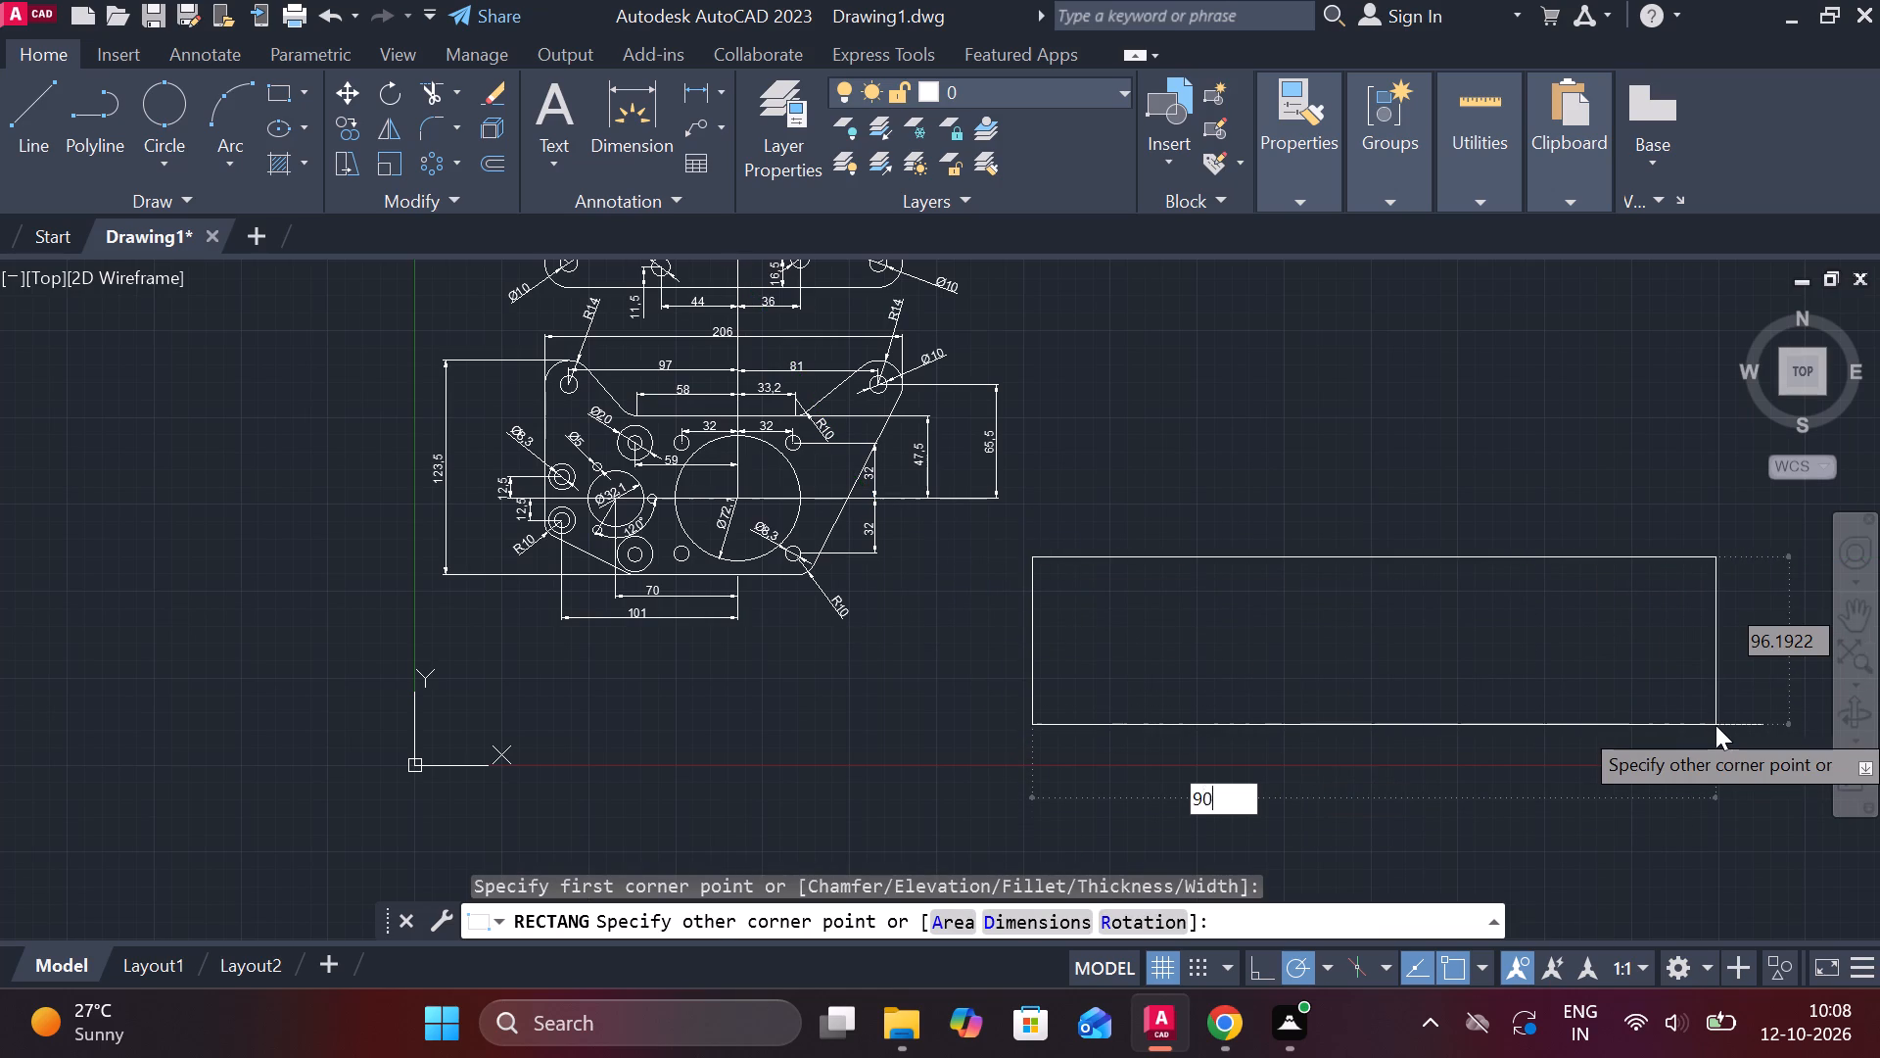
{"action": "key", "text": "BackSpace"}
{"action": "key", "text": "1"}
{"action": "type", "text": "90"}
{"action": "key", "text": "Tab"}
{"action": "type", "text": "65"}
{"action": "key", "text": "Return"}
Explode the new rectangle into separate lines.
{"action": "scroll", "coordinate": [1241, 621], "scroll_direction": "up", "scroll_amount": 2}
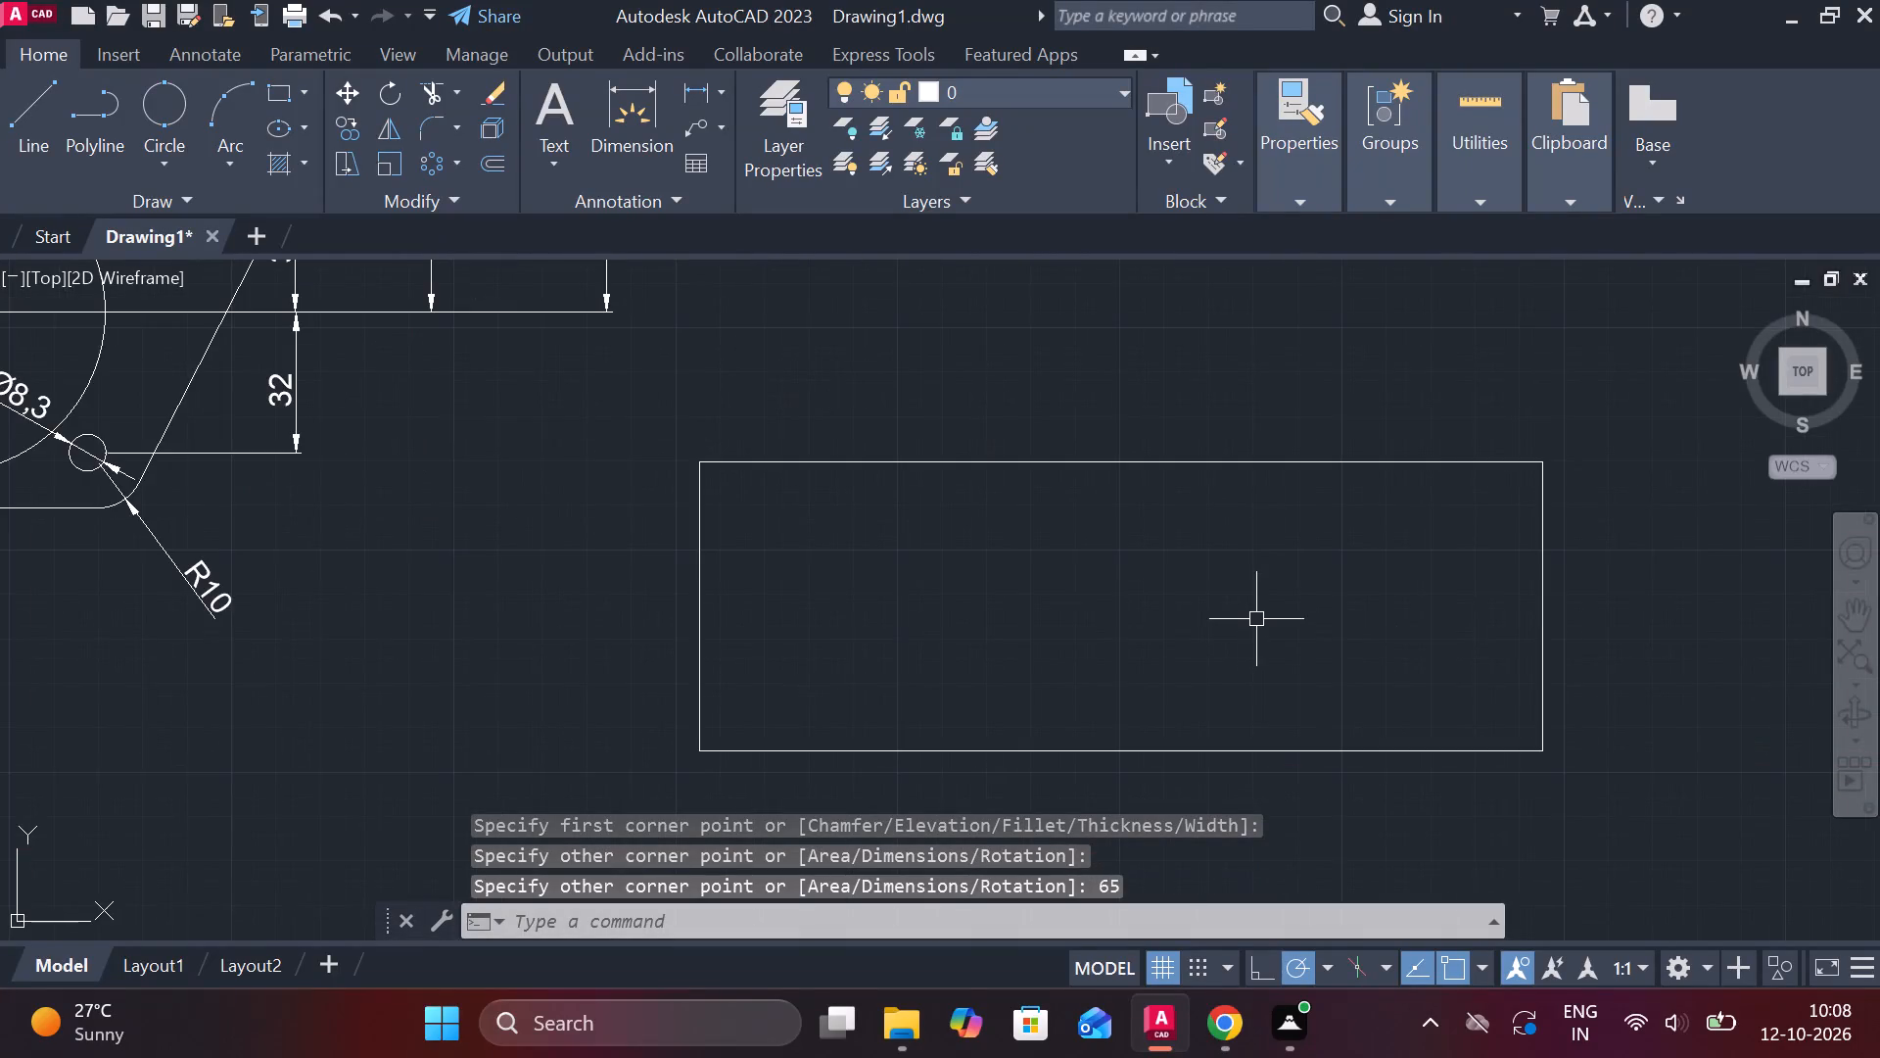
{"action": "middle_click_drag", "start_coordinate": [1194, 614], "coordinate": [909, 503]}
{"action": "left_click_drag", "start_coordinate": [325, 292], "coordinate": [337, 292]}
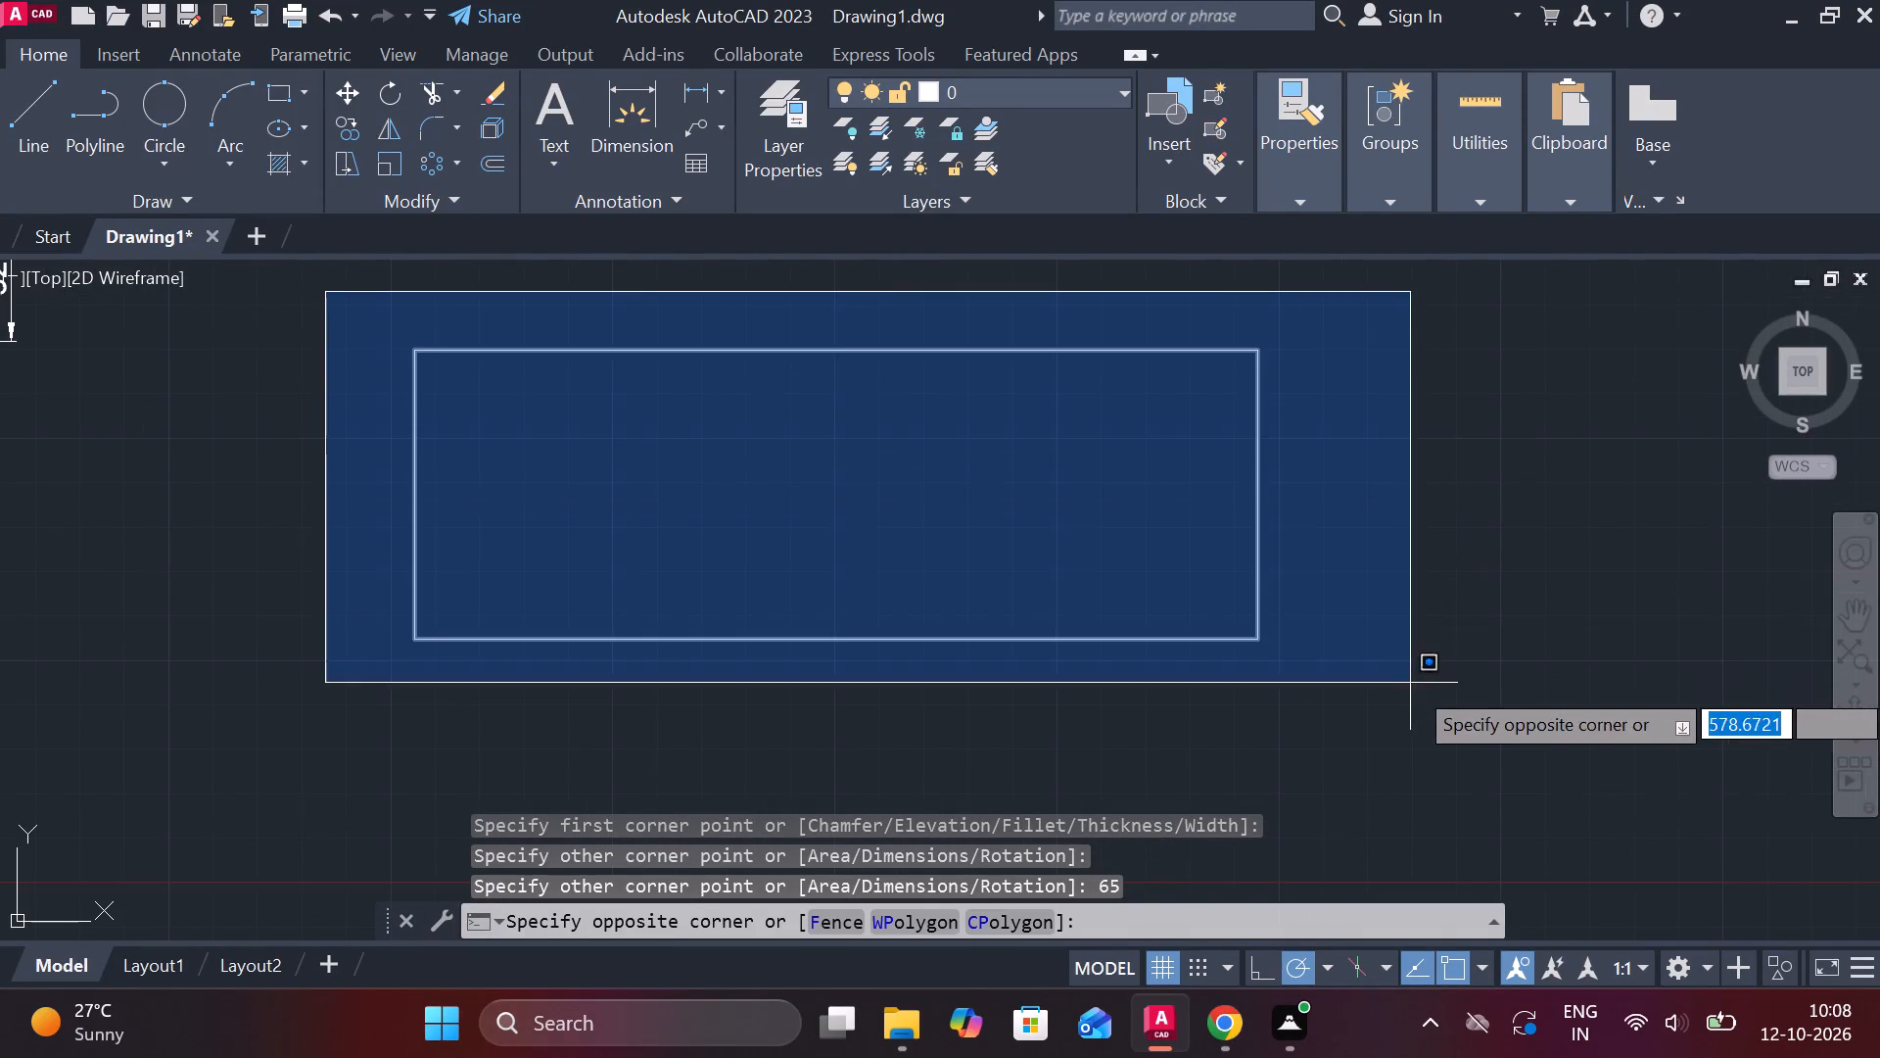
{"action": "left_click", "coordinate": [1419, 692]}
{"action": "type", "text": "ex"}
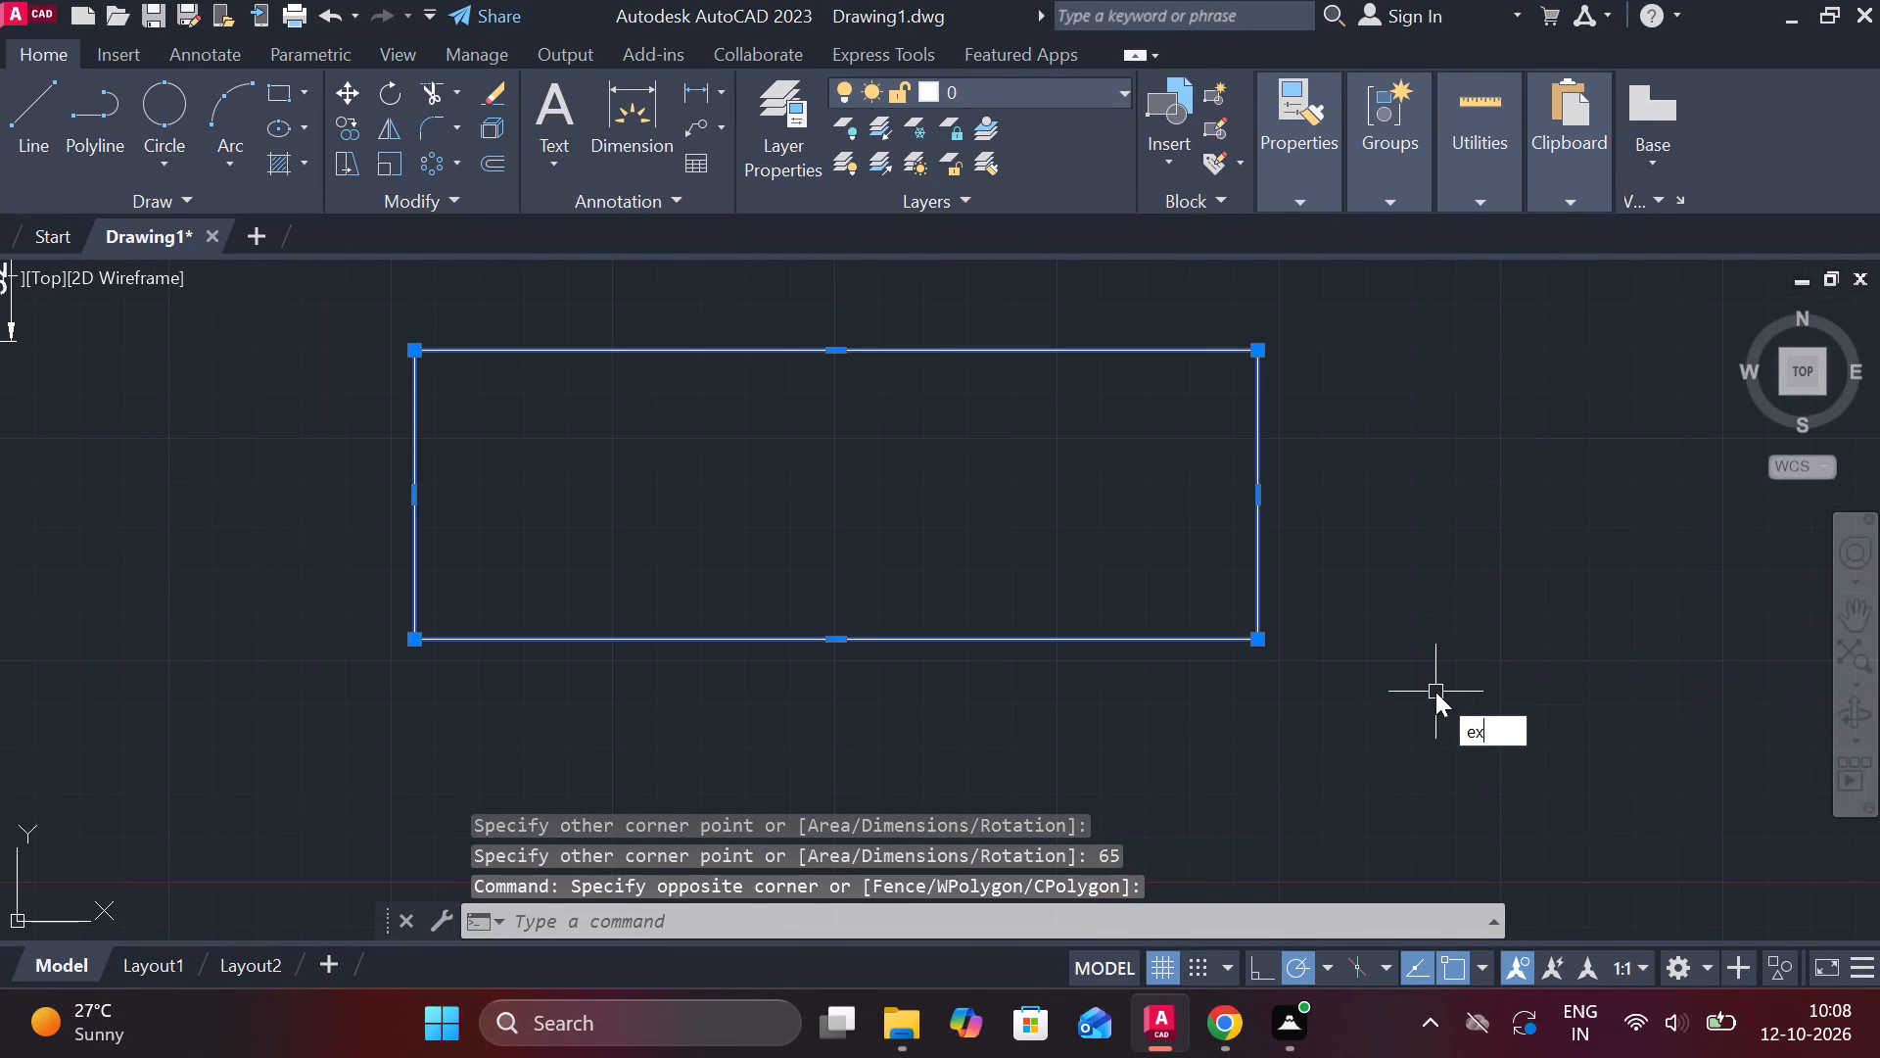
{"action": "left_click", "coordinate": [1523, 791]}
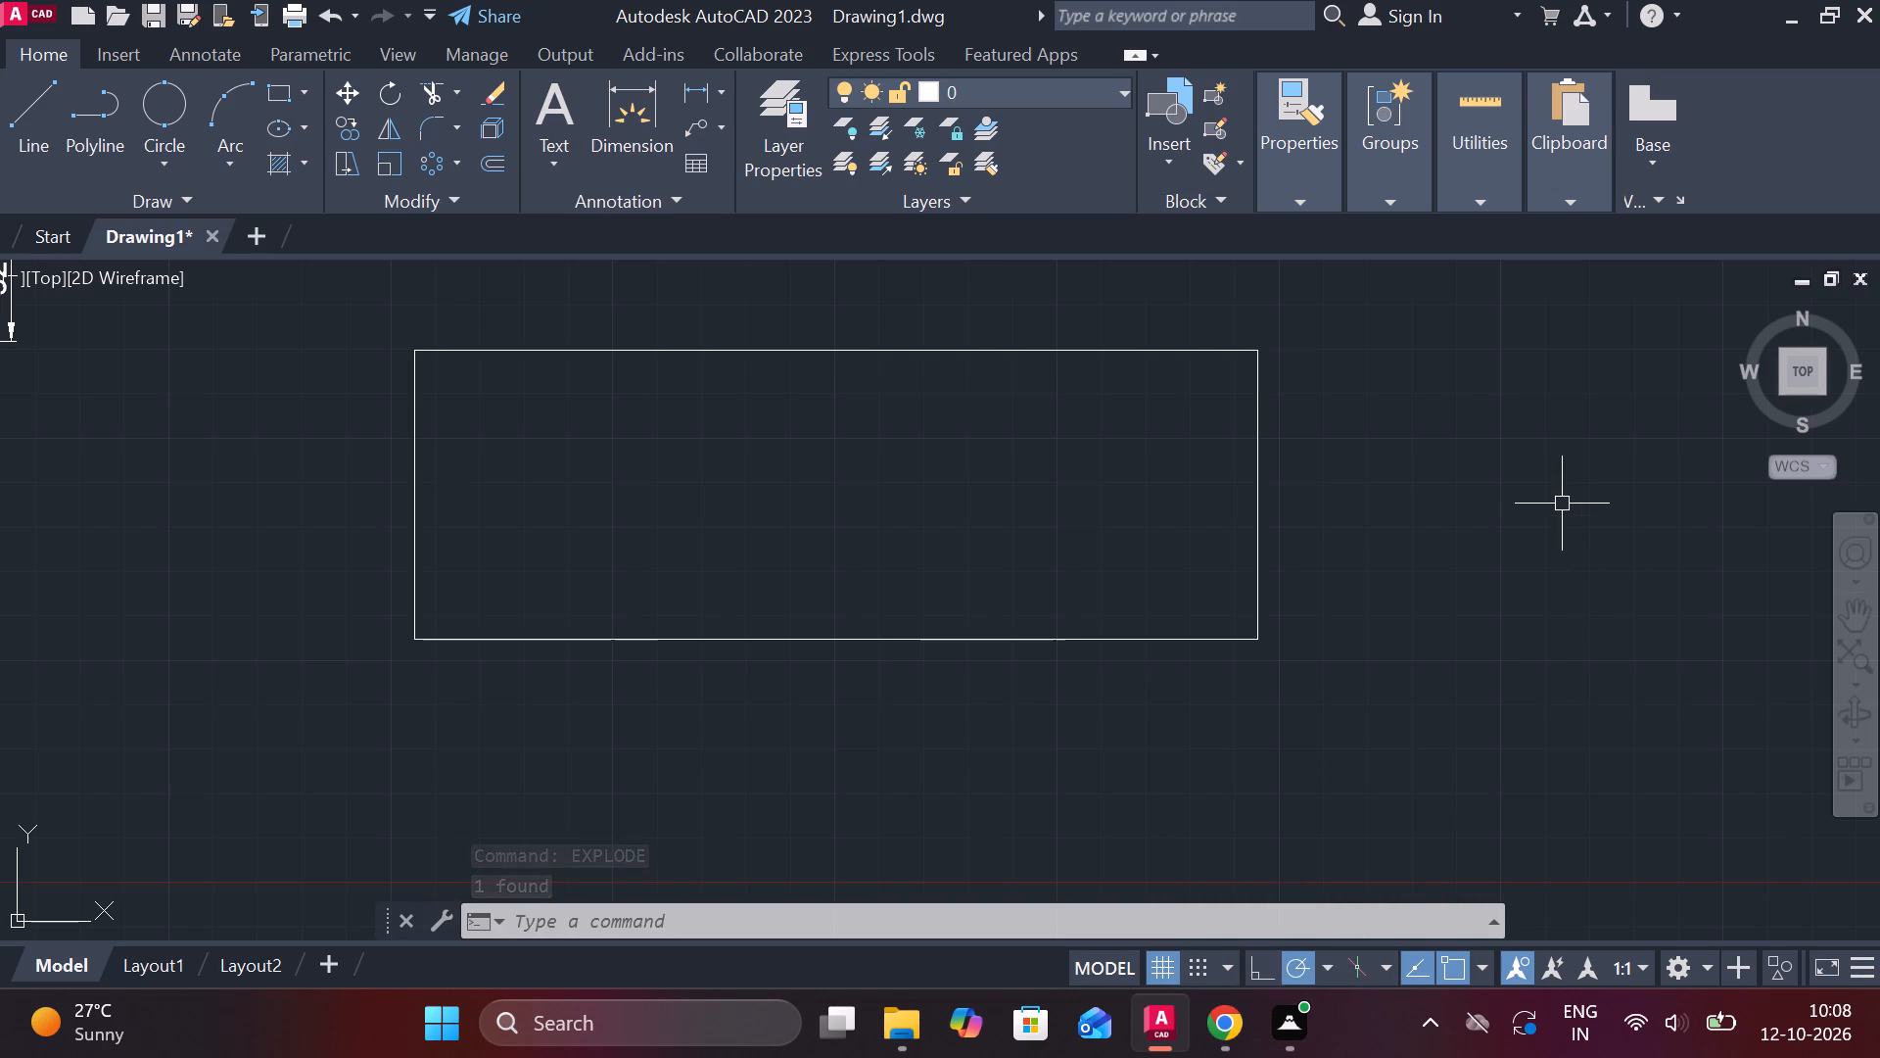
Offset the rectangle's right edge 25 inward.
{"action": "left_click", "coordinate": [1251, 434]}
{"action": "key", "text": "o"}
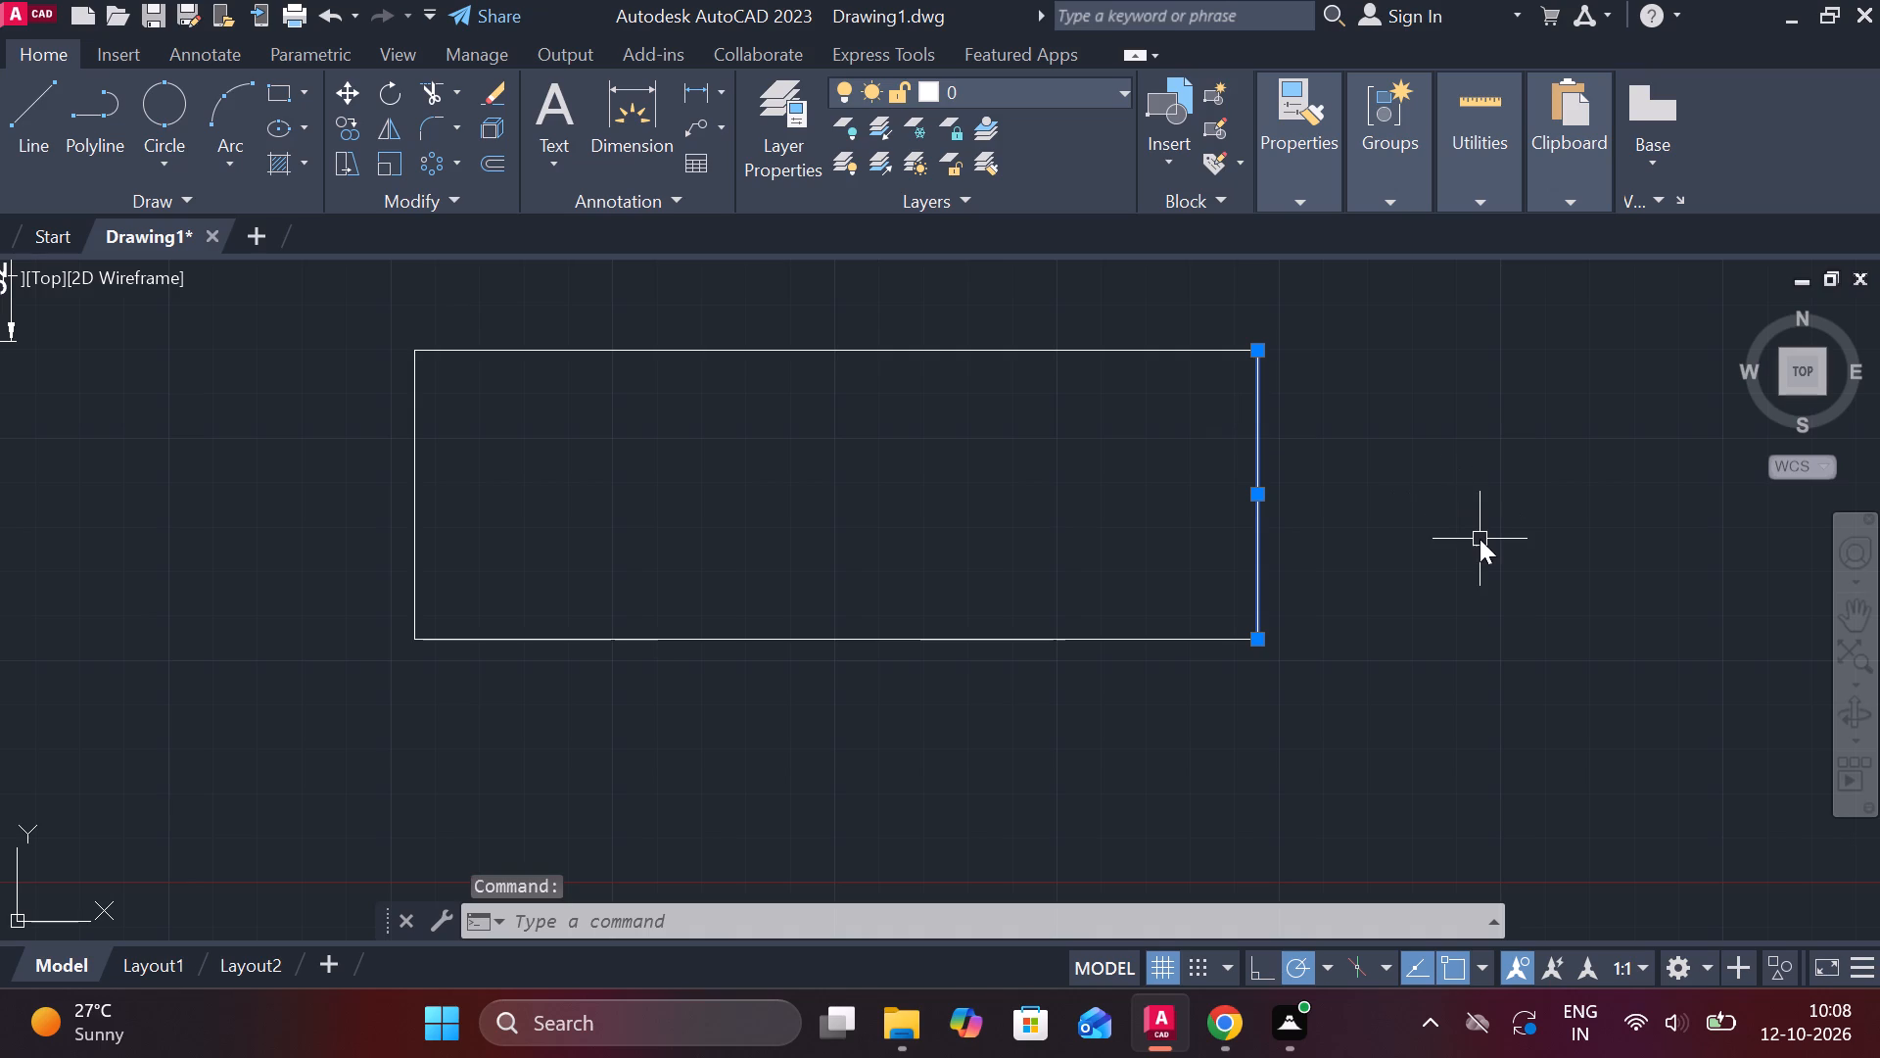
{"action": "key", "text": "Return"}
{"action": "key", "text": "Return"}
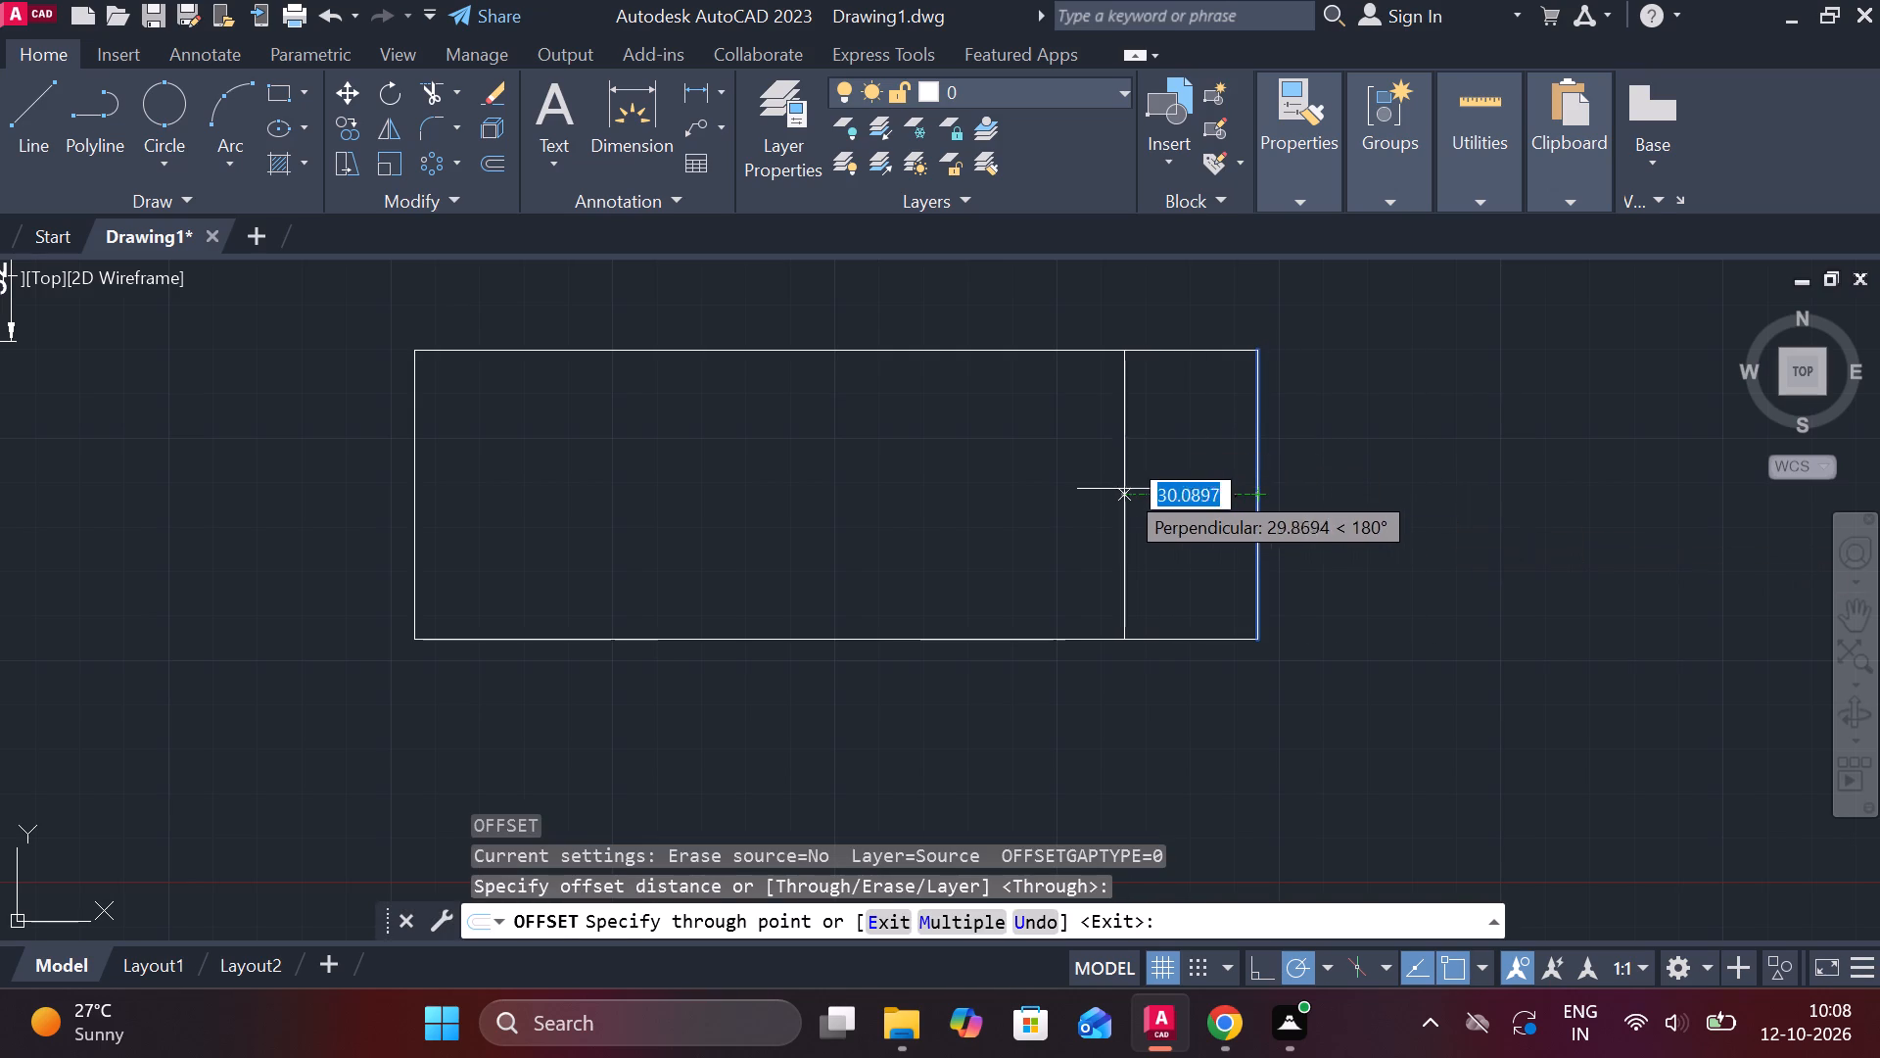
{"action": "type", "text": "25"}
{"action": "key", "text": "space"}
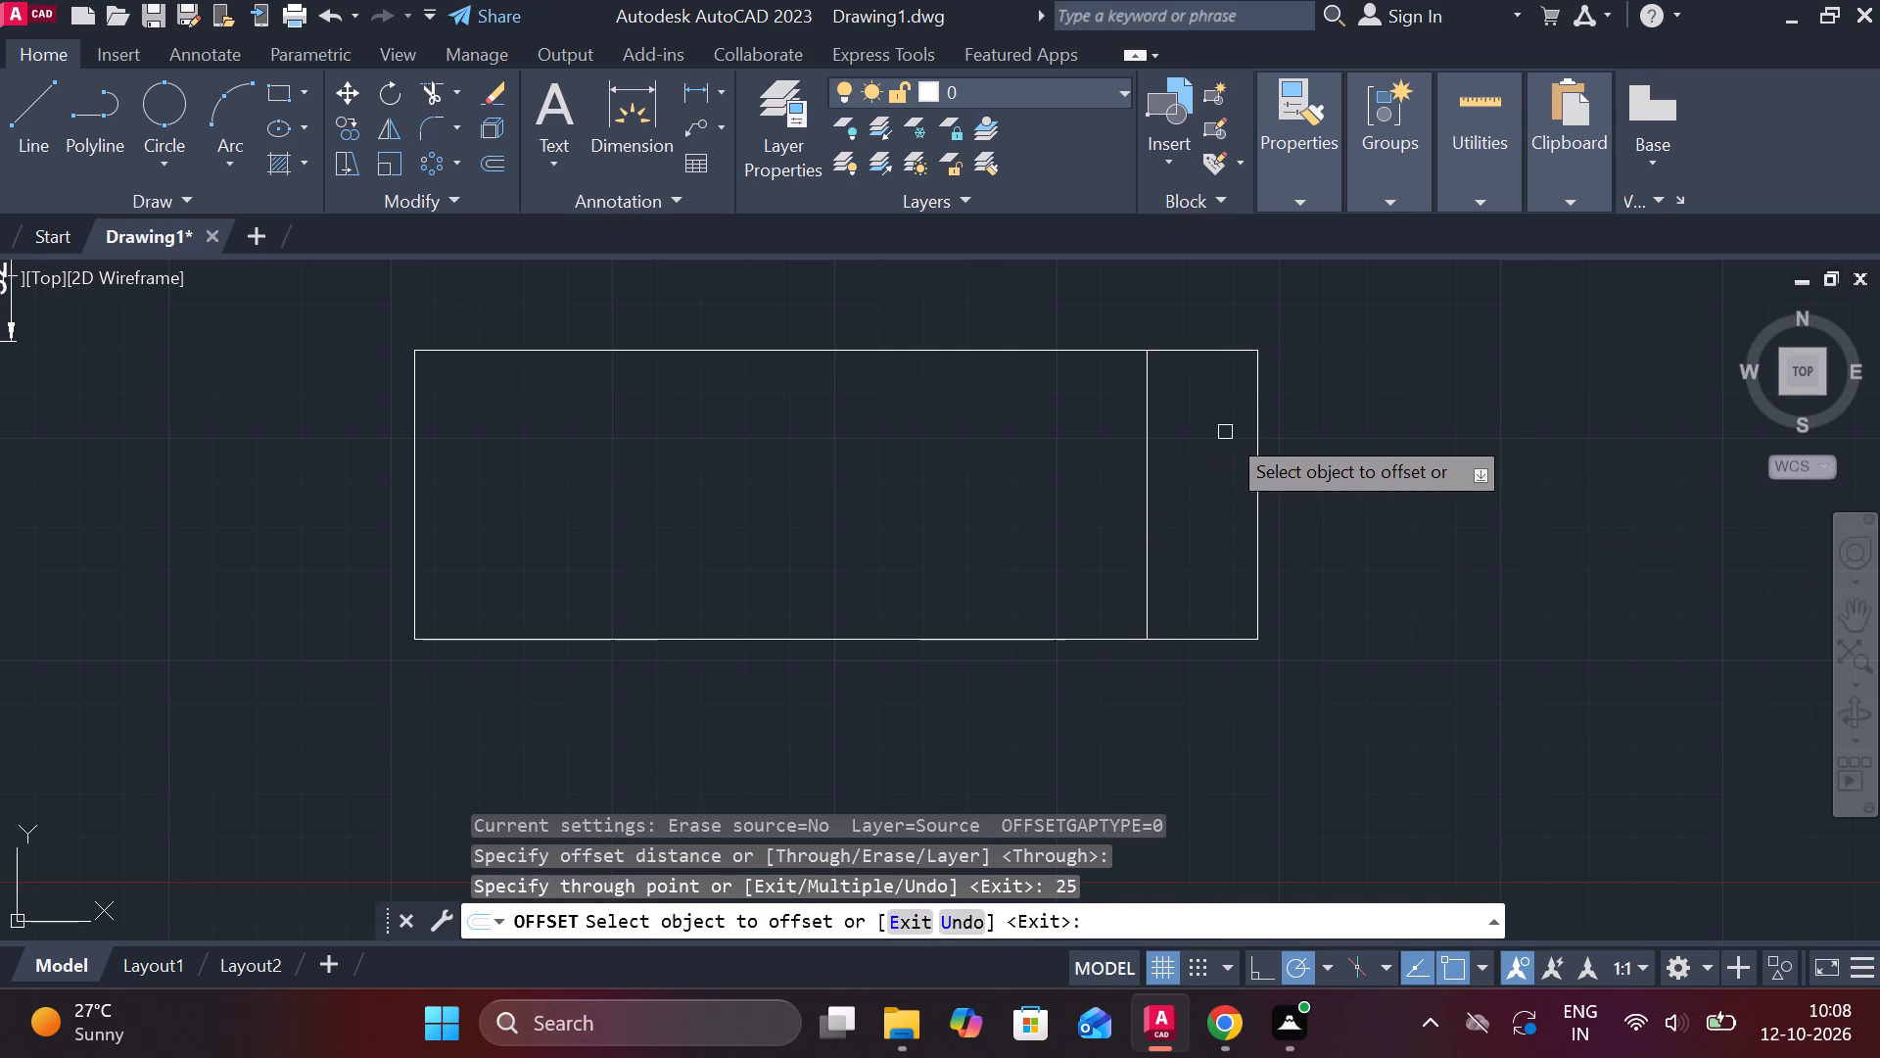
{"action": "key", "text": "Escape"}
Draw a vertical line about 81 long down from the top edge, starting 25 left of the offset line.
{"action": "key", "text": "l"}
{"action": "key", "text": "Return"}
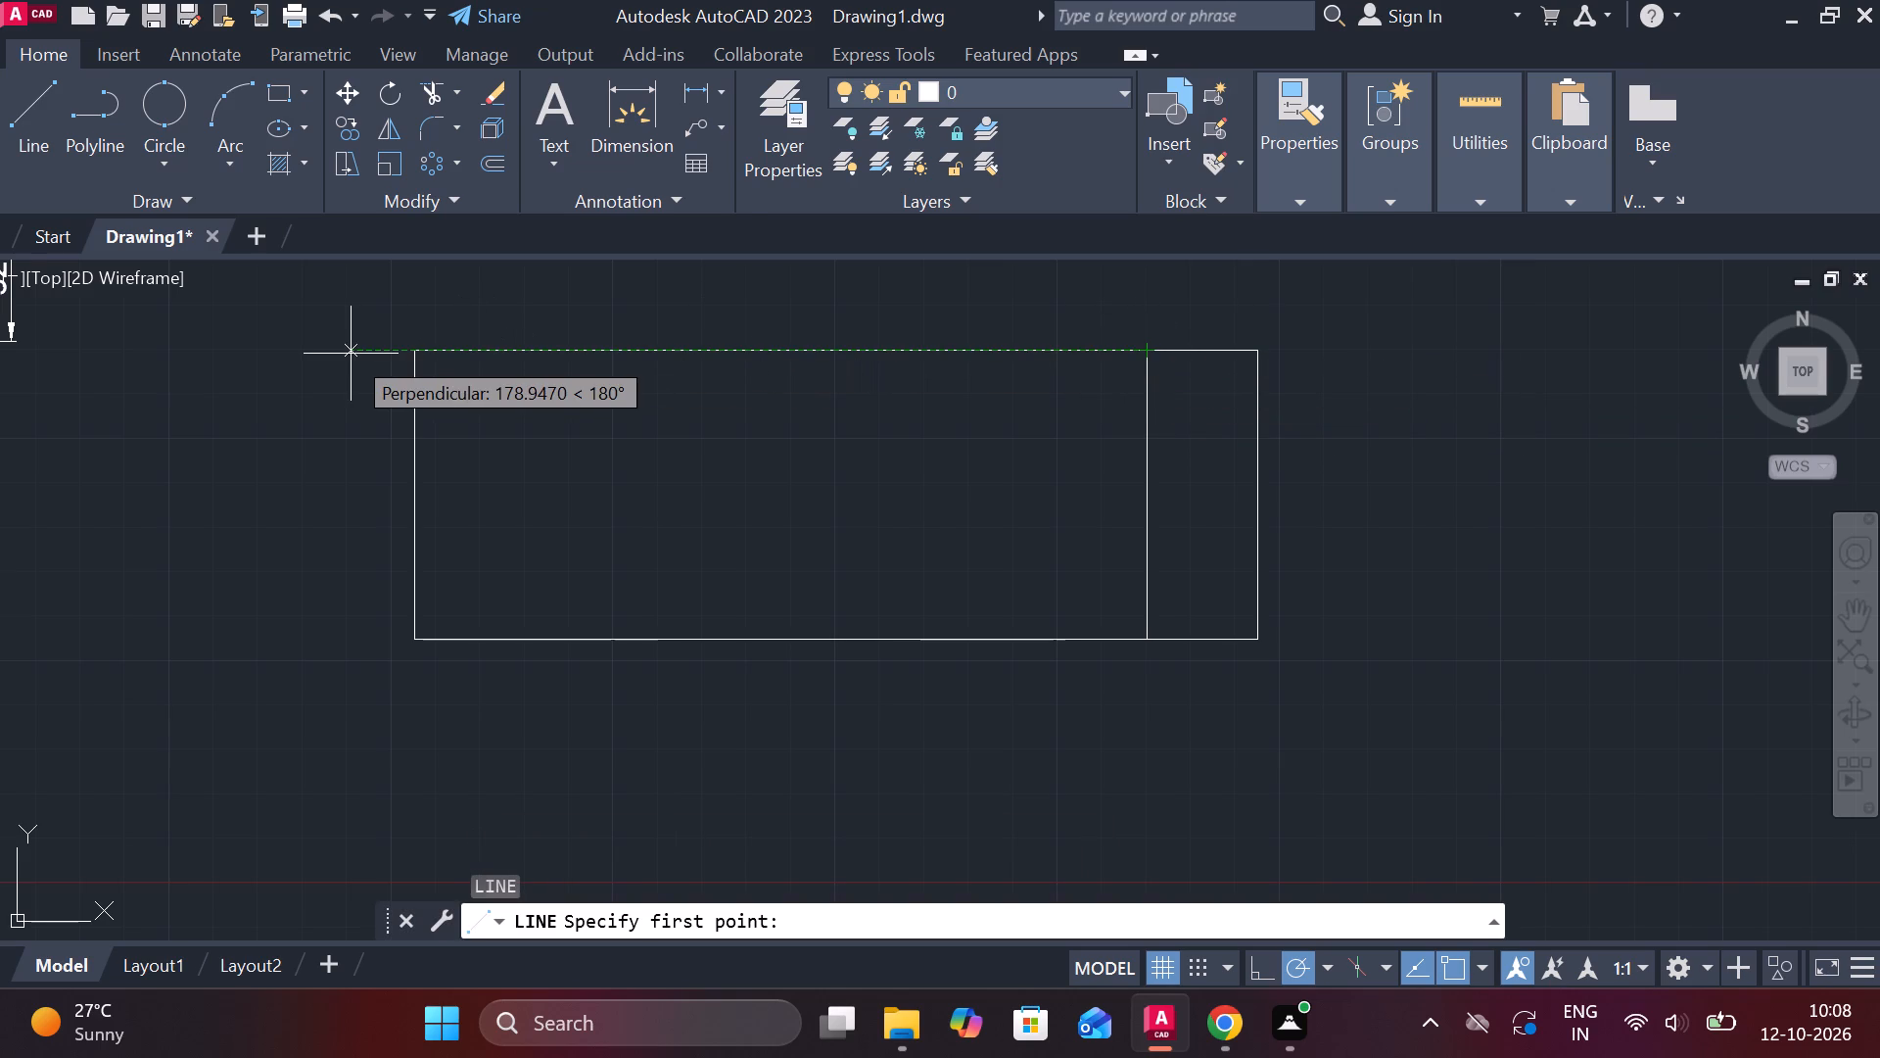
{"action": "type", "text": "25"}
{"action": "key", "text": "space"}
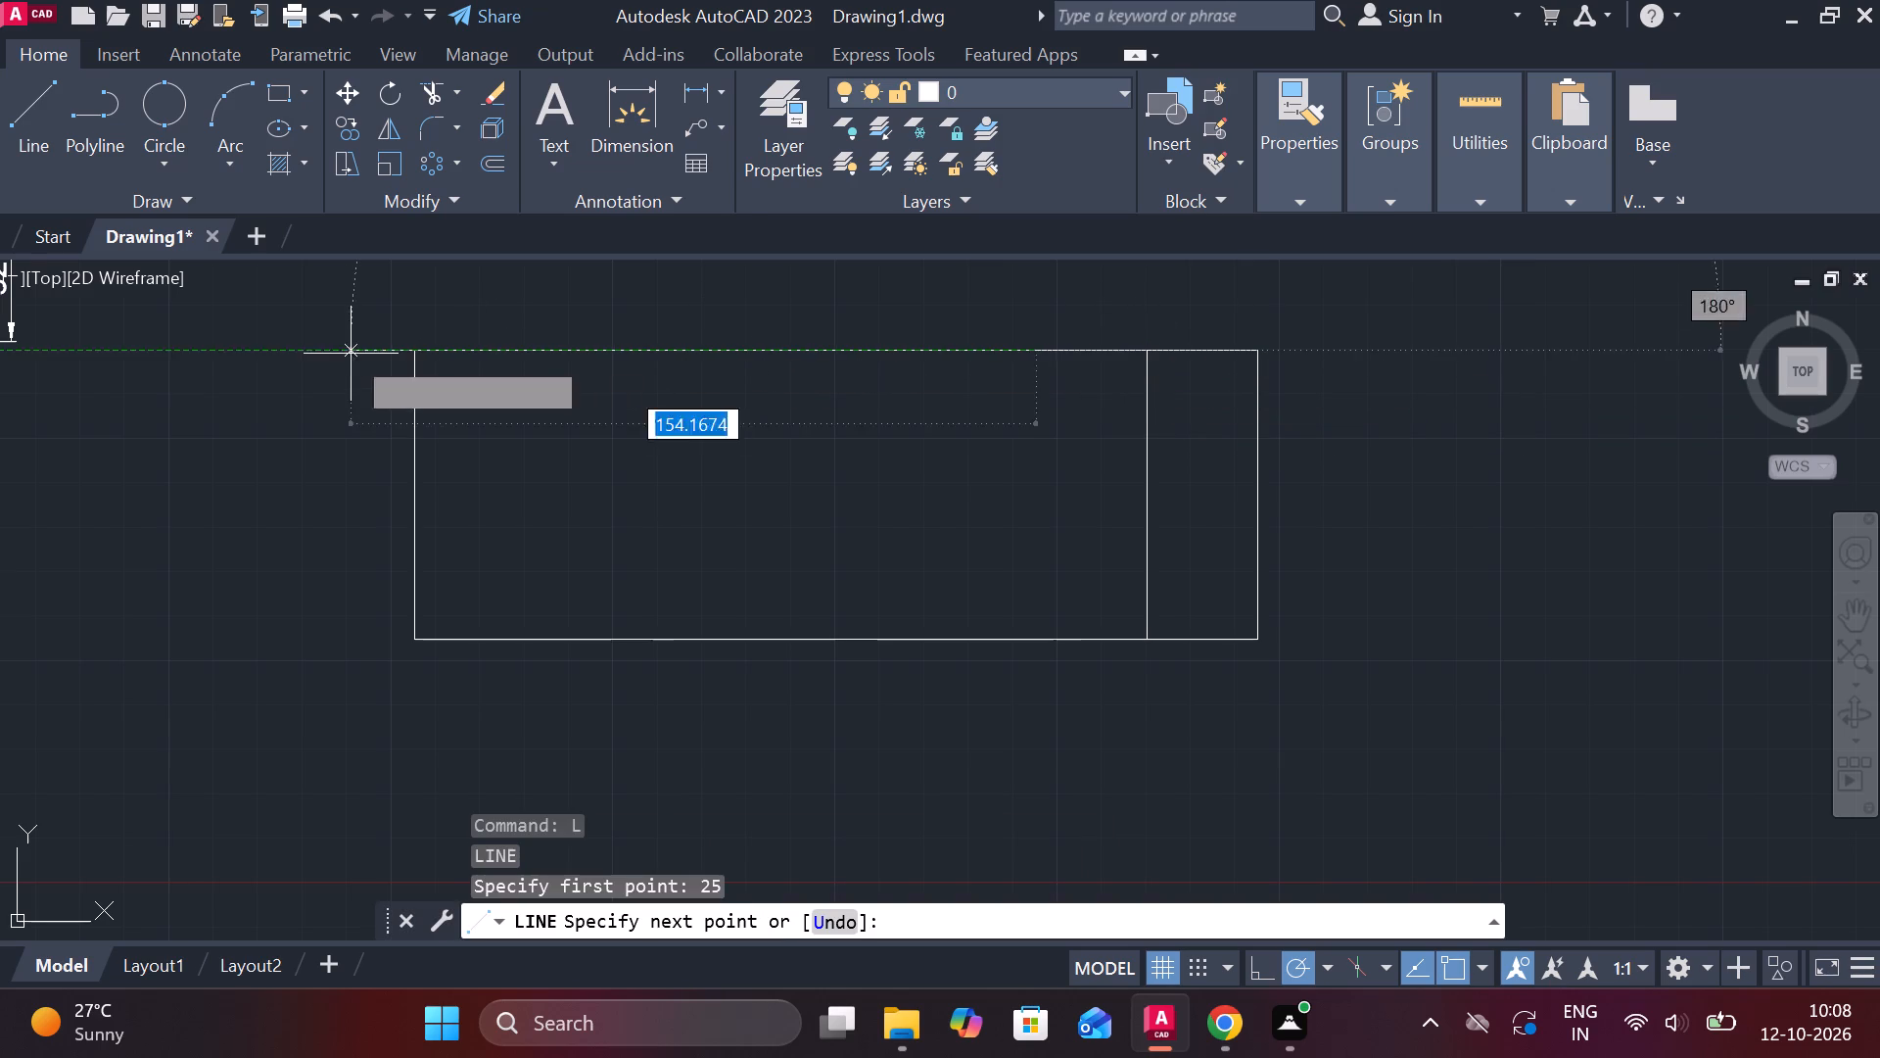
{"action": "left_click", "coordinate": [1022, 712]}
{"action": "key", "text": "Escape"}
Draw another vertical line from the top edge, 25 further left, extending down past the rectangle's bottom edge.
{"action": "type", "text": "l"}
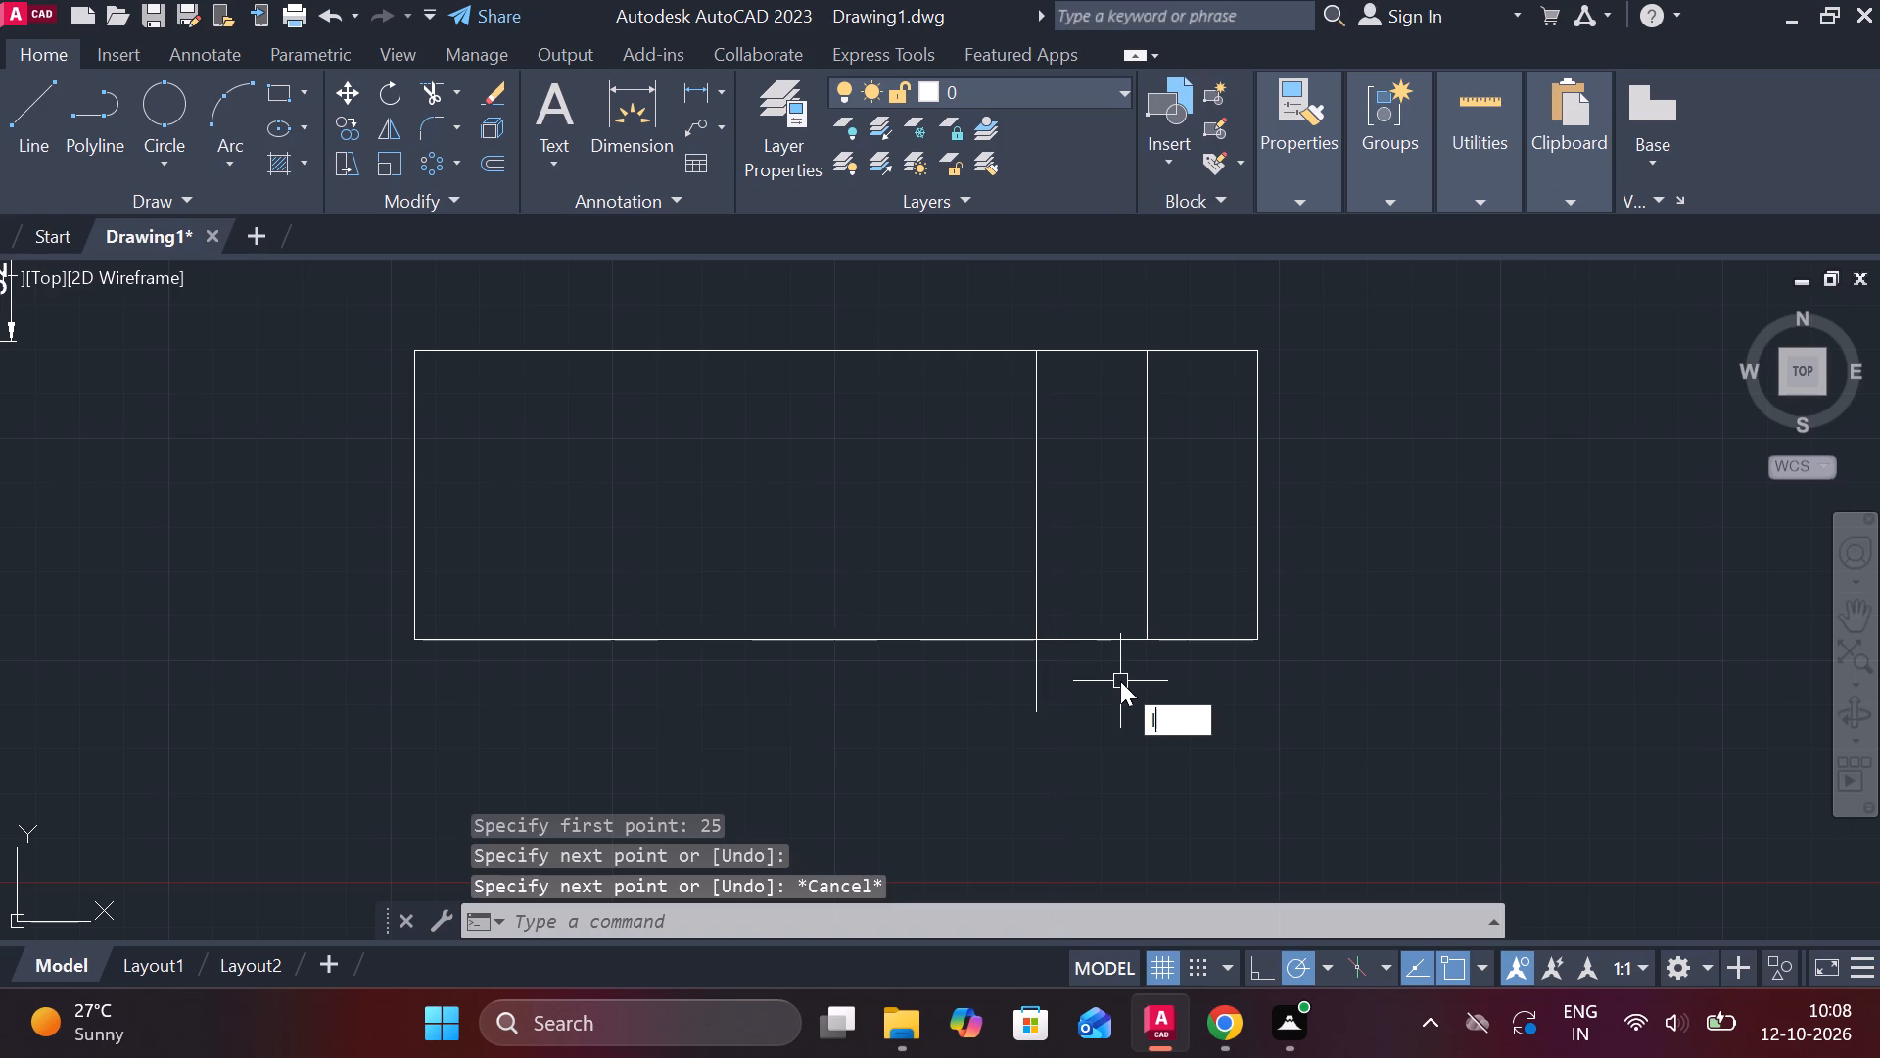
{"action": "key", "text": "space"}
{"action": "scroll", "coordinate": [1029, 368], "scroll_direction": "down", "scroll_amount": 4}
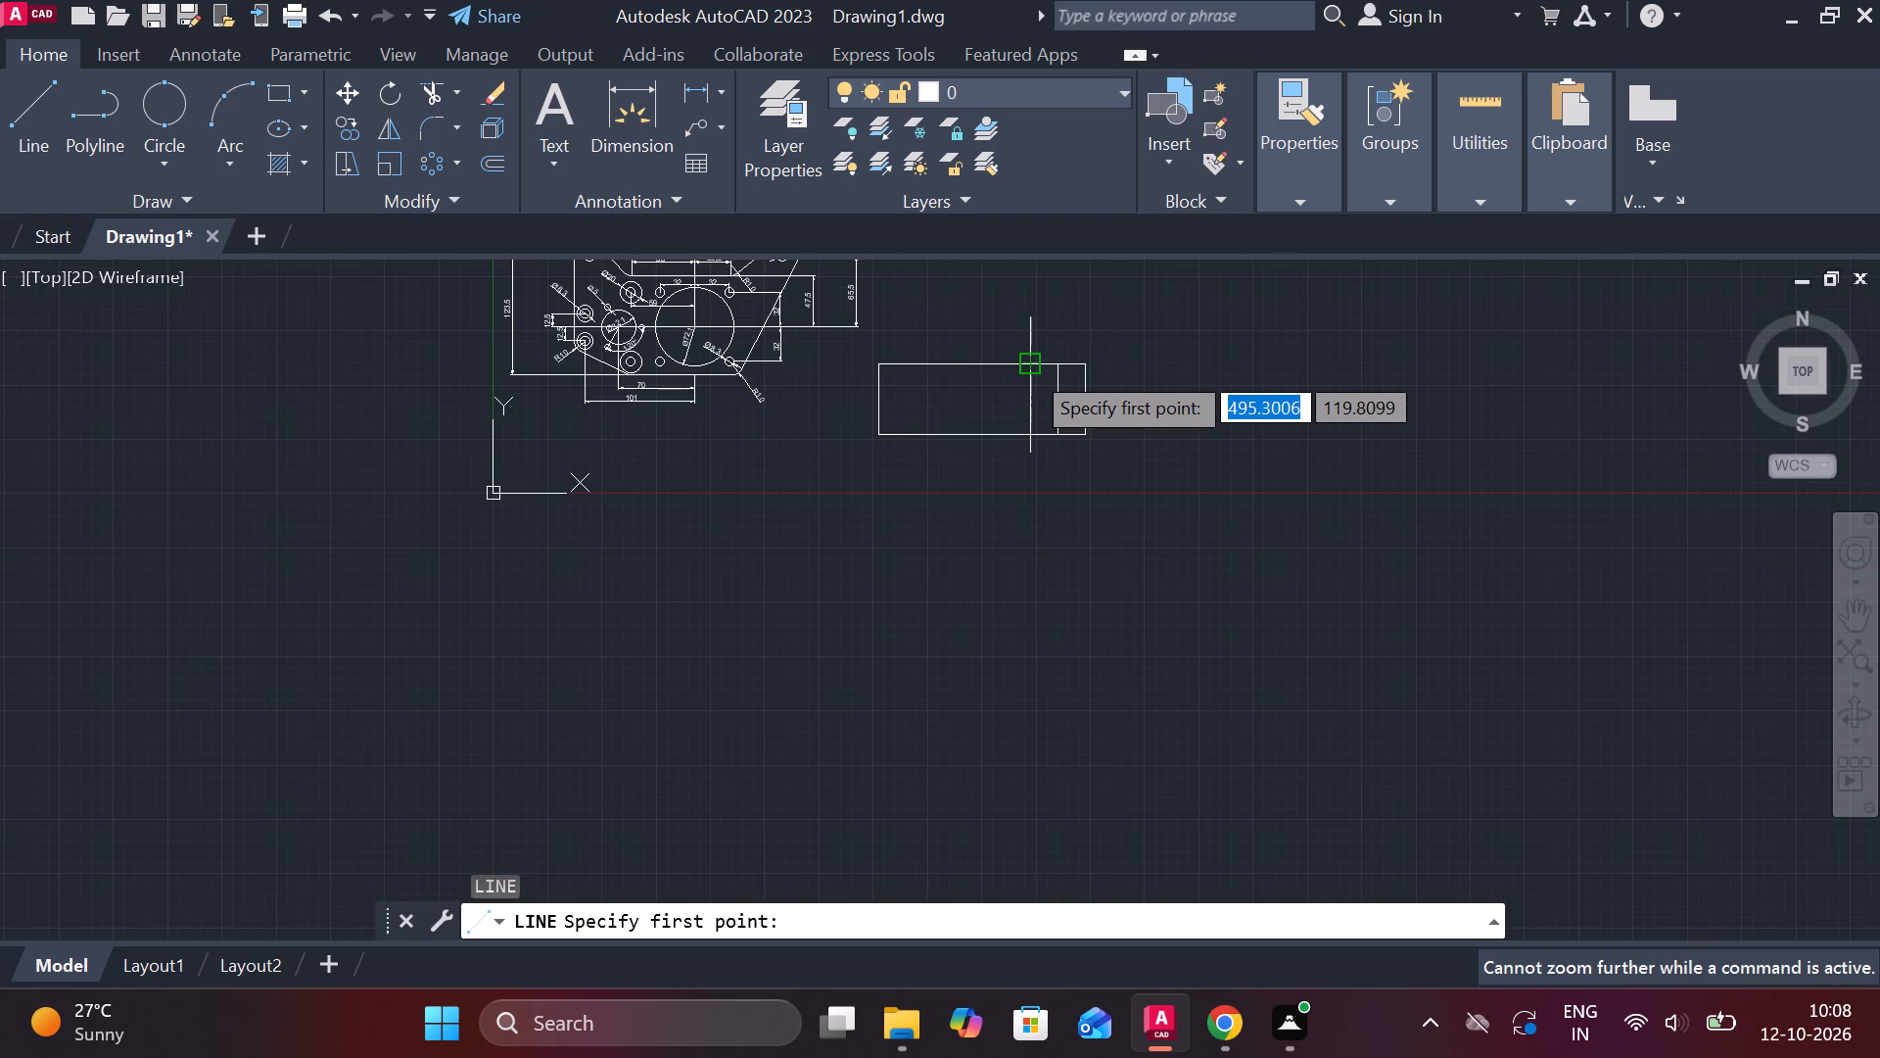
{"action": "type", "text": "25"}
{"action": "key", "text": "space"}
{"action": "scroll", "coordinate": [970, 500], "scroll_direction": "up", "scroll_amount": 2}
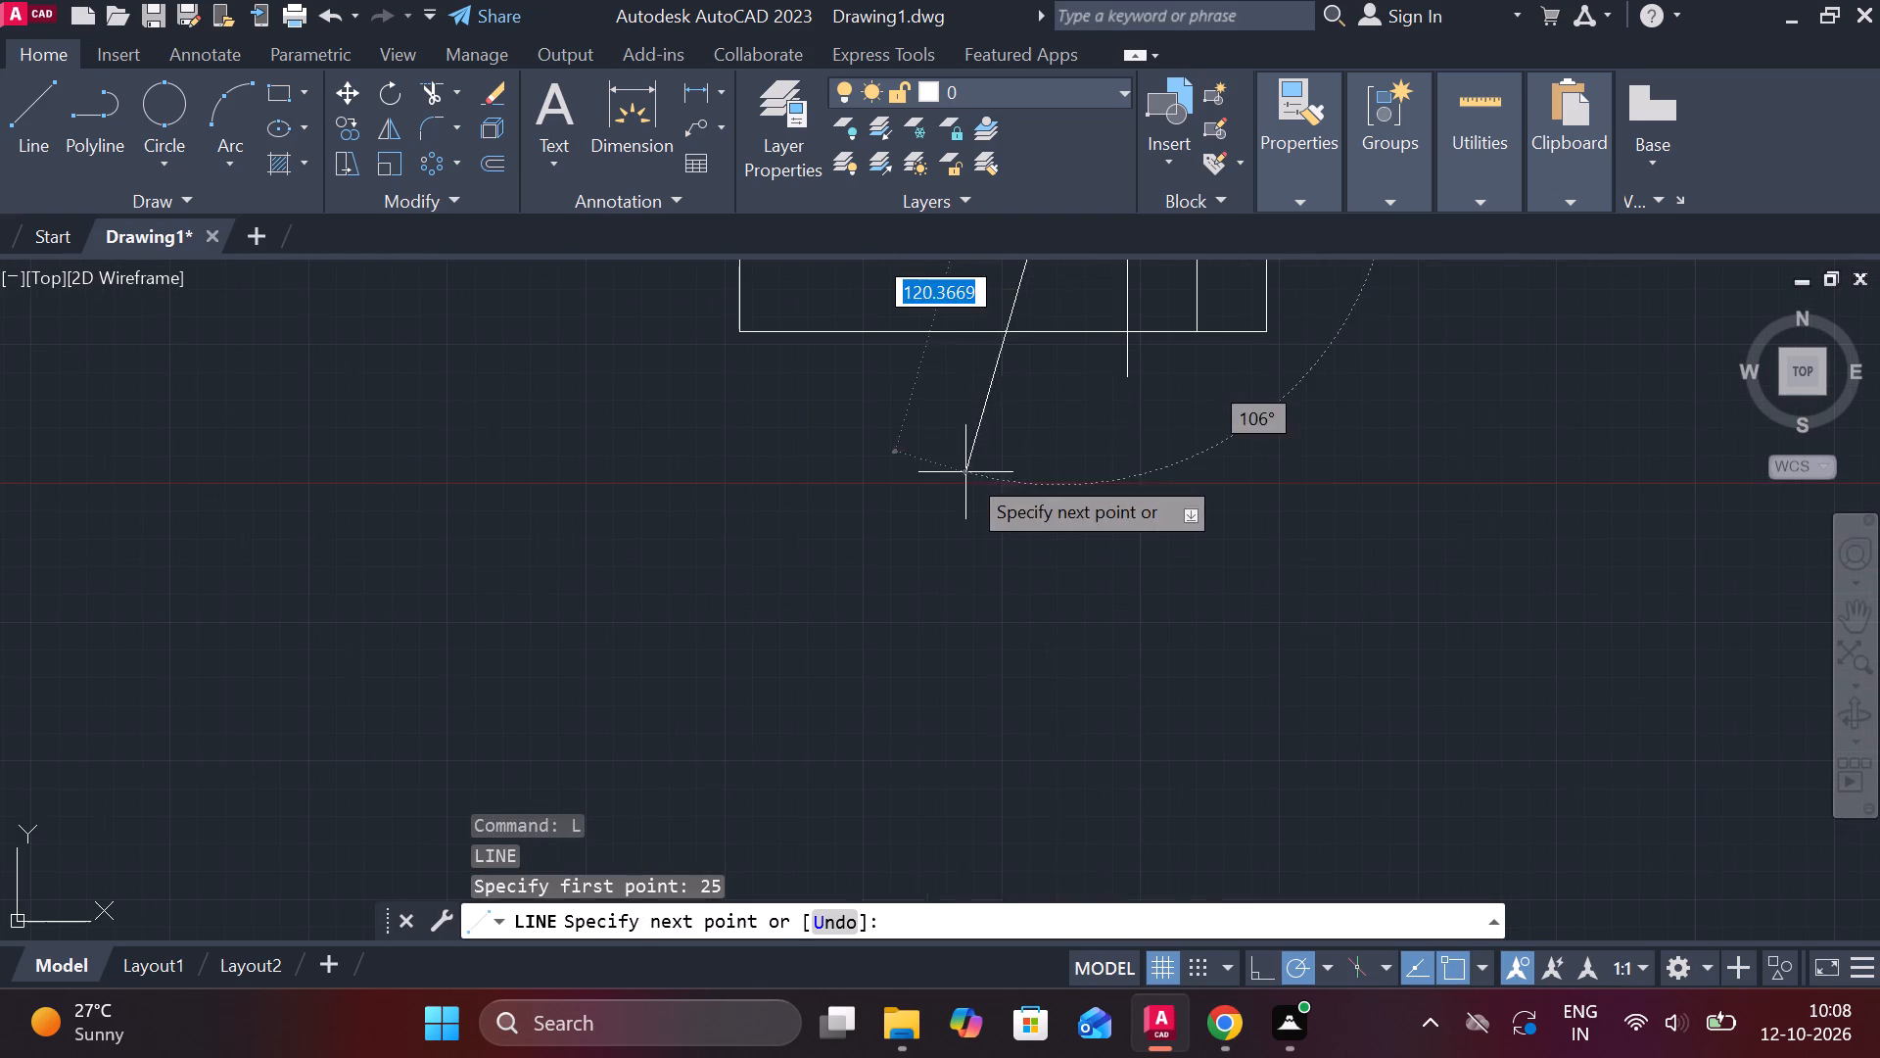
{"action": "scroll", "coordinate": [1045, 437], "scroll_direction": "up", "scroll_amount": 1}
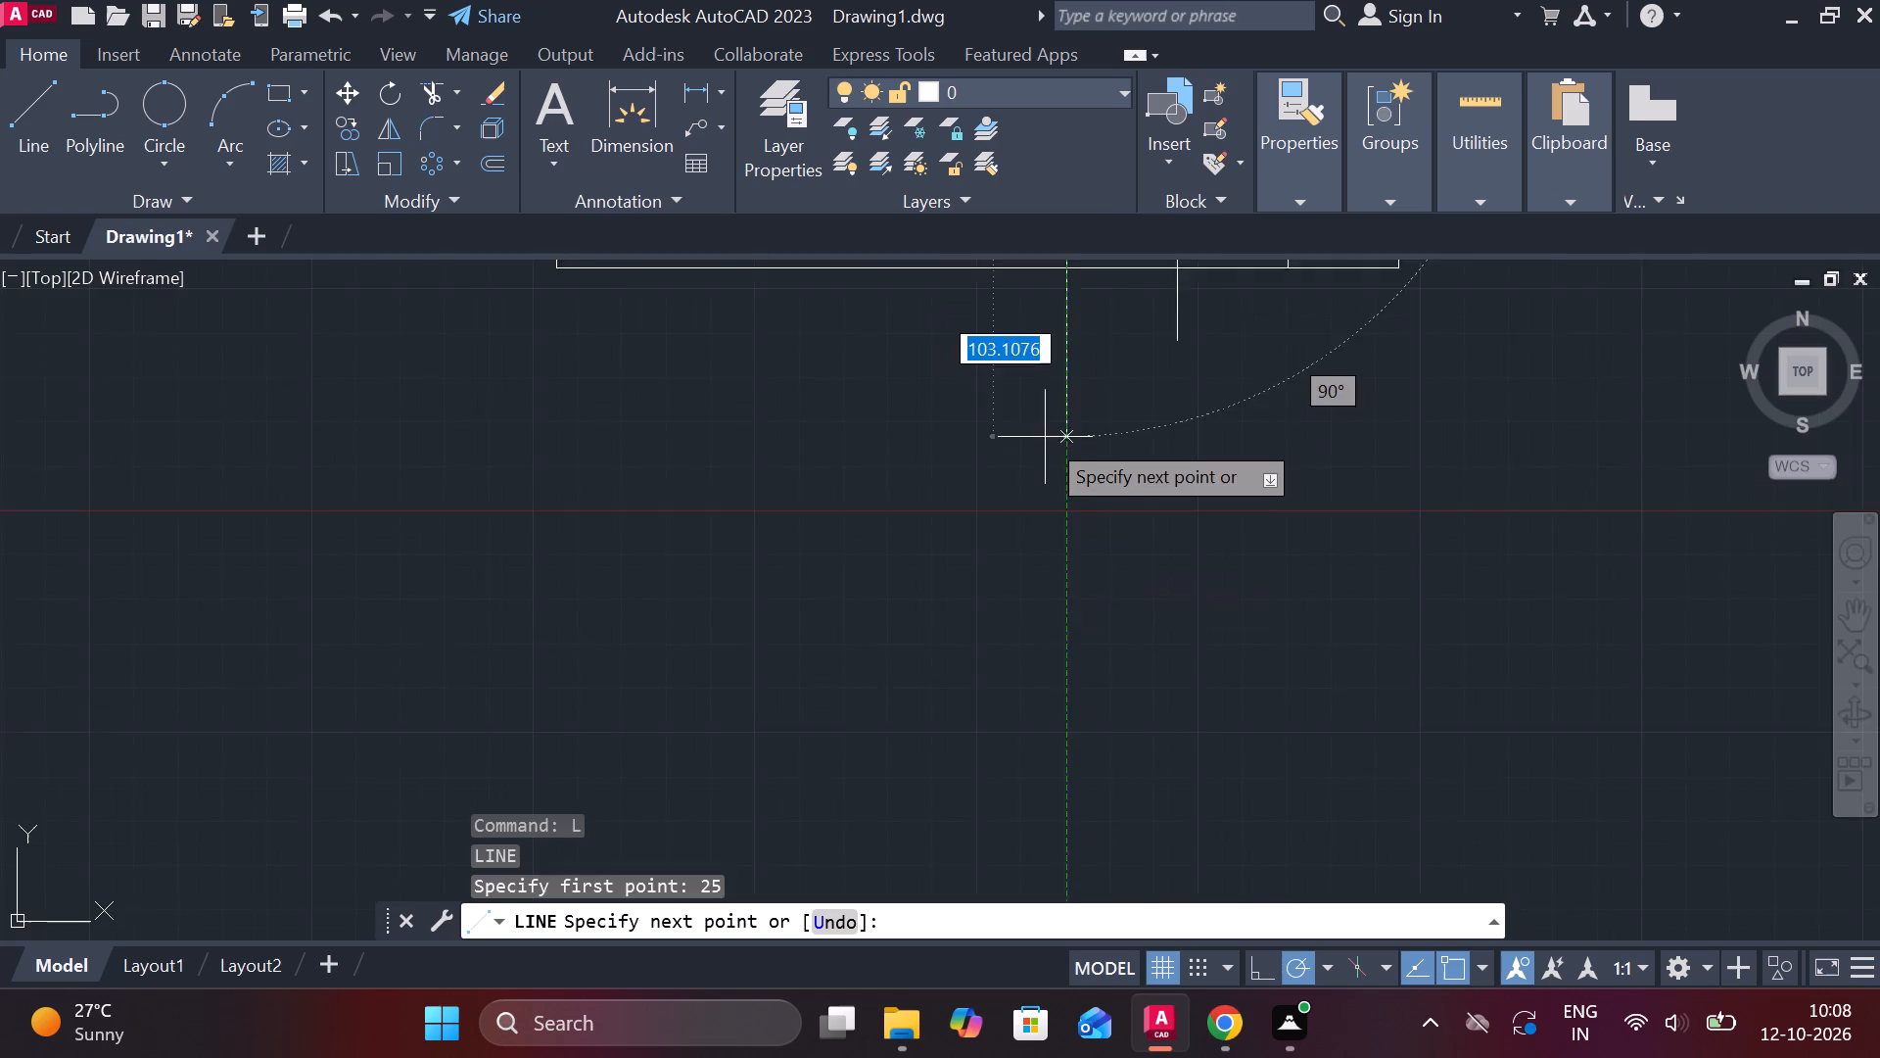
{"action": "scroll", "coordinate": [1045, 437], "scroll_direction": "up", "scroll_amount": 1}
{"action": "middle_click_drag", "start_coordinate": [1053, 435], "coordinate": [1029, 692]}
{"action": "left_click", "coordinate": [1065, 622]}
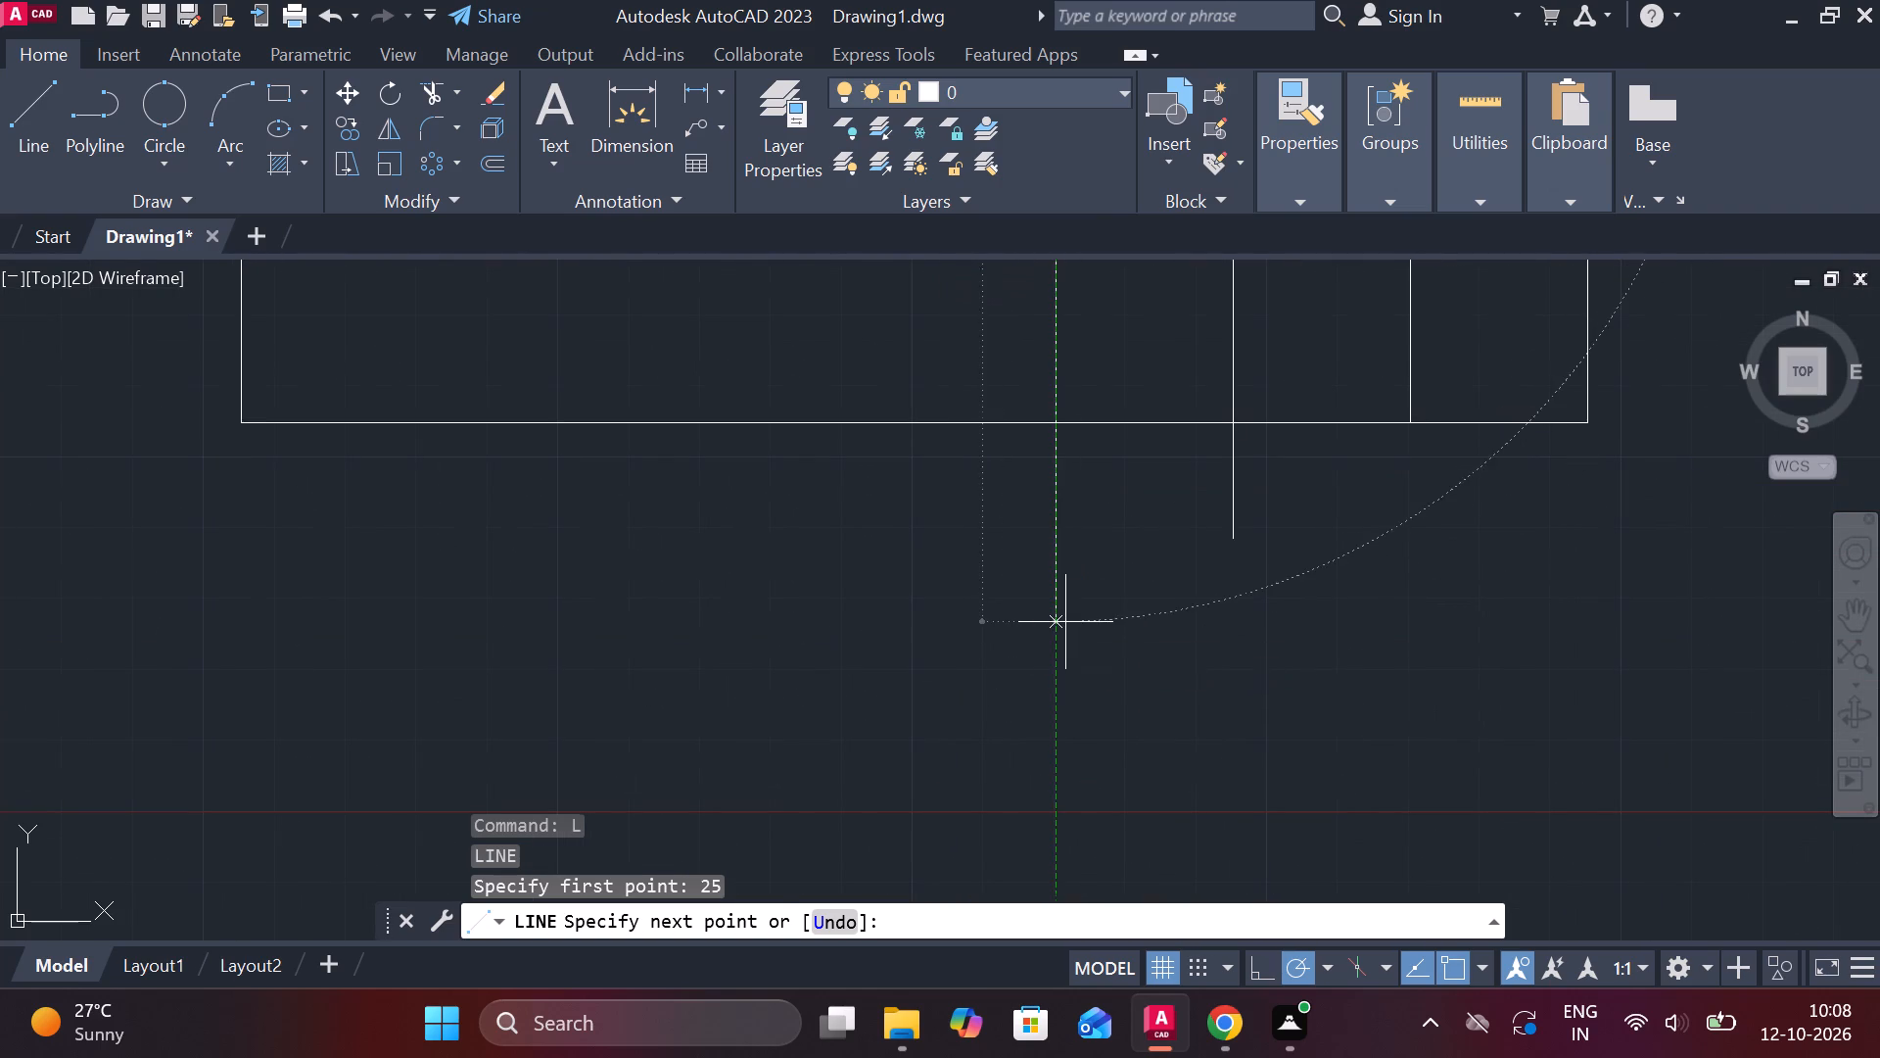
{"action": "key", "text": "Escape"}
Trim the two vertical lines' ends that extend below the rectangle's bottom edge.
{"action": "scroll", "coordinate": [1146, 600], "scroll_direction": "down", "scroll_amount": 2}
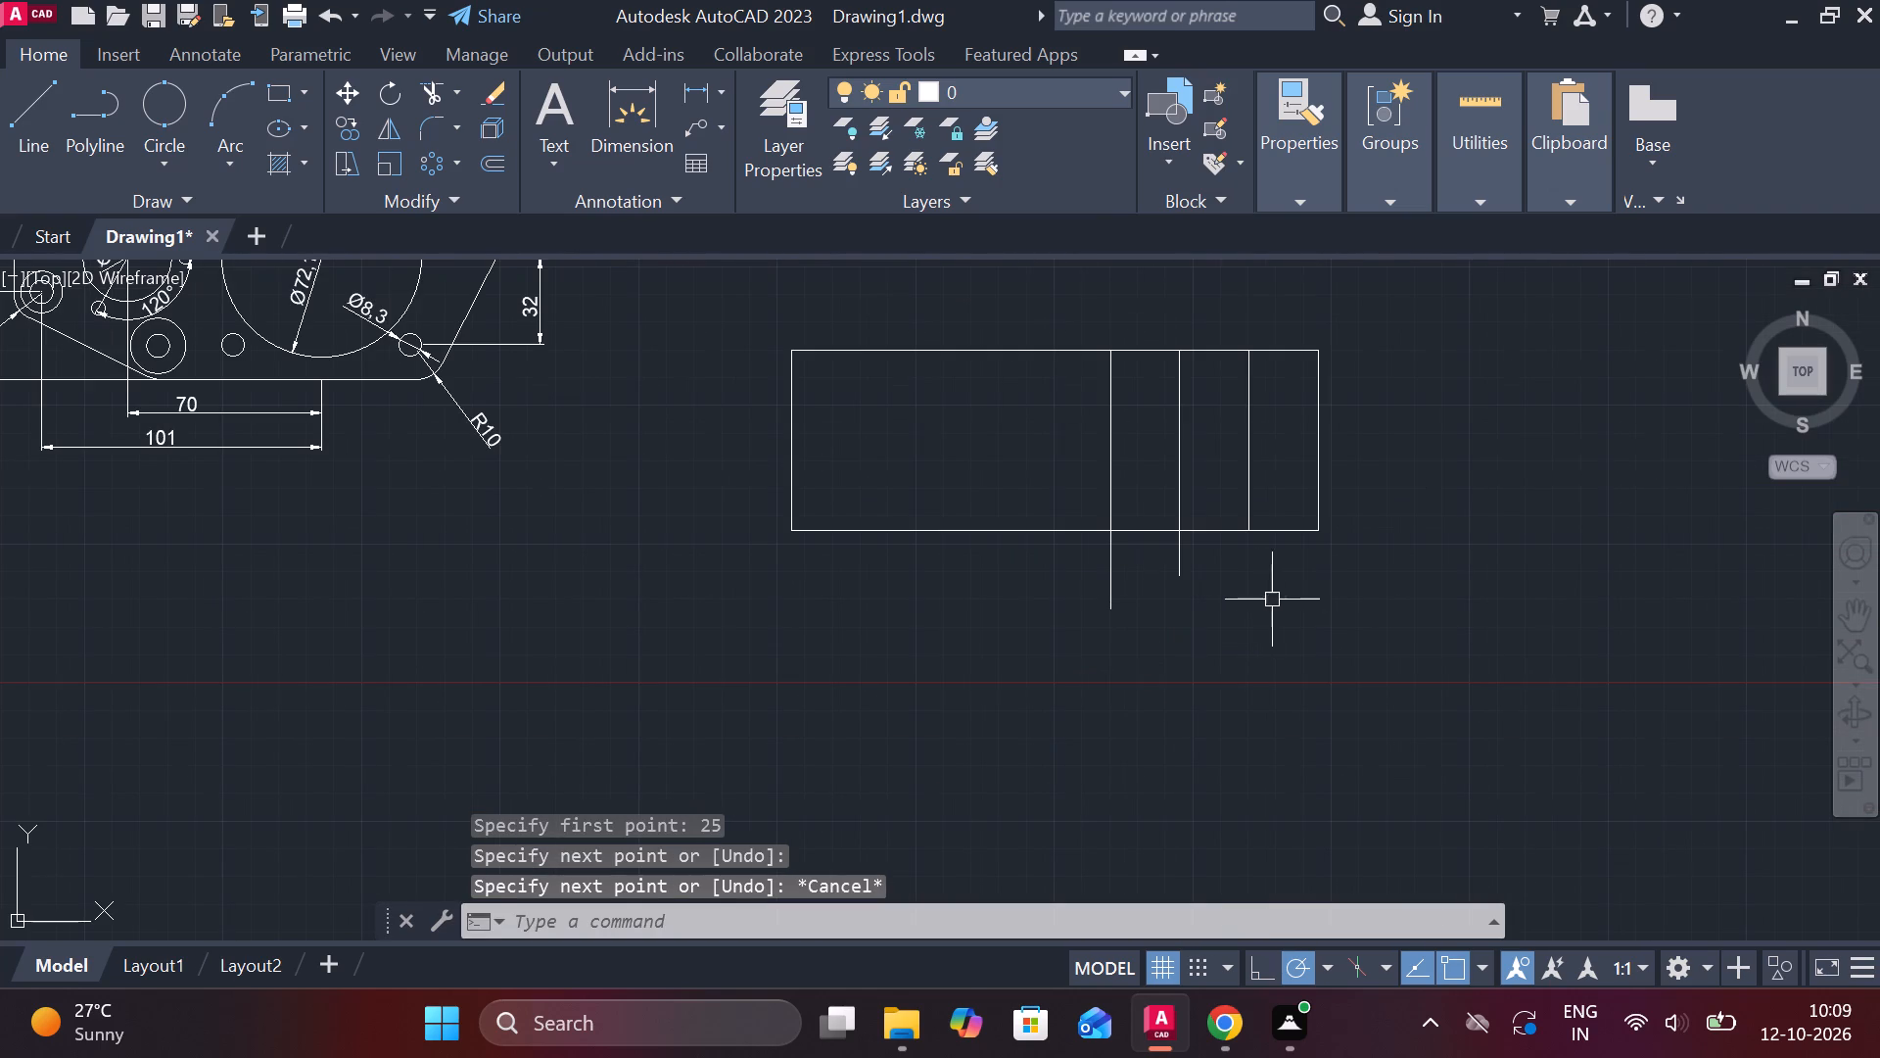
{"action": "scroll", "coordinate": [1209, 640], "scroll_direction": "up", "scroll_amount": 2}
{"action": "type", "text": "trv"}
{"action": "key", "text": "space"}
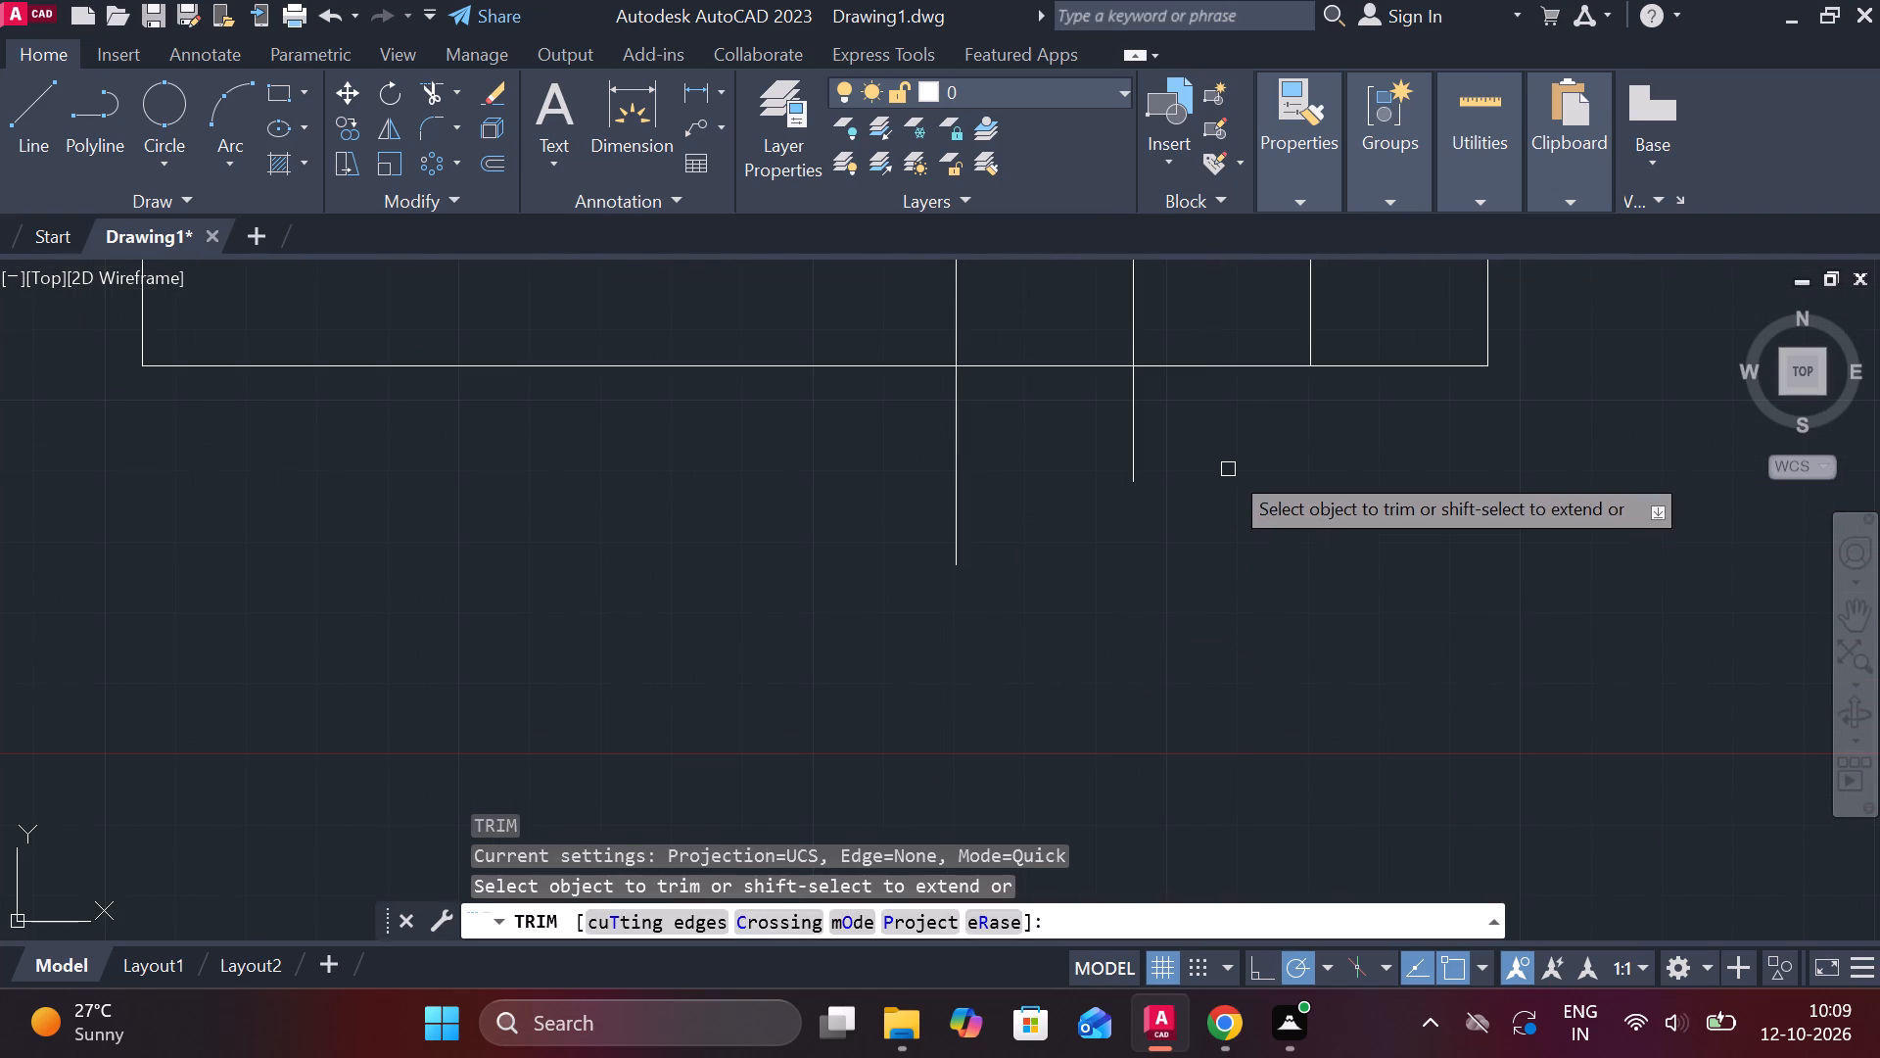
{"action": "left_click_drag", "start_coordinate": [1221, 449], "coordinate": [880, 437]}
{"action": "scroll", "coordinate": [1122, 465], "scroll_direction": "down", "scroll_amount": 1}
{"action": "key", "text": "Escape"}
Draw a horizontal line leftward from the right edge, 20 above the bottom corner, ending past the leftmost inner vertical line.
{"action": "middle_click_drag", "start_coordinate": [1125, 466], "coordinate": [982, 616]}
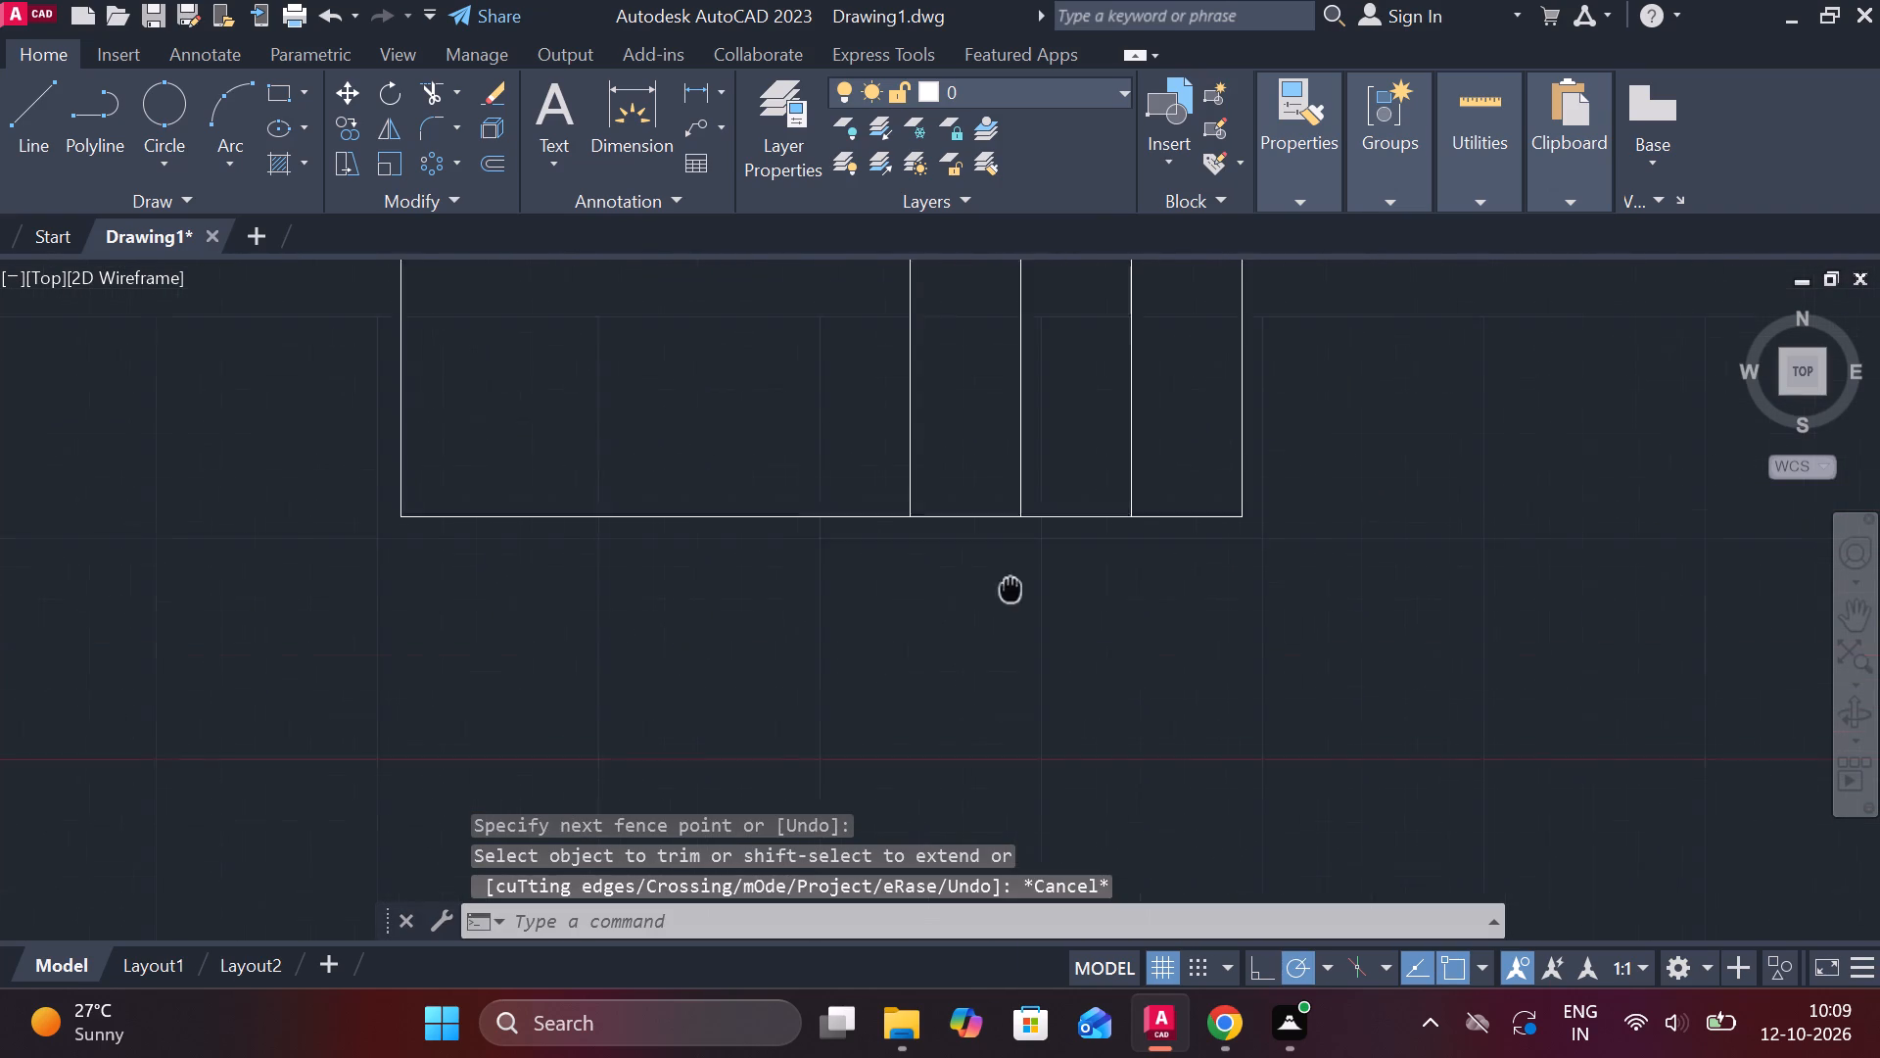
{"action": "middle_click_drag", "start_coordinate": [982, 616], "coordinate": [956, 645]}
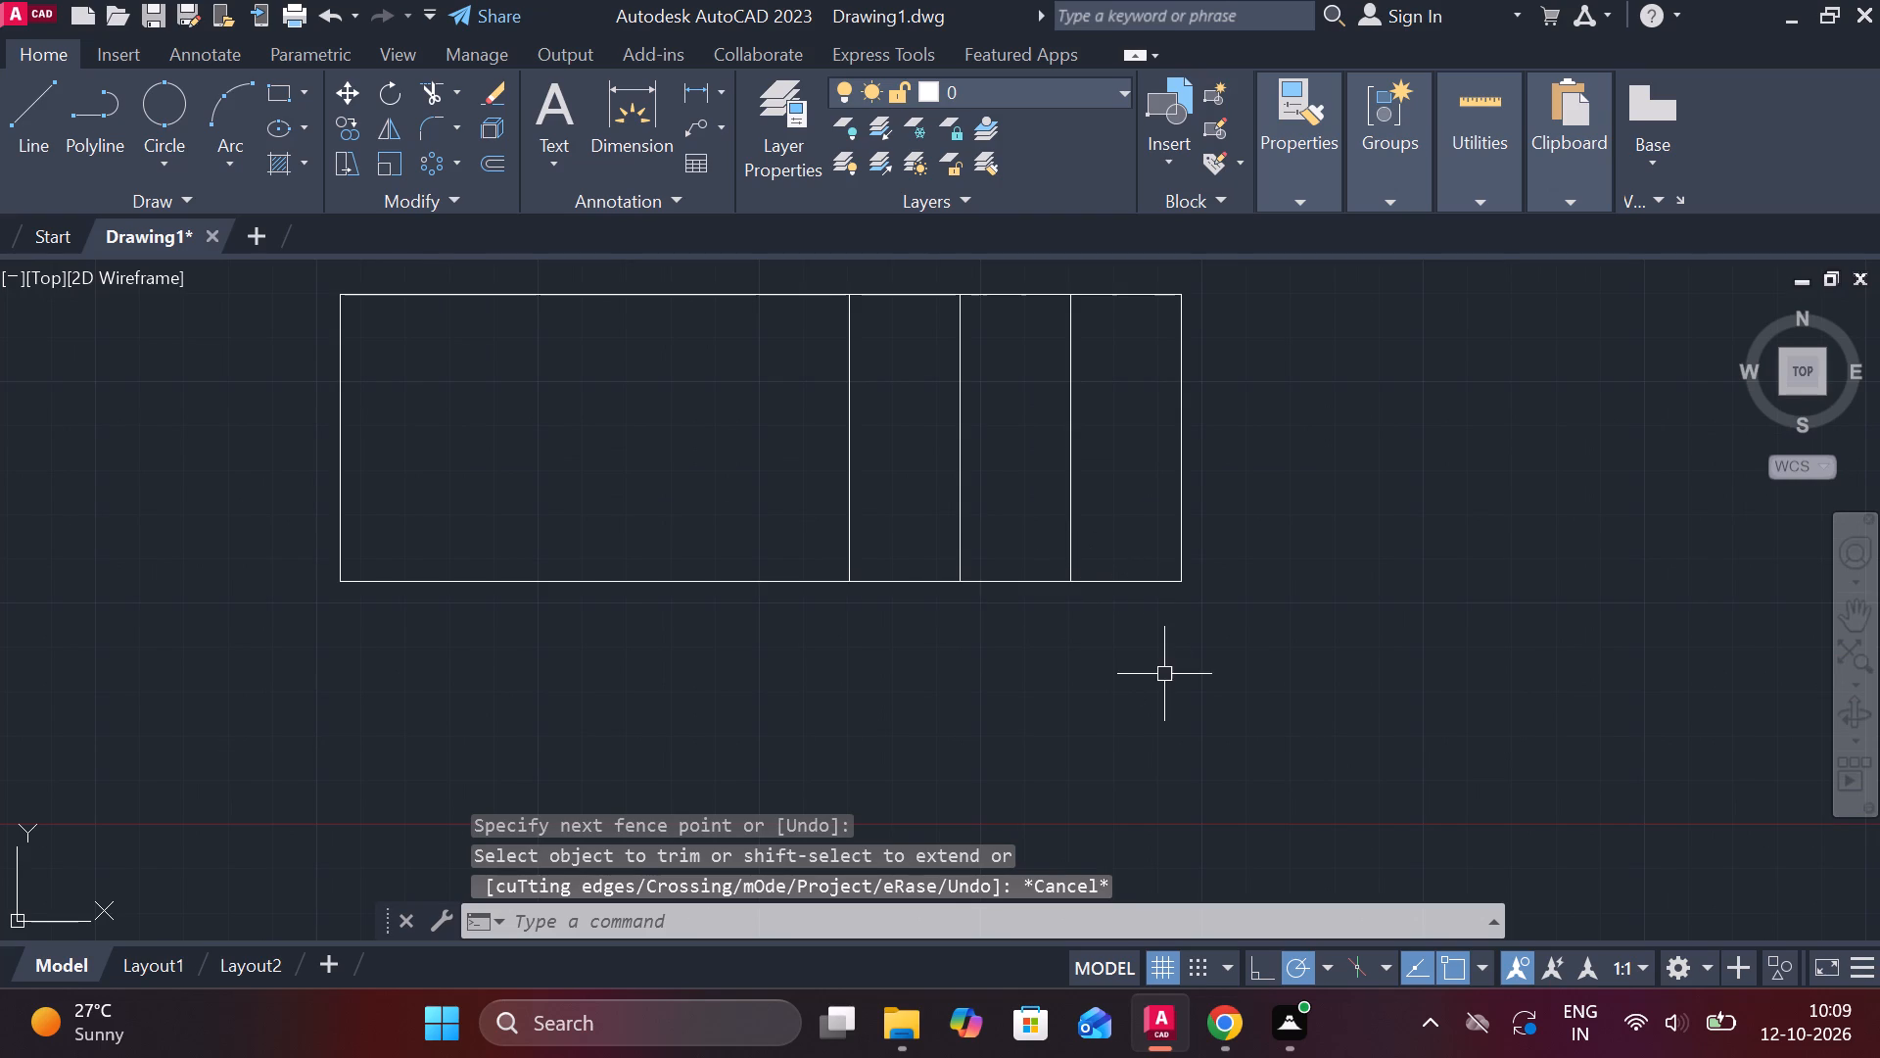
{"action": "key", "text": "l"}
{"action": "key", "text": "Return"}
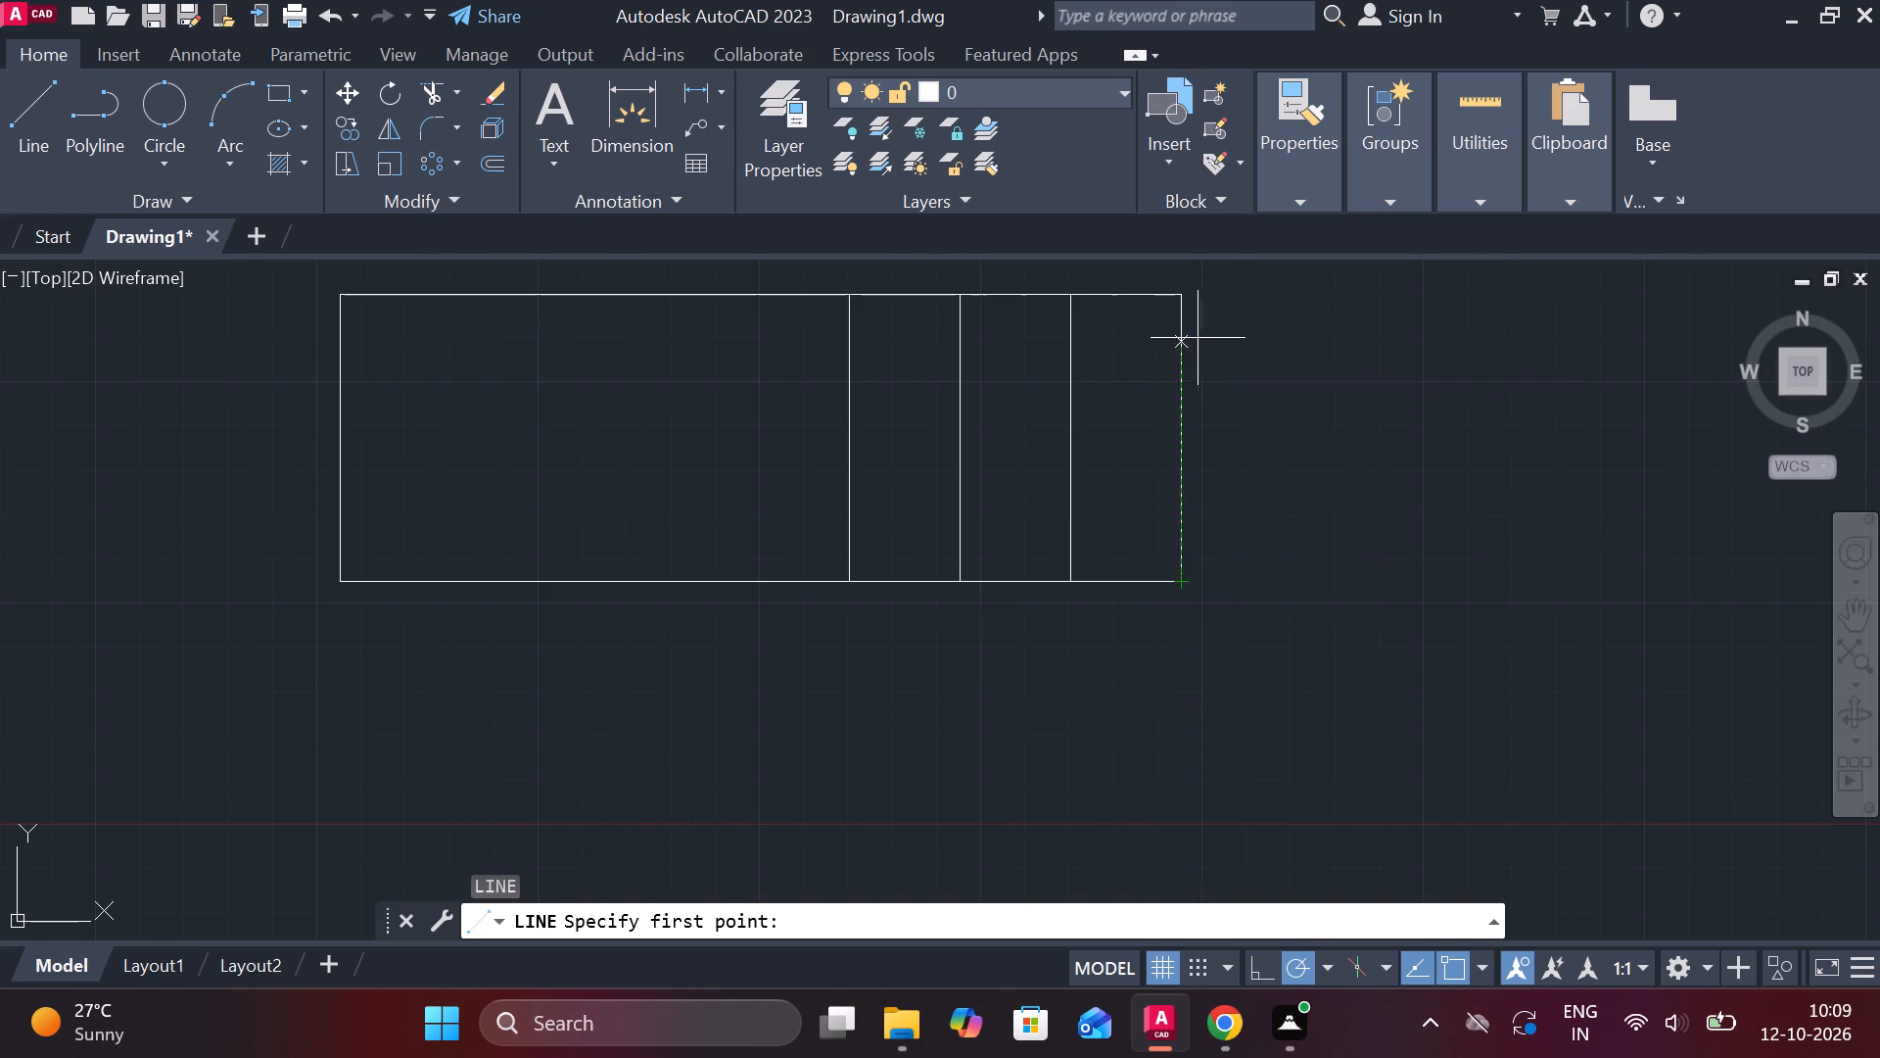
{"action": "middle_click_drag", "start_coordinate": [1199, 335], "coordinate": [1199, 492]}
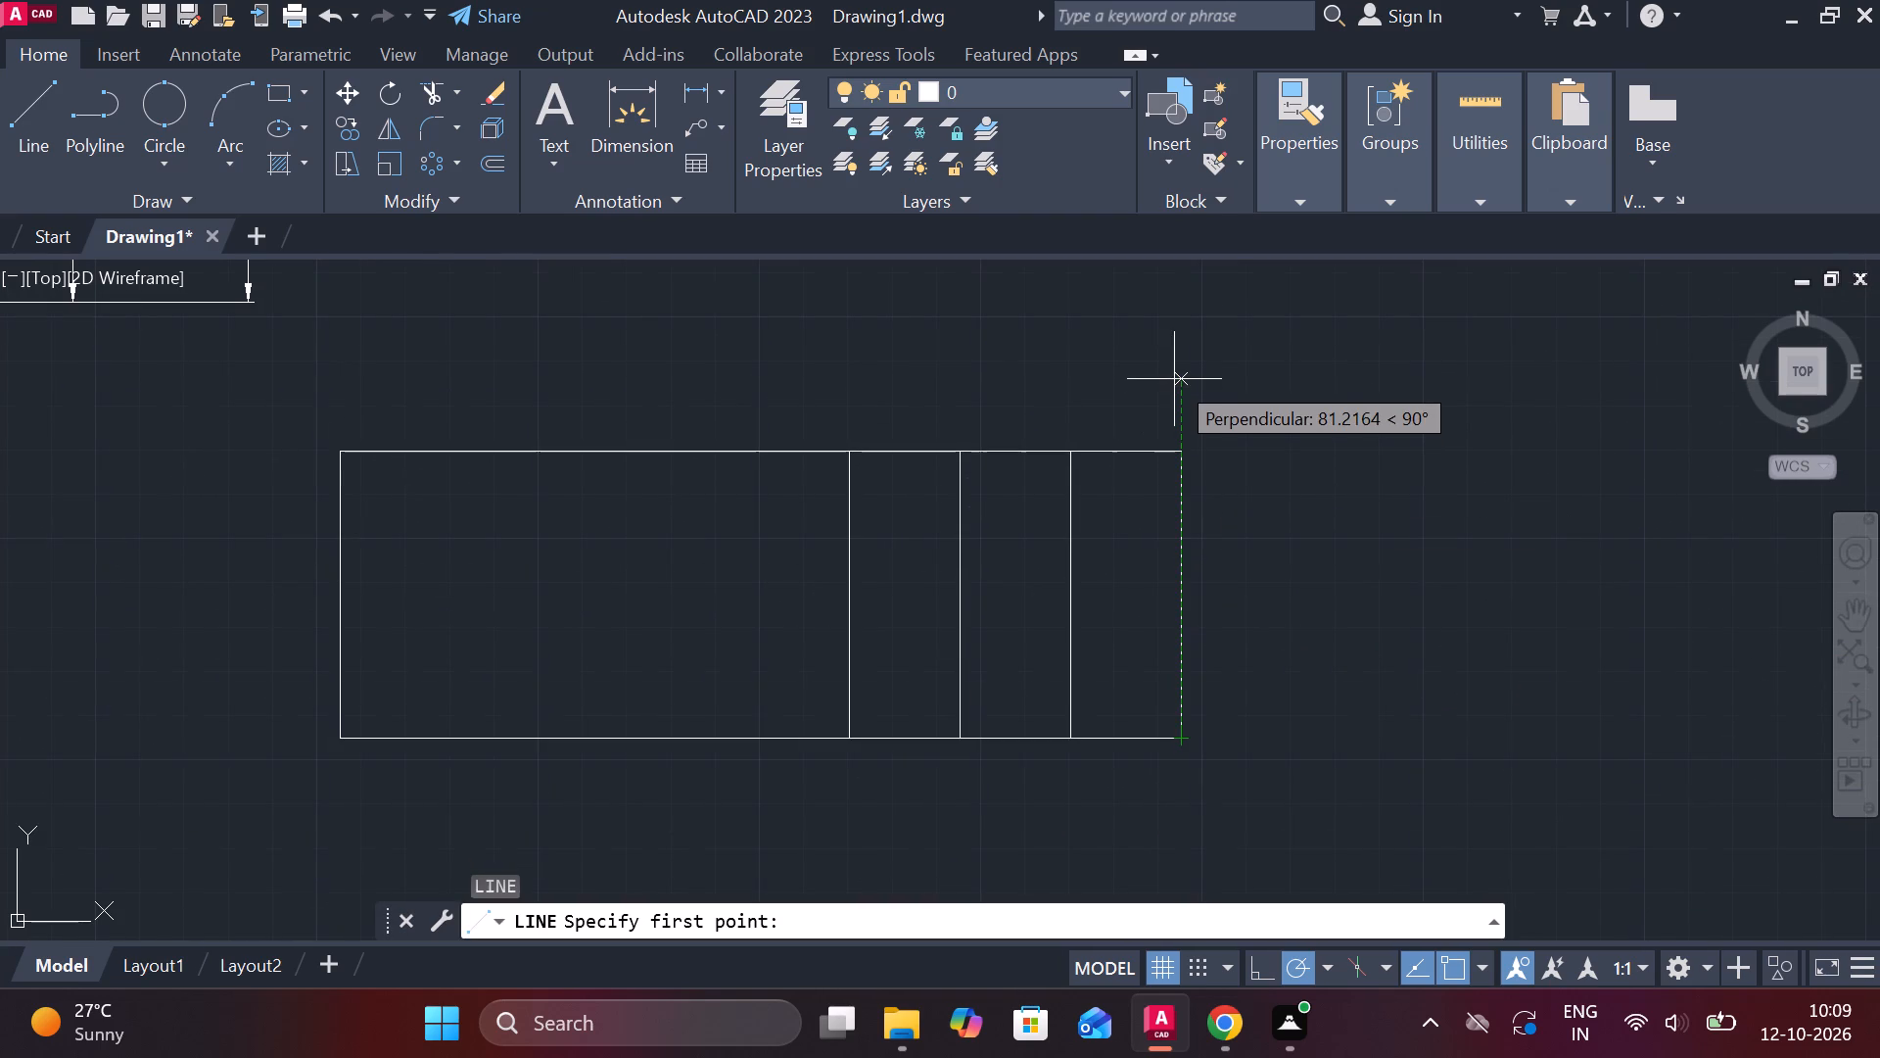
{"action": "key", "text": "2"}
{"action": "key", "text": "0"}
{"action": "key", "text": "Return"}
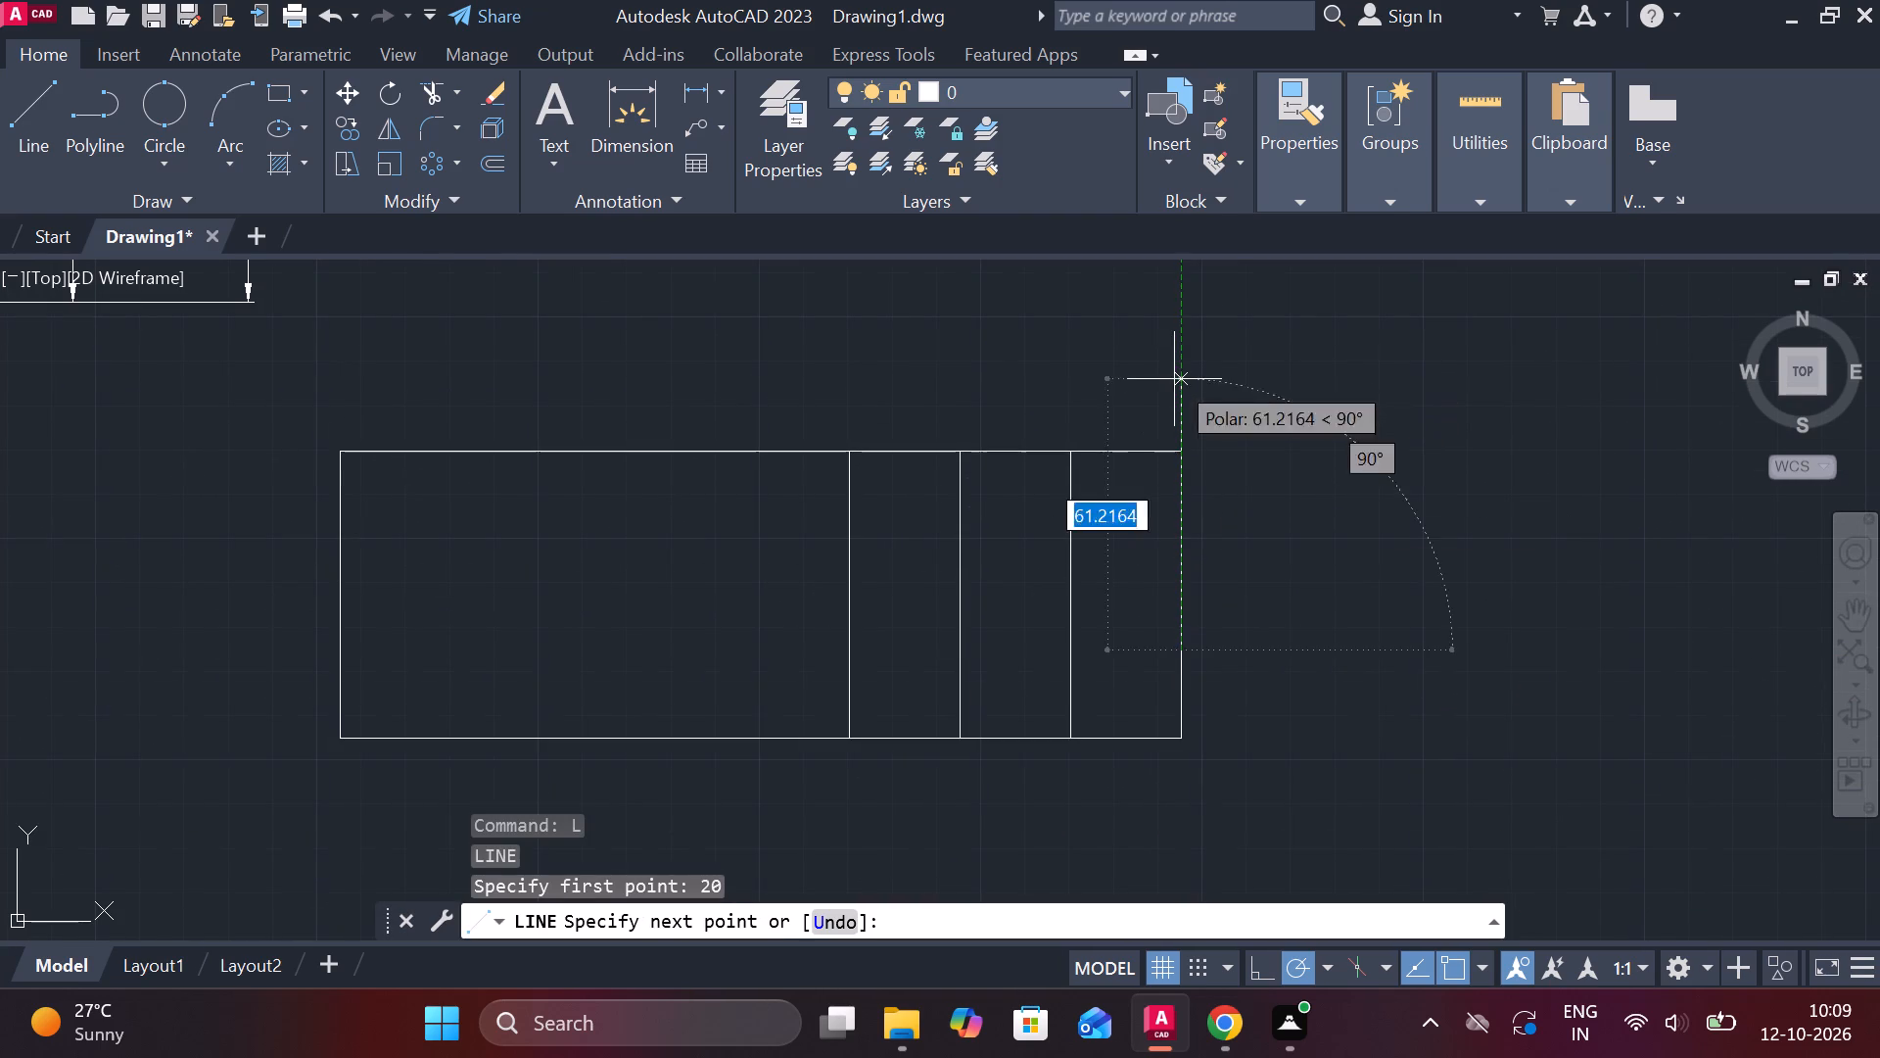
{"action": "left_click", "coordinate": [779, 650]}
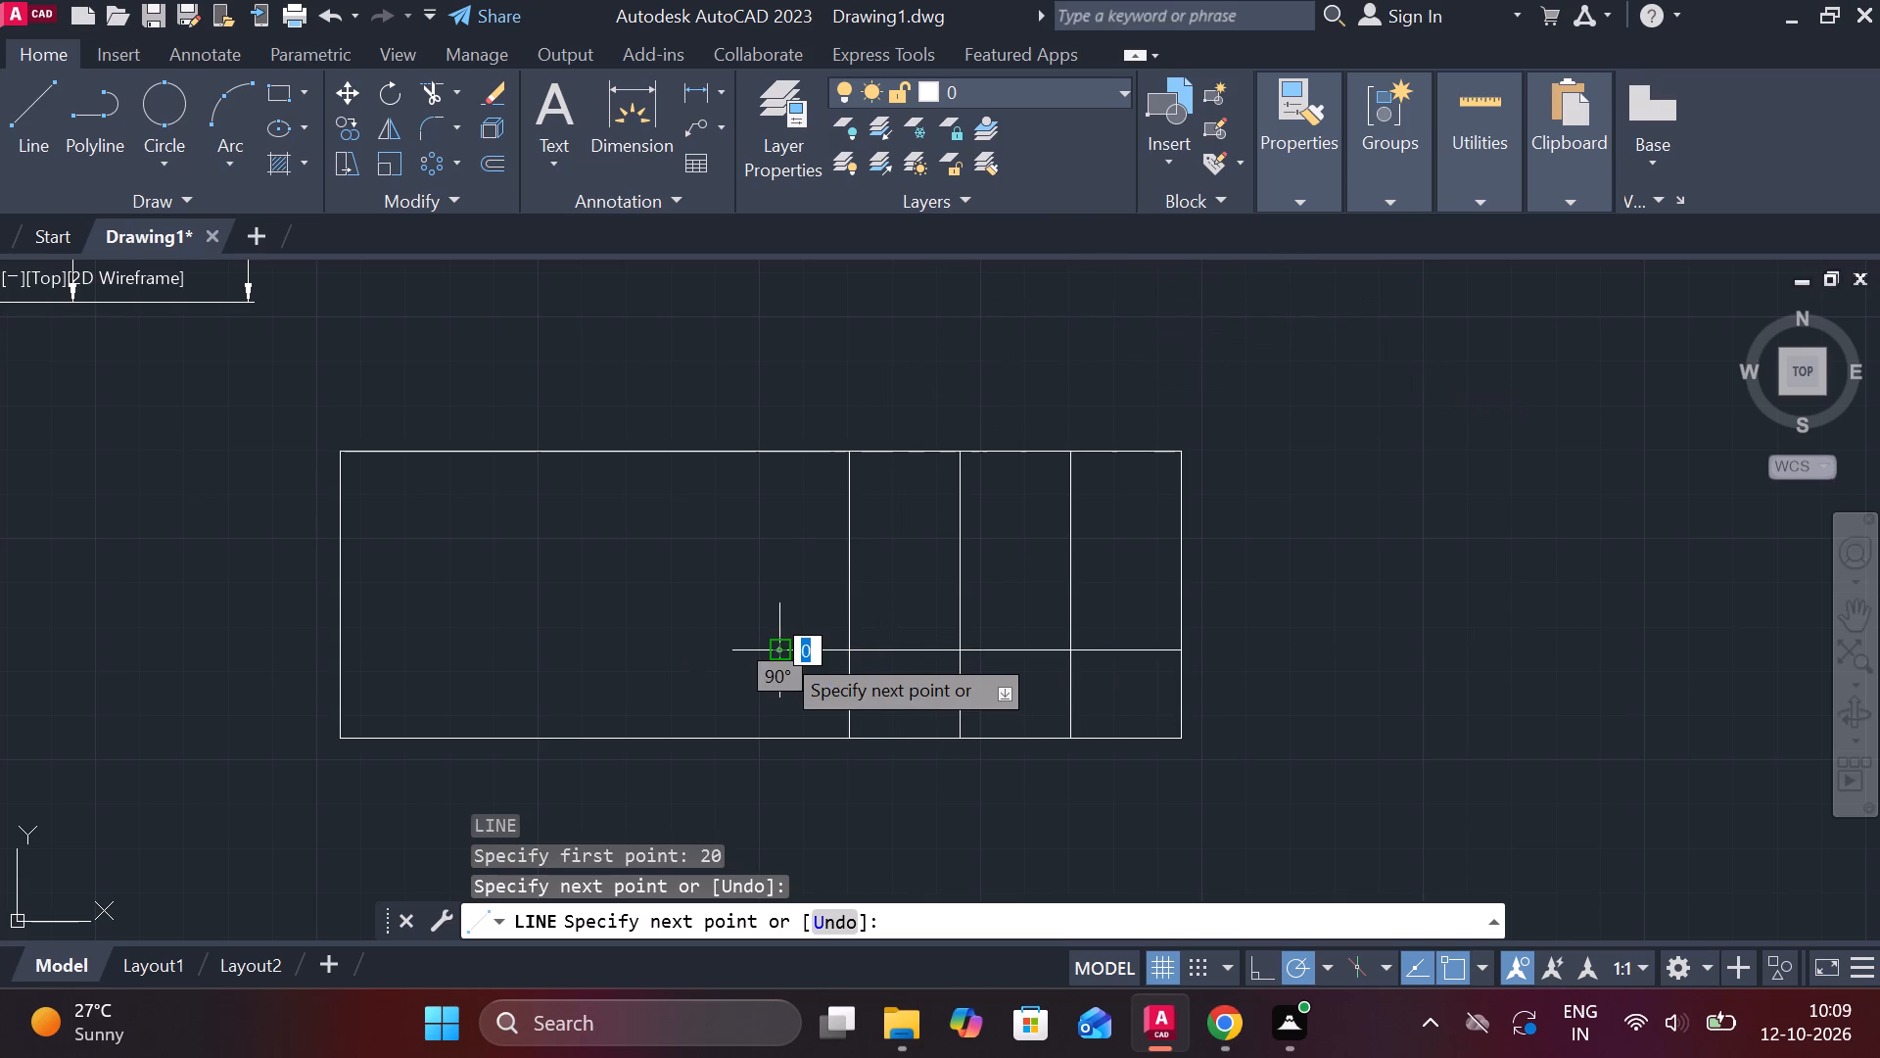
{"action": "key", "text": "grave"}
{"action": "key", "text": "Escape"}
{"action": "key", "text": "Escape"}
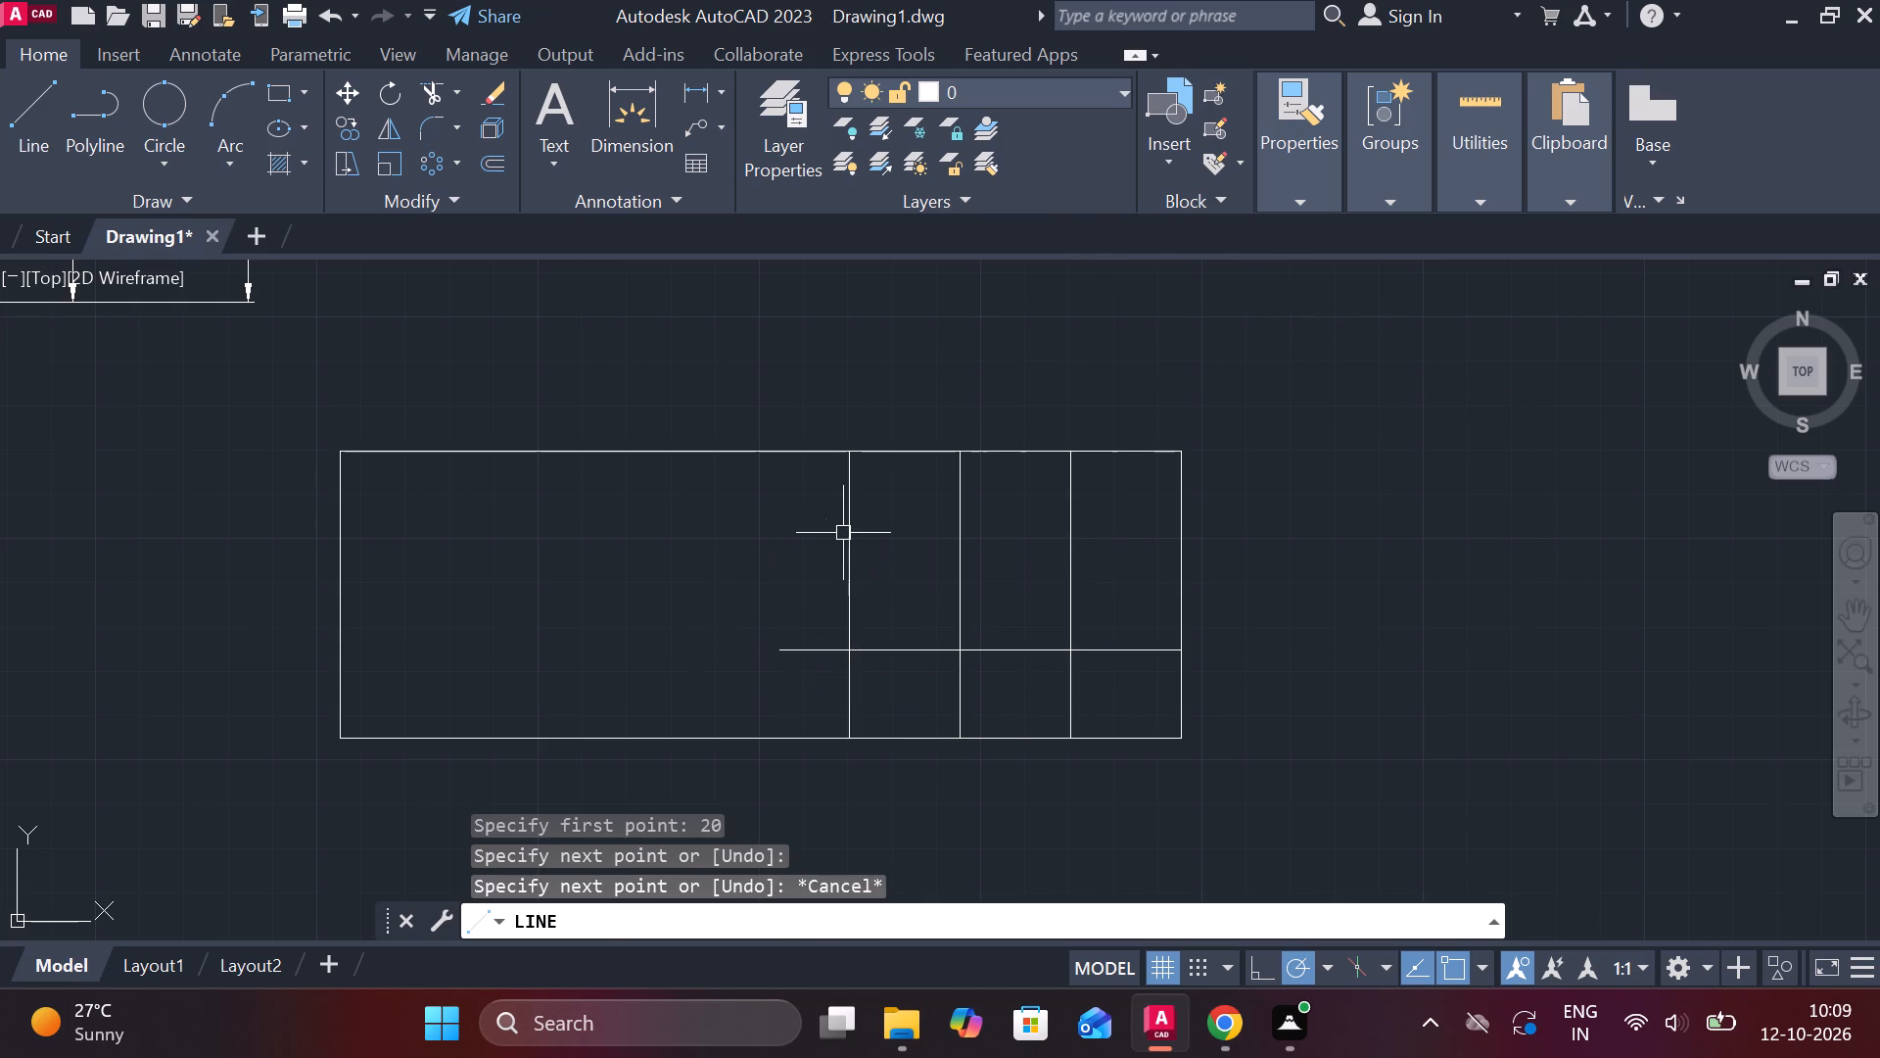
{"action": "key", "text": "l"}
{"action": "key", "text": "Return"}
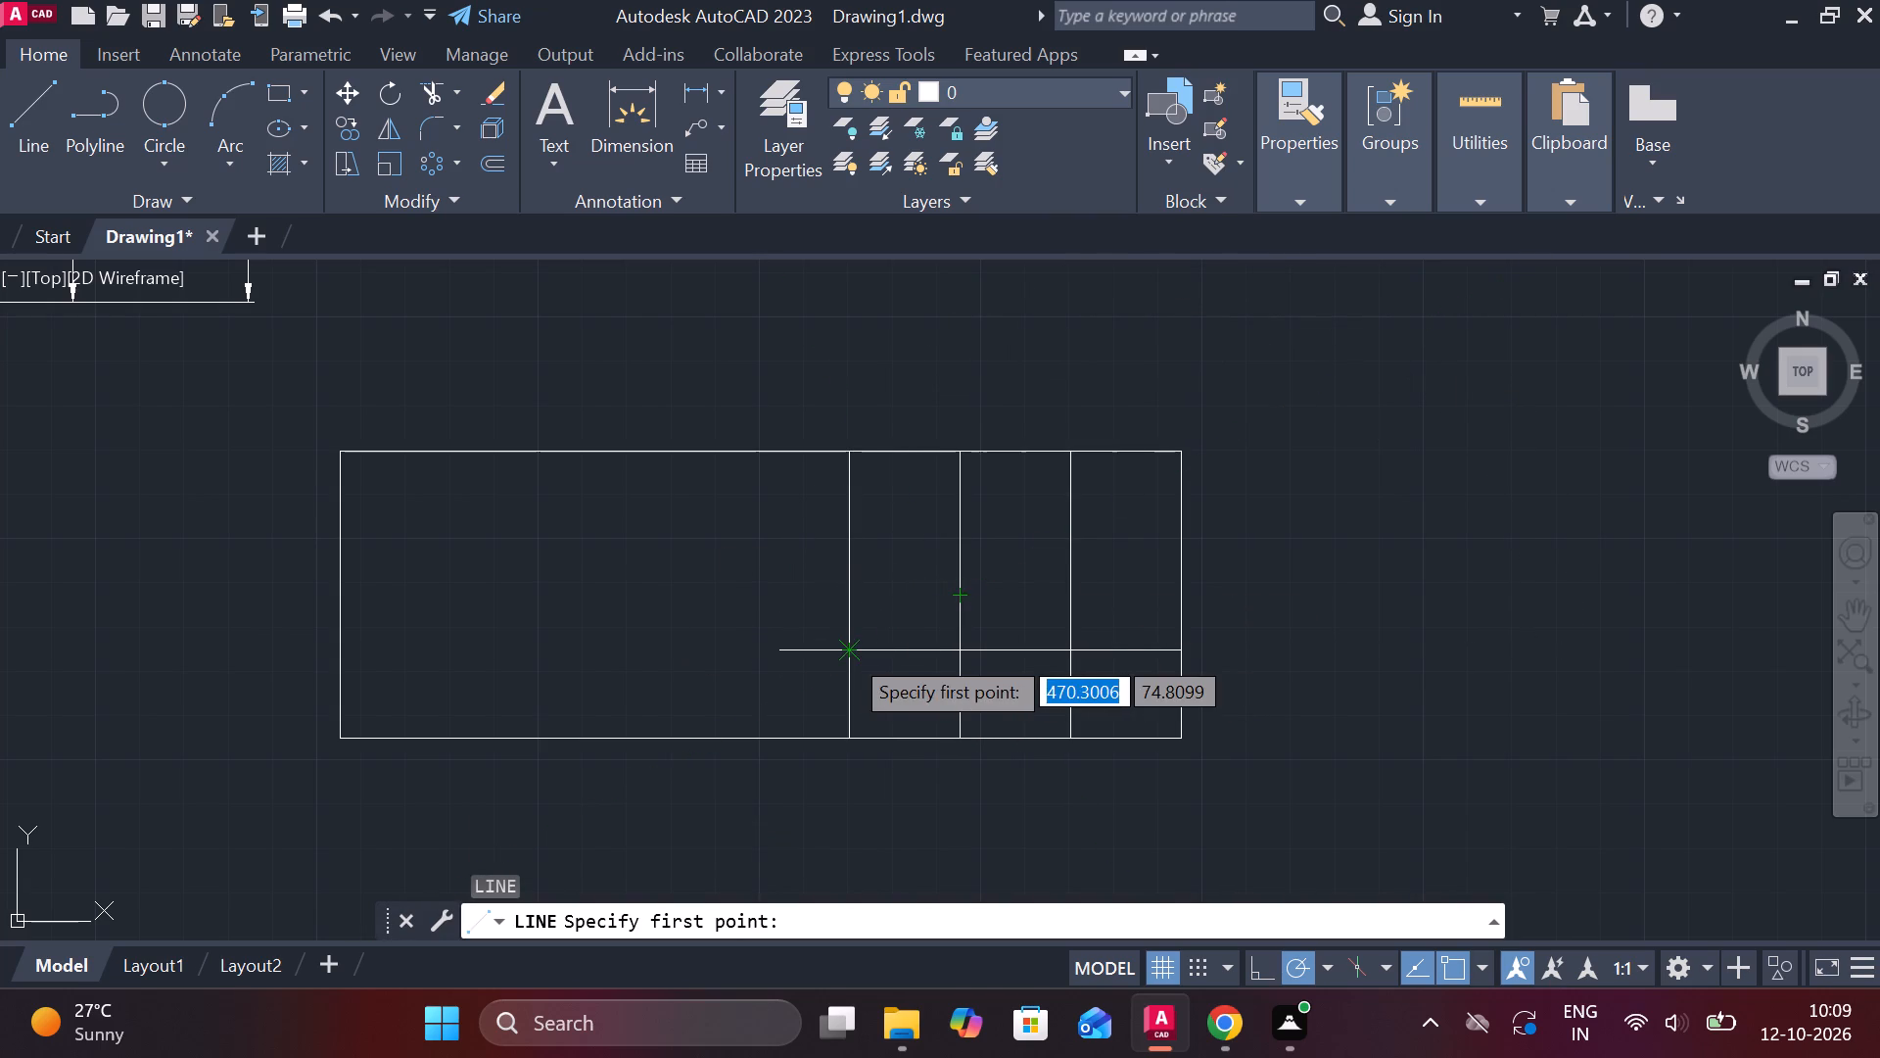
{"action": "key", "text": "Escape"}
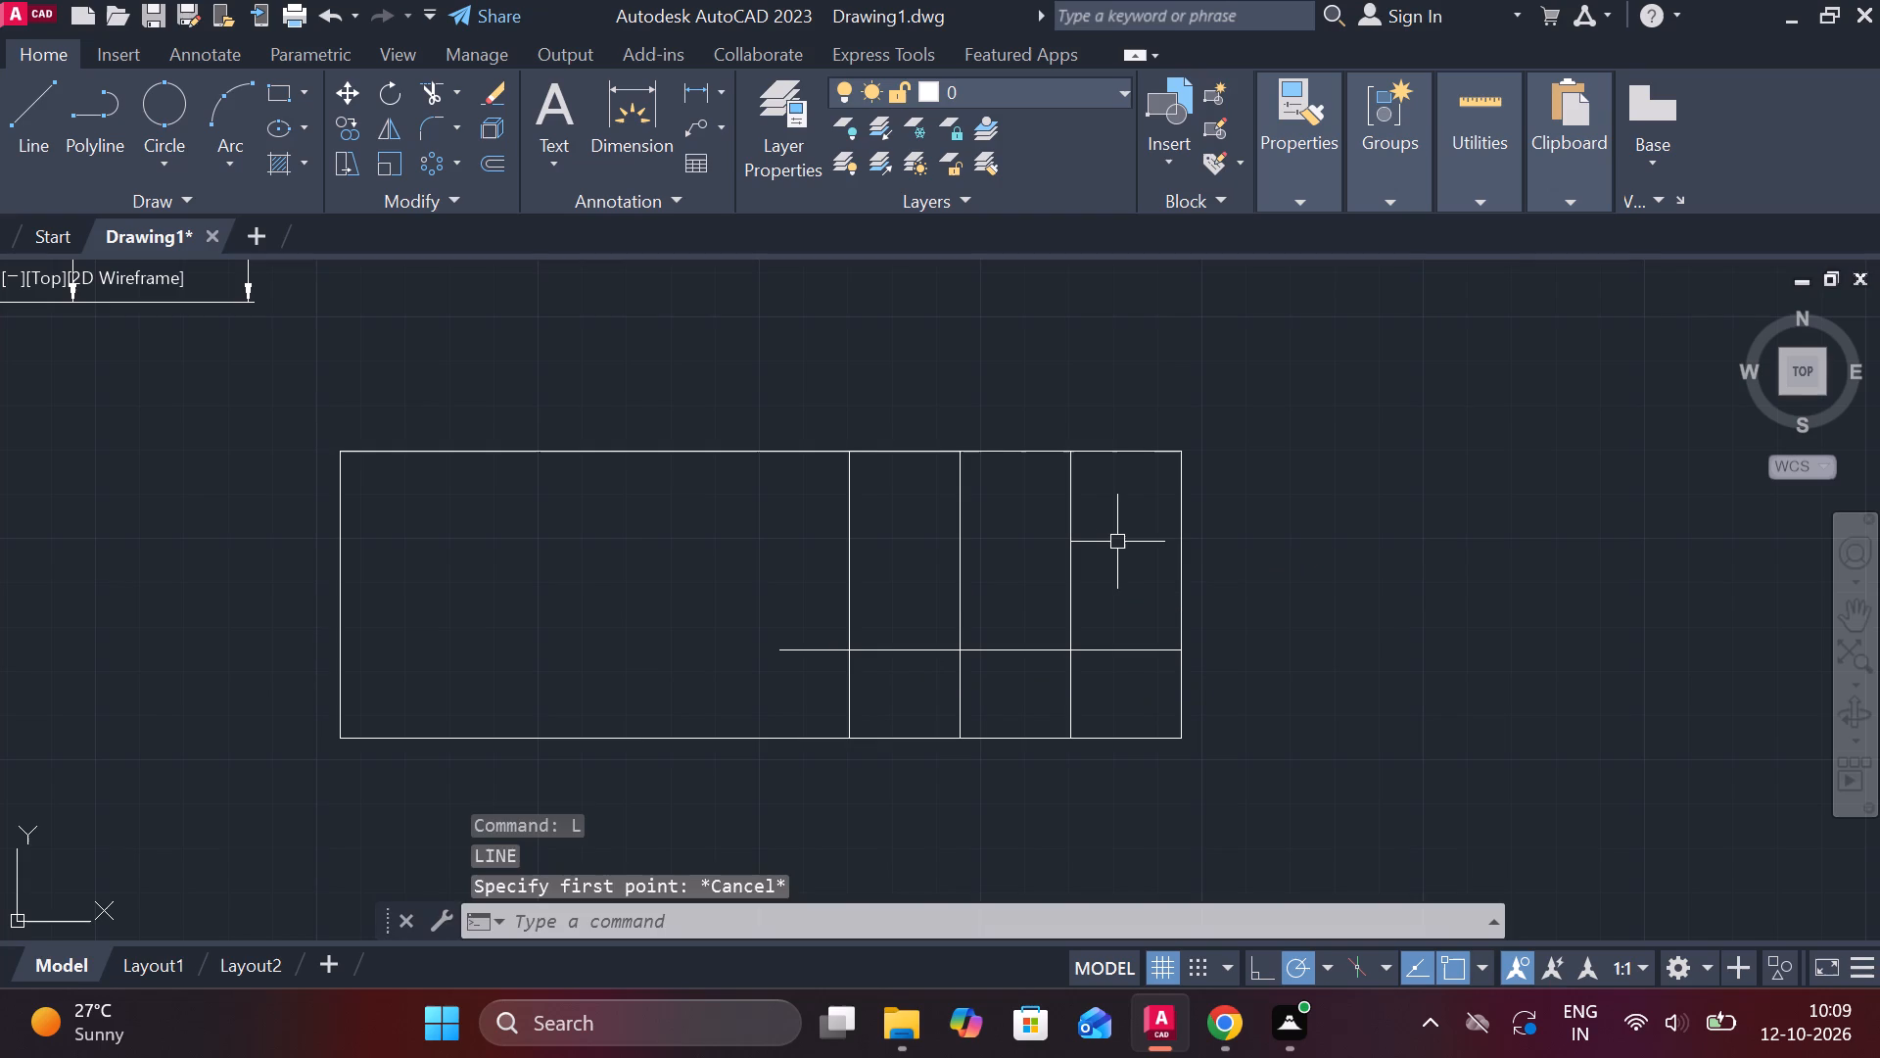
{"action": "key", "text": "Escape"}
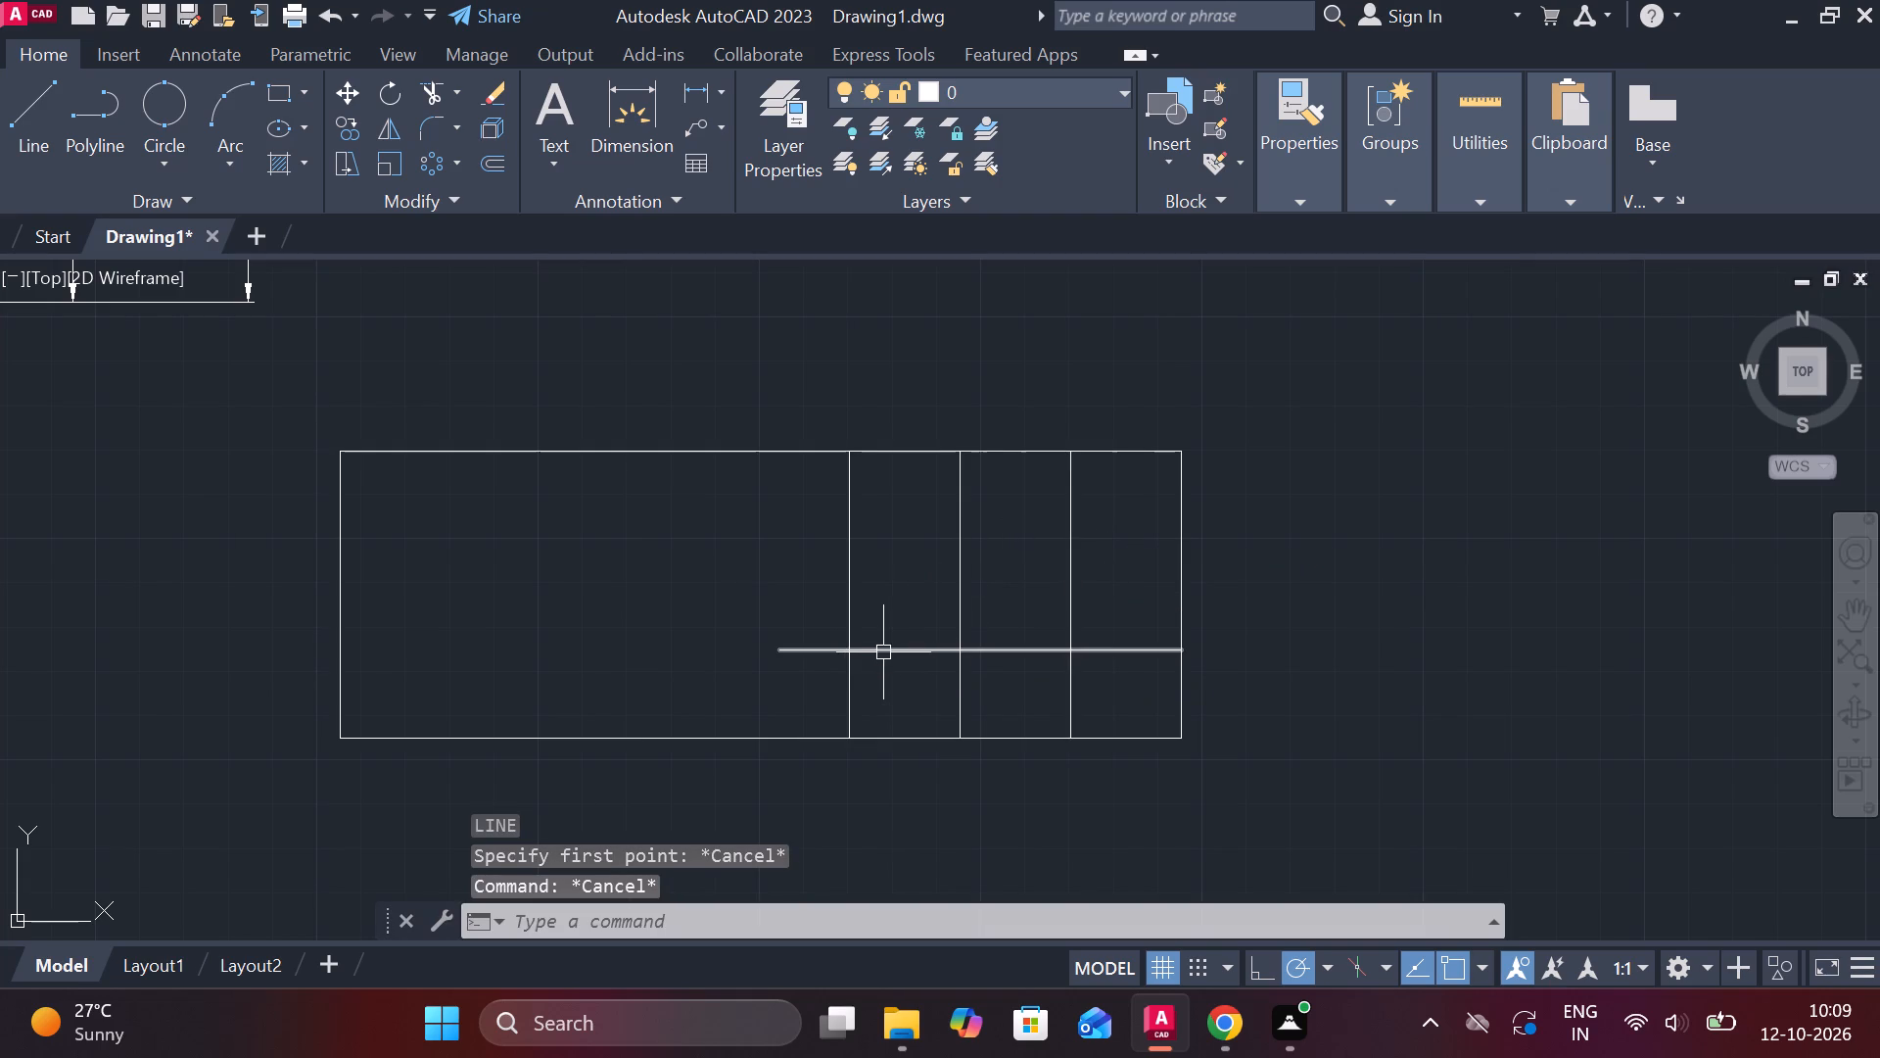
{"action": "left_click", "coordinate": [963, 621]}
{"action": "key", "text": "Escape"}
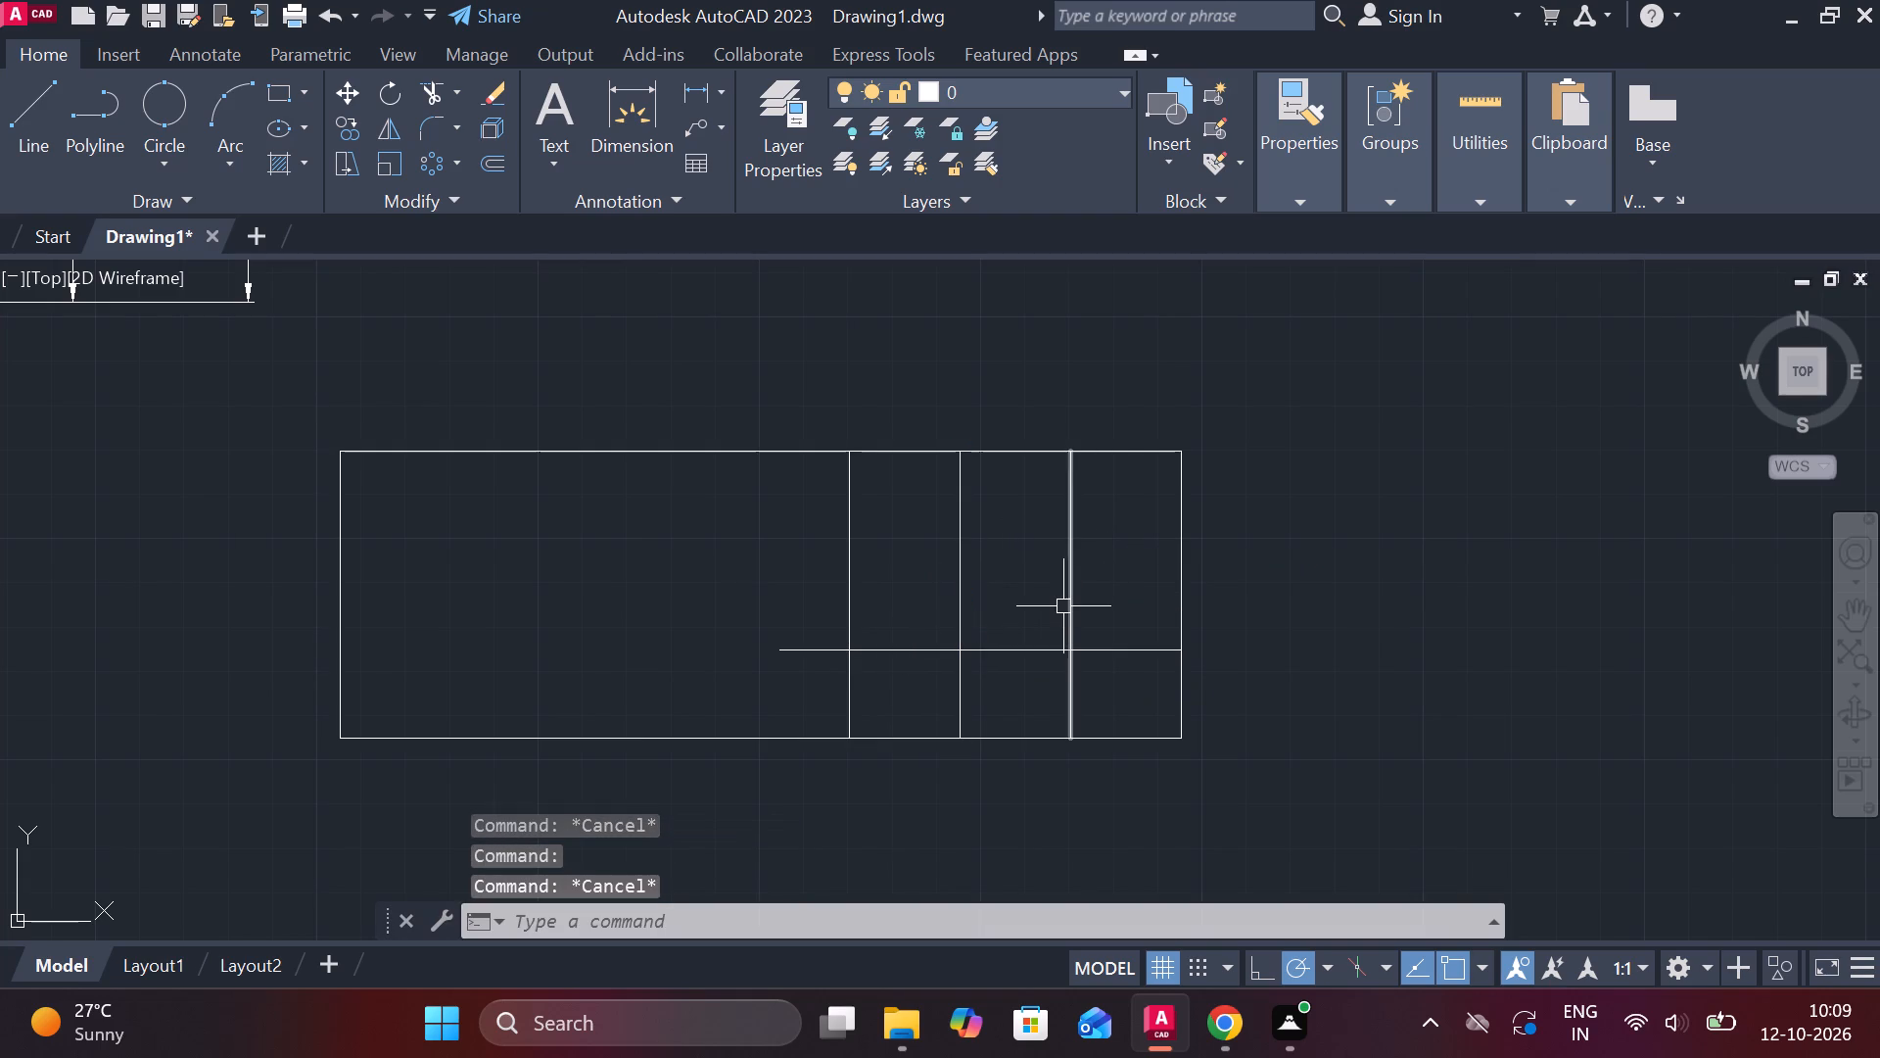
Trim the three inner vertical lines above the horizontal line, and the horizontal line's overhang past the leftmost vertical.
{"action": "type", "text": "tr"}
{"action": "key", "text": "space"}
{"action": "left_click_drag", "start_coordinate": [1107, 598], "coordinate": [840, 579]}
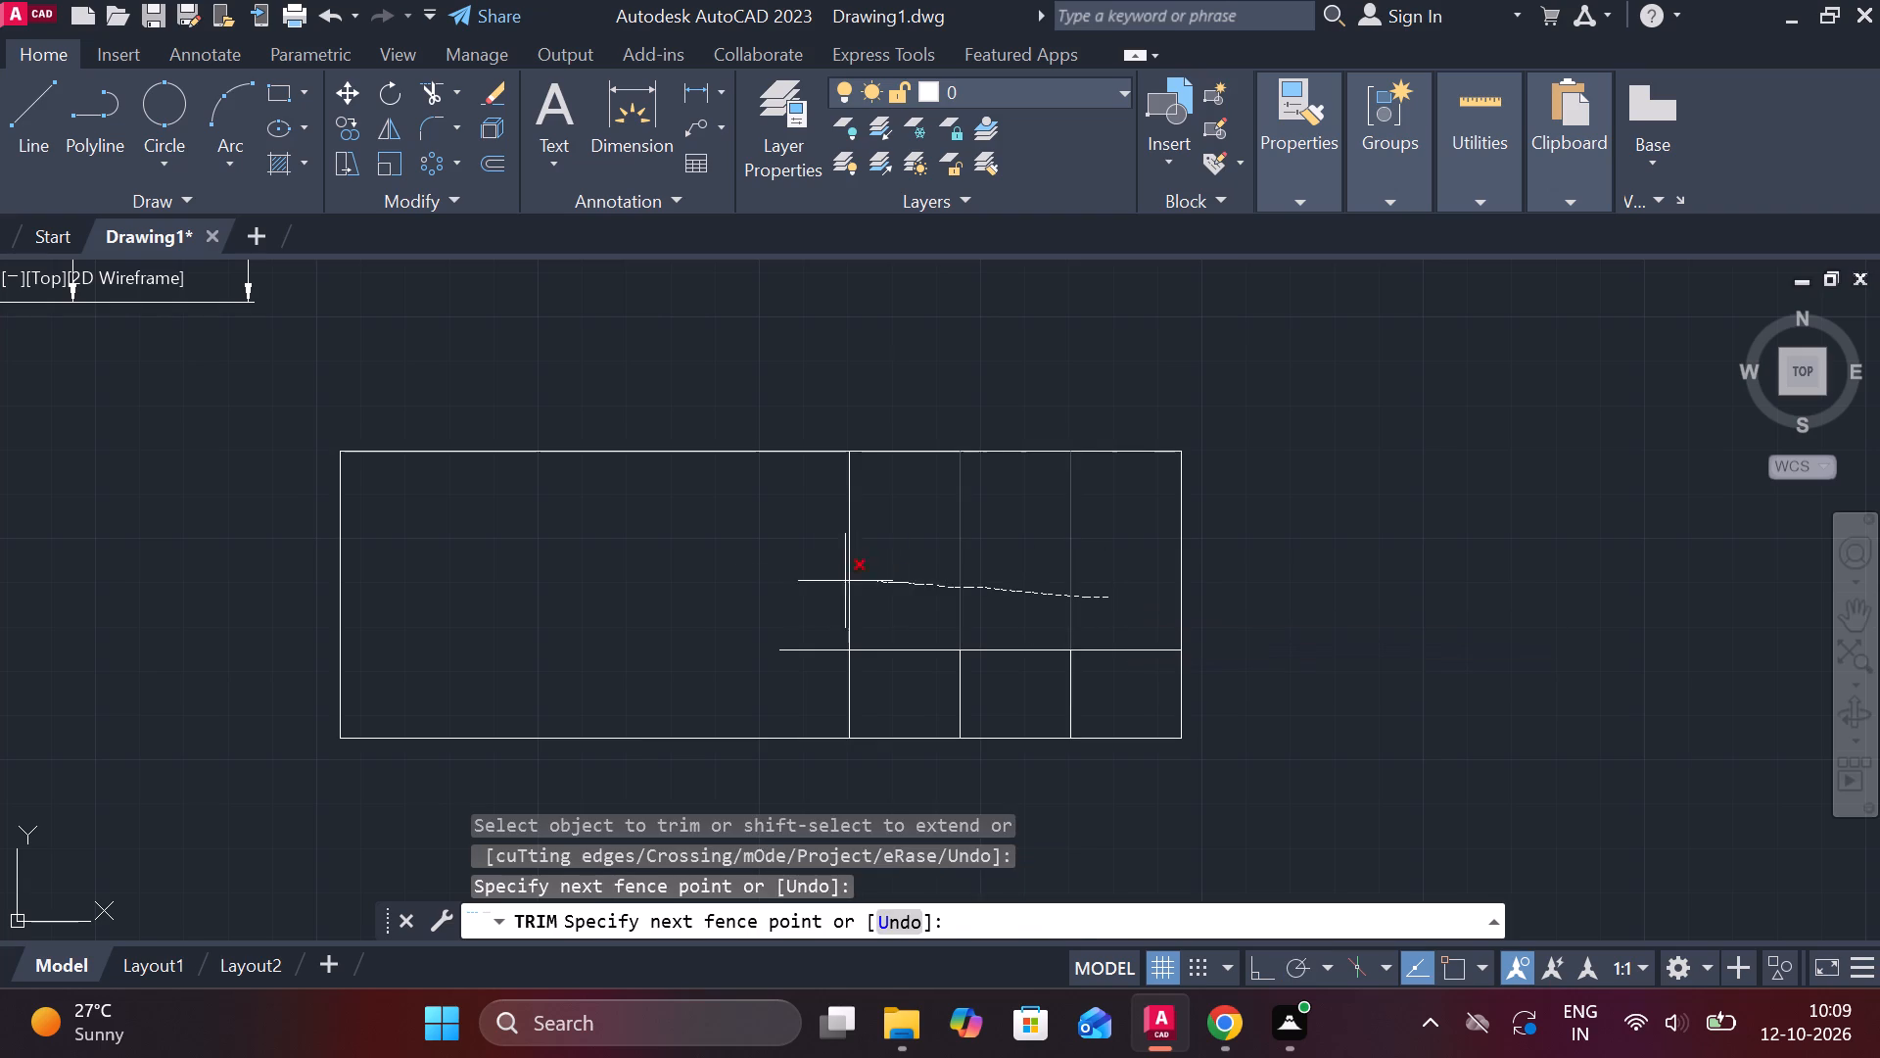
{"action": "left_click_drag", "start_coordinate": [840, 579], "coordinate": [781, 566]}
{"action": "left_click_drag", "start_coordinate": [785, 586], "coordinate": [786, 659]}
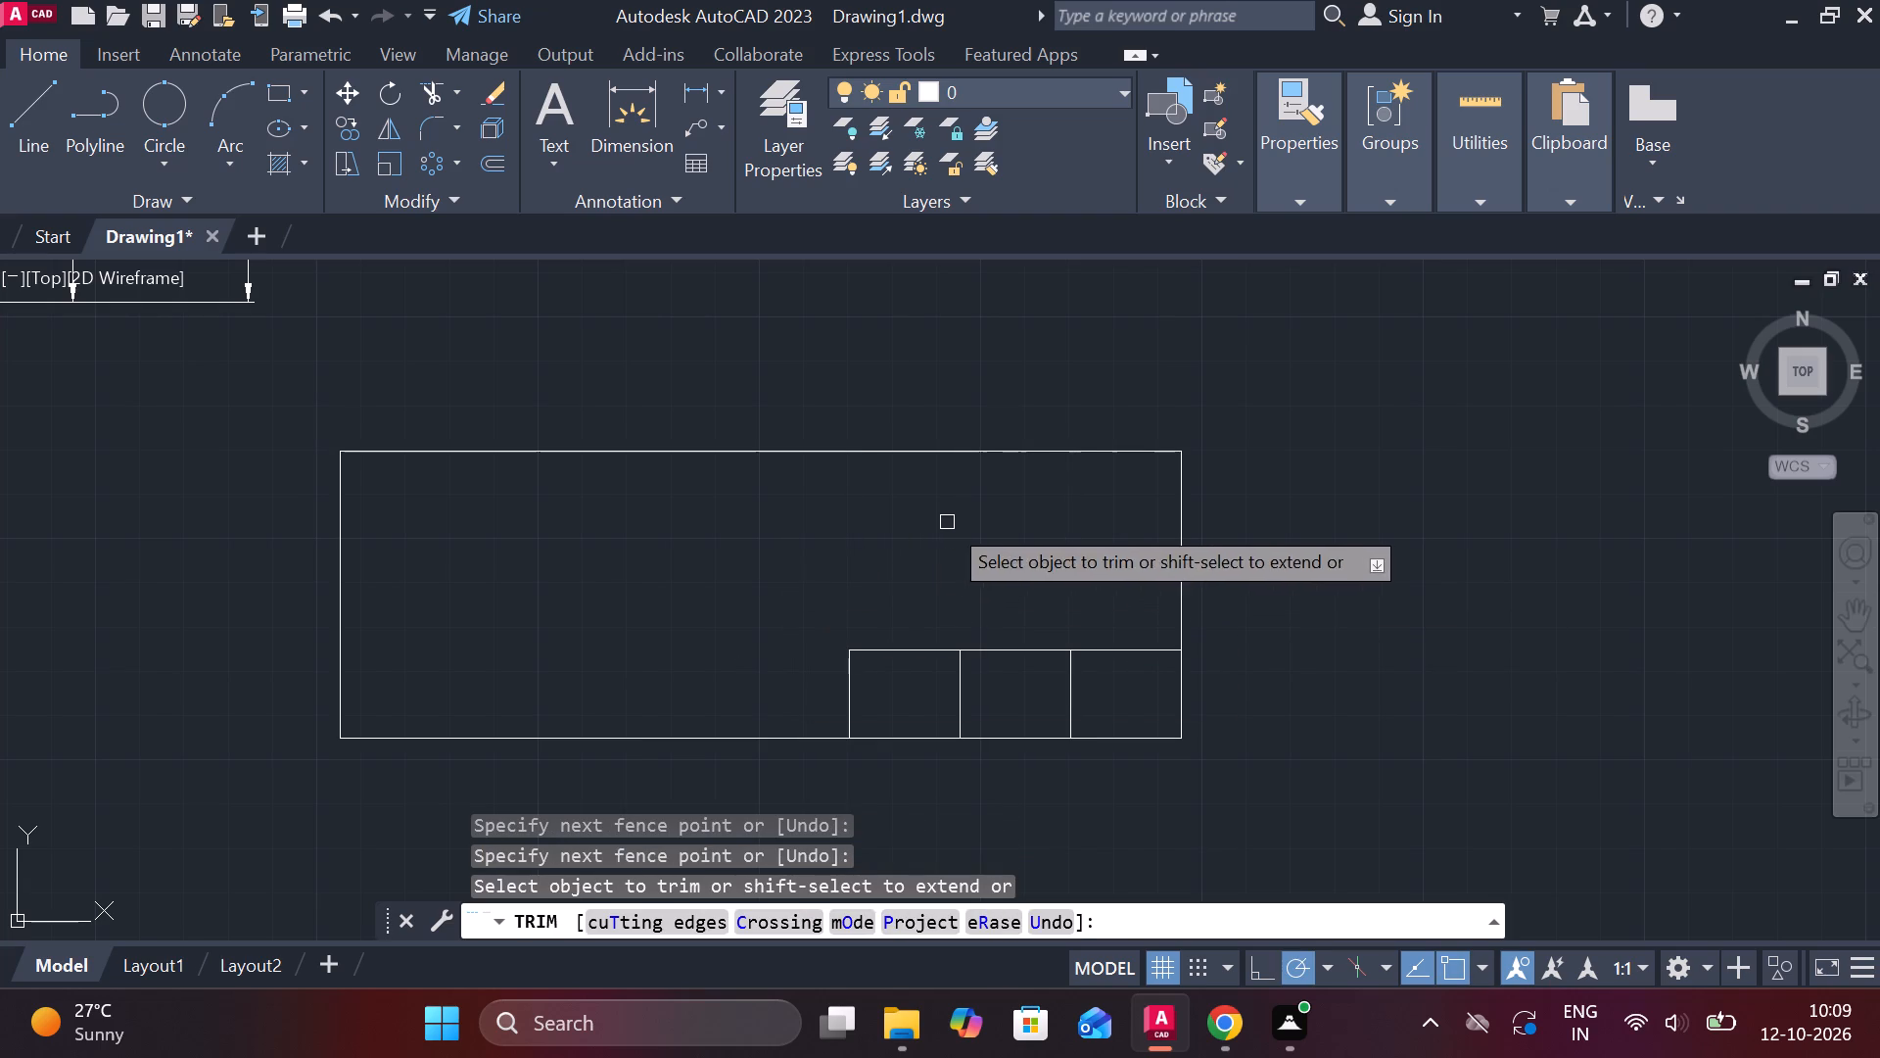
{"action": "key", "text": "Escape"}
Draw a line 7 up from the horizontal line's left end, continuing 75 right to the rectangle's right edge.
{"action": "key", "text": "l"}
{"action": "key", "text": "Return"}
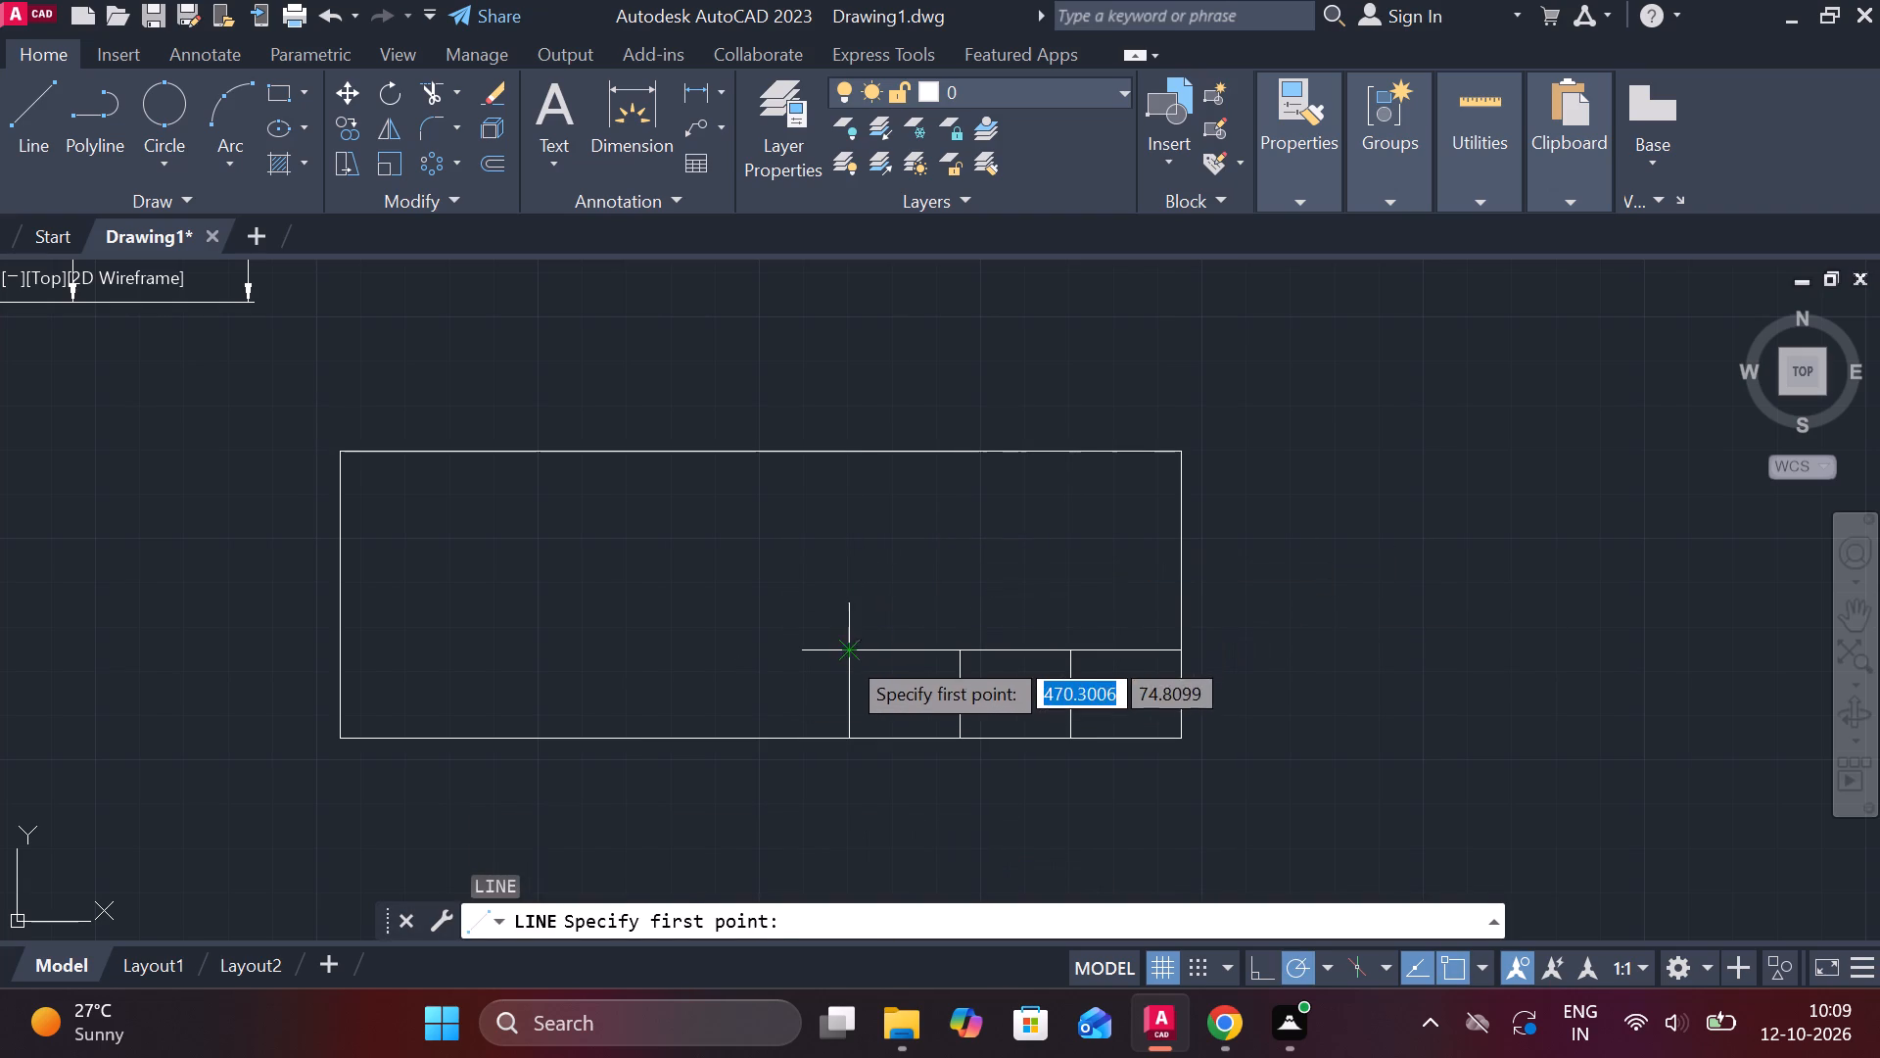
{"action": "left_click", "coordinate": [845, 654]}
{"action": "type", "text": "7"}
{"action": "key", "text": "space"}
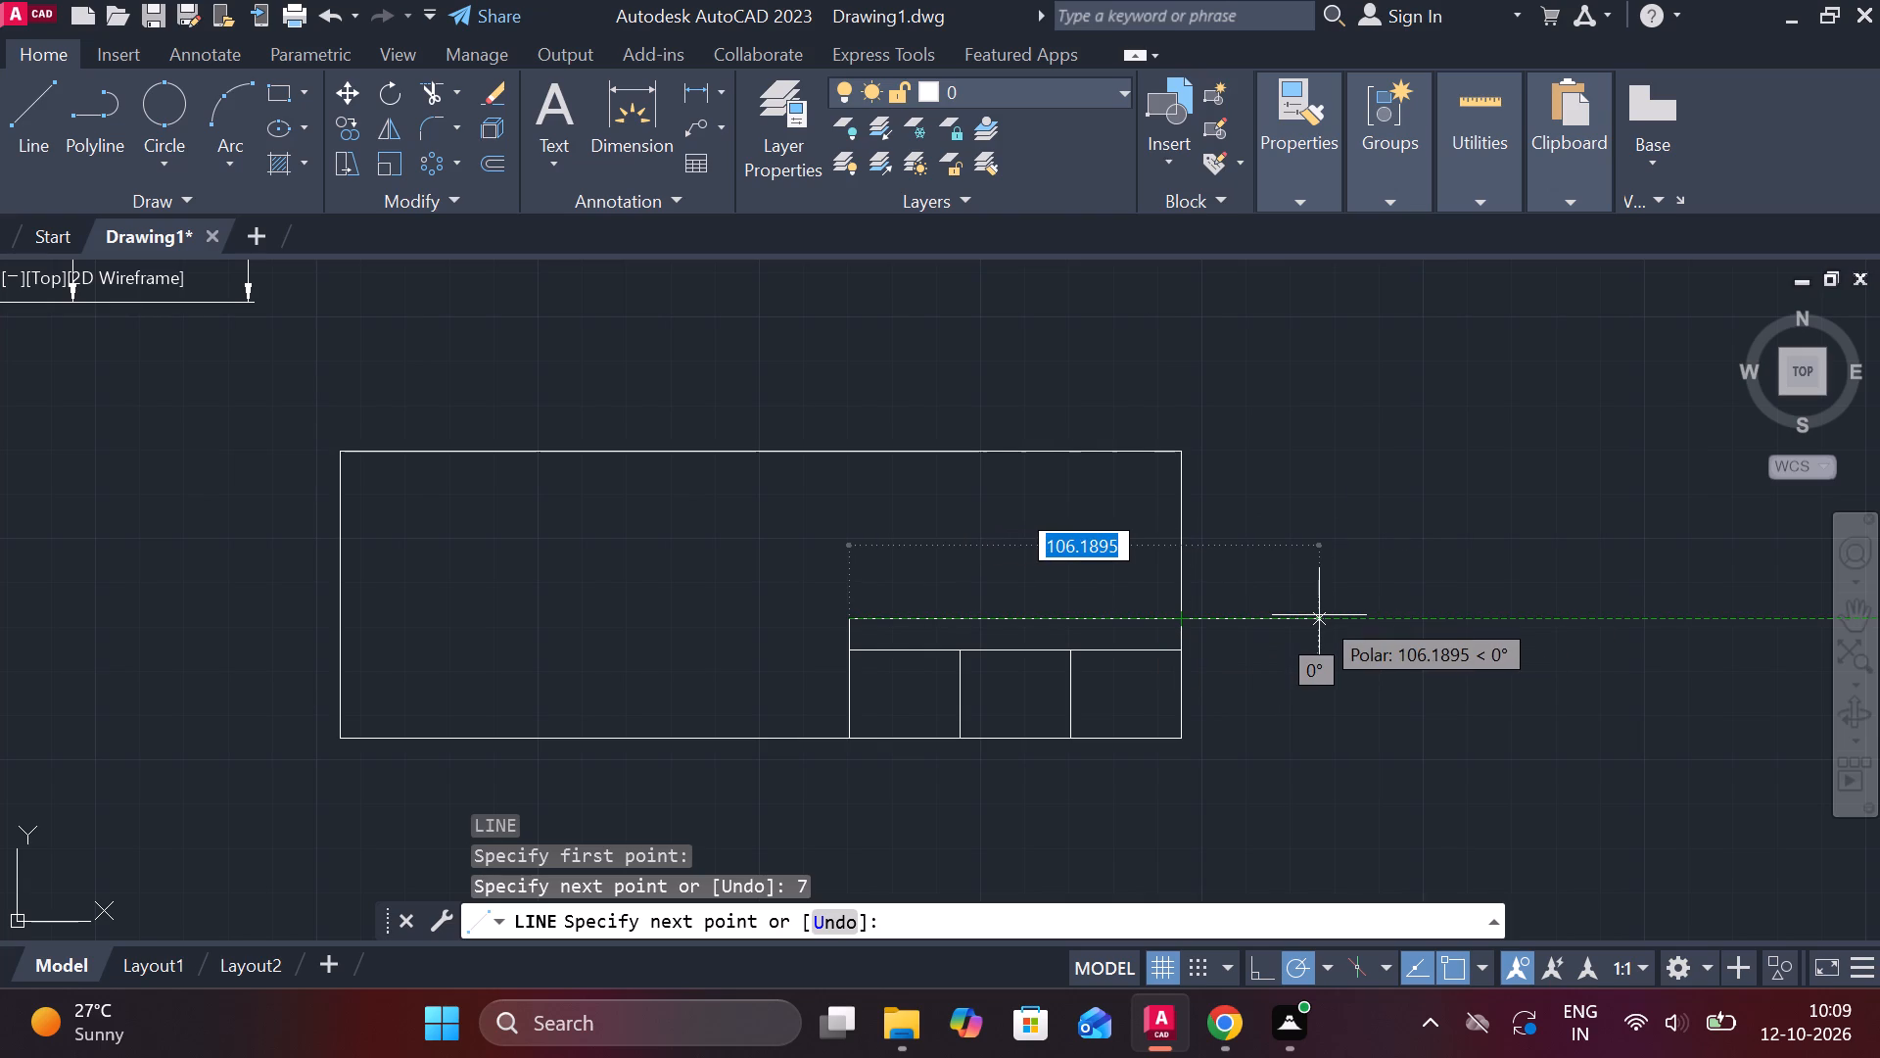
{"action": "type", "text": "75"}
{"action": "key", "text": "space"}
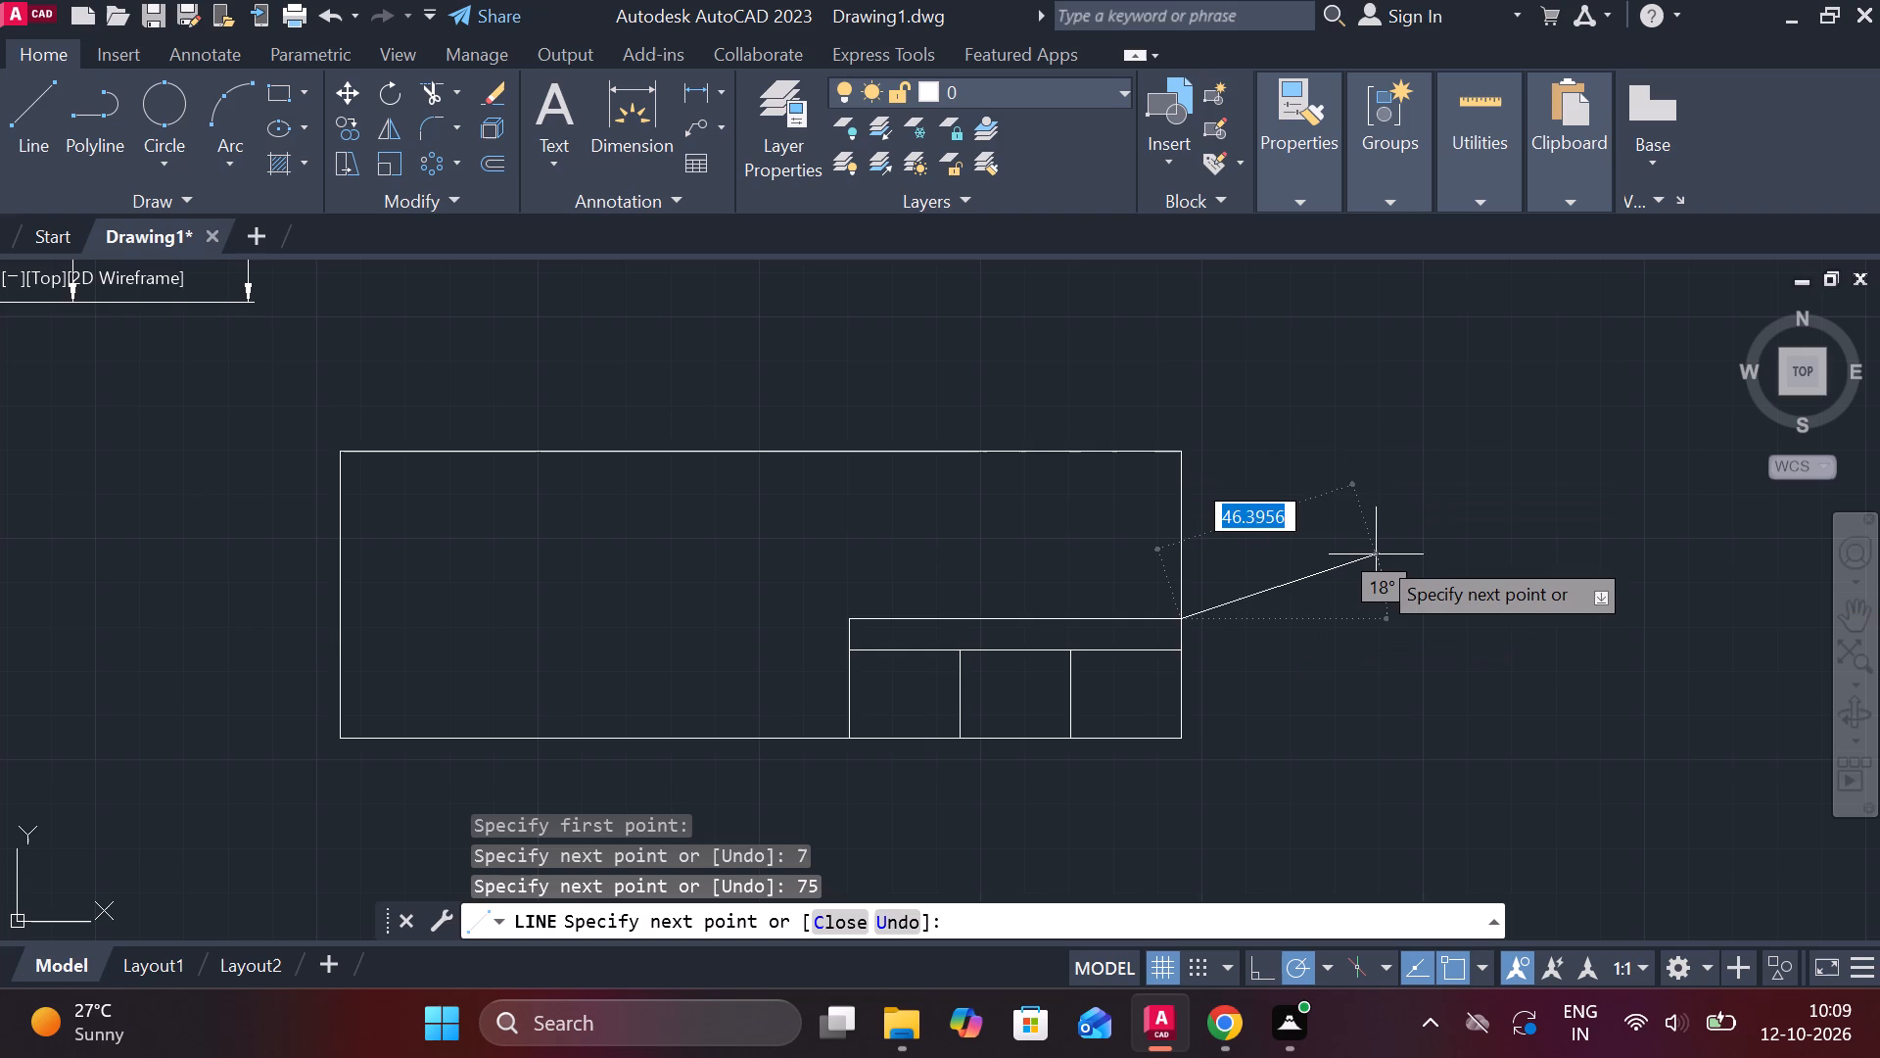
{"action": "key", "text": "Escape"}
Trim the rectangle's right edge above the new 75-long horizontal line.
{"action": "type", "text": "tr"}
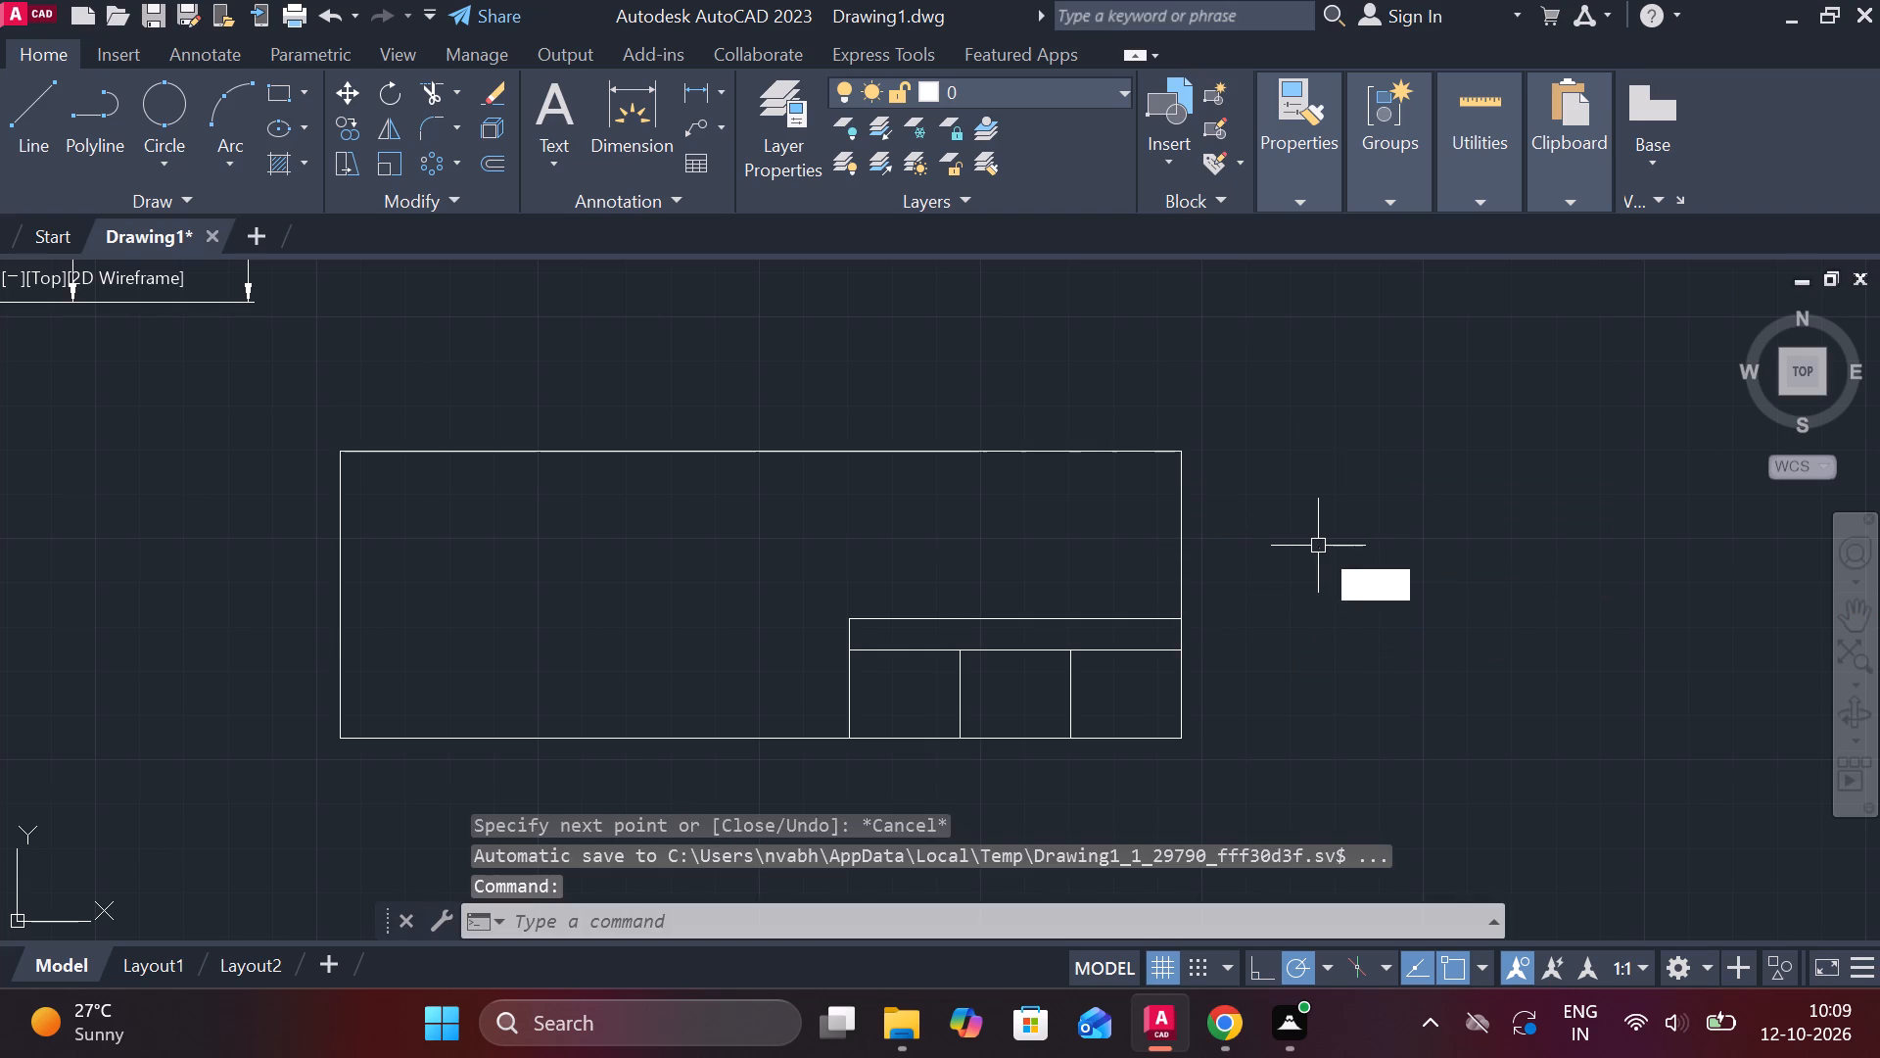
{"action": "key", "text": "space"}
{"action": "left_click", "coordinate": [1176, 535]}
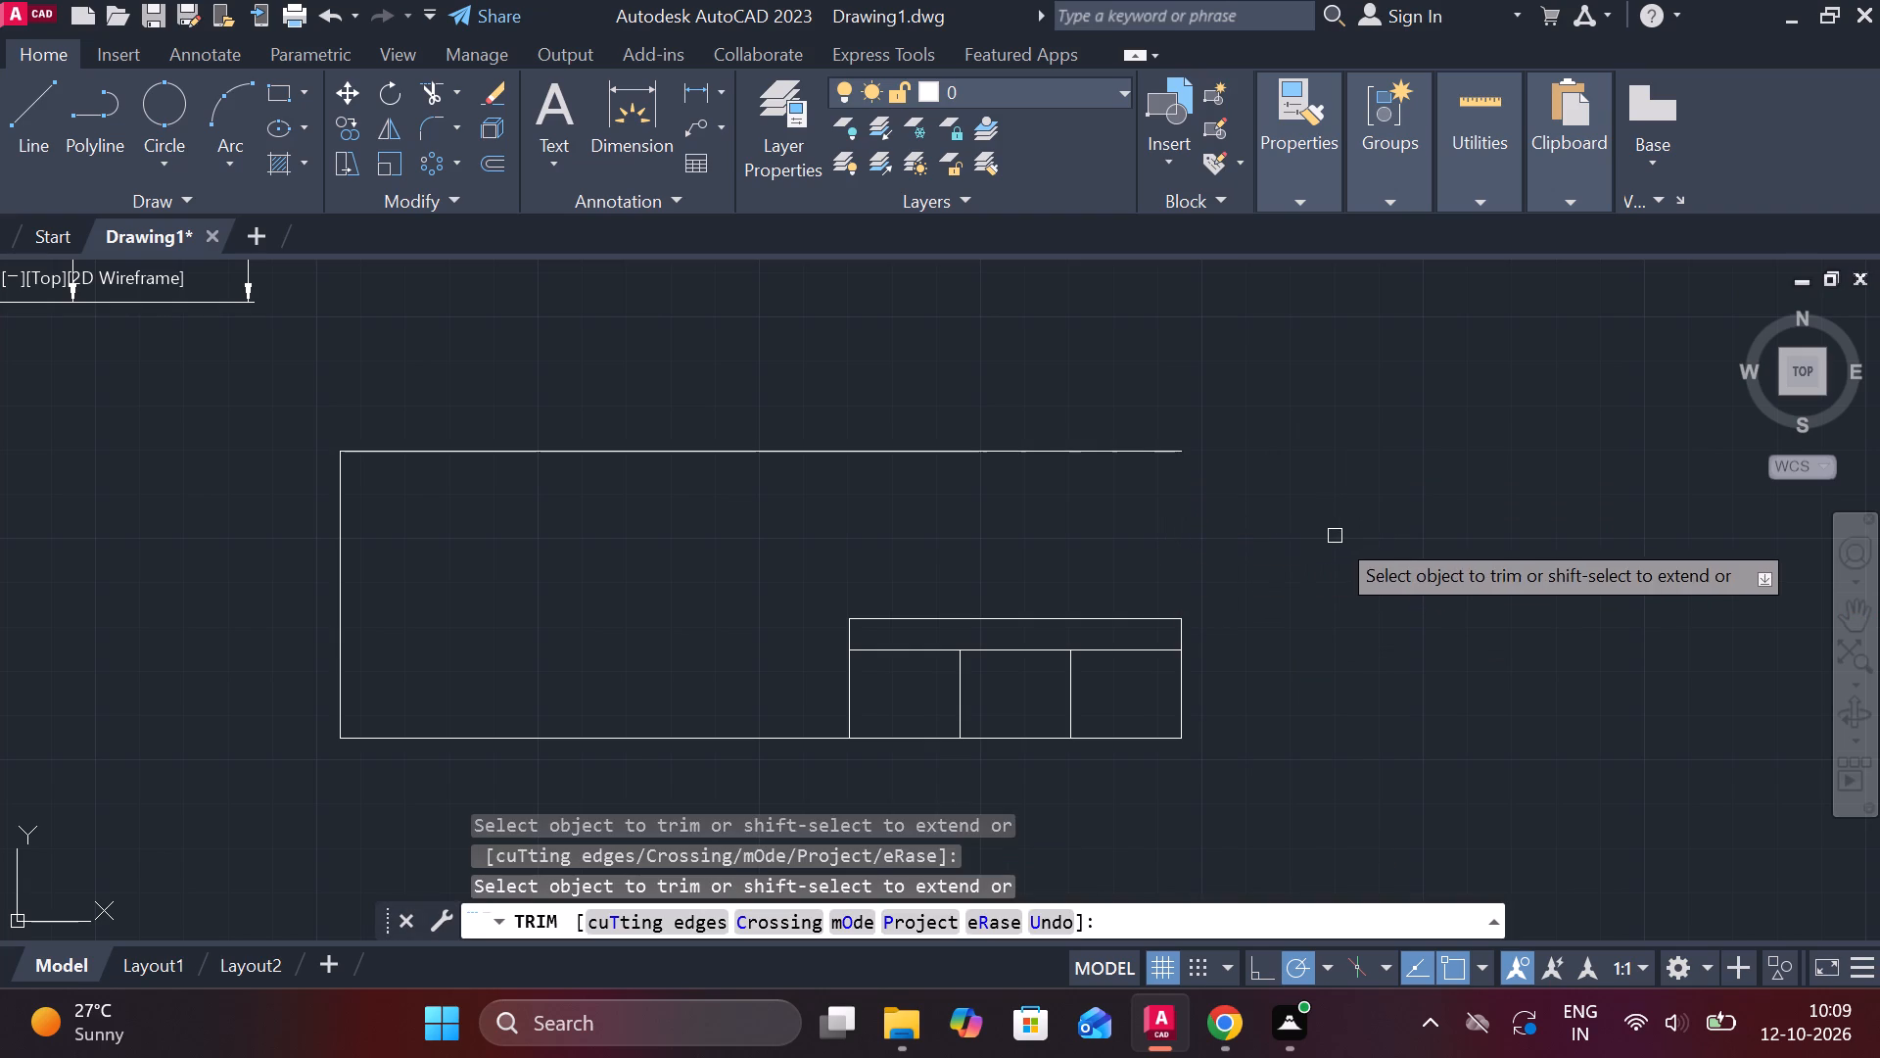
{"action": "key", "text": "Escape"}
From that horizontal line's right end, draw connected segments 7 up, 75 left, 7 up and 75 right.
{"action": "key", "text": "l"}
{"action": "key", "text": "Return"}
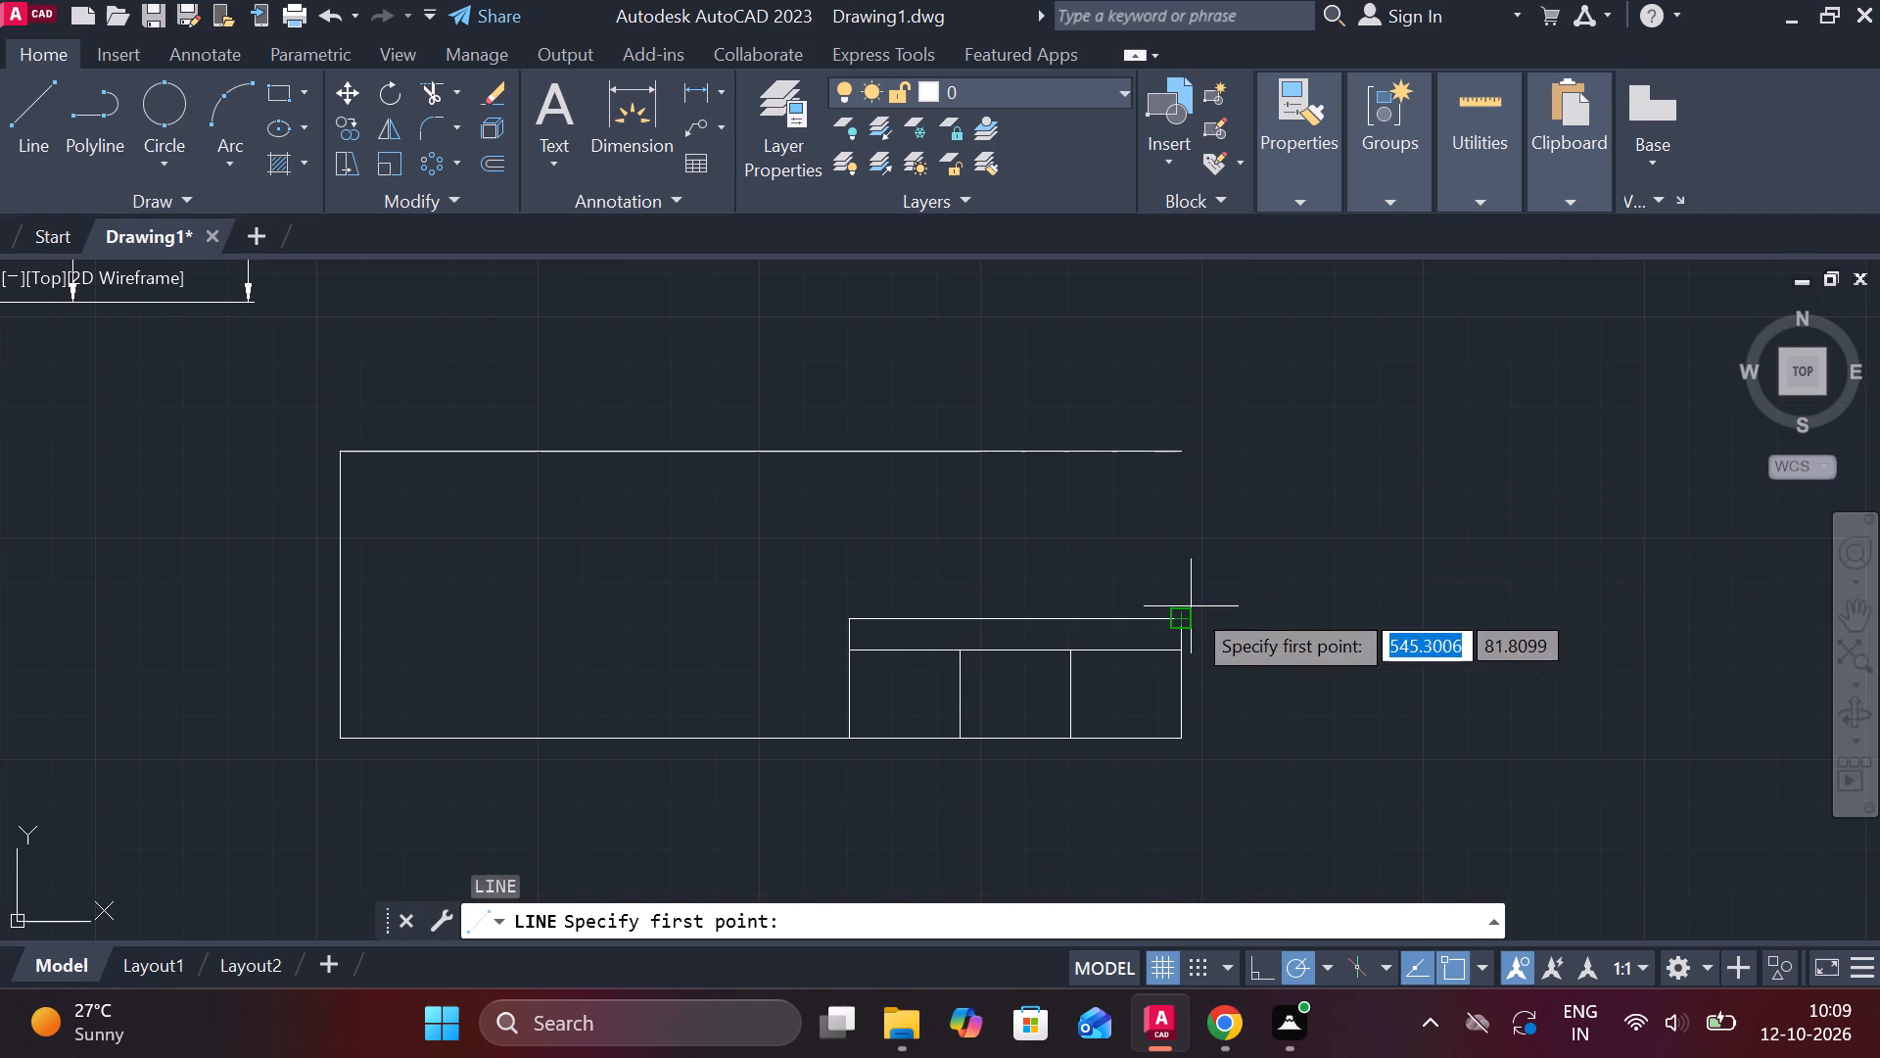
{"action": "left_click", "coordinate": [1178, 618]}
{"action": "type", "text": "7"}
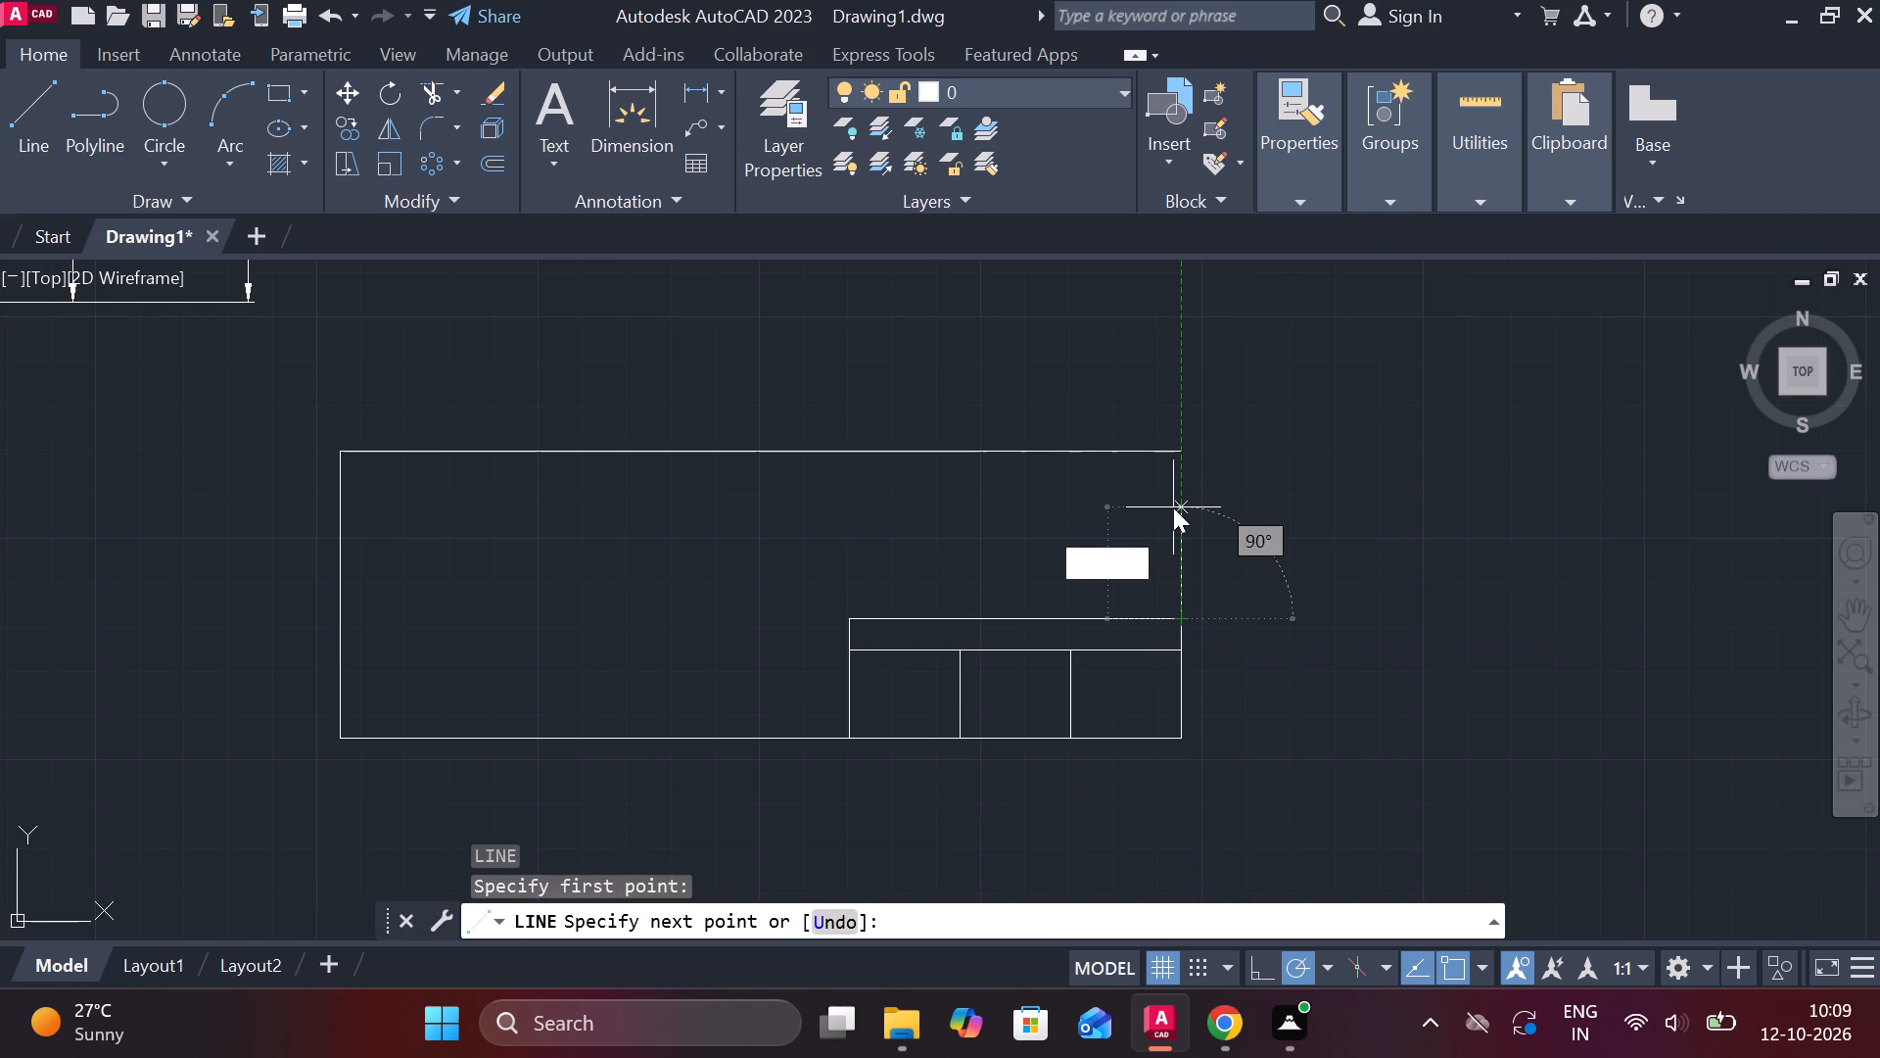
{"action": "key", "text": "space"}
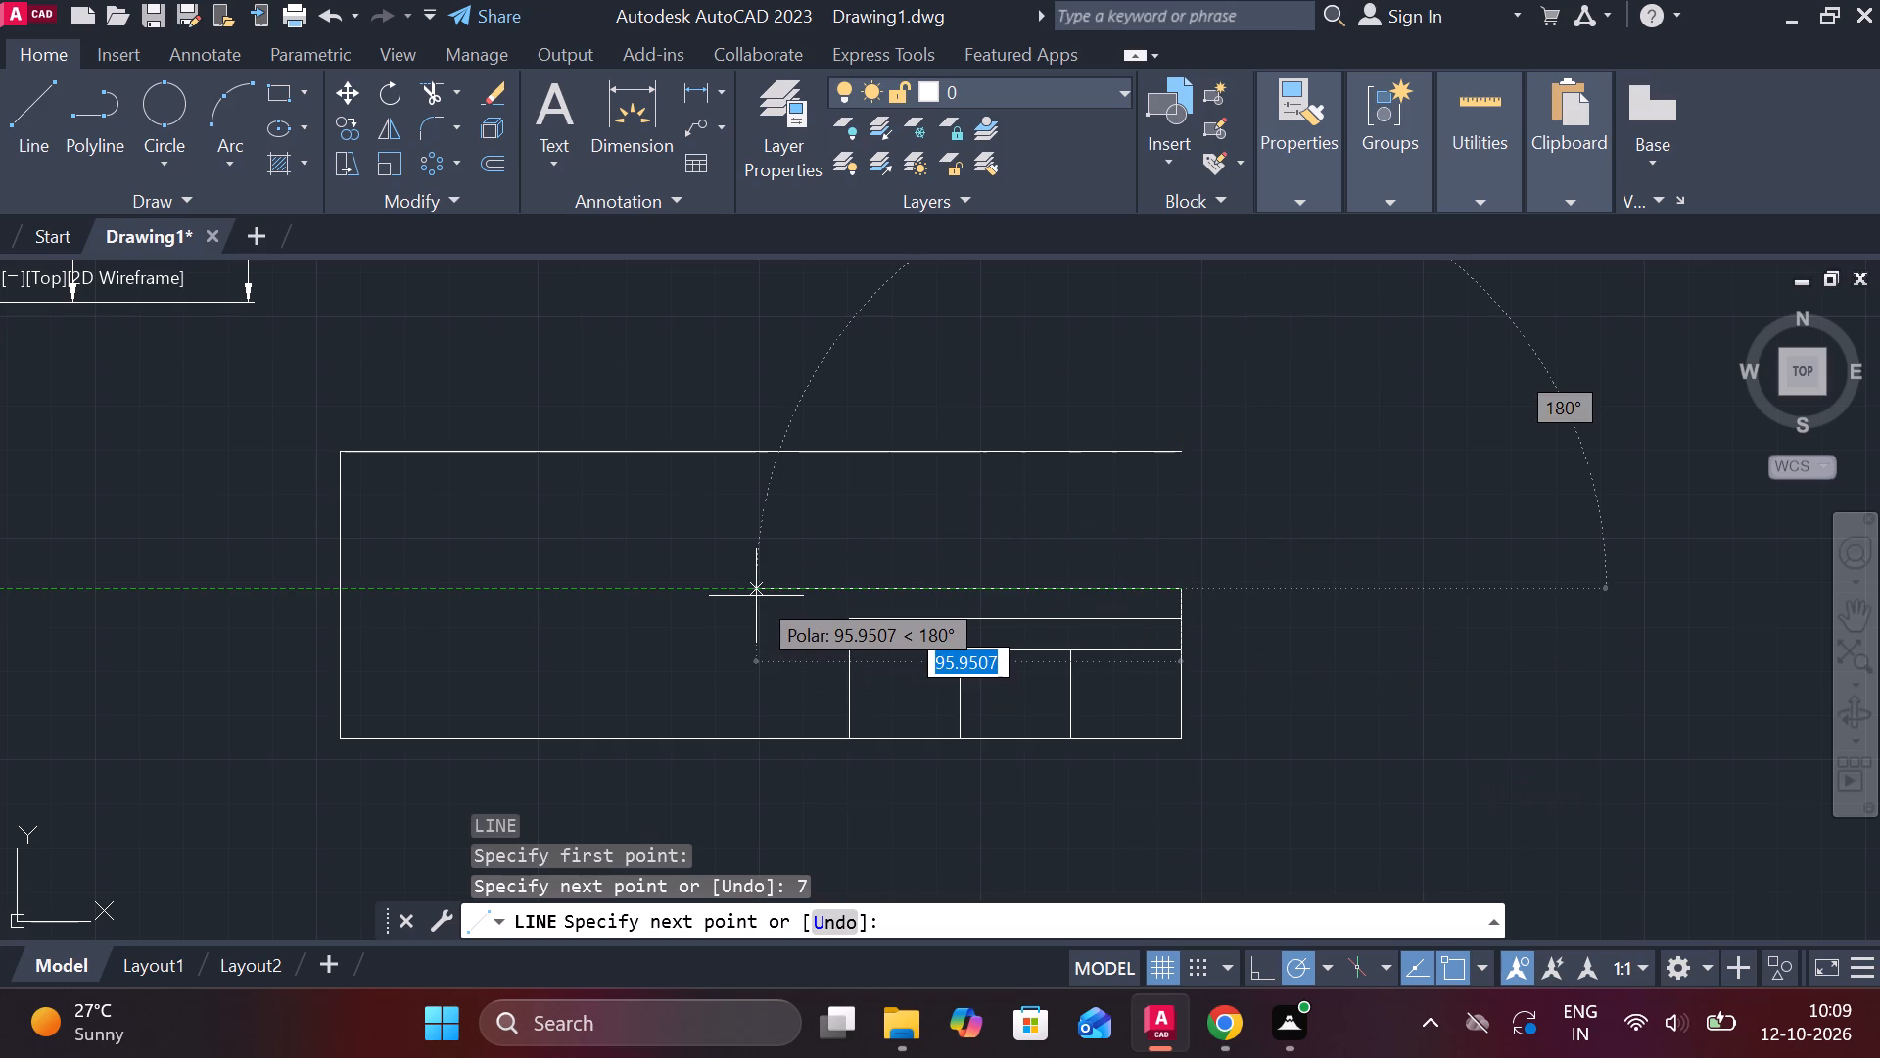
{"action": "type", "text": "75"}
{"action": "key", "text": "space"}
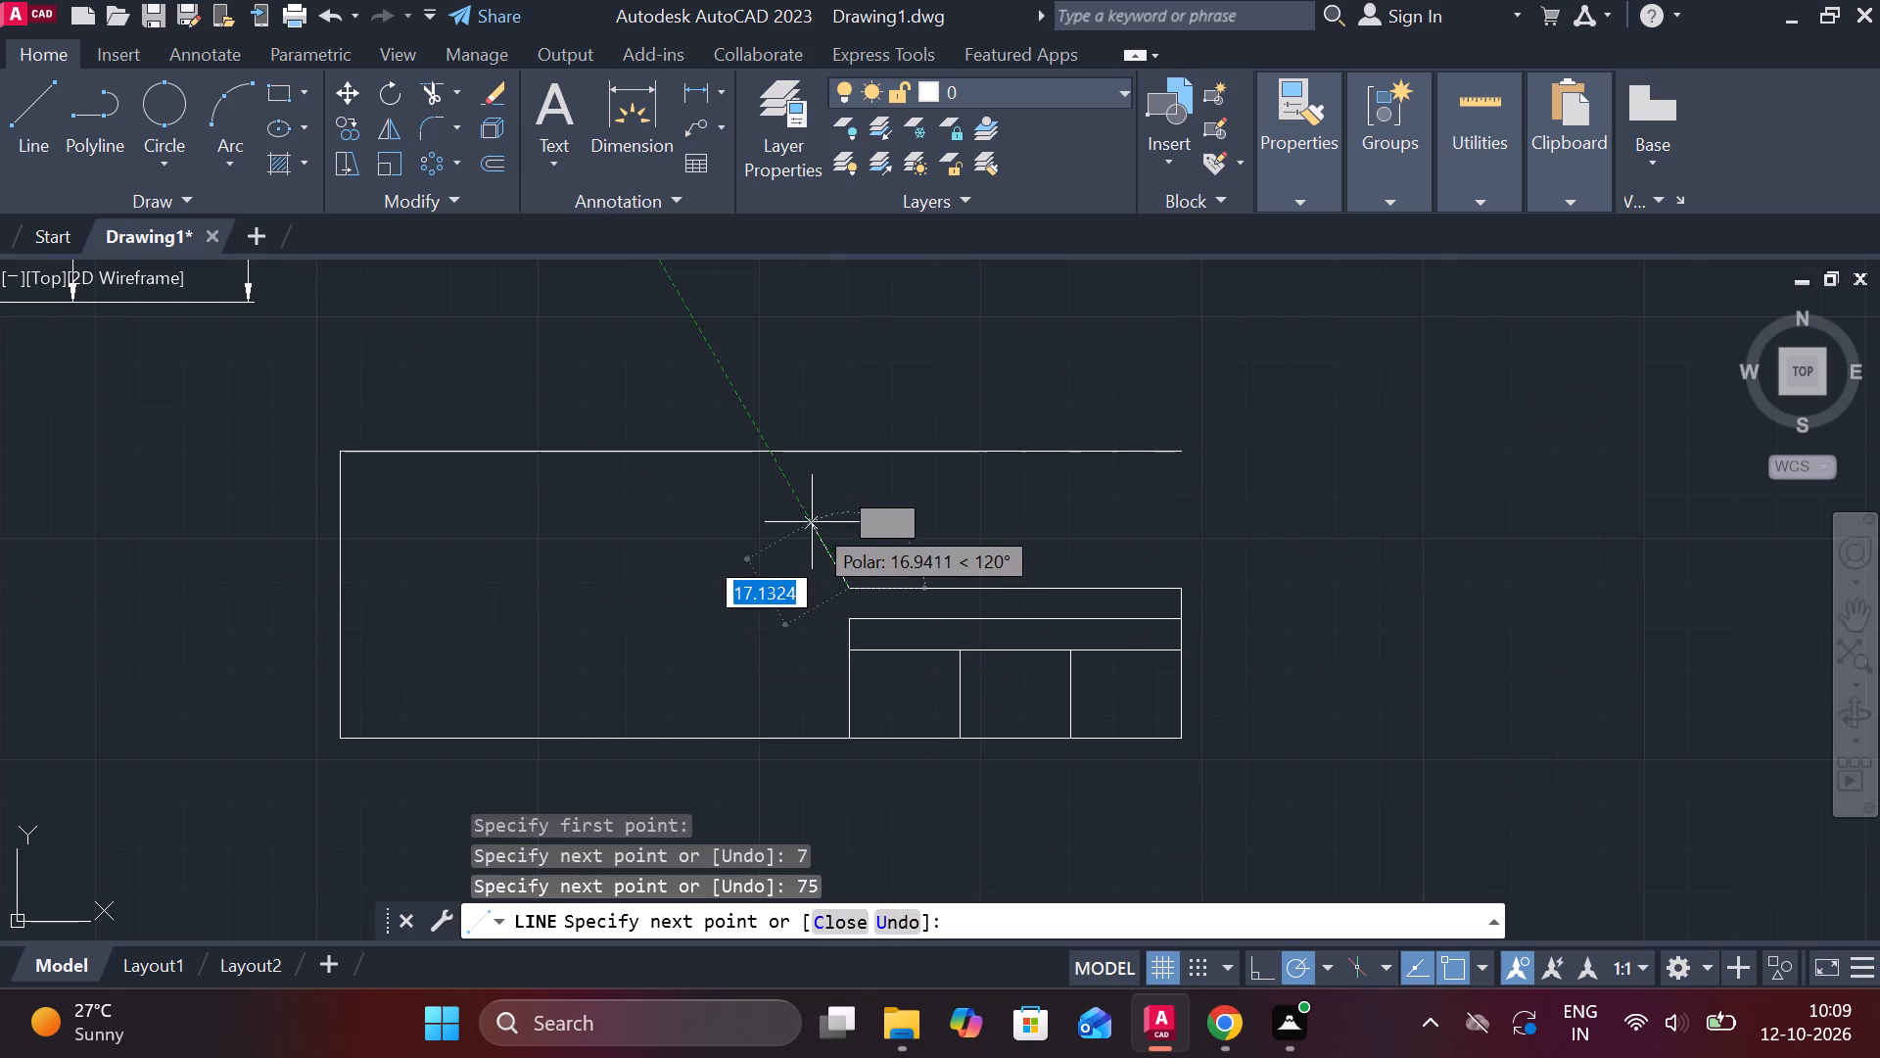
{"action": "type", "text": "7"}
{"action": "key", "text": "space"}
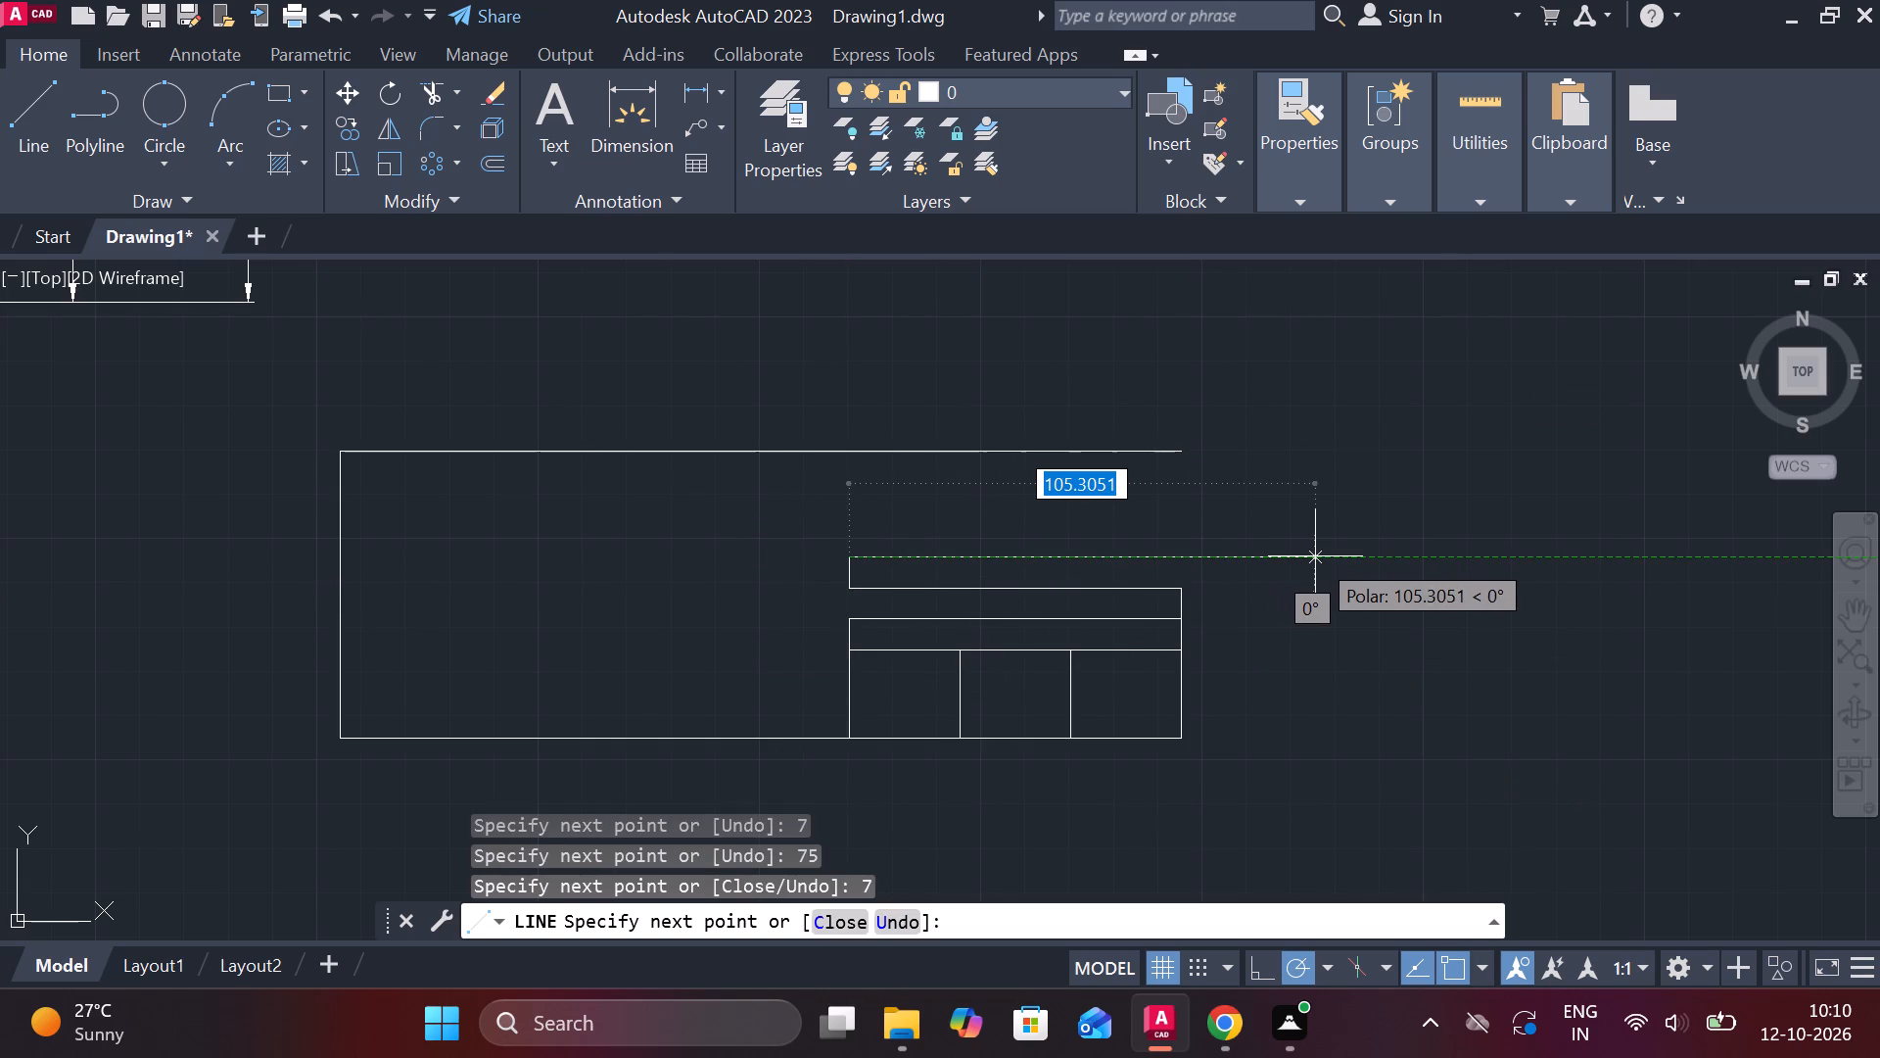
{"action": "type", "text": "75"}
{"action": "key", "text": "space"}
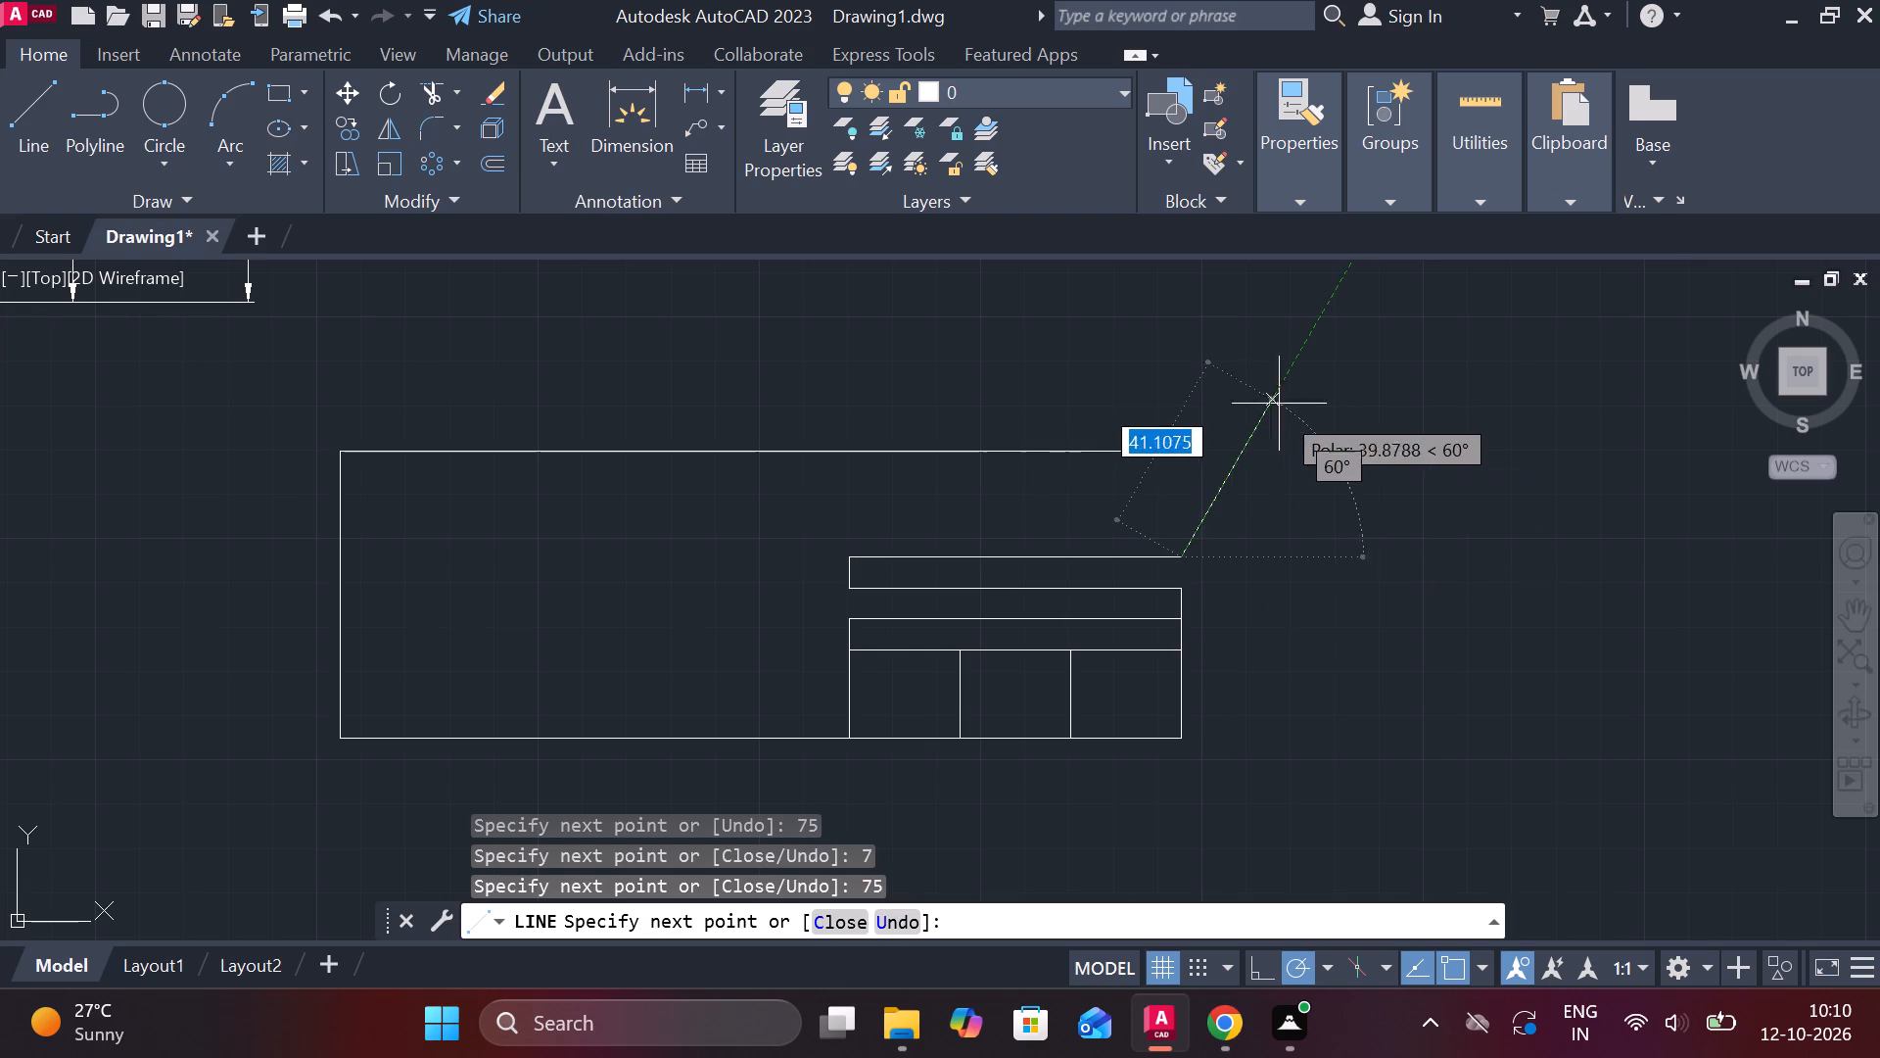
Continue the line 7 up, 75 left, 7 up and 75 right, ending it perpendicular to the rectangle's top edge.
{"action": "type", "text": "7"}
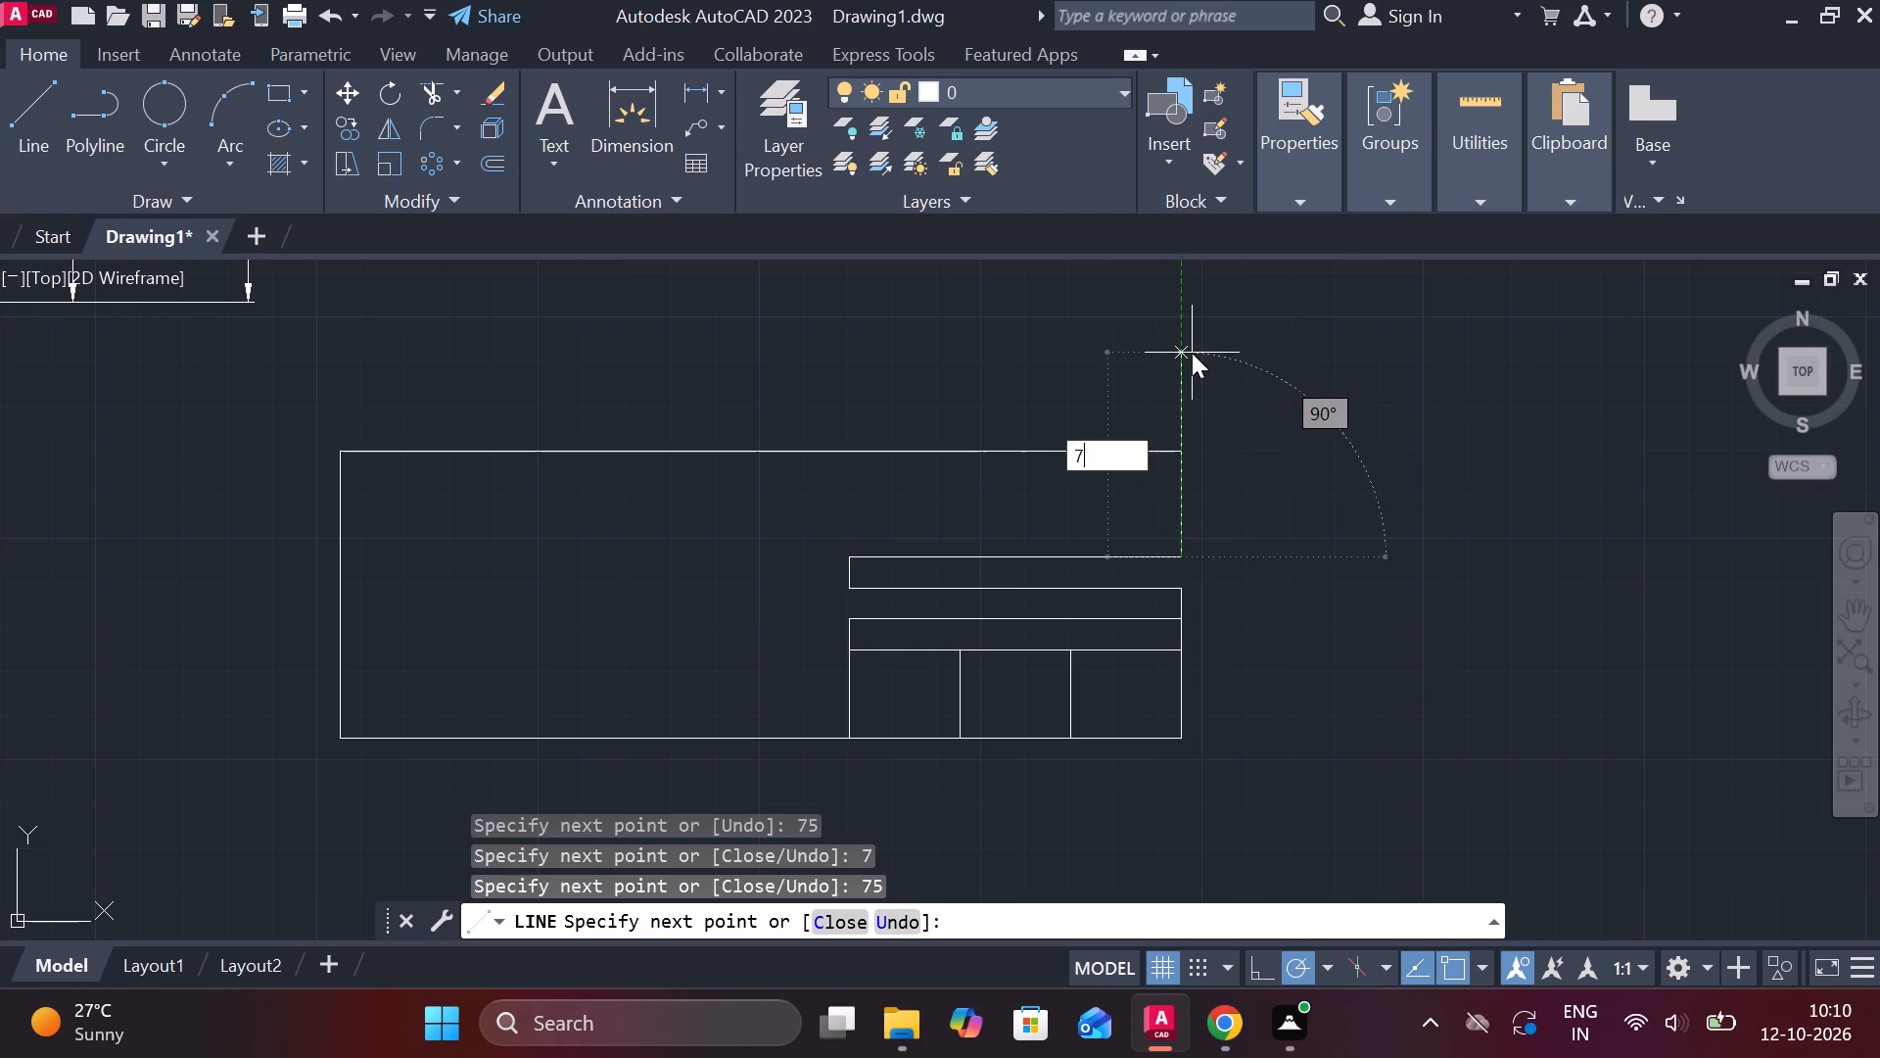
{"action": "key", "text": "space"}
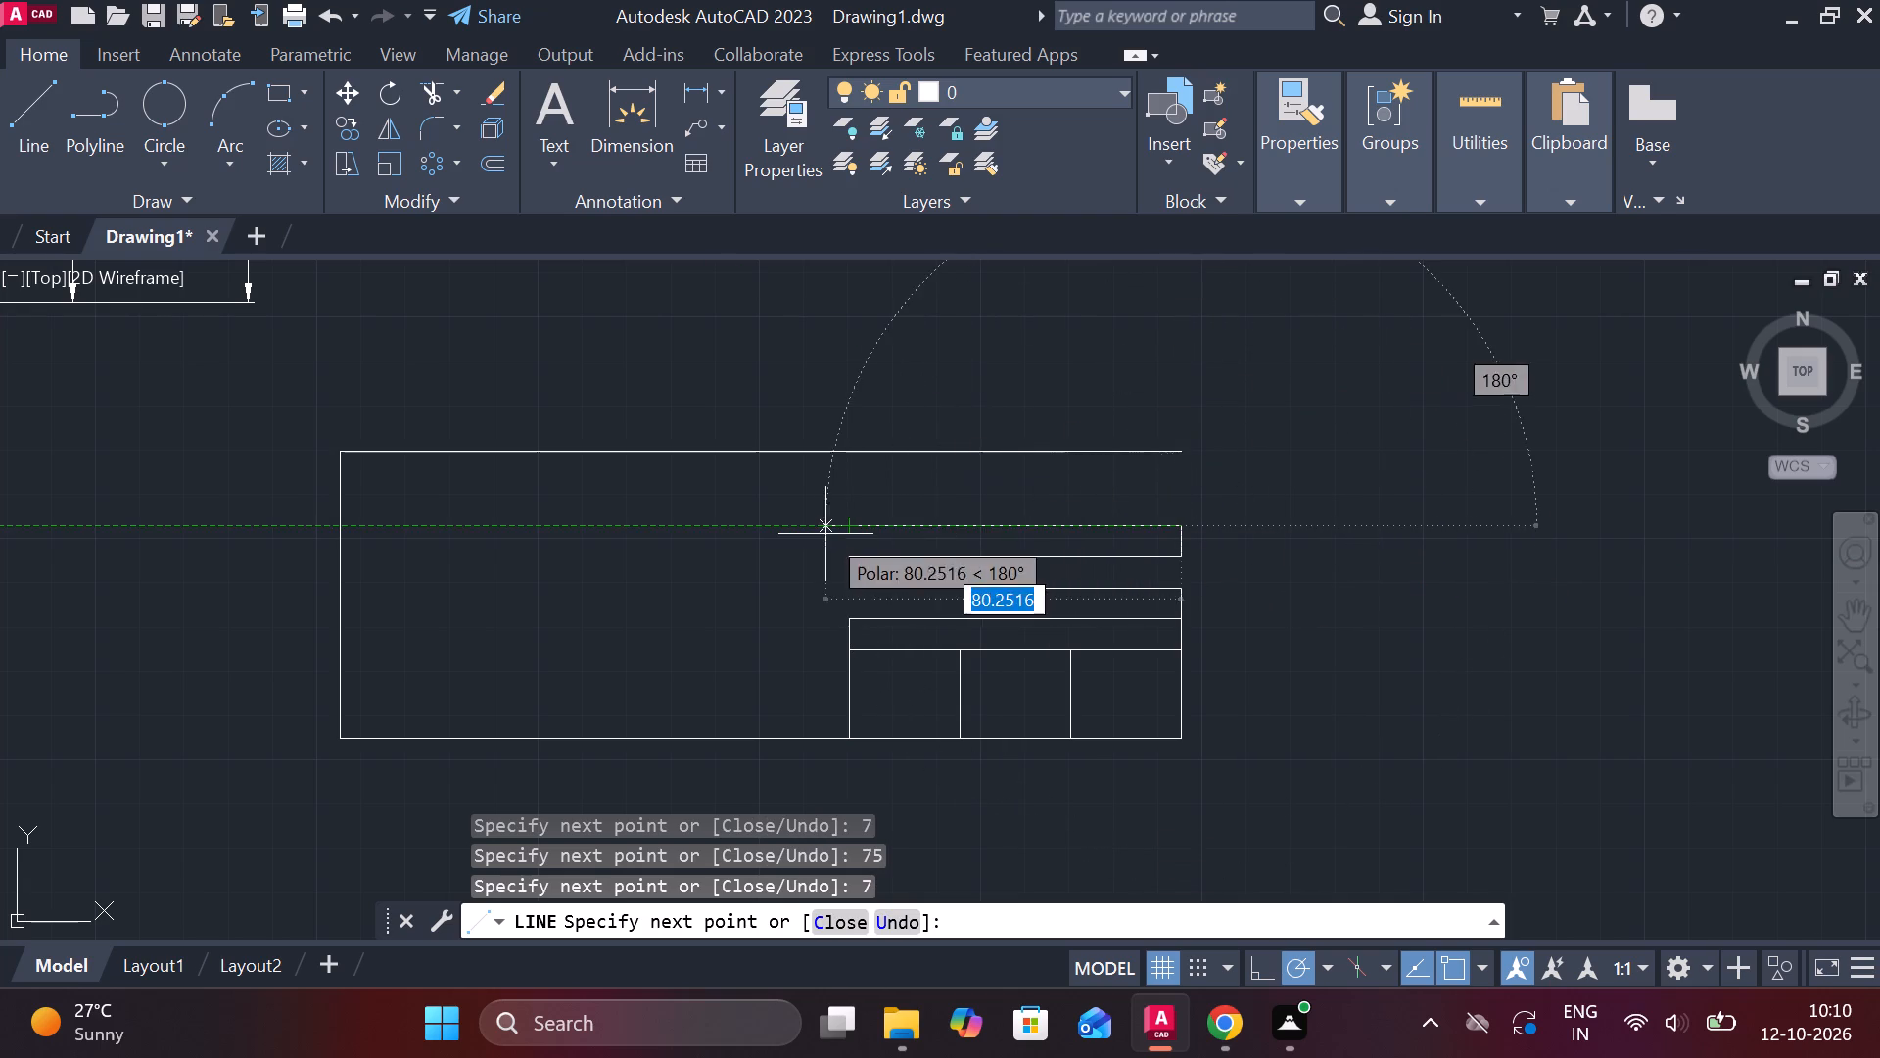
{"action": "type", "text": "75"}
{"action": "key", "text": "space"}
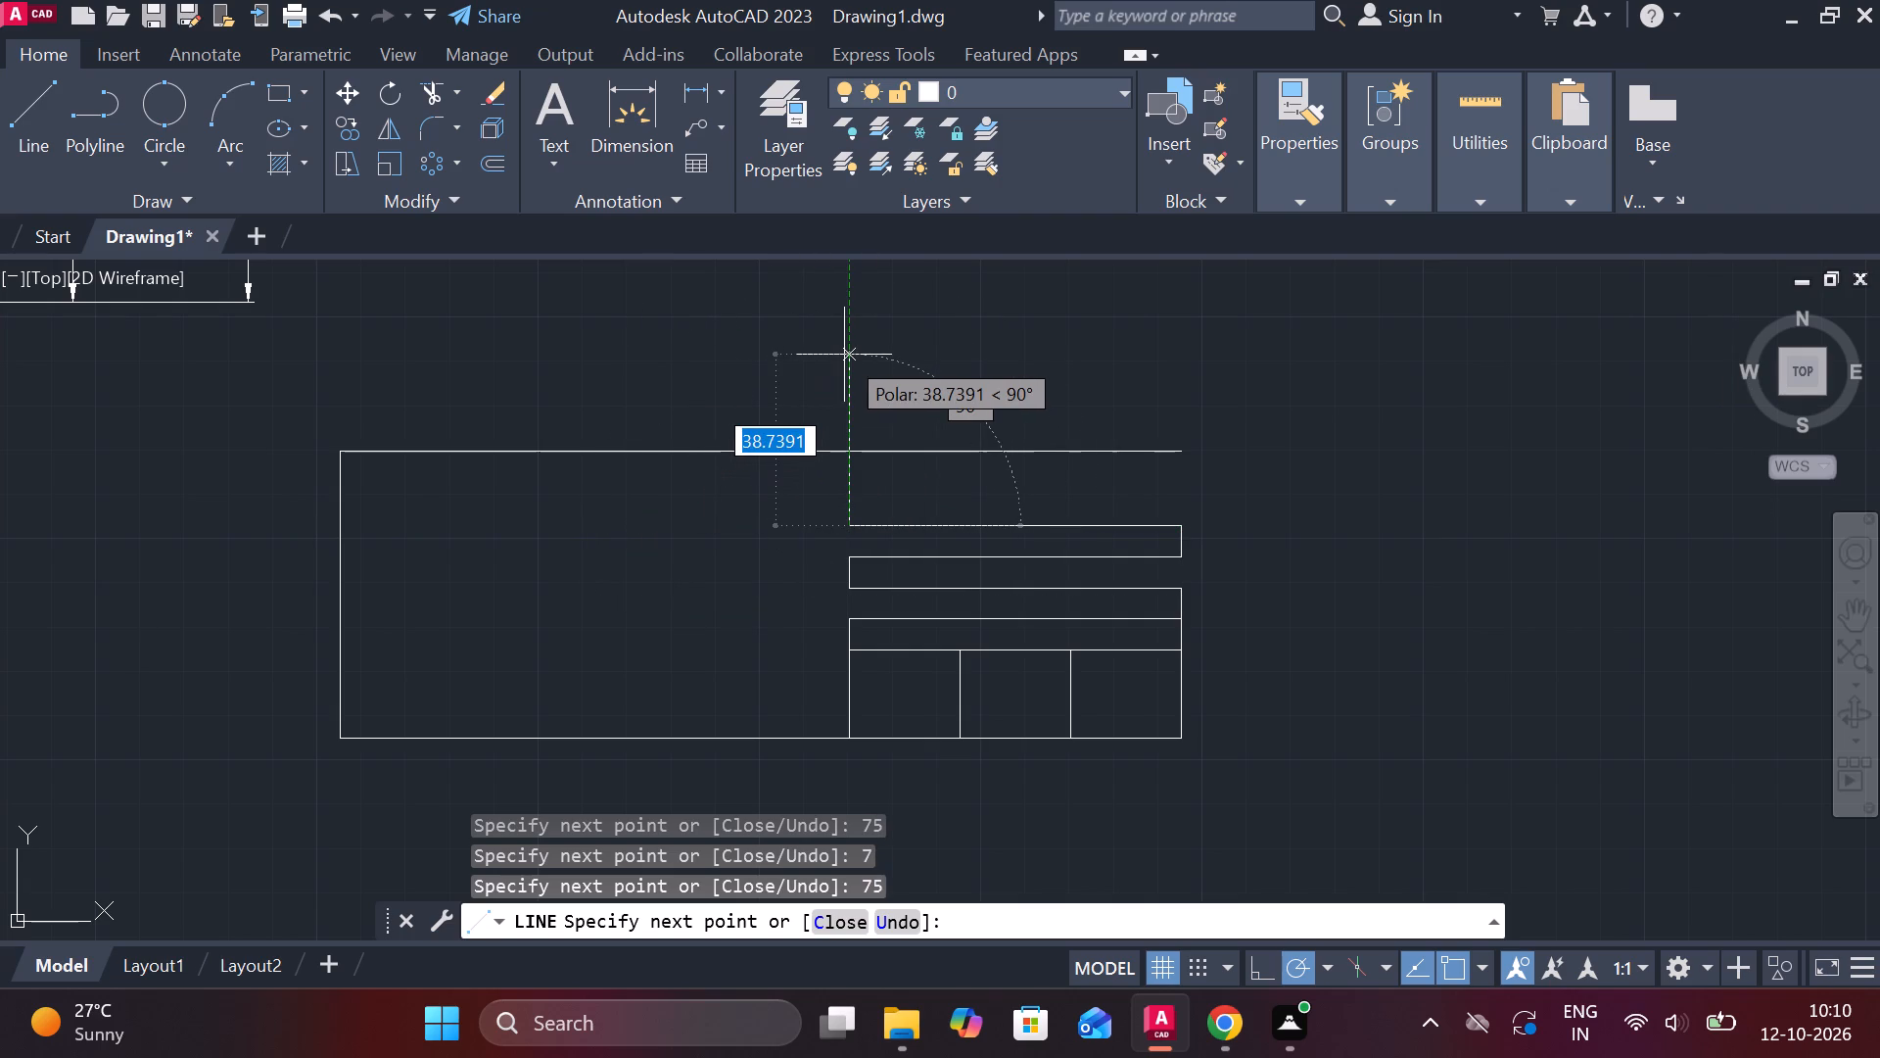
{"action": "type", "text": "7"}
{"action": "key", "text": "space"}
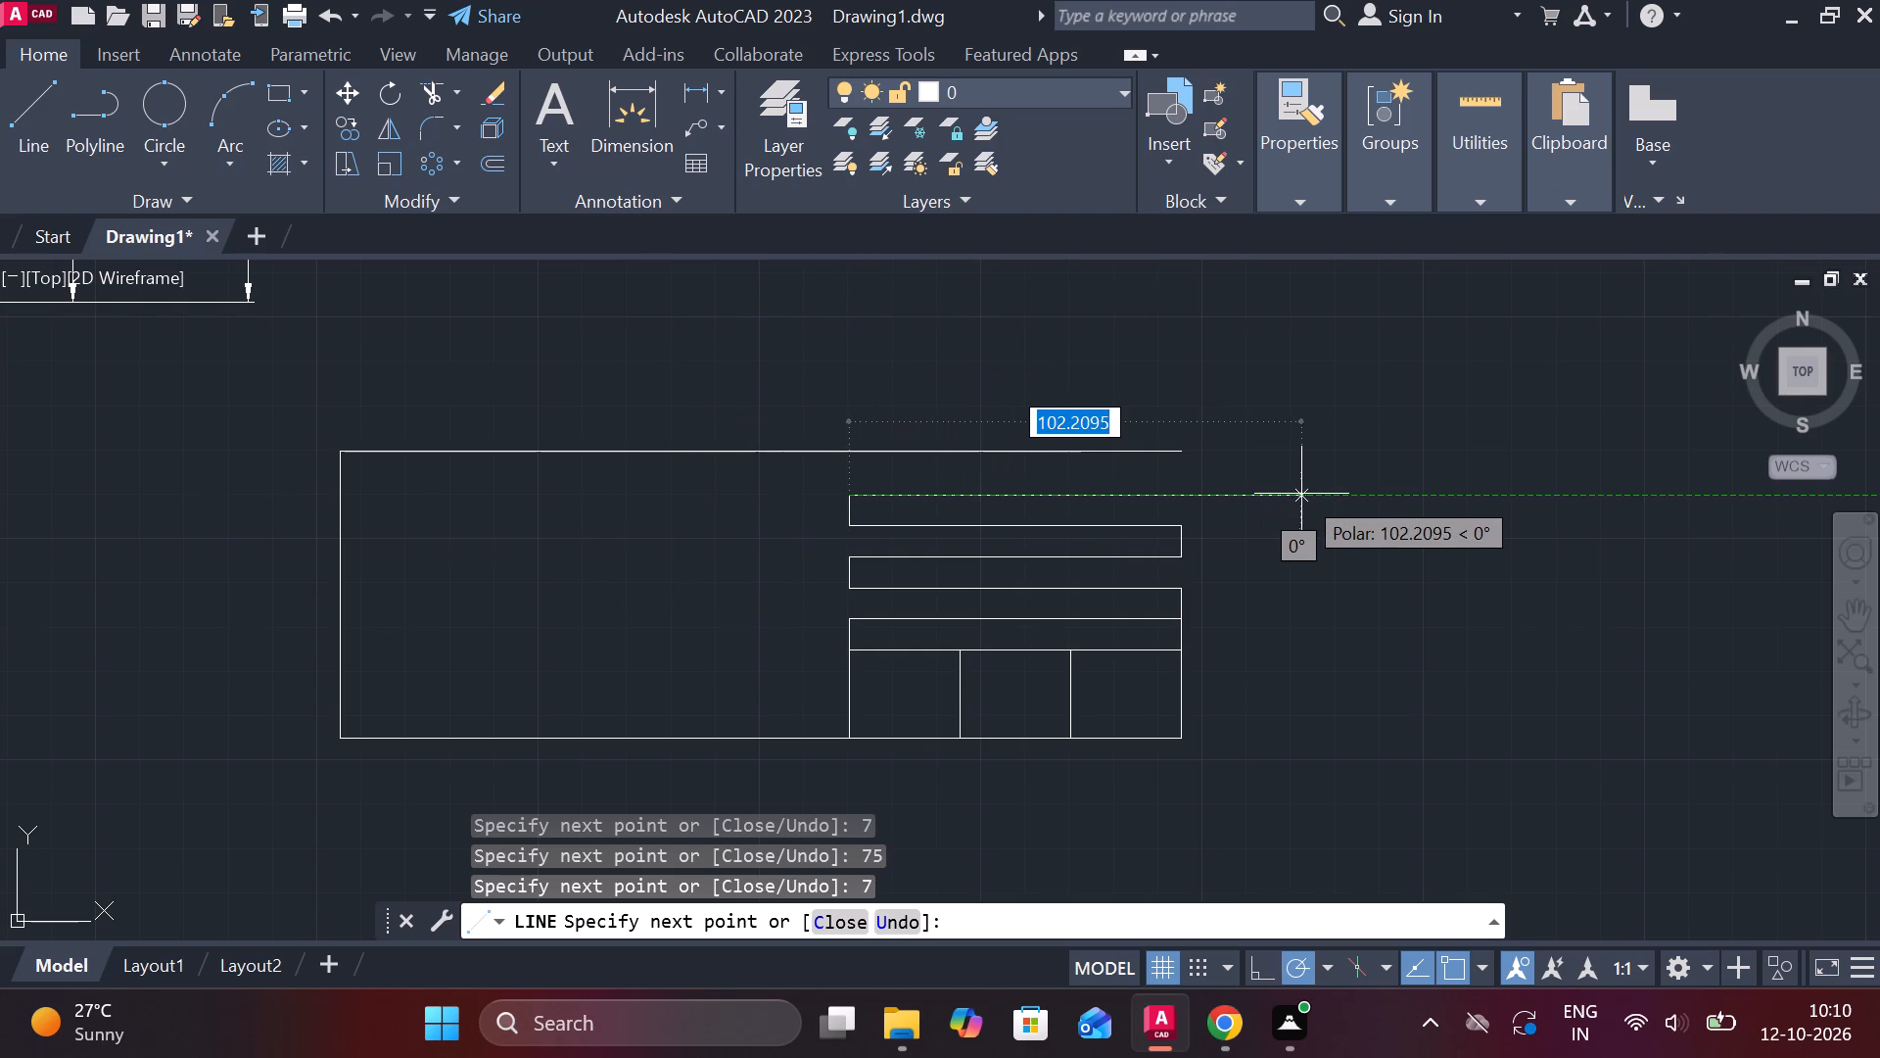
{"action": "type", "text": "75"}
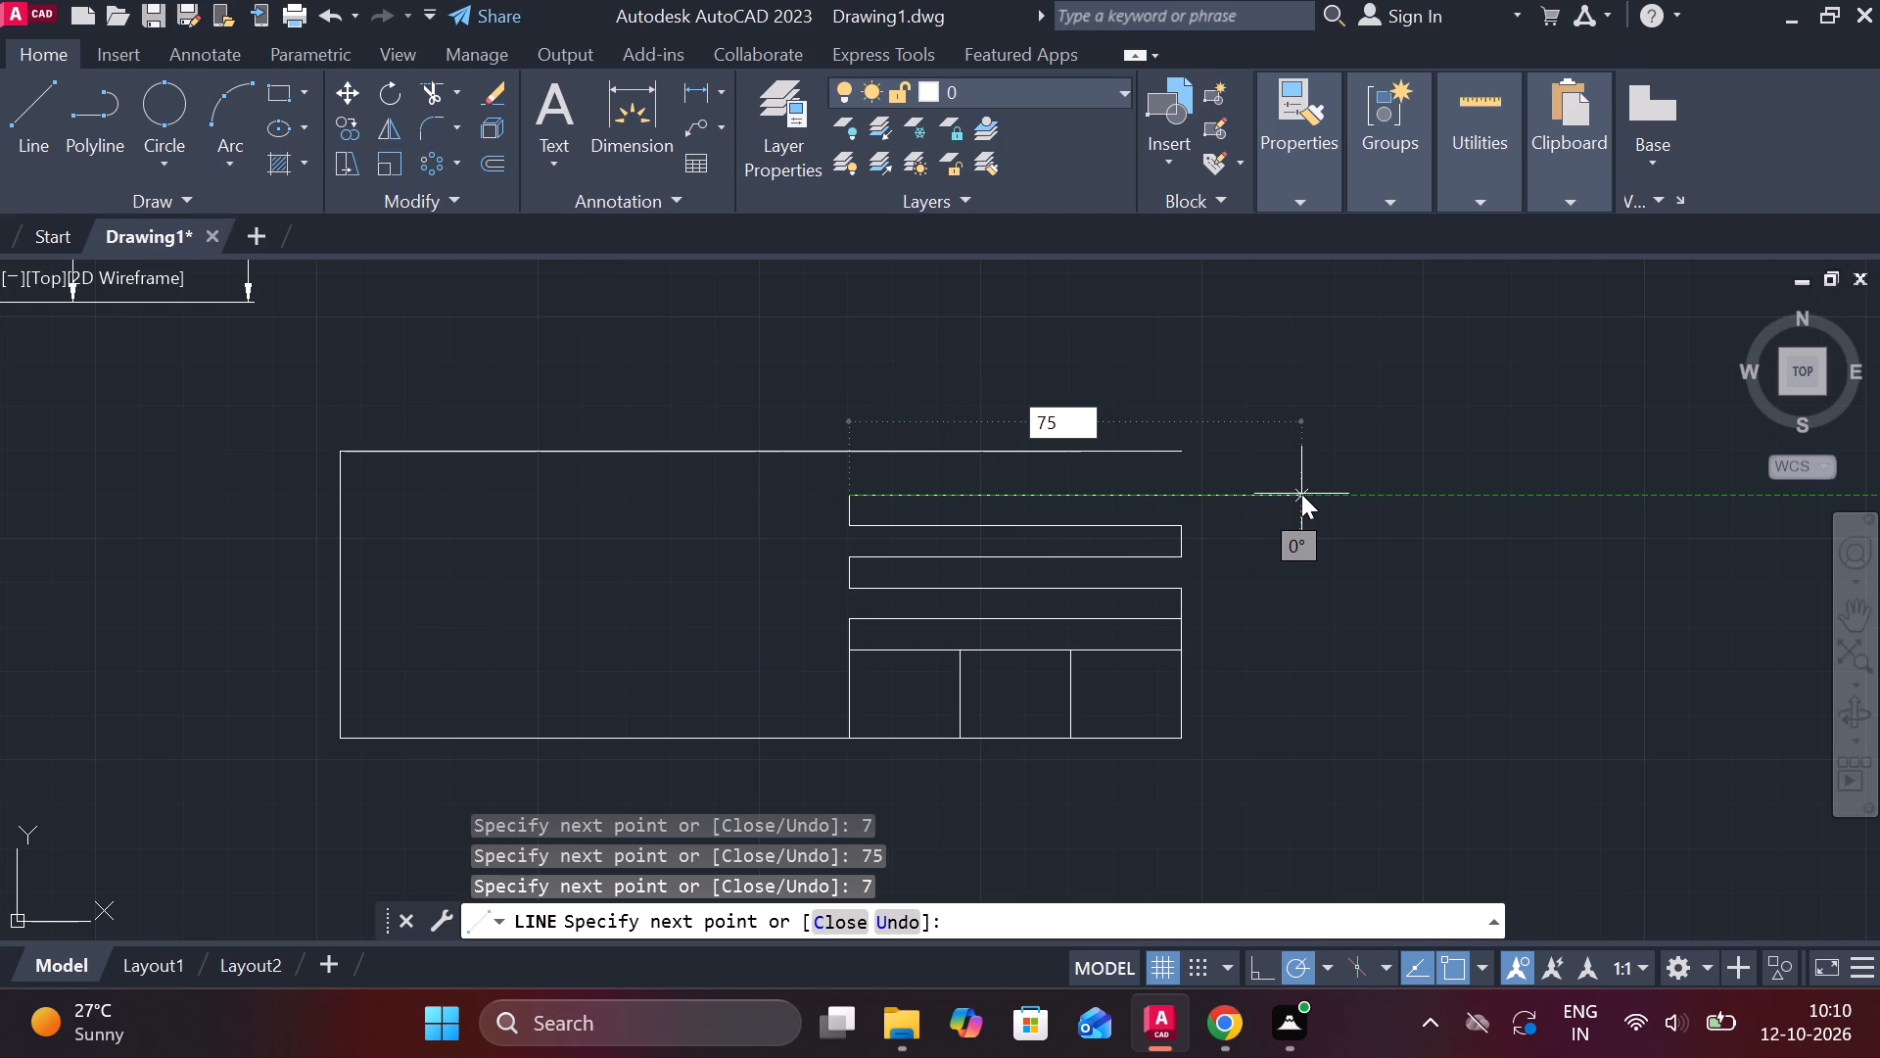
{"action": "key", "text": "space"}
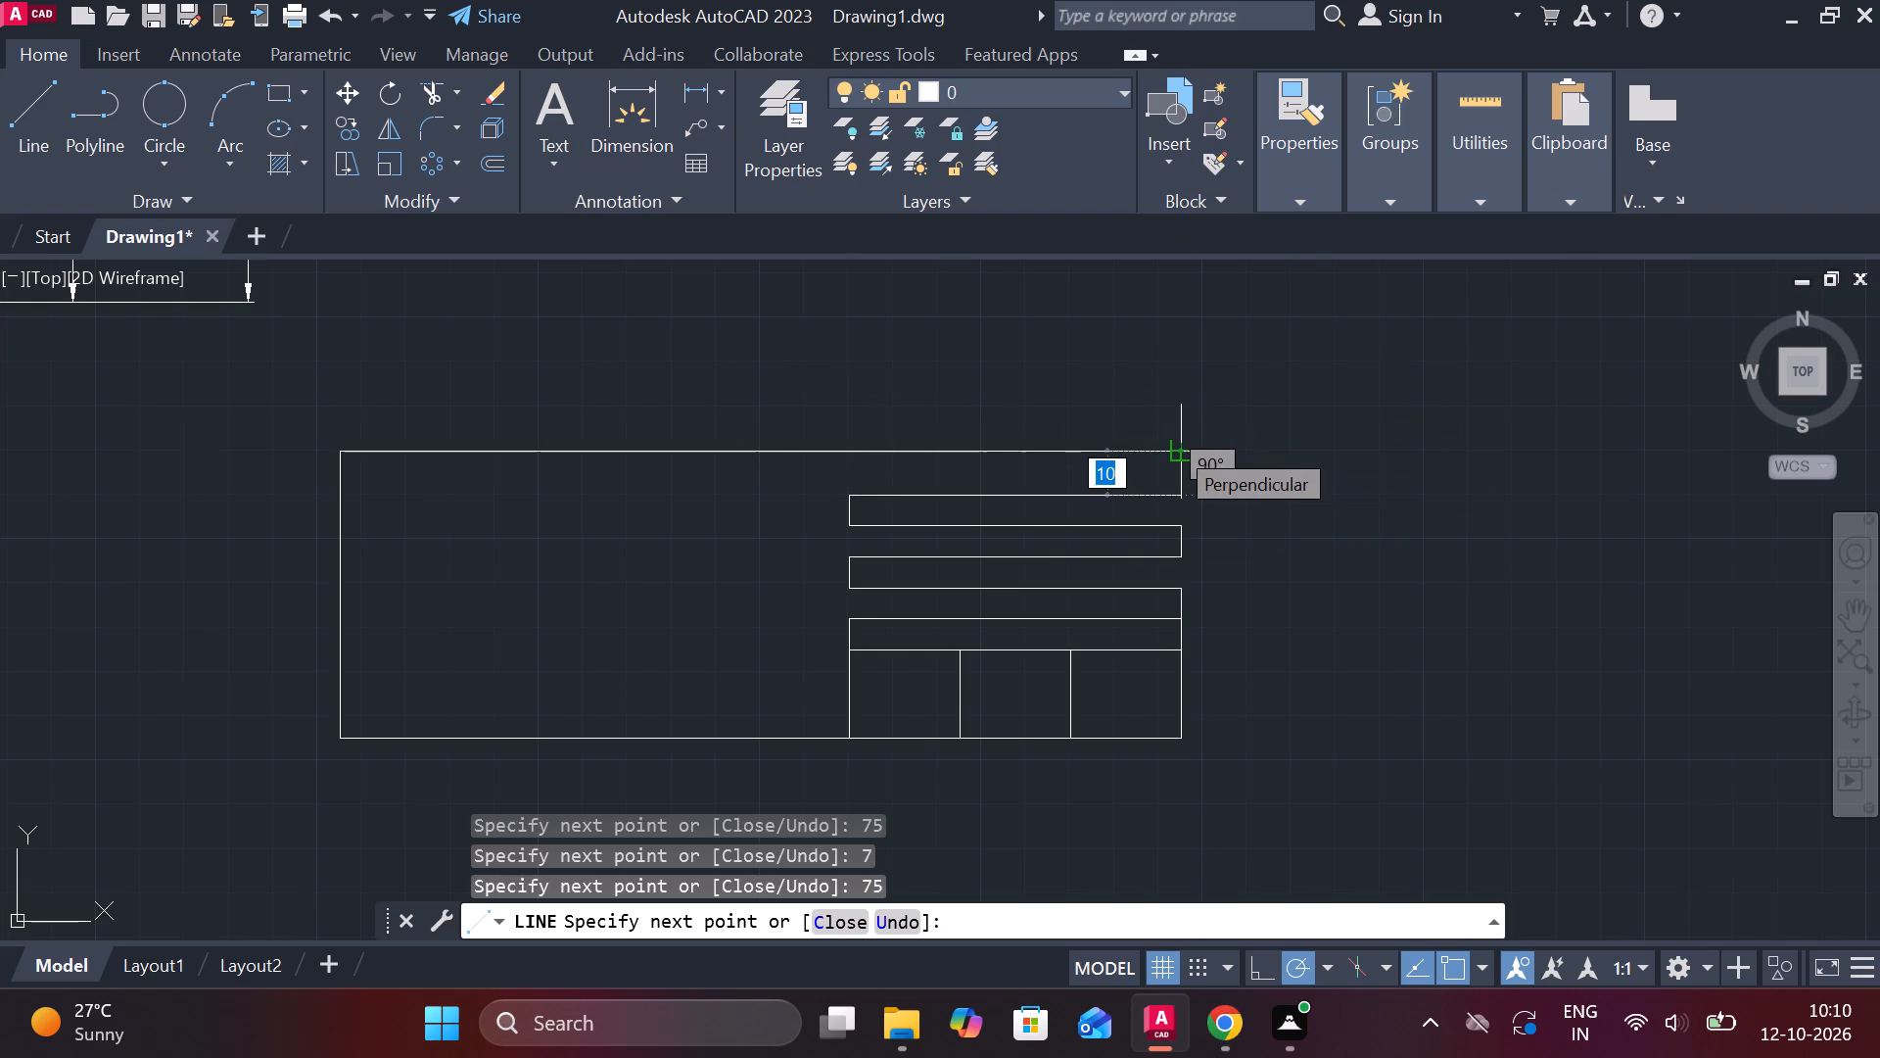
{"action": "left_click", "coordinate": [1173, 445]}
{"action": "key", "text": "Escape"}
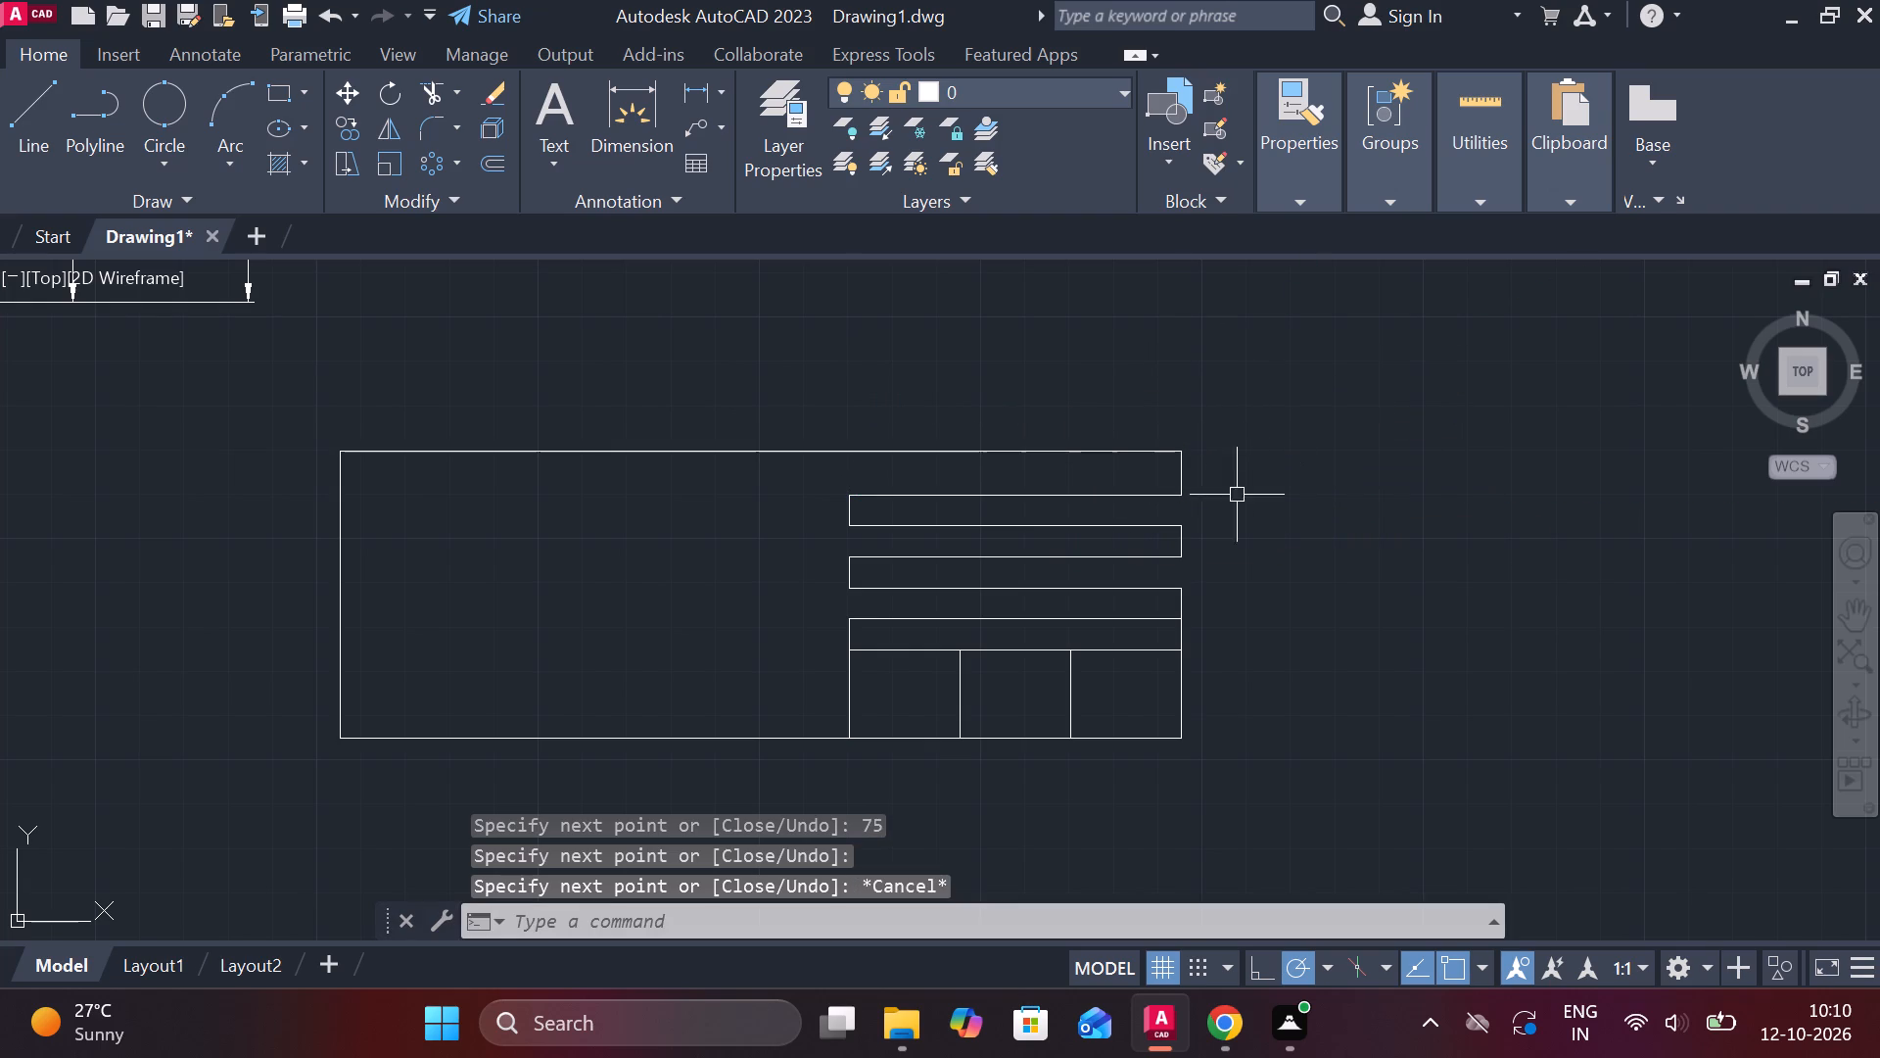
Extend the short vertical segments on both sides of the stacked rows to close the gaps up to the top edge.
{"action": "type", "text": "ex"}
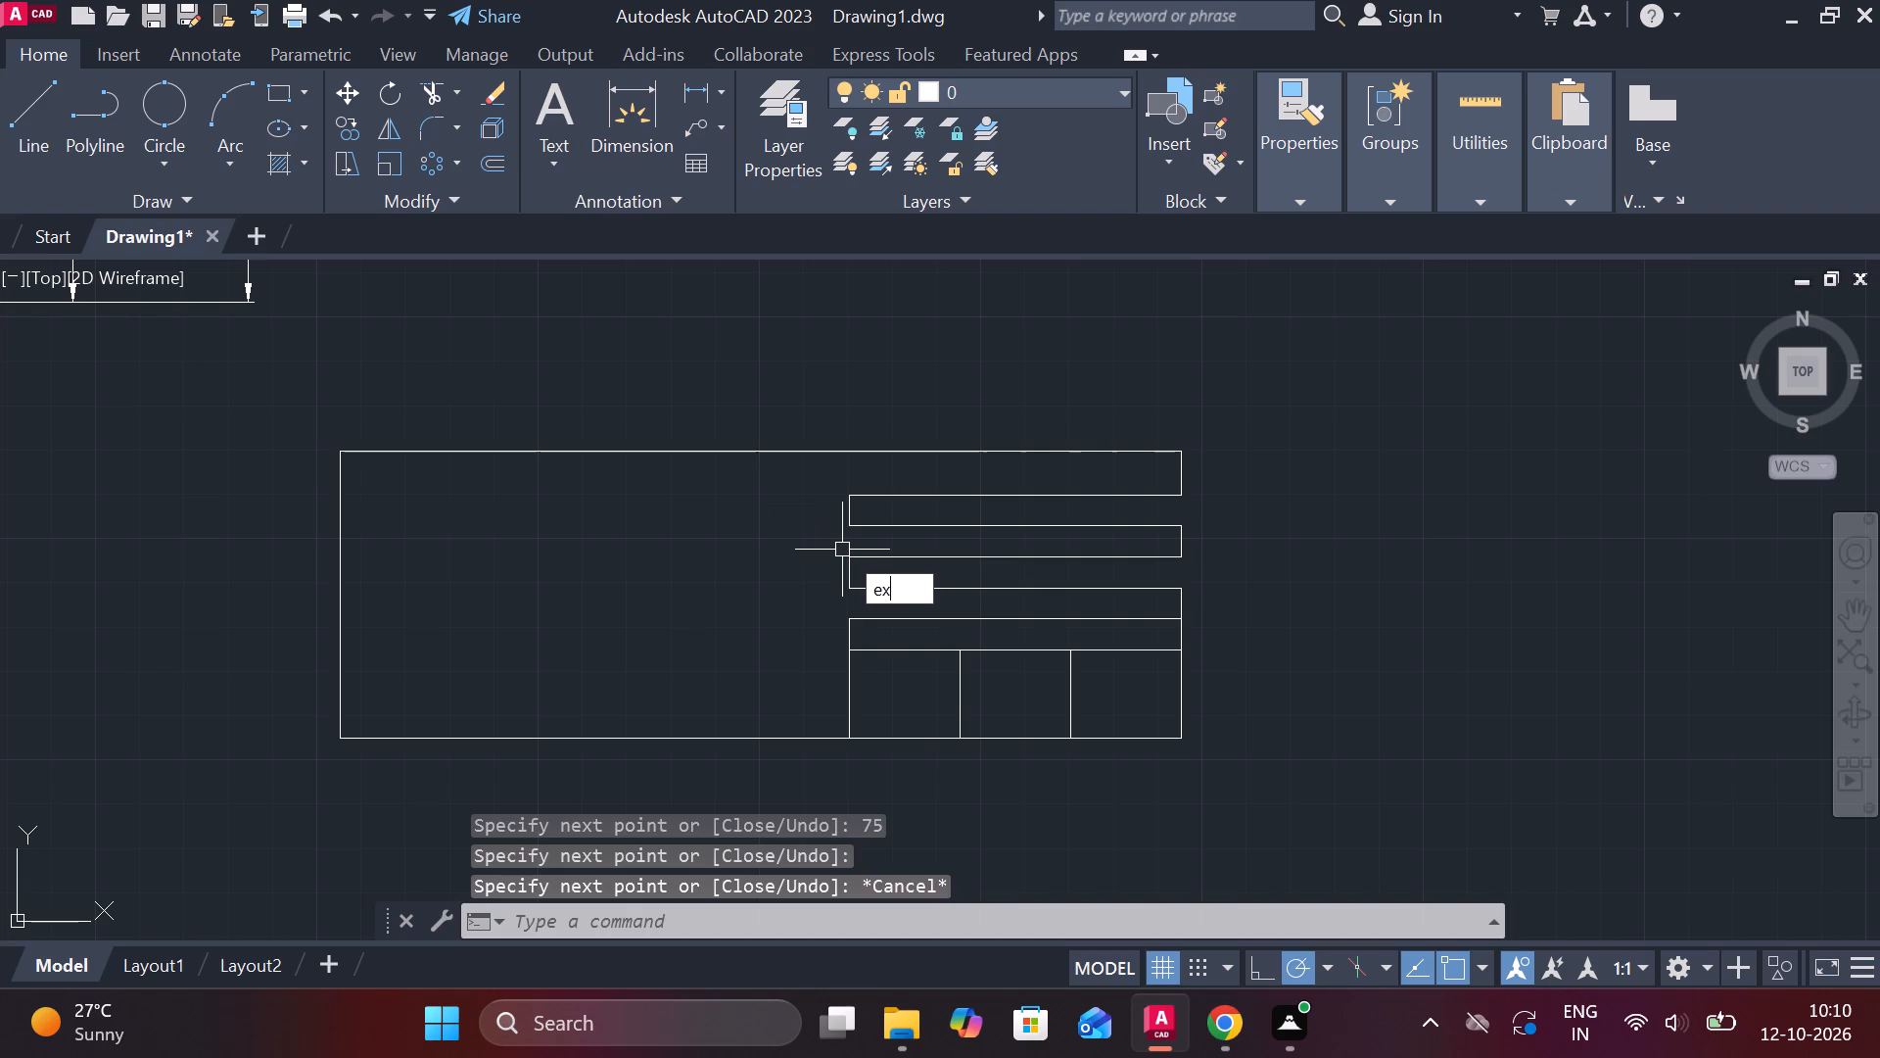
{"action": "key", "text": "space"}
{"action": "left_click", "coordinate": [847, 515]}
{"action": "left_click", "coordinate": [847, 575]}
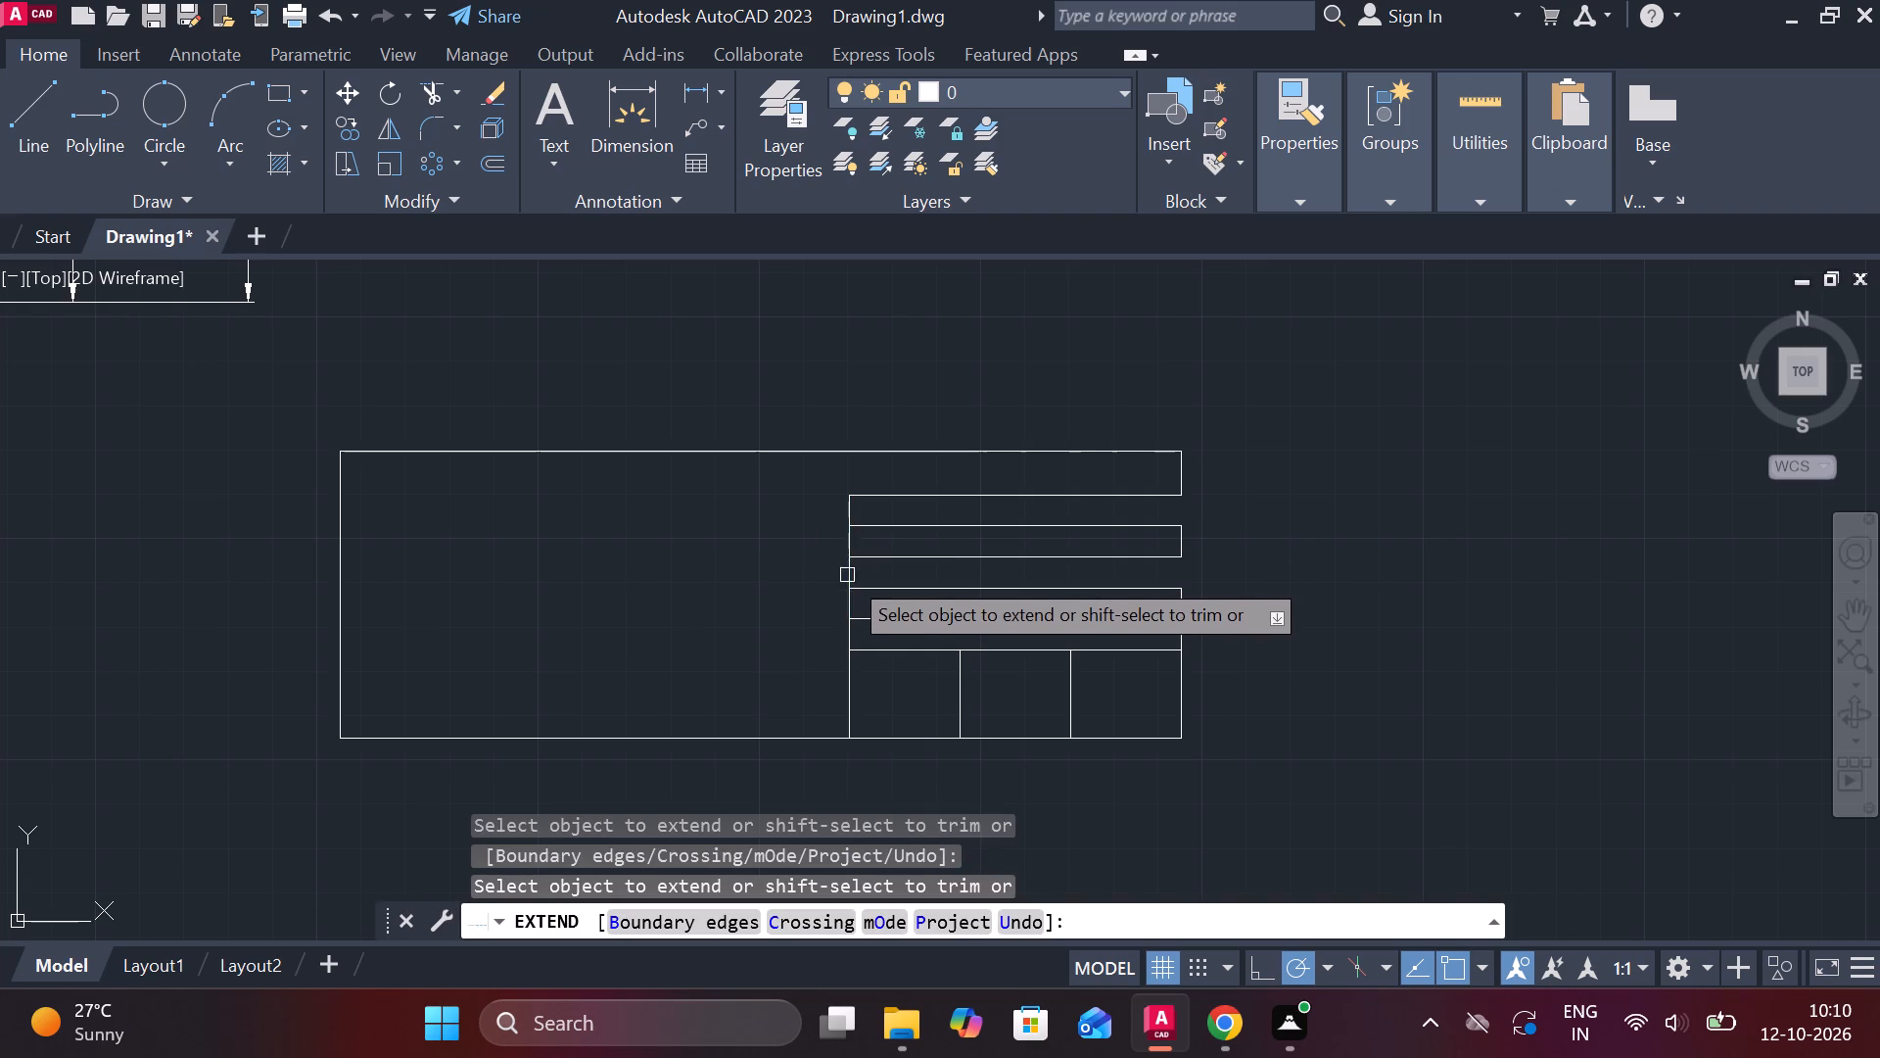
{"action": "left_click", "coordinate": [855, 516]}
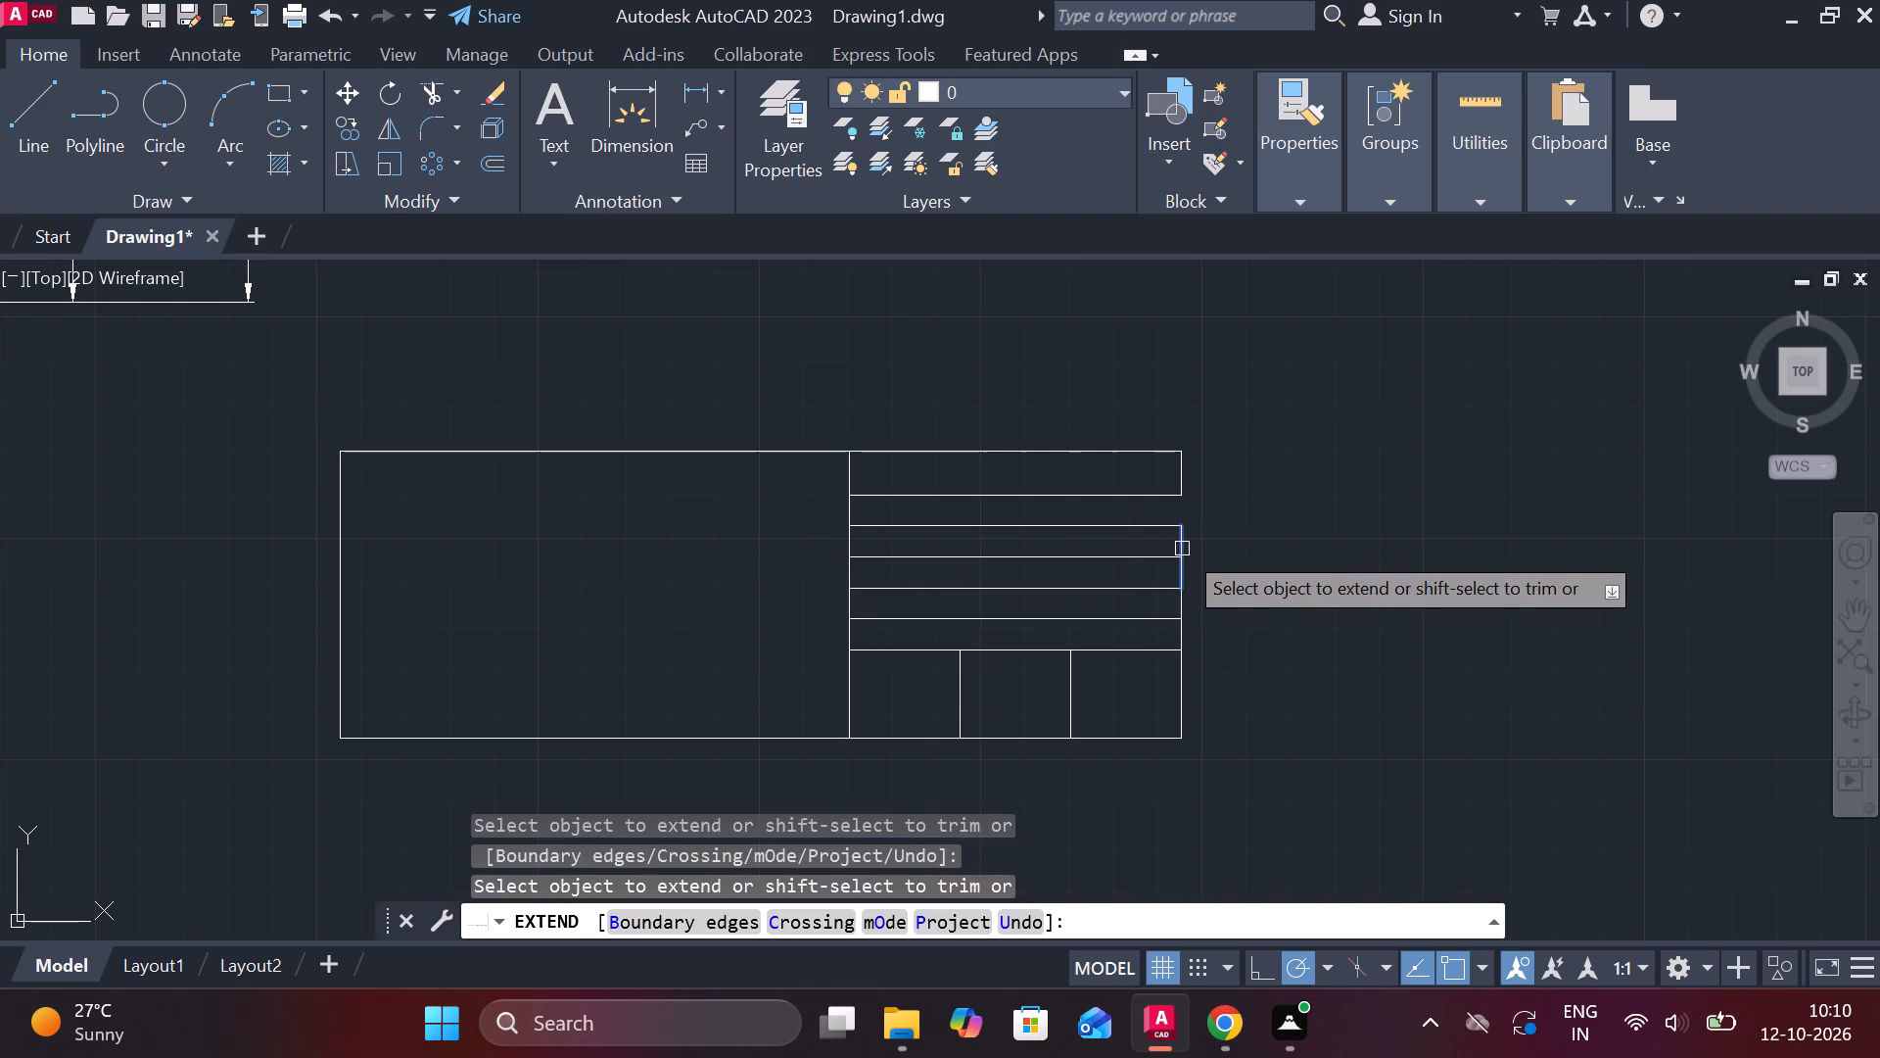
{"action": "left_click", "coordinate": [1182, 549]}
{"action": "left_click", "coordinate": [1182, 534]}
{"action": "scroll", "coordinate": [1236, 611], "scroll_direction": "up", "scroll_amount": 1}
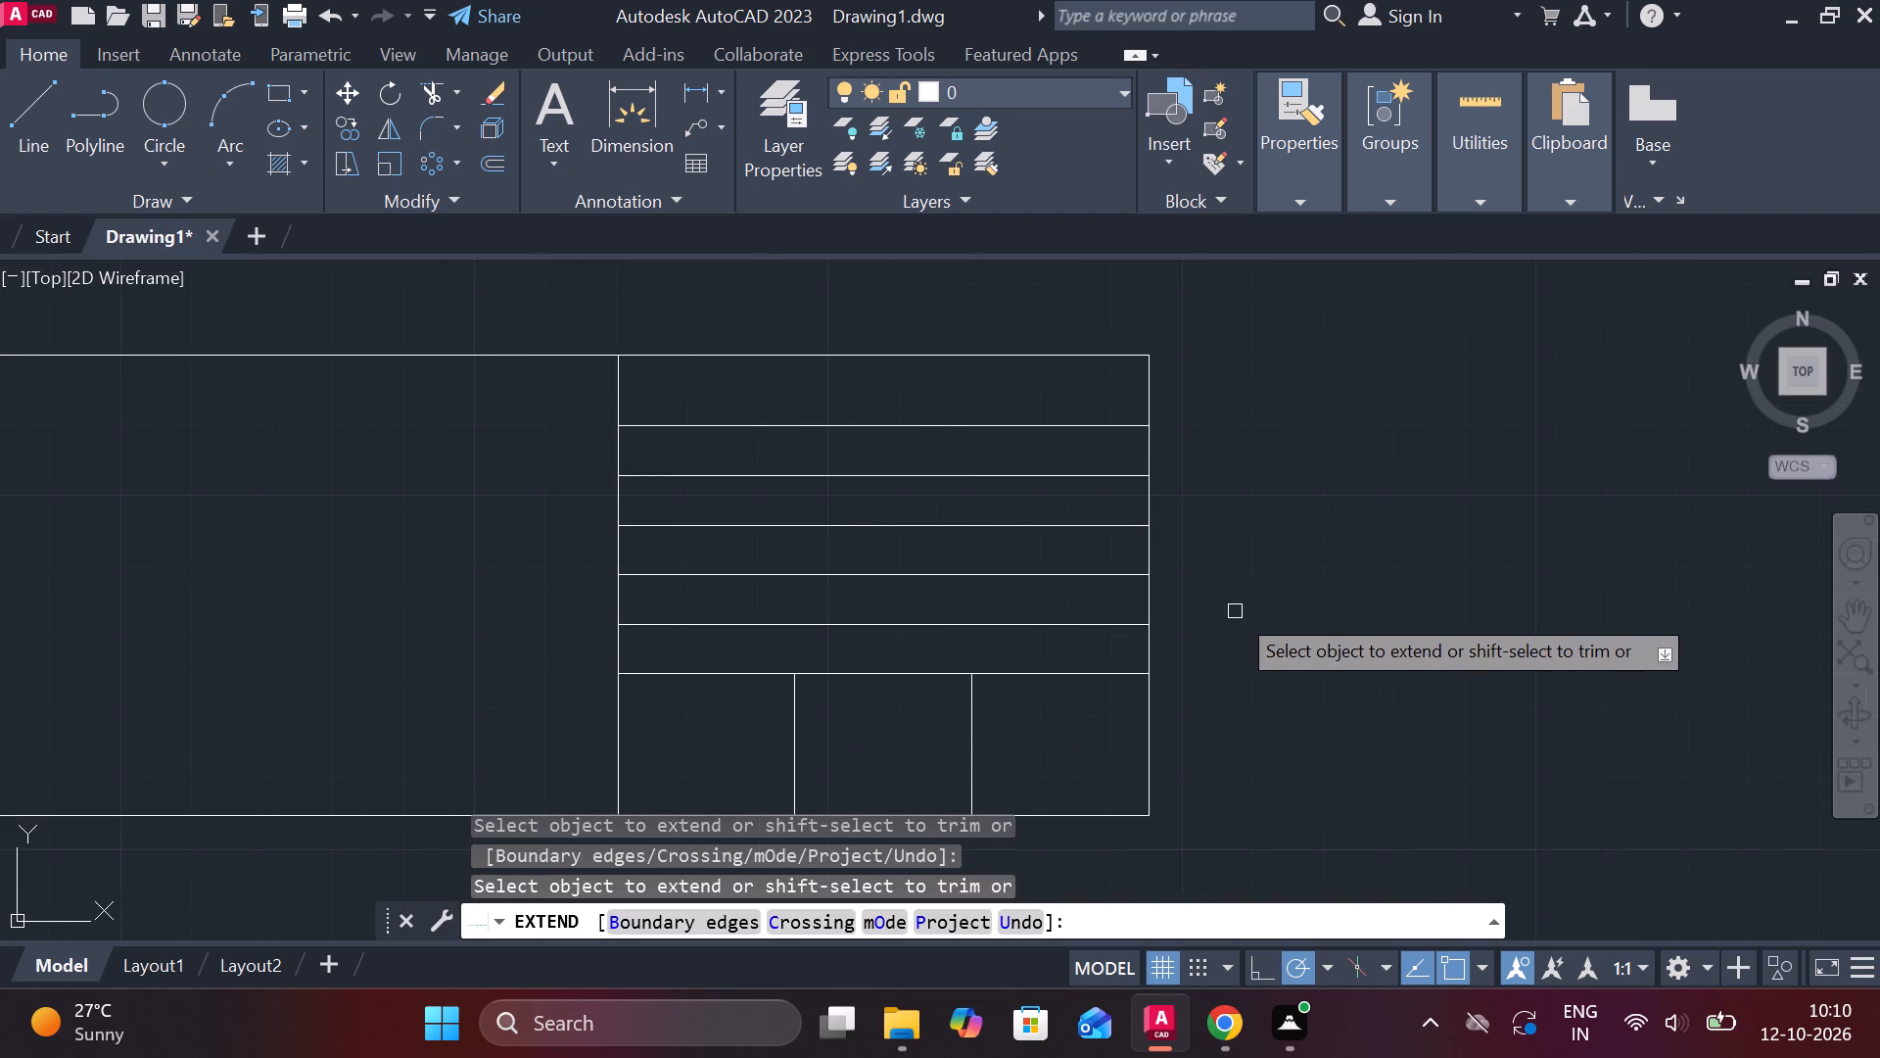
{"action": "key", "text": "Escape"}
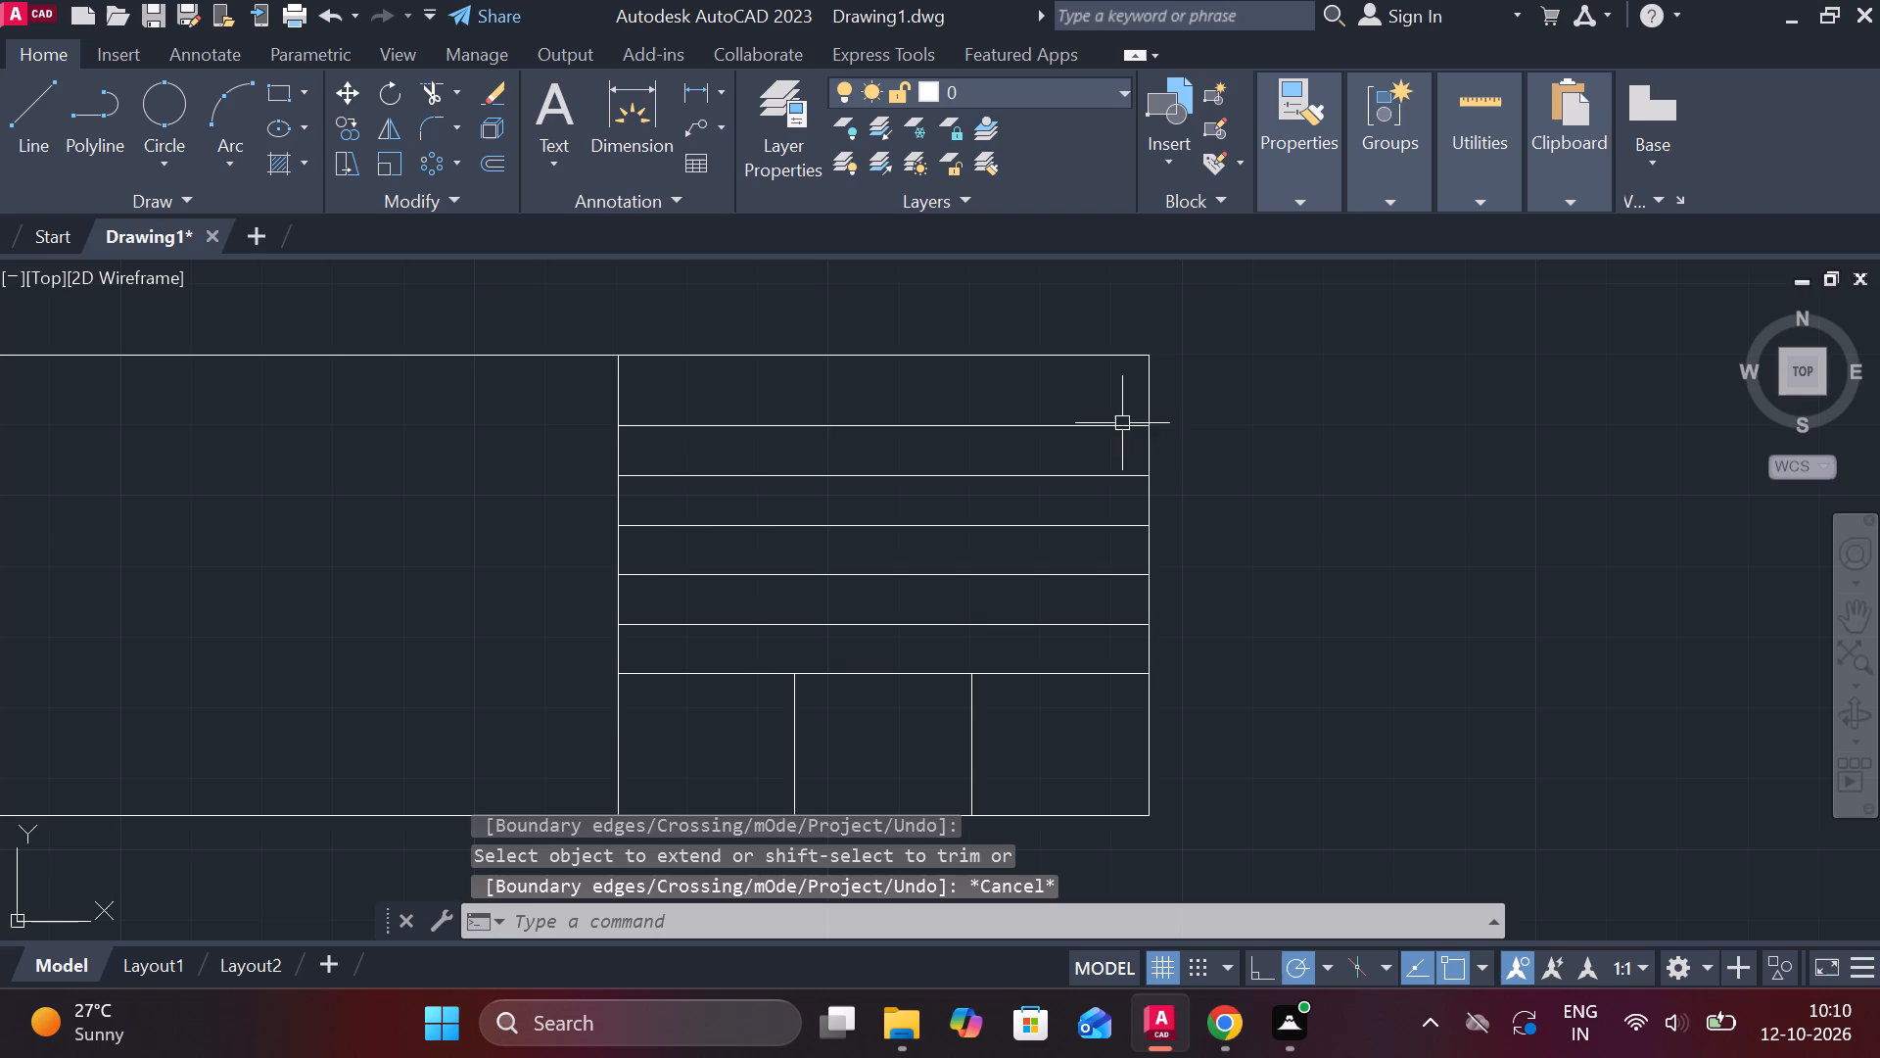
Trim away the two short vertical dividers in the bottom row beneath the stacked horizontal lines.
{"action": "middle_click_drag", "start_coordinate": [1214, 670], "coordinate": [1350, 584]}
{"action": "type", "text": "tr"}
{"action": "key", "text": "space"}
{"action": "left_click_drag", "start_coordinate": [1205, 684], "coordinate": [934, 663]}
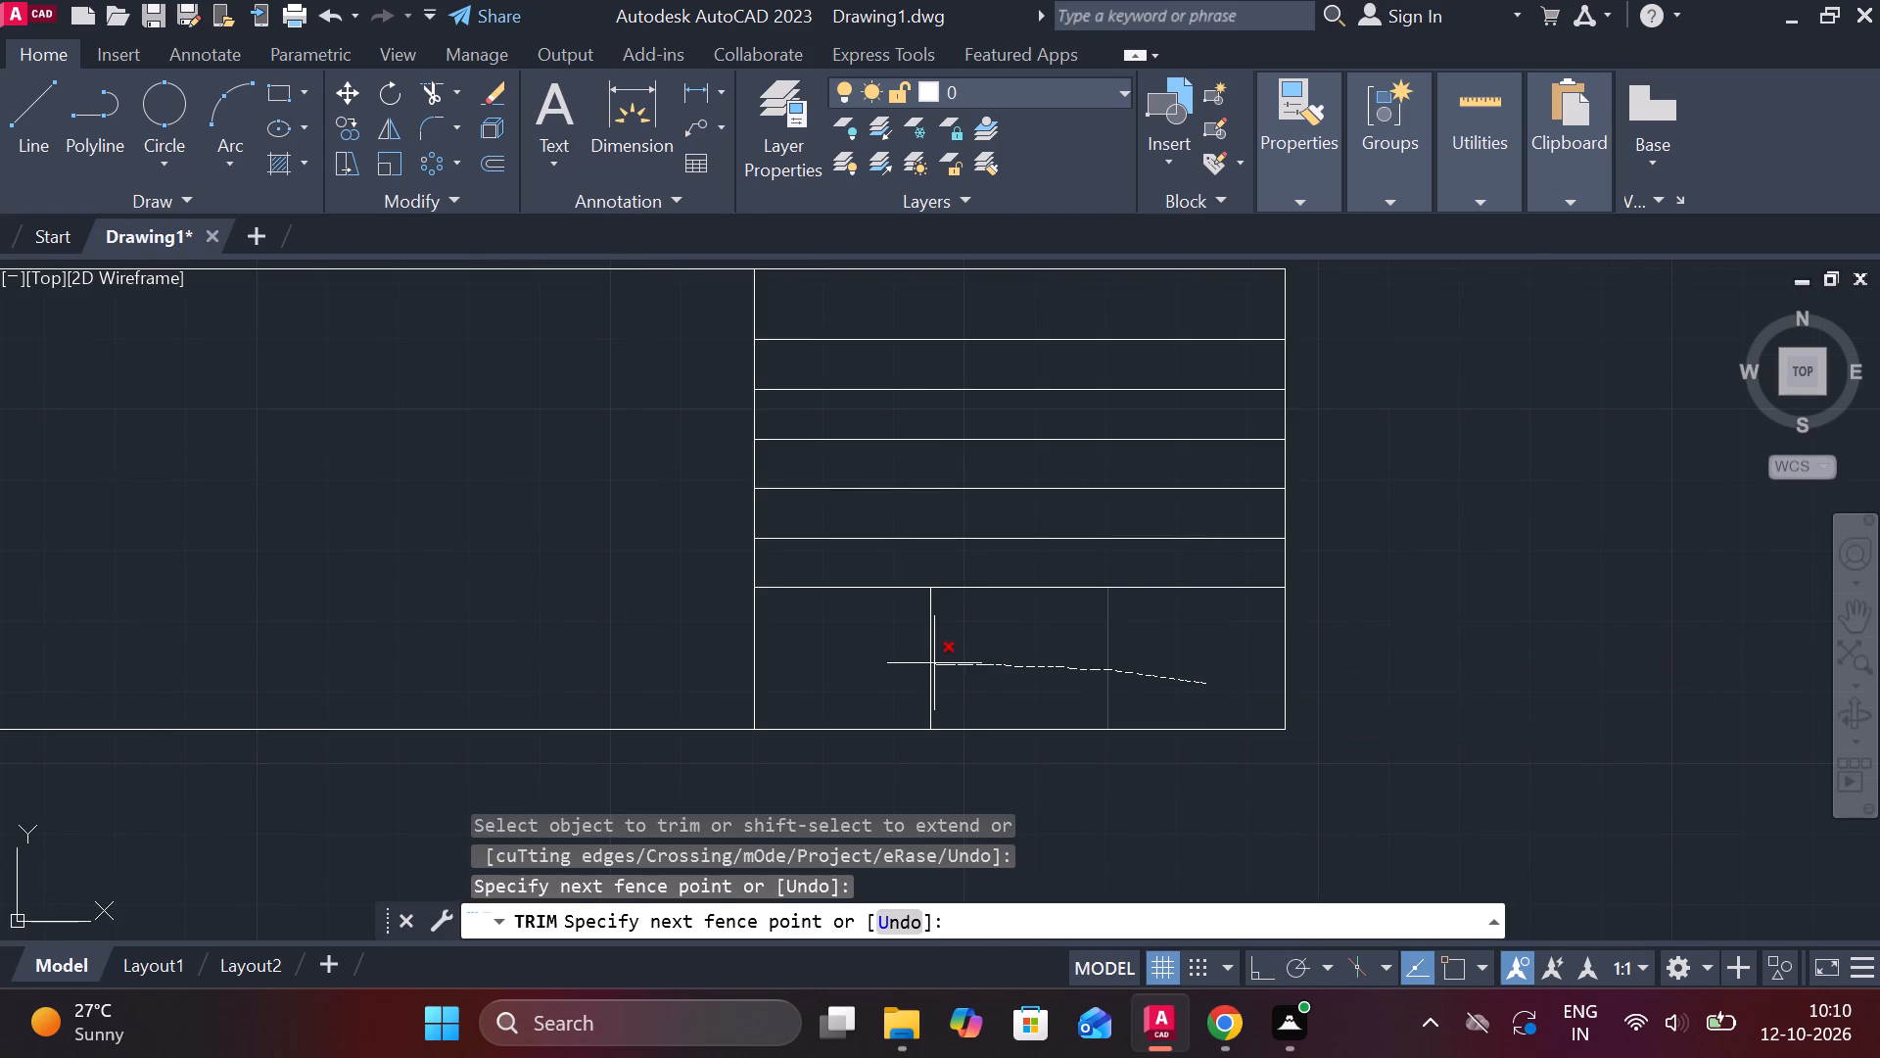
{"action": "left_click_drag", "start_coordinate": [934, 663], "coordinate": [924, 661]}
{"action": "scroll", "coordinate": [932, 658], "scroll_direction": "down", "scroll_amount": 2}
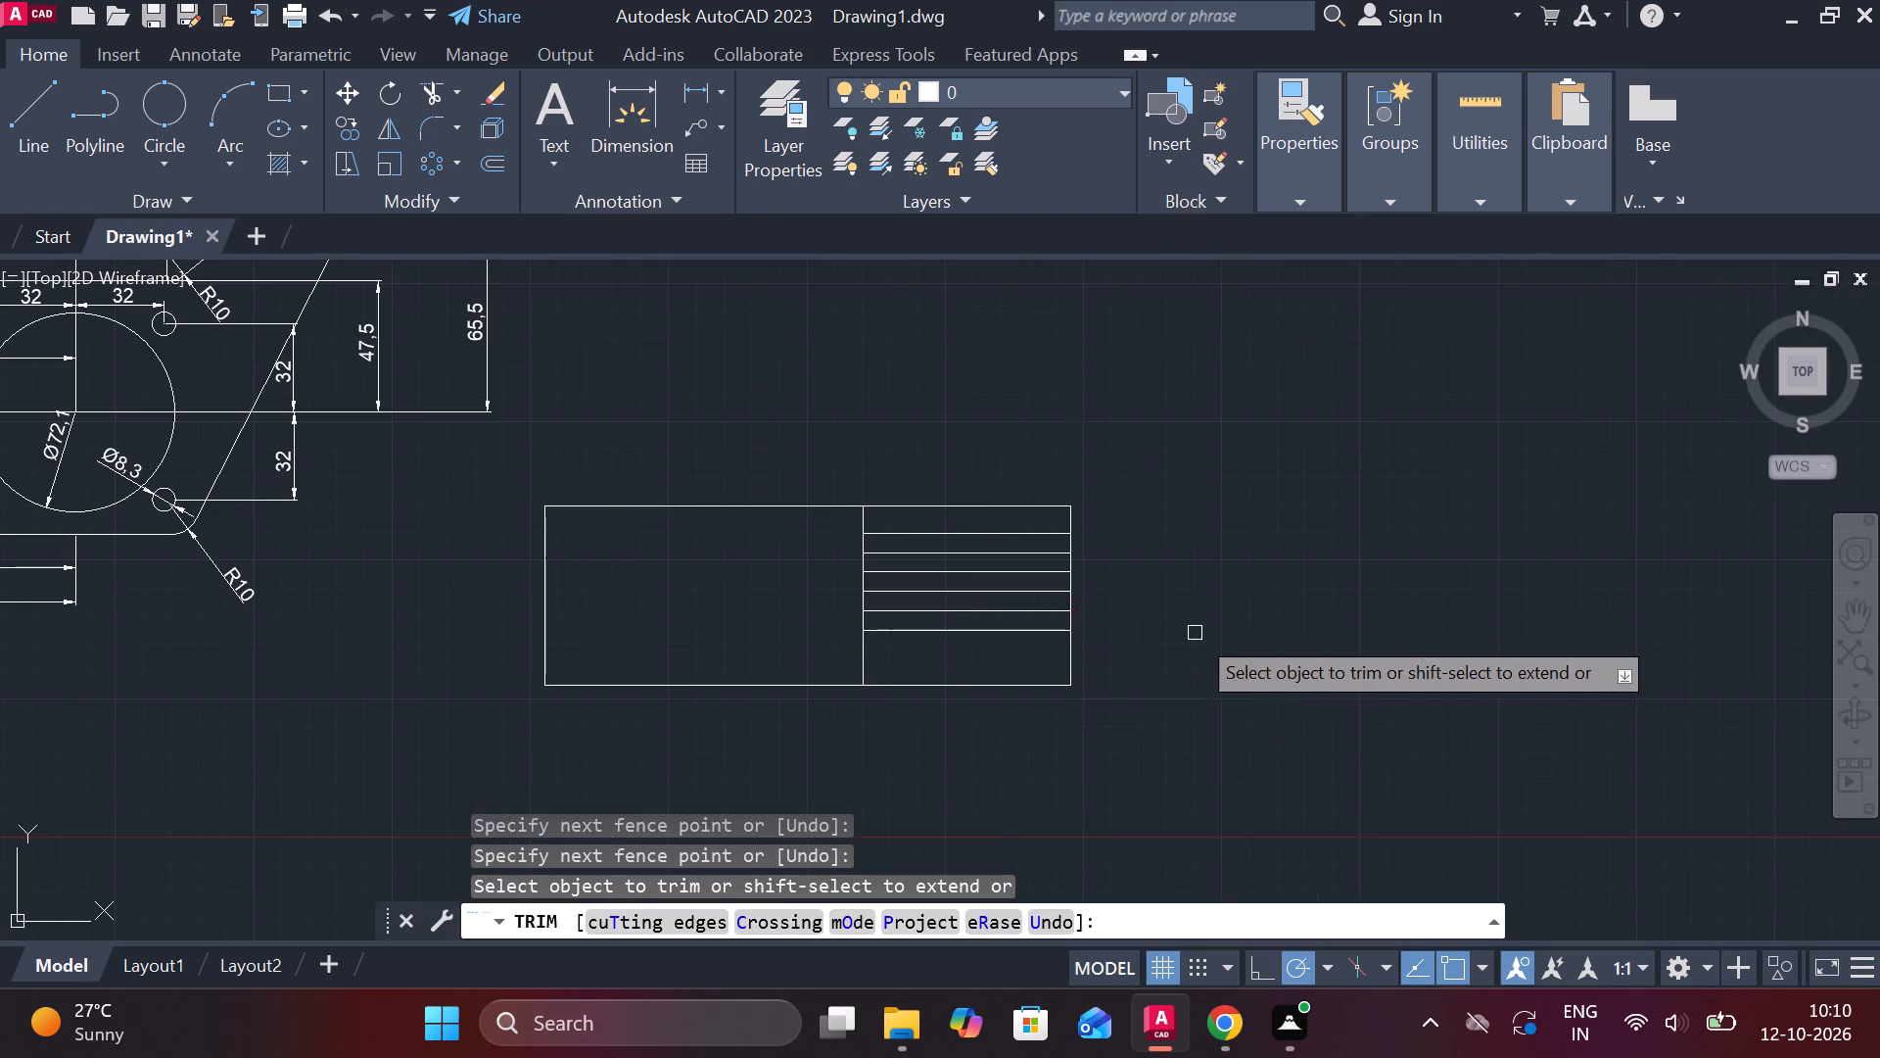
{"action": "scroll", "coordinate": [1195, 633], "scroll_direction": "up", "scroll_amount": 1}
{"action": "key", "text": "Escape"}
Draw a vertical line about 49 long down through the stacked rows, starting on the top edge 25 from its right corner.
{"action": "scroll", "coordinate": [1218, 645], "scroll_direction": "down", "scroll_amount": 1}
{"action": "middle_click_drag", "start_coordinate": [776, 639], "coordinate": [823, 639]}
{"action": "scroll", "coordinate": [934, 499], "scroll_direction": "up", "scroll_amount": 2}
{"action": "key", "text": "l"}
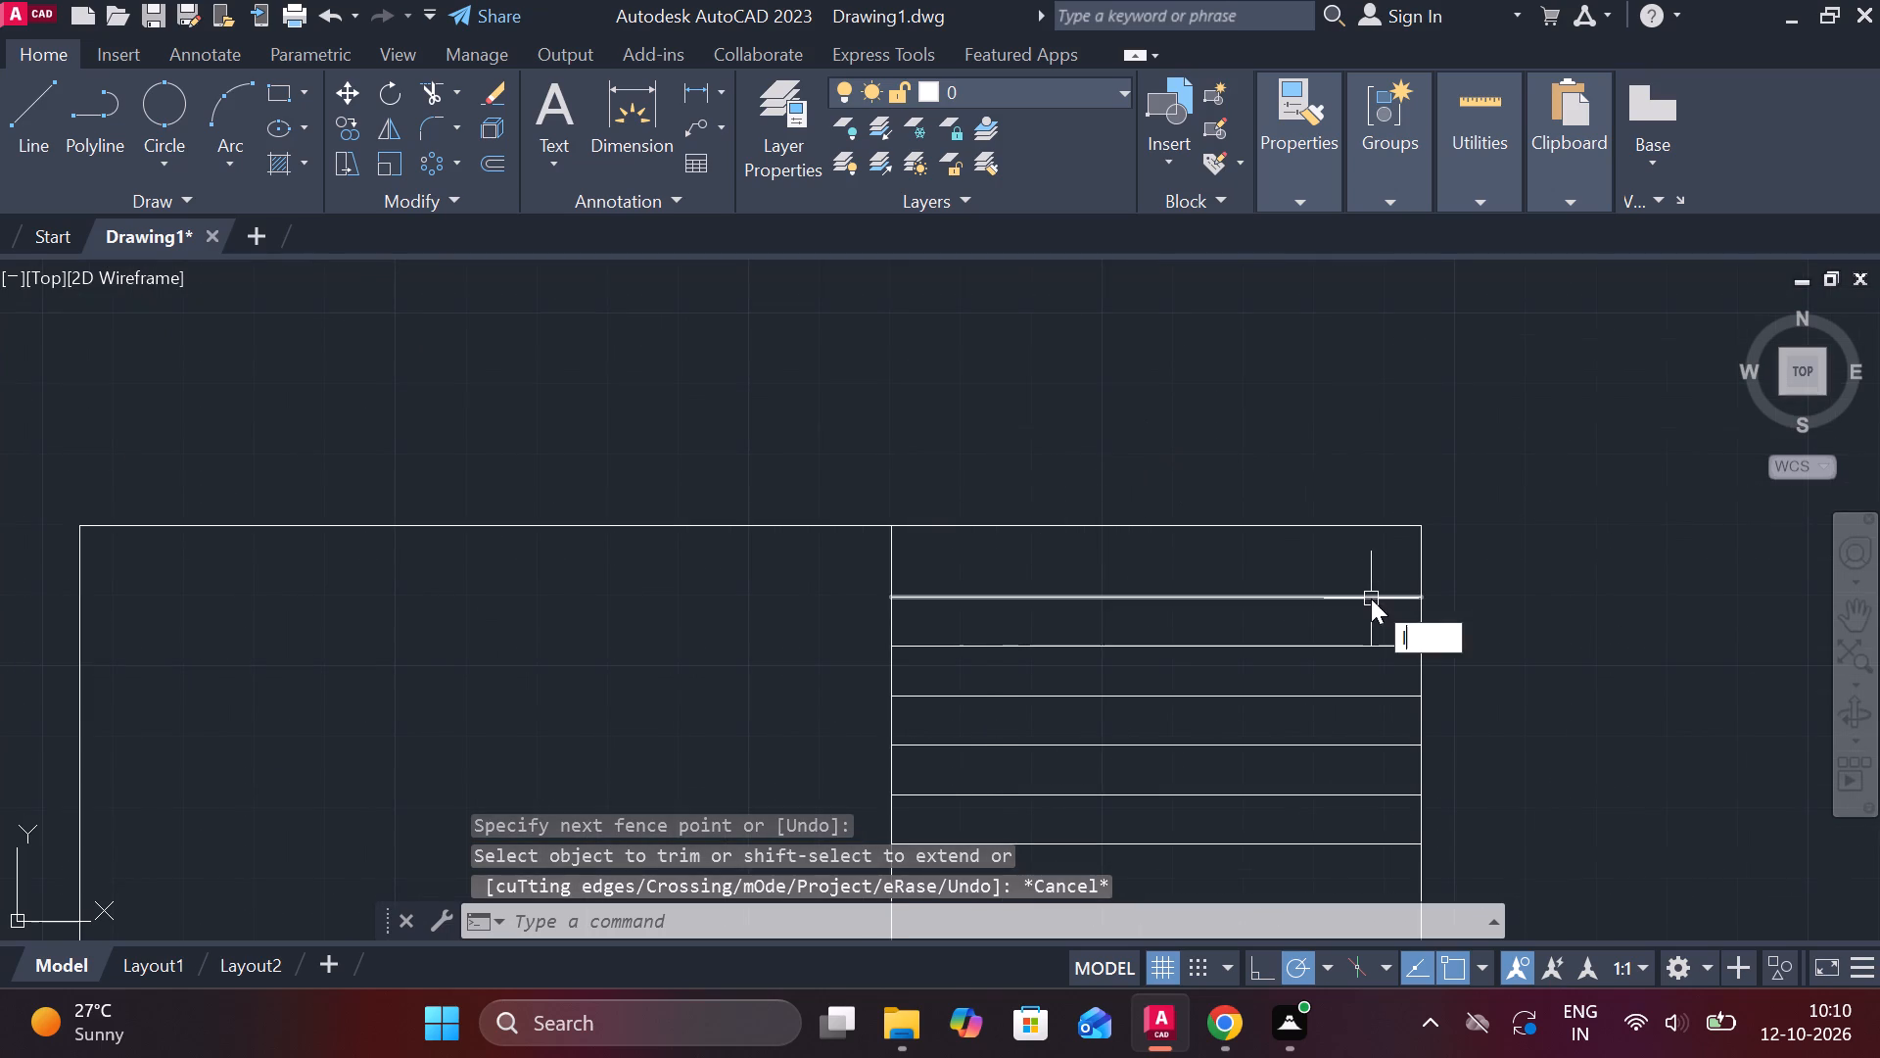
{"action": "key", "text": "Return"}
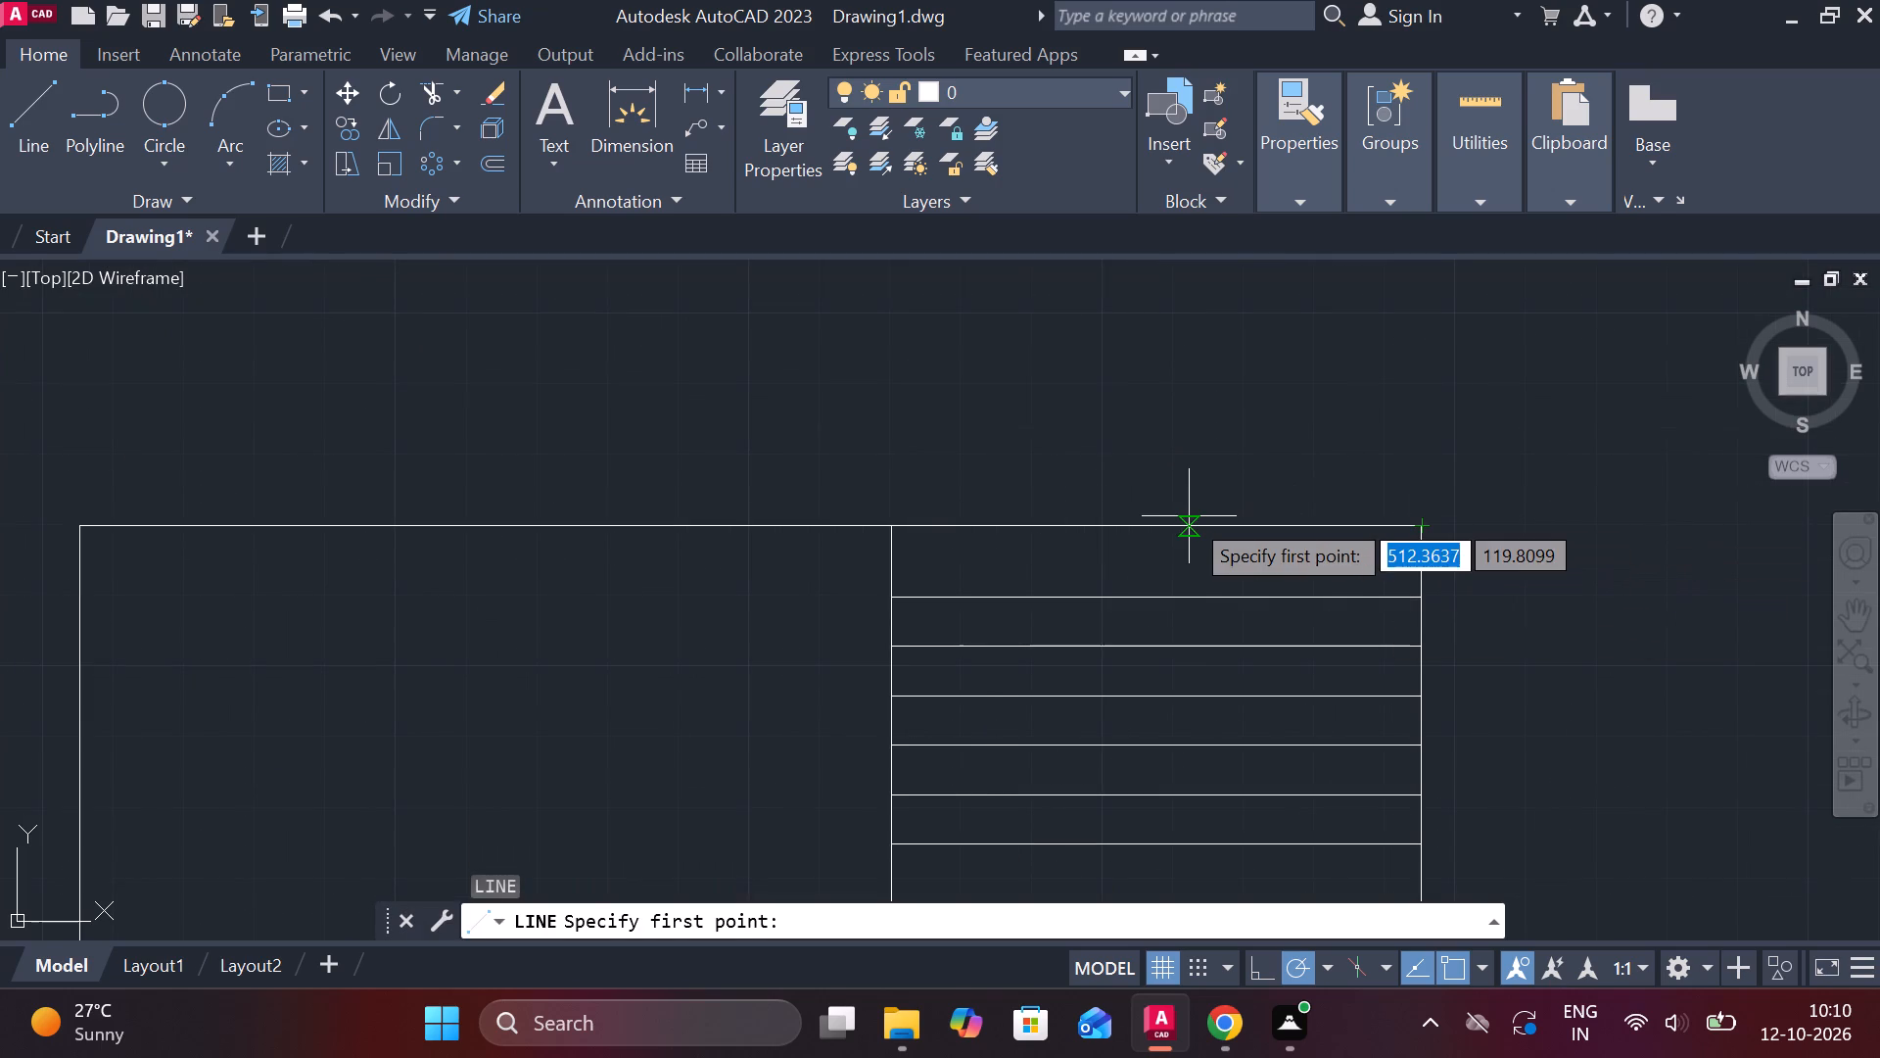
{"action": "scroll", "coordinate": [981, 454], "scroll_direction": "down", "scroll_amount": 2}
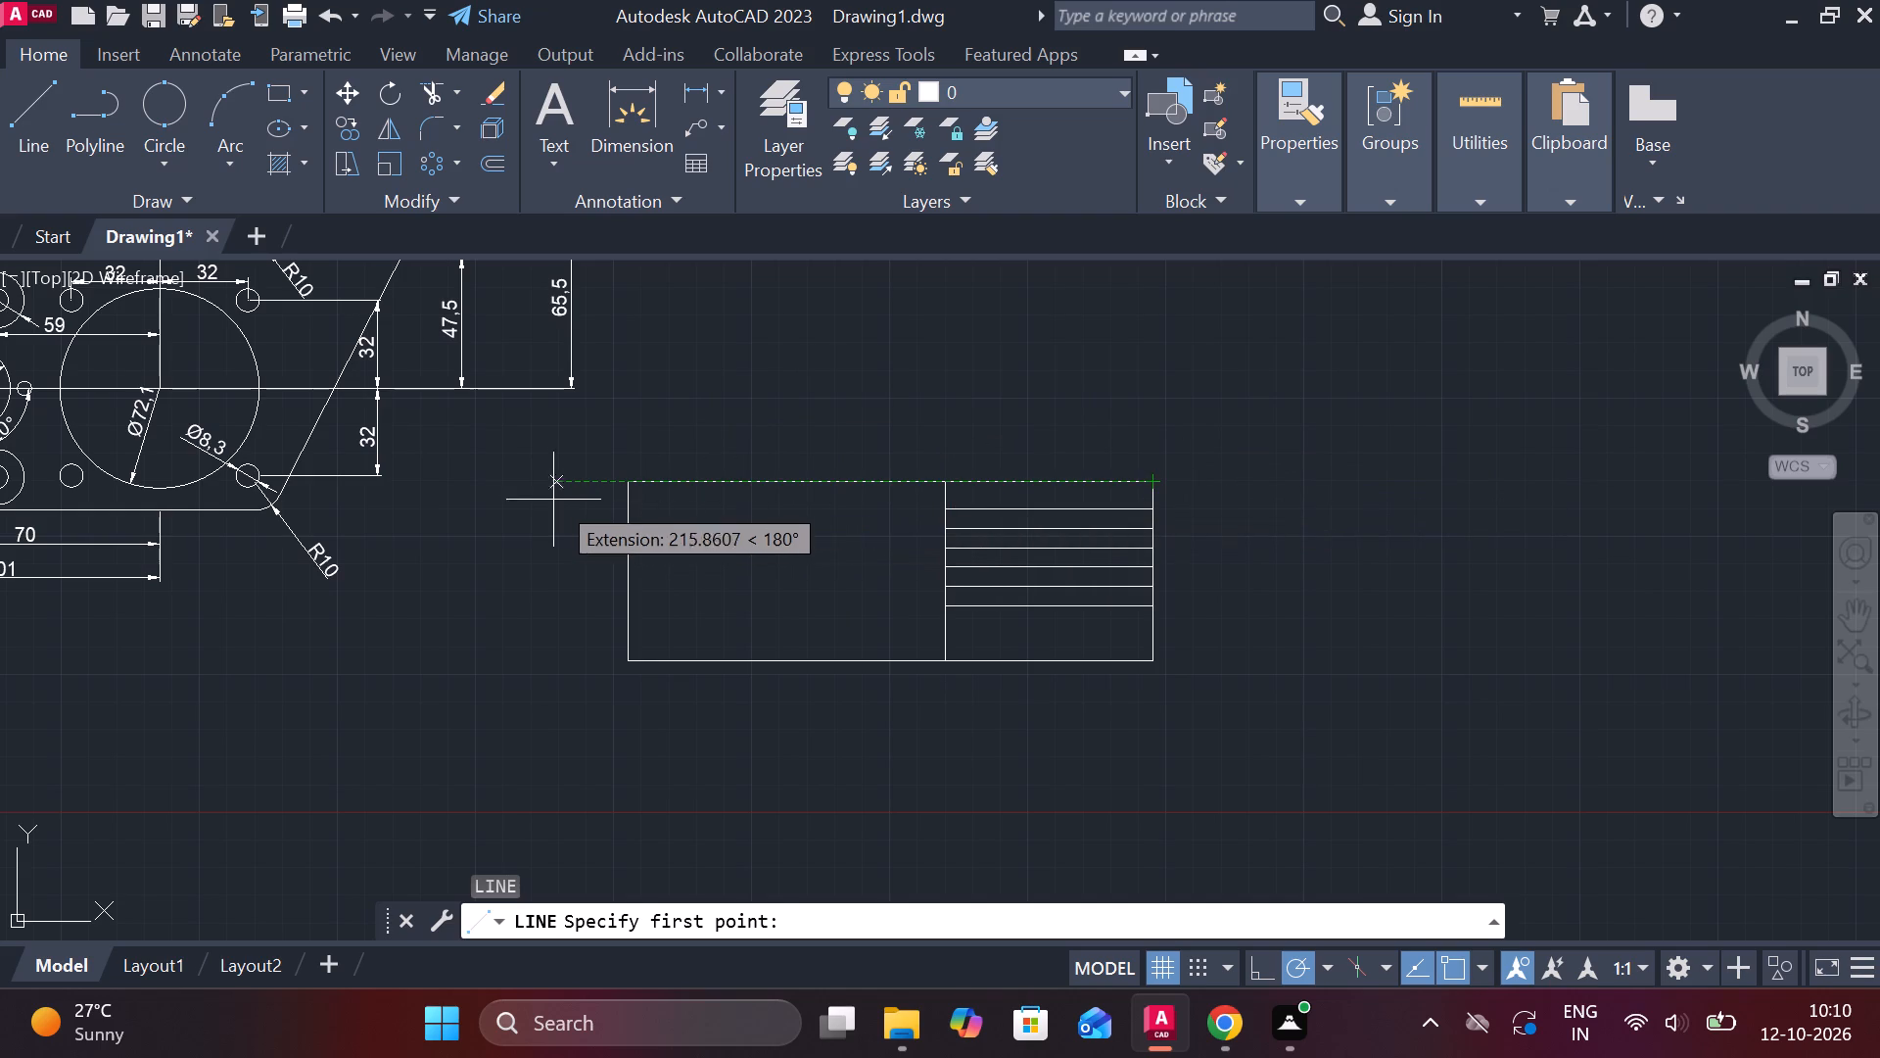
{"action": "type", "text": "25"}
{"action": "key", "text": "space"}
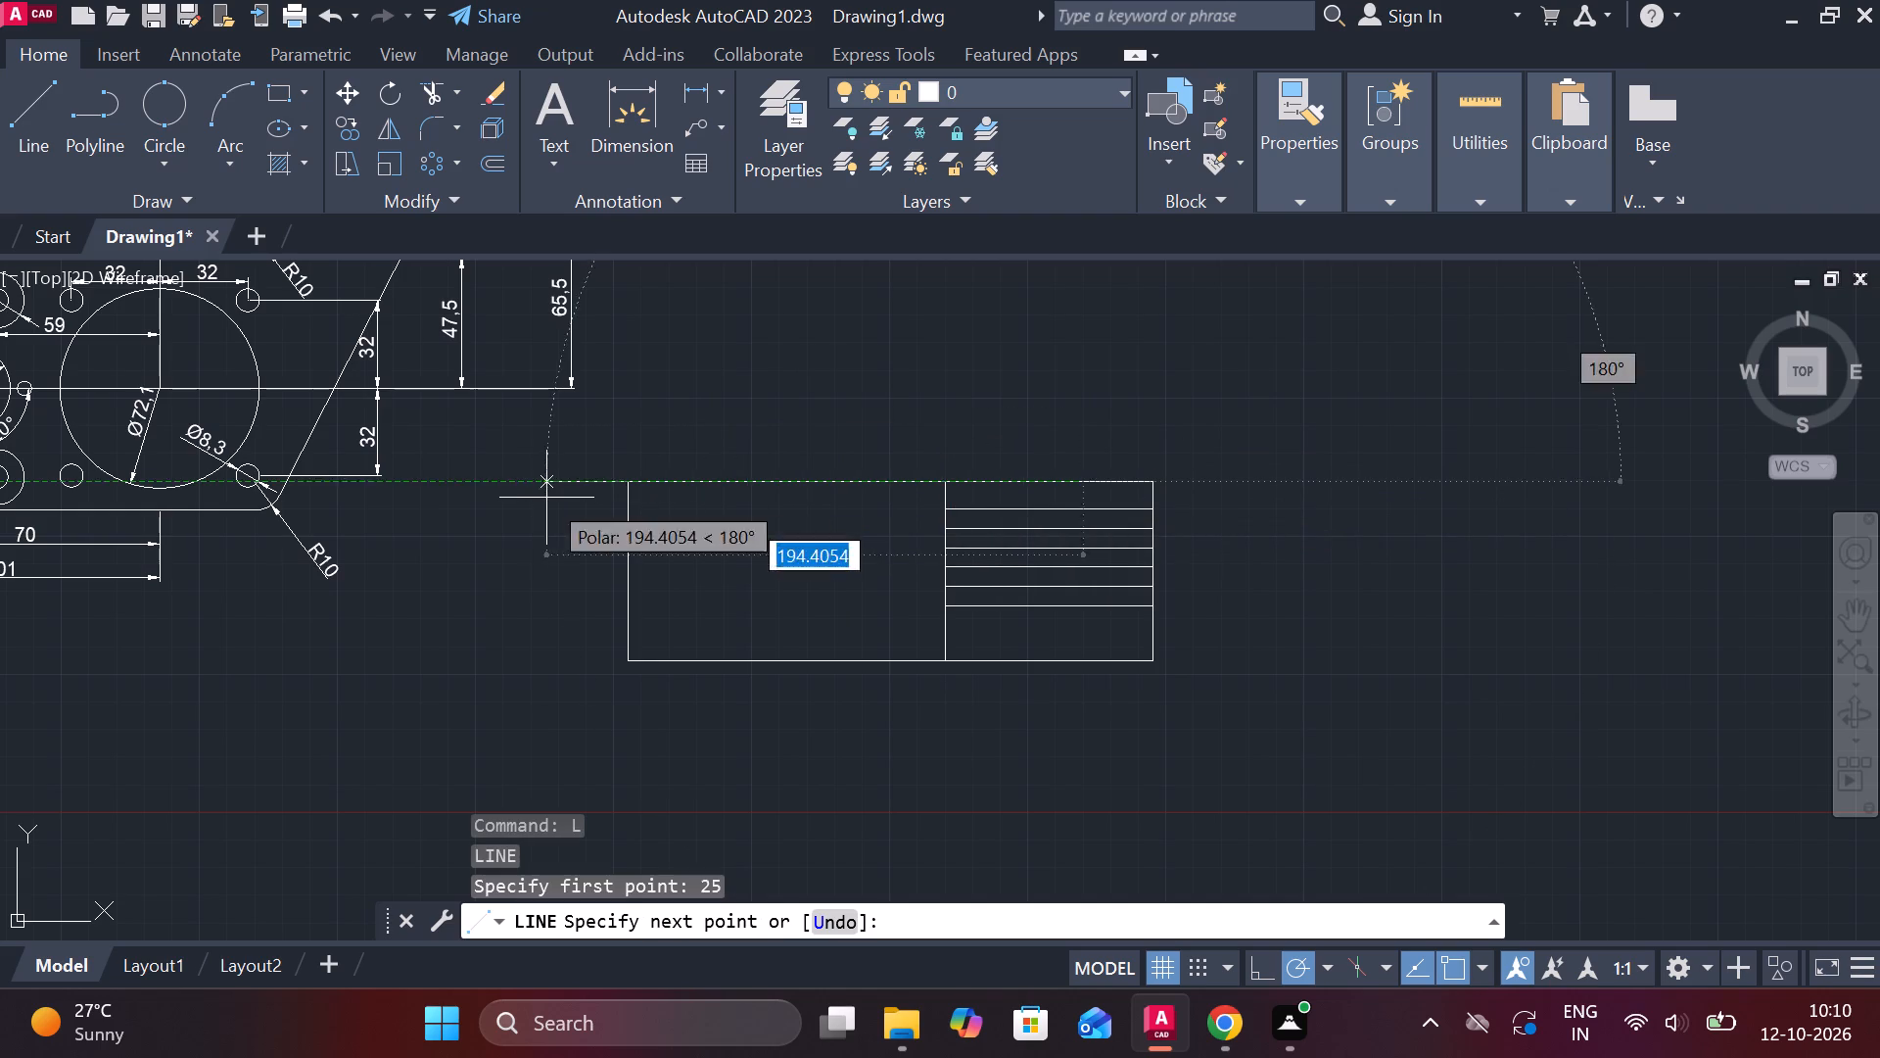
{"action": "scroll", "coordinate": [1003, 580], "scroll_direction": "up", "scroll_amount": 3}
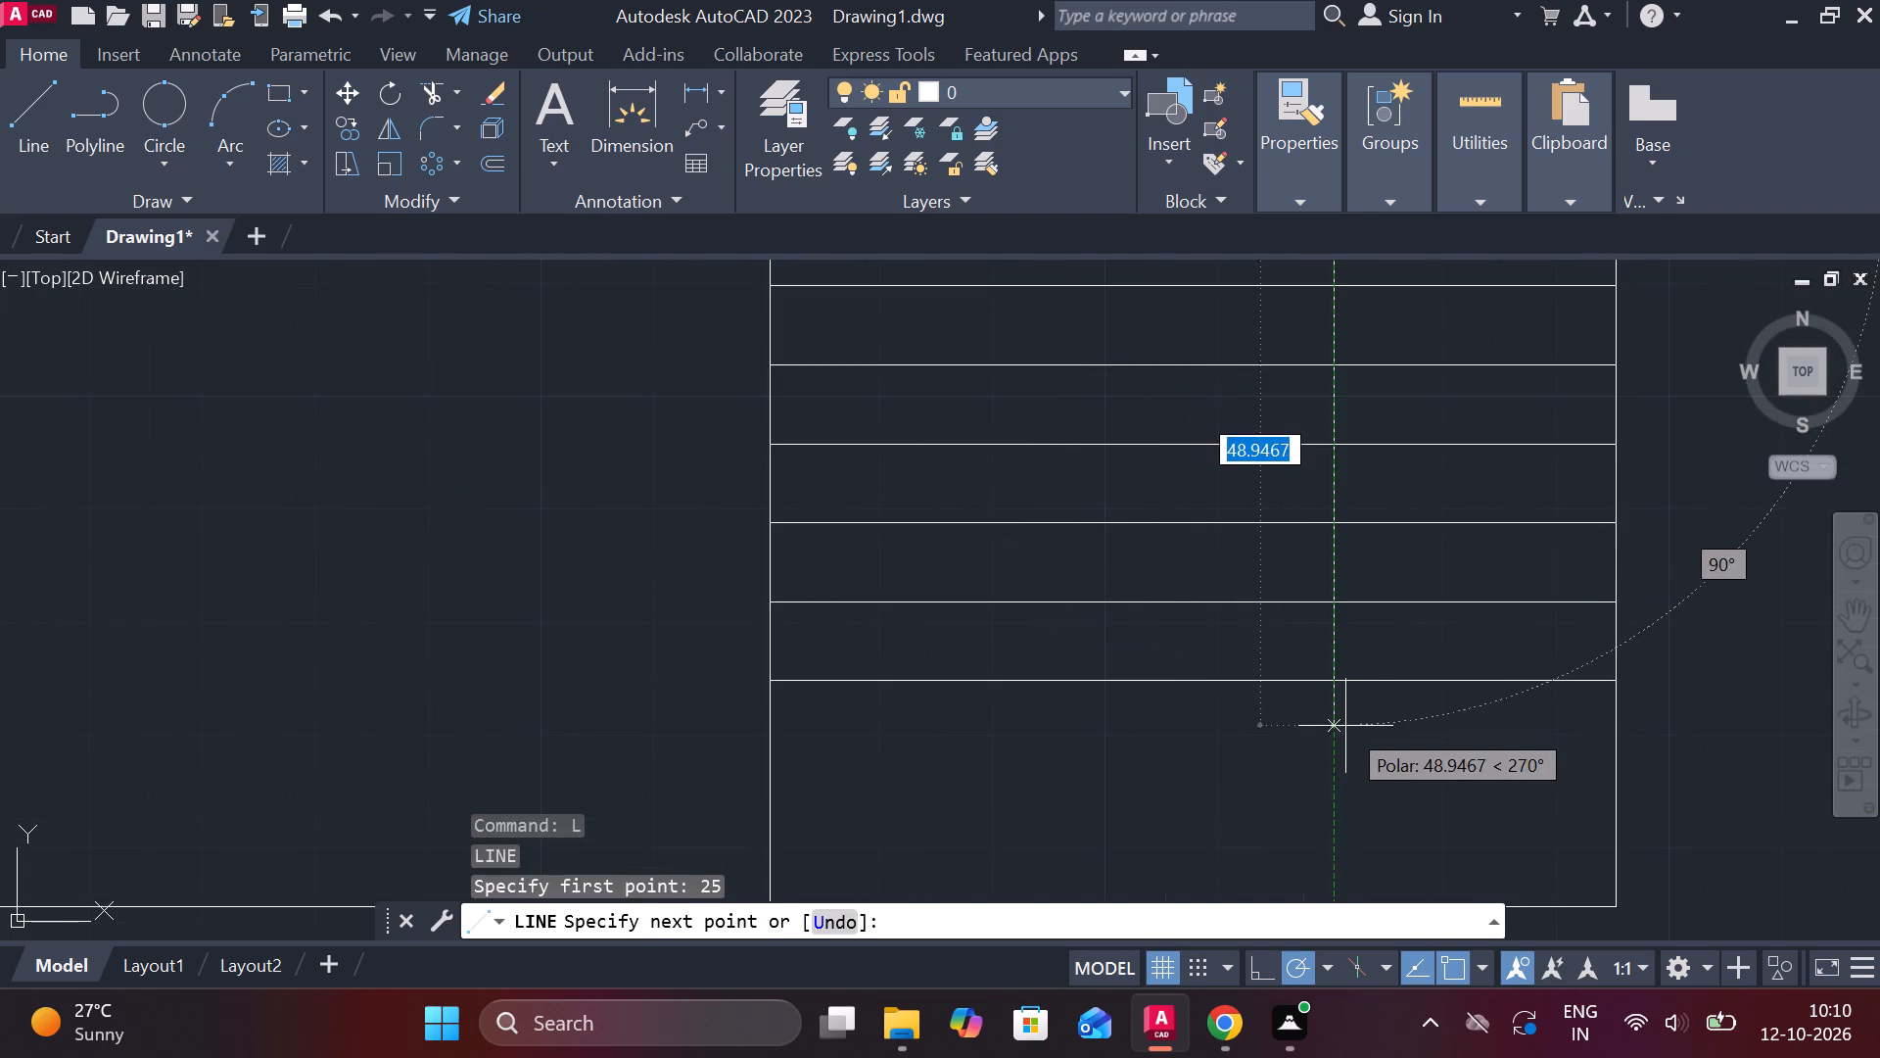
{"action": "left_click", "coordinate": [1345, 726]}
{"action": "key", "text": "Escape"}
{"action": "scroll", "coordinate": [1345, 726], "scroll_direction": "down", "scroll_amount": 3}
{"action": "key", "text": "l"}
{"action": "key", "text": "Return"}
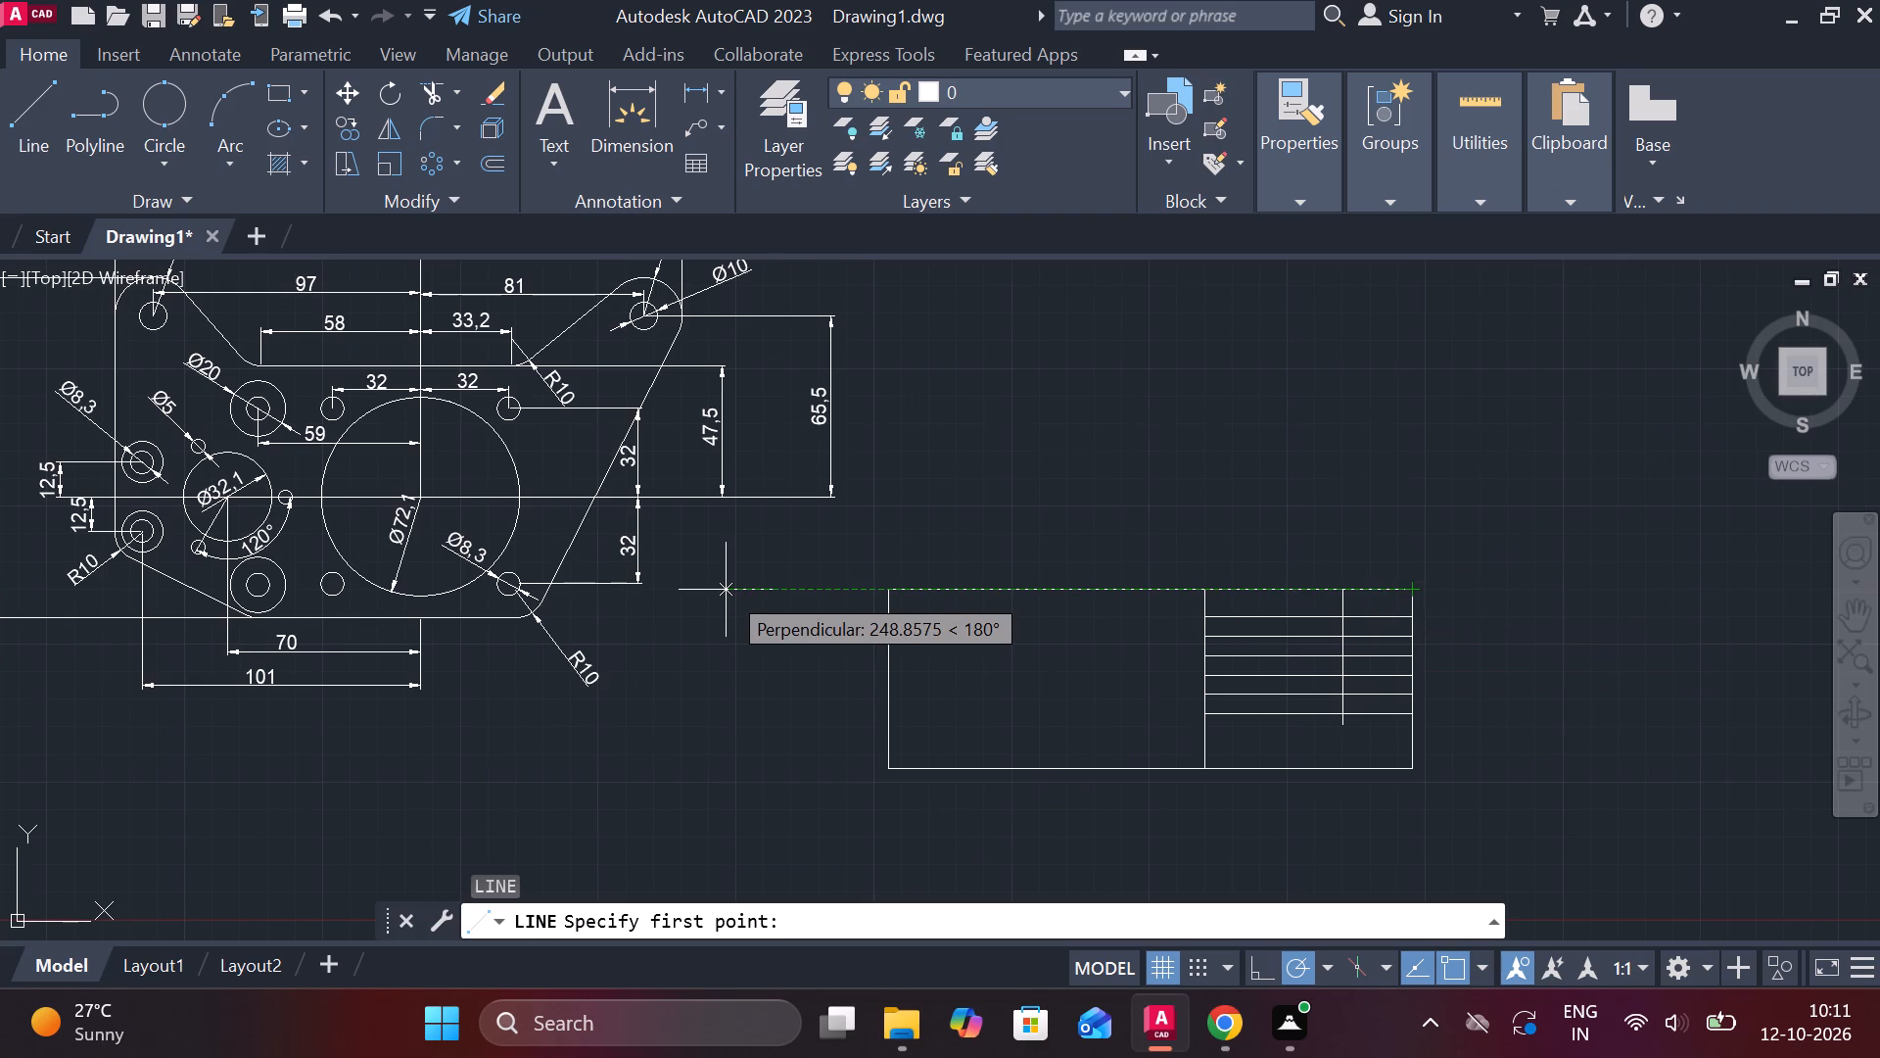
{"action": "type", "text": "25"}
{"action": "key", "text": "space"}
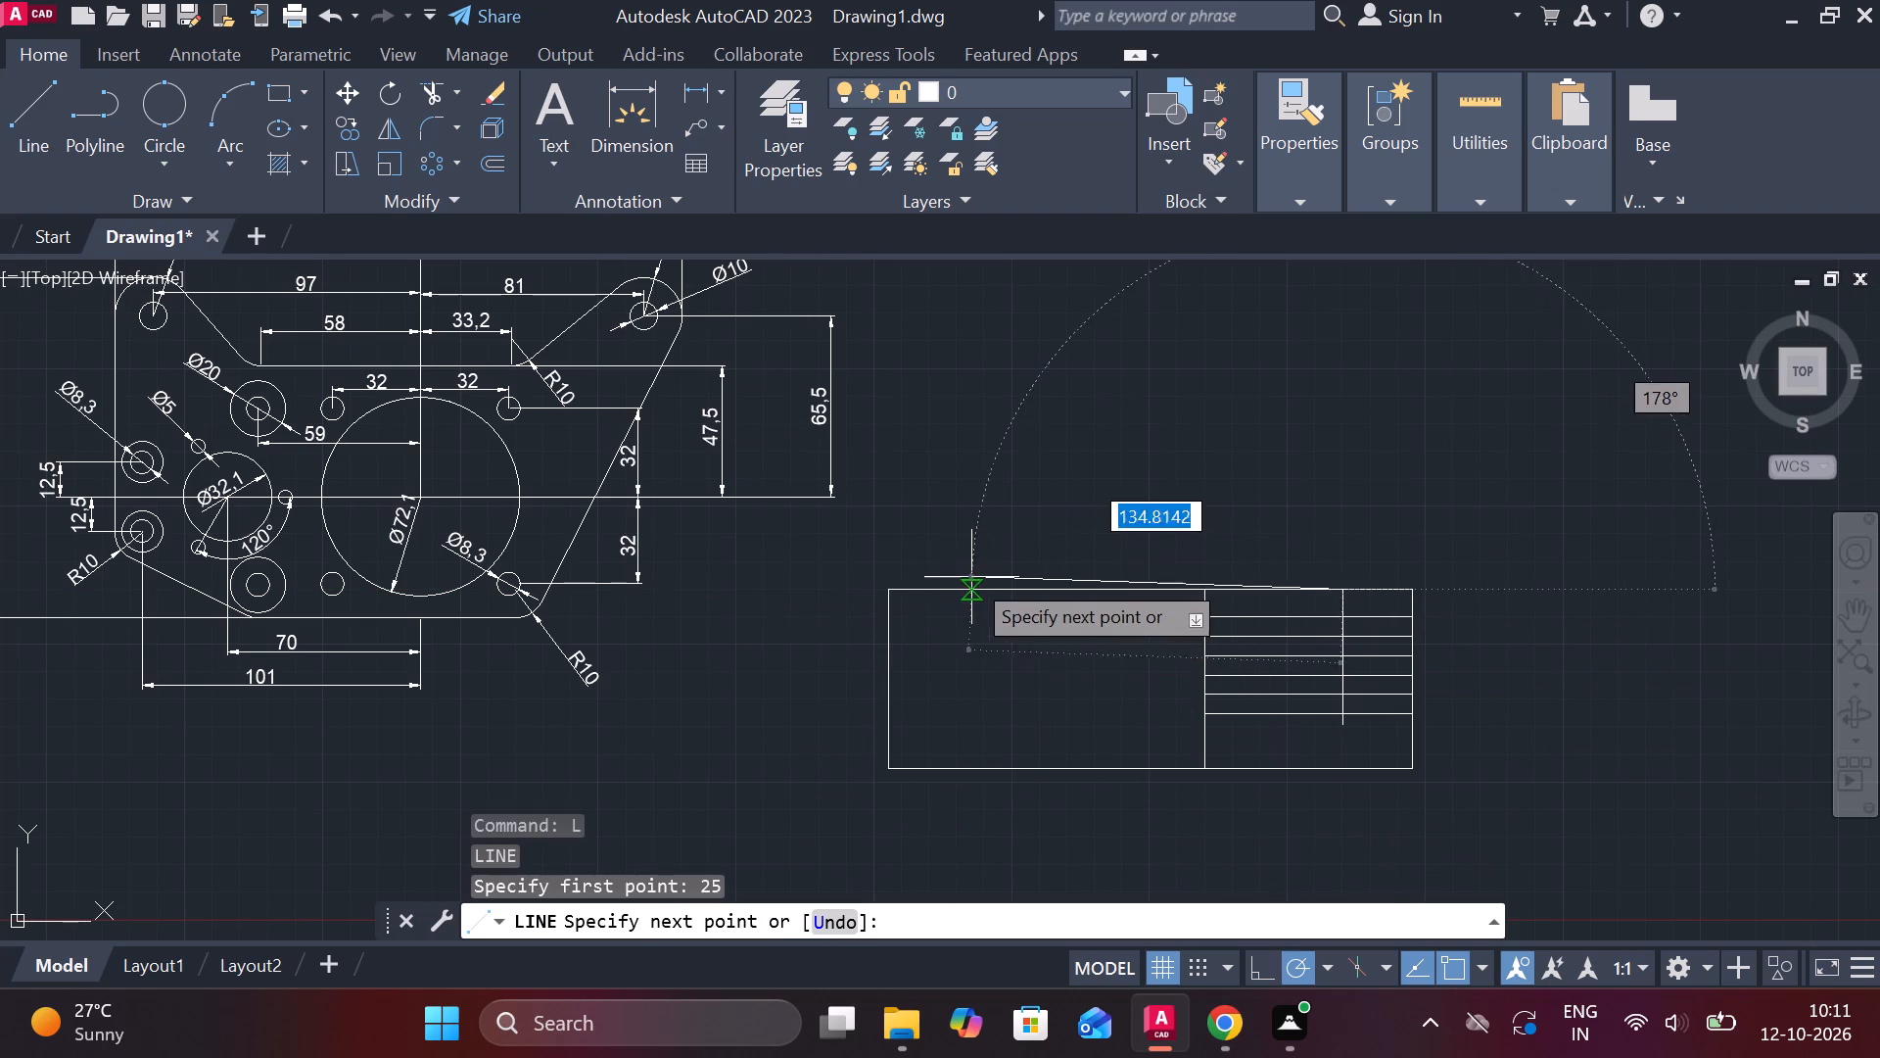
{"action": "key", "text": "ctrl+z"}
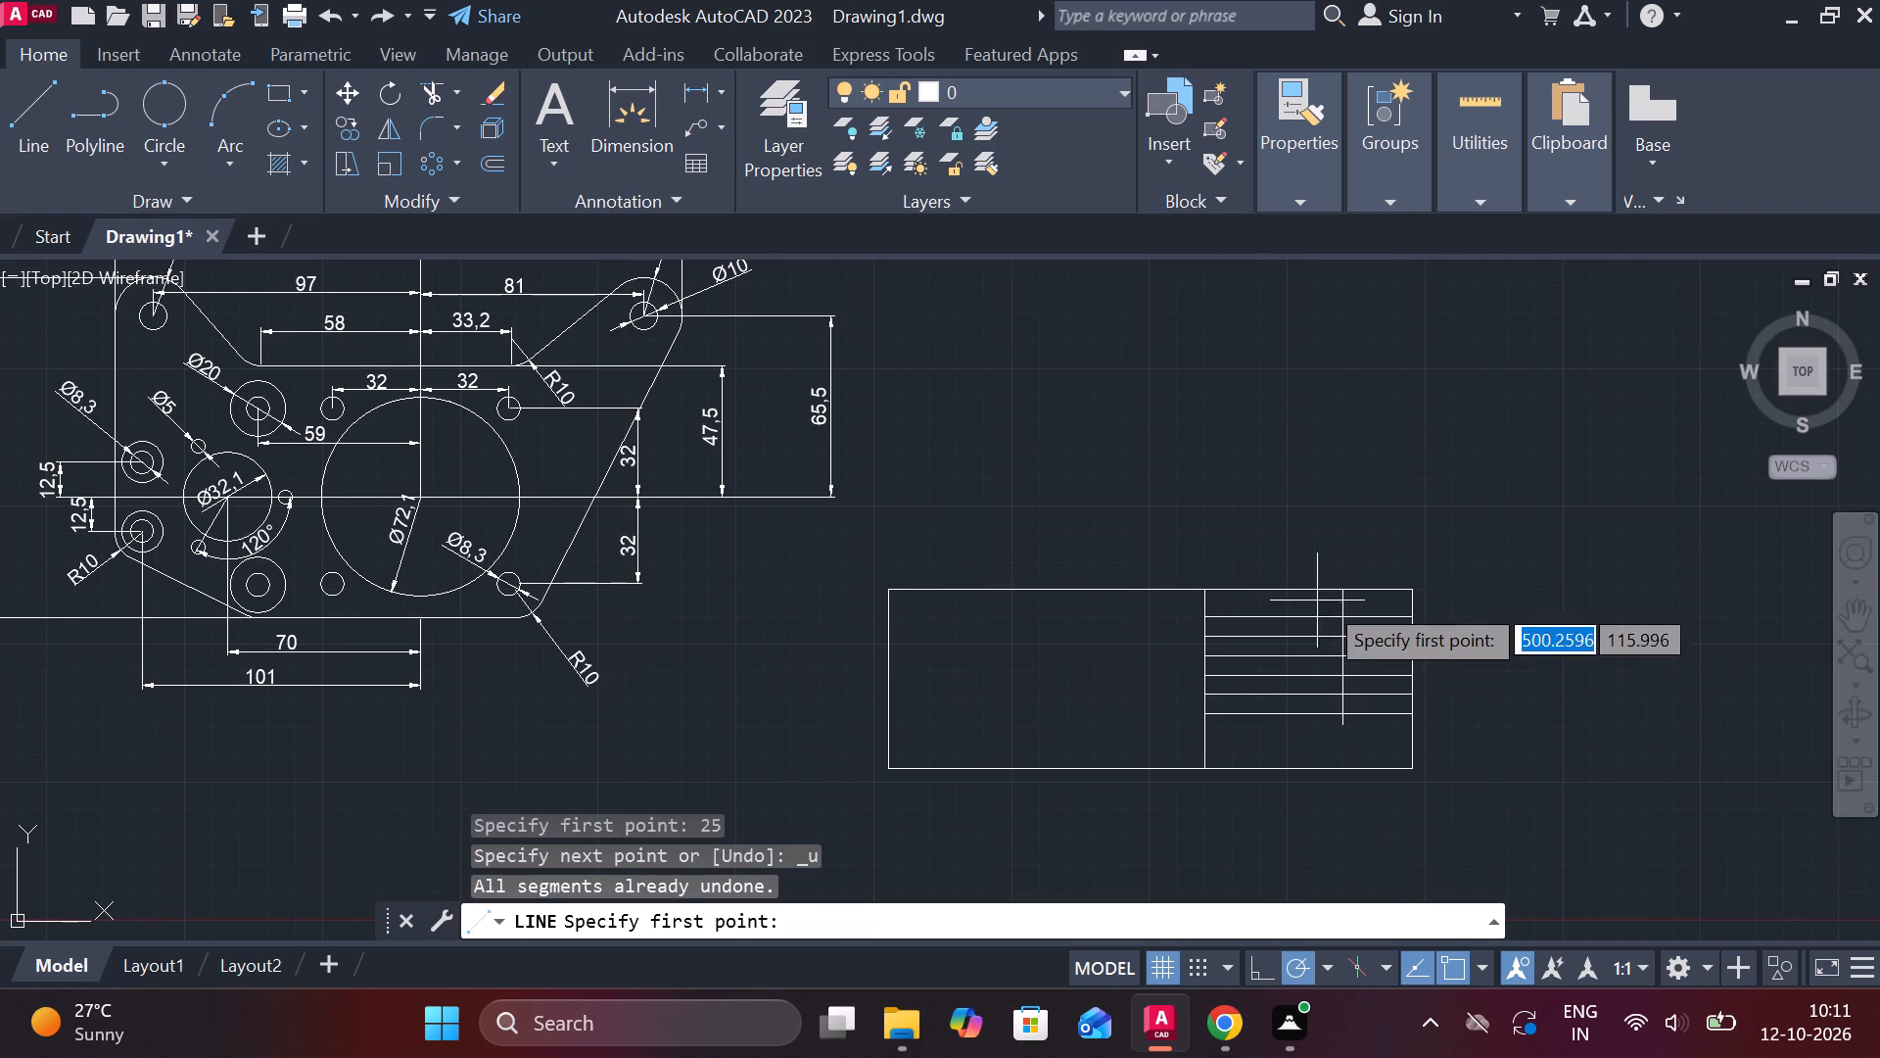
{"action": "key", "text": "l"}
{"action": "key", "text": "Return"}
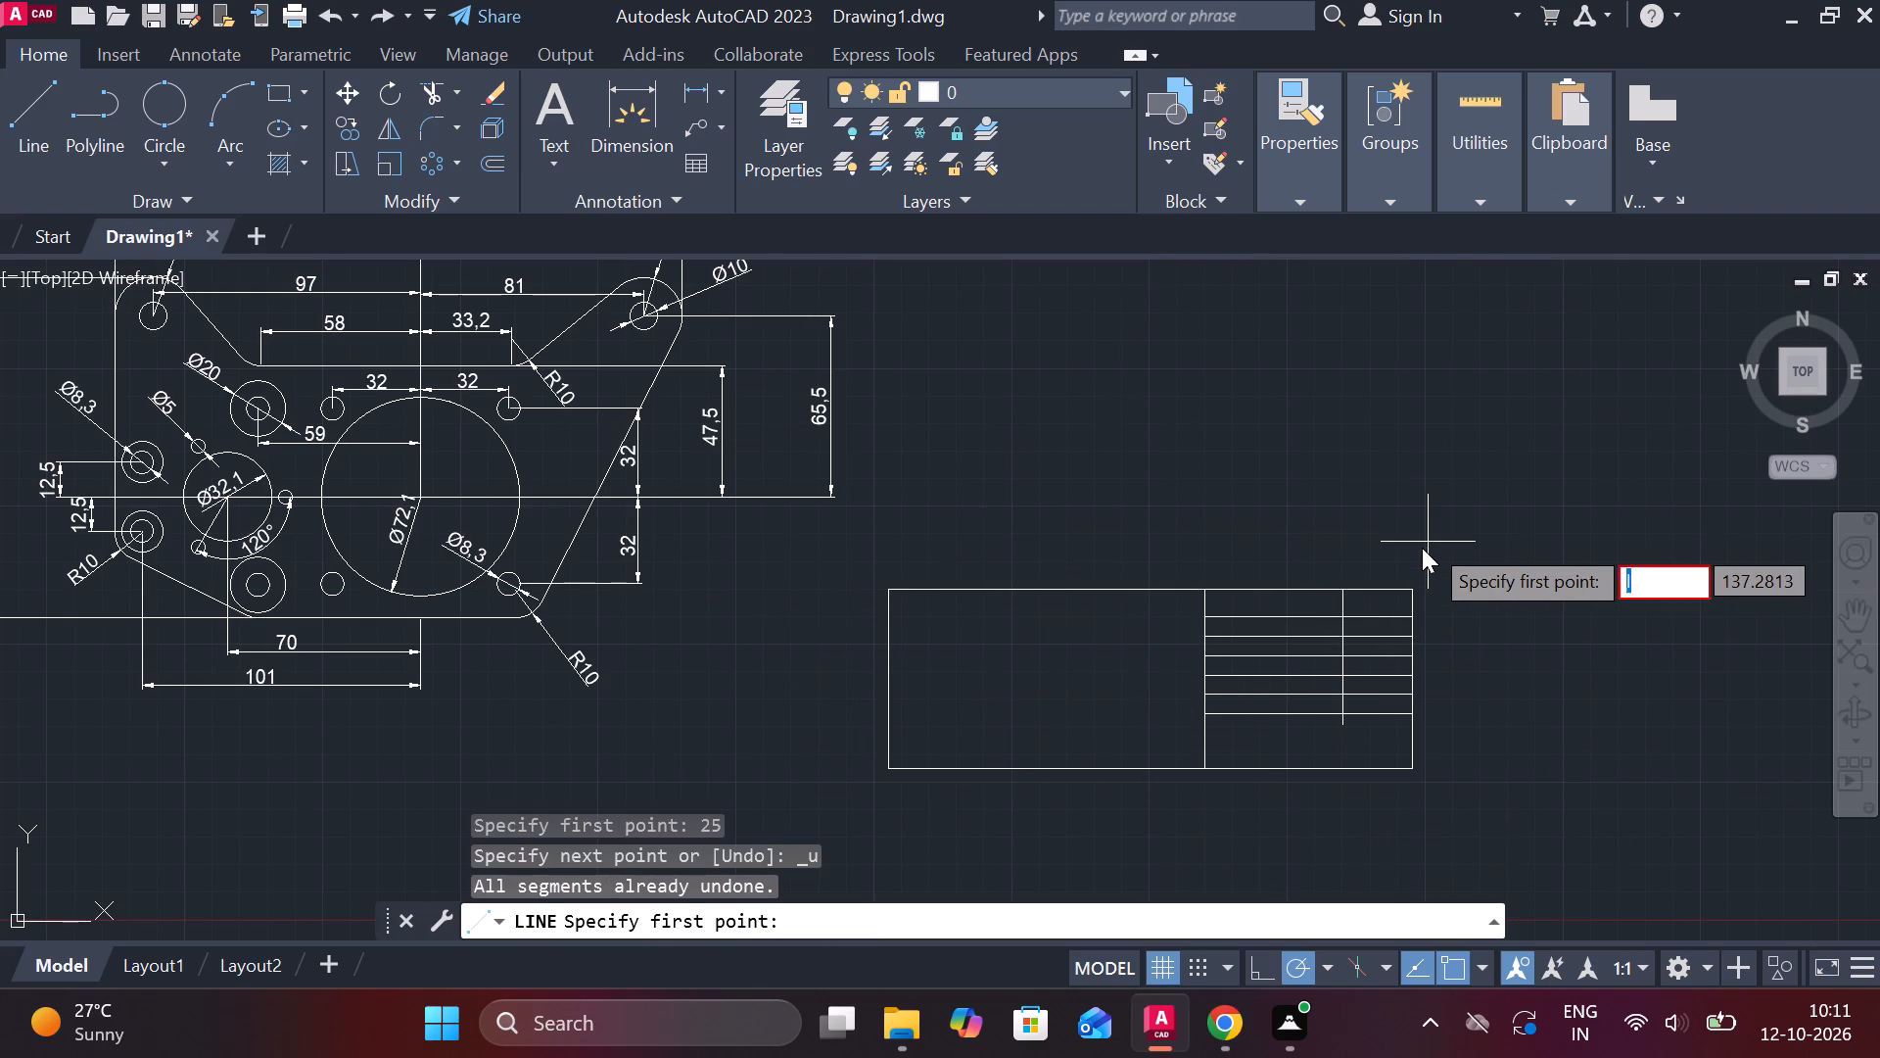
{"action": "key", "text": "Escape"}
Draw a second vertical line down past the stacked rows, starting on the top edge 50 from its right corner.
{"action": "key", "text": "l"}
{"action": "key", "text": "Return"}
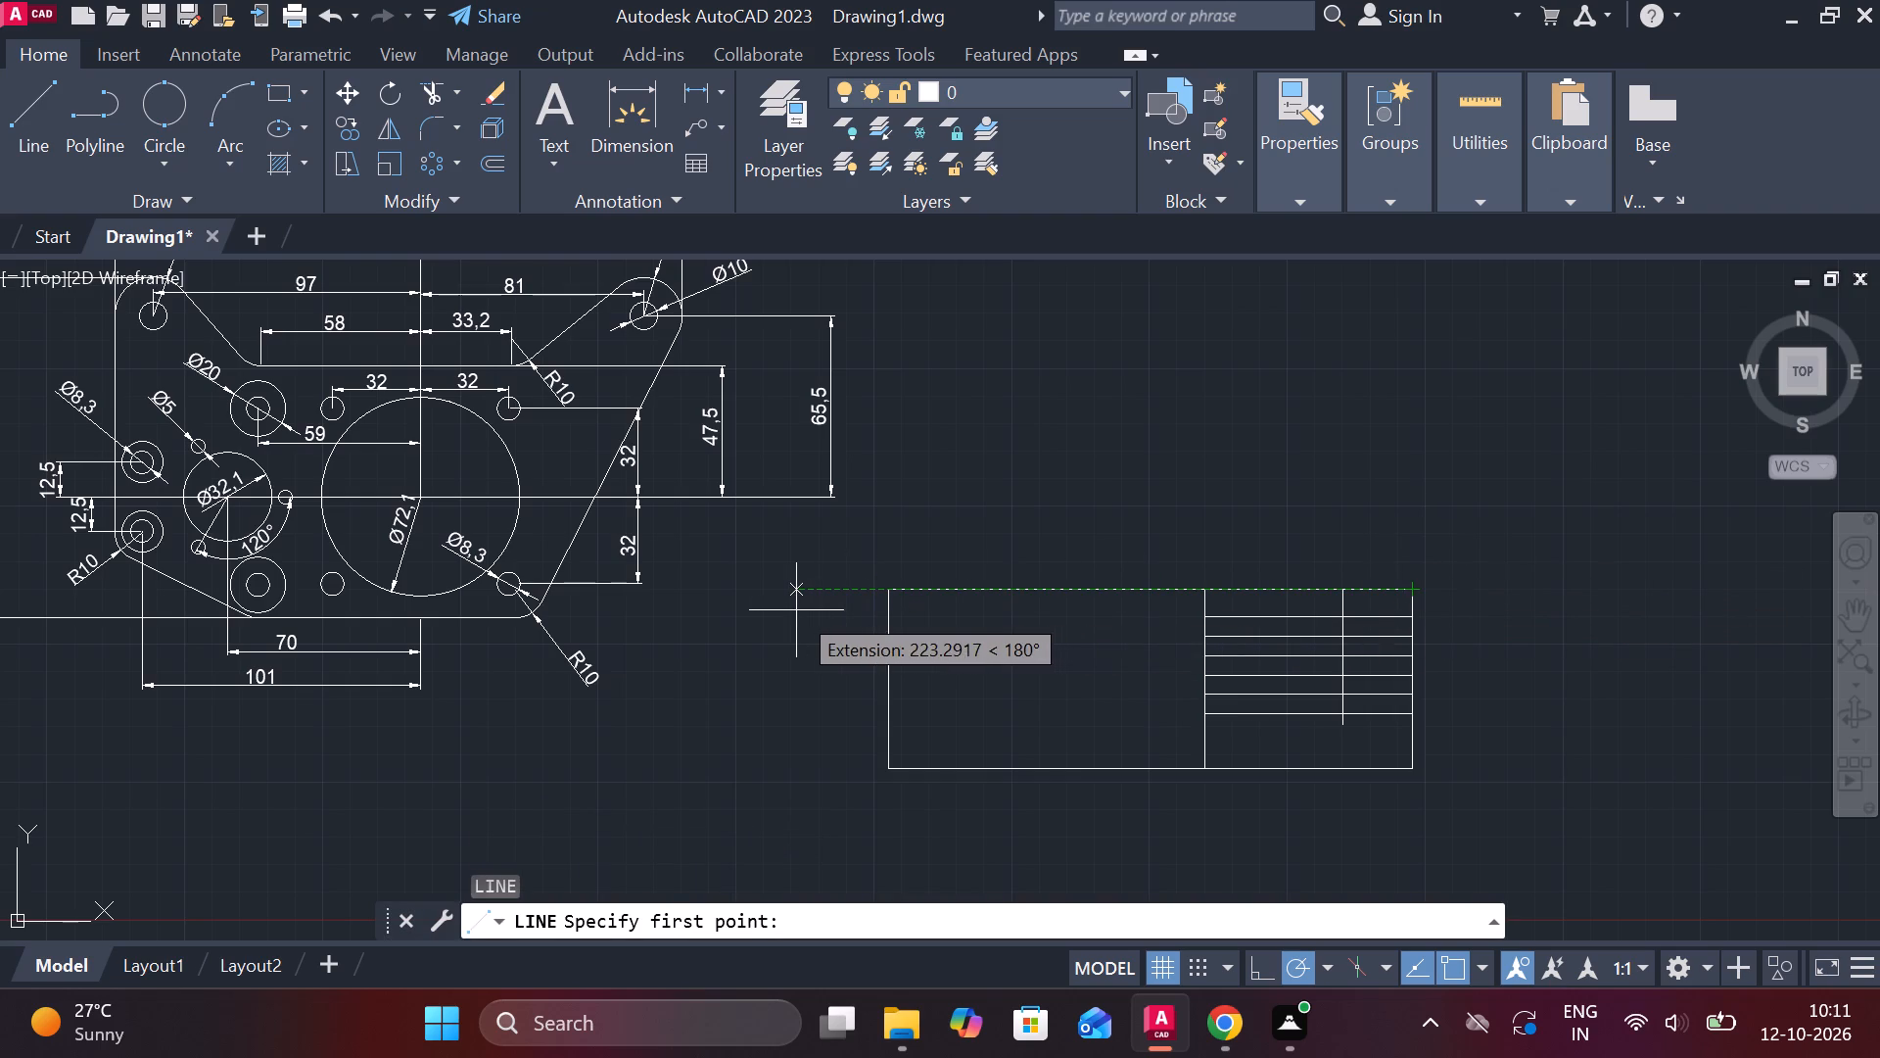
{"action": "type", "text": "50"}
{"action": "key", "text": "Return"}
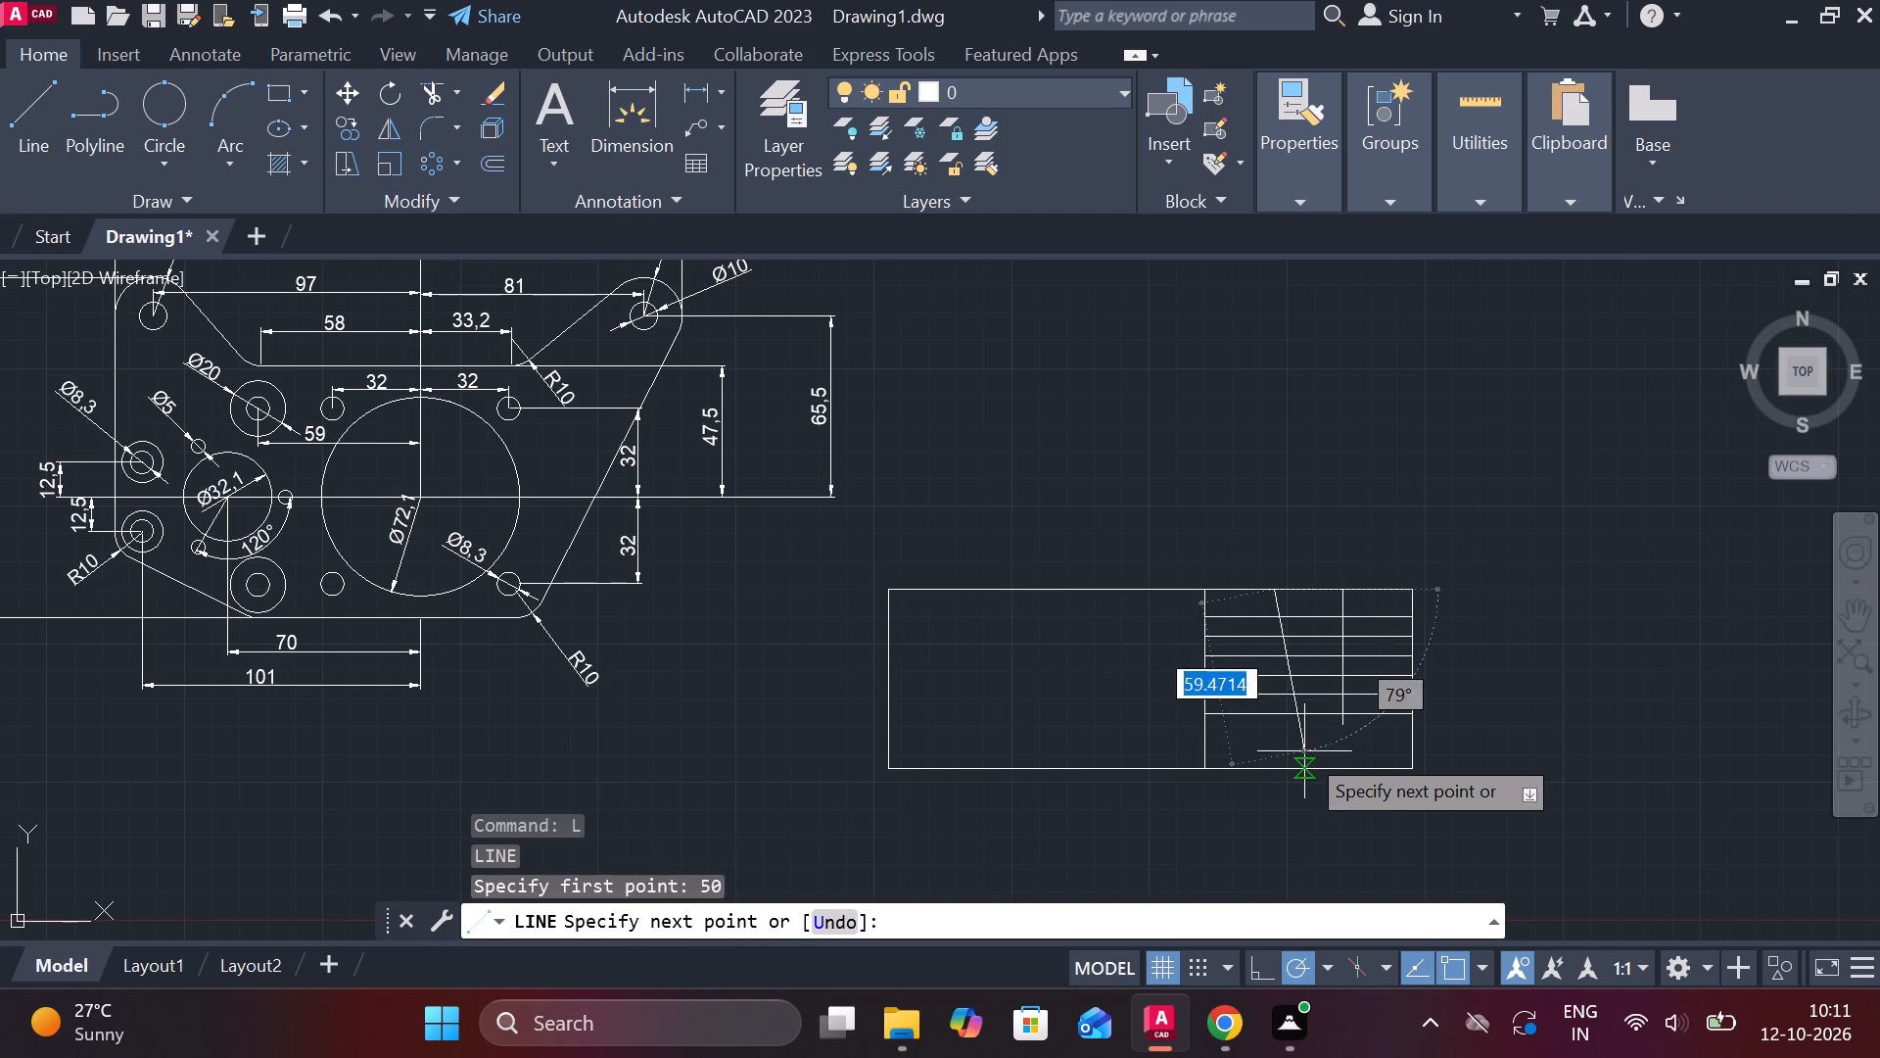
{"action": "scroll", "coordinate": [1280, 789], "scroll_direction": "up", "scroll_amount": 2}
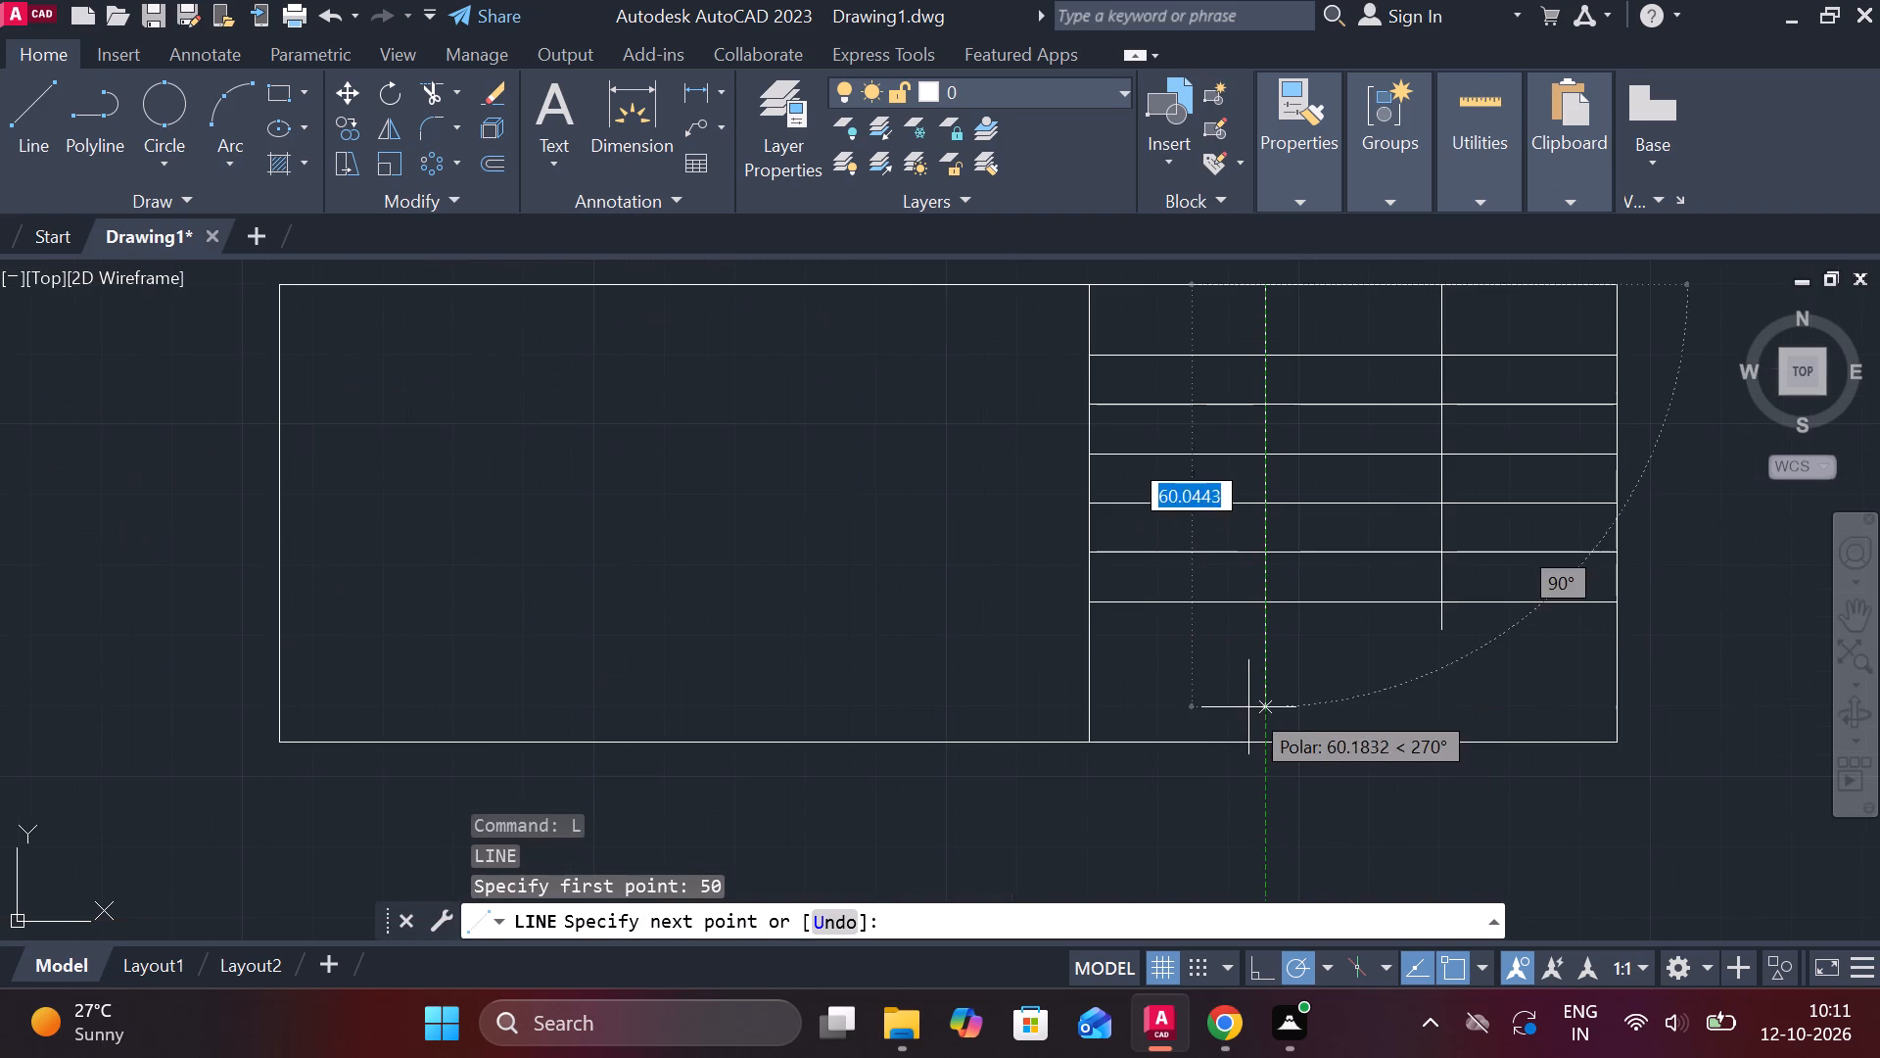
{"action": "left_click", "coordinate": [1253, 697]}
{"action": "key", "text": "Escape"}
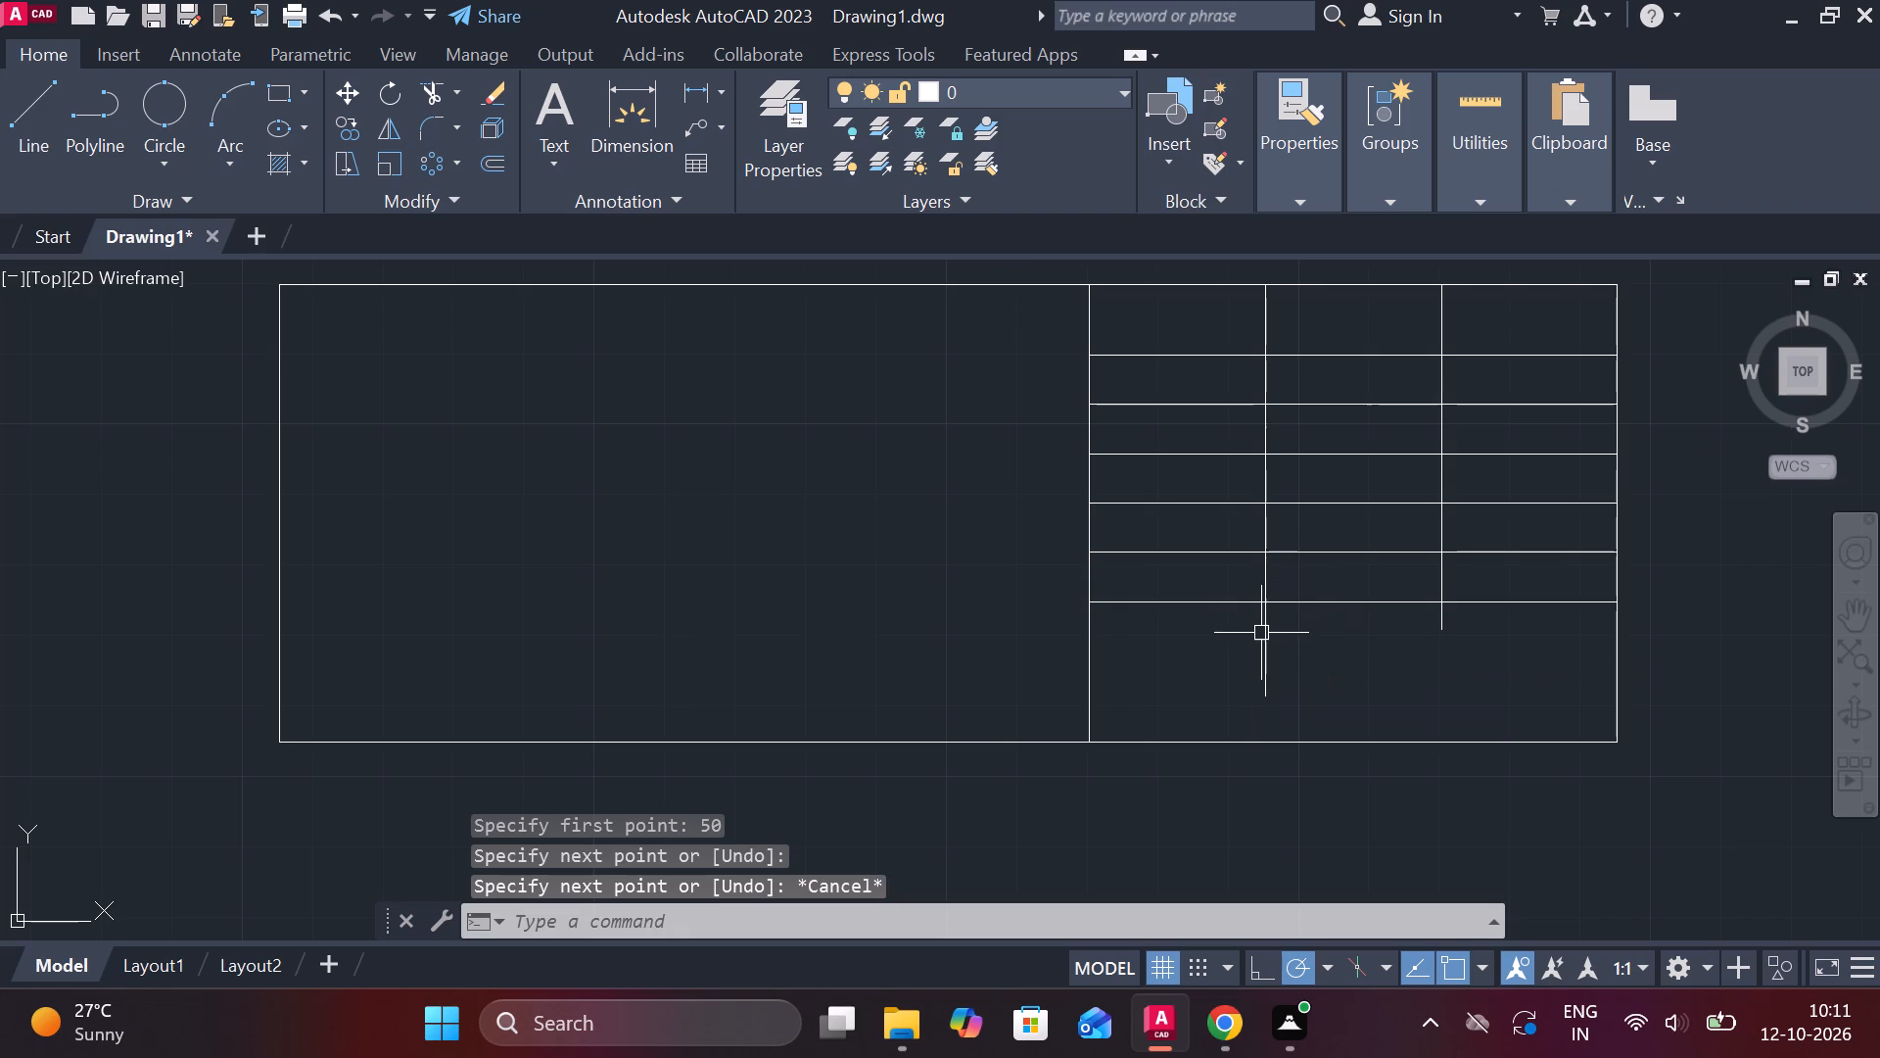
Draw a horizontal line from the left end of the lowest stacked row line to beyond the title block's left edge.
{"action": "key", "text": "l"}
{"action": "key", "text": "Return"}
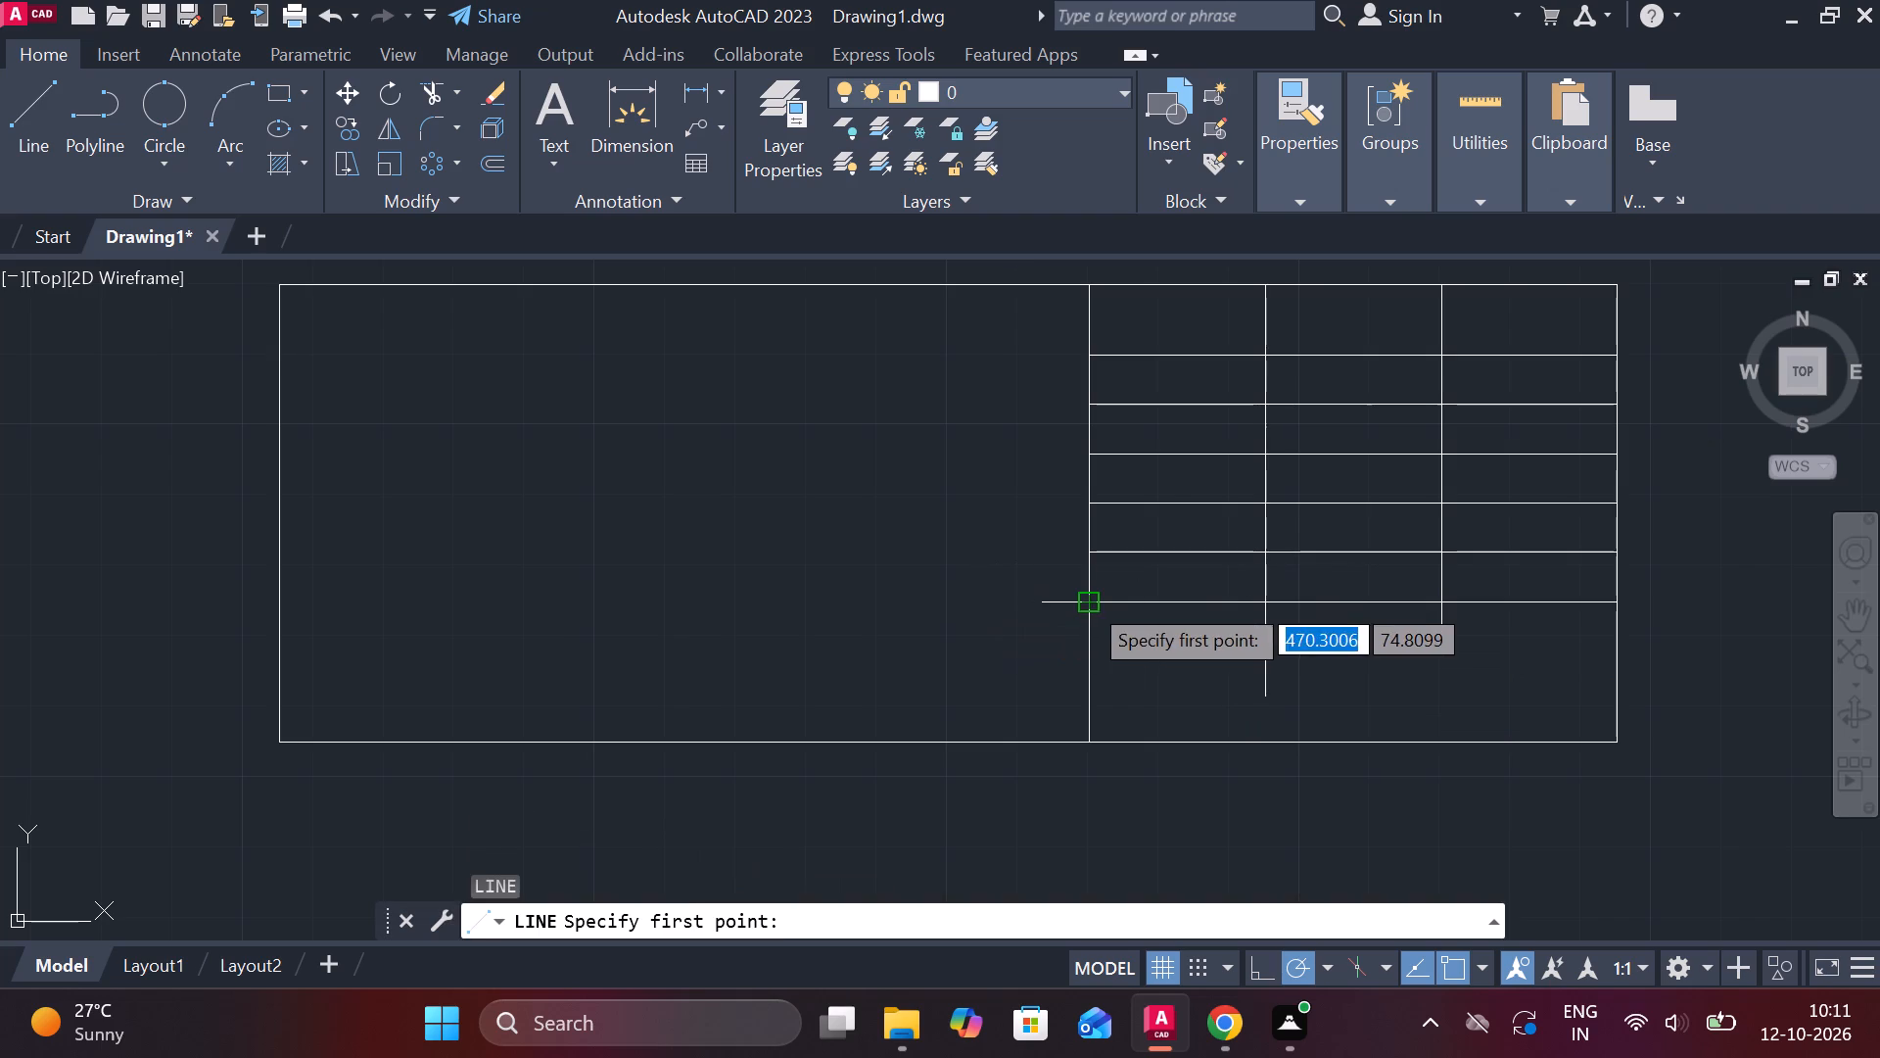
{"action": "left_click", "coordinate": [1087, 601]}
{"action": "scroll", "coordinate": [863, 576], "scroll_direction": "down", "scroll_amount": 2}
{"action": "middle_click_drag", "start_coordinate": [928, 577], "coordinate": [959, 580]}
{"action": "scroll", "coordinate": [717, 500], "scroll_direction": "up", "scroll_amount": 2}
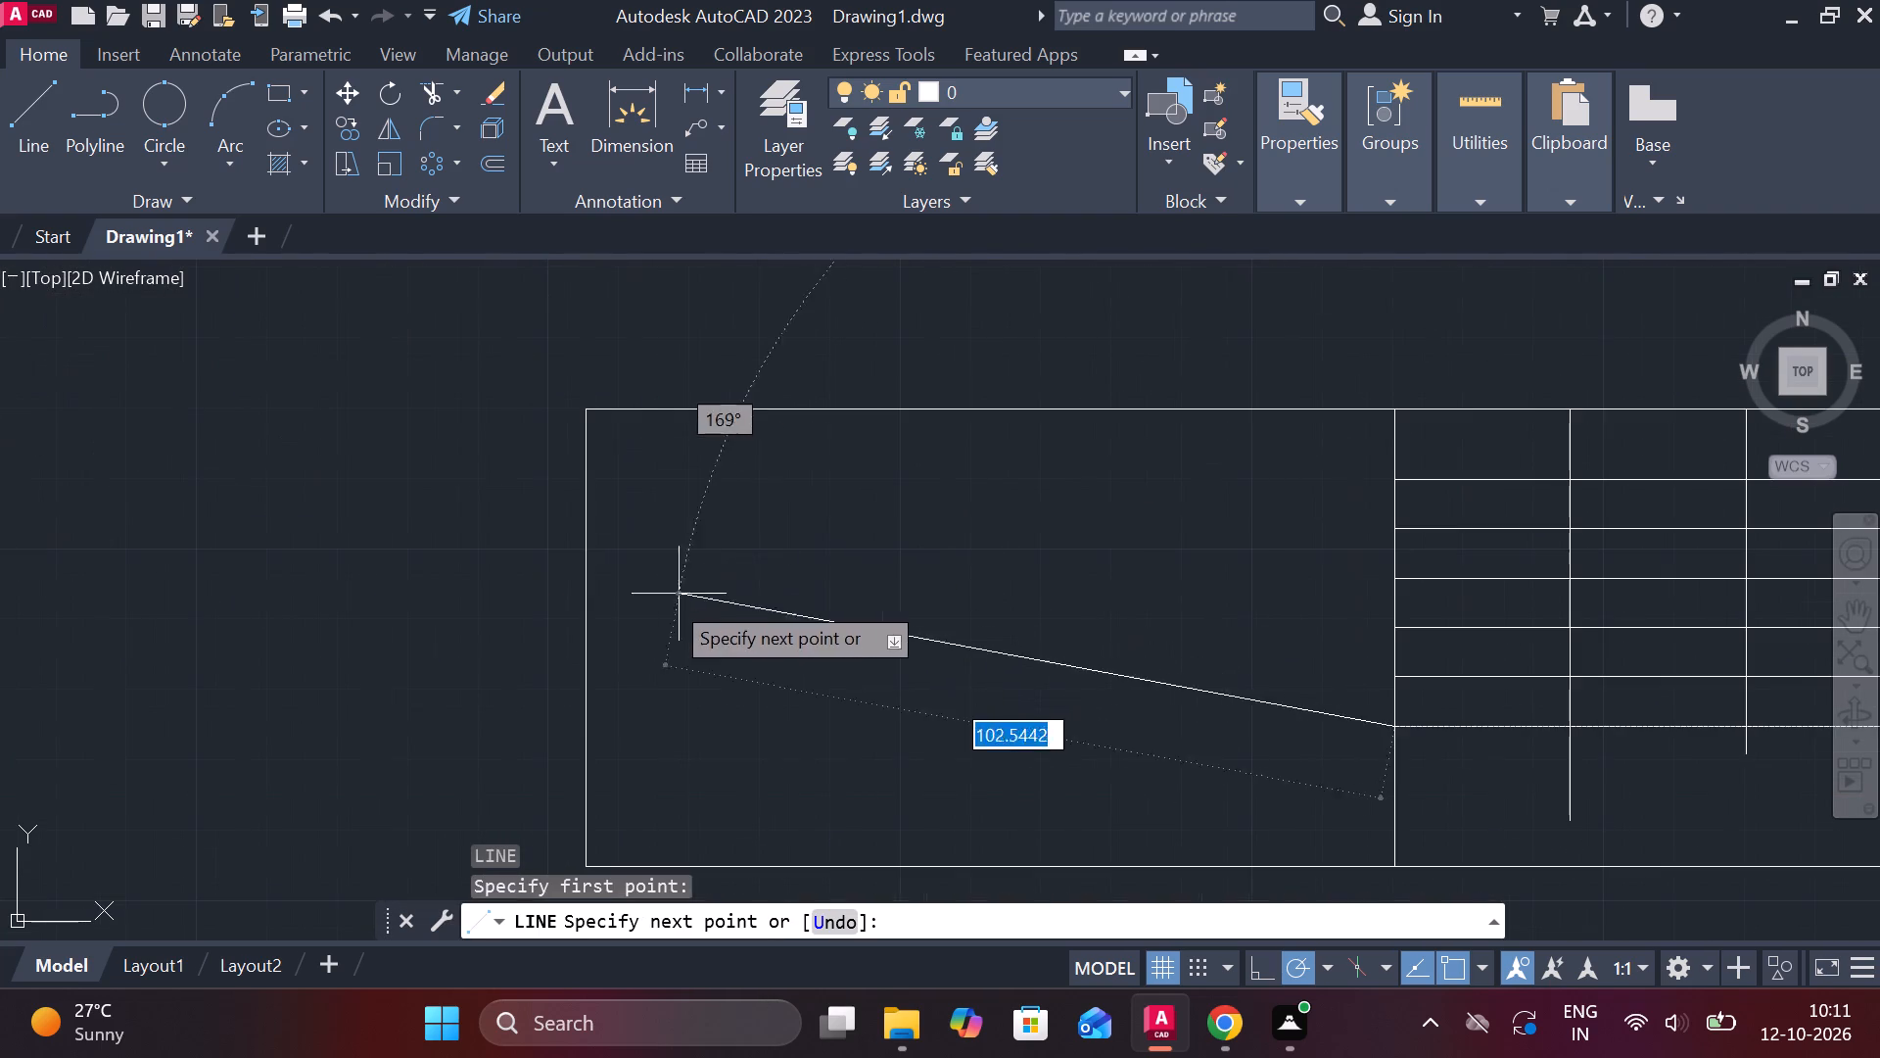
{"action": "left_click", "coordinate": [541, 724]}
{"action": "key", "text": "Escape"}
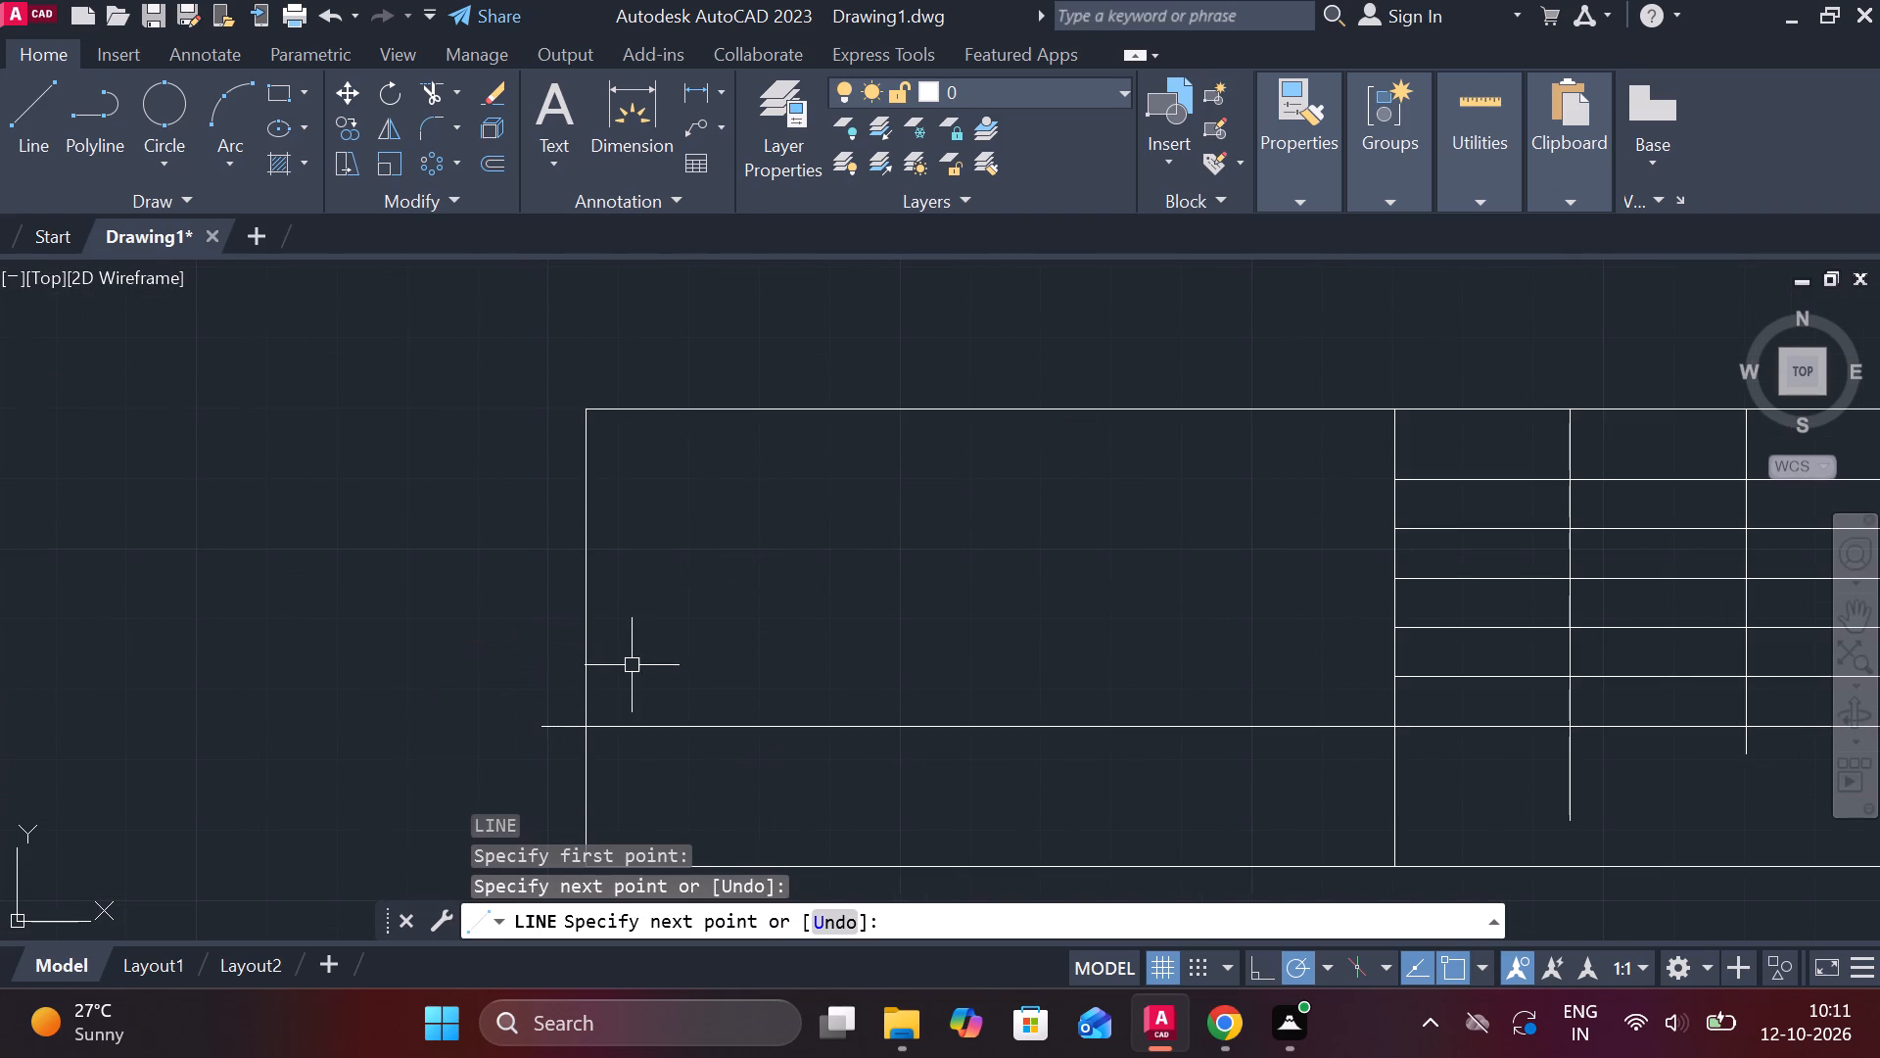
Draw a vertical line from the top edge, 25 from its left corner, down past the title block's bottom edge.
{"action": "key", "text": "l"}
{"action": "key", "text": "Return"}
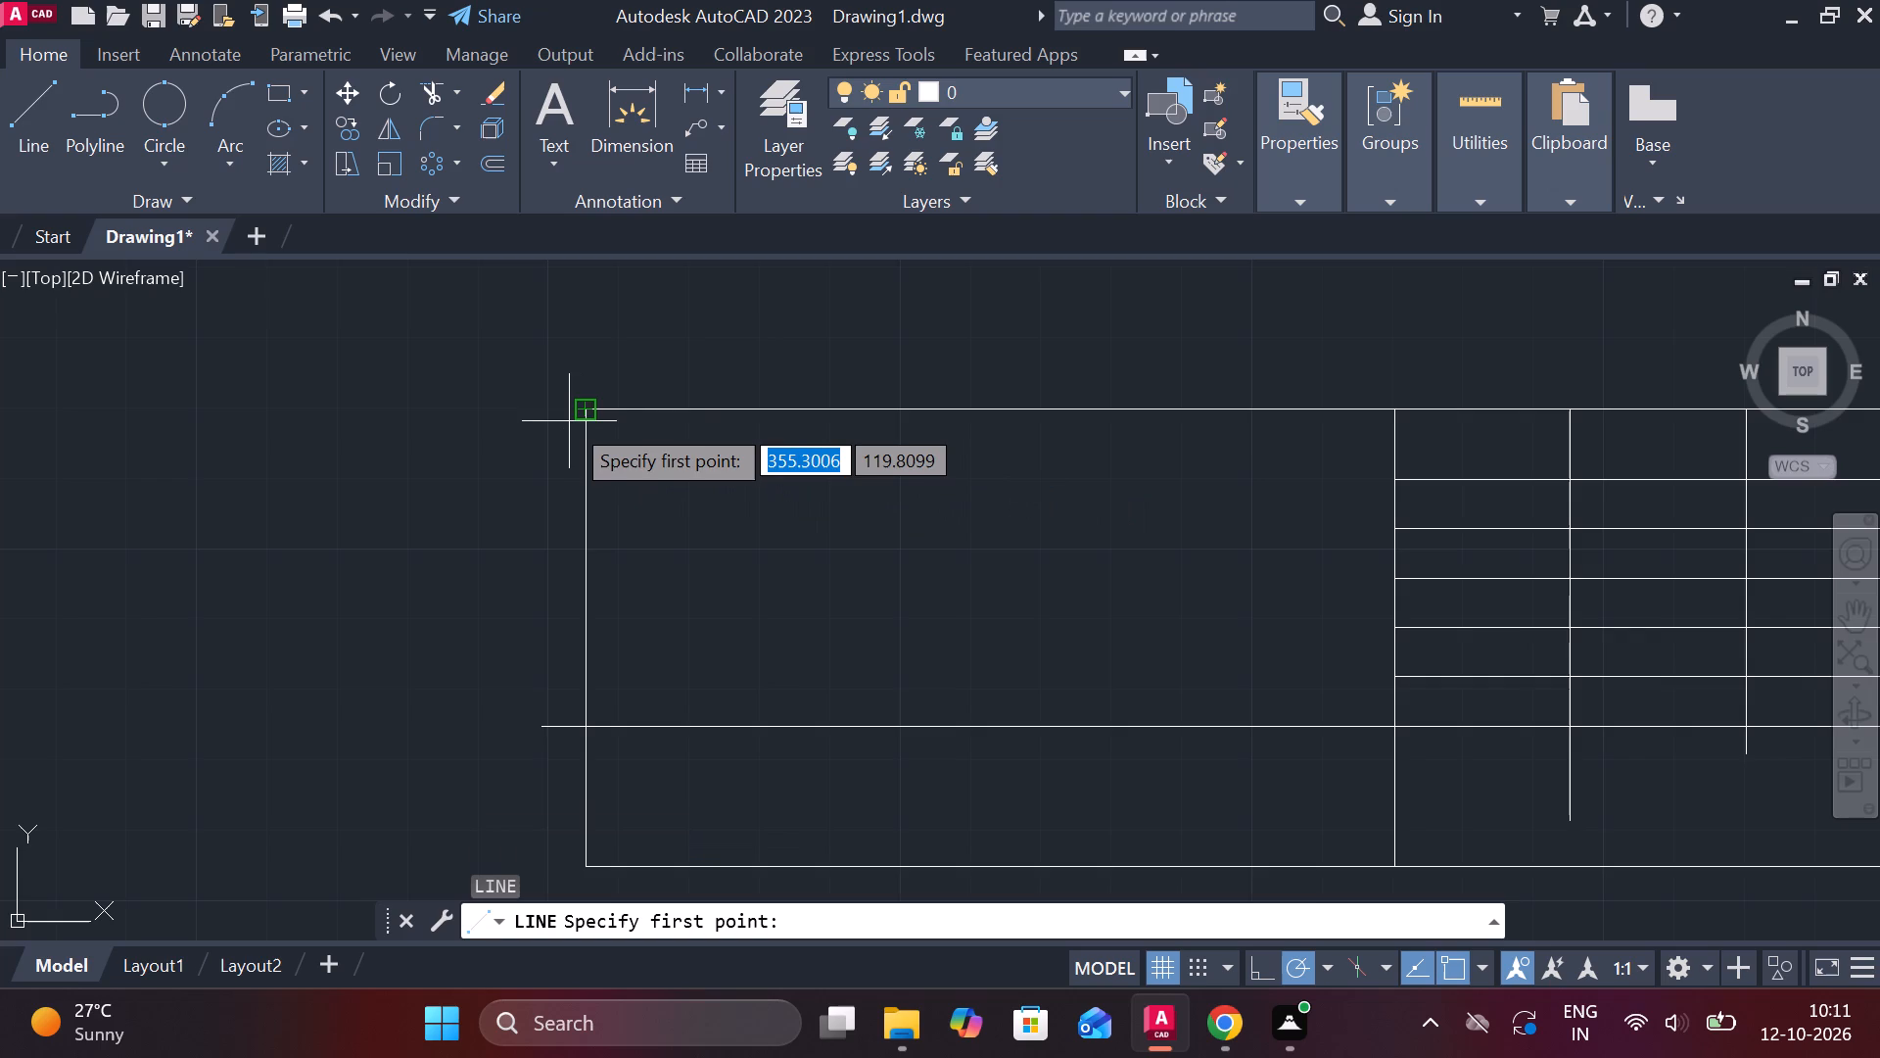
{"action": "scroll", "coordinate": [574, 416], "scroll_direction": "down", "scroll_amount": 2}
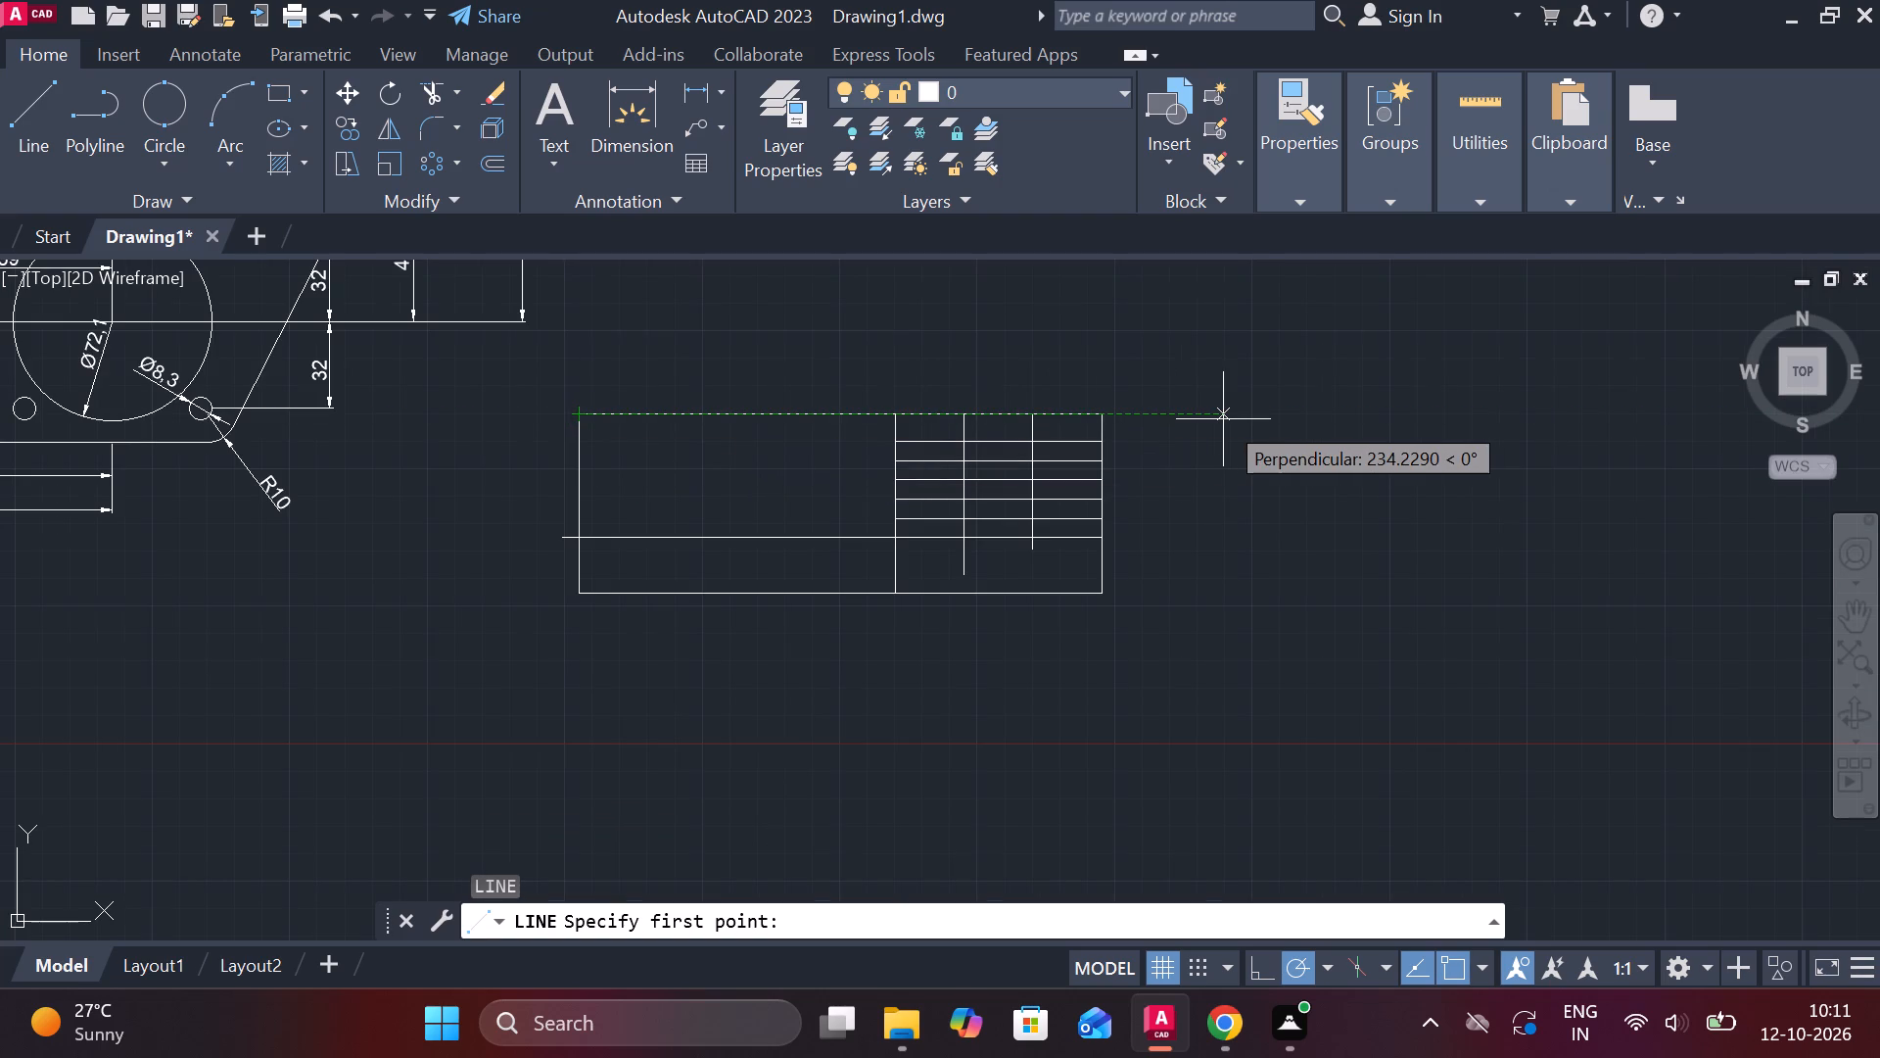
{"action": "type", "text": "25"}
{"action": "key", "text": "space"}
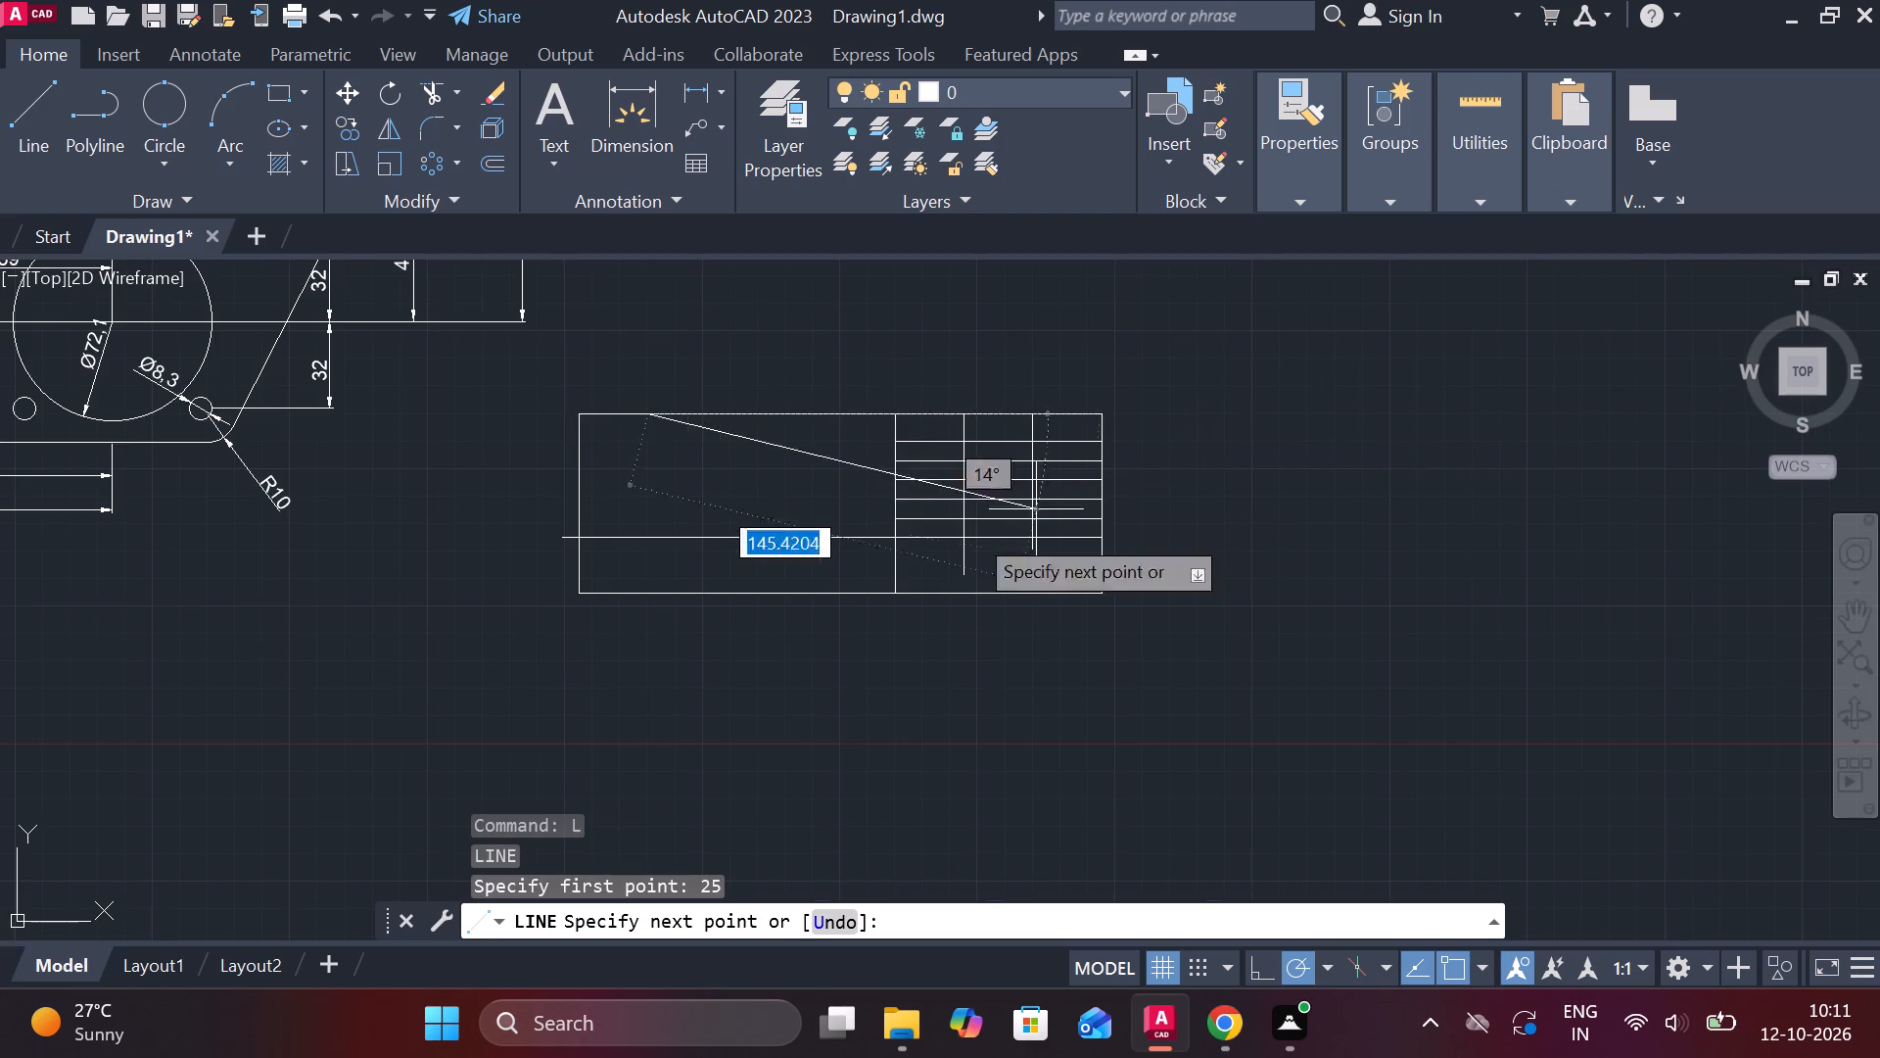
{"action": "left_click", "coordinate": [649, 666]}
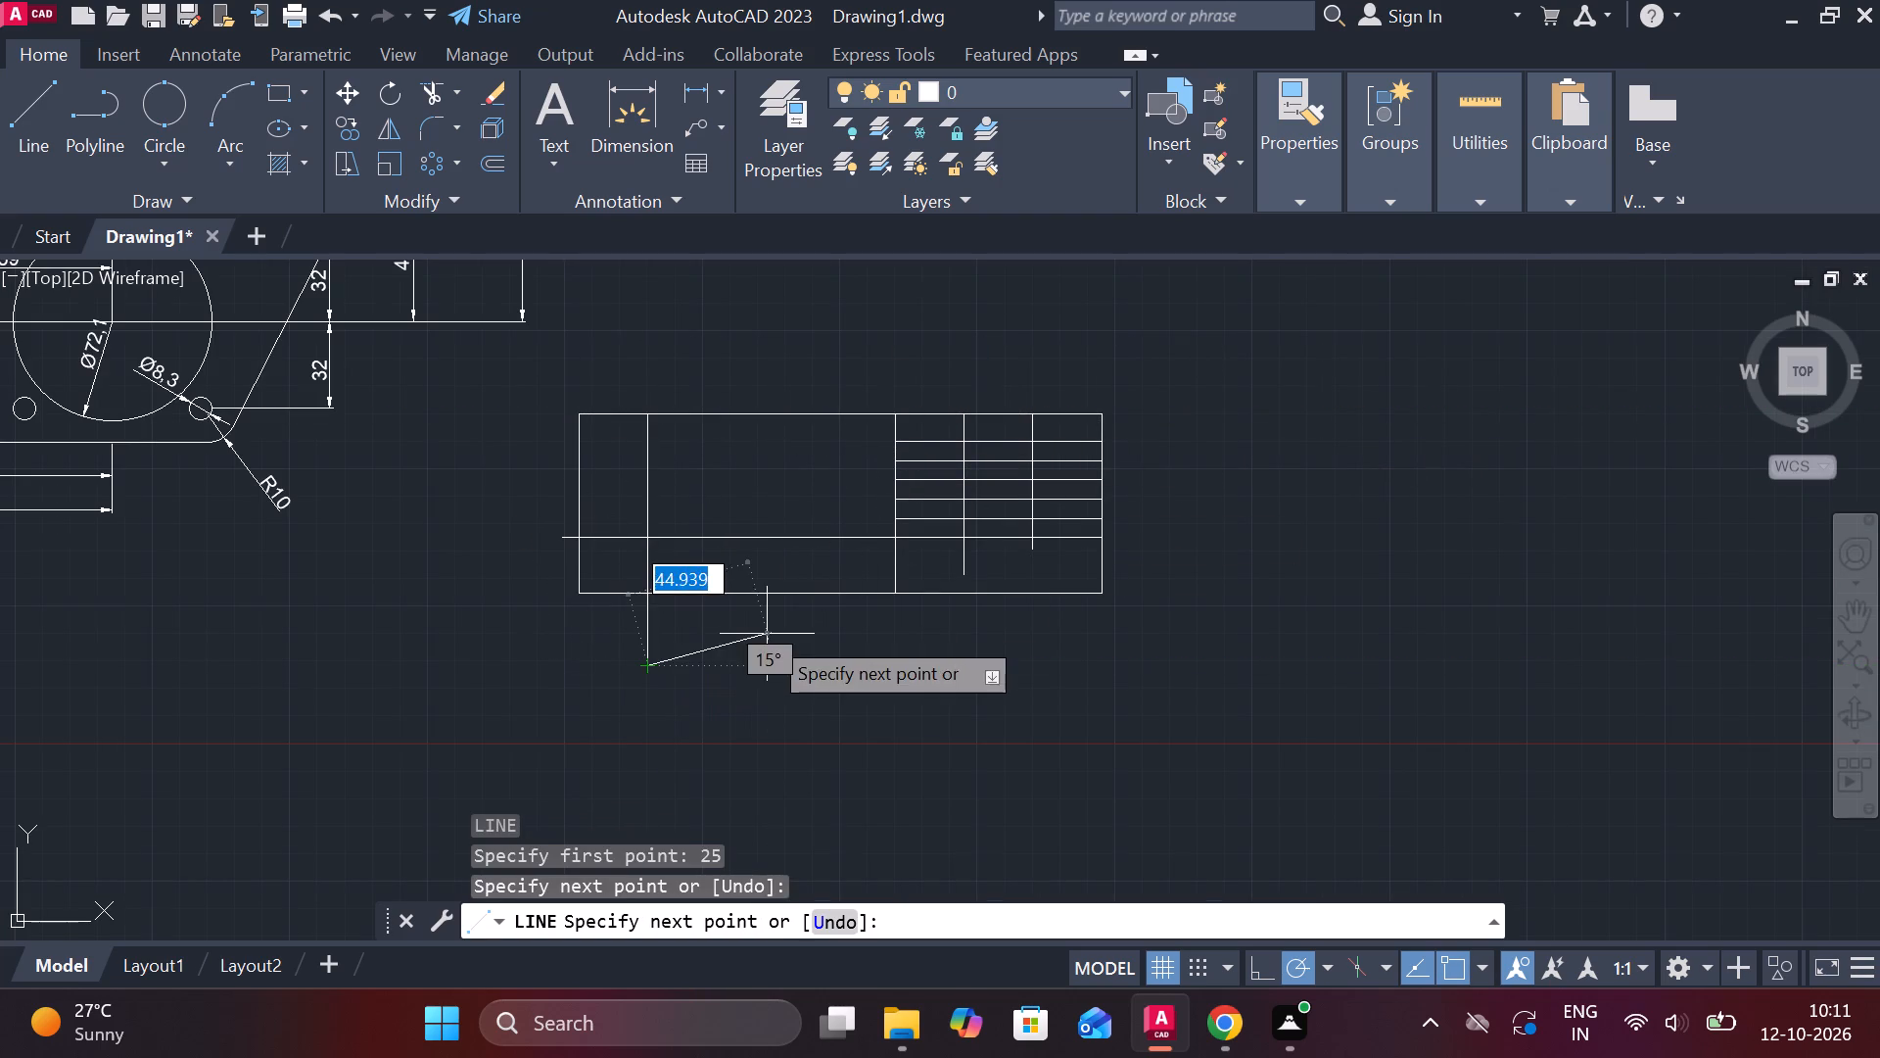
{"action": "key", "text": "Escape"}
Trim the two column dividers where they extend below the lowest stacked row line.
{"action": "scroll", "coordinate": [728, 632], "scroll_direction": "up", "scroll_amount": 1}
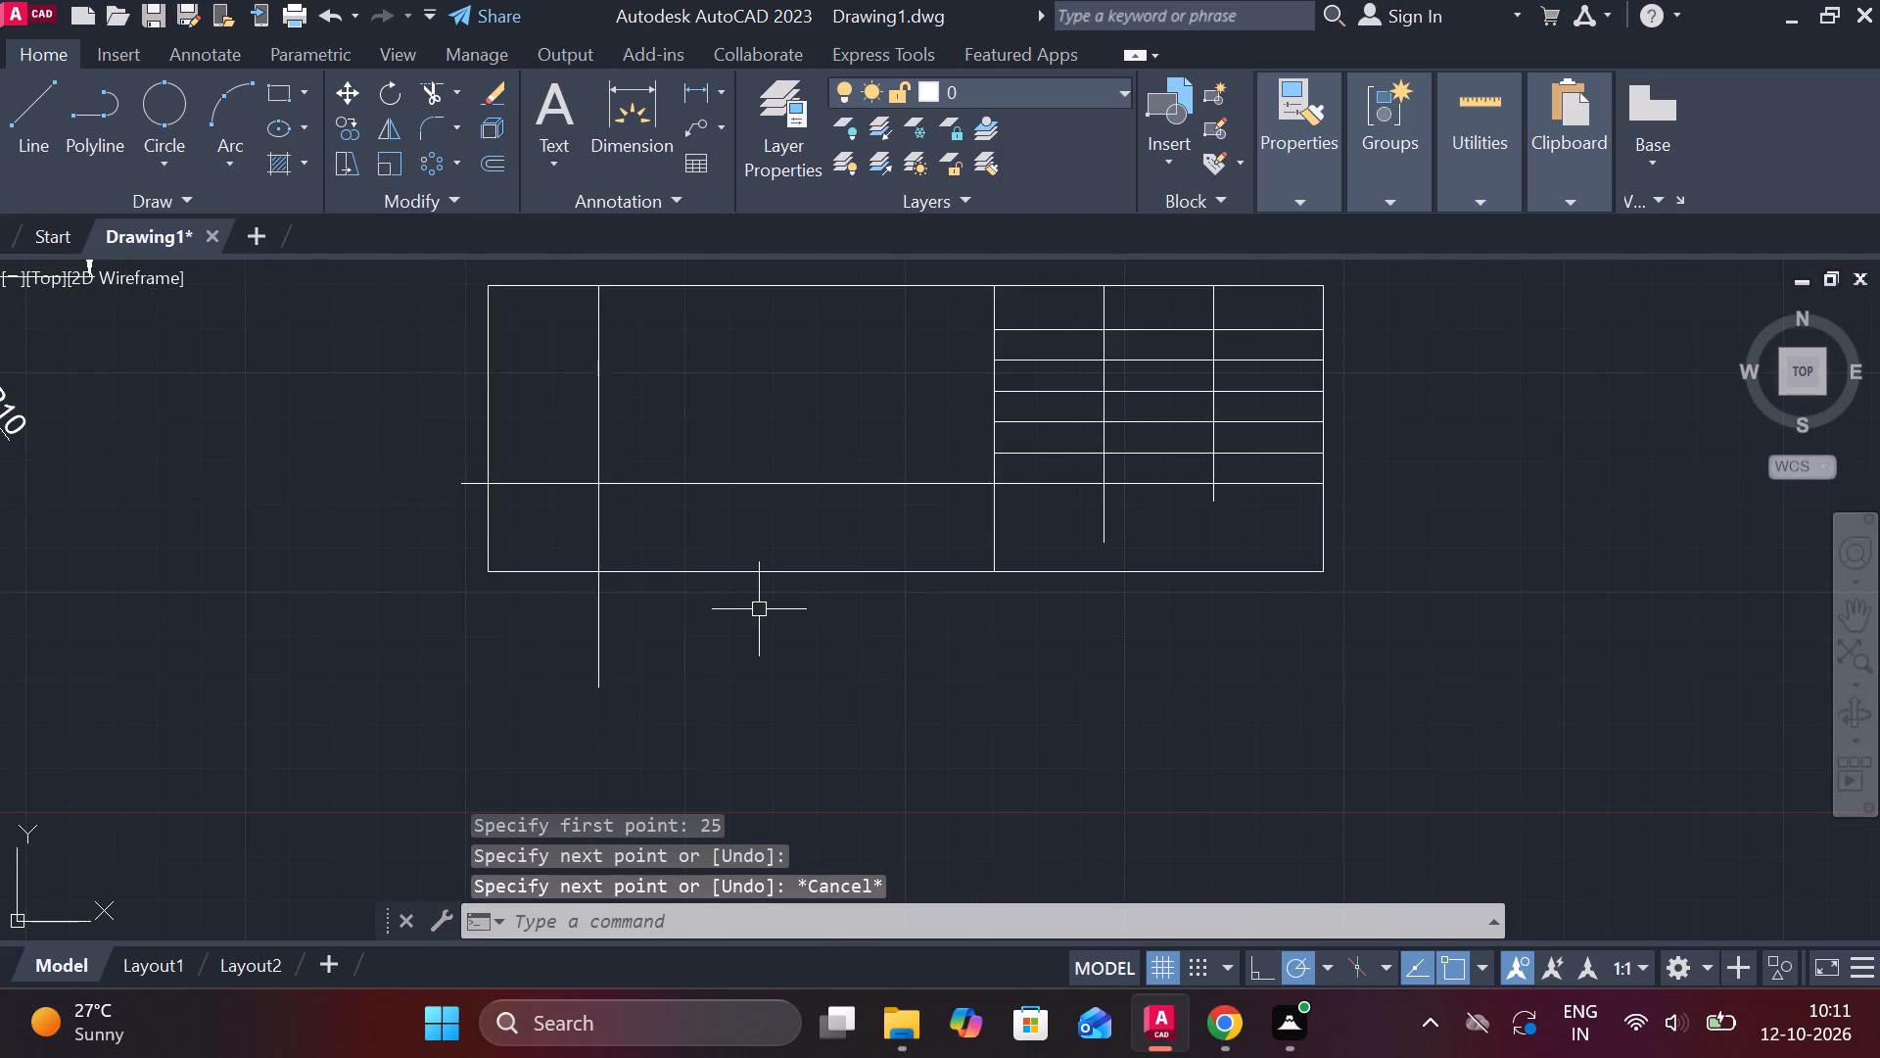
{"action": "type", "text": "tr"}
{"action": "key", "text": "space"}
{"action": "left_click", "coordinate": [1111, 501]}
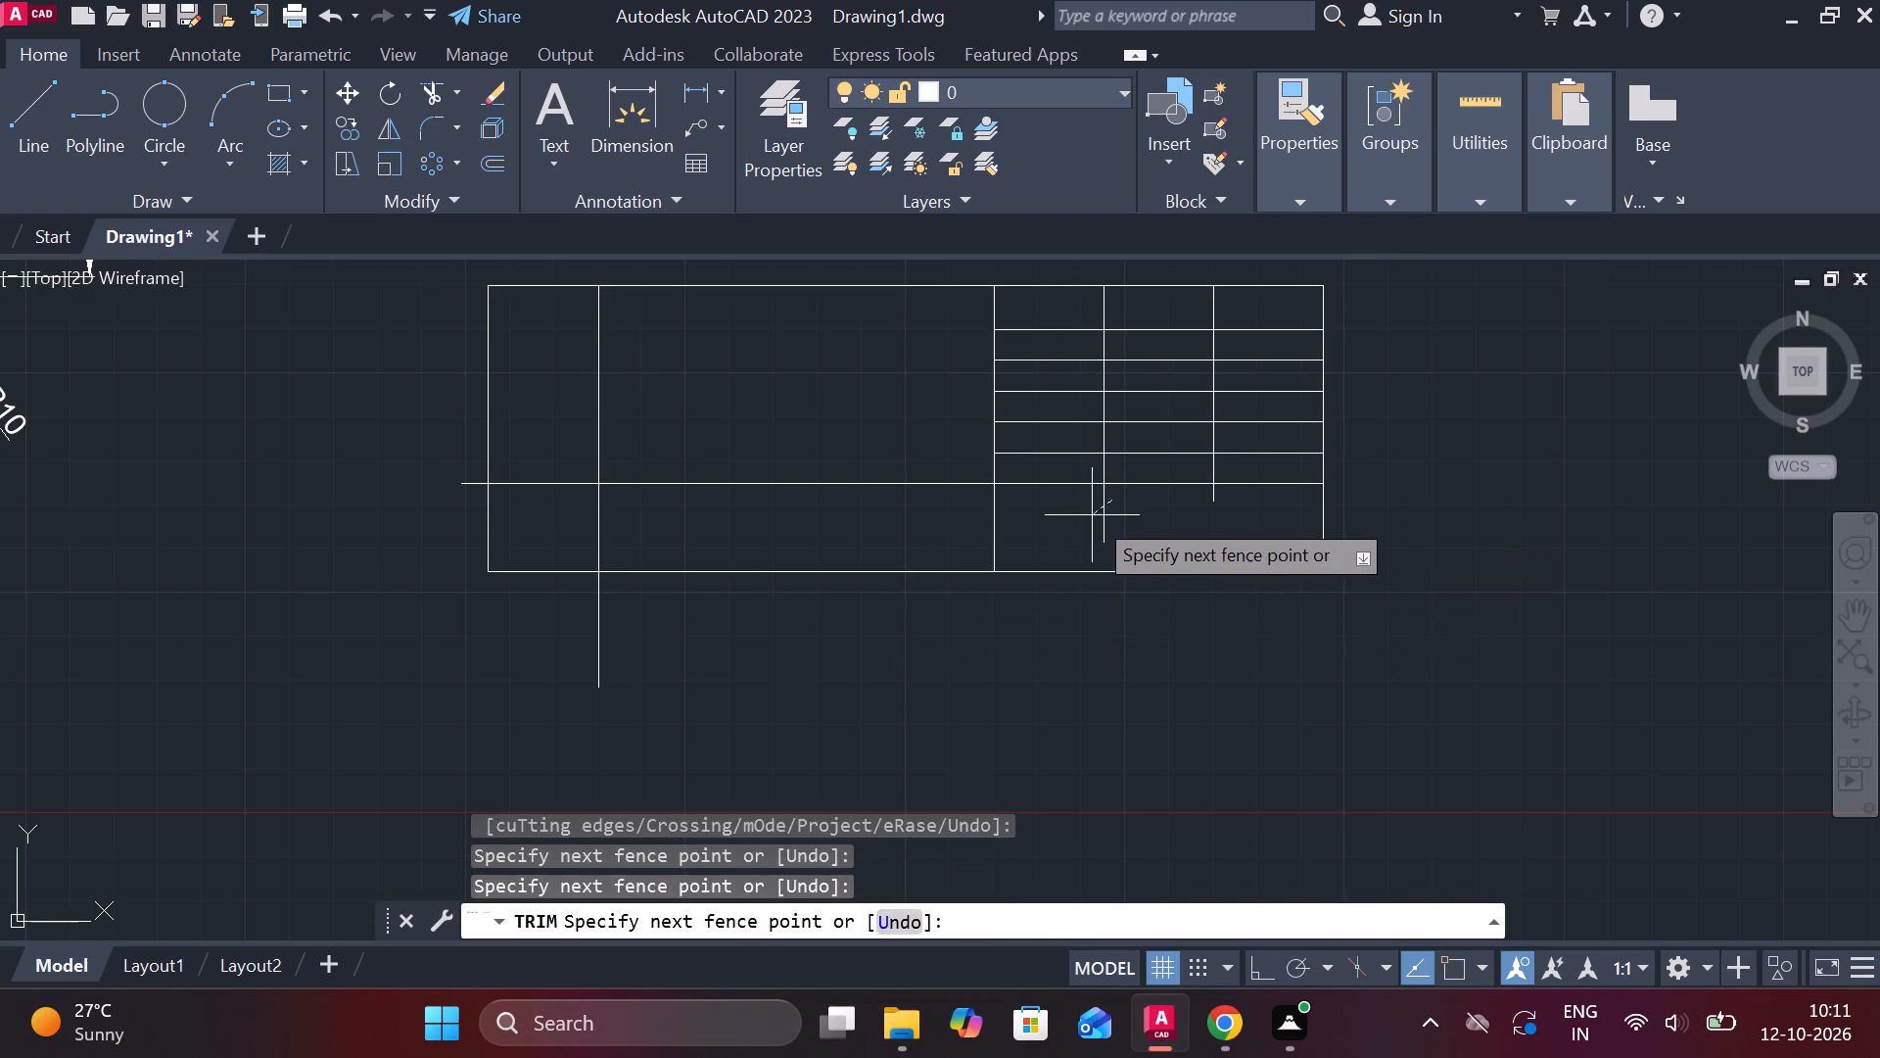
{"action": "left_click", "coordinate": [1092, 517]}
{"action": "left_click", "coordinate": [1218, 497]}
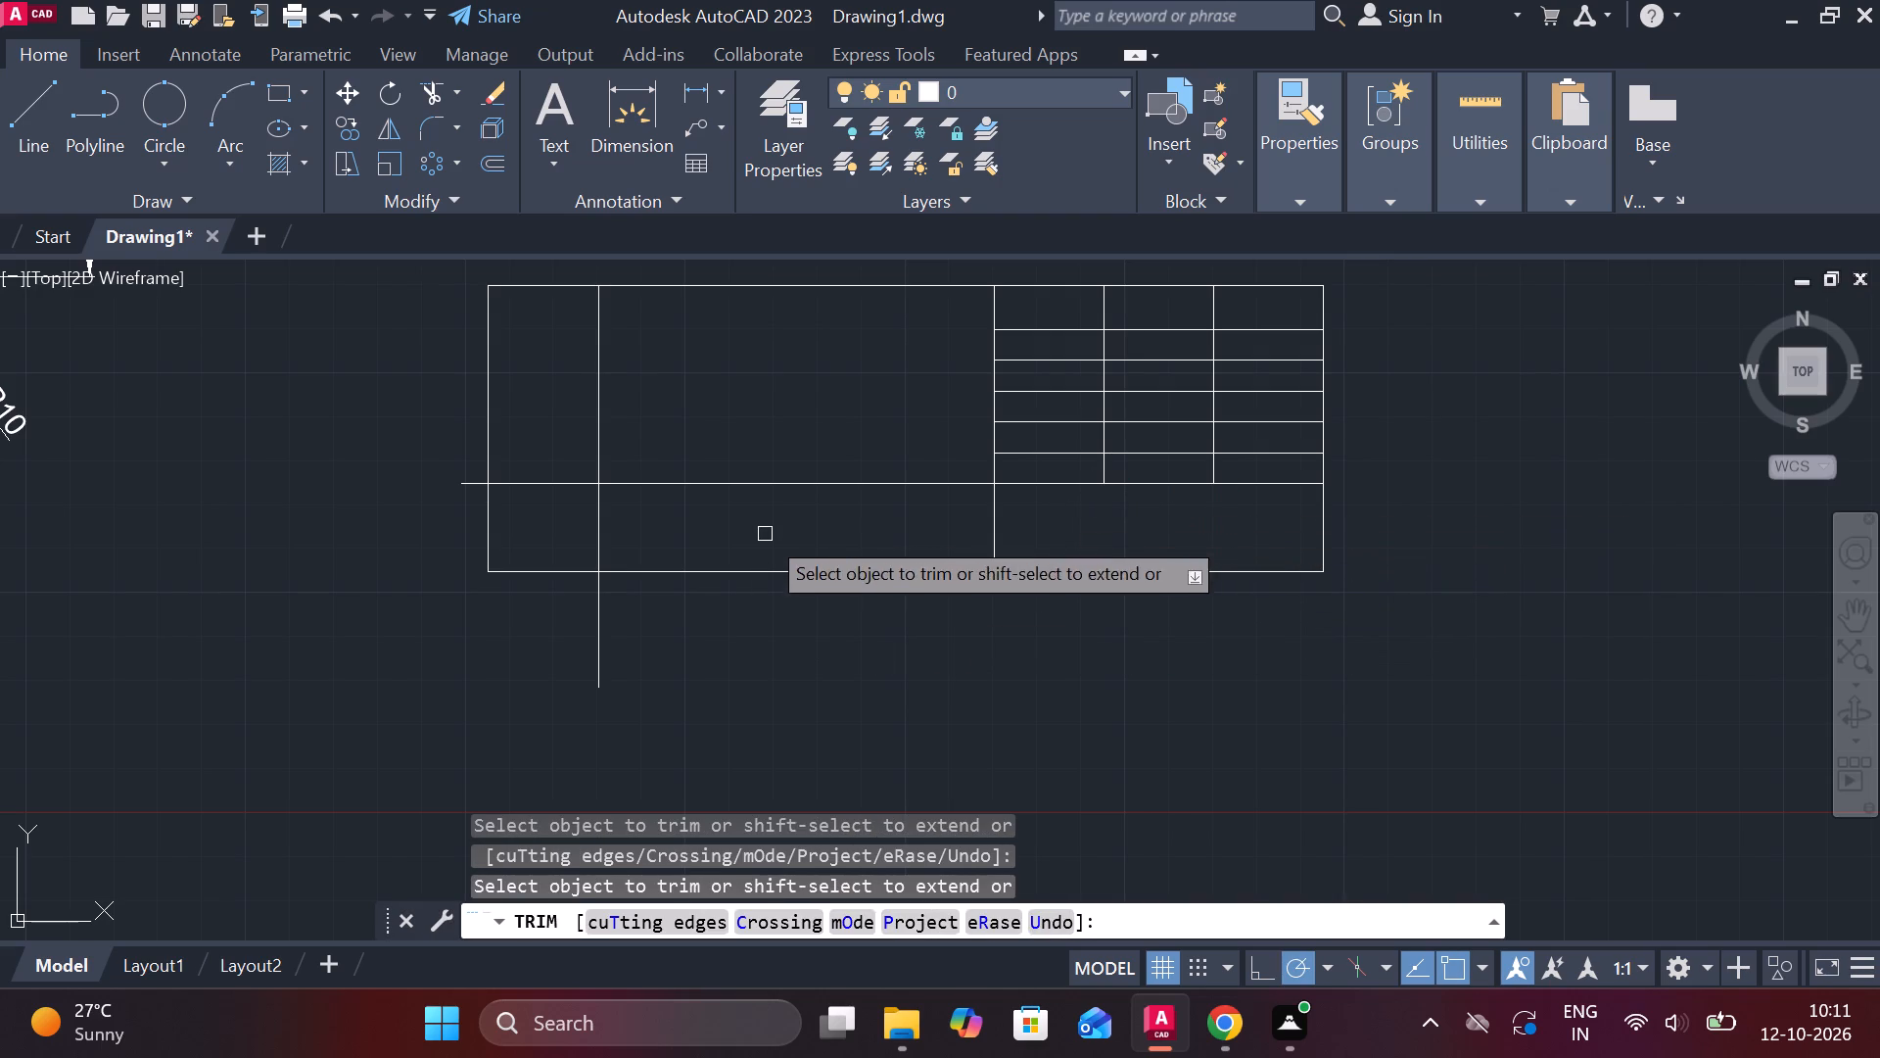
Trim the new lines' overhangs beyond the left and bottom edges, and the left divider's part above the horizontal line.
{"action": "left_click", "coordinate": [455, 482]}
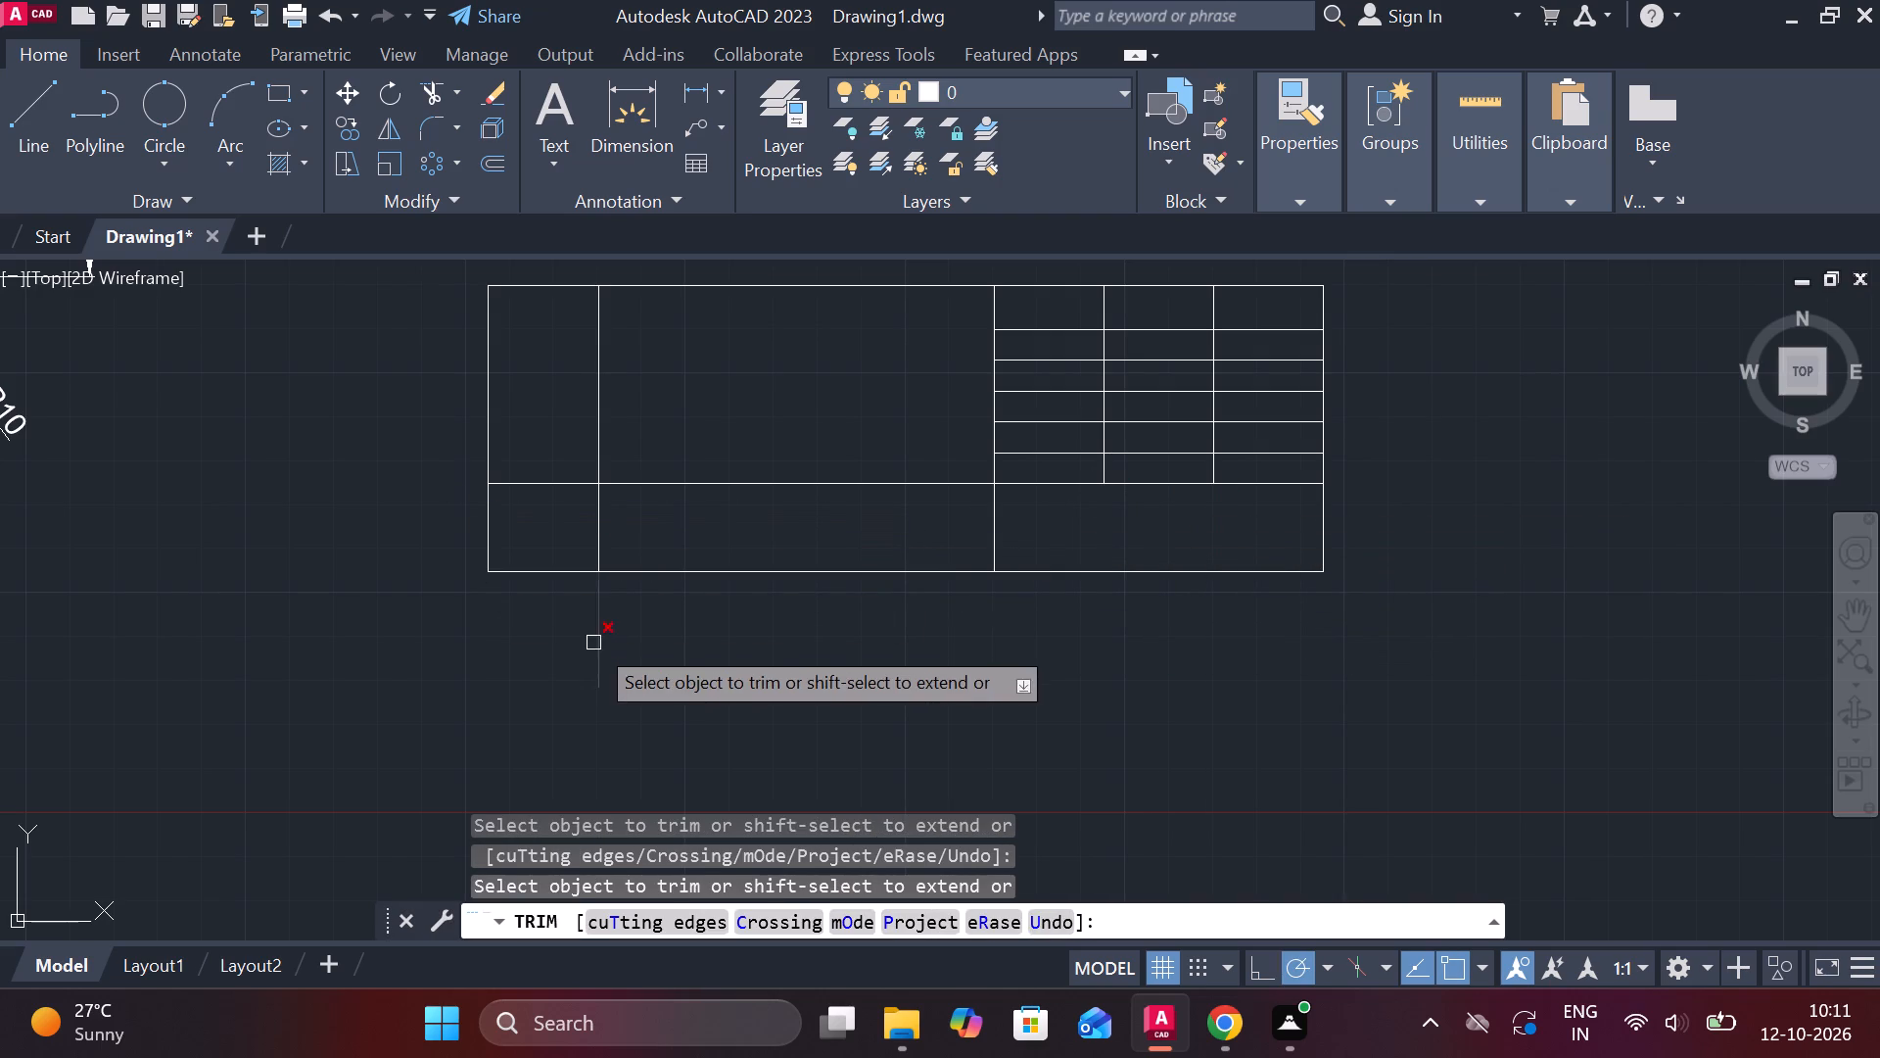
{"action": "left_click", "coordinate": [593, 643]}
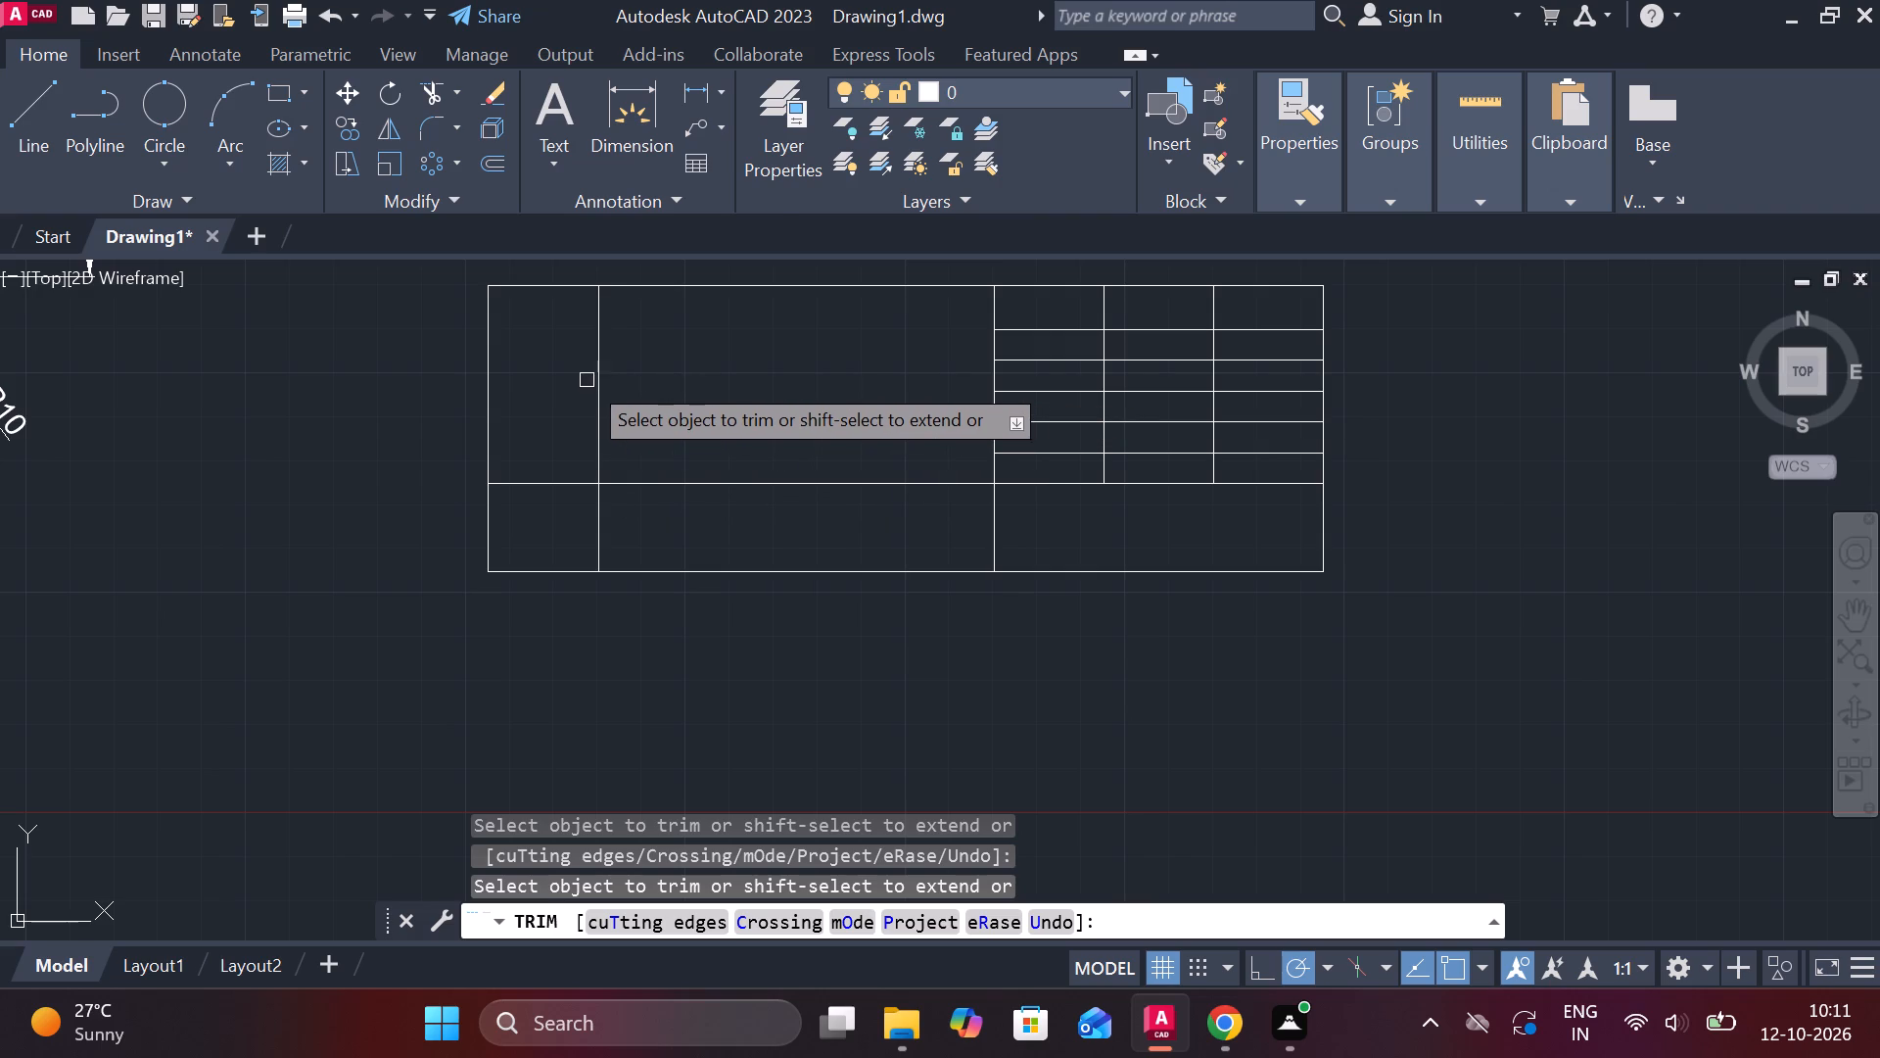
{"action": "left_click", "coordinate": [591, 374]}
{"action": "key", "text": "Escape"}
Add centred multiline text NAME in the middle cell of the stacked rows' top row.
{"action": "middle_click_drag", "start_coordinate": [824, 417], "coordinate": [724, 442]}
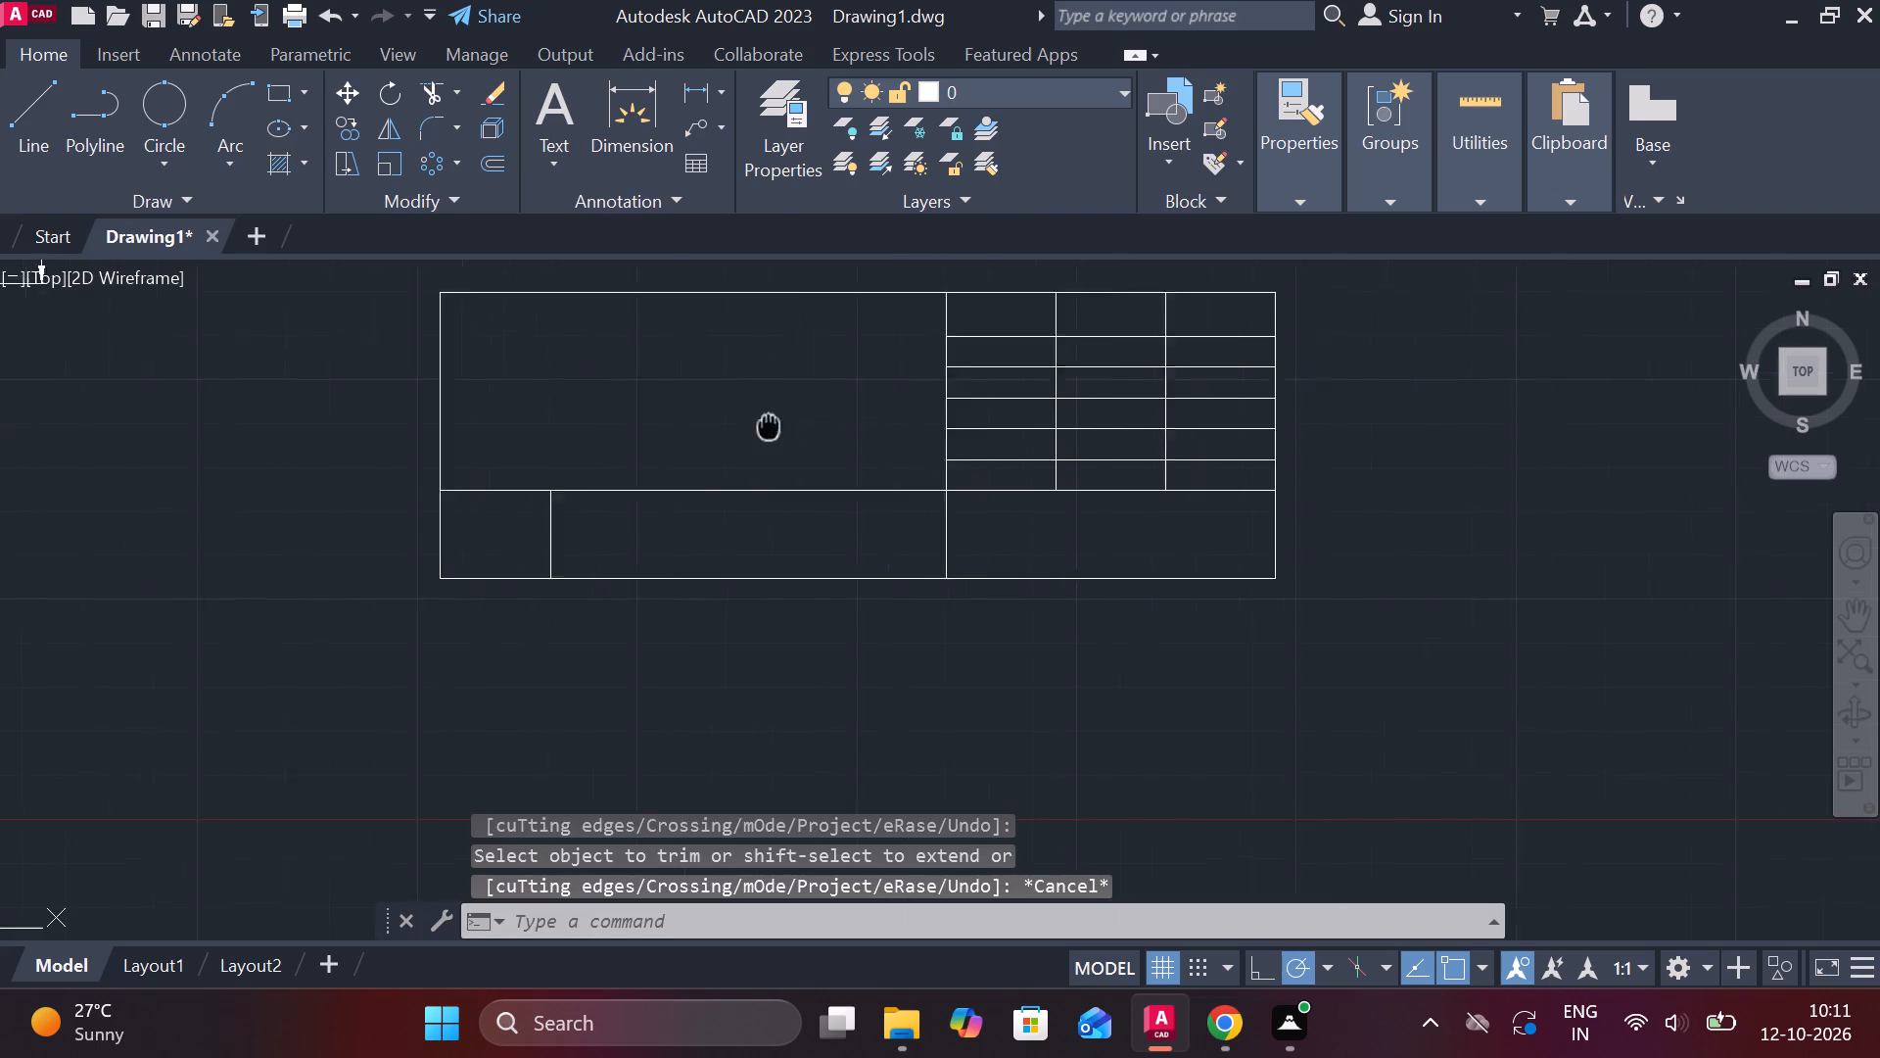
{"action": "middle_click_drag", "start_coordinate": [724, 442], "coordinate": [634, 507]}
{"action": "scroll", "coordinate": [762, 389], "scroll_direction": "up", "scroll_amount": 3}
{"action": "middle_click_drag", "start_coordinate": [961, 412], "coordinate": [537, 445]}
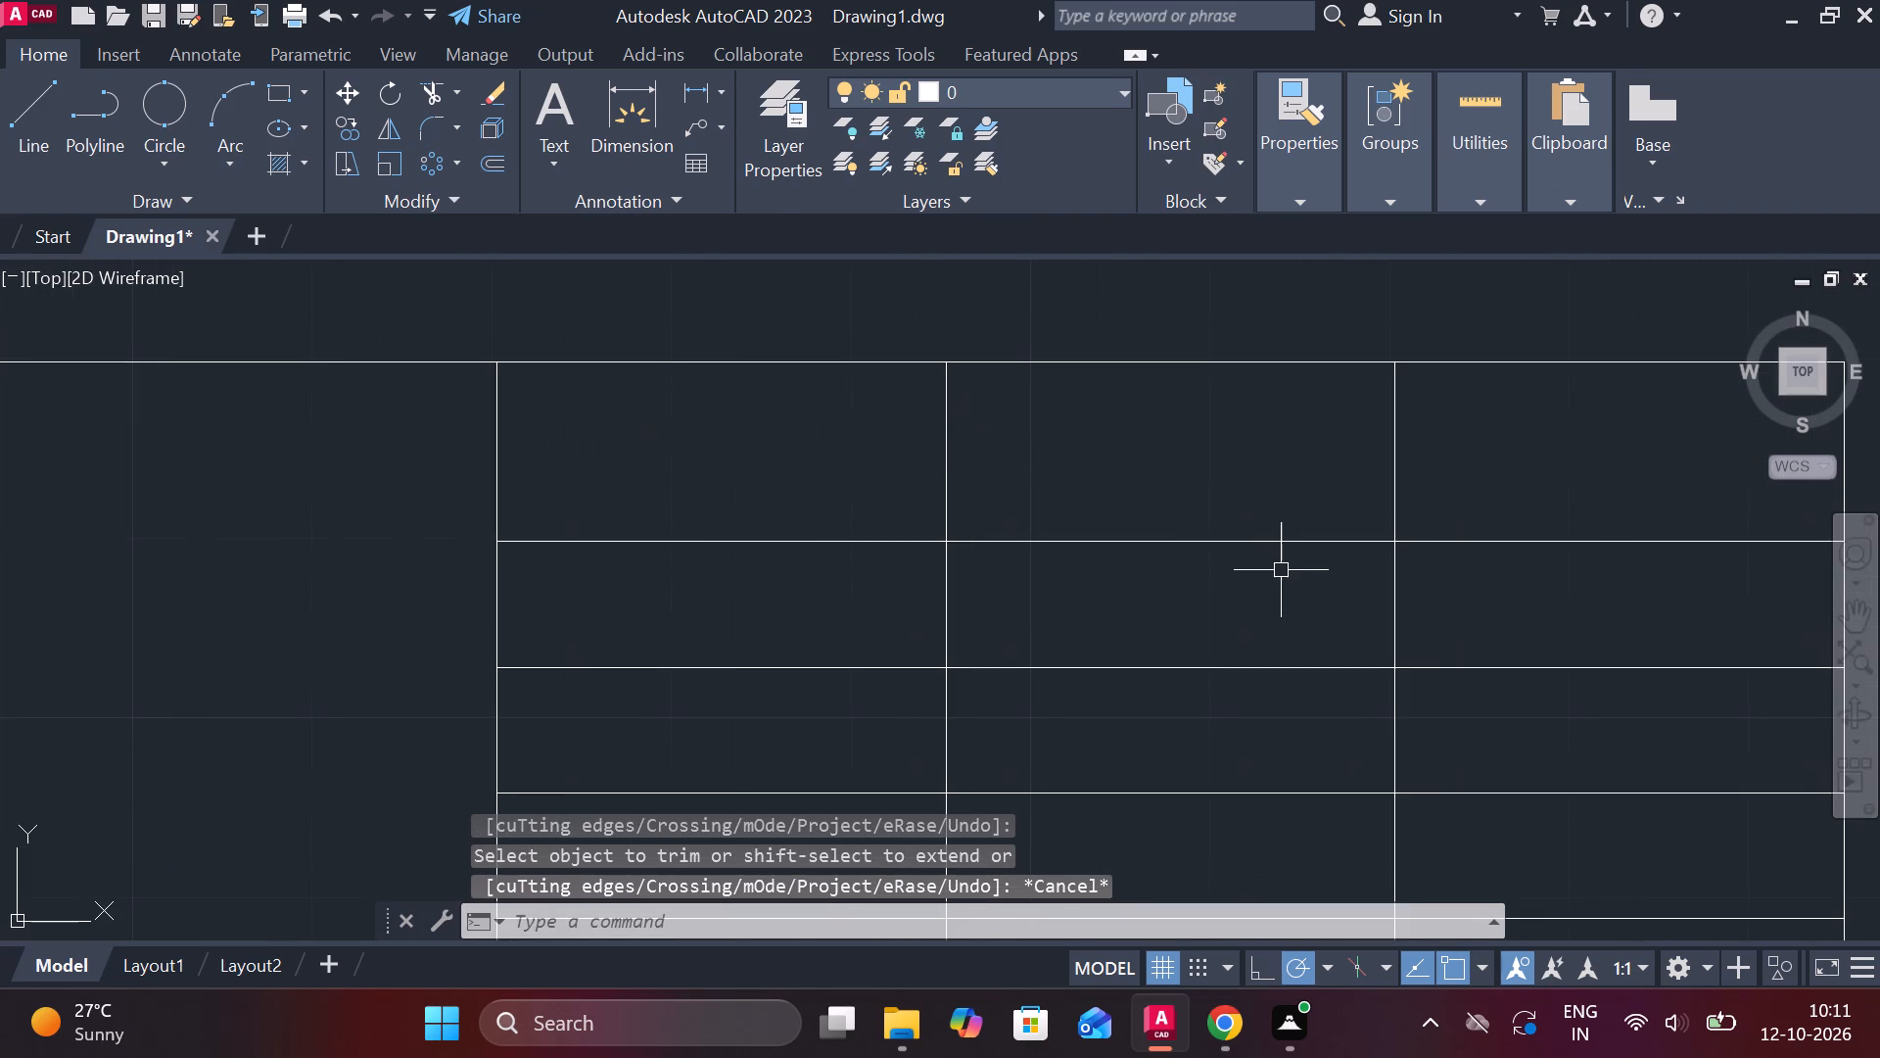
{"action": "type", "text": "mt"}
{"action": "key", "text": "space"}
{"action": "left_click", "coordinate": [1015, 411]}
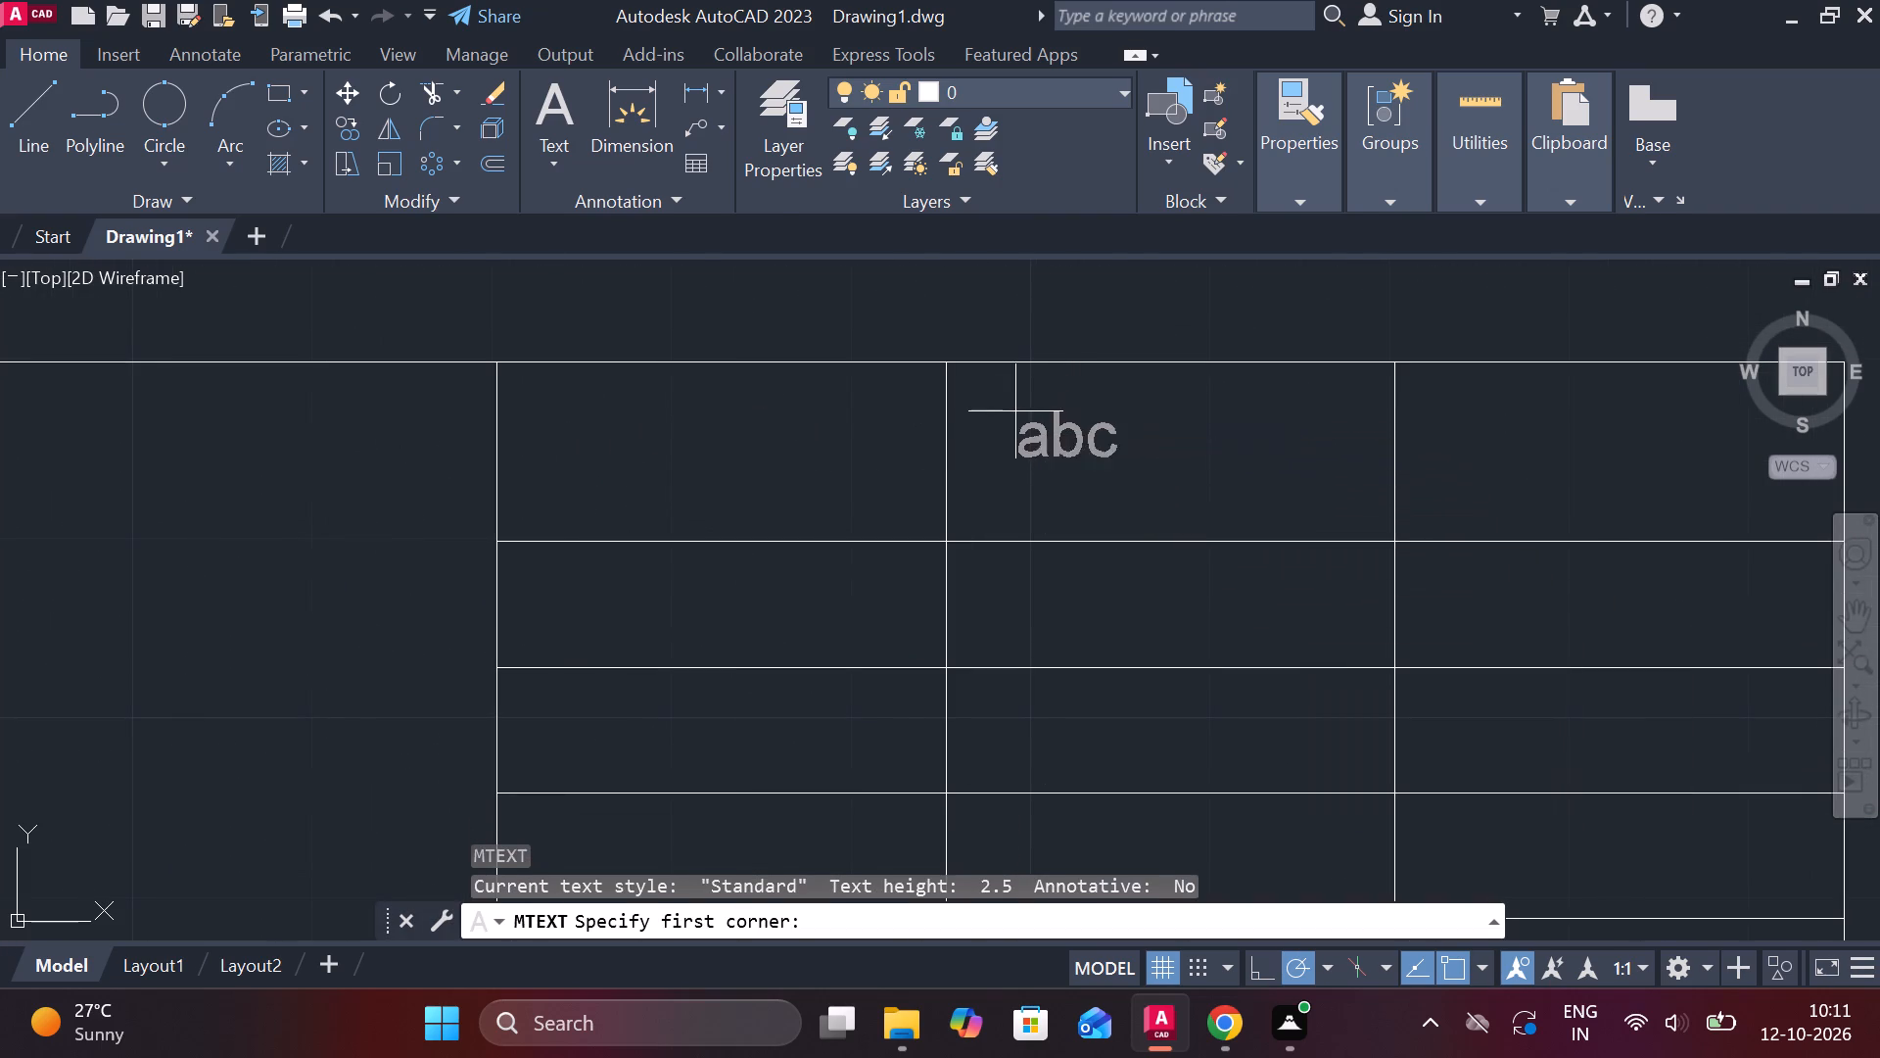
{"action": "left_click", "coordinate": [1336, 498]}
{"action": "left_click", "coordinate": [964, 168]}
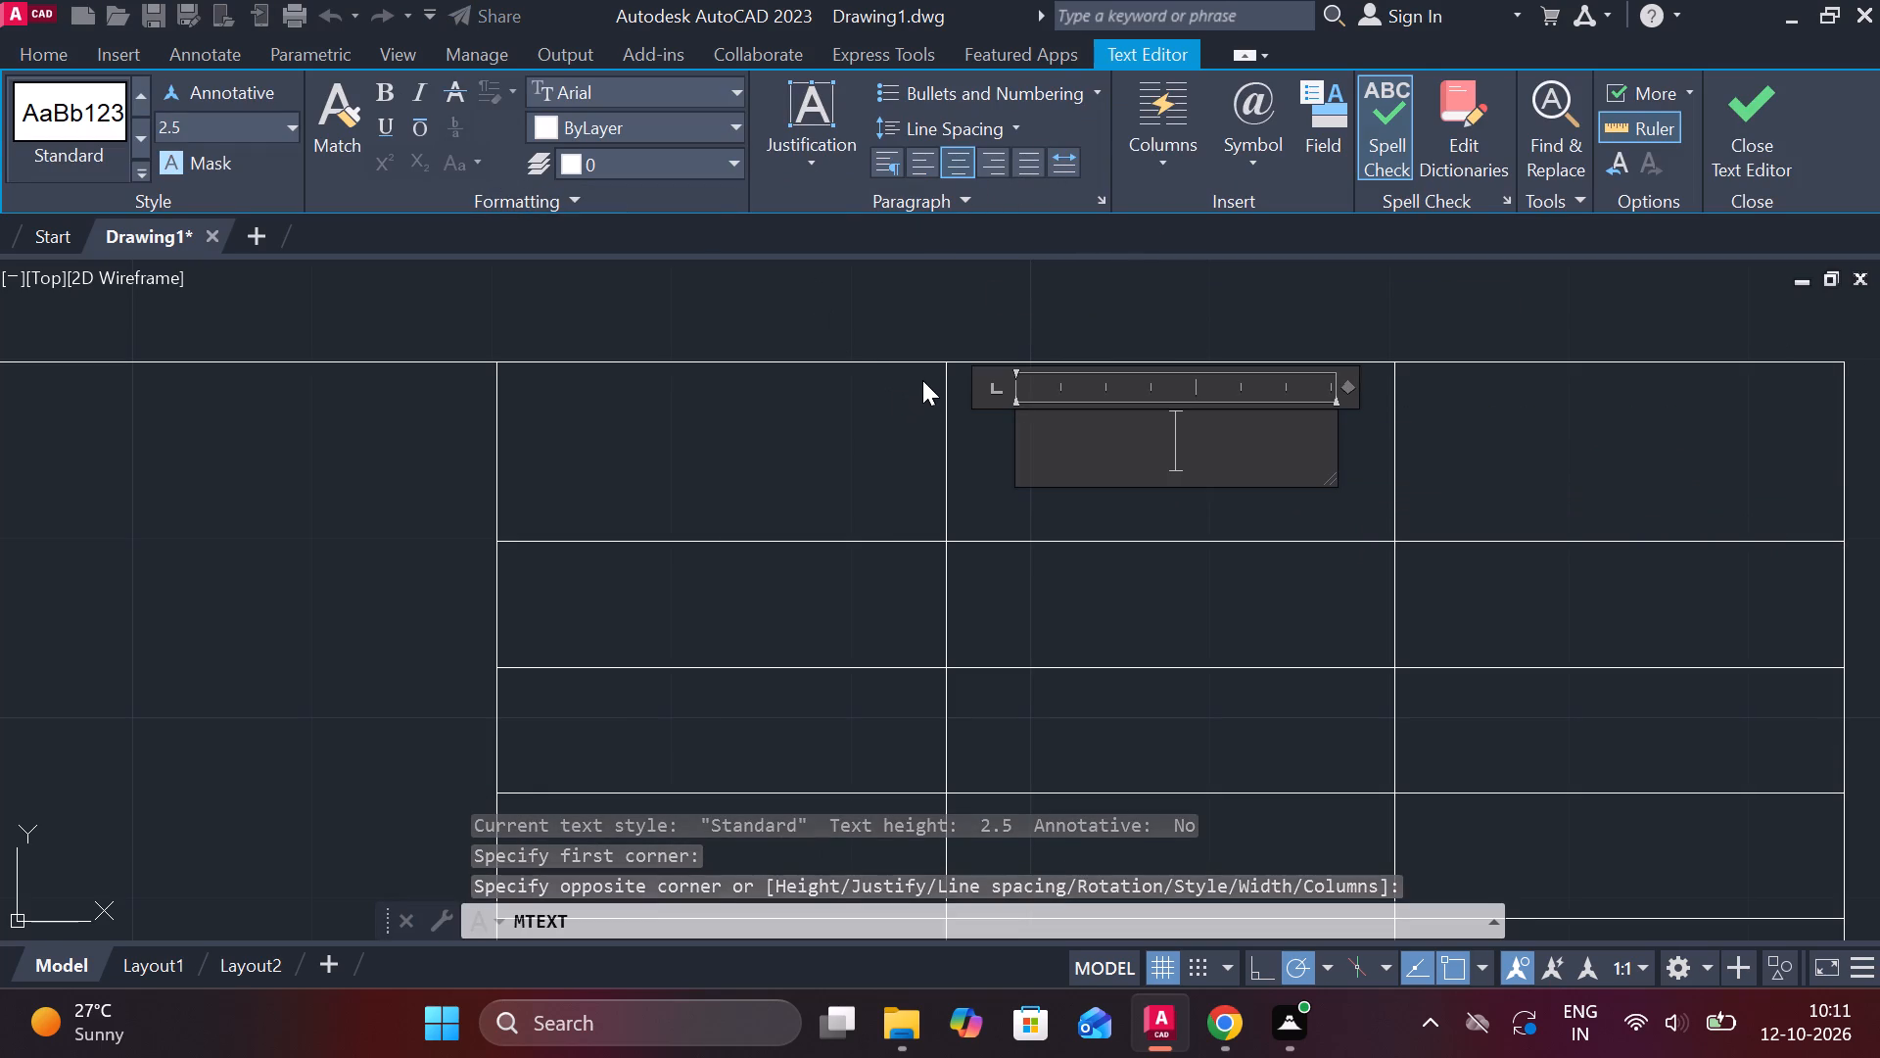
{"action": "key", "text": "n"}
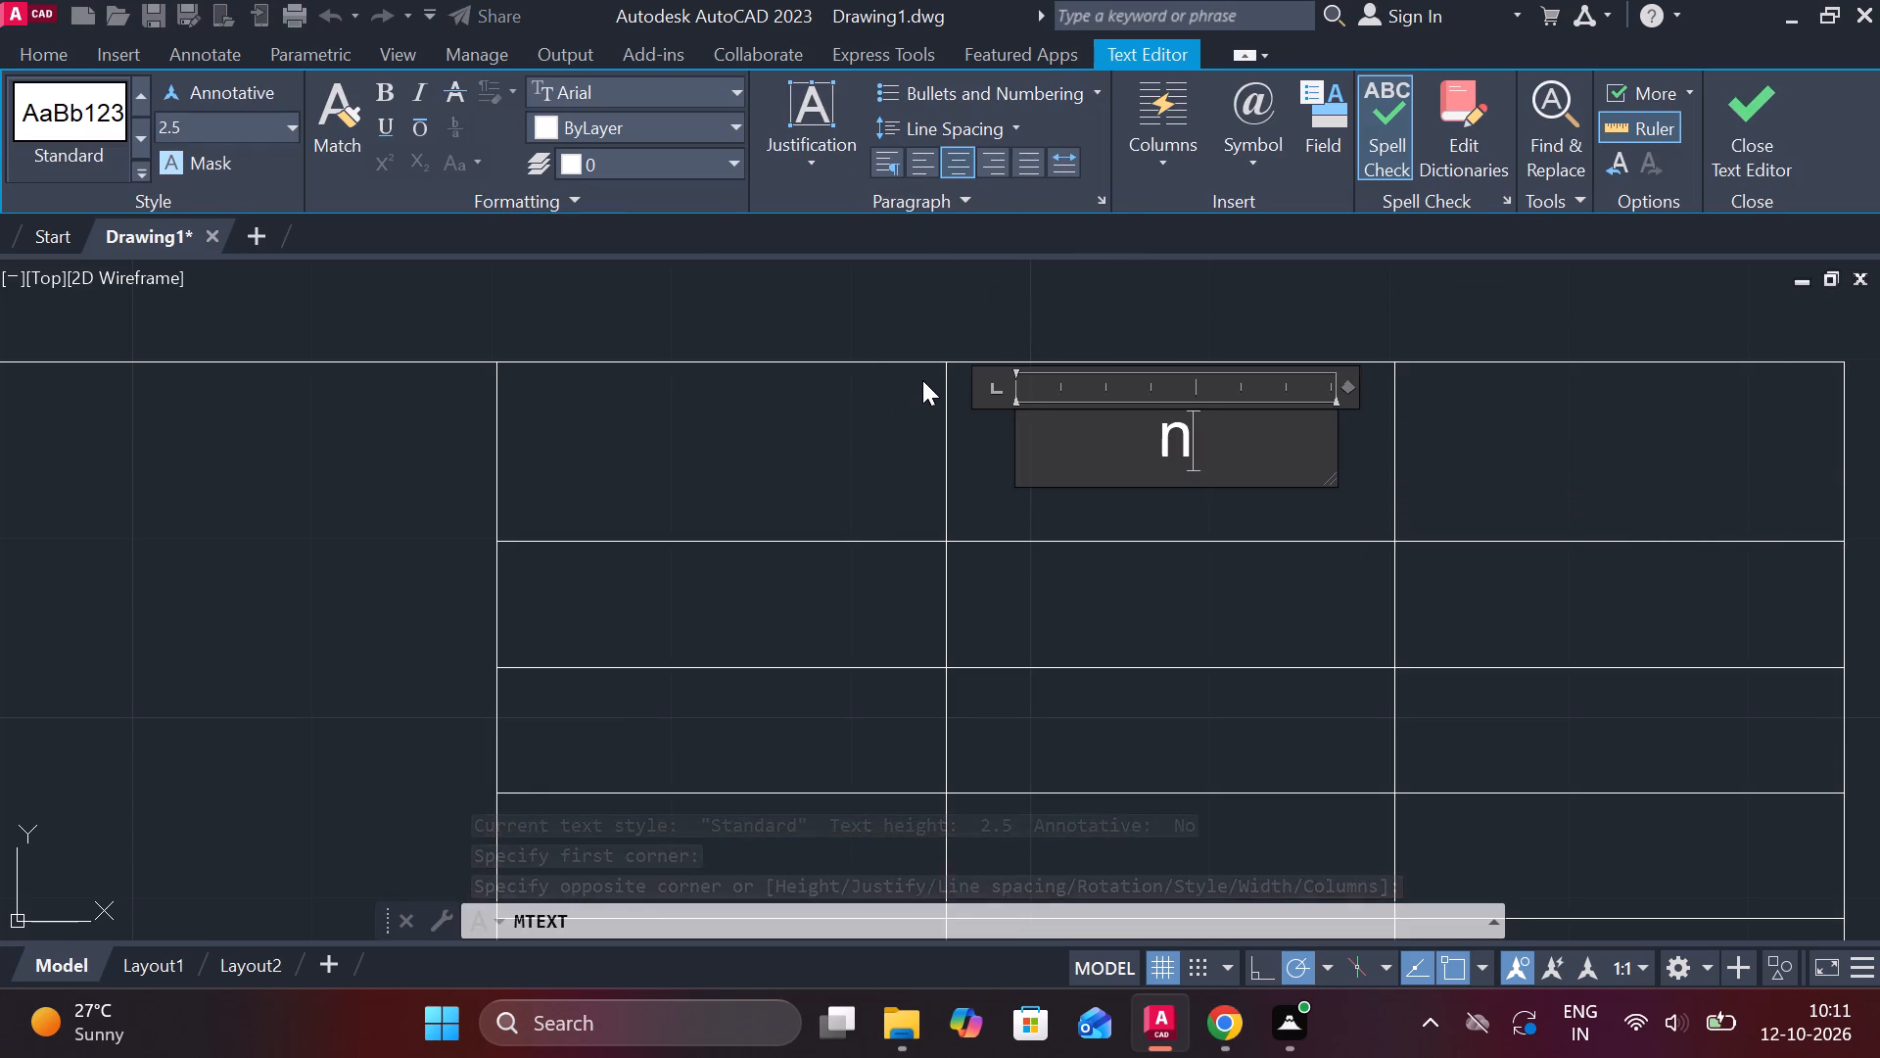
{"action": "key", "text": "BackSpace"}
{"action": "type", "text": "NAME"}
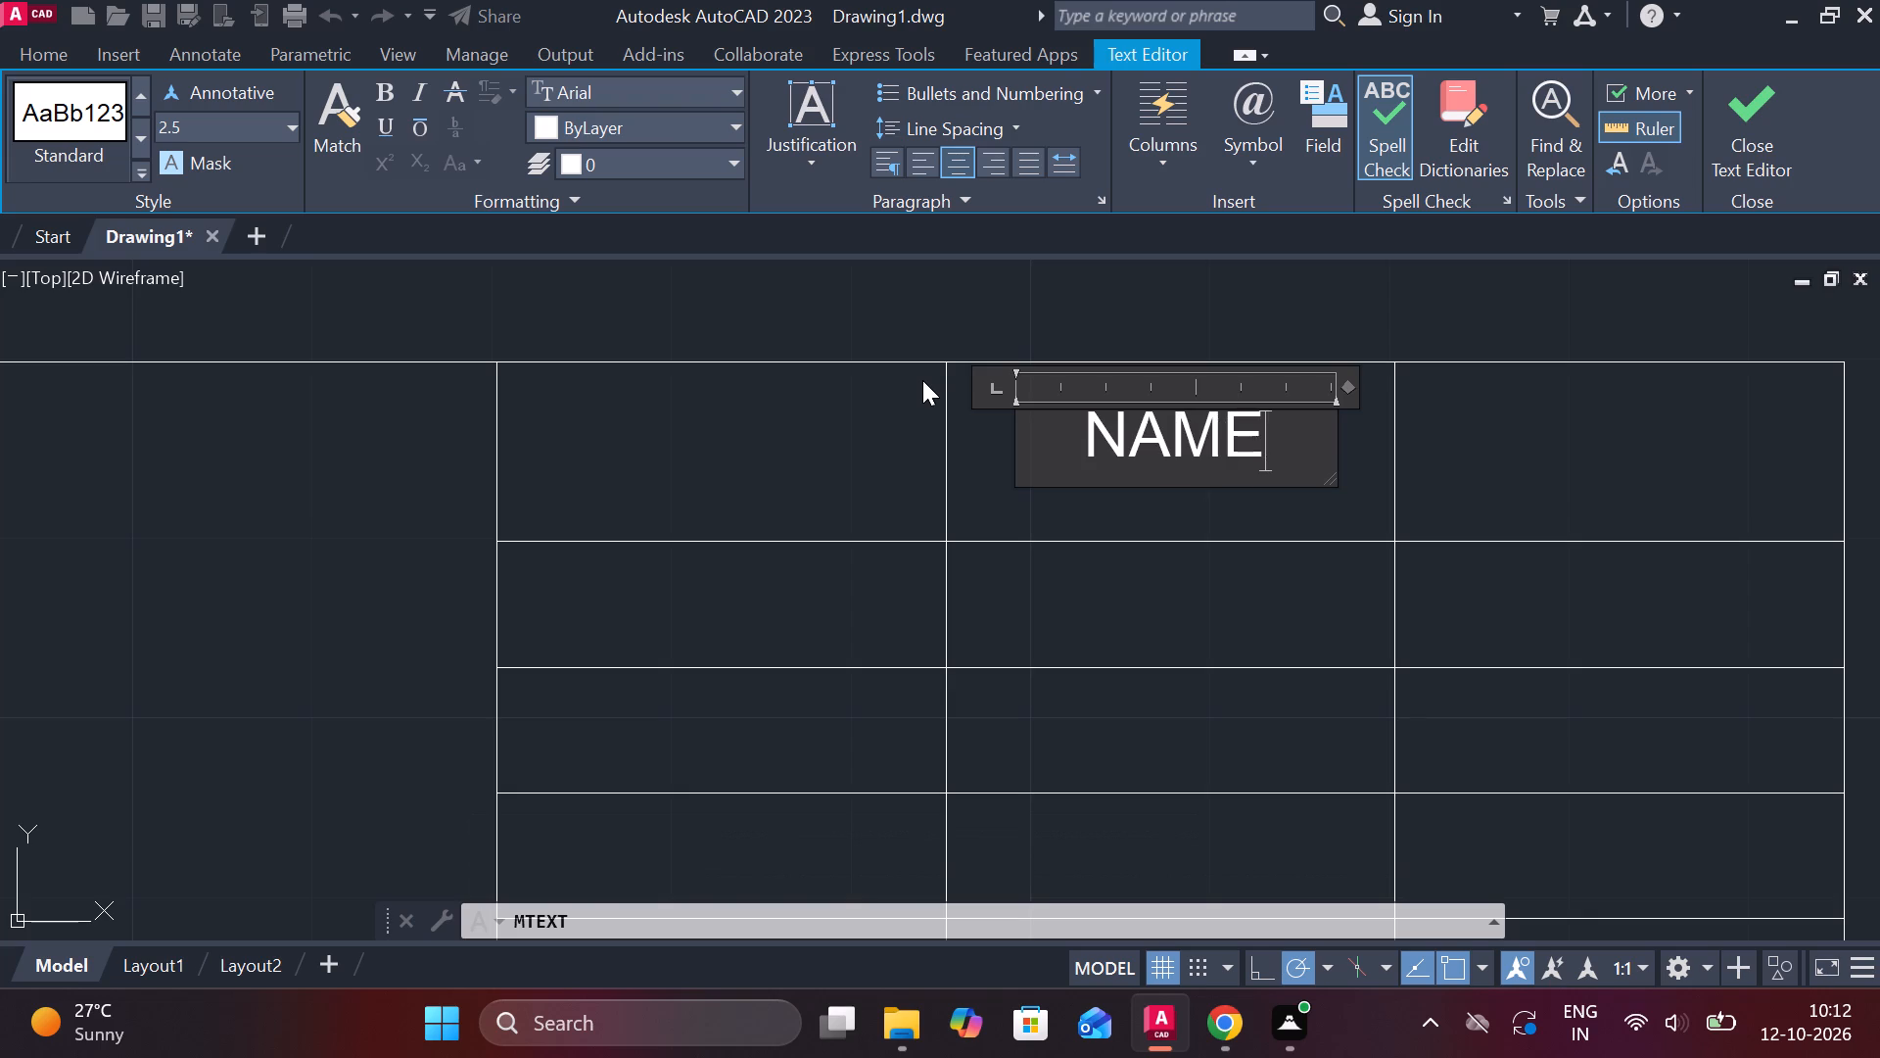
{"action": "left_click", "coordinate": [1765, 123]}
Add centred multiline text DATE in the right cell of the stacked rows' top row.
{"action": "middle_click_drag", "start_coordinate": [1487, 484], "coordinate": [1387, 496]}
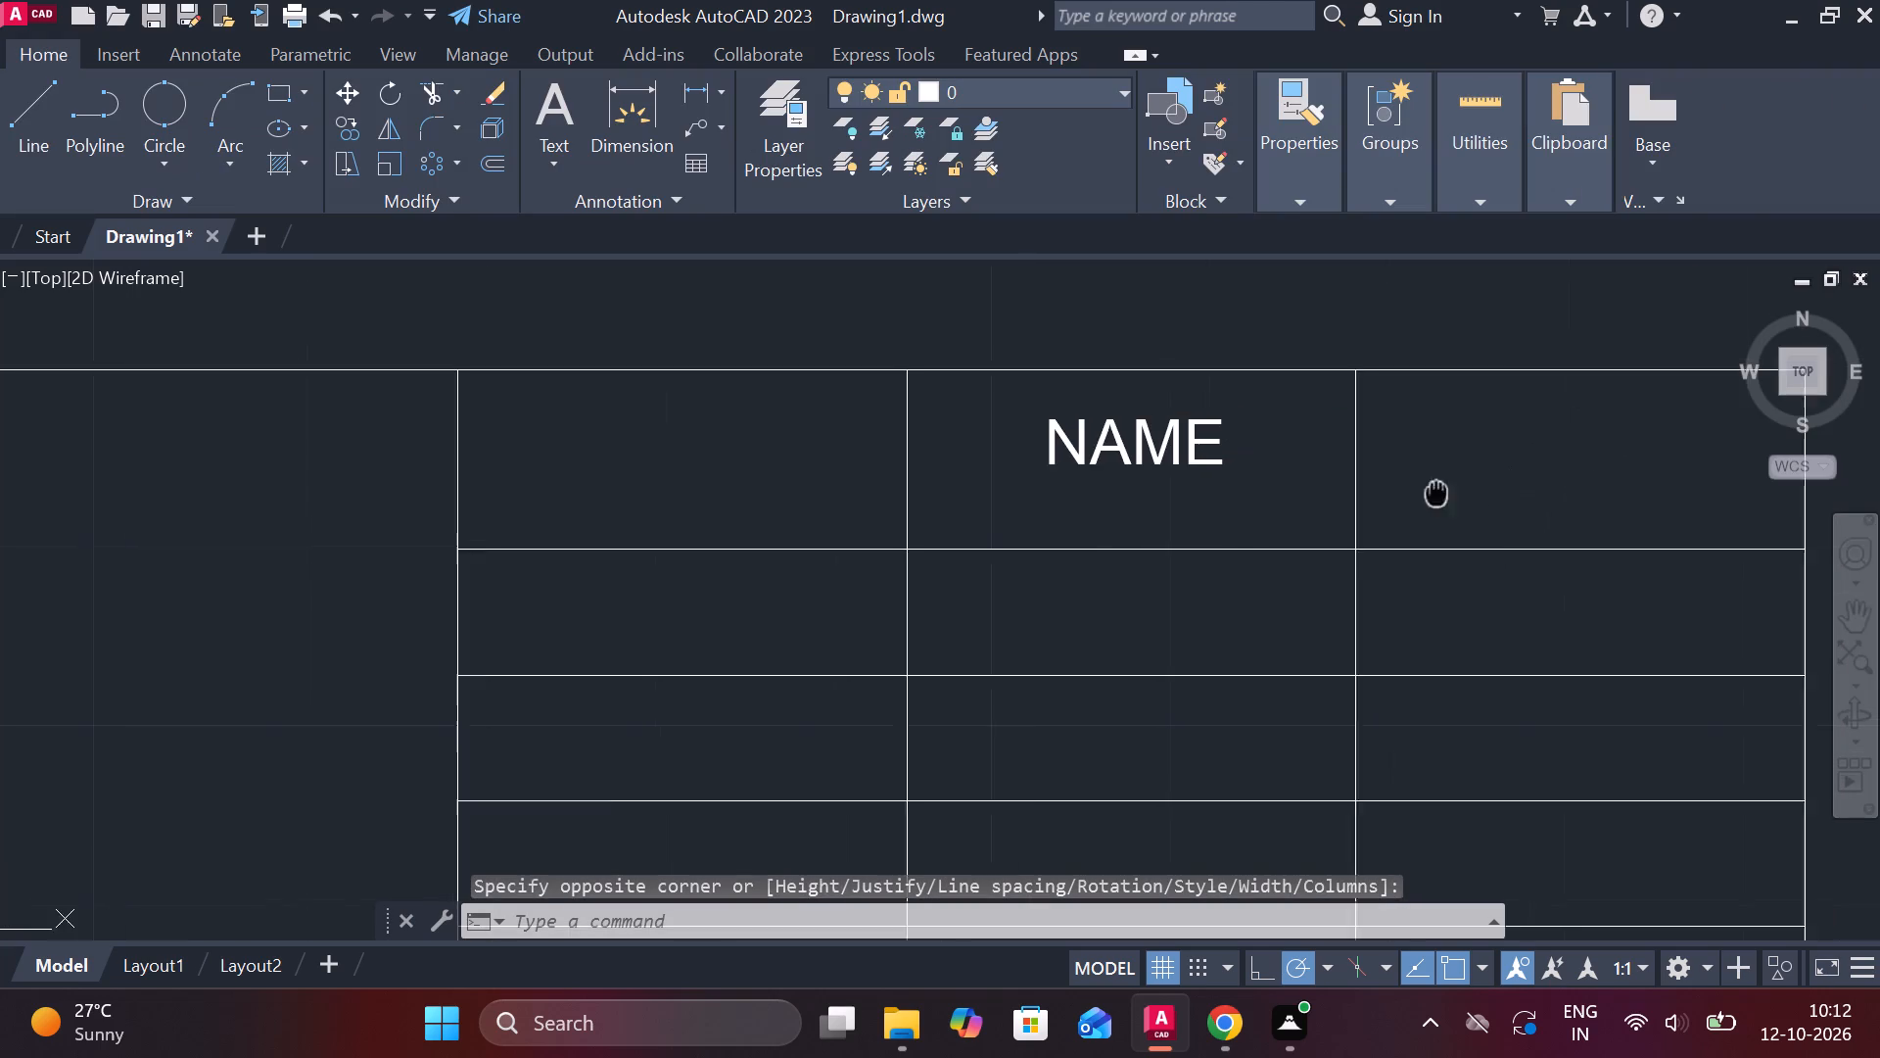
{"action": "middle_click_drag", "start_coordinate": [1387, 496], "coordinate": [1224, 505]}
{"action": "key", "text": "space"}
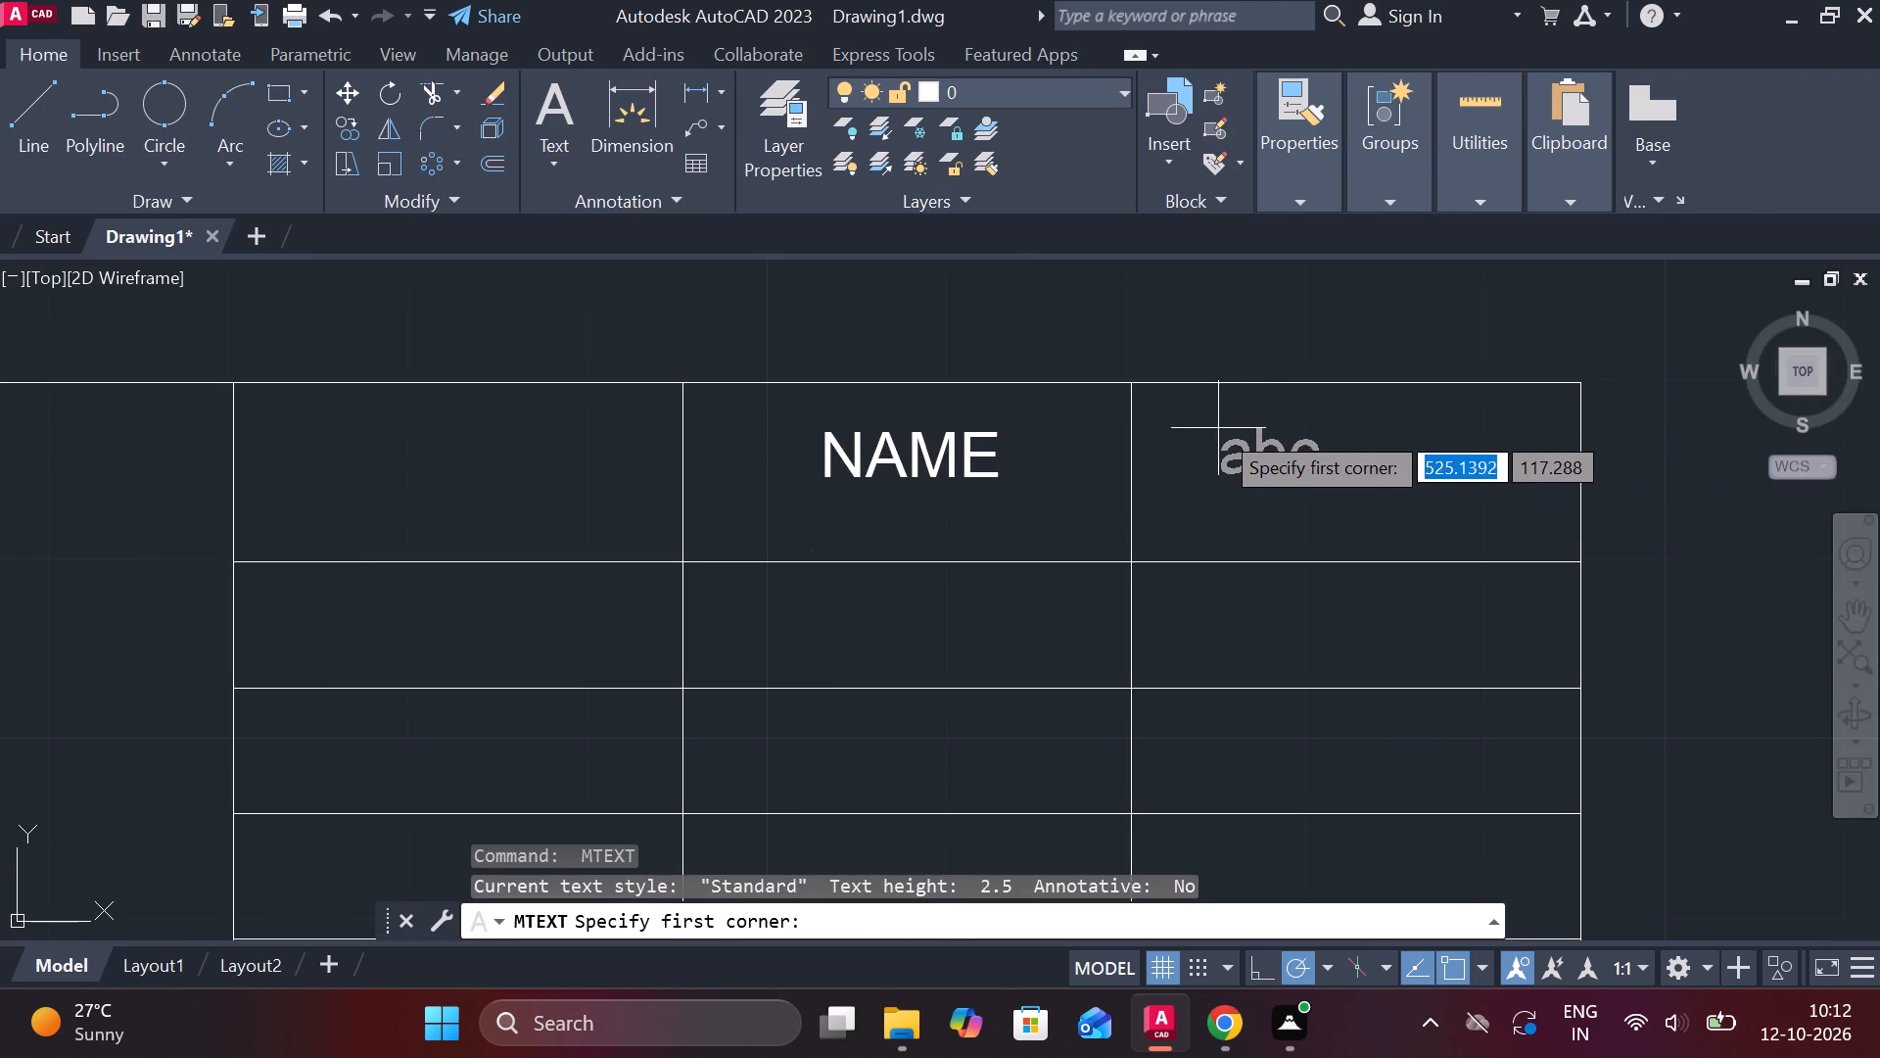
{"action": "left_click", "coordinate": [1216, 423]}
{"action": "left_click", "coordinate": [1530, 508]}
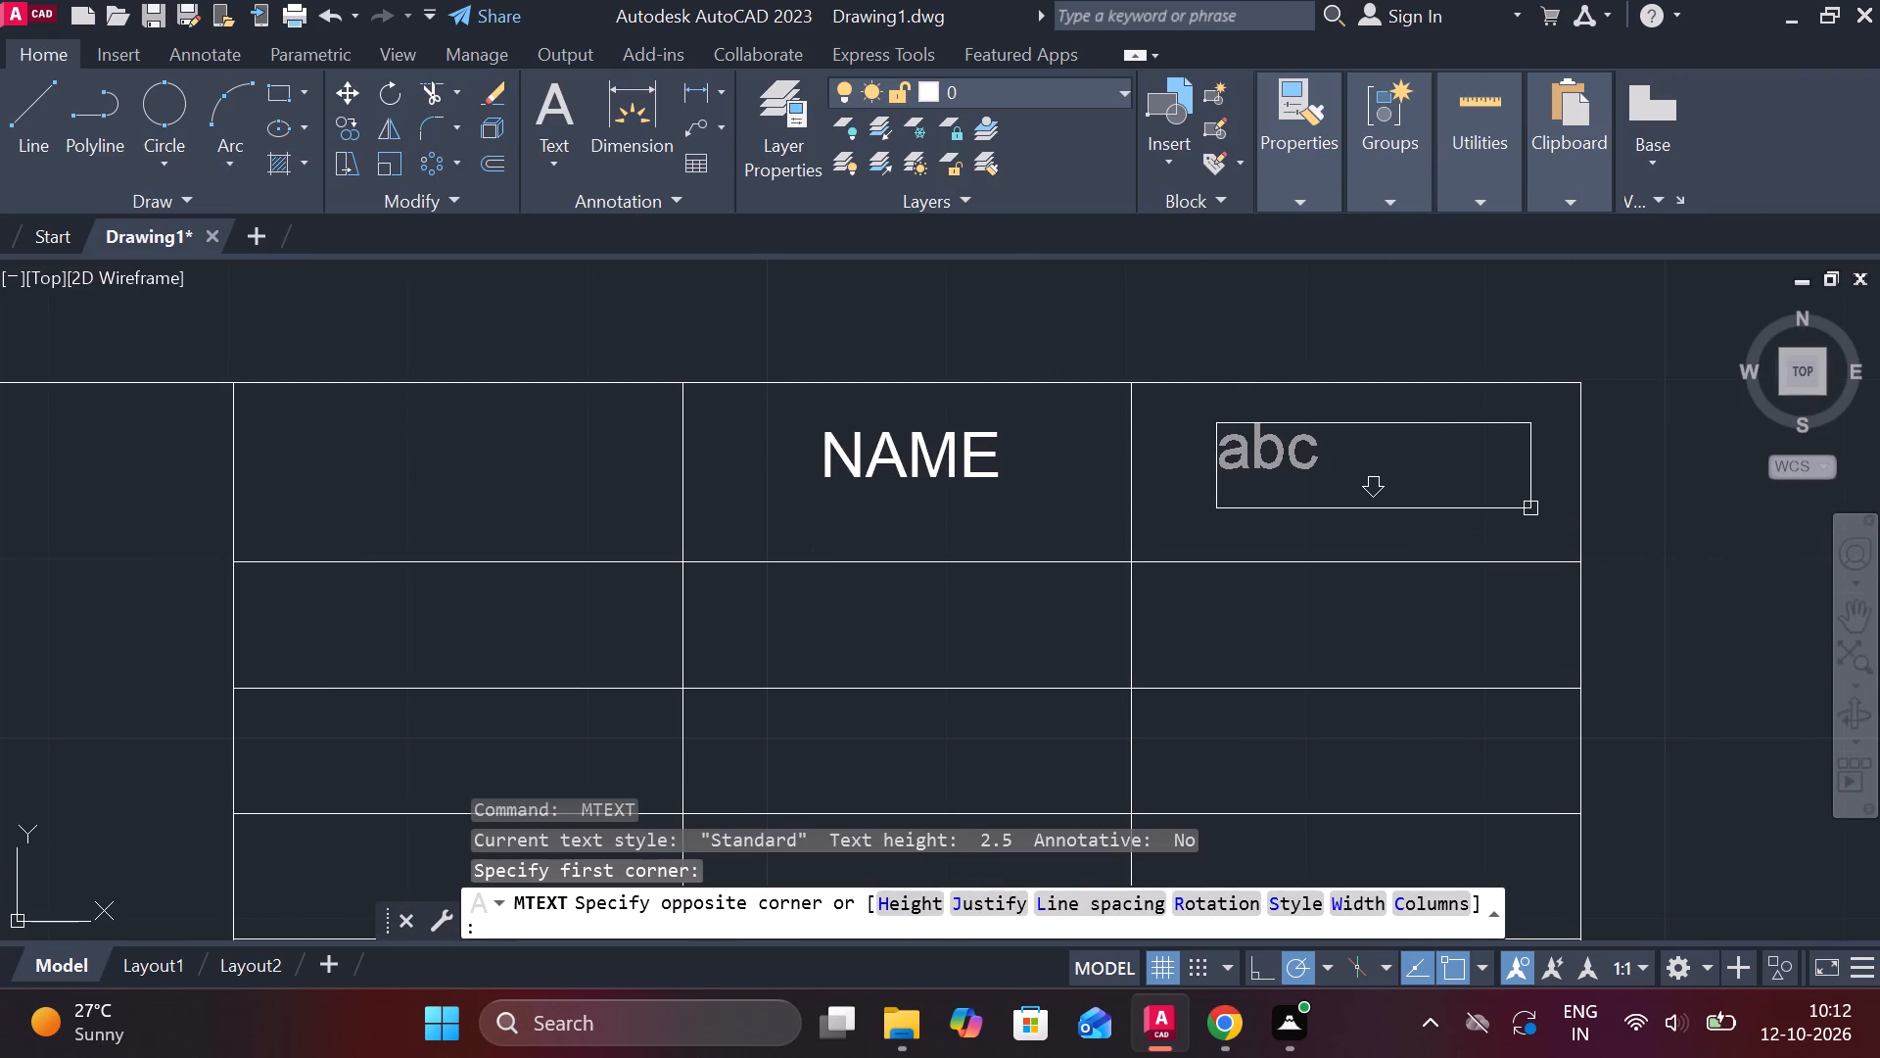
{"action": "left_click", "coordinate": [962, 160]}
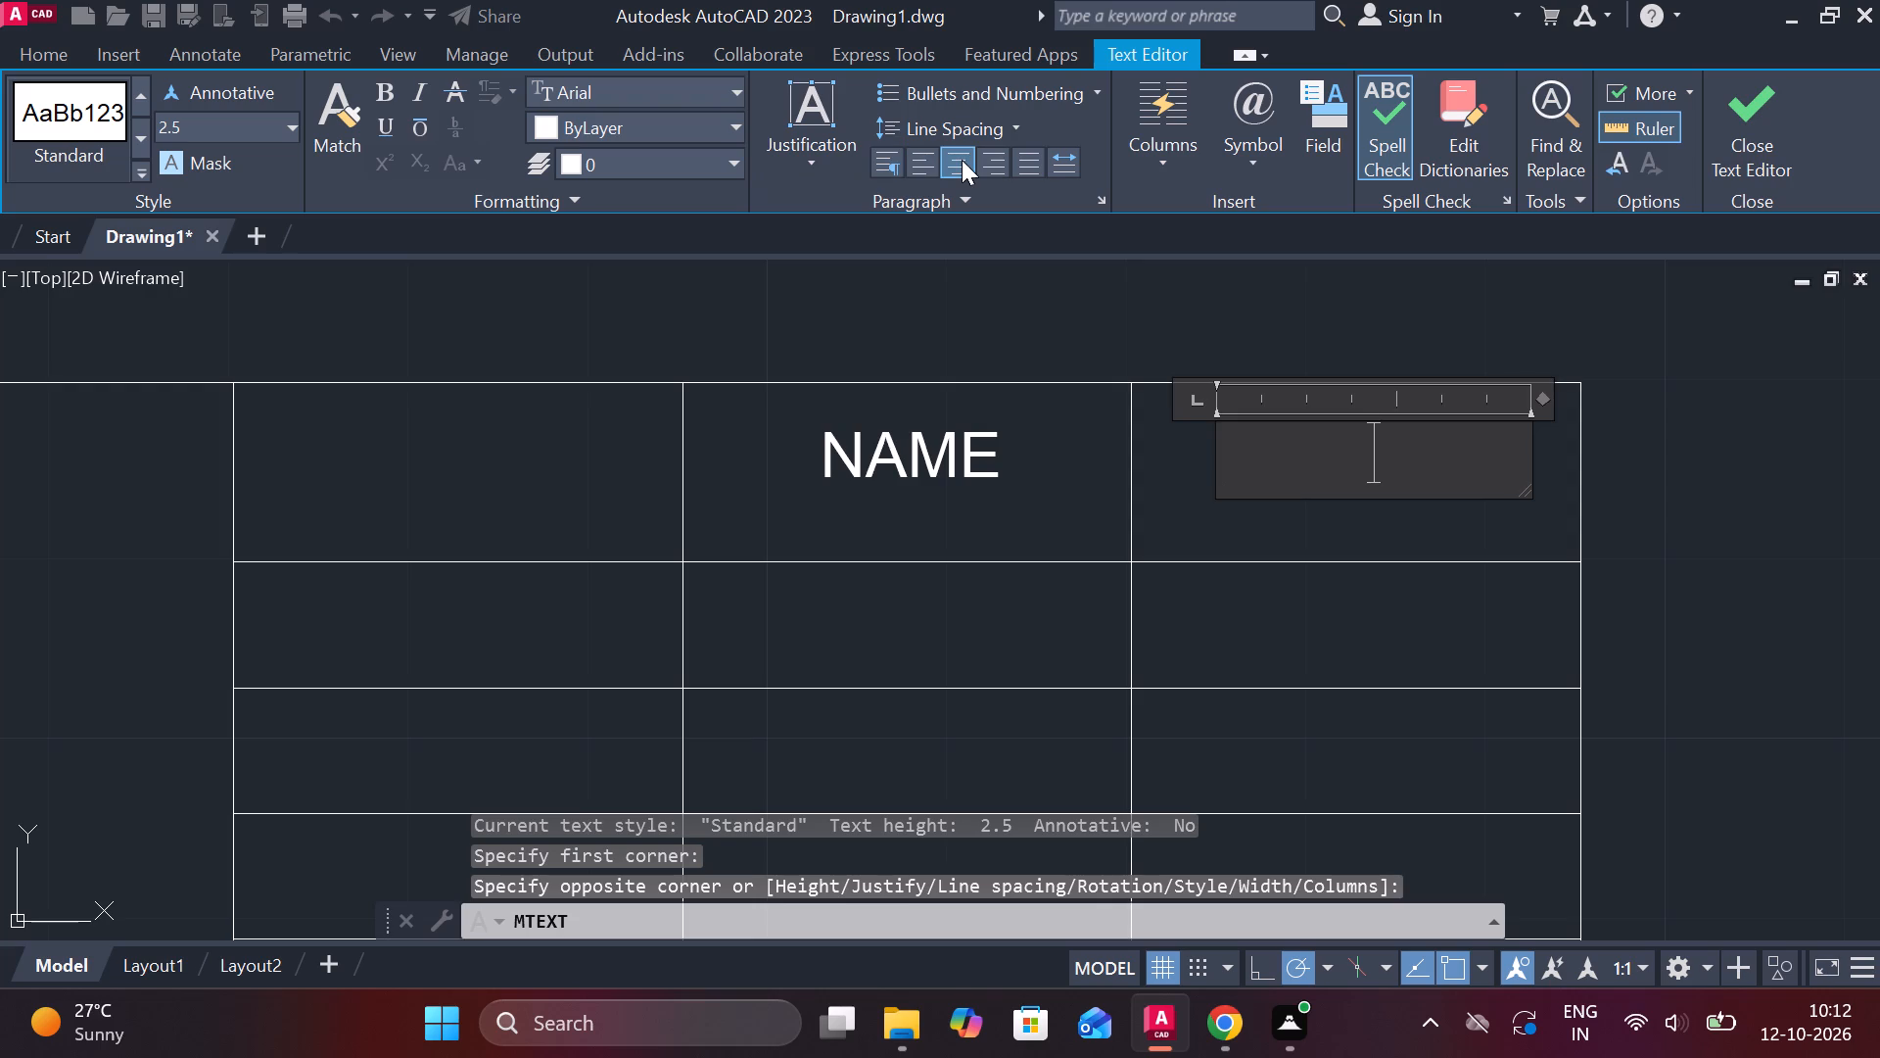
{"action": "type", "text": "DATE"}
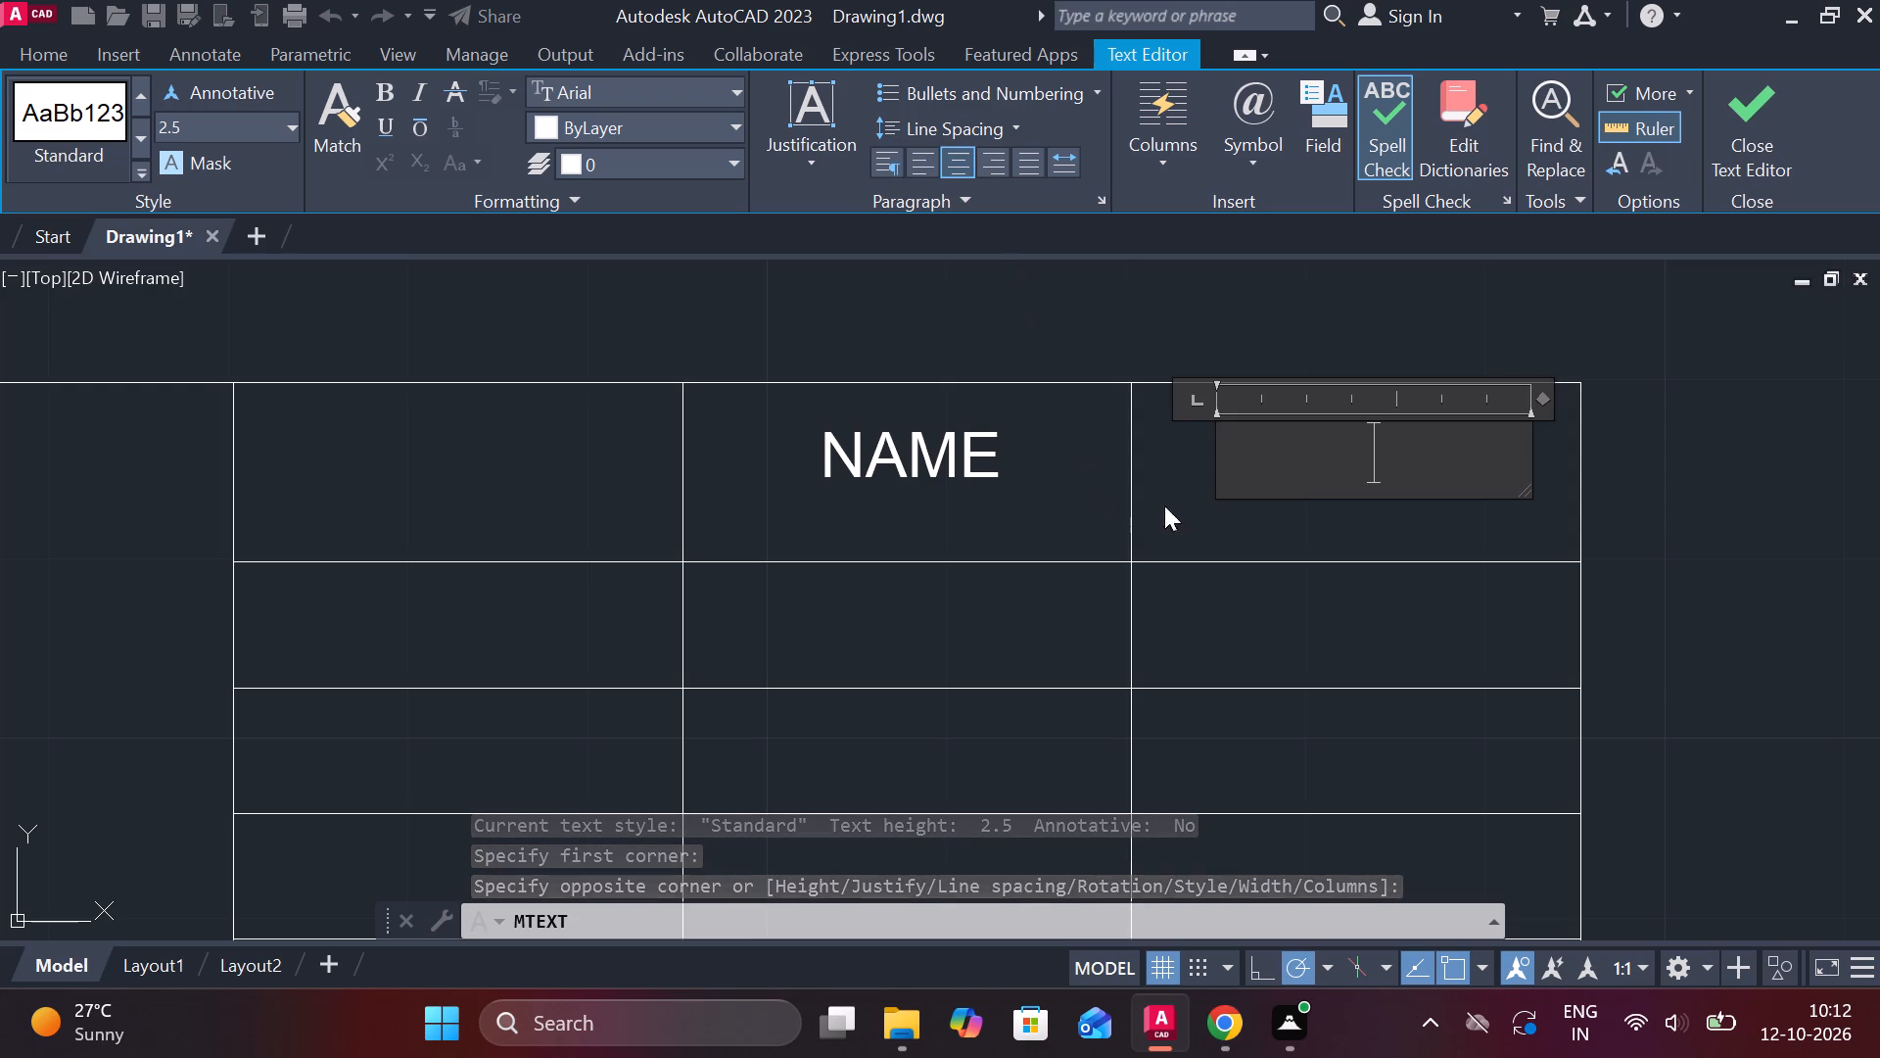
{"action": "type", "text": "DATE"}
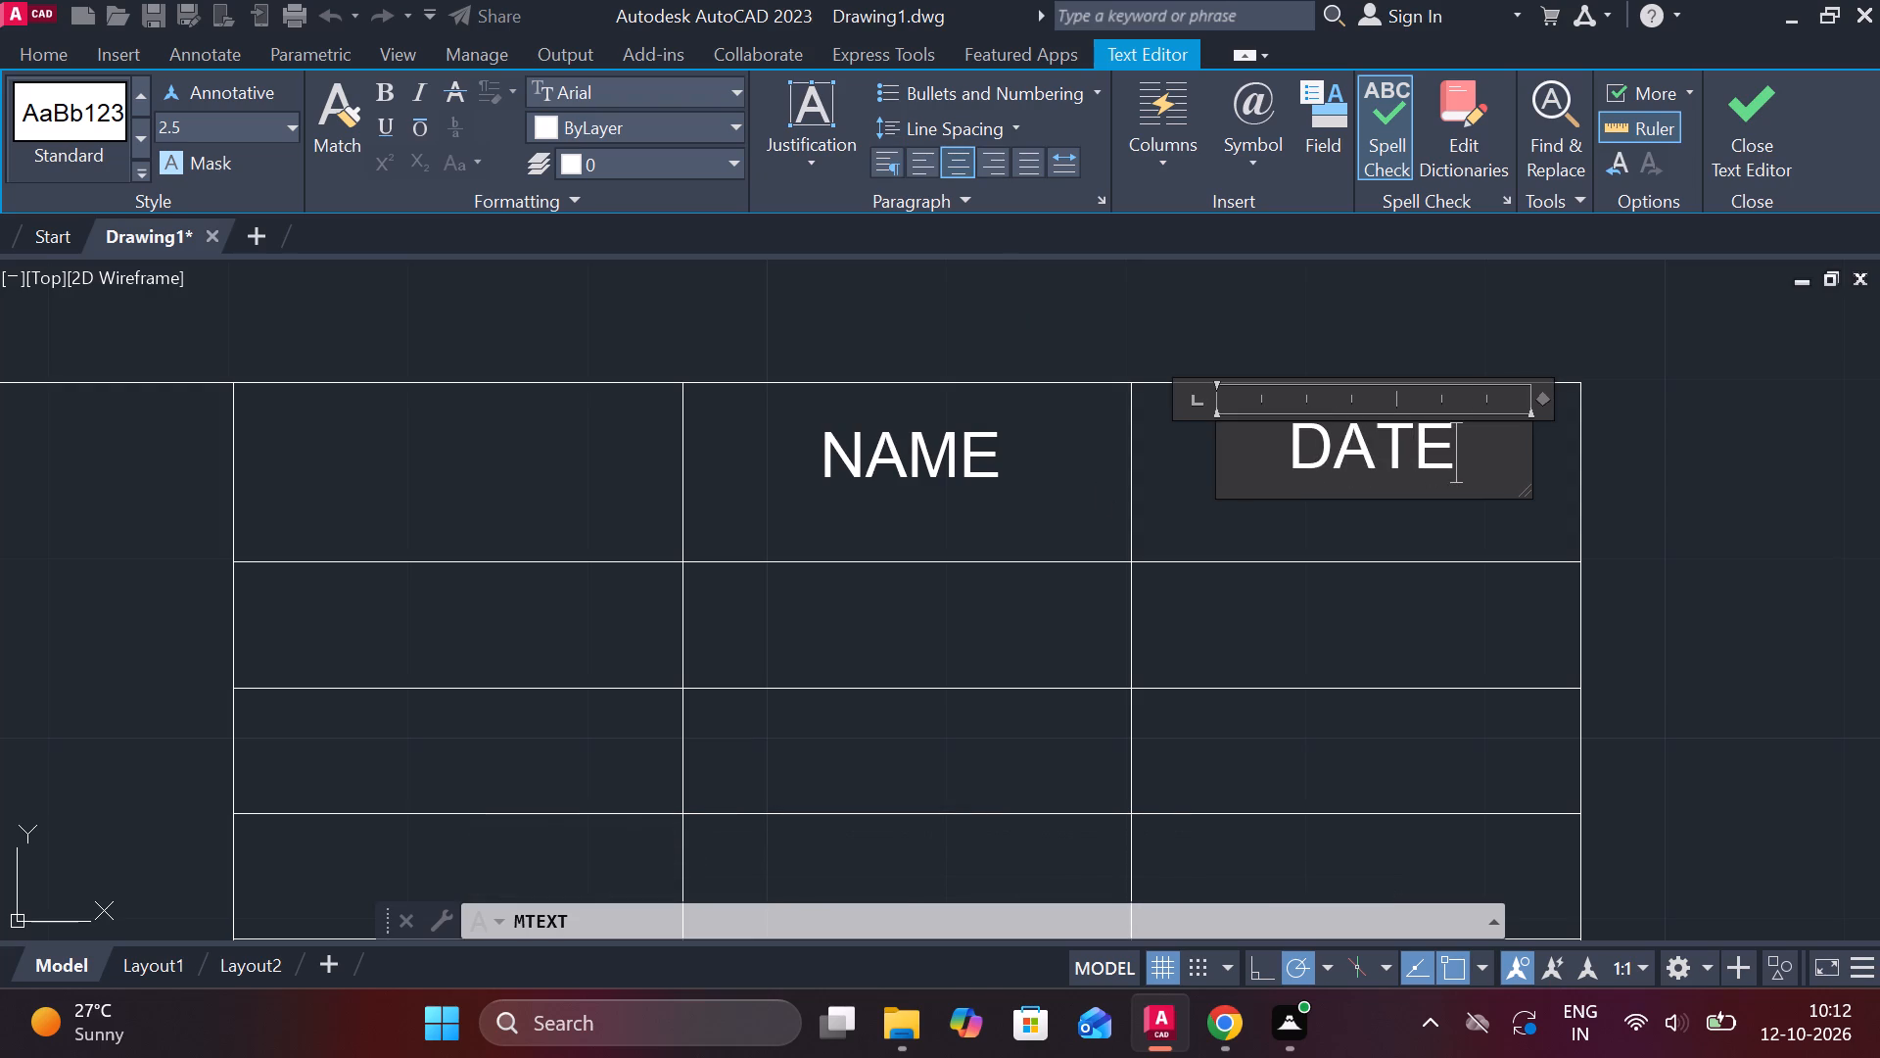
{"action": "left_click", "coordinate": [1742, 154]}
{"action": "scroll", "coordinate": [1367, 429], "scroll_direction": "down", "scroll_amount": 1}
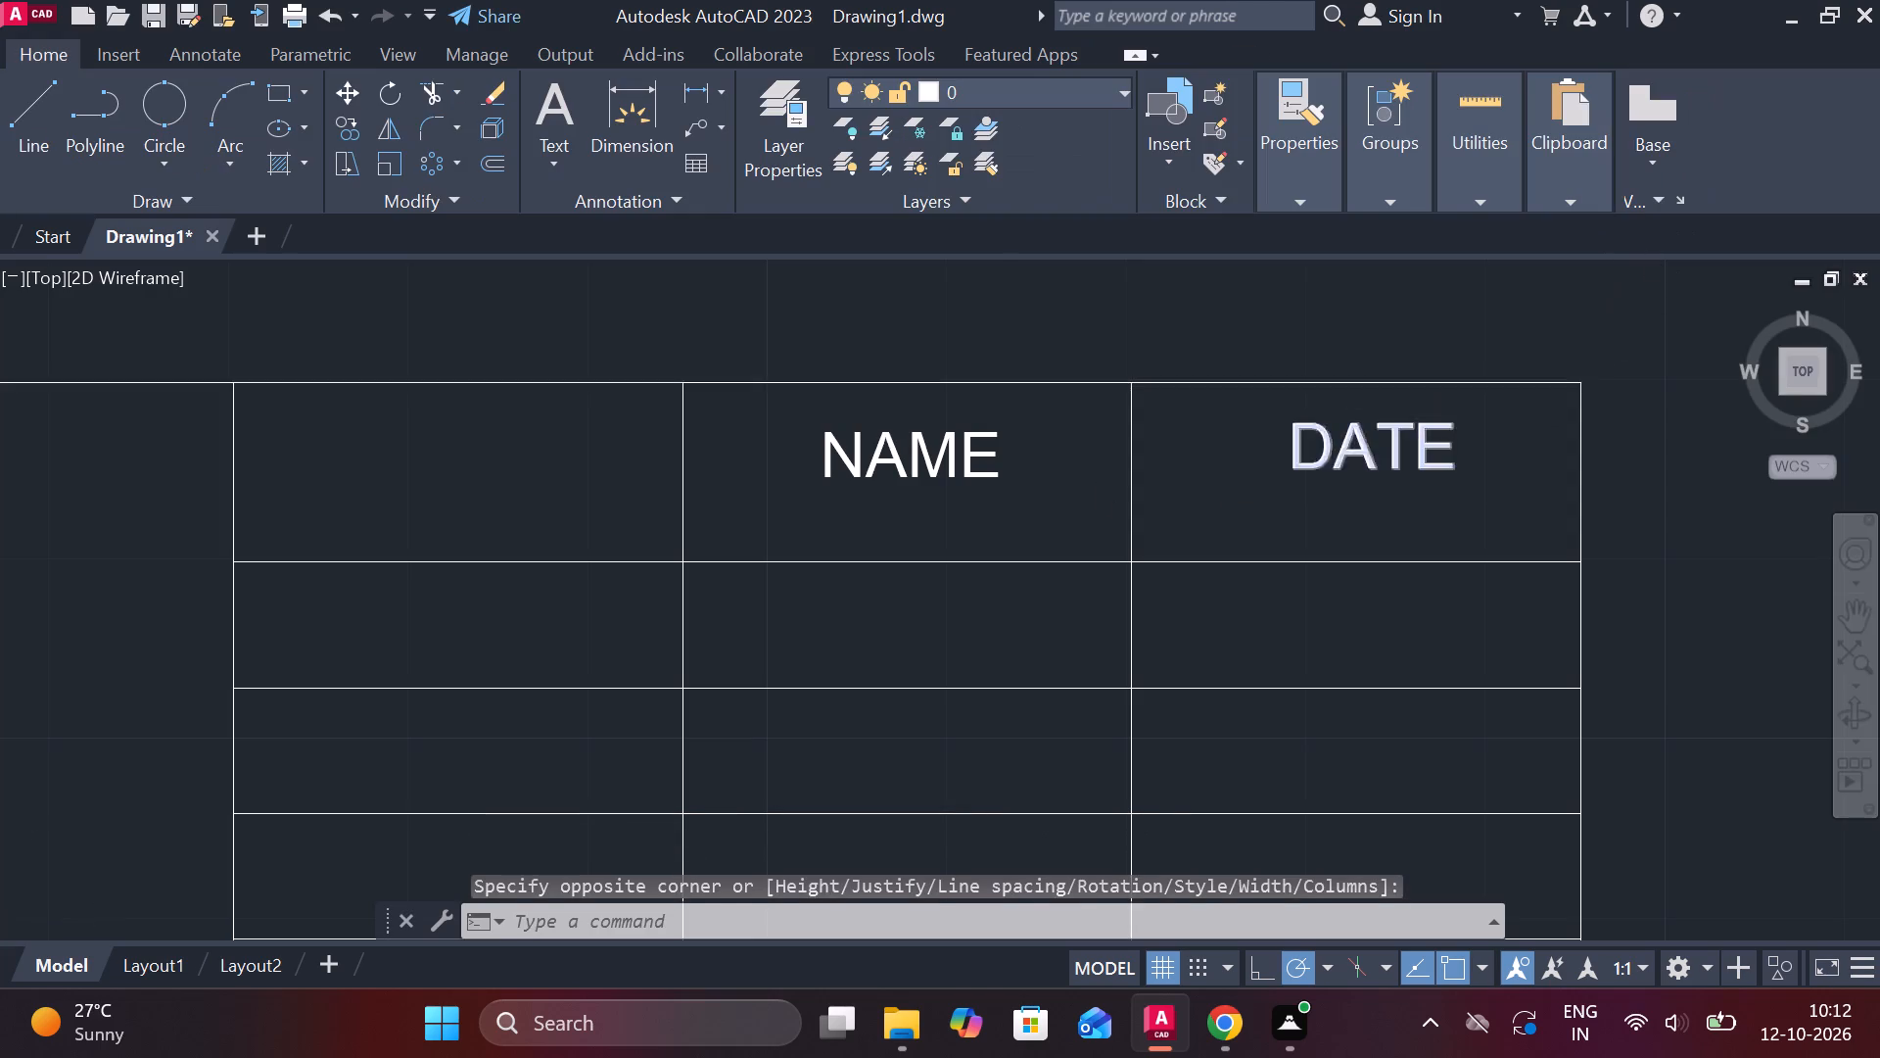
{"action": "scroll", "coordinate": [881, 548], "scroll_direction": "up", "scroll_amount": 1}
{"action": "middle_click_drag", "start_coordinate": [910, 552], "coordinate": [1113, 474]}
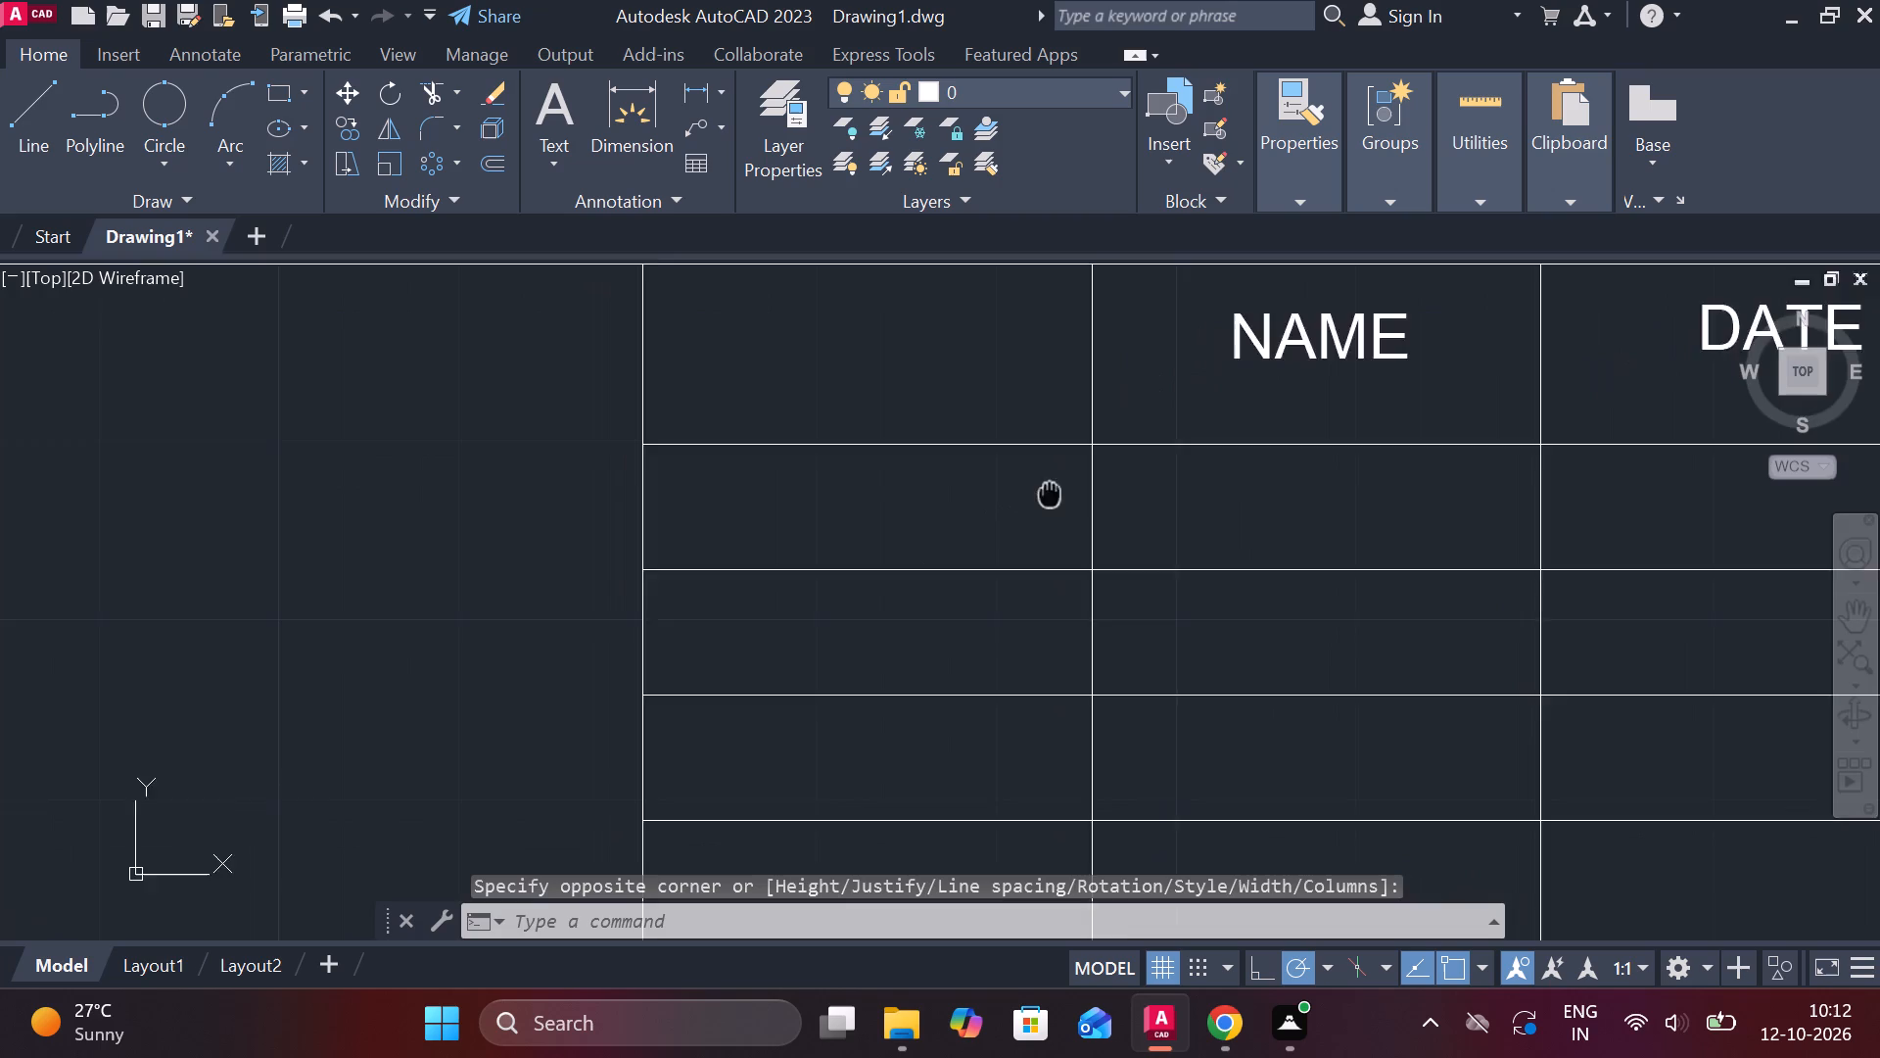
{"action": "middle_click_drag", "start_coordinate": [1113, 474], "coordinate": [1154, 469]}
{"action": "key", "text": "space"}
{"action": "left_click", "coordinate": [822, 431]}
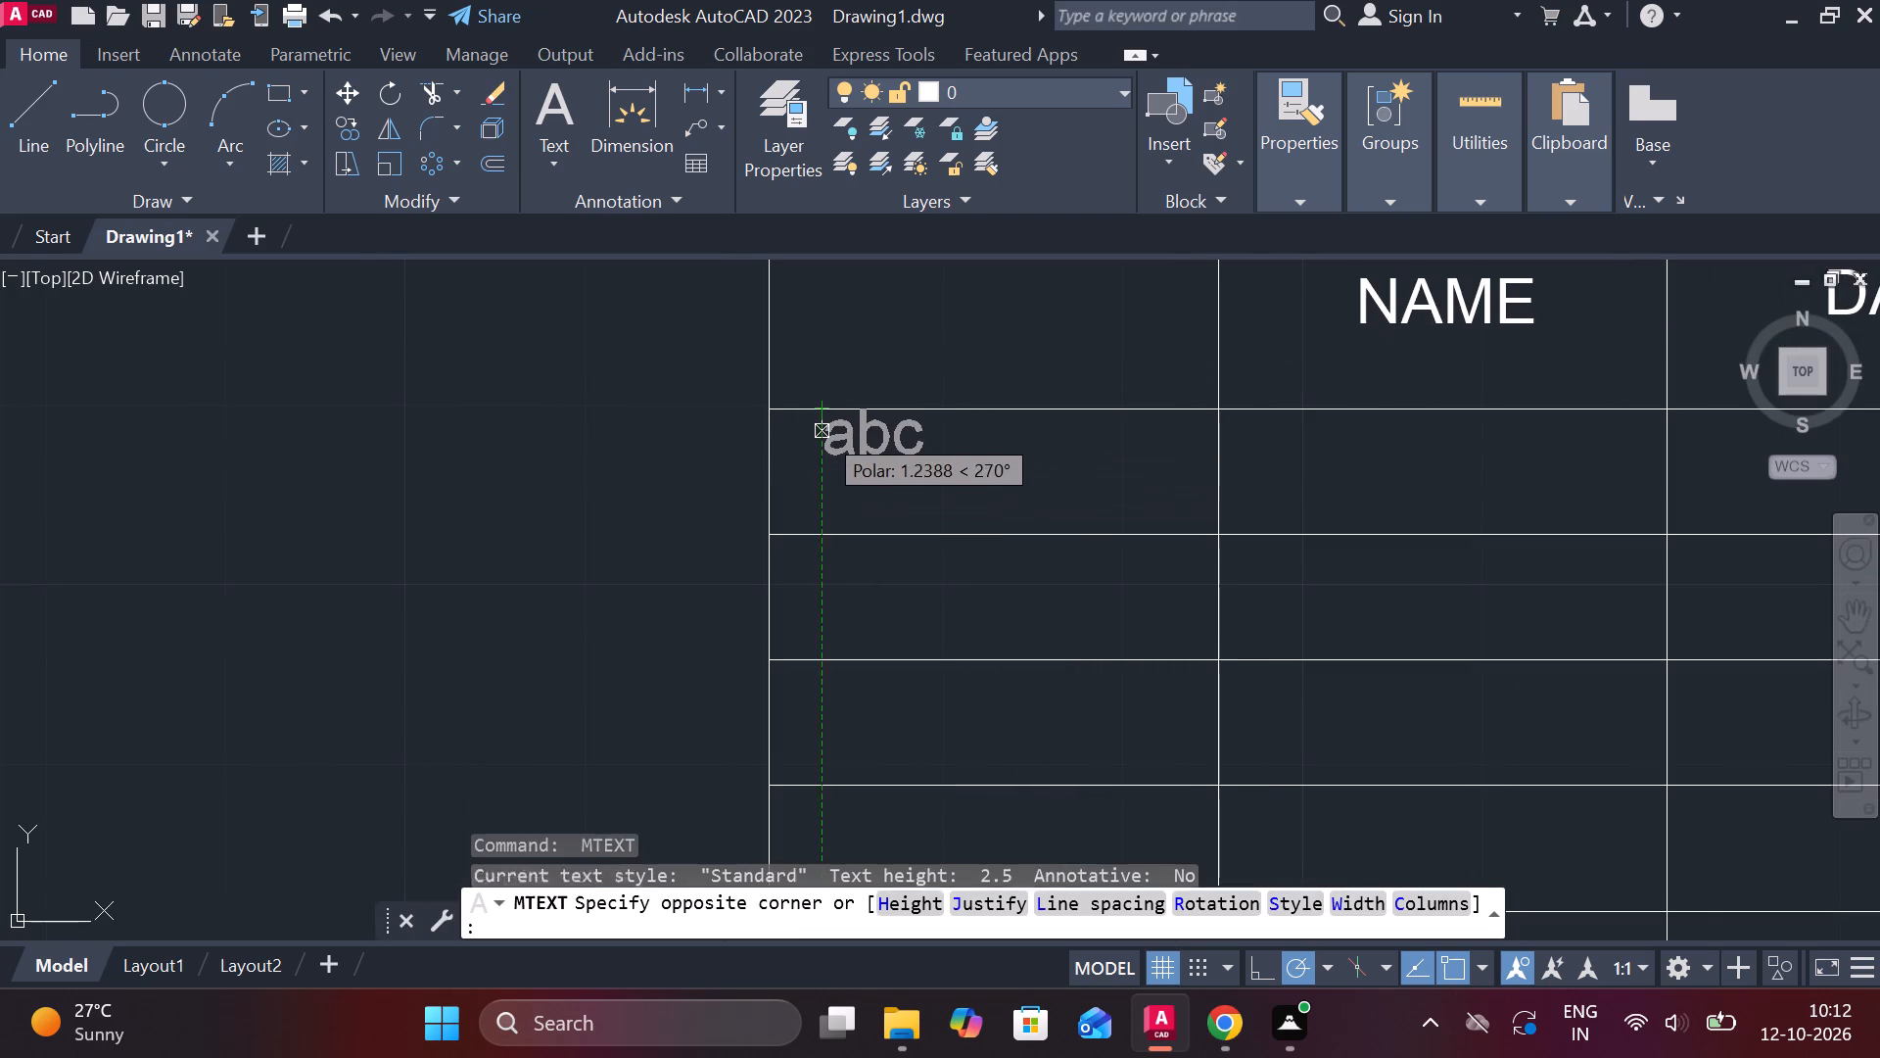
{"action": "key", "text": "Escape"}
Add centred multiline text DESIGNED in the left column's second row, diagonally below-left of the NAME cell.
{"action": "scroll", "coordinate": [866, 451], "scroll_direction": "up", "scroll_amount": 2}
{"action": "key", "text": "space"}
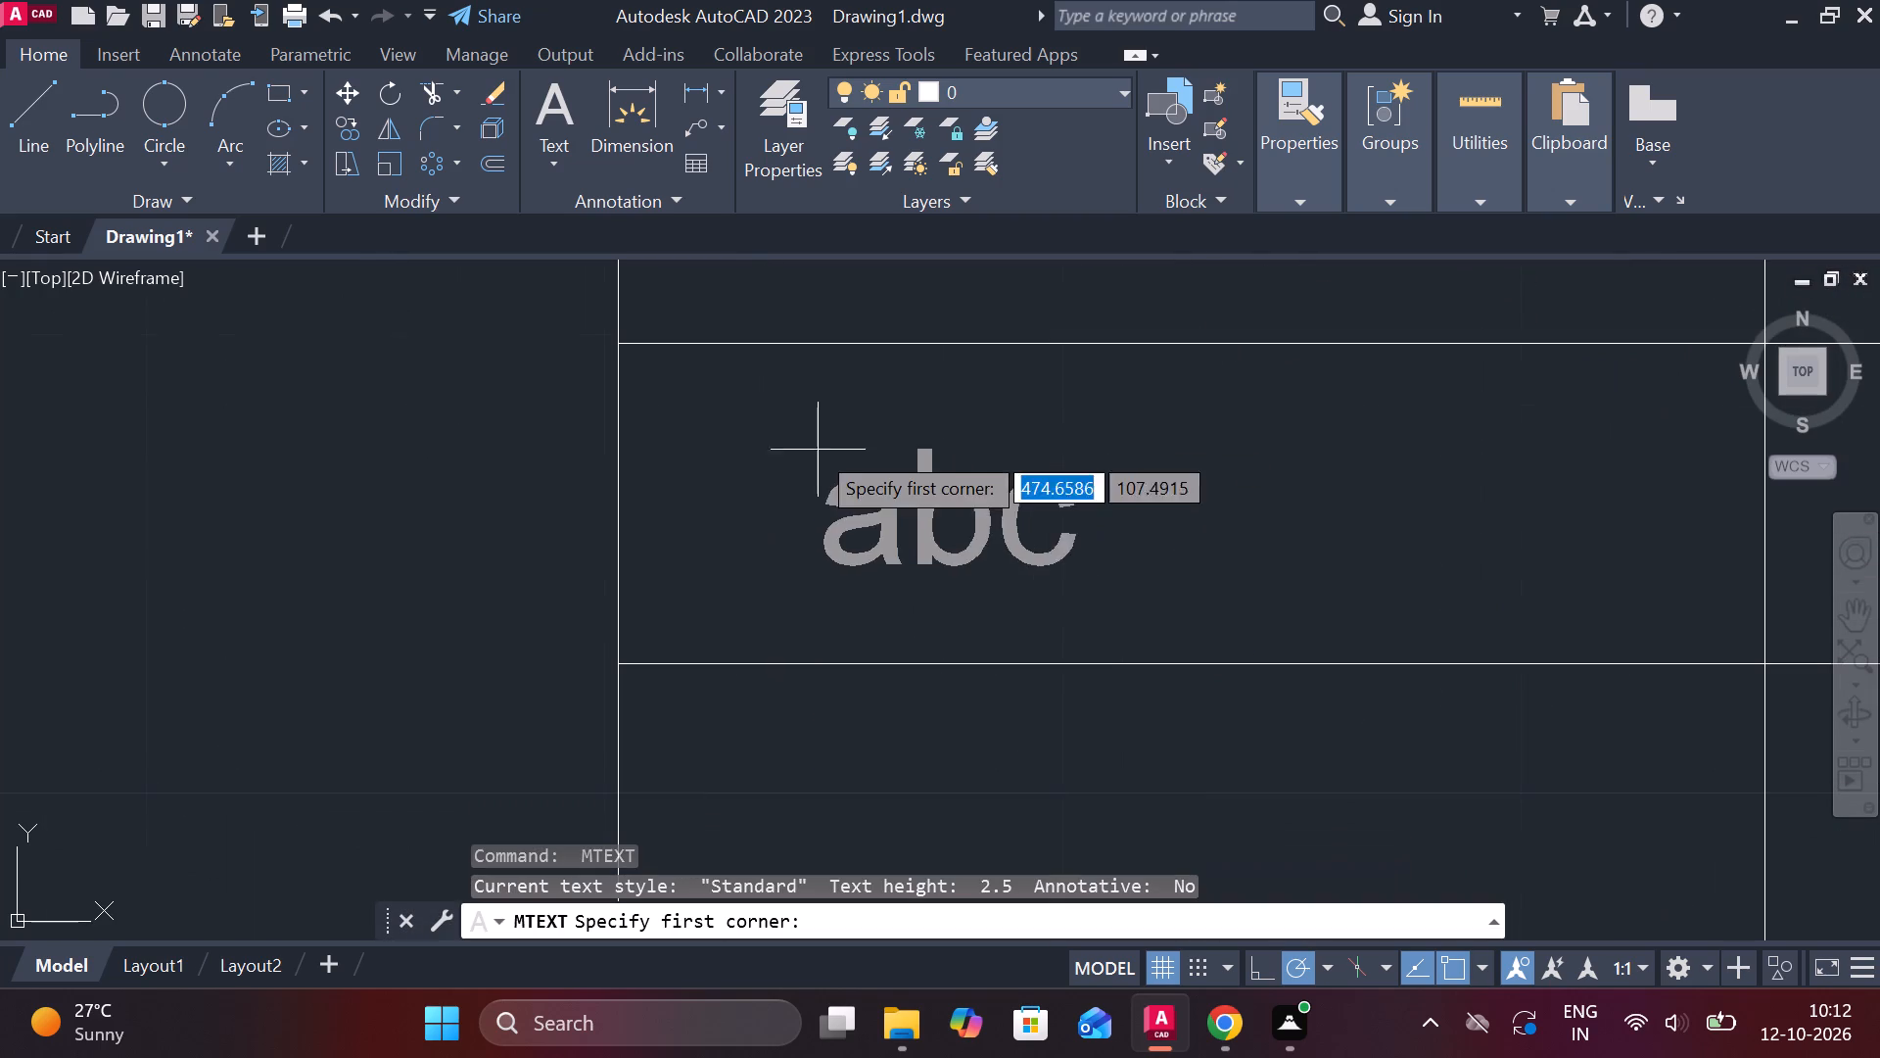
{"action": "left_click", "coordinate": [761, 403]}
{"action": "left_click", "coordinate": [1564, 583]}
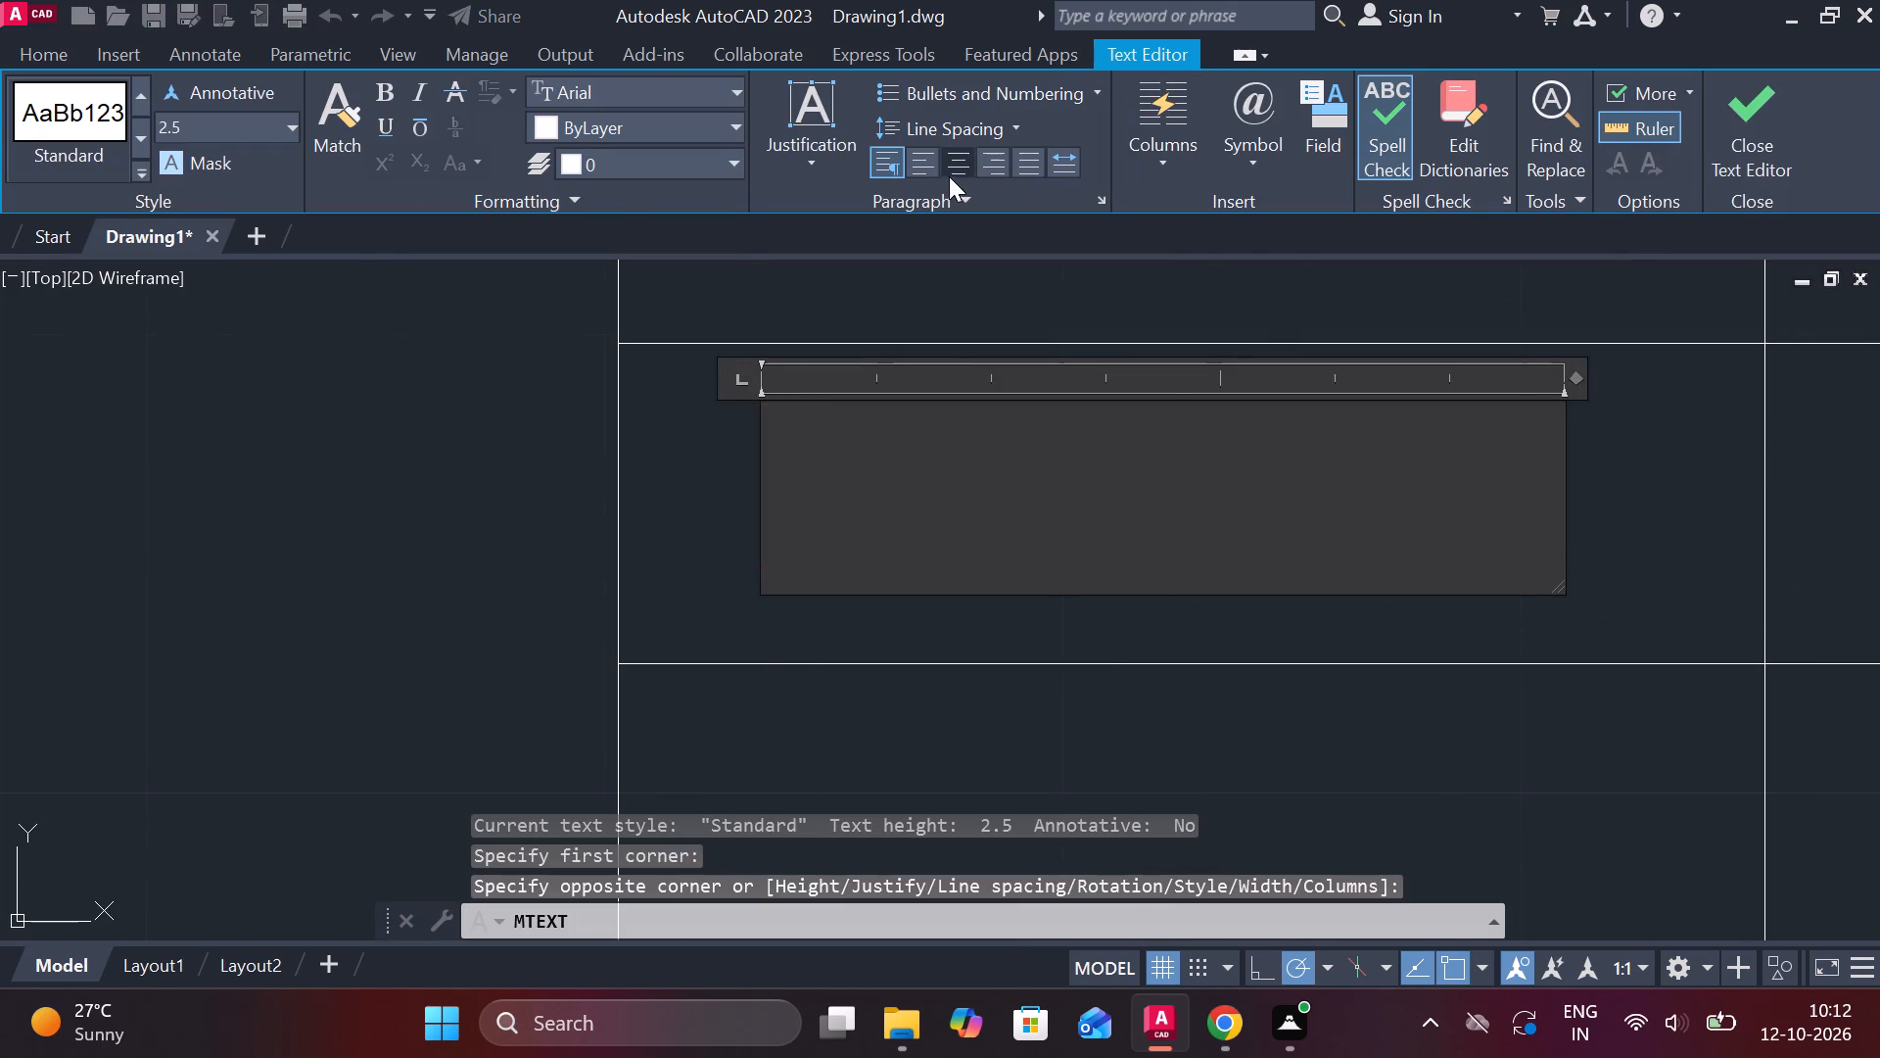
{"action": "left_click", "coordinate": [951, 171]}
{"action": "type", "text": "DESIGNED"}
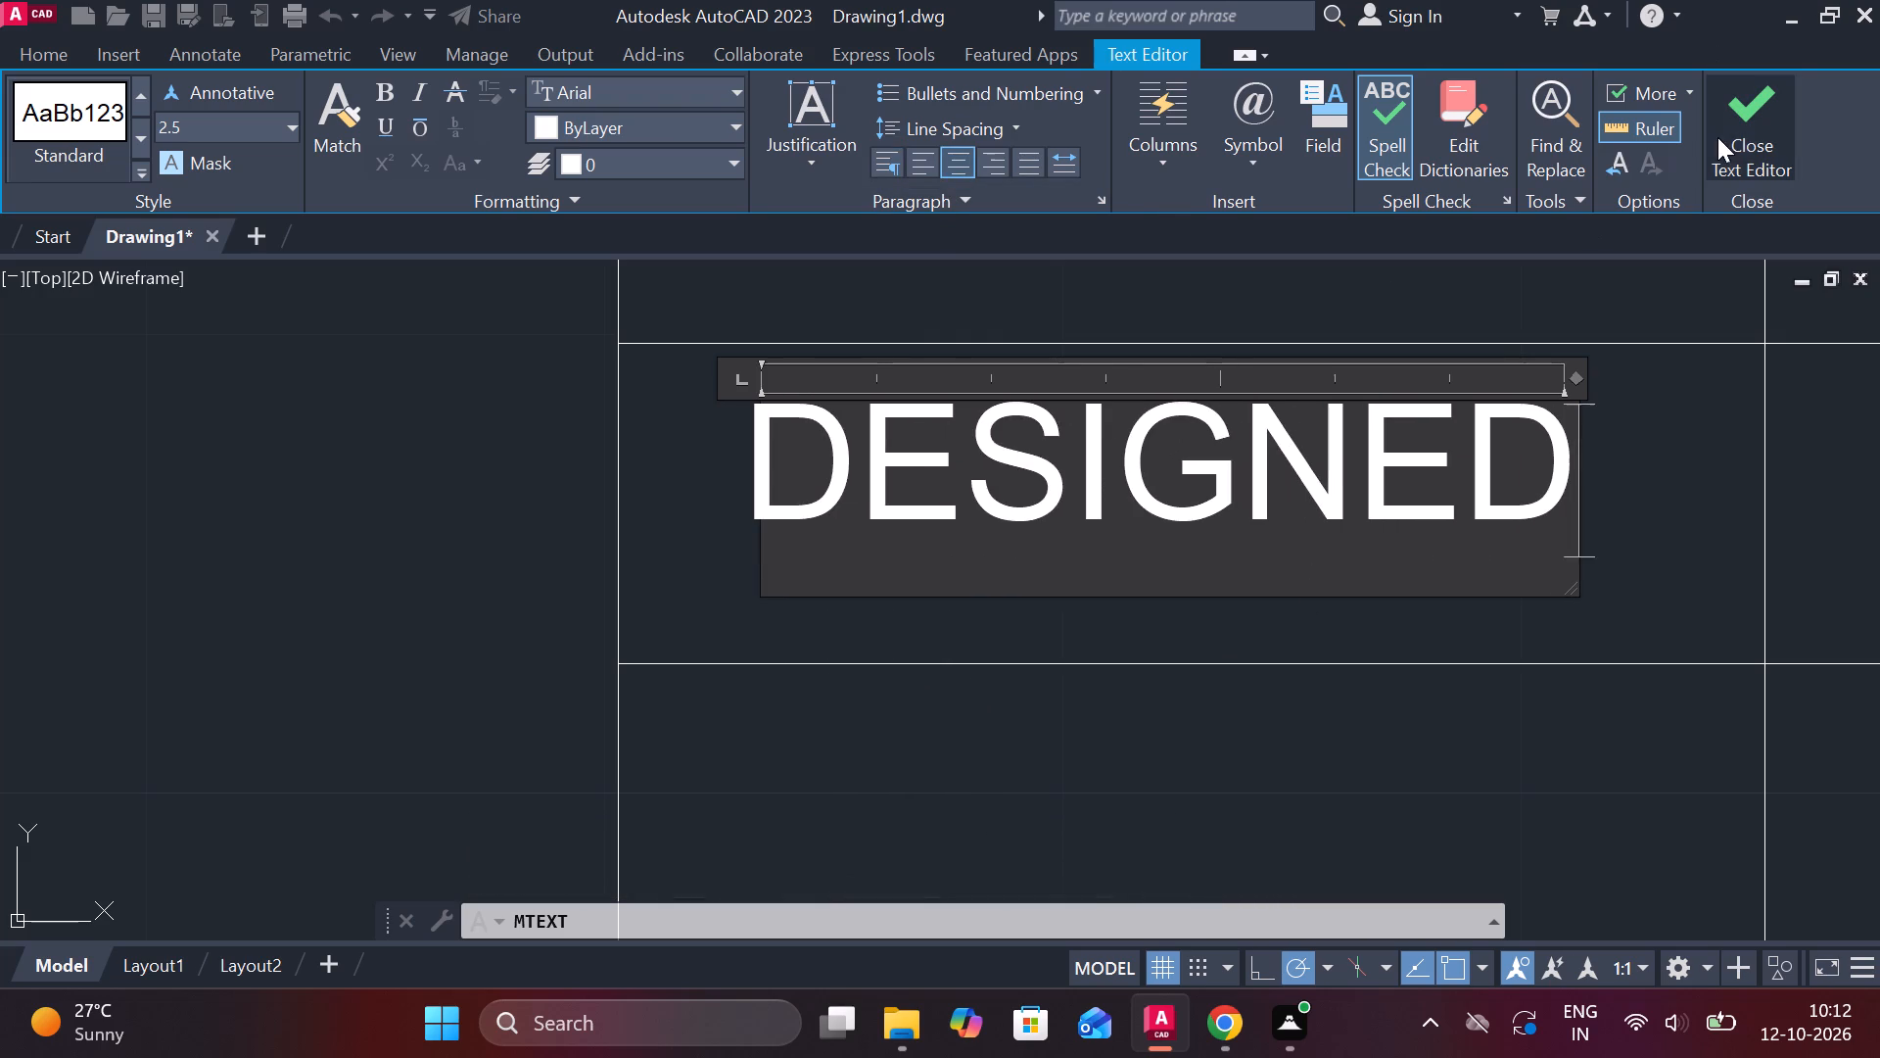
{"action": "left_click", "coordinate": [1737, 130]}
Add centred multiline text DRAWN in the left-column cell directly below DESIGNED.
{"action": "scroll", "coordinate": [1417, 504], "scroll_direction": "down", "scroll_amount": 1}
{"action": "middle_click_drag", "start_coordinate": [1324, 606], "coordinate": [1198, 444]}
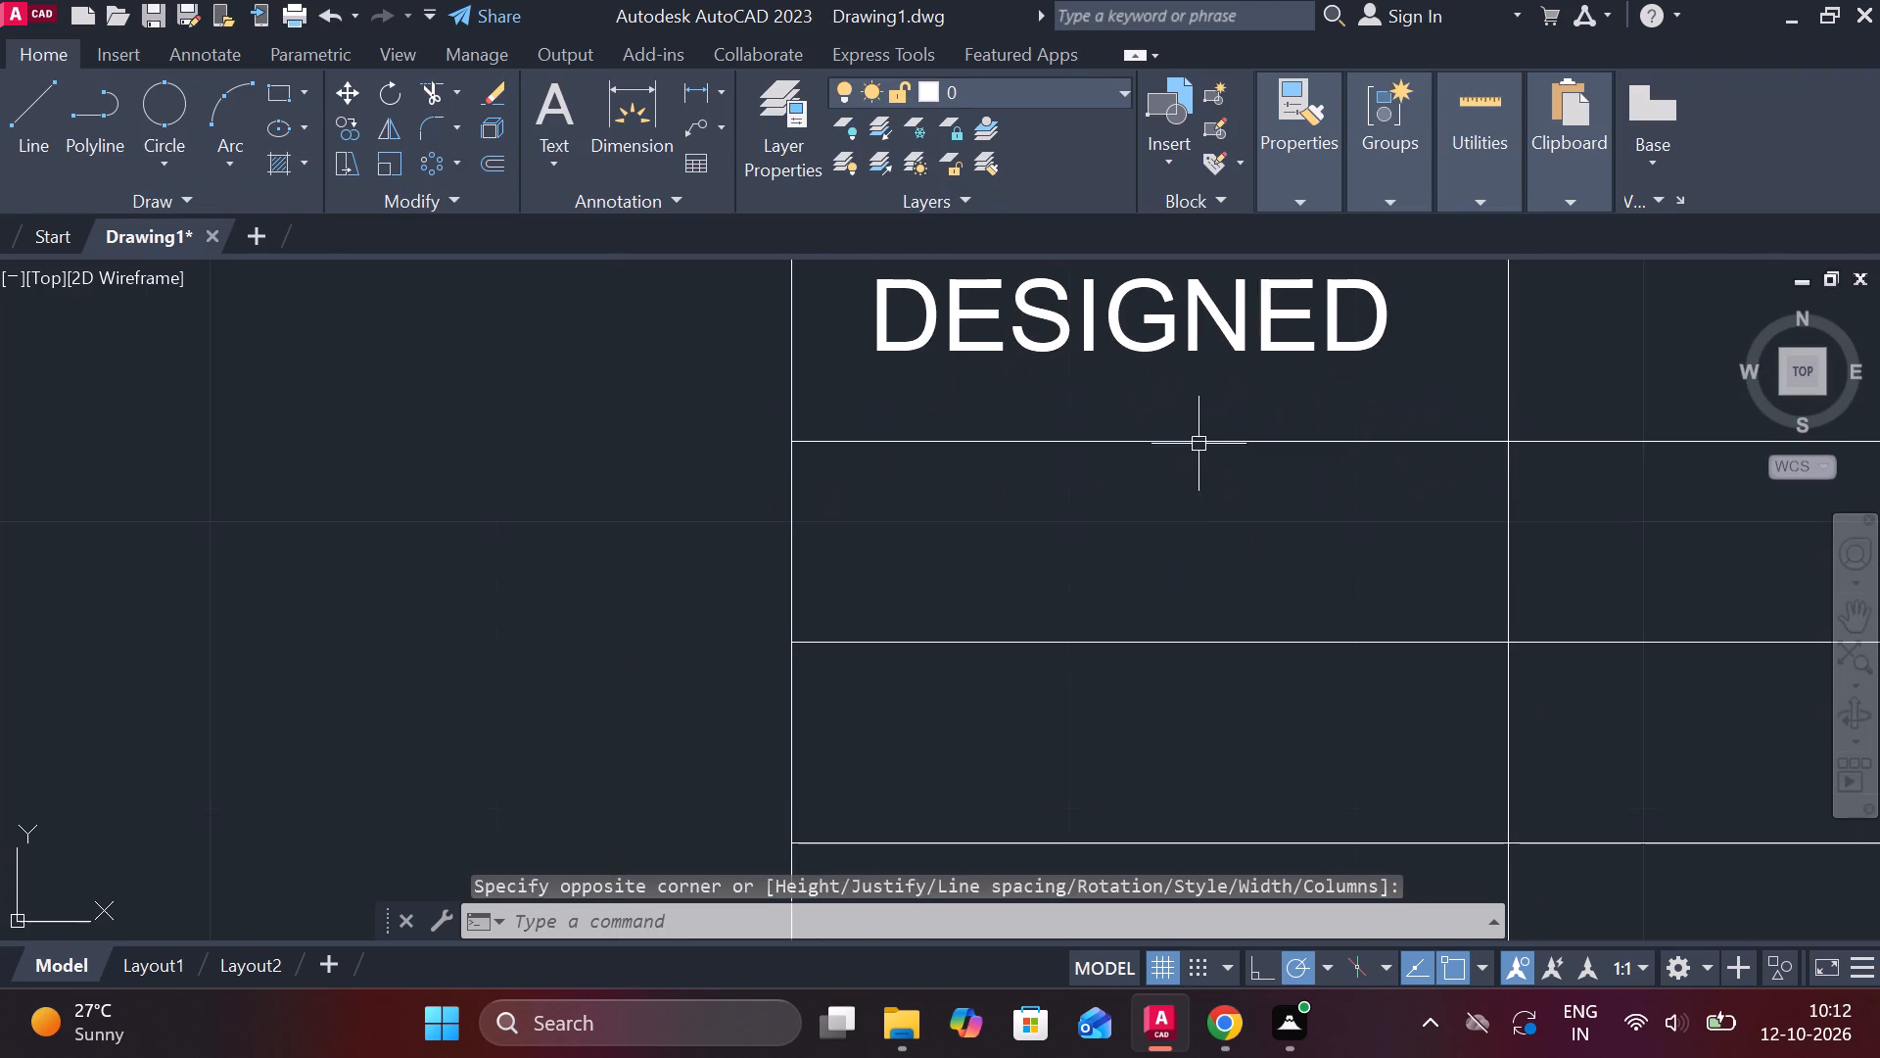
{"action": "key", "text": "space"}
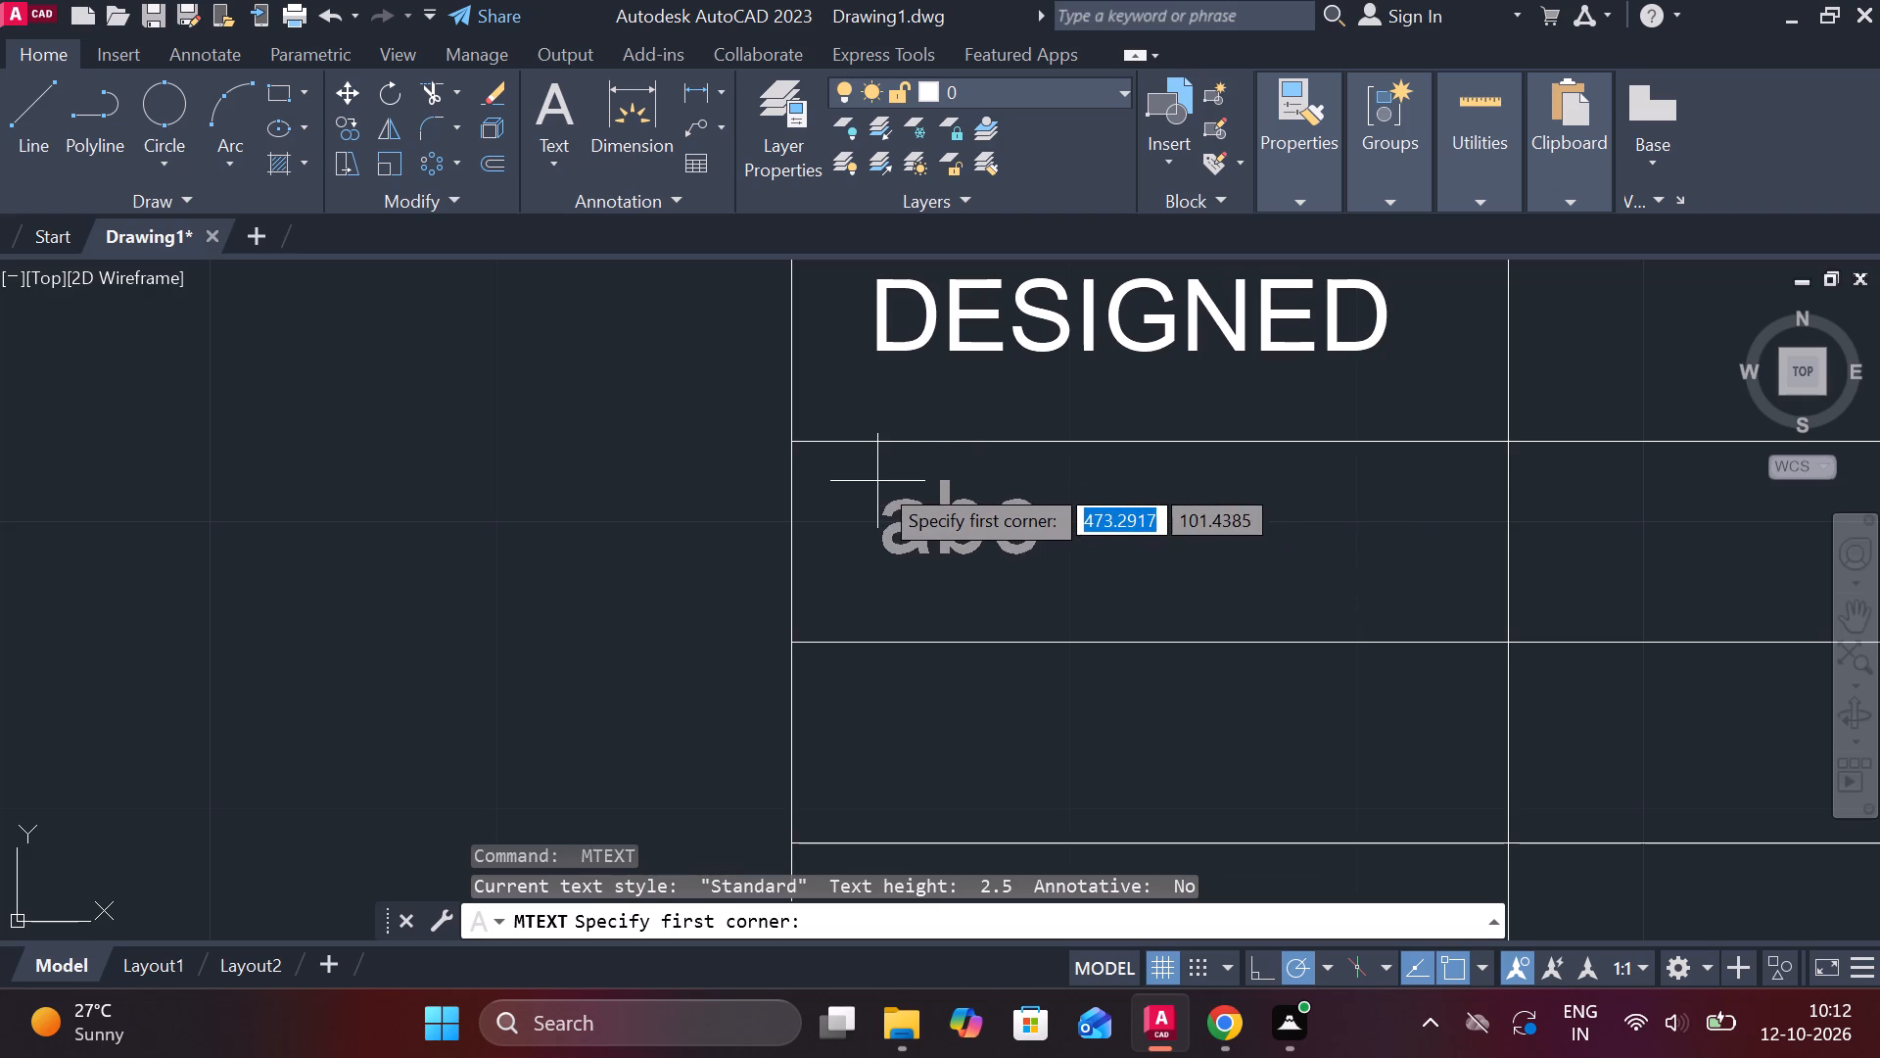
{"action": "left_click", "coordinate": [877, 481]}
{"action": "left_click", "coordinate": [1403, 600]}
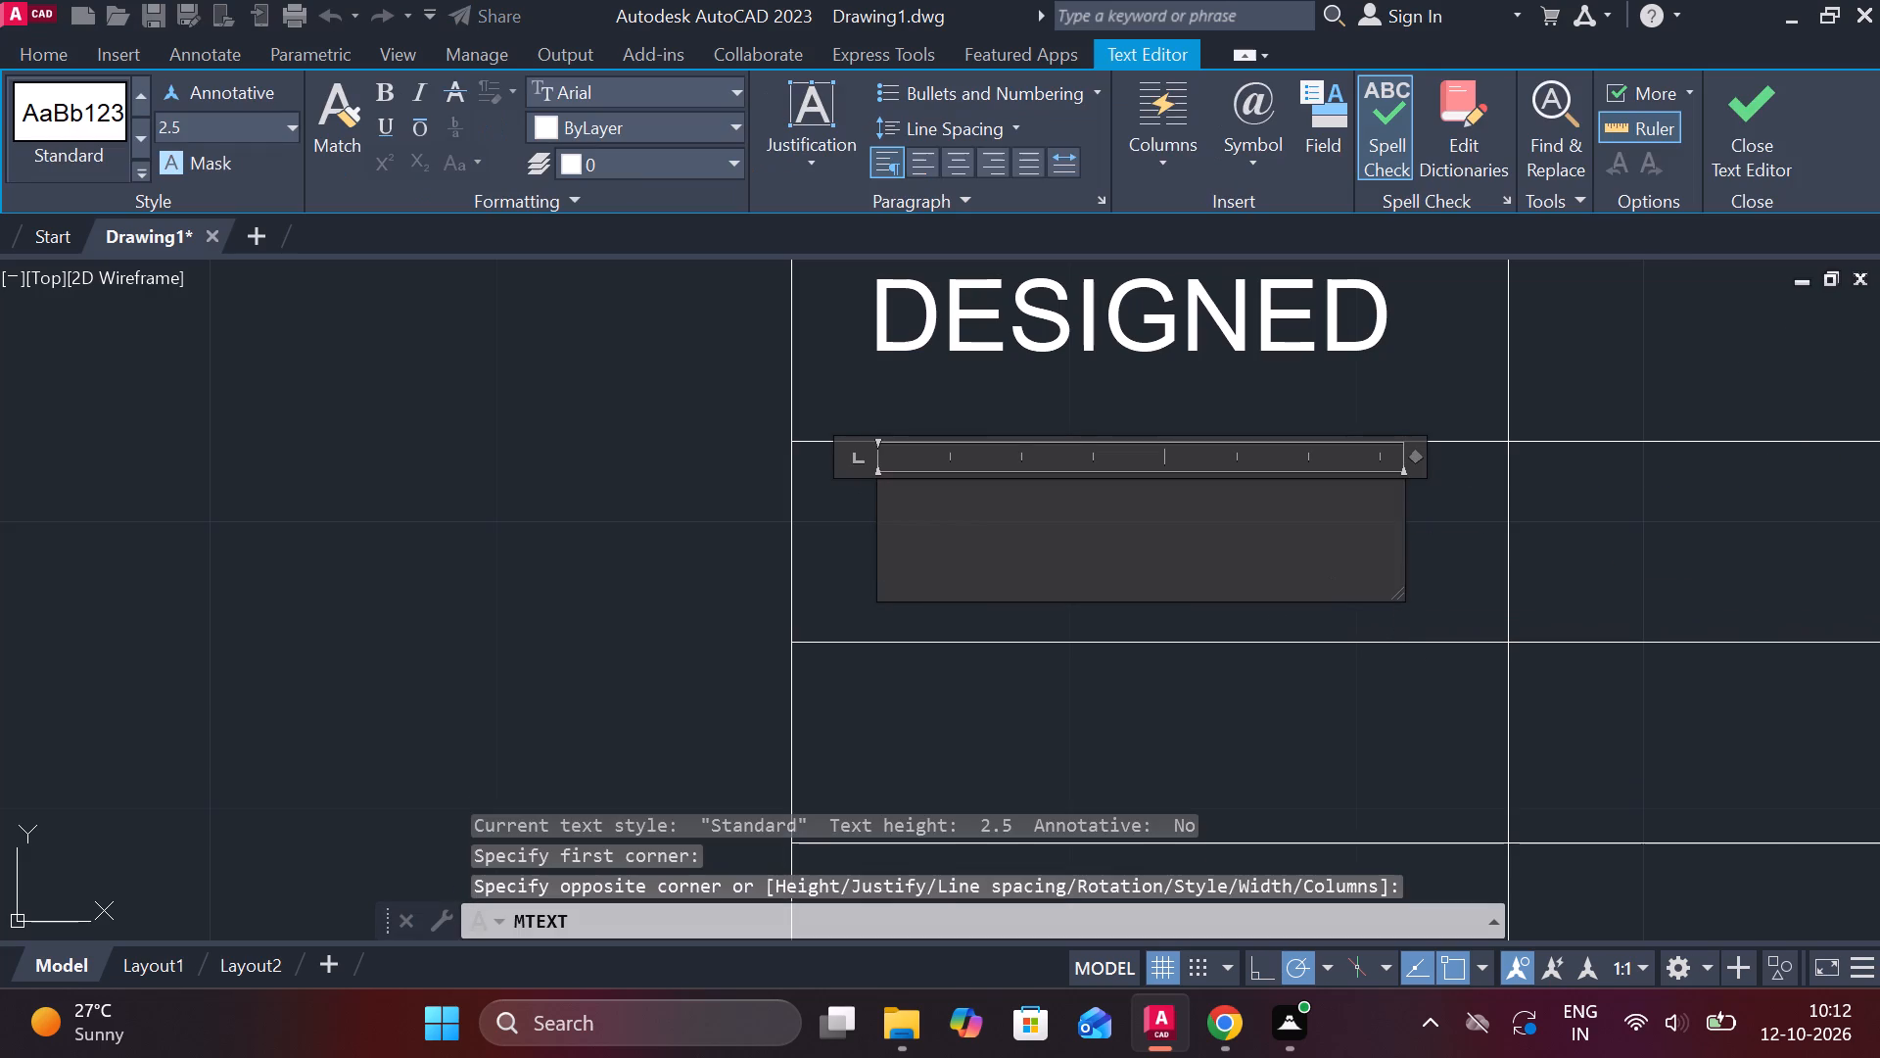
{"action": "left_click", "coordinate": [955, 162]}
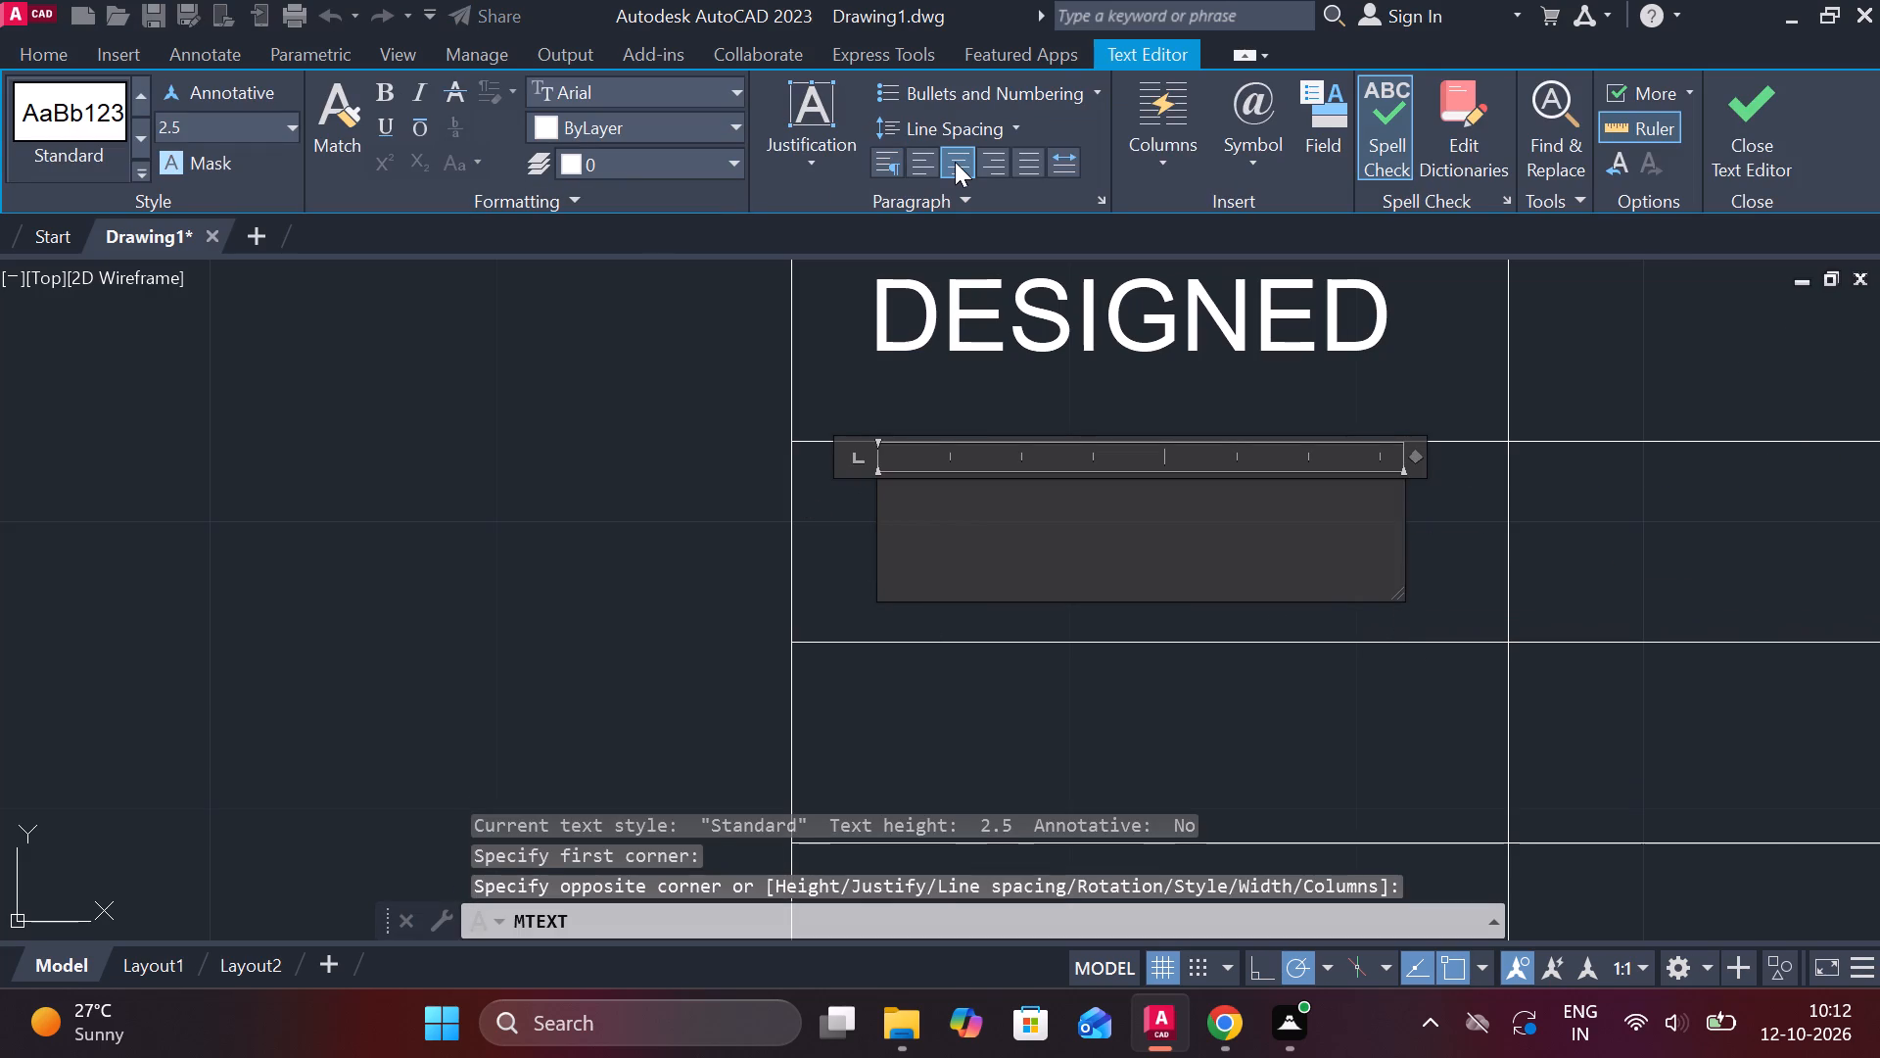
{"action": "key", "text": "d"}
{"action": "type", "text": "RAWN"}
{"action": "type", "text": "DRAWN"}
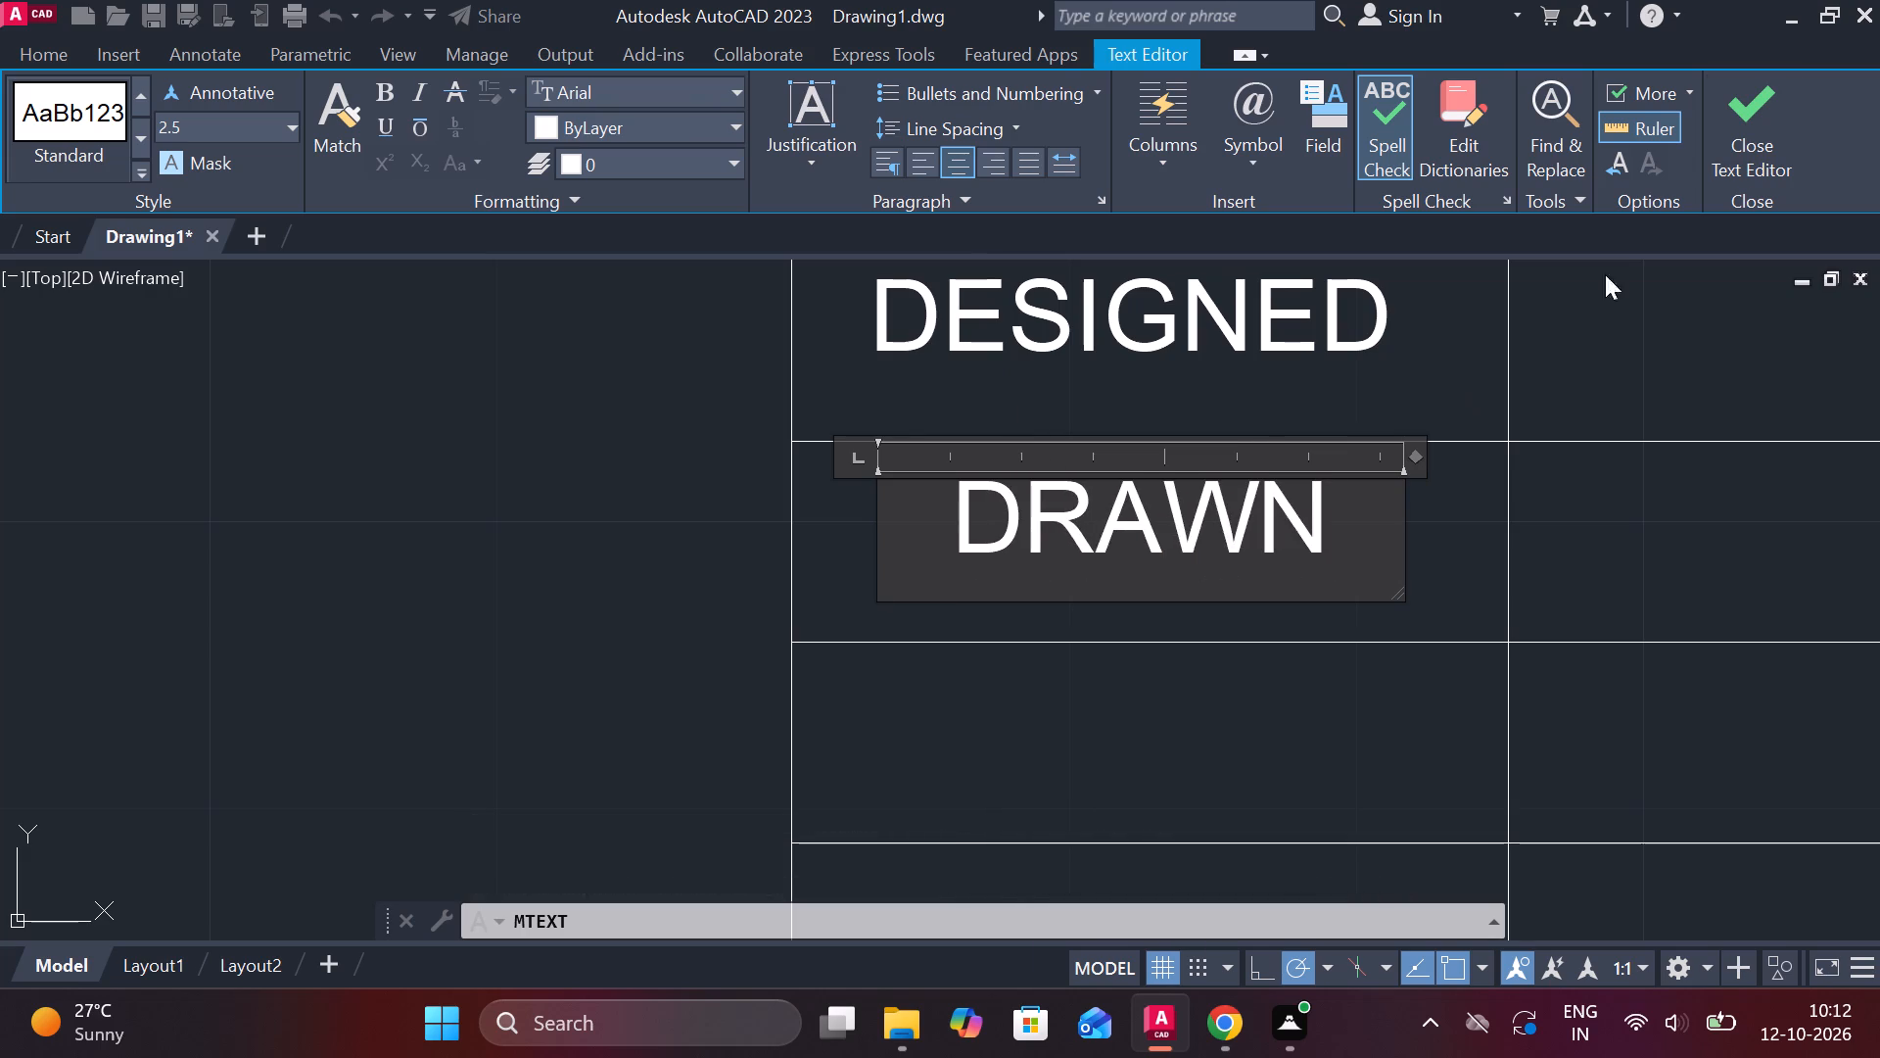
{"action": "left_click", "coordinate": [1761, 142]}
Add centred multiline text CHECKED in the left-column cell directly below DRAWN.
{"action": "scroll", "coordinate": [1192, 580], "scroll_direction": "down", "scroll_amount": 2}
{"action": "middle_click_drag", "start_coordinate": [1118, 668], "coordinate": [1113, 616]}
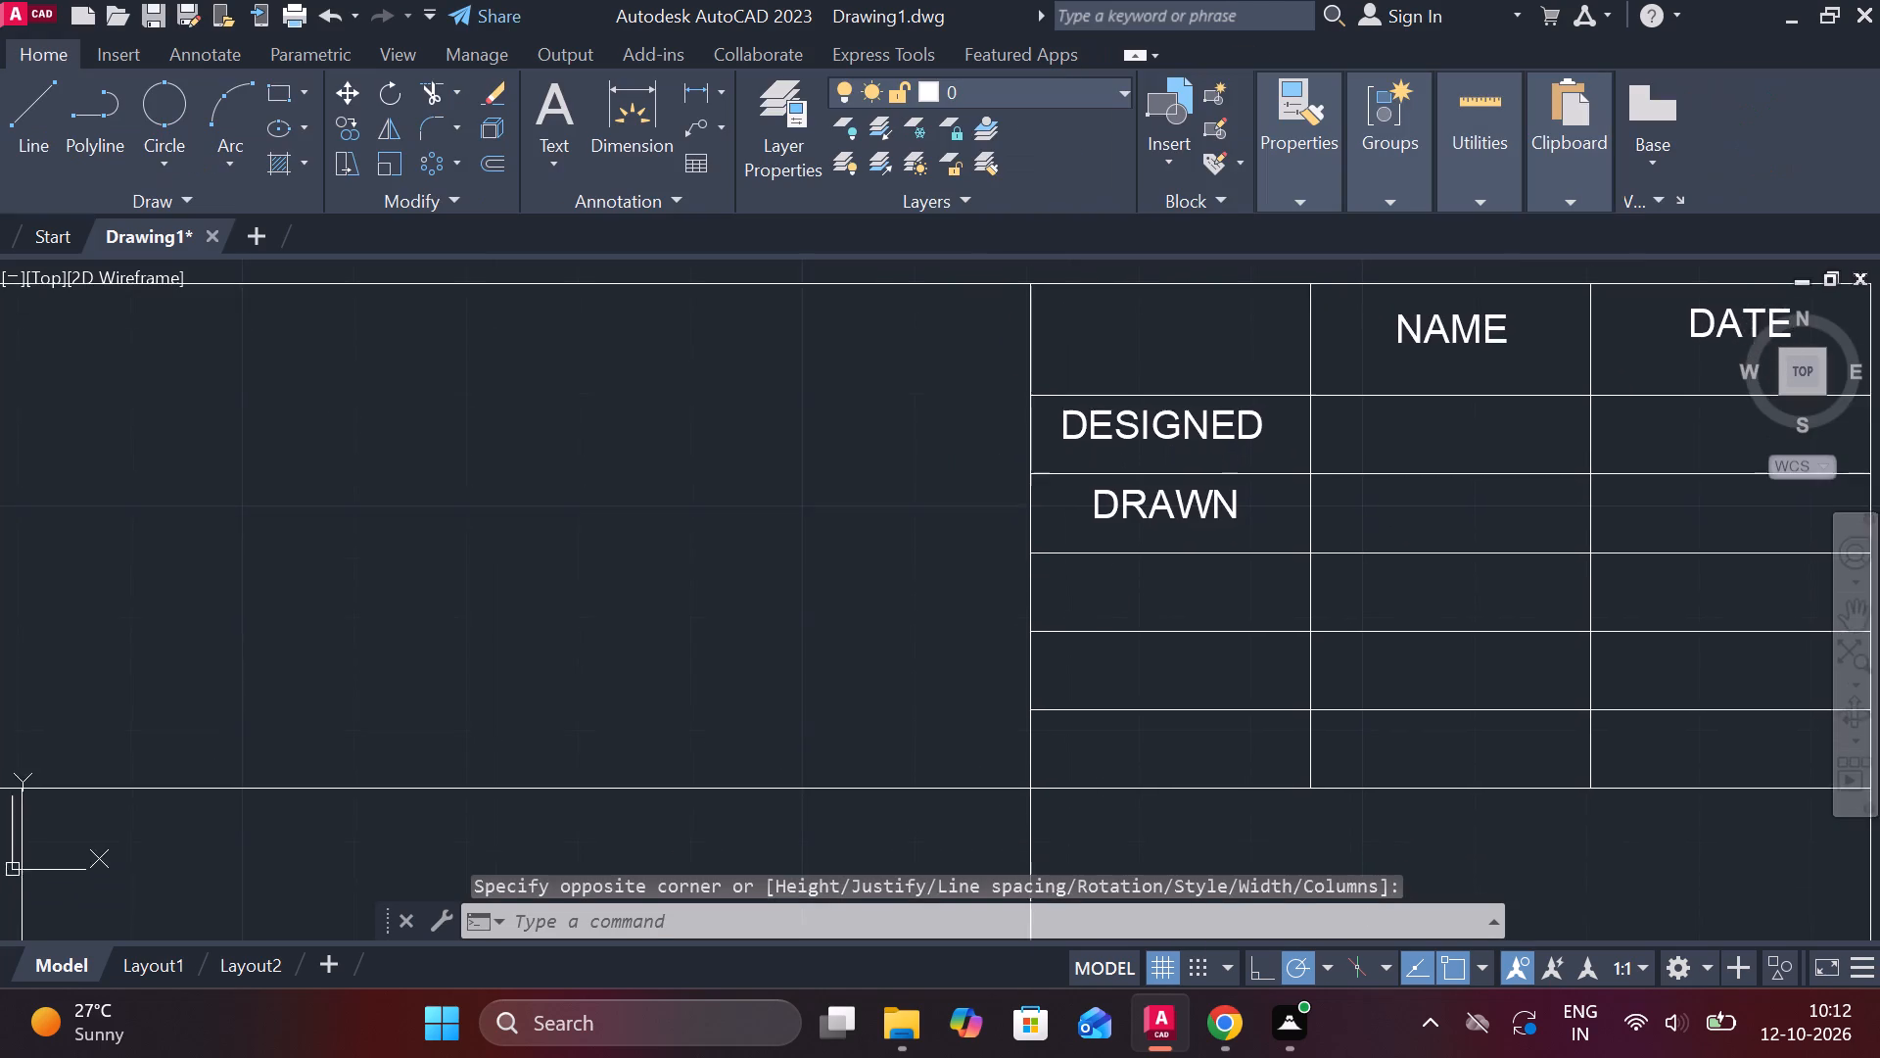
{"action": "scroll", "coordinate": [1113, 614], "scroll_direction": "up", "scroll_amount": 2}
{"action": "key", "text": "space"}
{"action": "left_click", "coordinate": [1010, 493]}
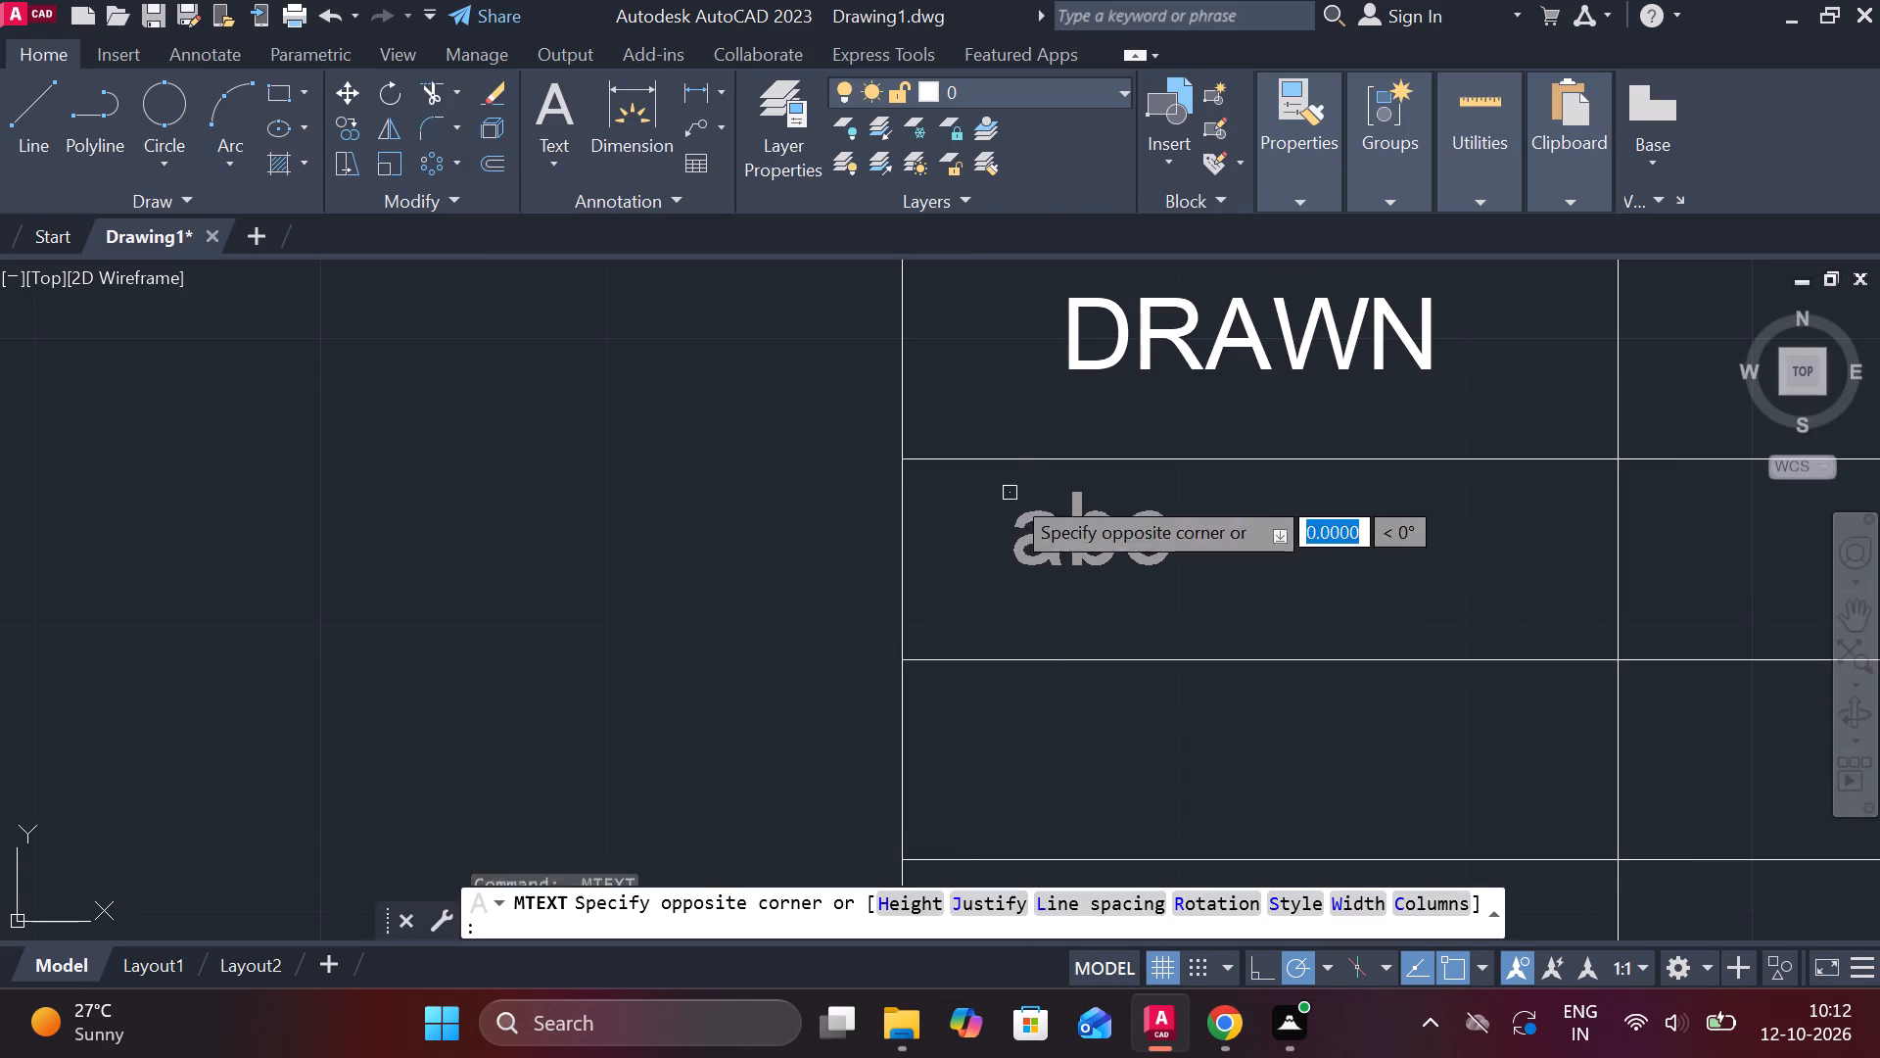
{"action": "left_click", "coordinate": [1496, 623]}
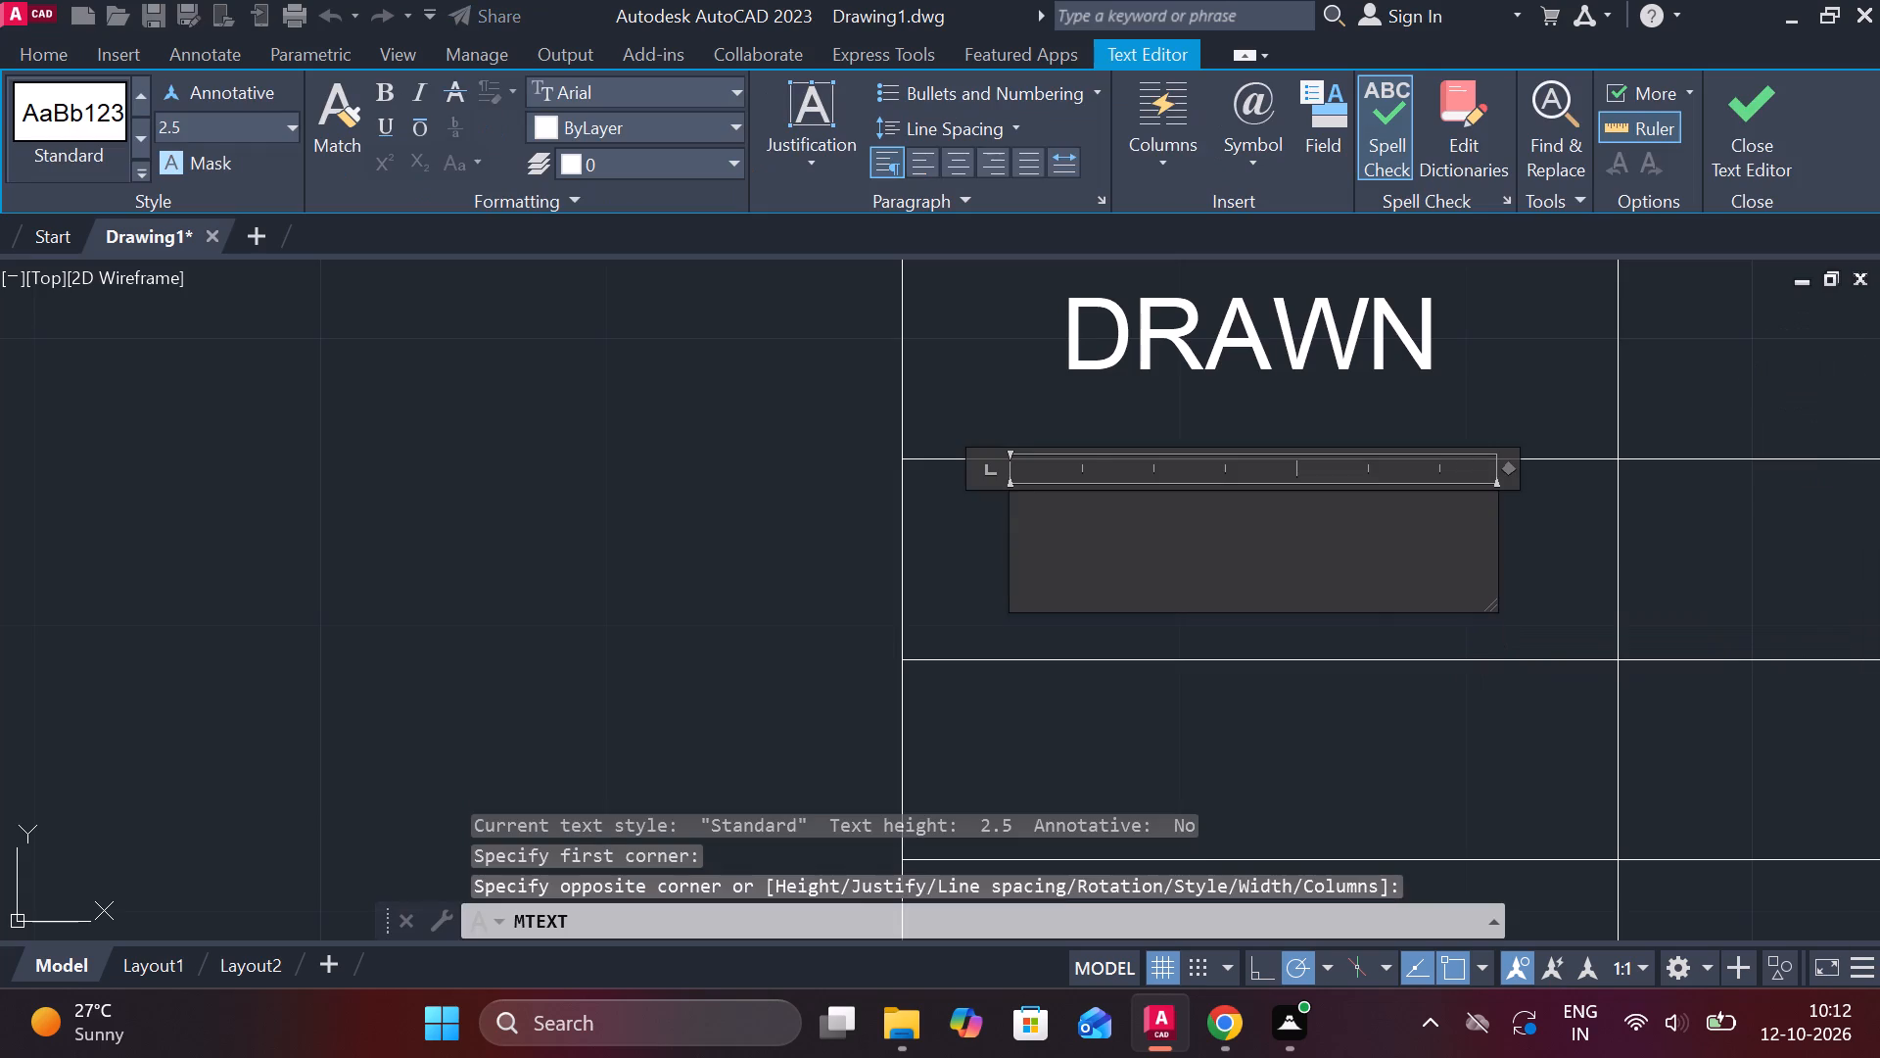
{"action": "type", "text": "CHECKED"}
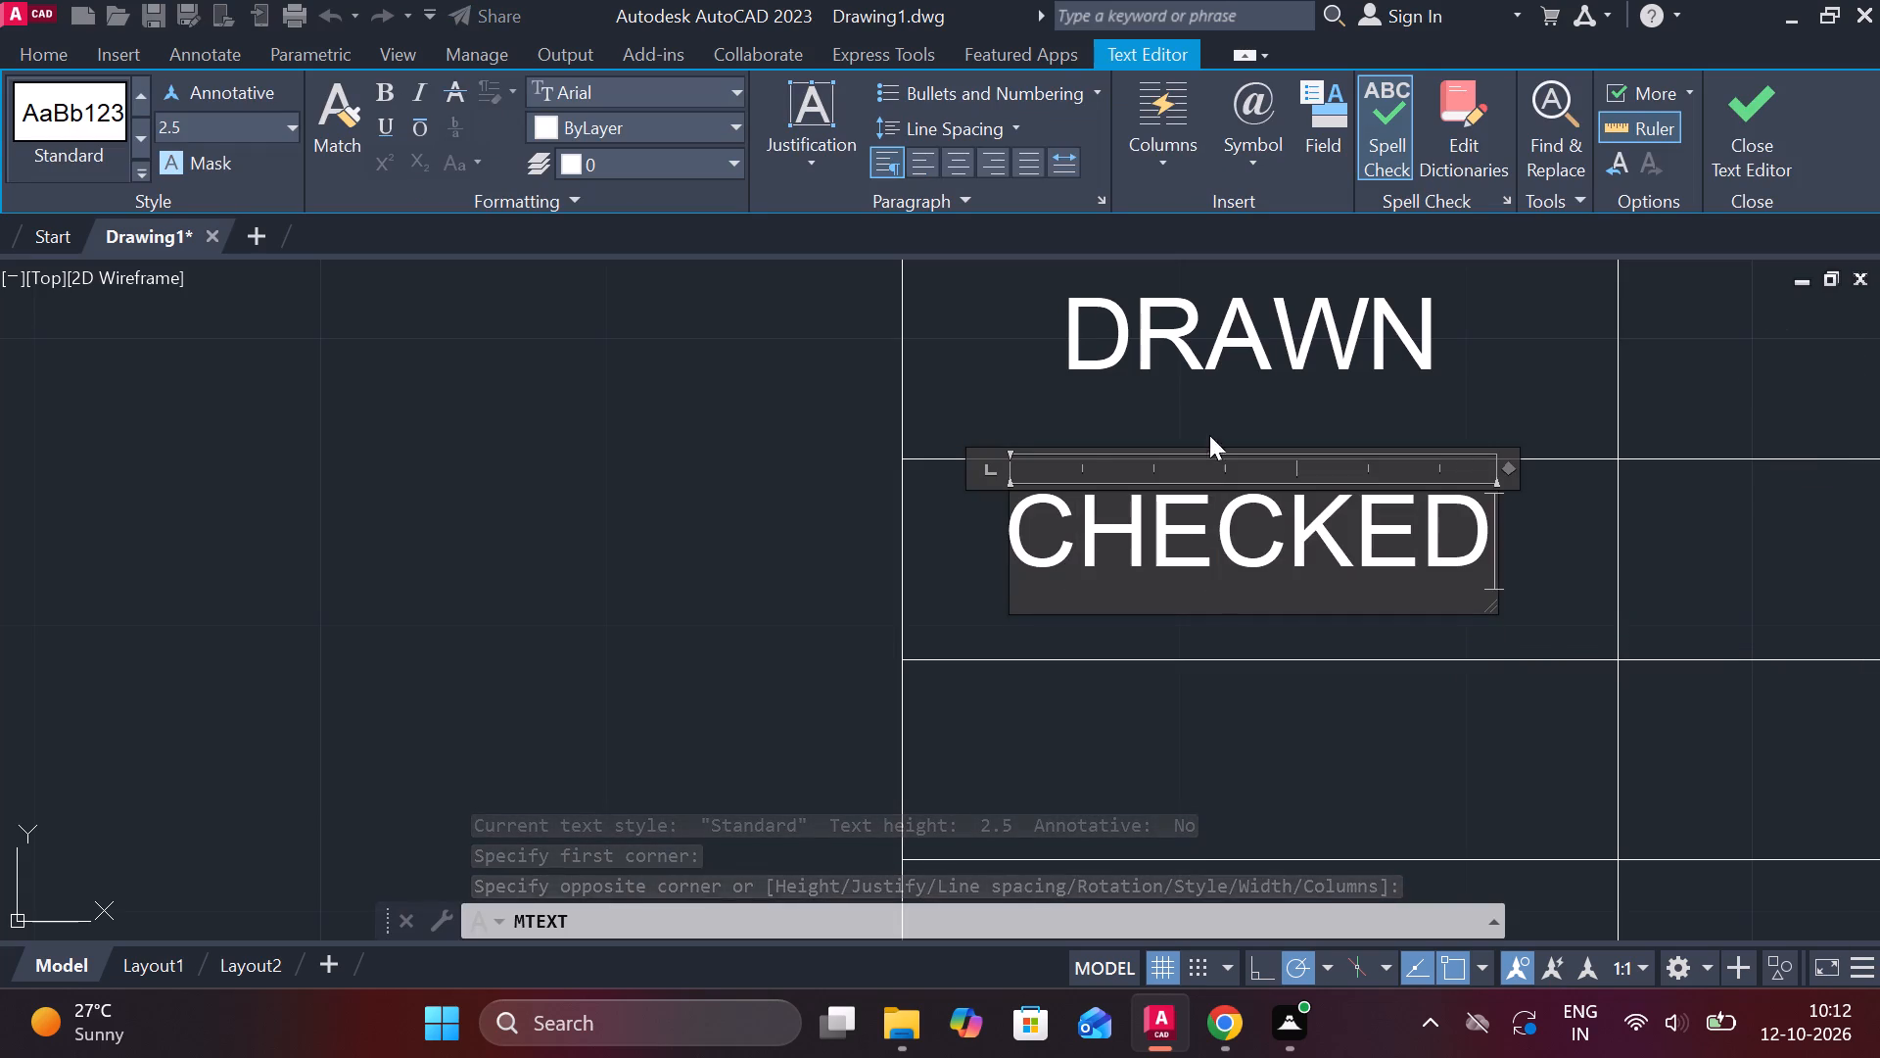
{"action": "left_click", "coordinate": [960, 153]}
{"action": "left_click", "coordinate": [1738, 137]}
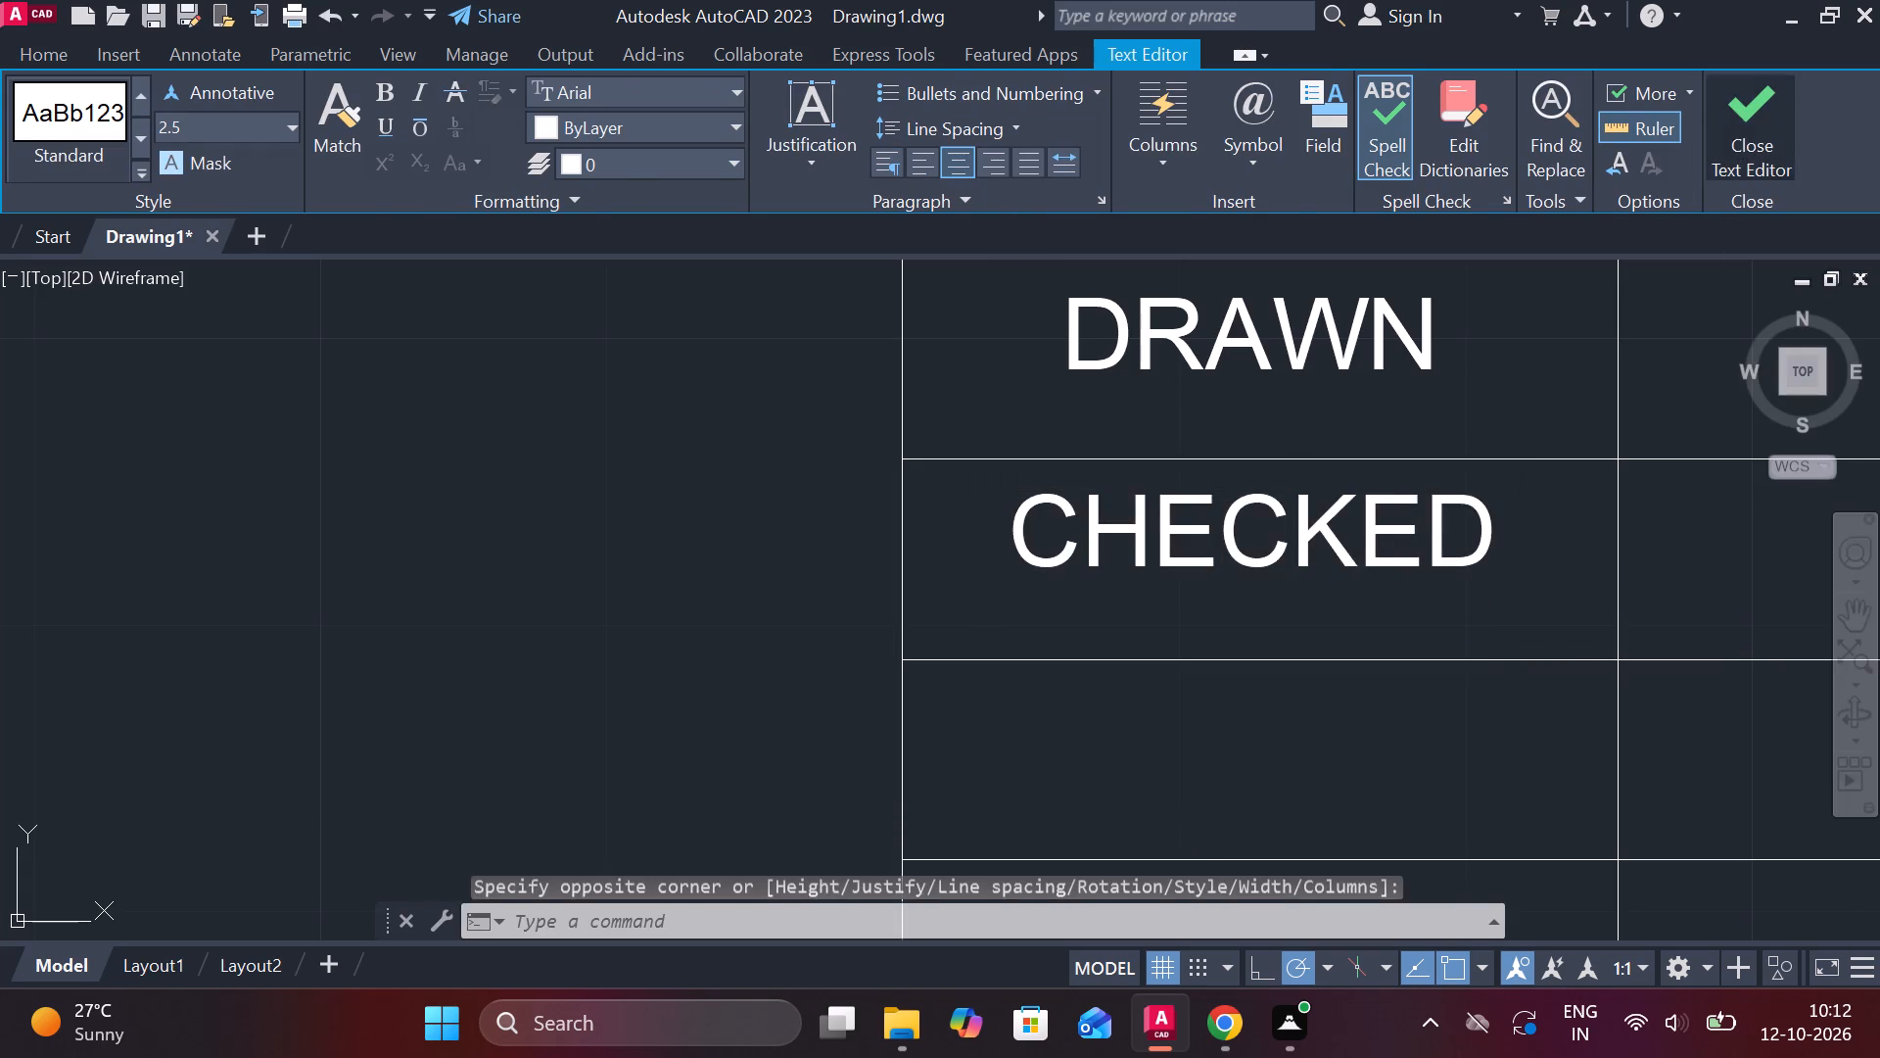
Add centred multiline text STANDARD in the left-column cell directly below CHECKED.
{"action": "scroll", "coordinate": [1348, 564], "scroll_direction": "down", "scroll_amount": 1}
{"action": "key", "text": "space"}
{"action": "scroll", "coordinate": [1198, 666], "scroll_direction": "up", "scroll_amount": 2}
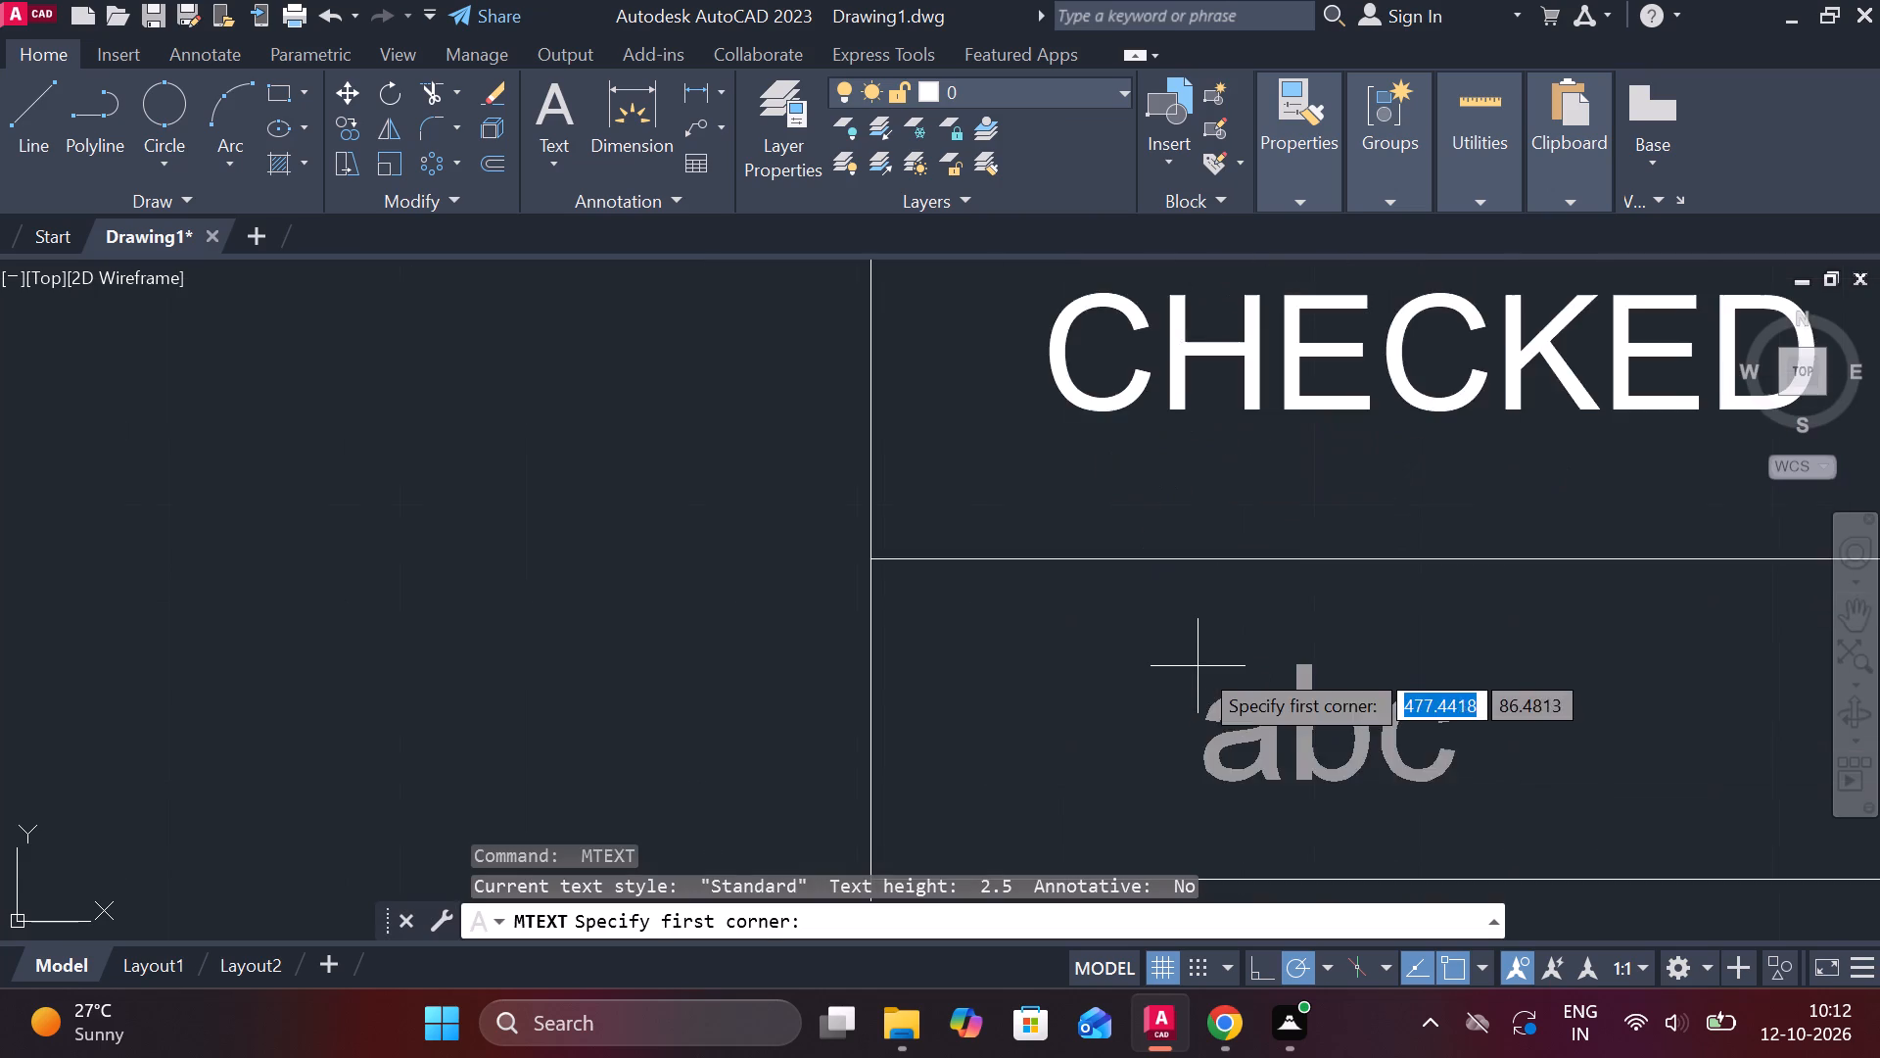
{"action": "middle_click_drag", "start_coordinate": [1193, 668], "coordinate": [1122, 550]}
{"action": "left_click", "coordinate": [997, 491]}
{"action": "middle_click_drag", "start_coordinate": [1531, 679], "coordinate": [1281, 672]}
{"action": "left_click", "coordinate": [1587, 693]}
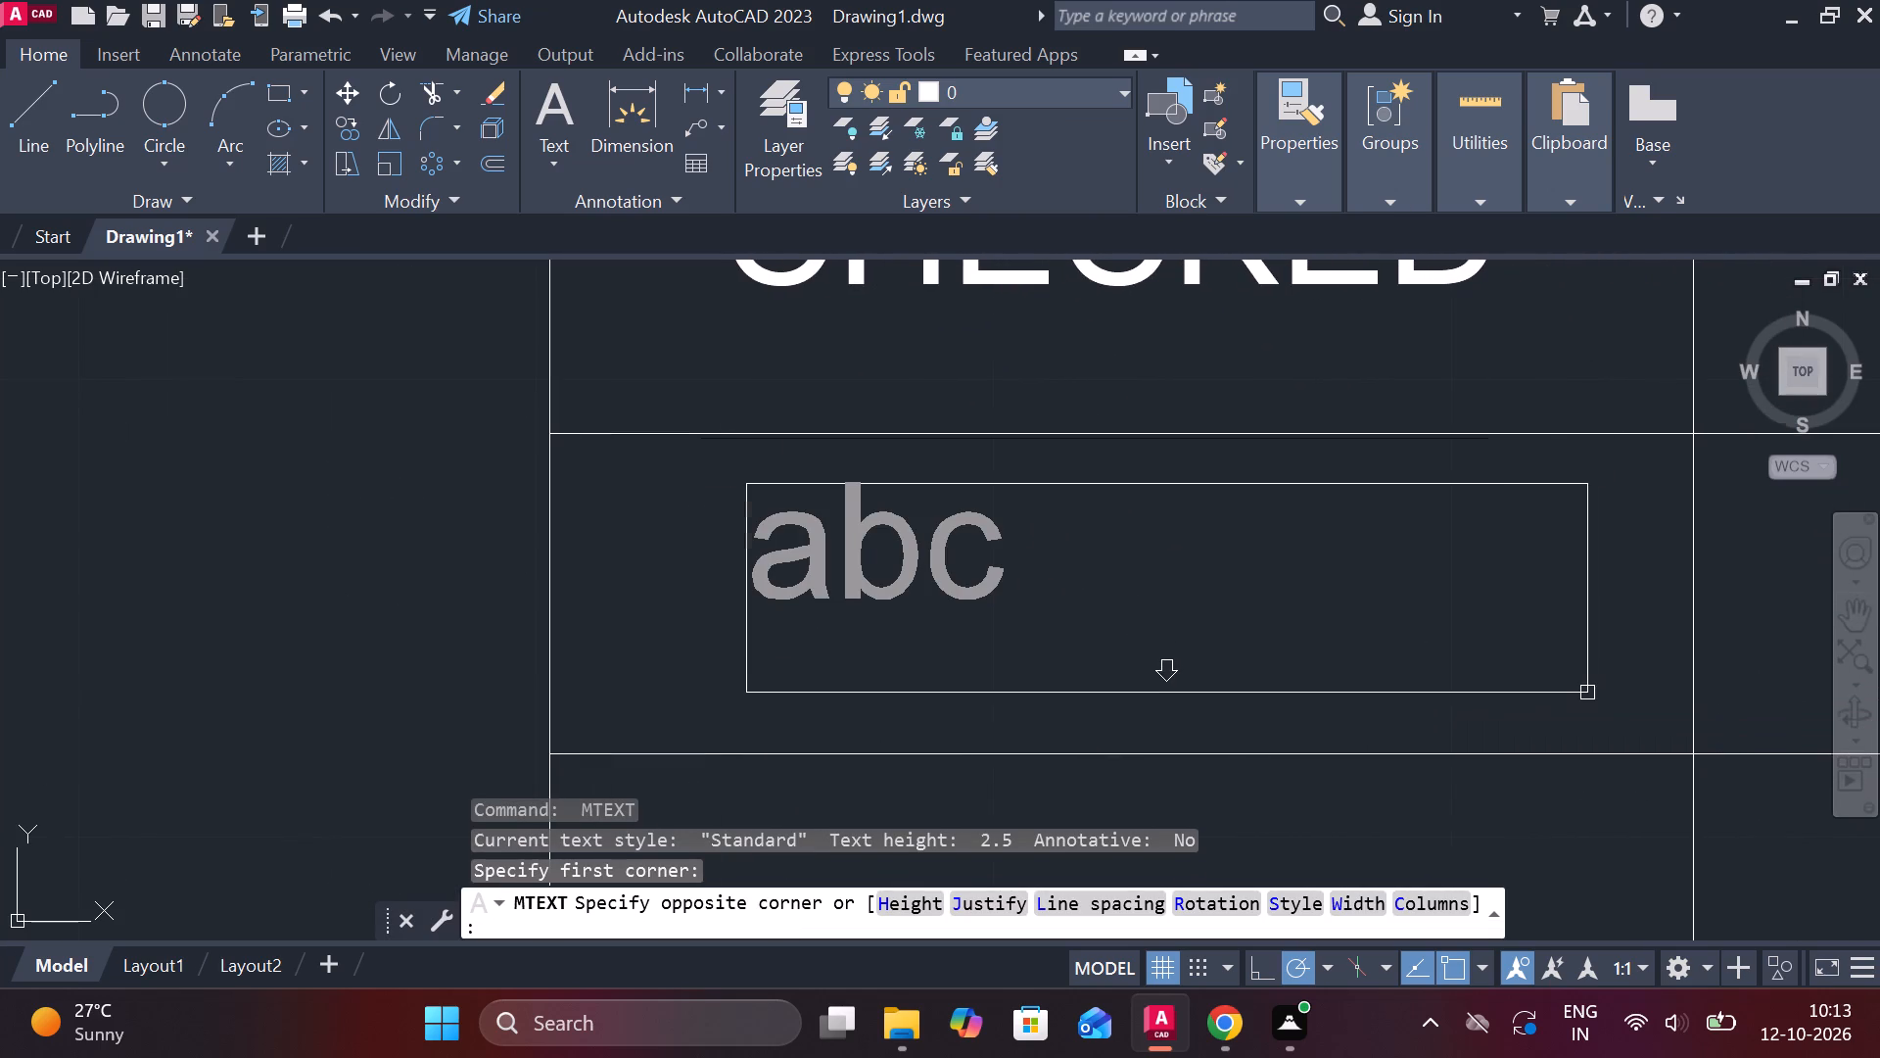
{"action": "left_click", "coordinate": [951, 167]}
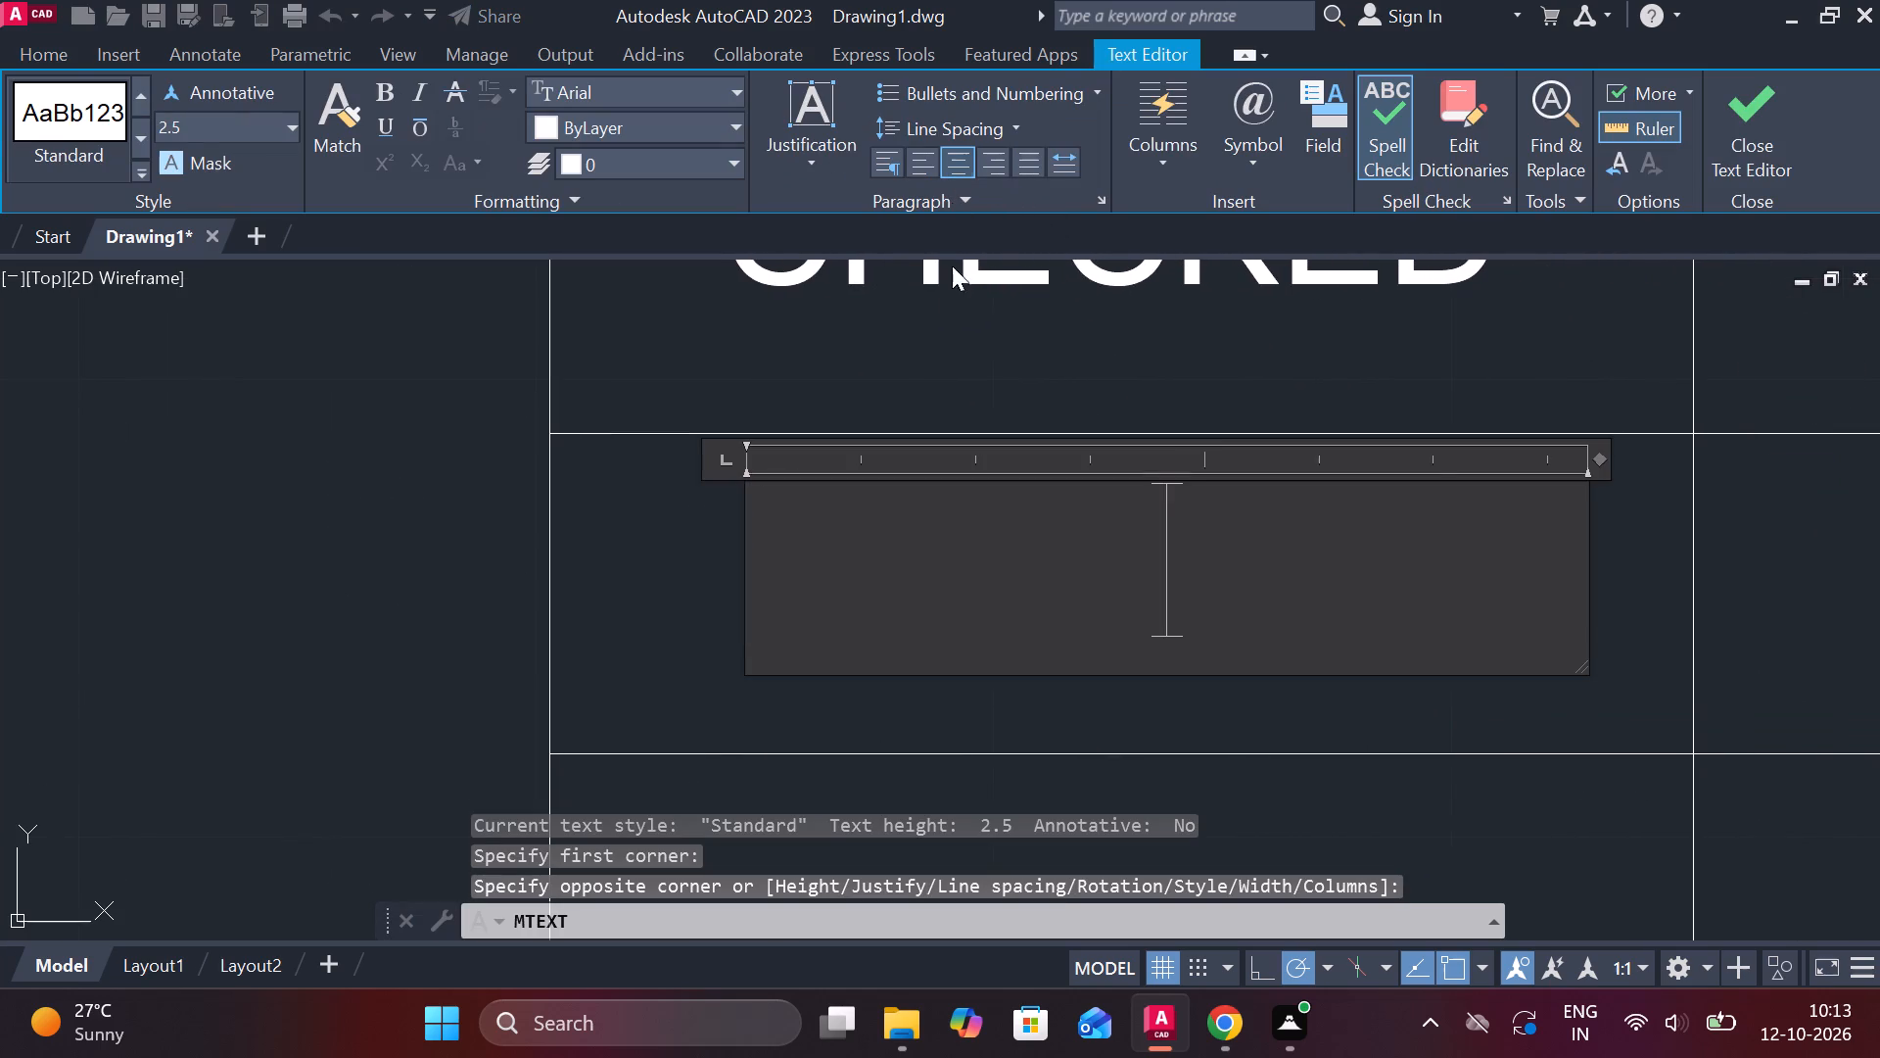
{"action": "type", "text": "STANDARD"}
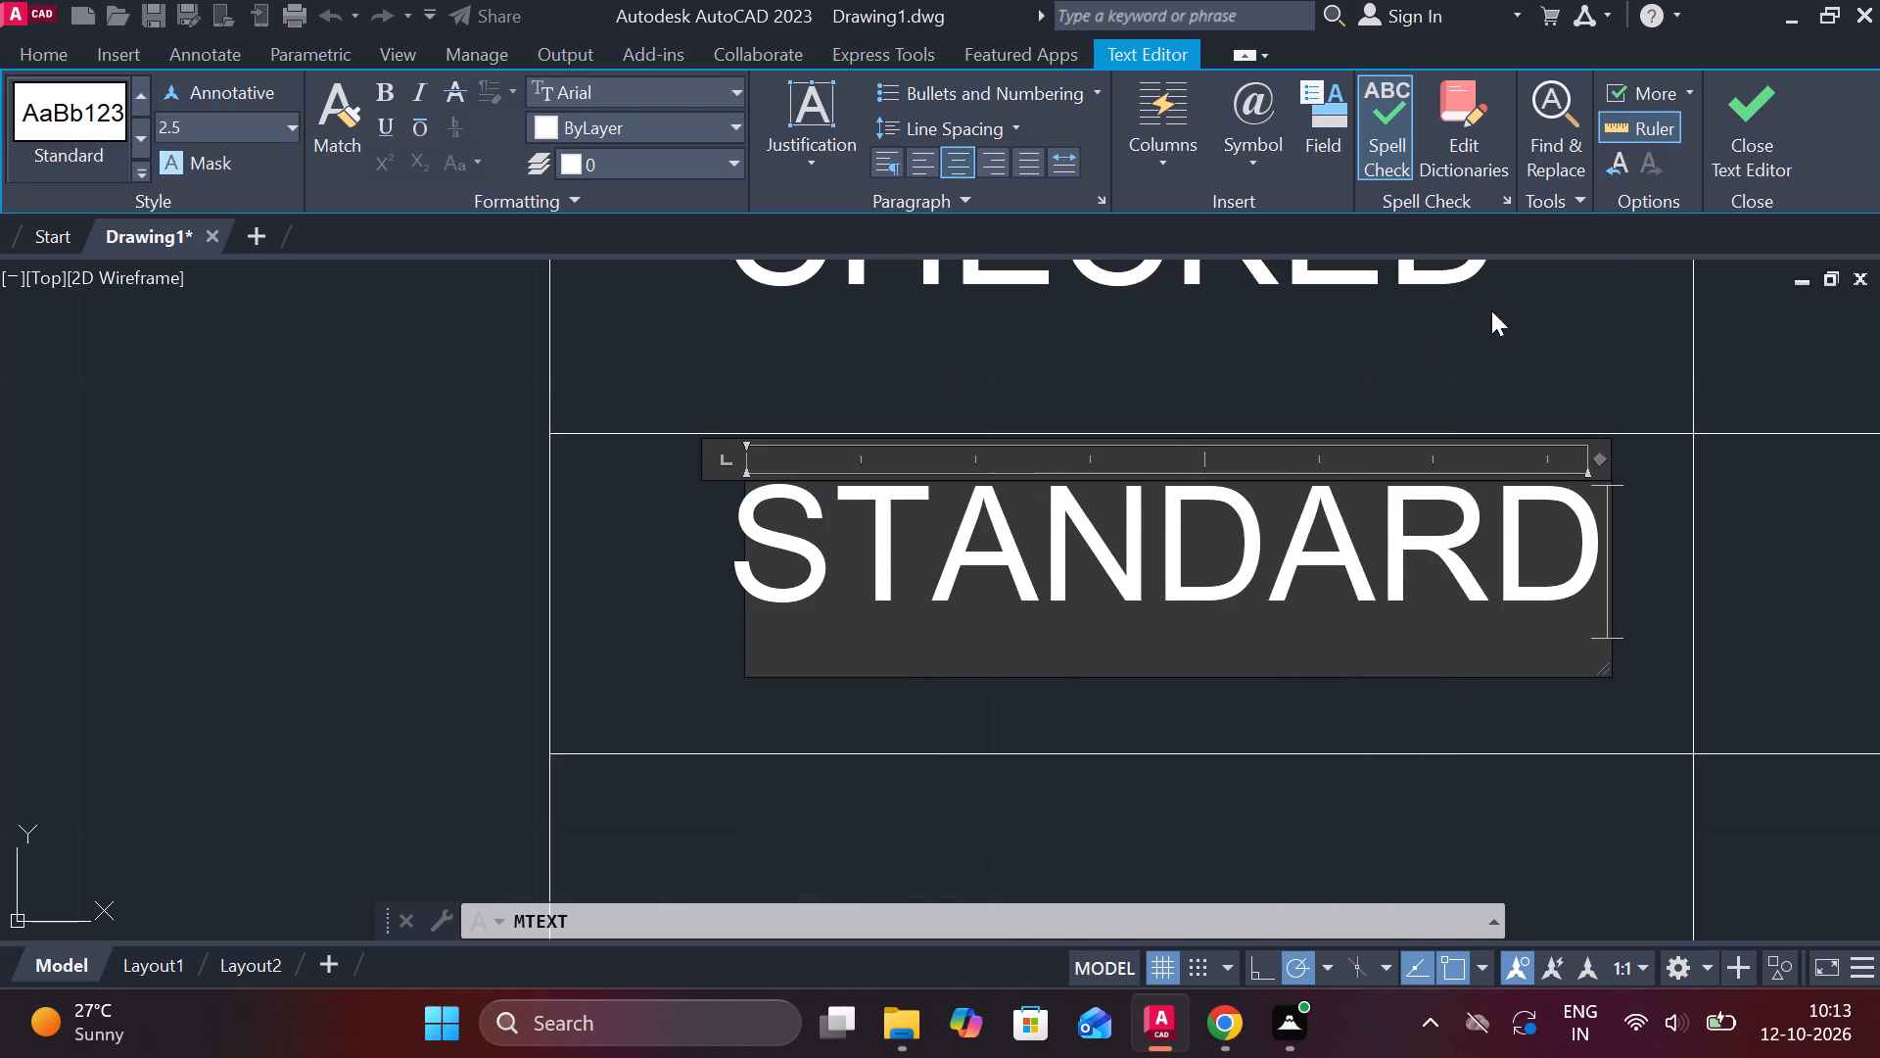
{"action": "left_click", "coordinate": [1747, 136]}
Add centred multiline text APPROVED in the left column's bottom cell, directly below STANDARD.
{"action": "scroll", "coordinate": [1092, 683], "scroll_direction": "down", "scroll_amount": 3}
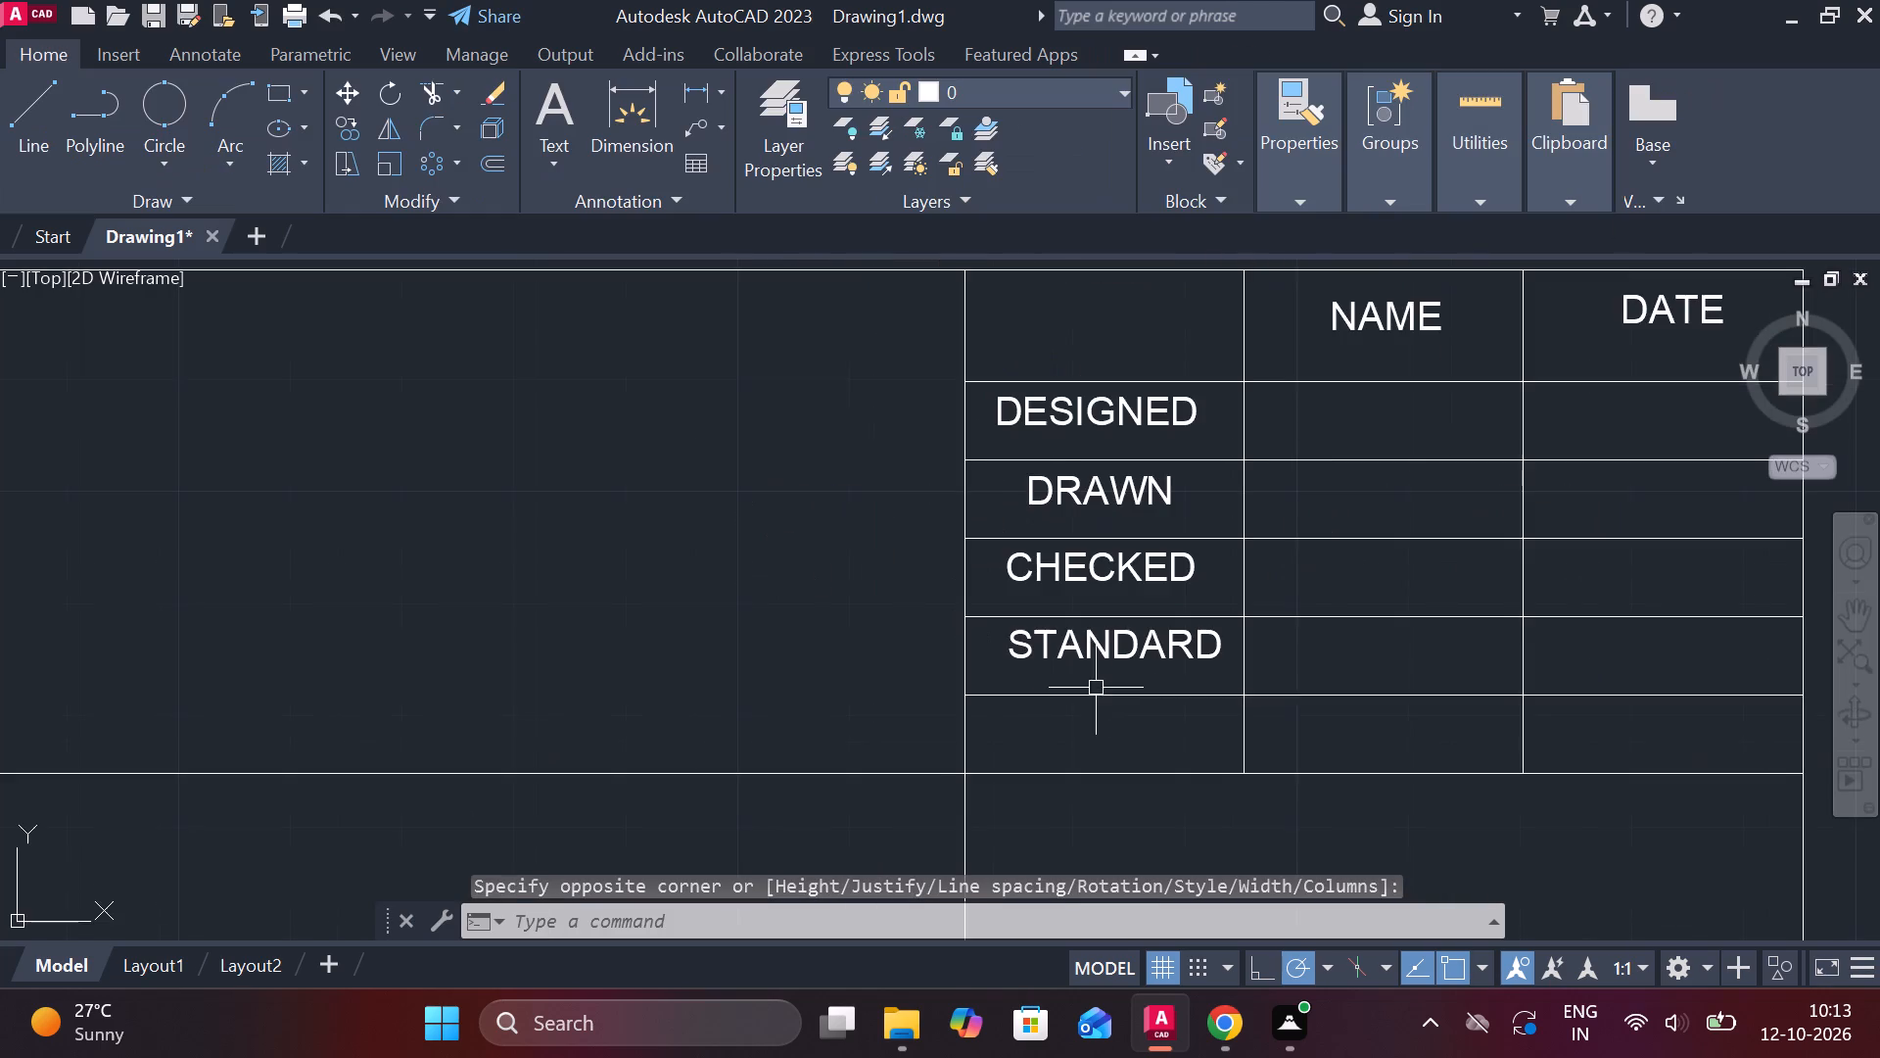
{"action": "middle_click_drag", "start_coordinate": [1094, 713], "coordinate": [1105, 659]}
{"action": "scroll", "coordinate": [1083, 659], "scroll_direction": "up", "scroll_amount": 2}
{"action": "key", "text": "space"}
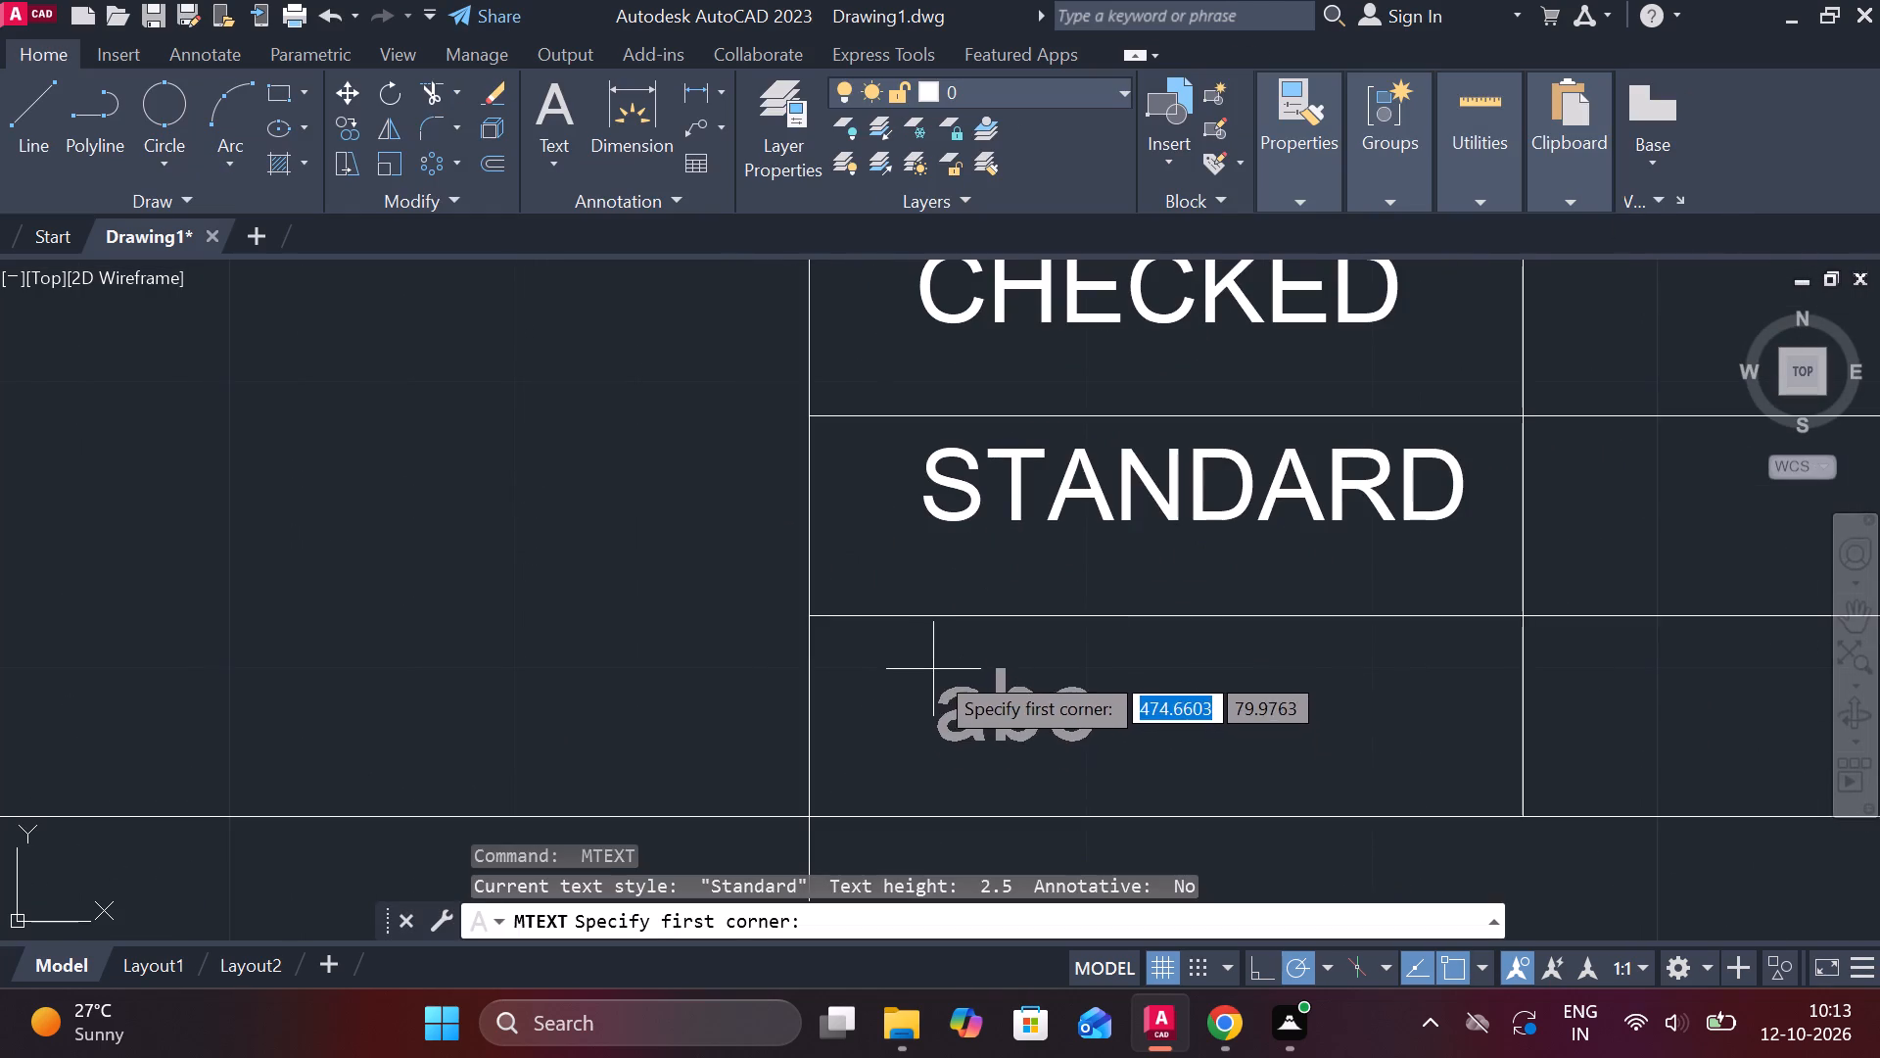
{"action": "left_click", "coordinate": [890, 658]}
{"action": "left_click", "coordinate": [1456, 769]}
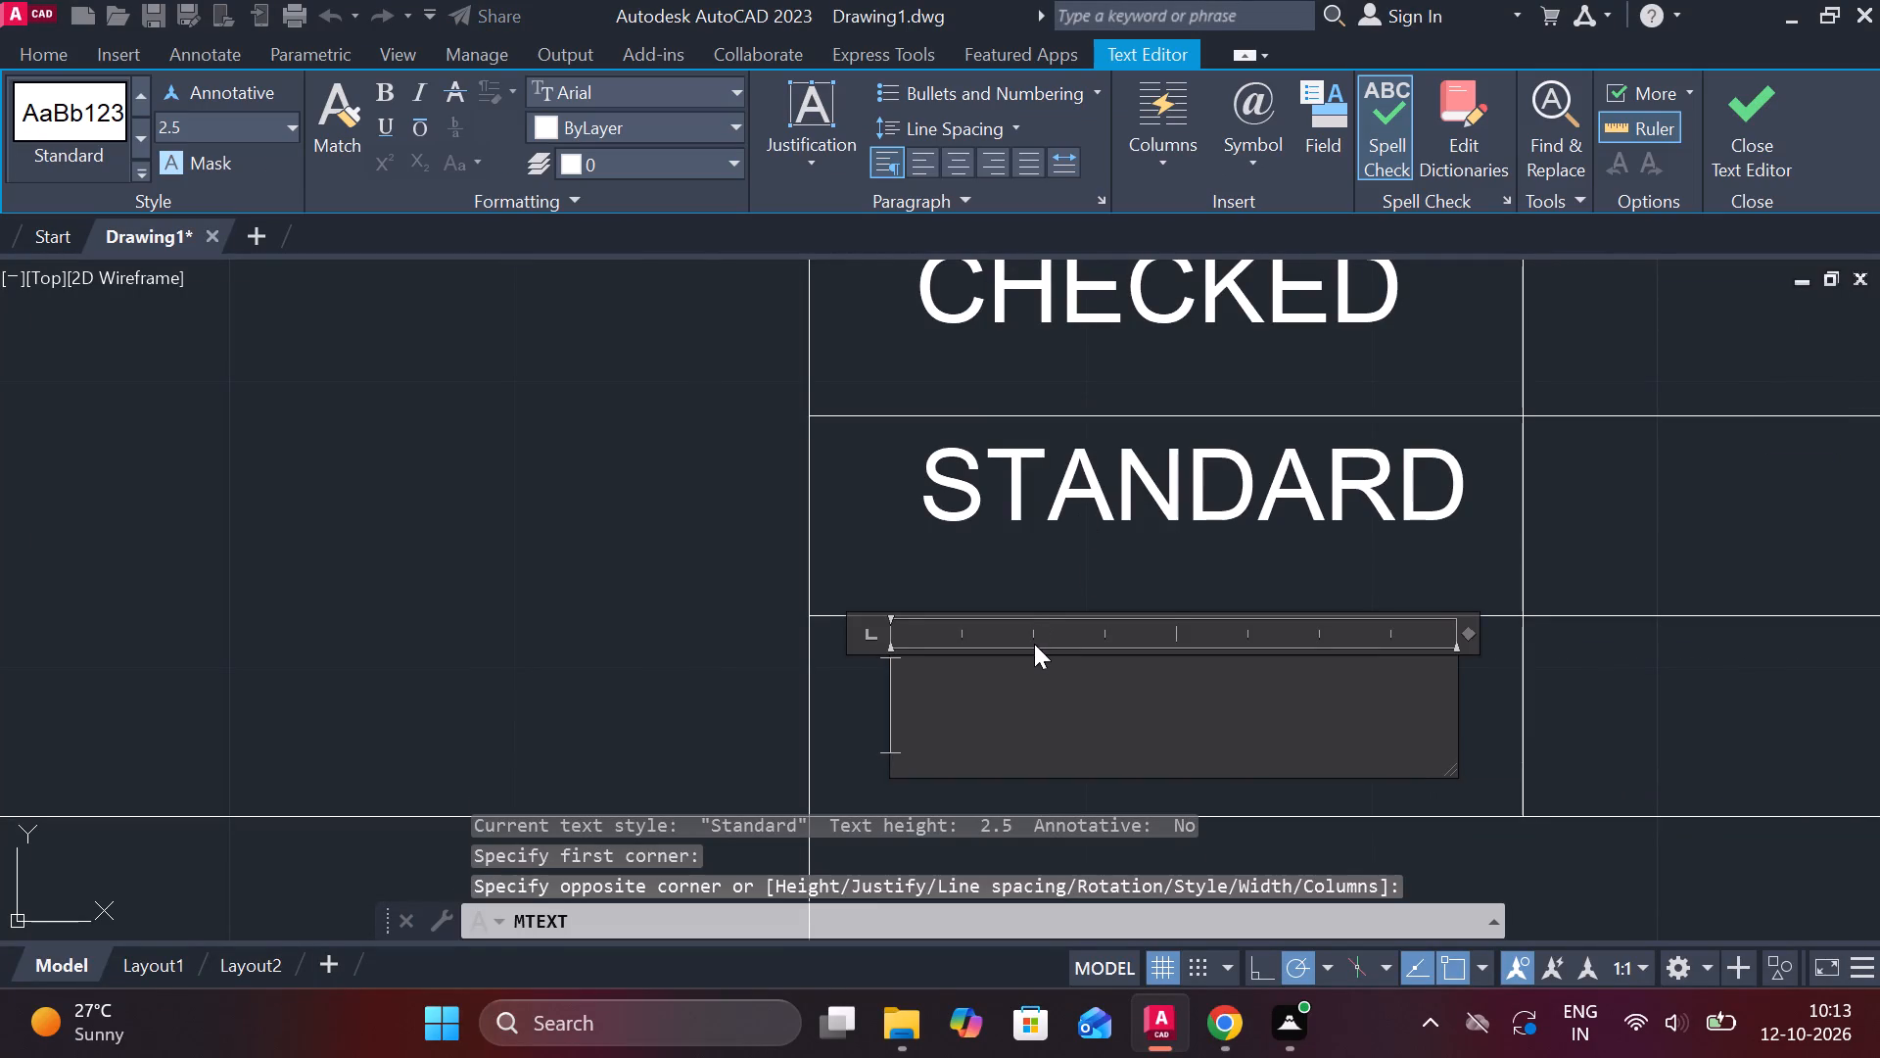
{"action": "key", "text": "a"}
{"action": "left_click", "coordinate": [961, 176]}
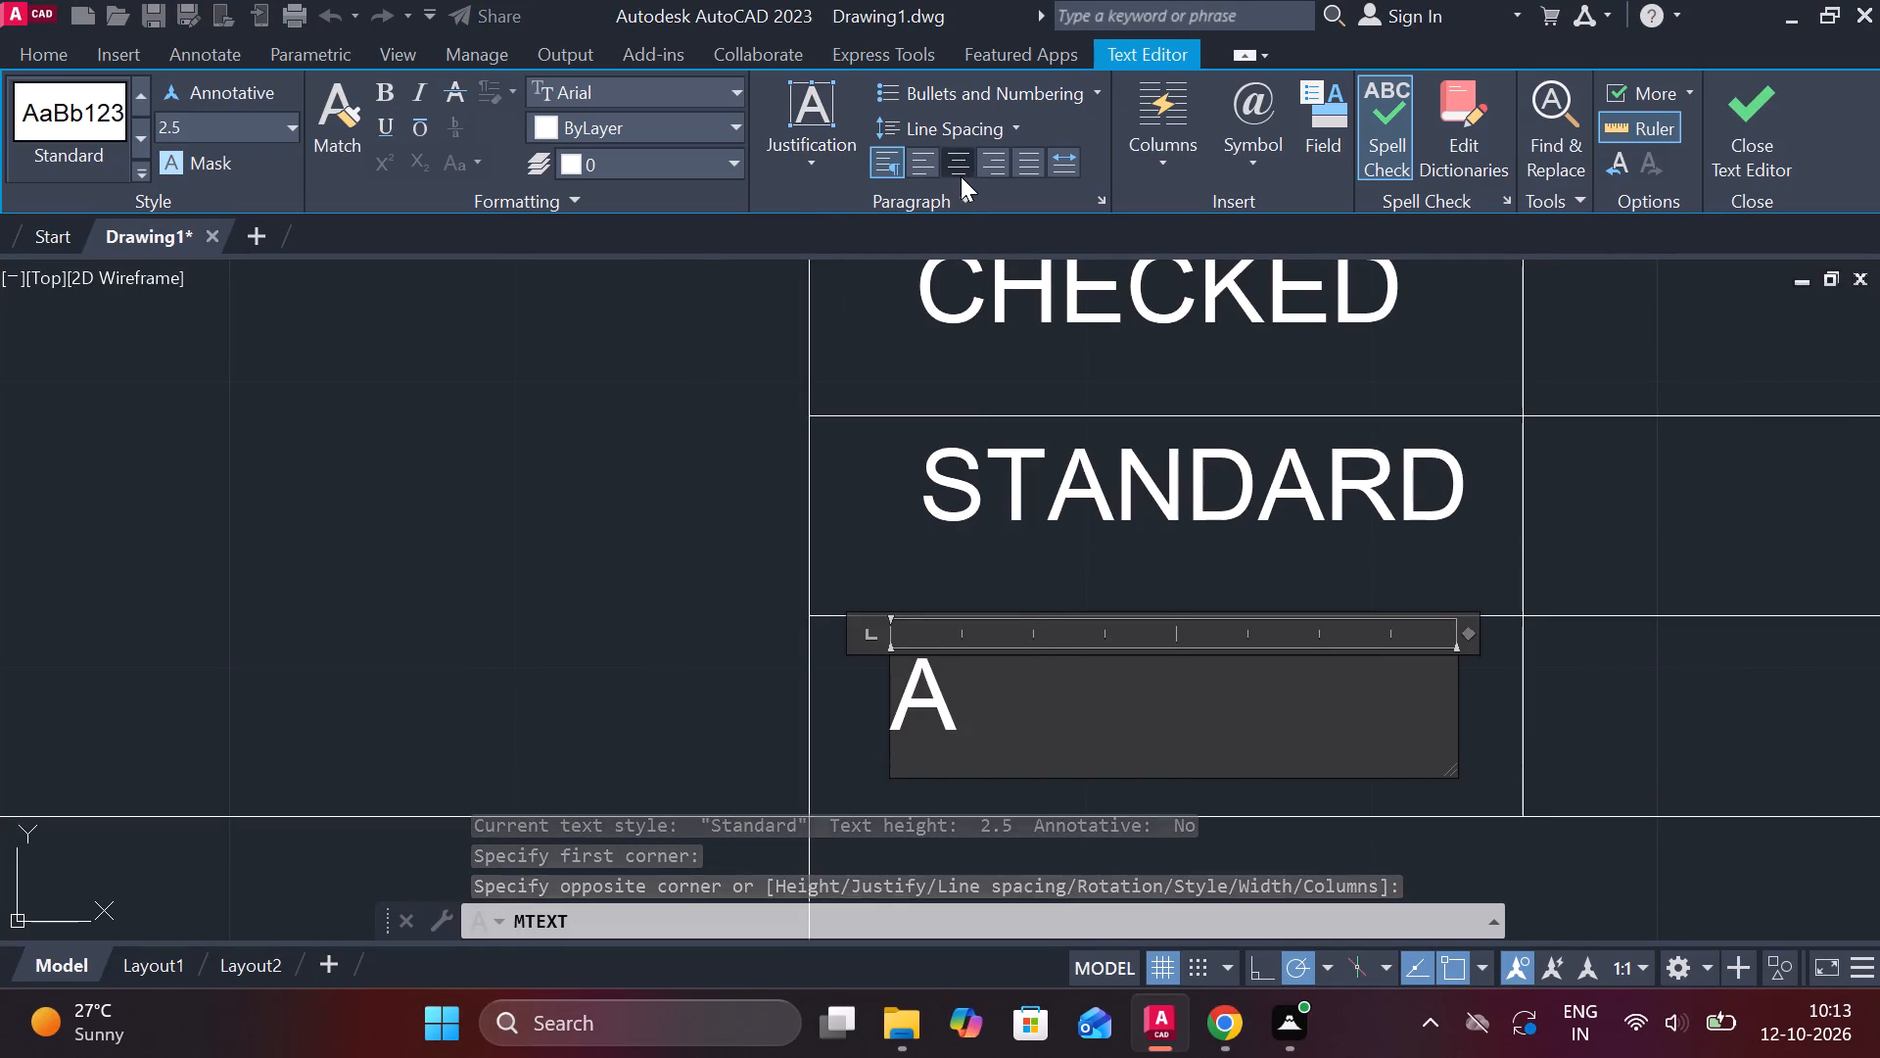
{"action": "type", "text": "PPROVED"}
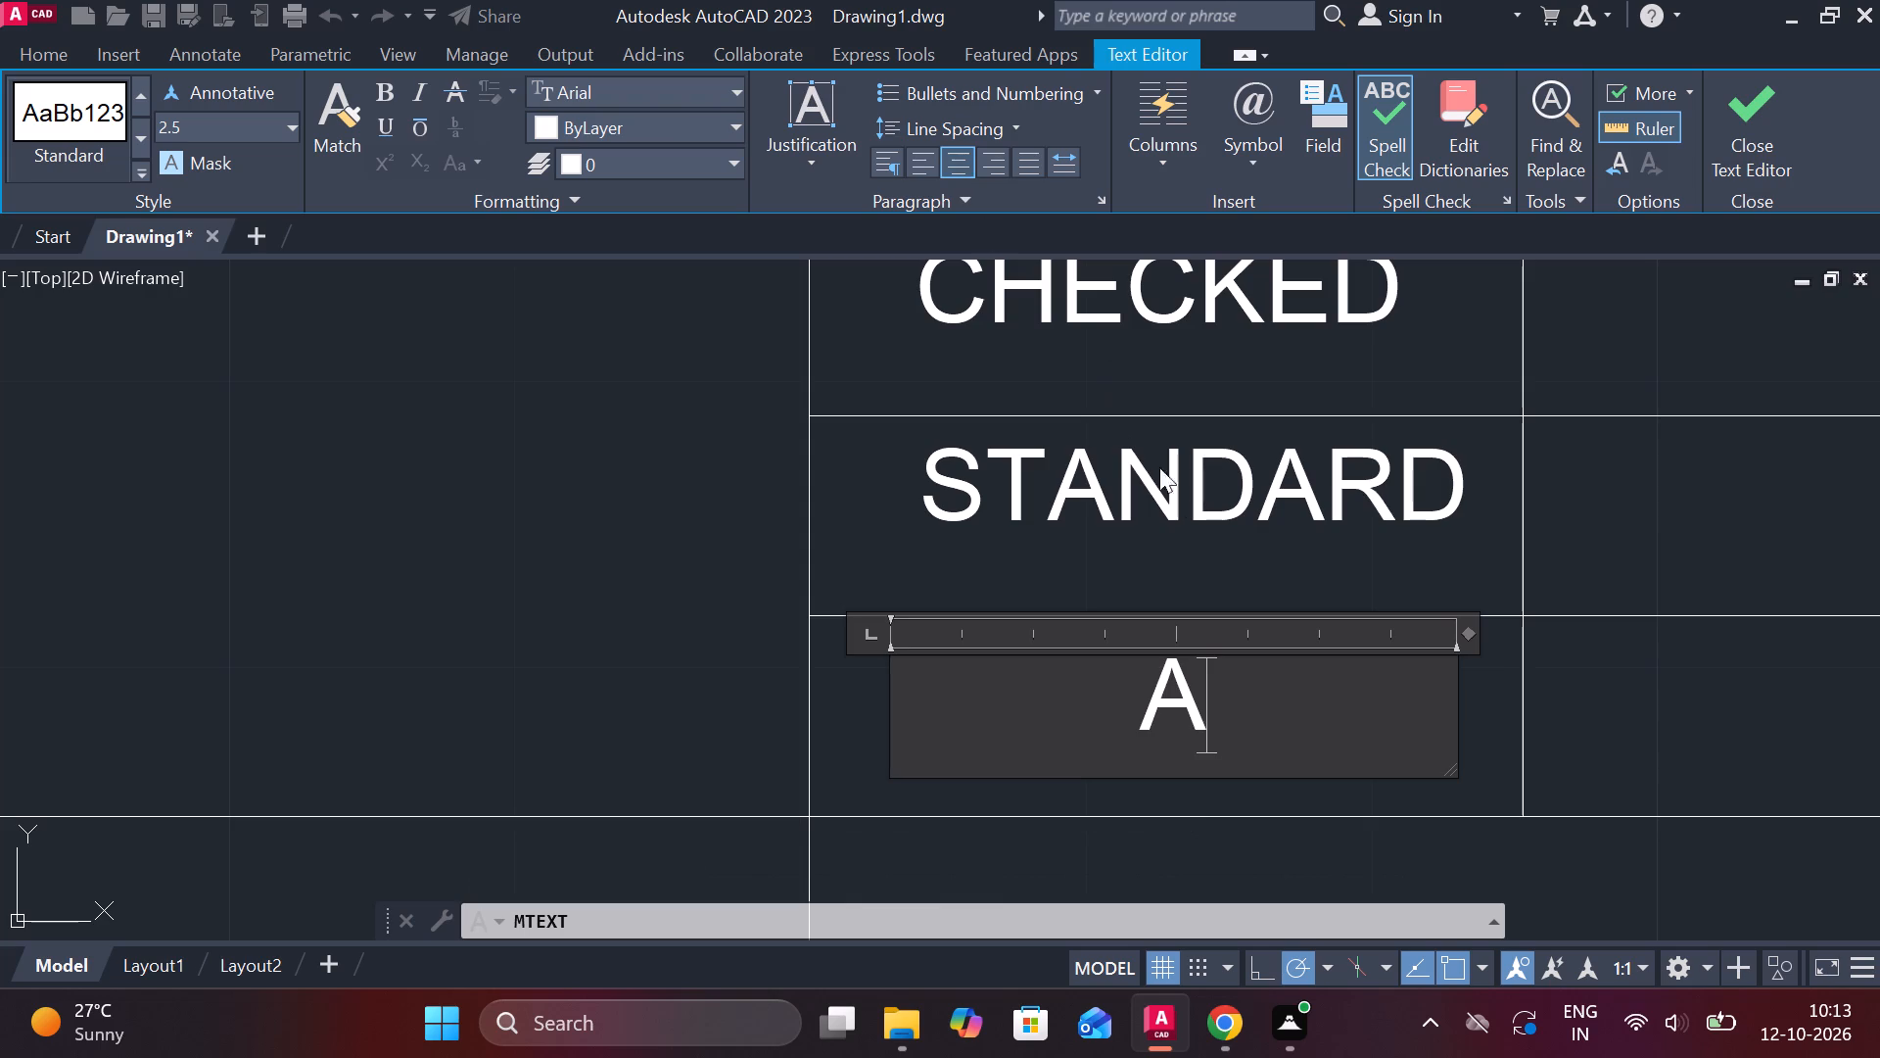
{"action": "type", "text": "PP"}
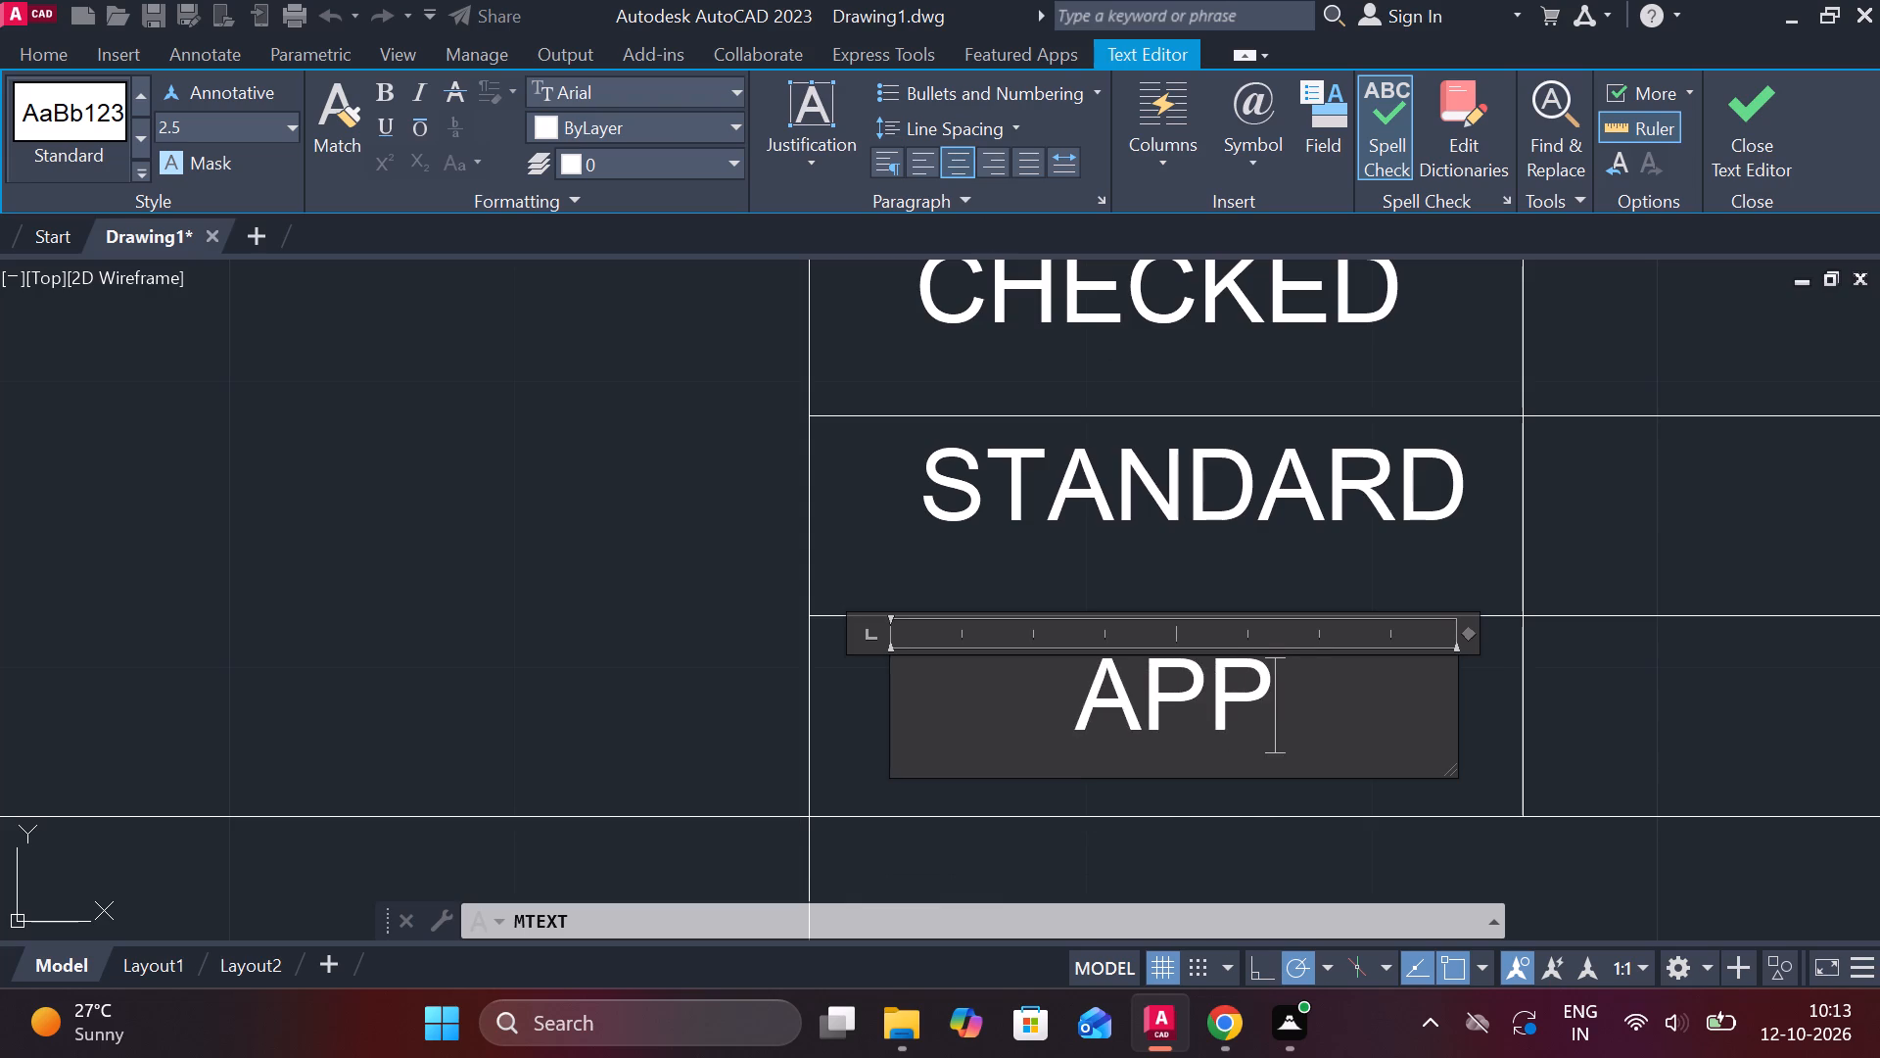
{"action": "type", "text": "ROVED"}
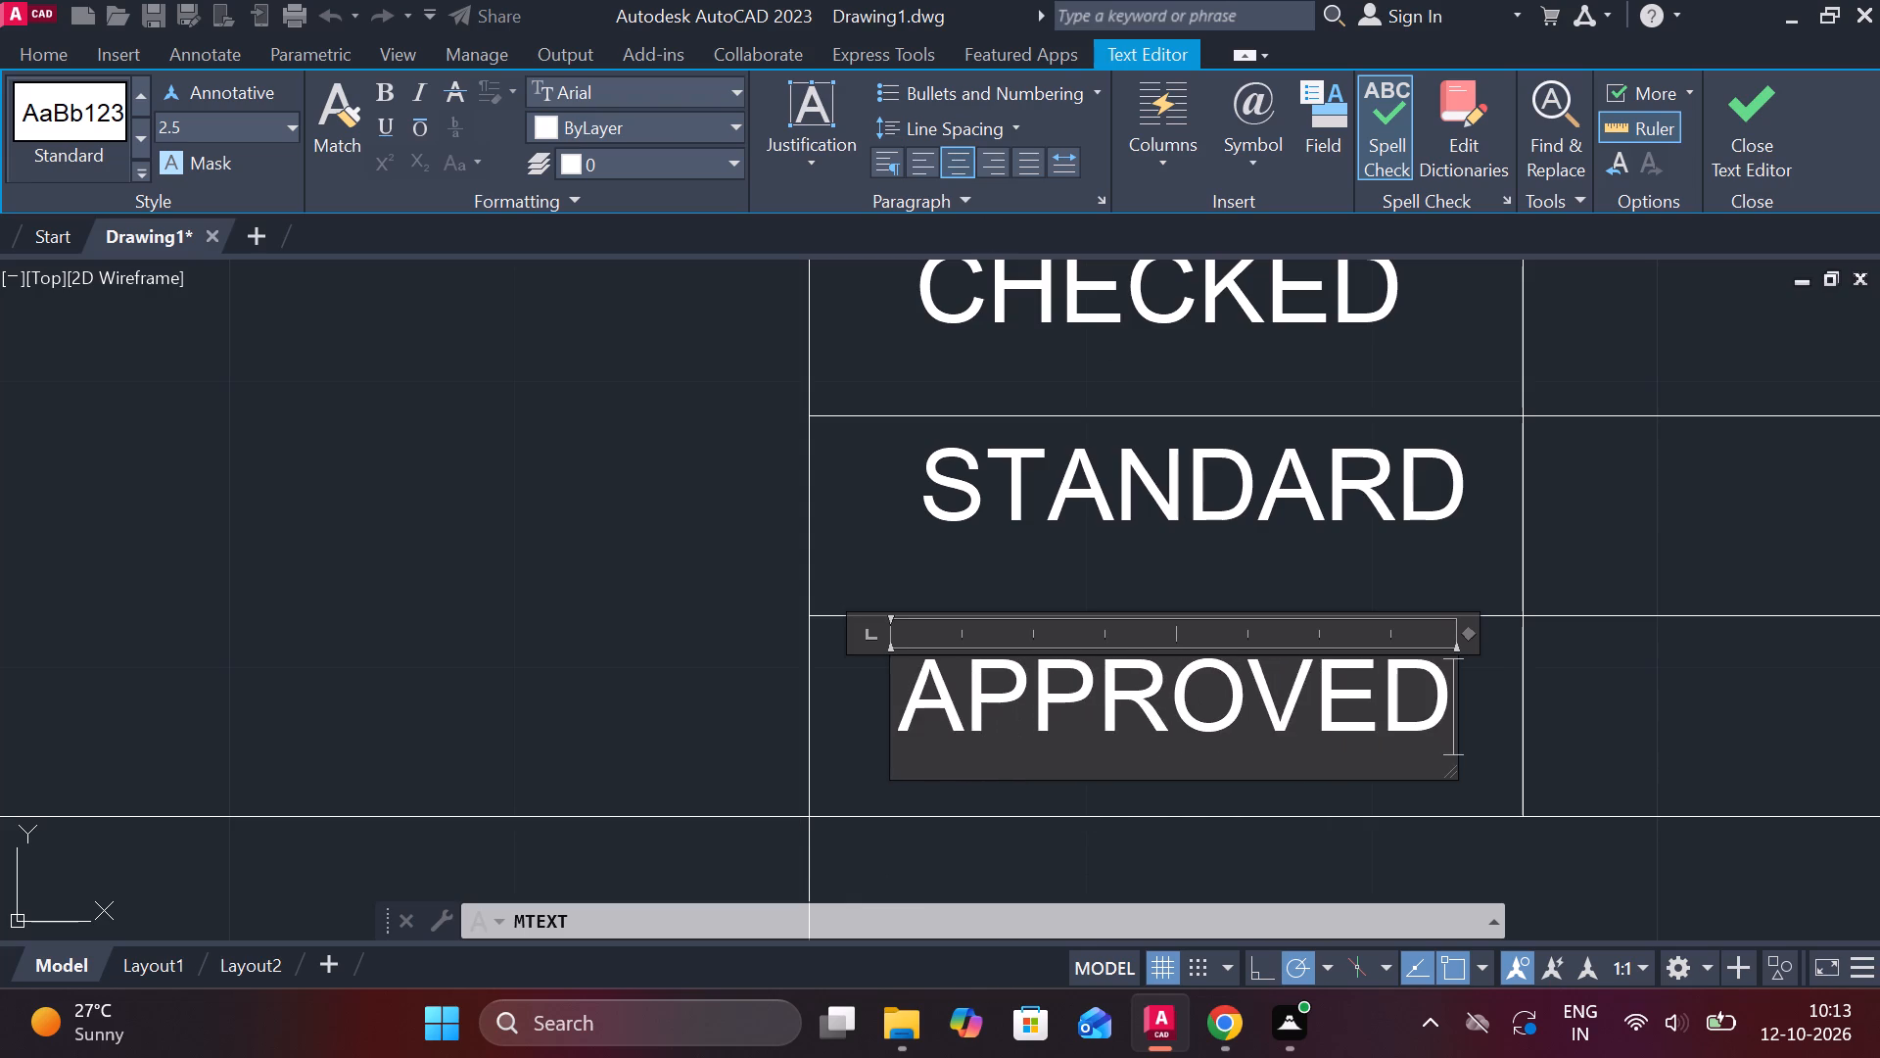
{"action": "left_click", "coordinate": [1719, 127]}
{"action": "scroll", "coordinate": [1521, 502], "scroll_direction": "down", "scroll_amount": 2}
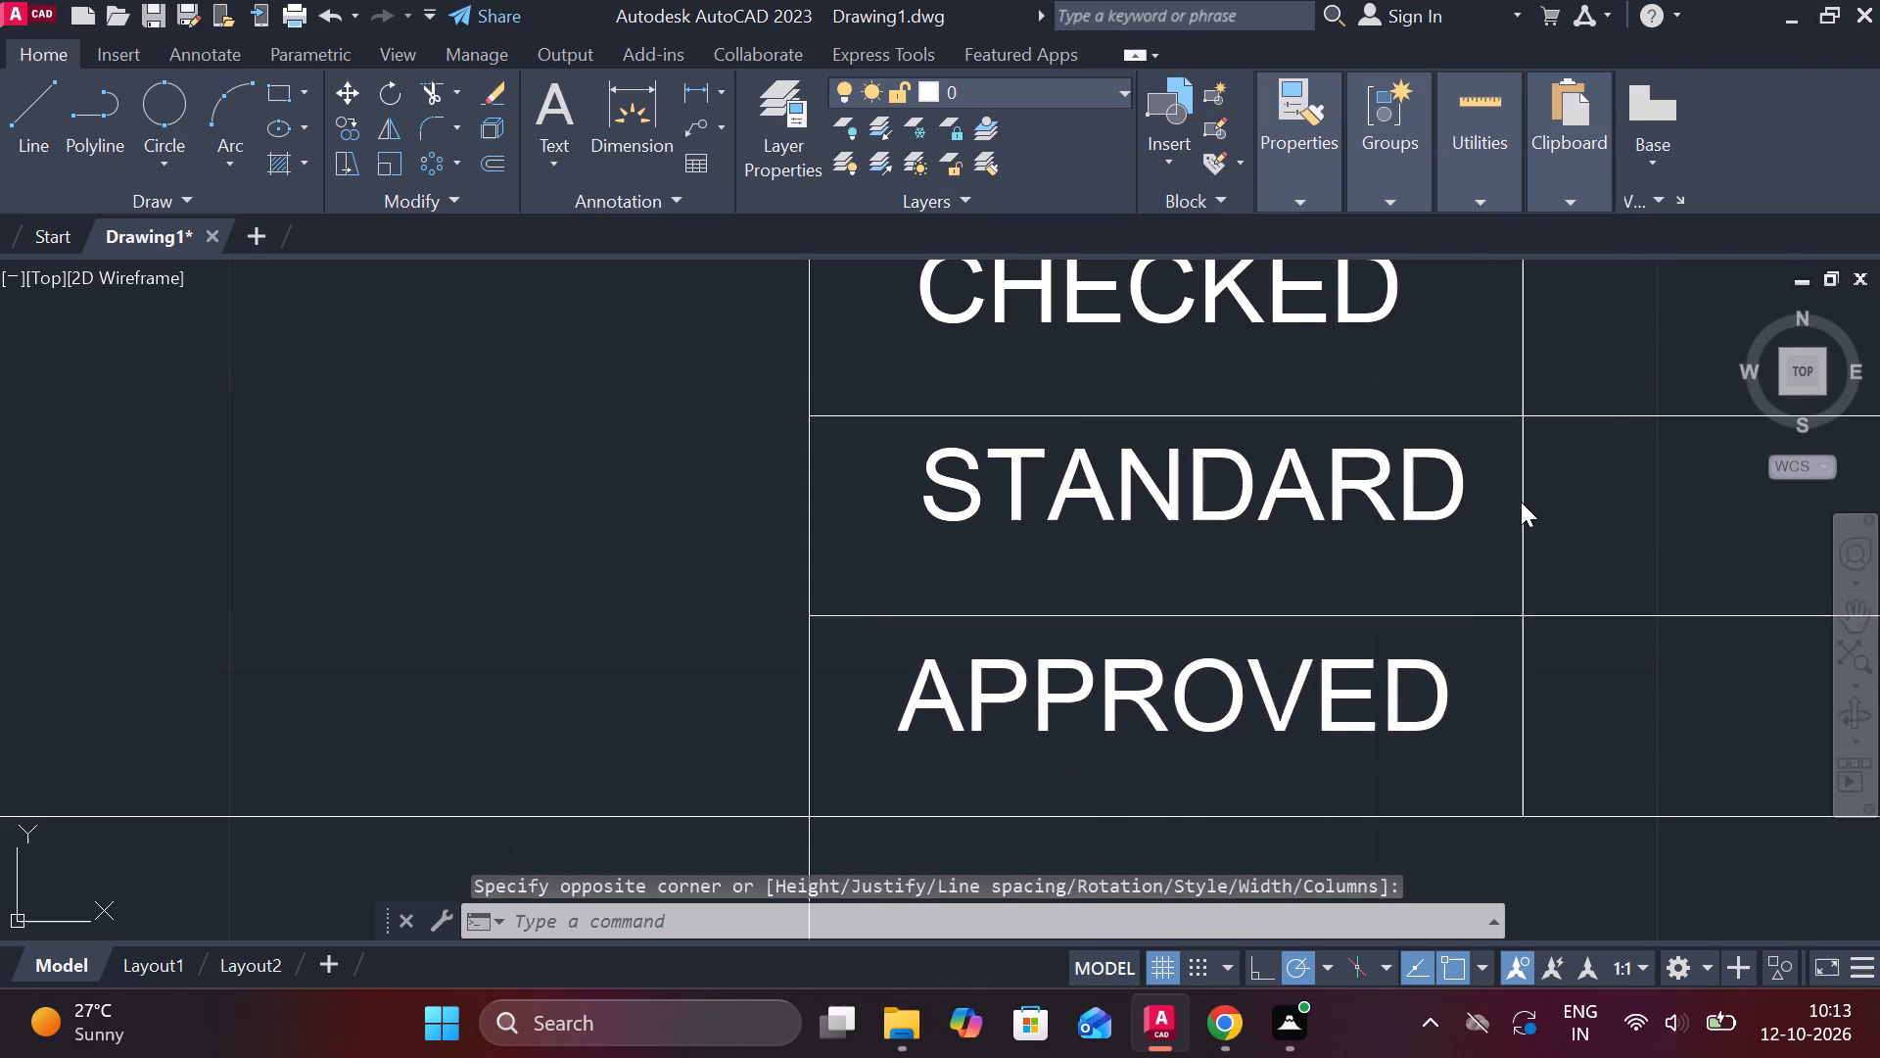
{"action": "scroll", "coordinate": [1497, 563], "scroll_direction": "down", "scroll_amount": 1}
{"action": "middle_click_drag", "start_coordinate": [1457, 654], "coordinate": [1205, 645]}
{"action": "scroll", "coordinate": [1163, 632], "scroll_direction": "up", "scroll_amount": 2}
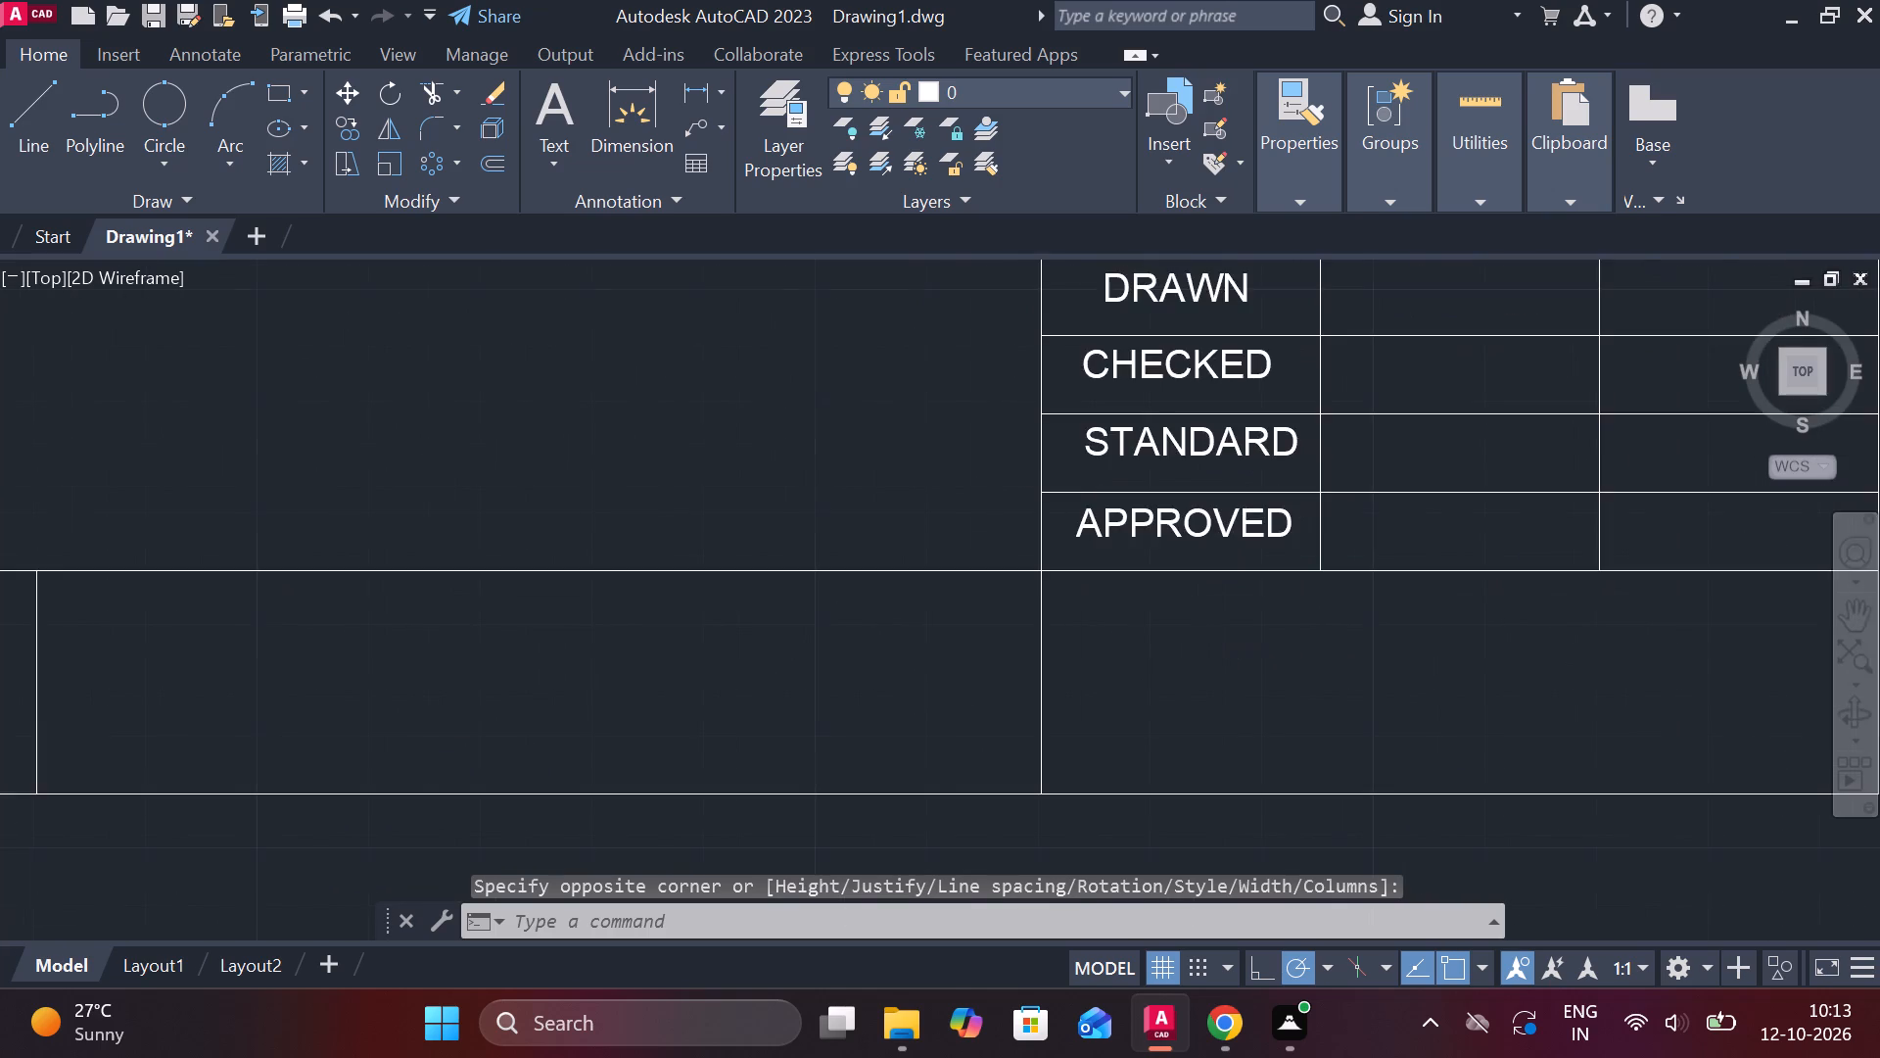
Add centred multiline text DRAWING NO in the upper part of the large cell directly below APPROVED.
{"action": "key", "text": "space"}
{"action": "left_click", "coordinate": [1050, 595]}
{"action": "left_click", "coordinate": [1621, 697]}
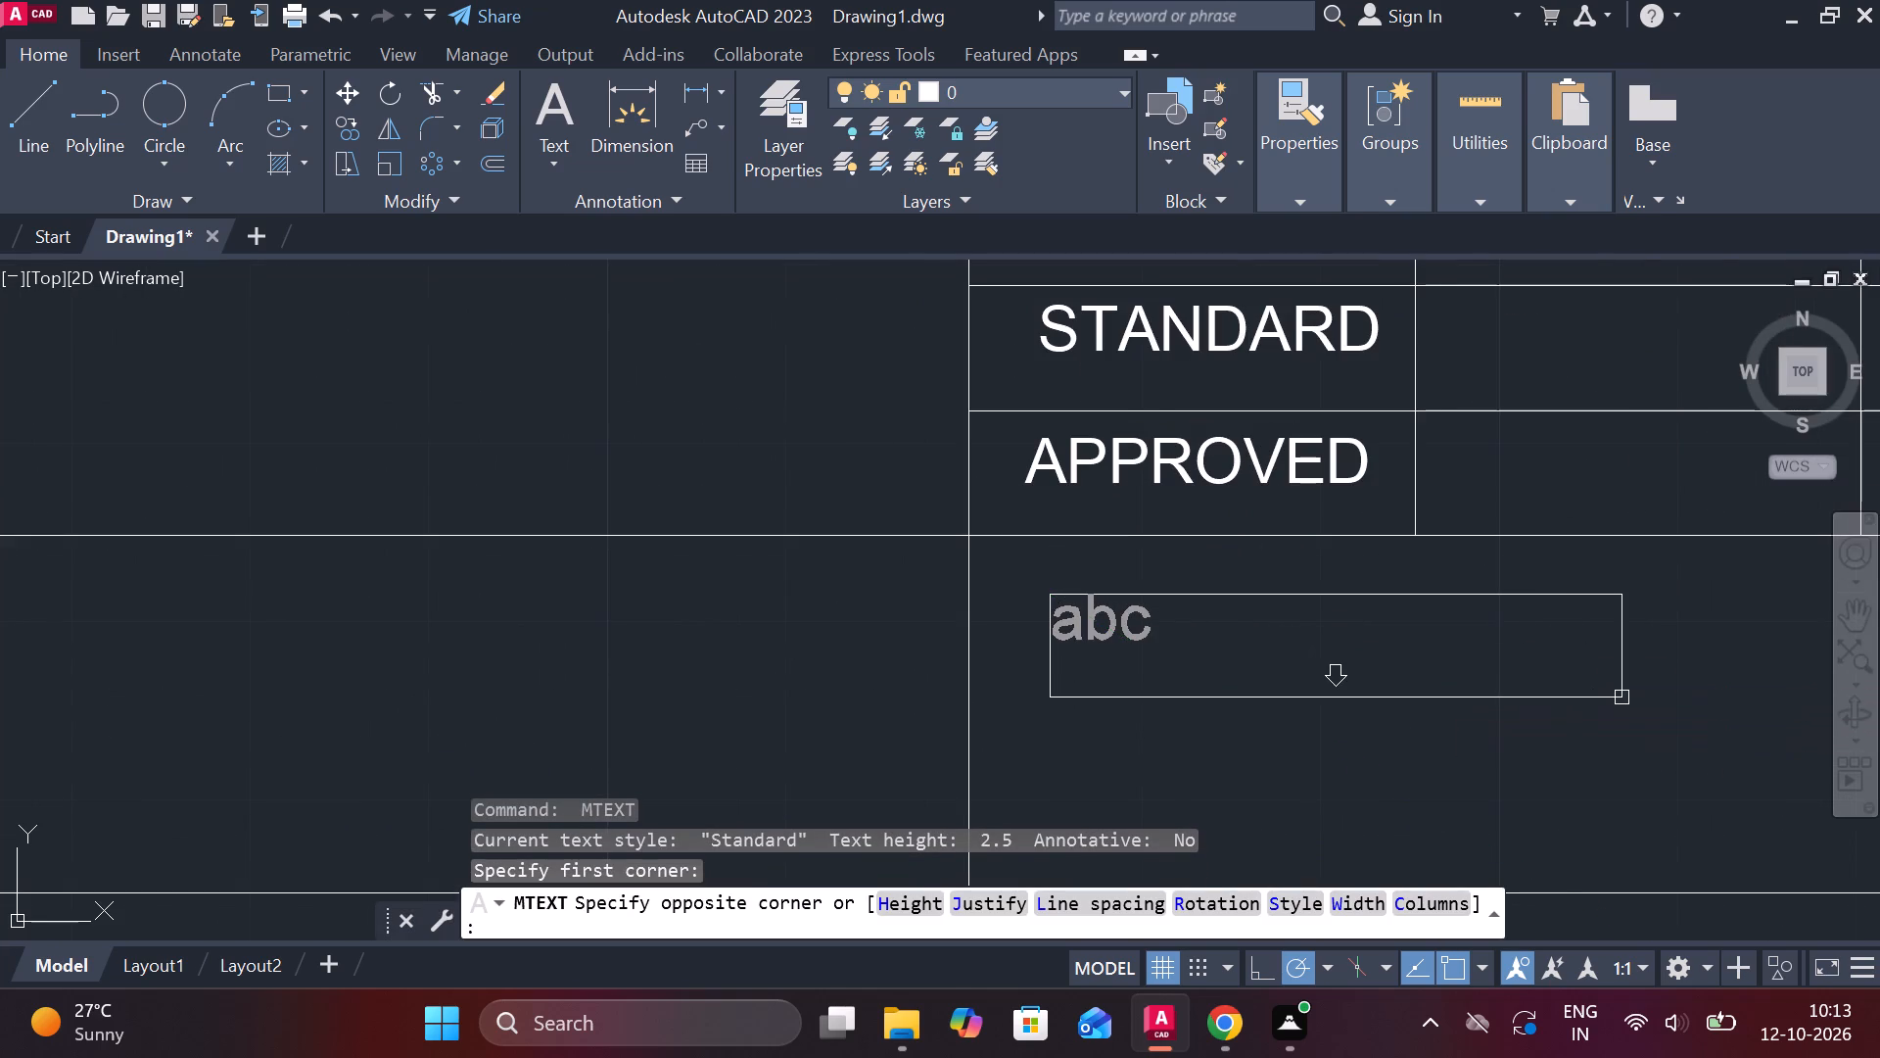
{"action": "left_click", "coordinate": [955, 150]}
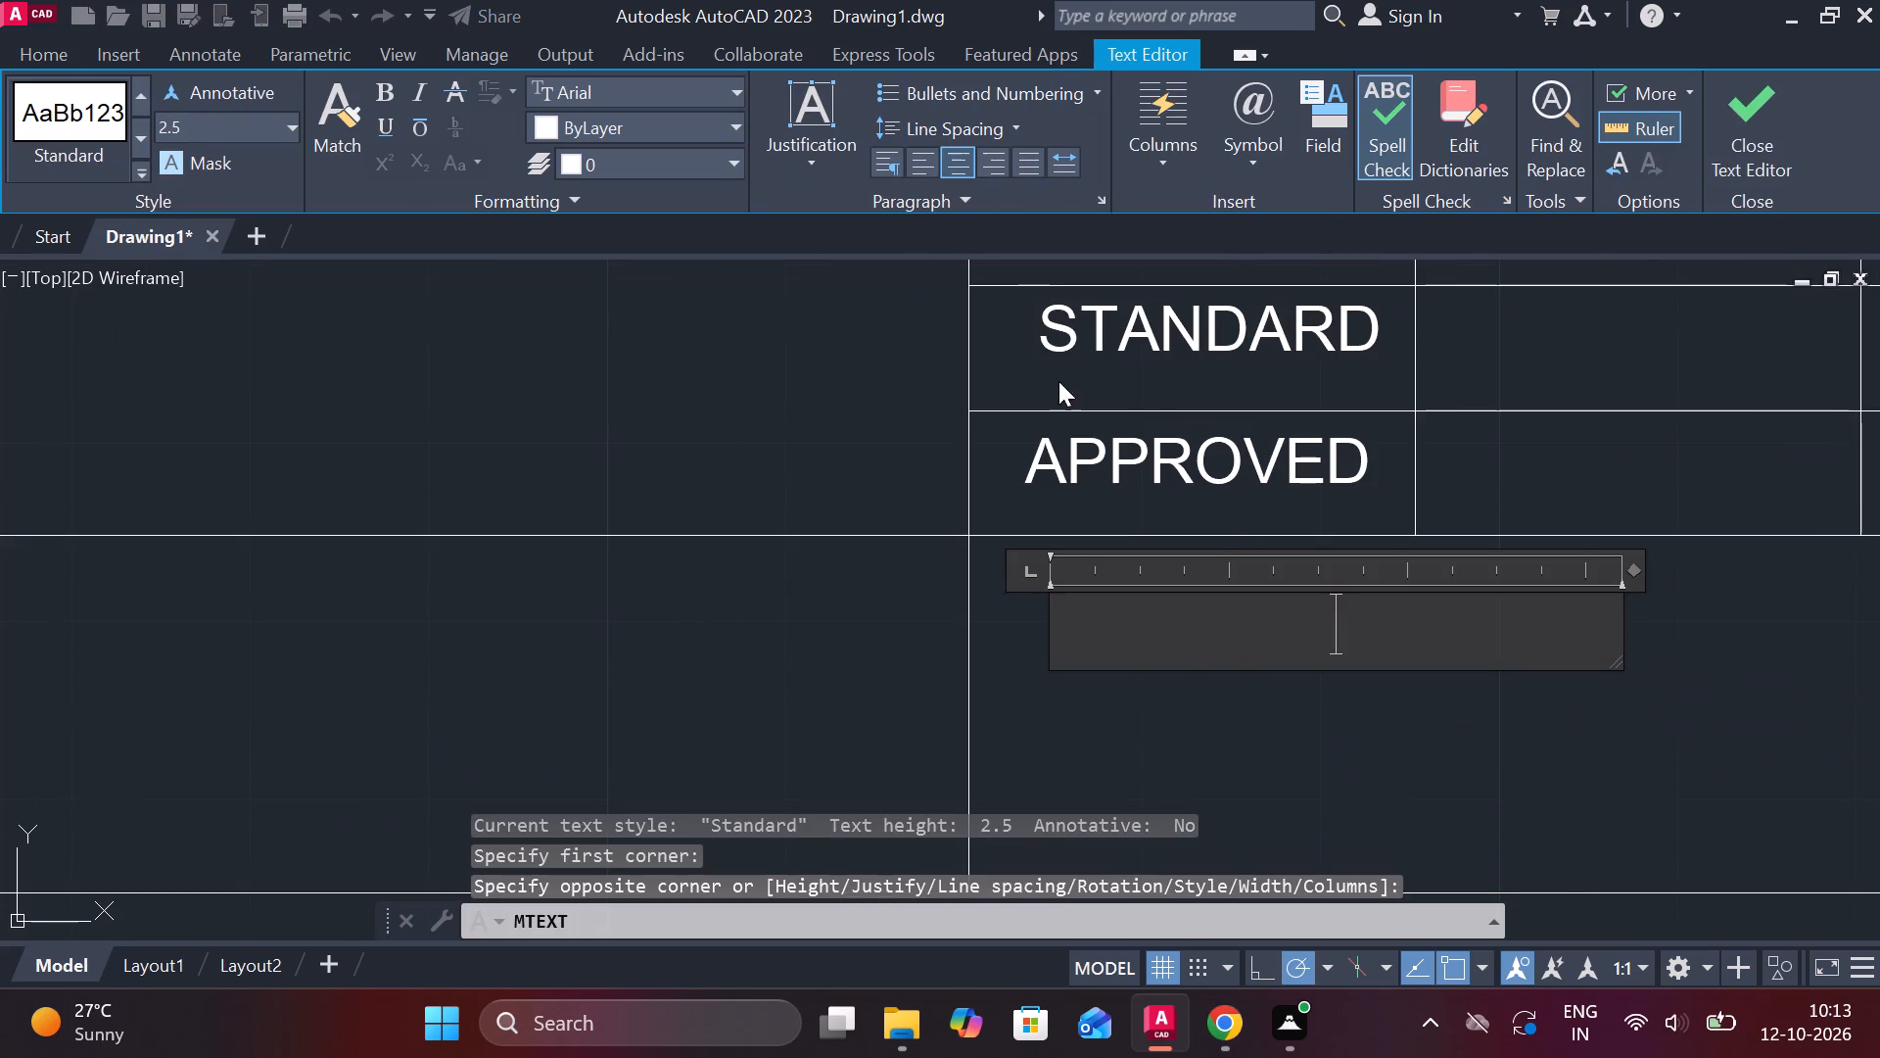
{"action": "type", "text": "DRAE"}
{"action": "key", "text": "BackSpace"}
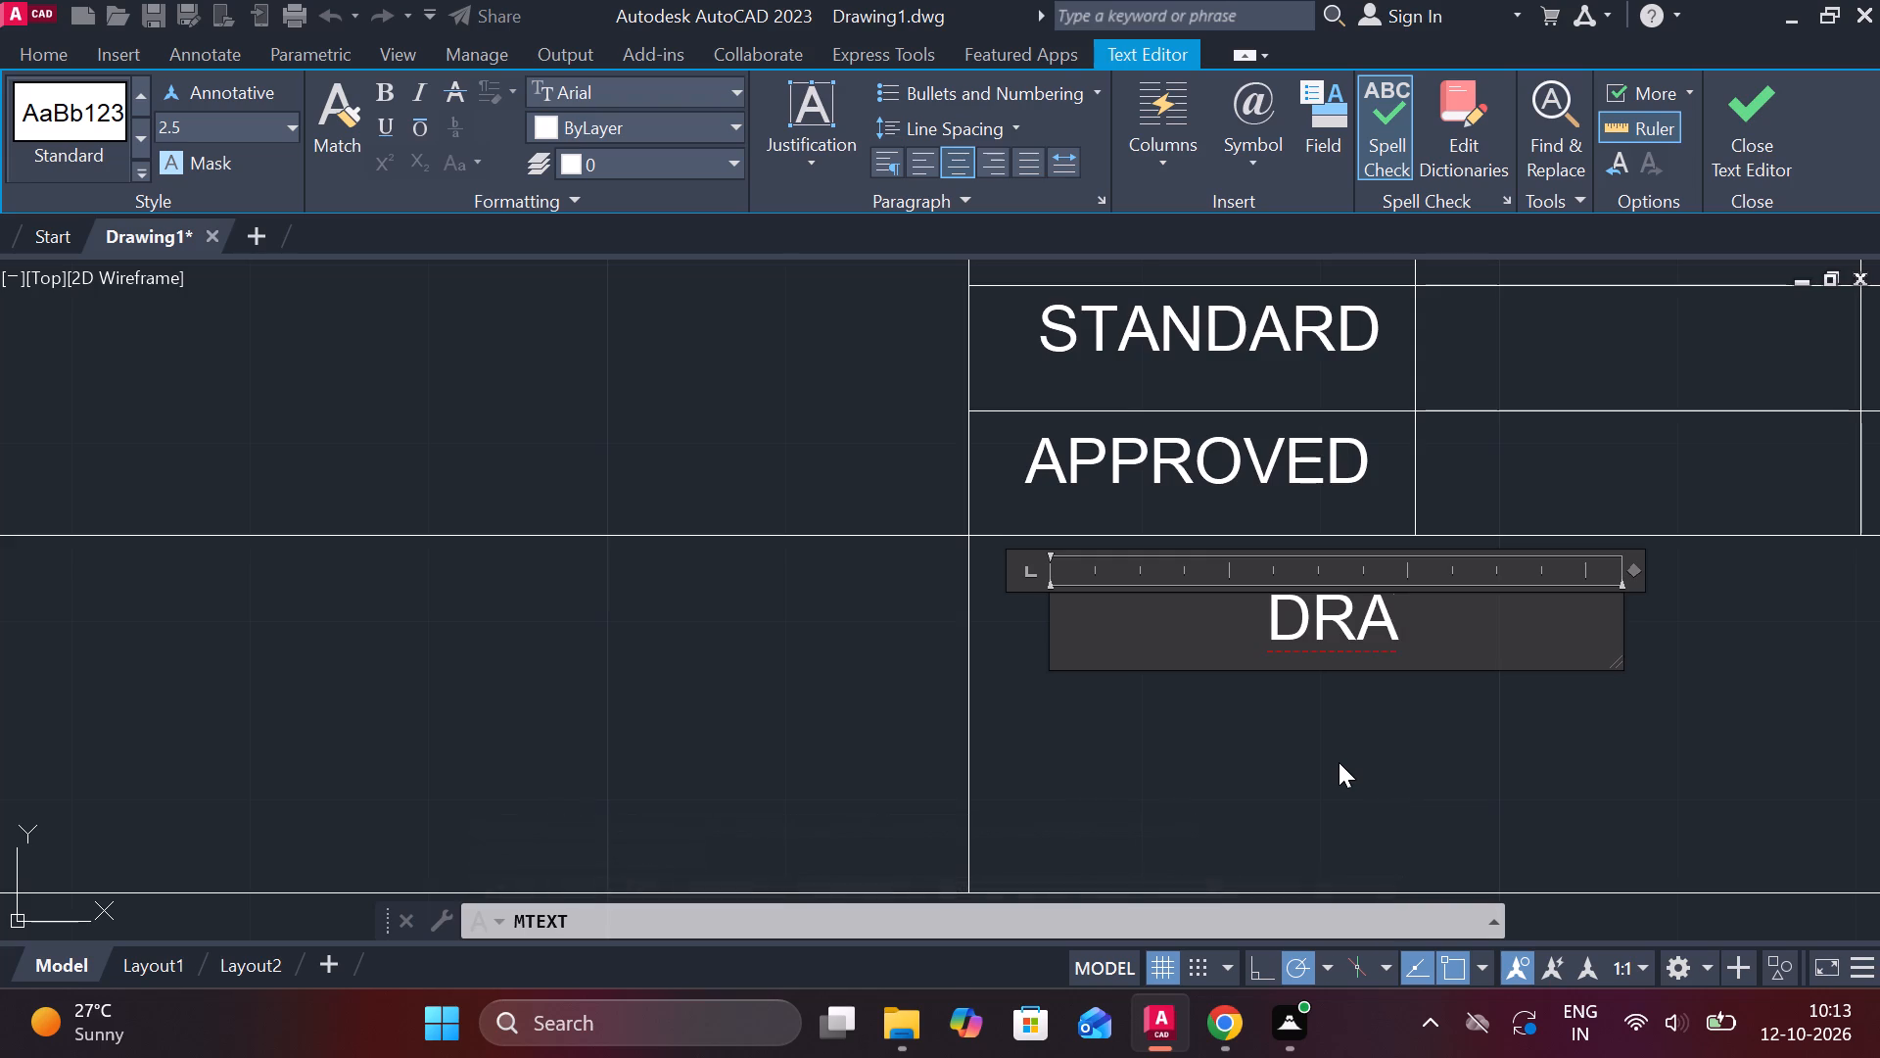
{"action": "type", "text": "WING NO"}
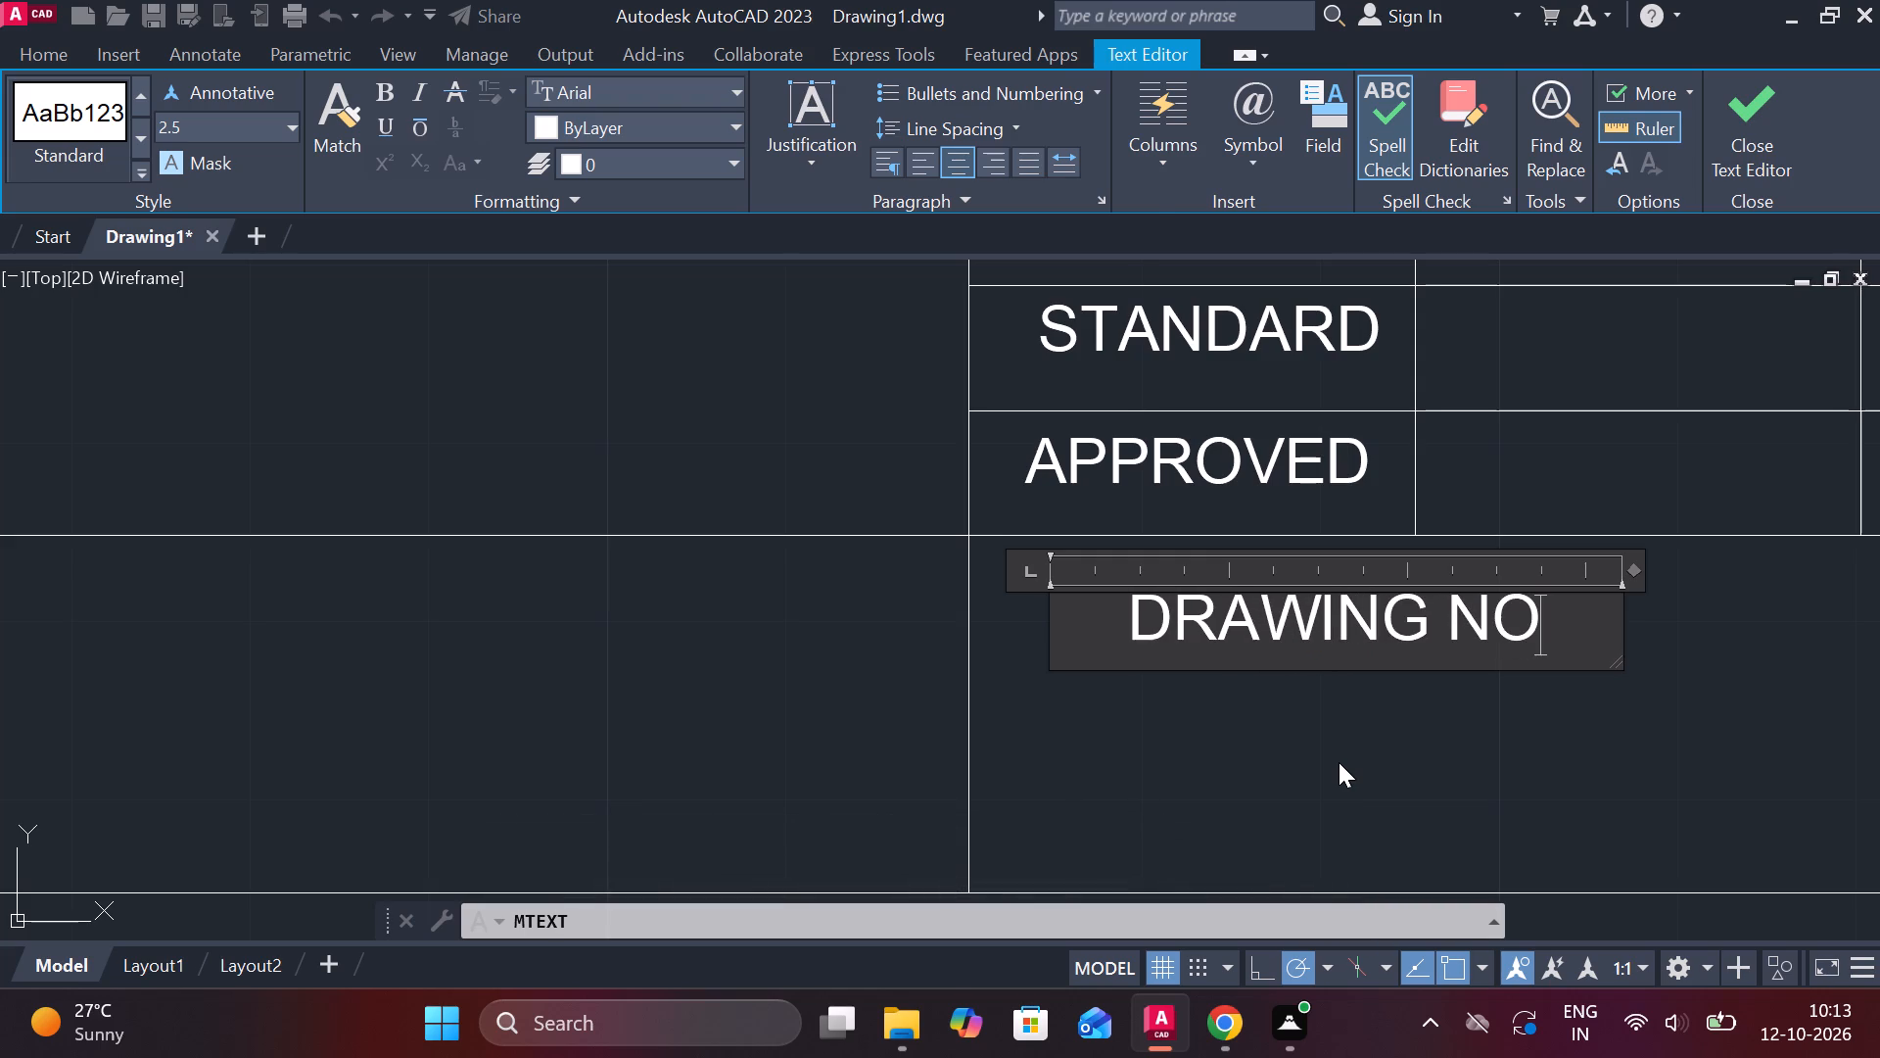
{"action": "left_click", "coordinate": [1738, 134]}
Add centred multiline text SHEET NO:1 of 1 in the lower-right corner of the DRAWING NO cell.
{"action": "scroll", "coordinate": [1630, 728], "scroll_direction": "down", "scroll_amount": 1}
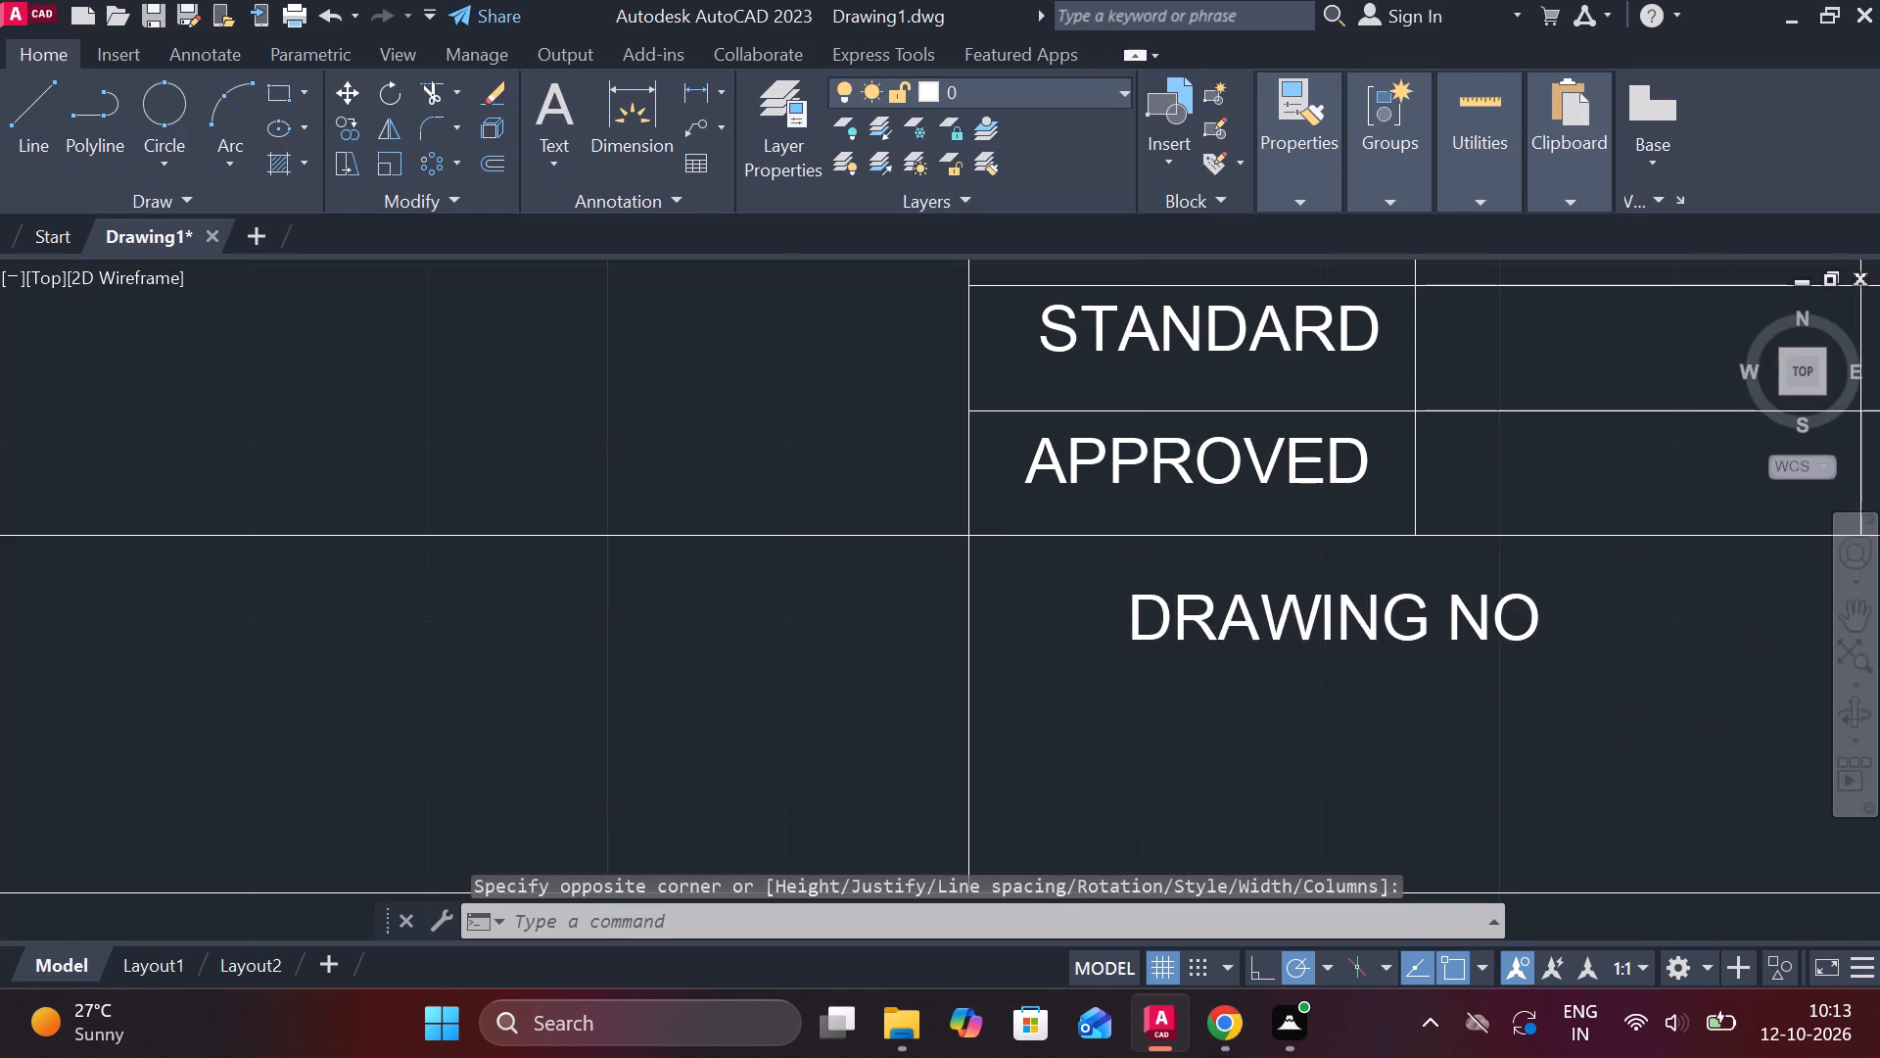
{"action": "scroll", "coordinate": [1630, 728], "scroll_direction": "down", "scroll_amount": 1}
{"action": "middle_click_drag", "start_coordinate": [1574, 727], "coordinate": [1201, 675]}
{"action": "scroll", "coordinate": [1396, 699], "scroll_direction": "up", "scroll_amount": 2}
{"action": "key", "text": "space"}
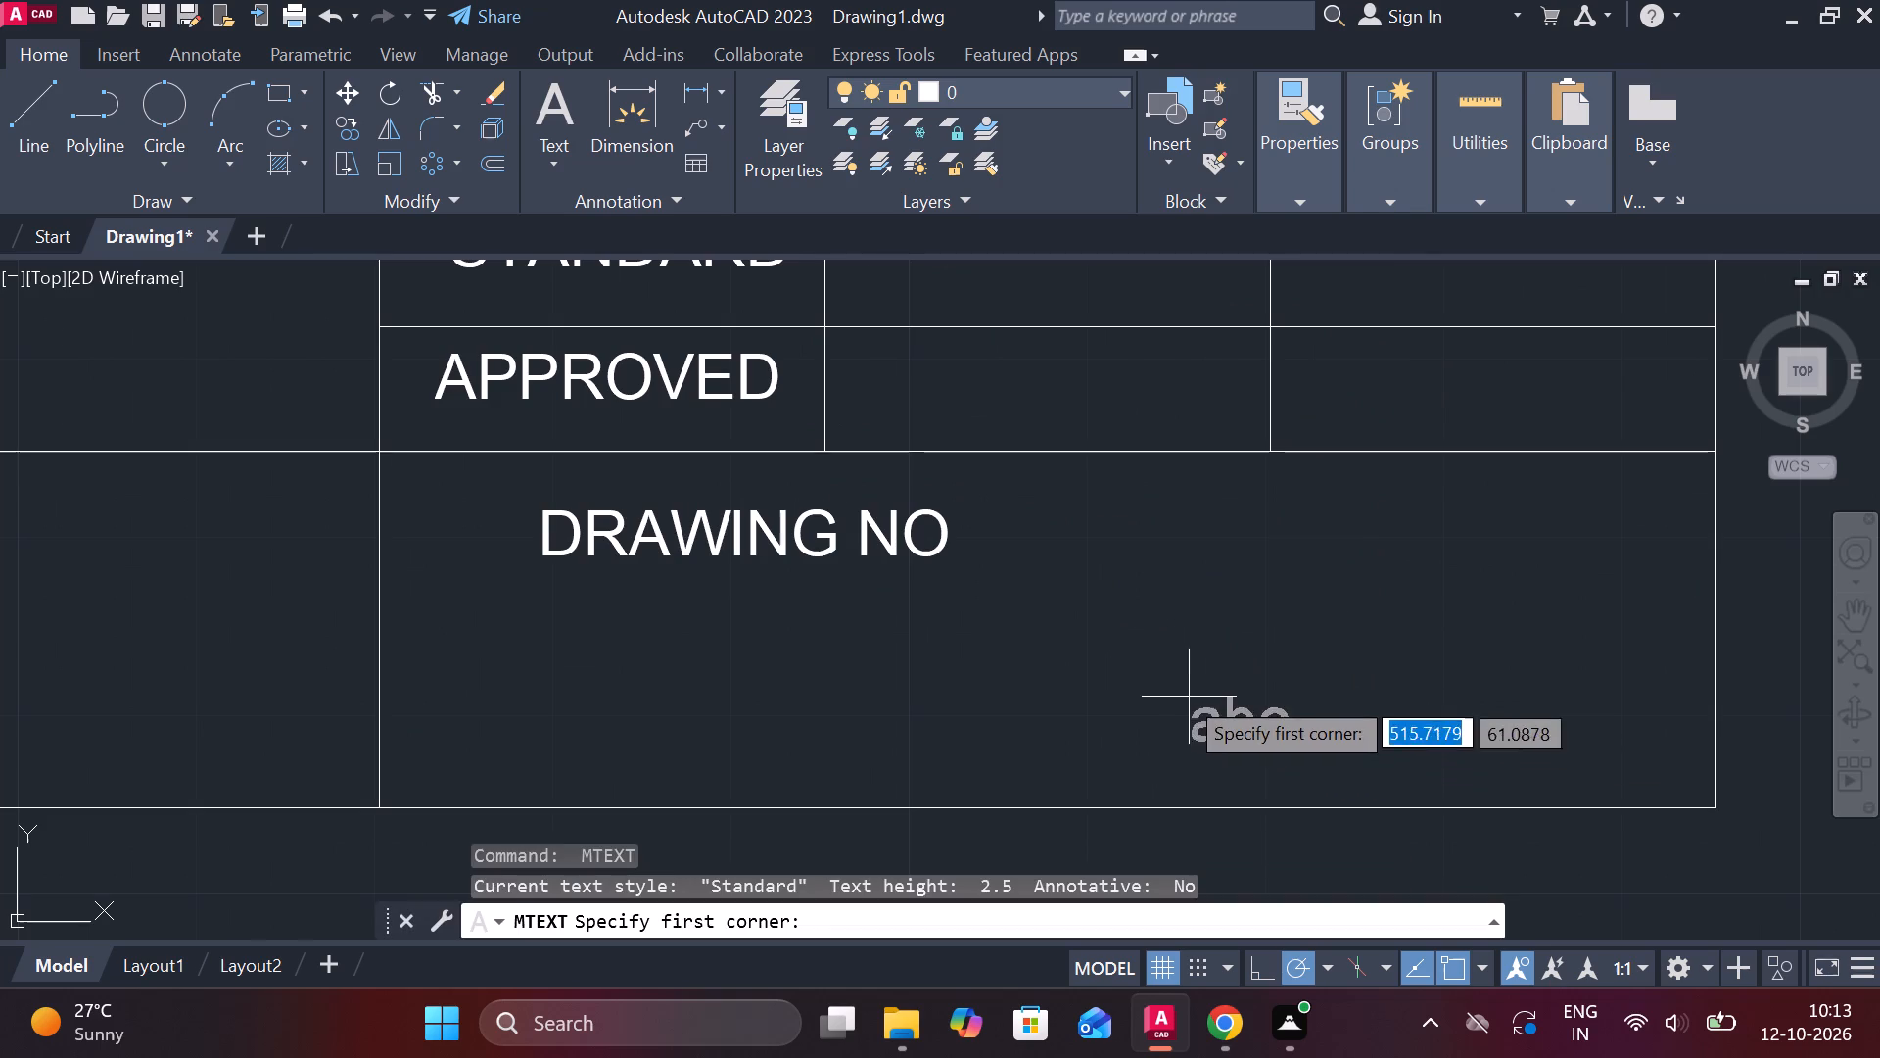
{"action": "left_click", "coordinate": [1166, 689]}
{"action": "left_click", "coordinate": [1671, 766]}
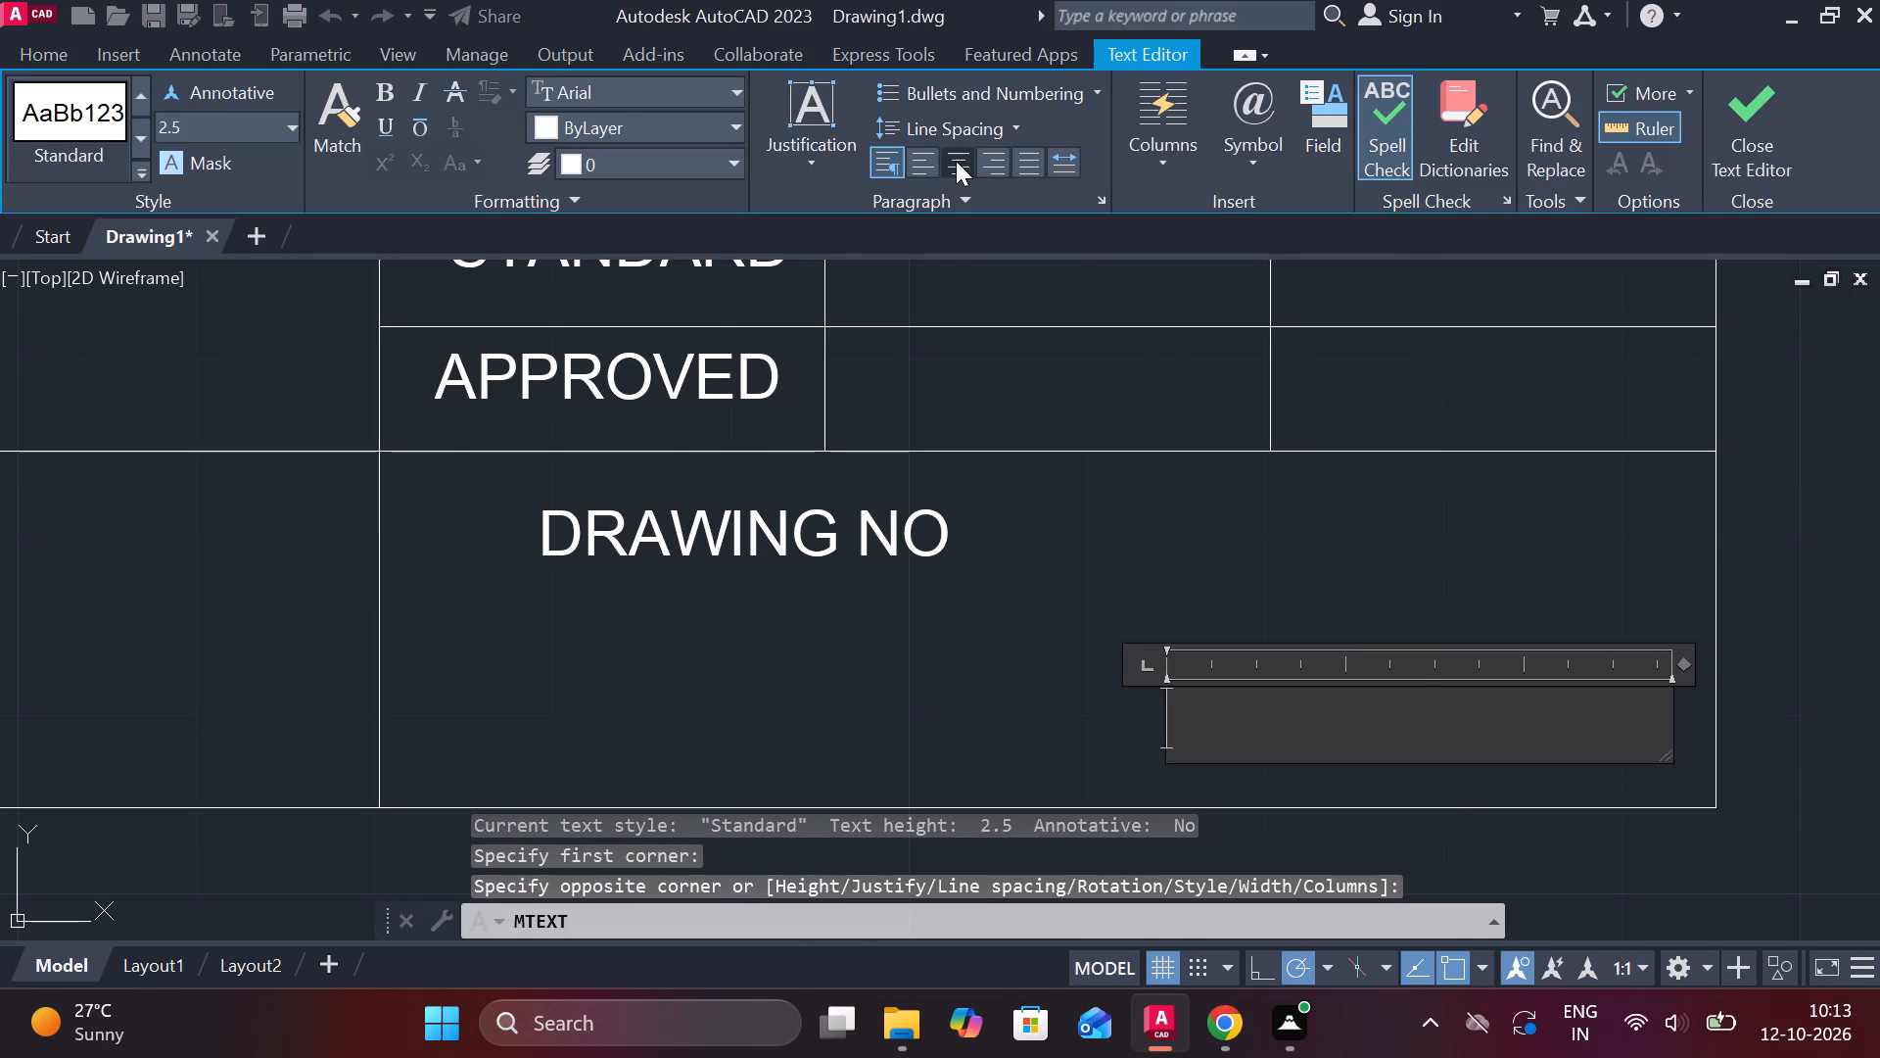
{"action": "left_click", "coordinate": [956, 161]}
{"action": "type", "text": "SHEET NO"}
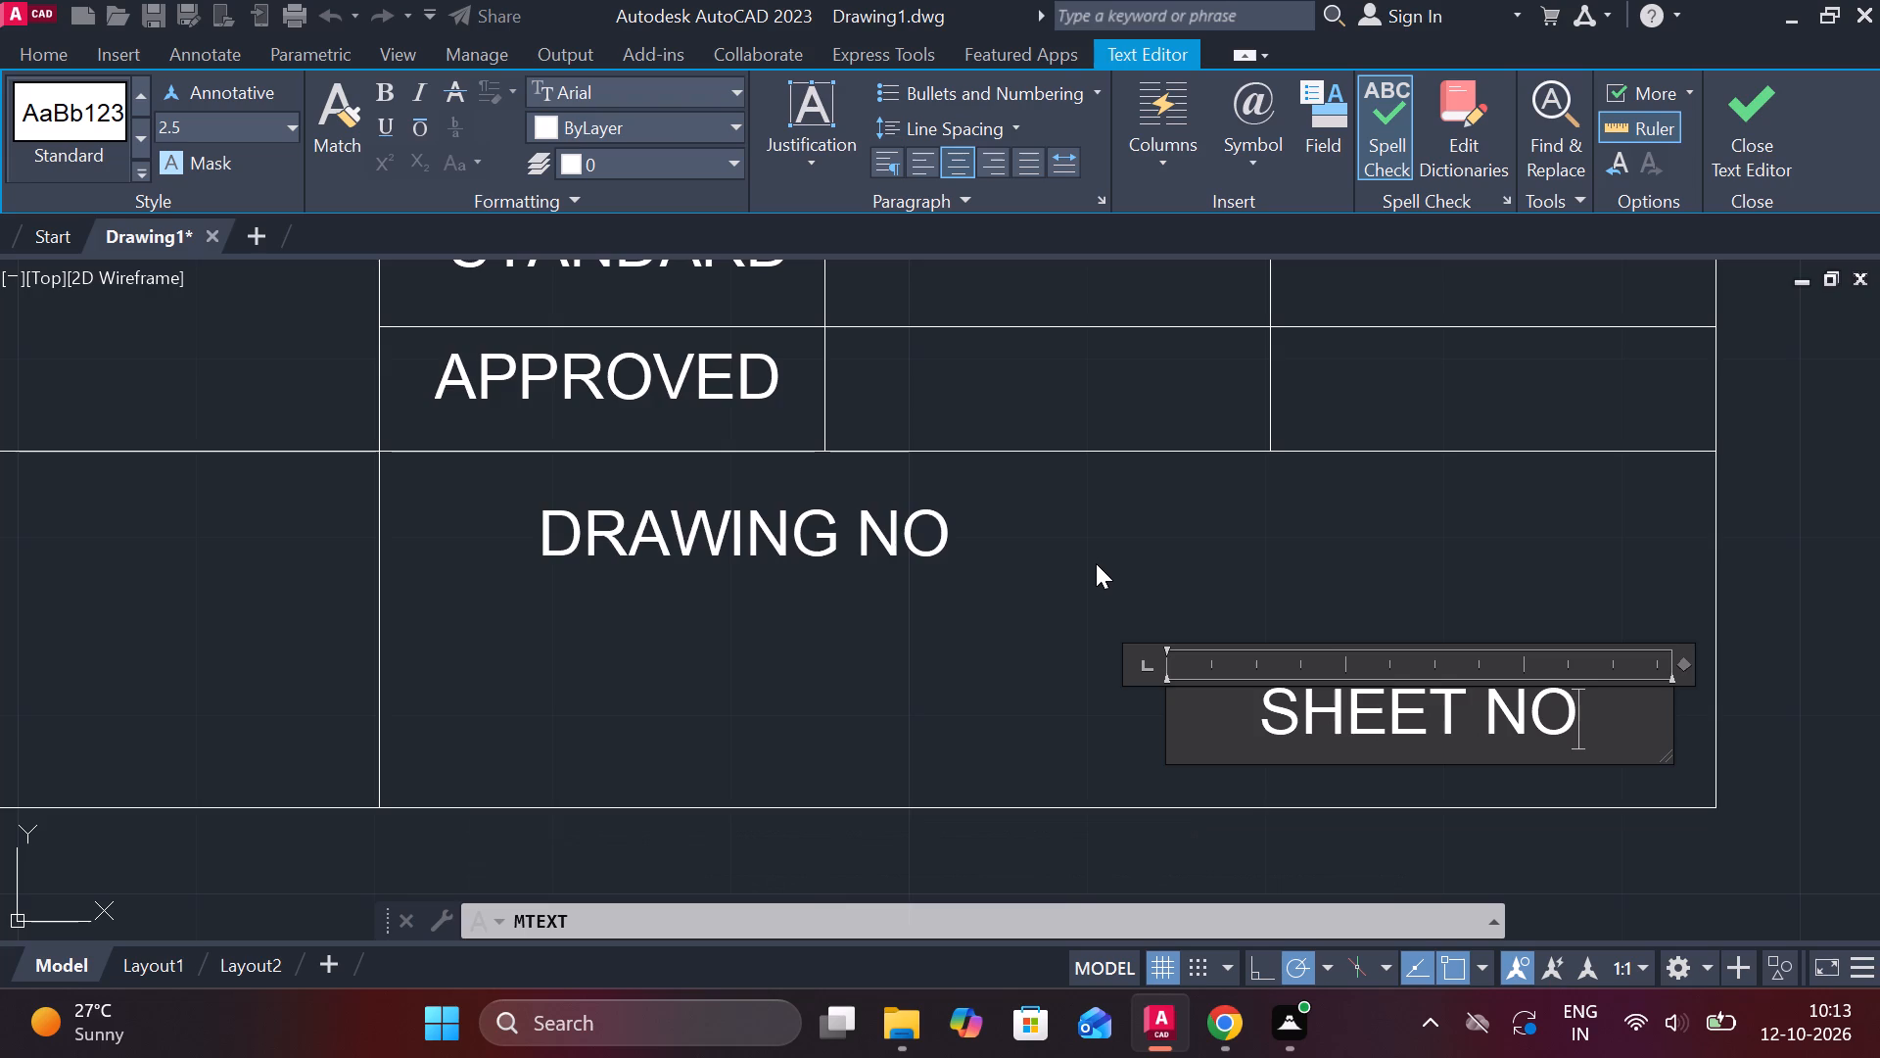
{"action": "key", "text": "space"}
{"action": "key", "text": "1"}
{"action": "key", "text": "space"}
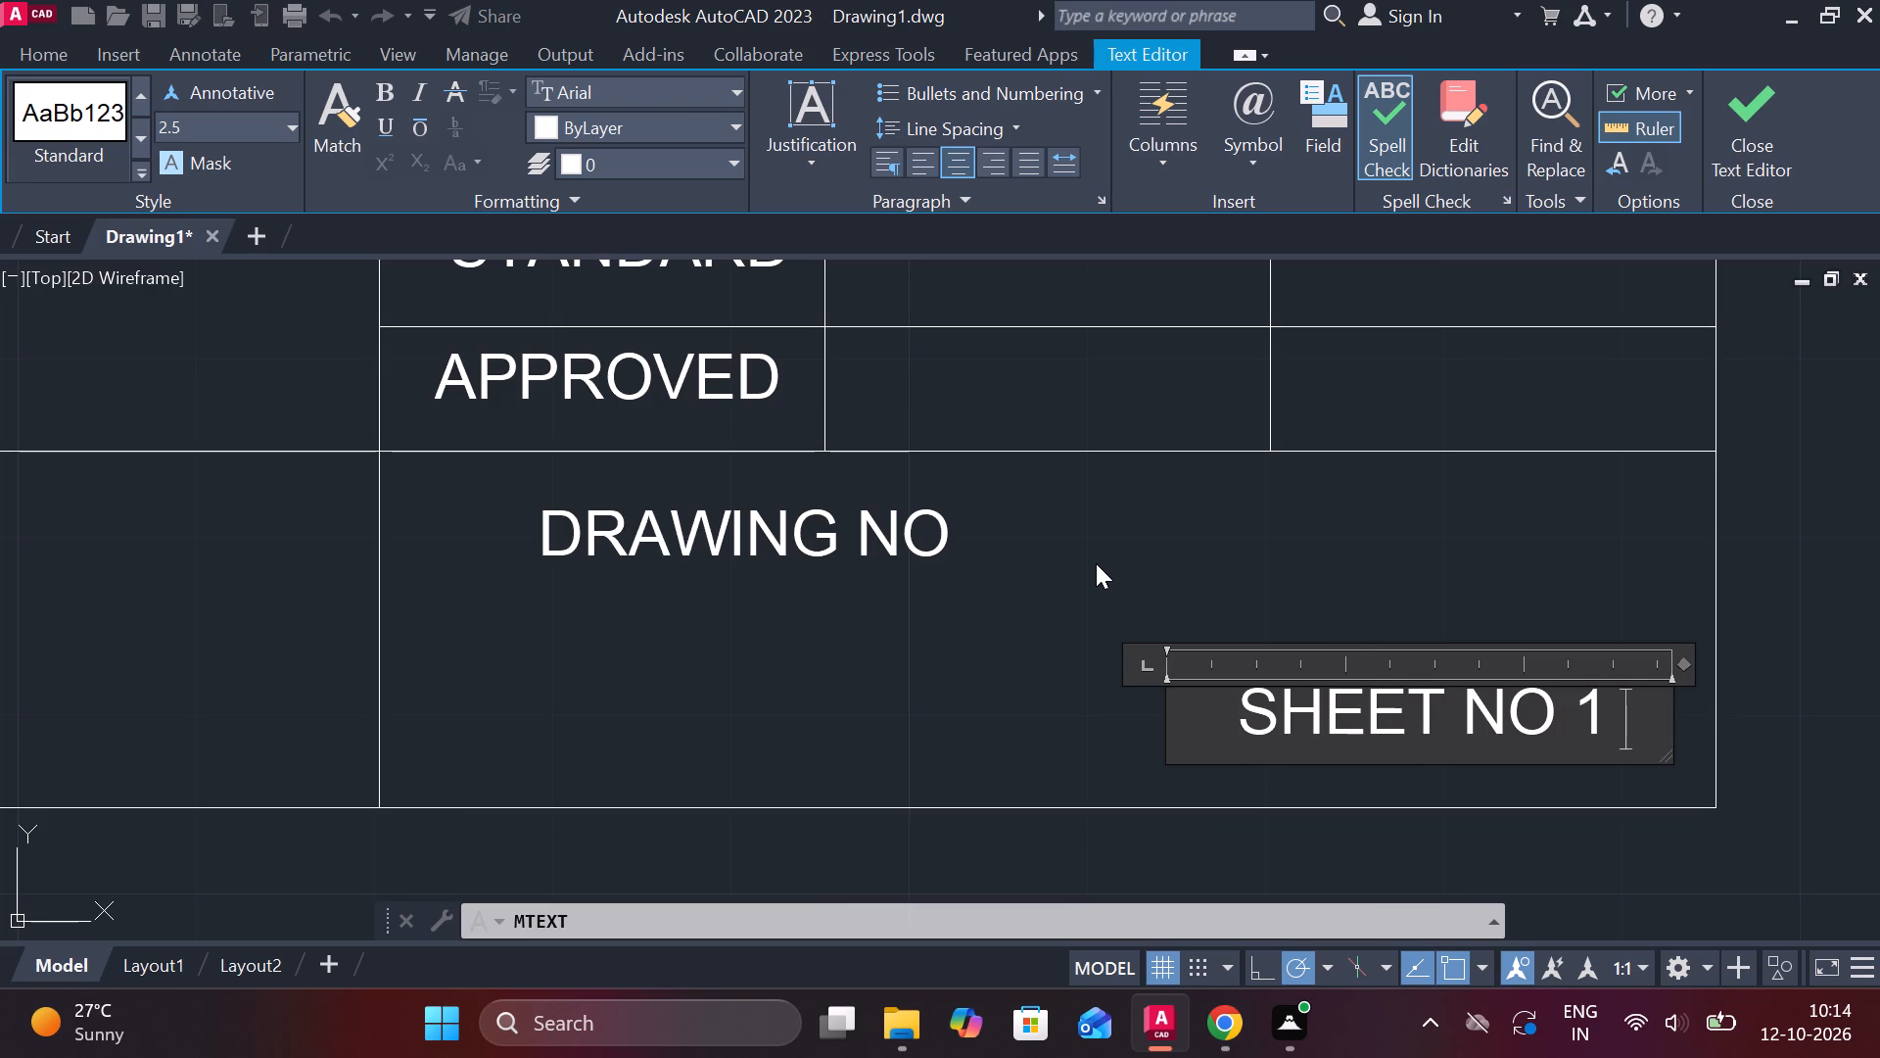
{"action": "type", "text": "of"}
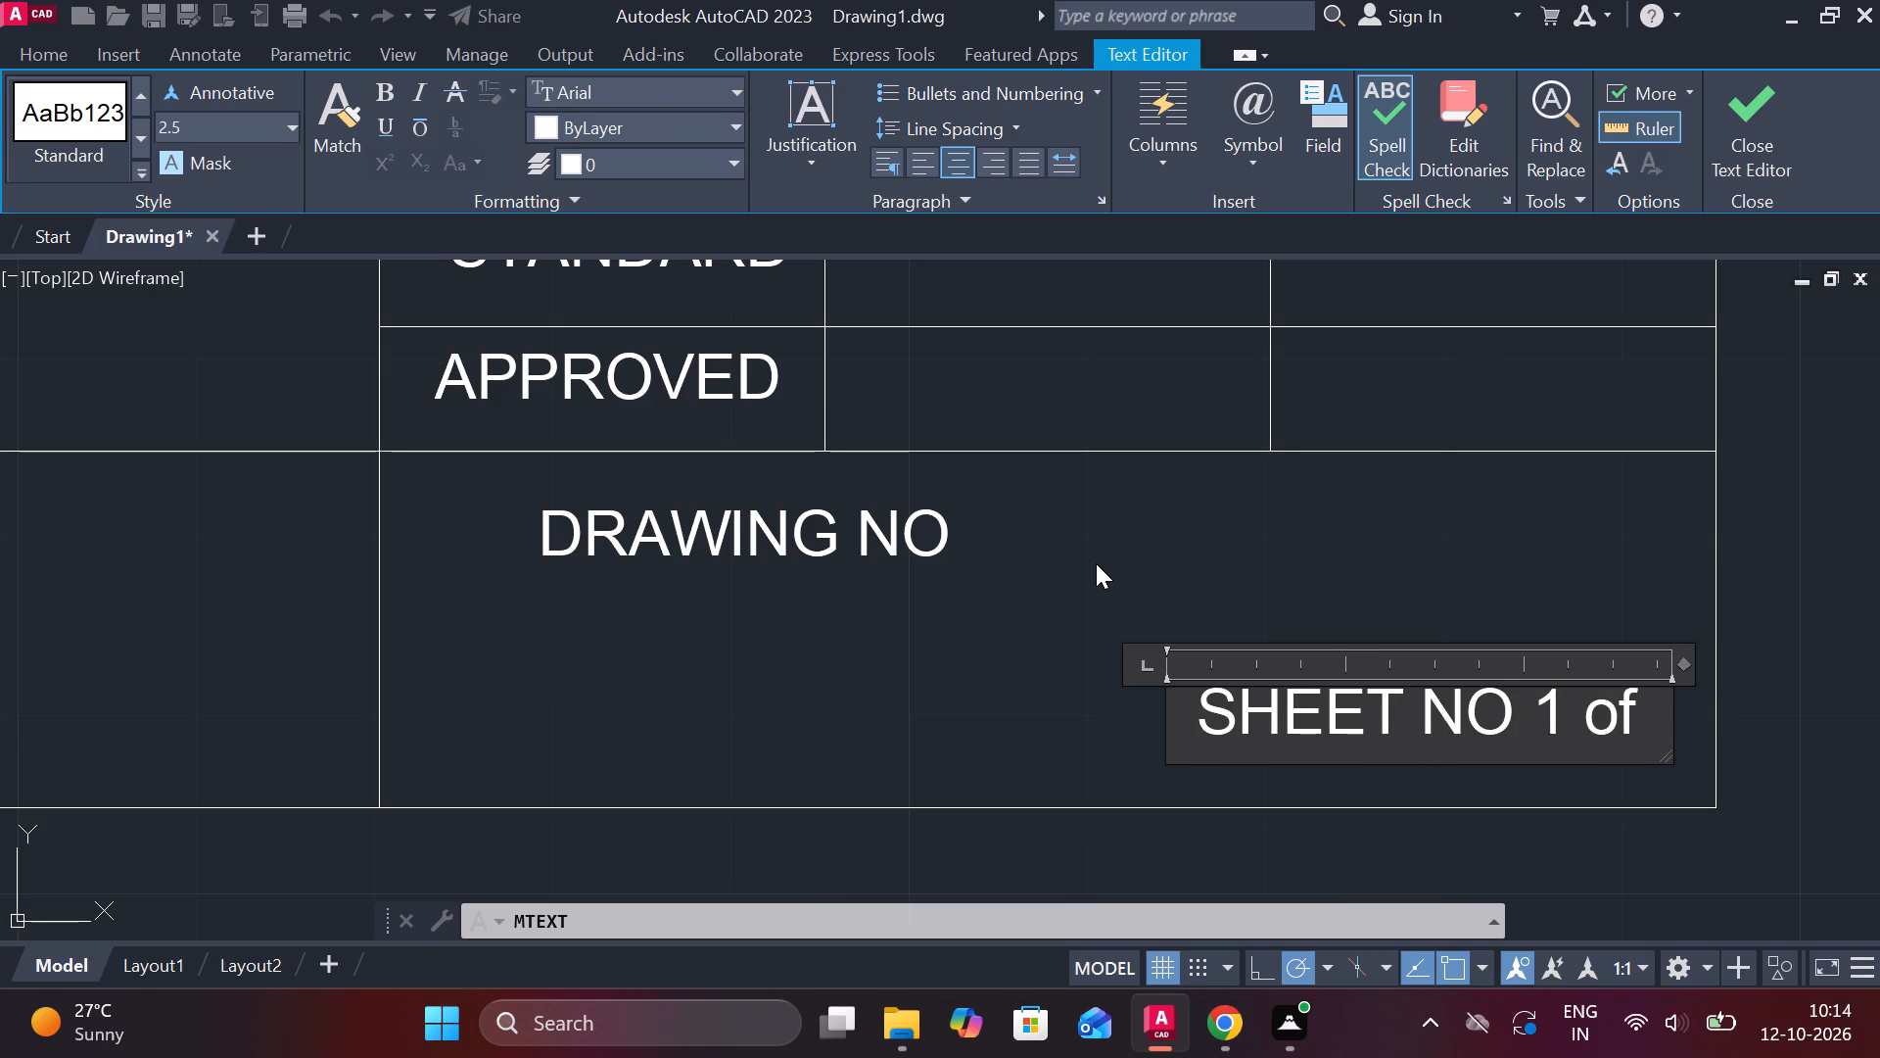
{"action": "key", "text": "space"}
{"action": "type", "text": "1"}
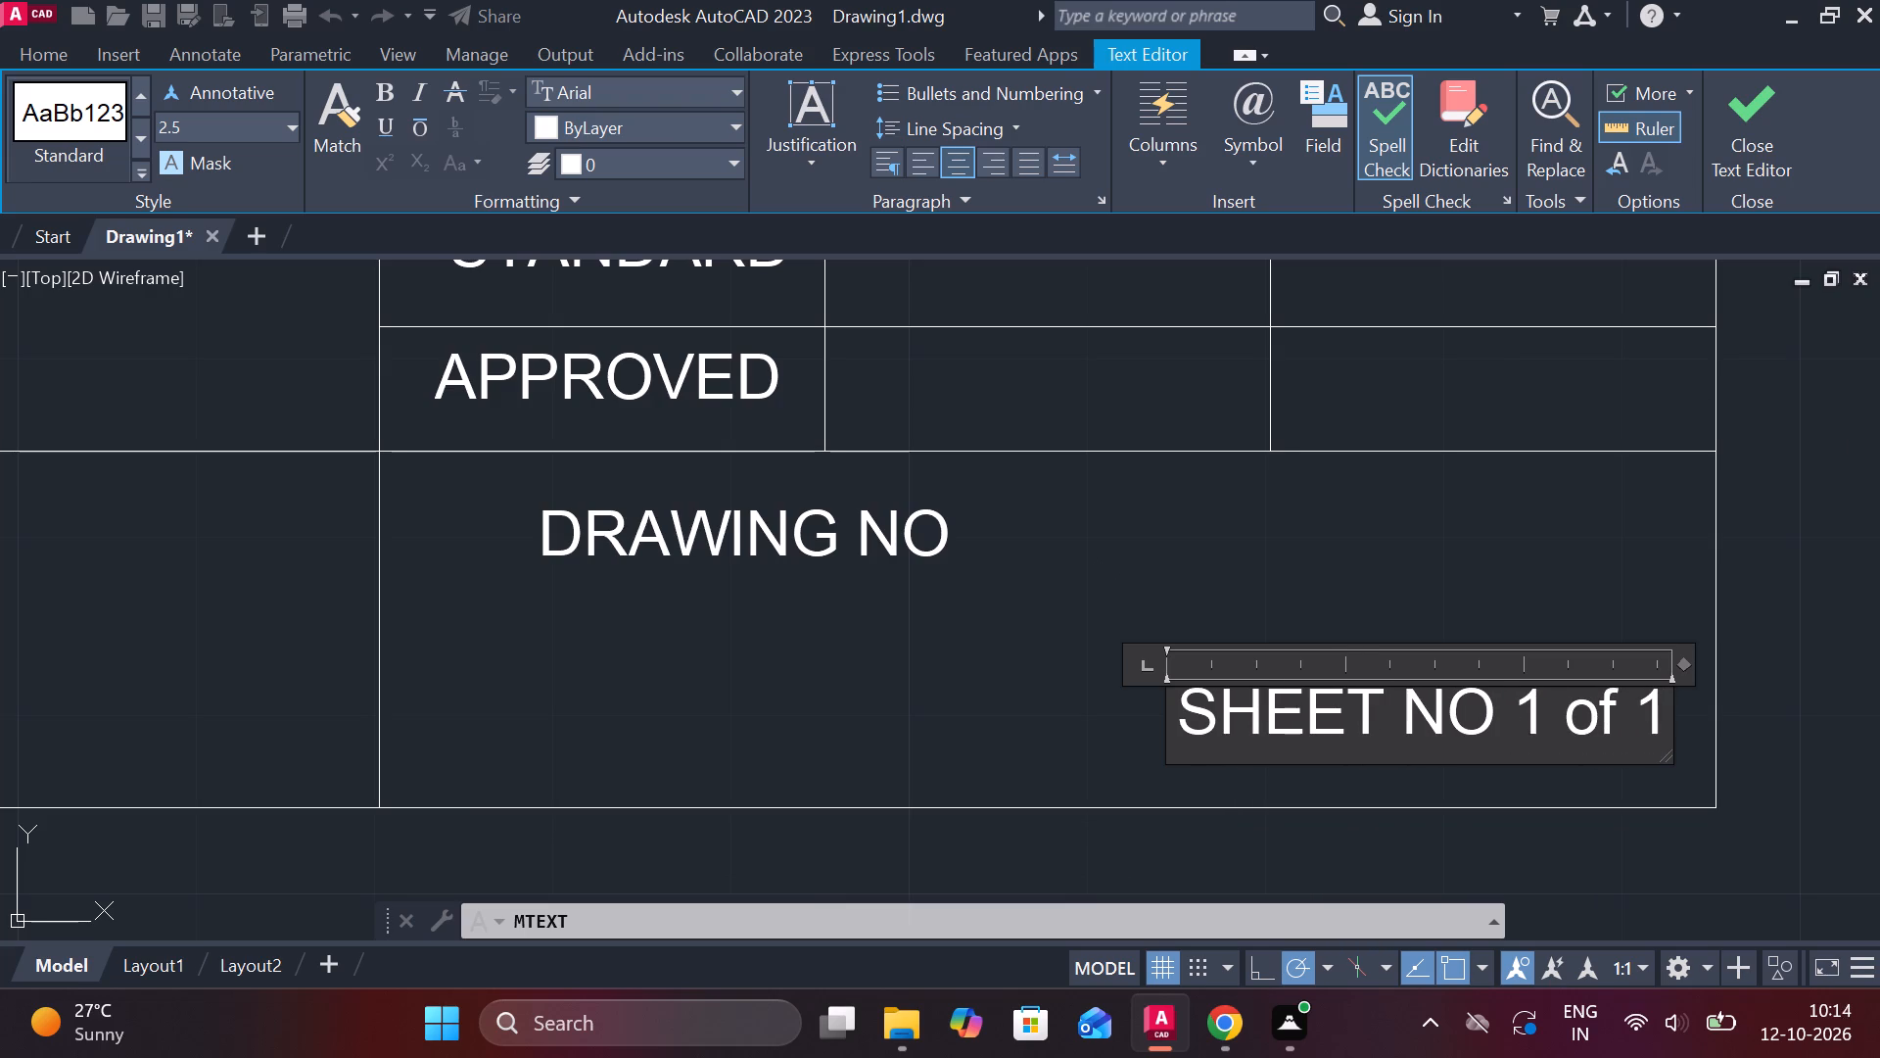
{"action": "left_click", "coordinate": [1499, 715]}
{"action": "left_click", "coordinate": [1520, 696]}
{"action": "key", "text": "BackSpace"}
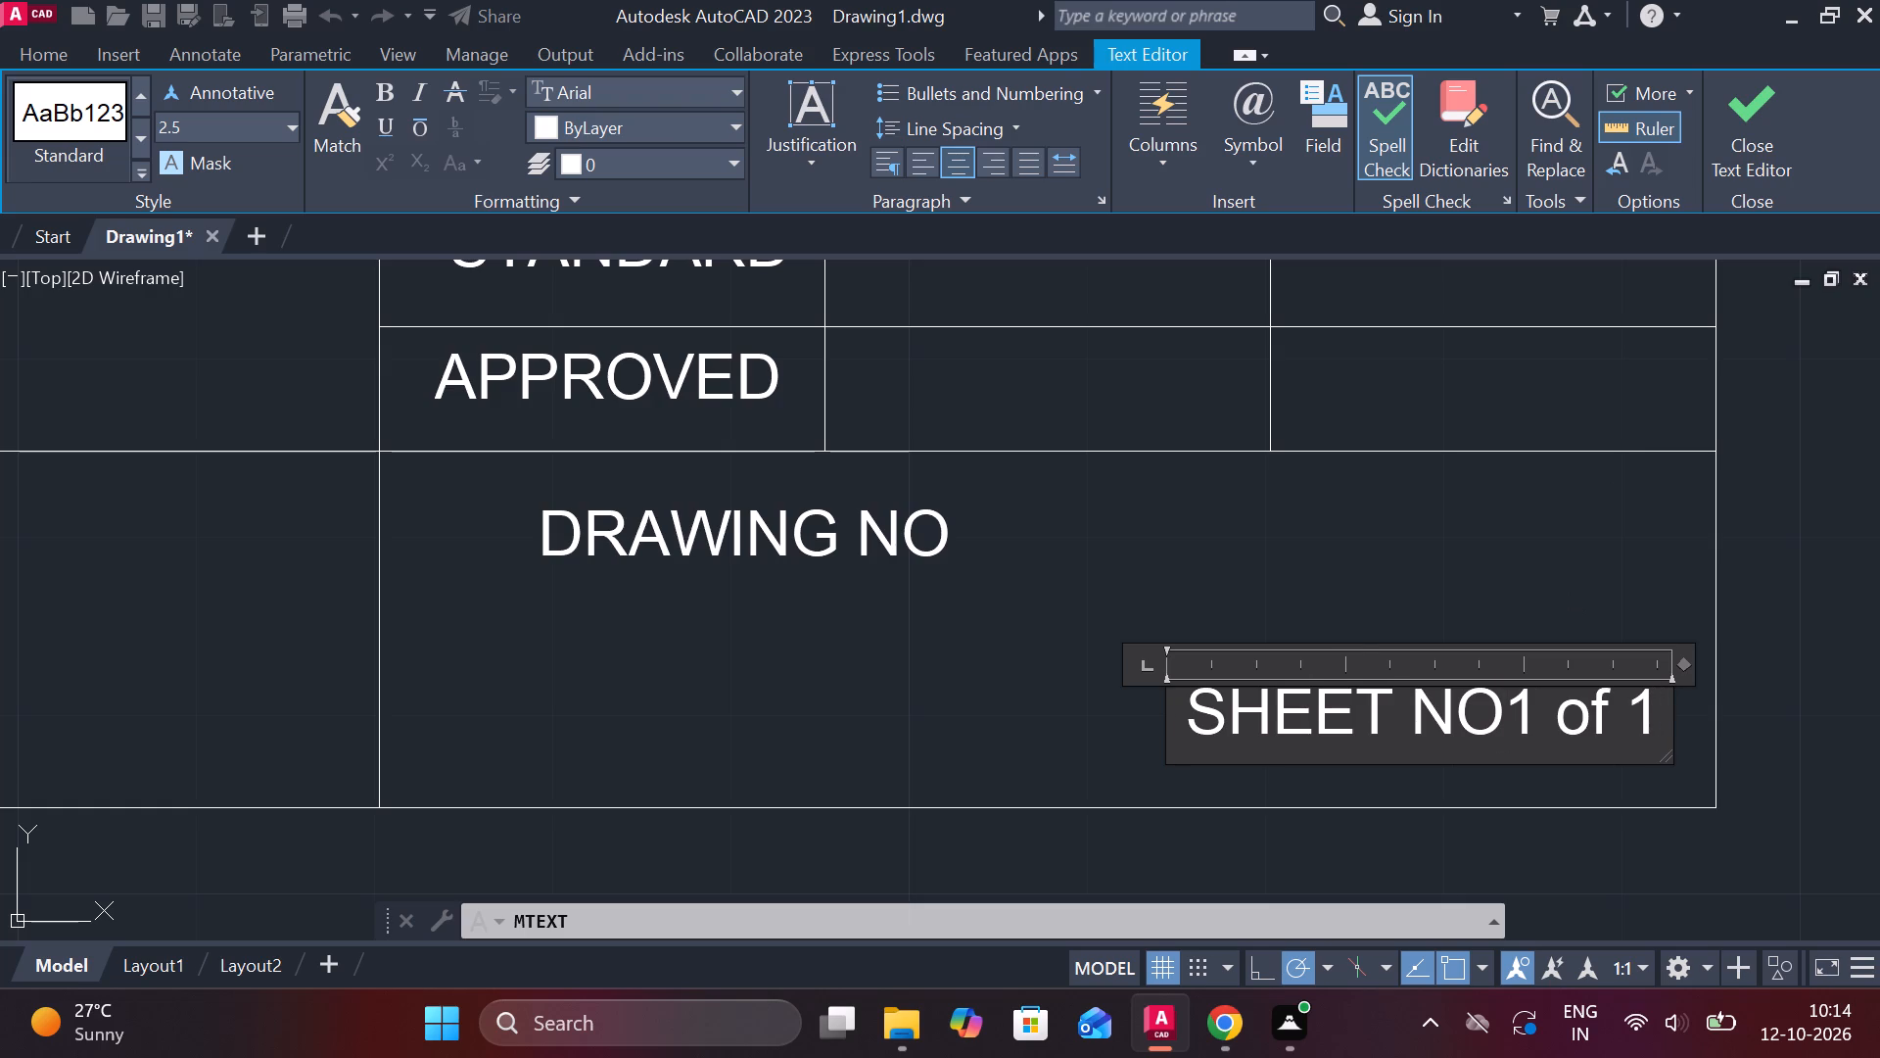
{"action": "key", "text": "shift+colon"}
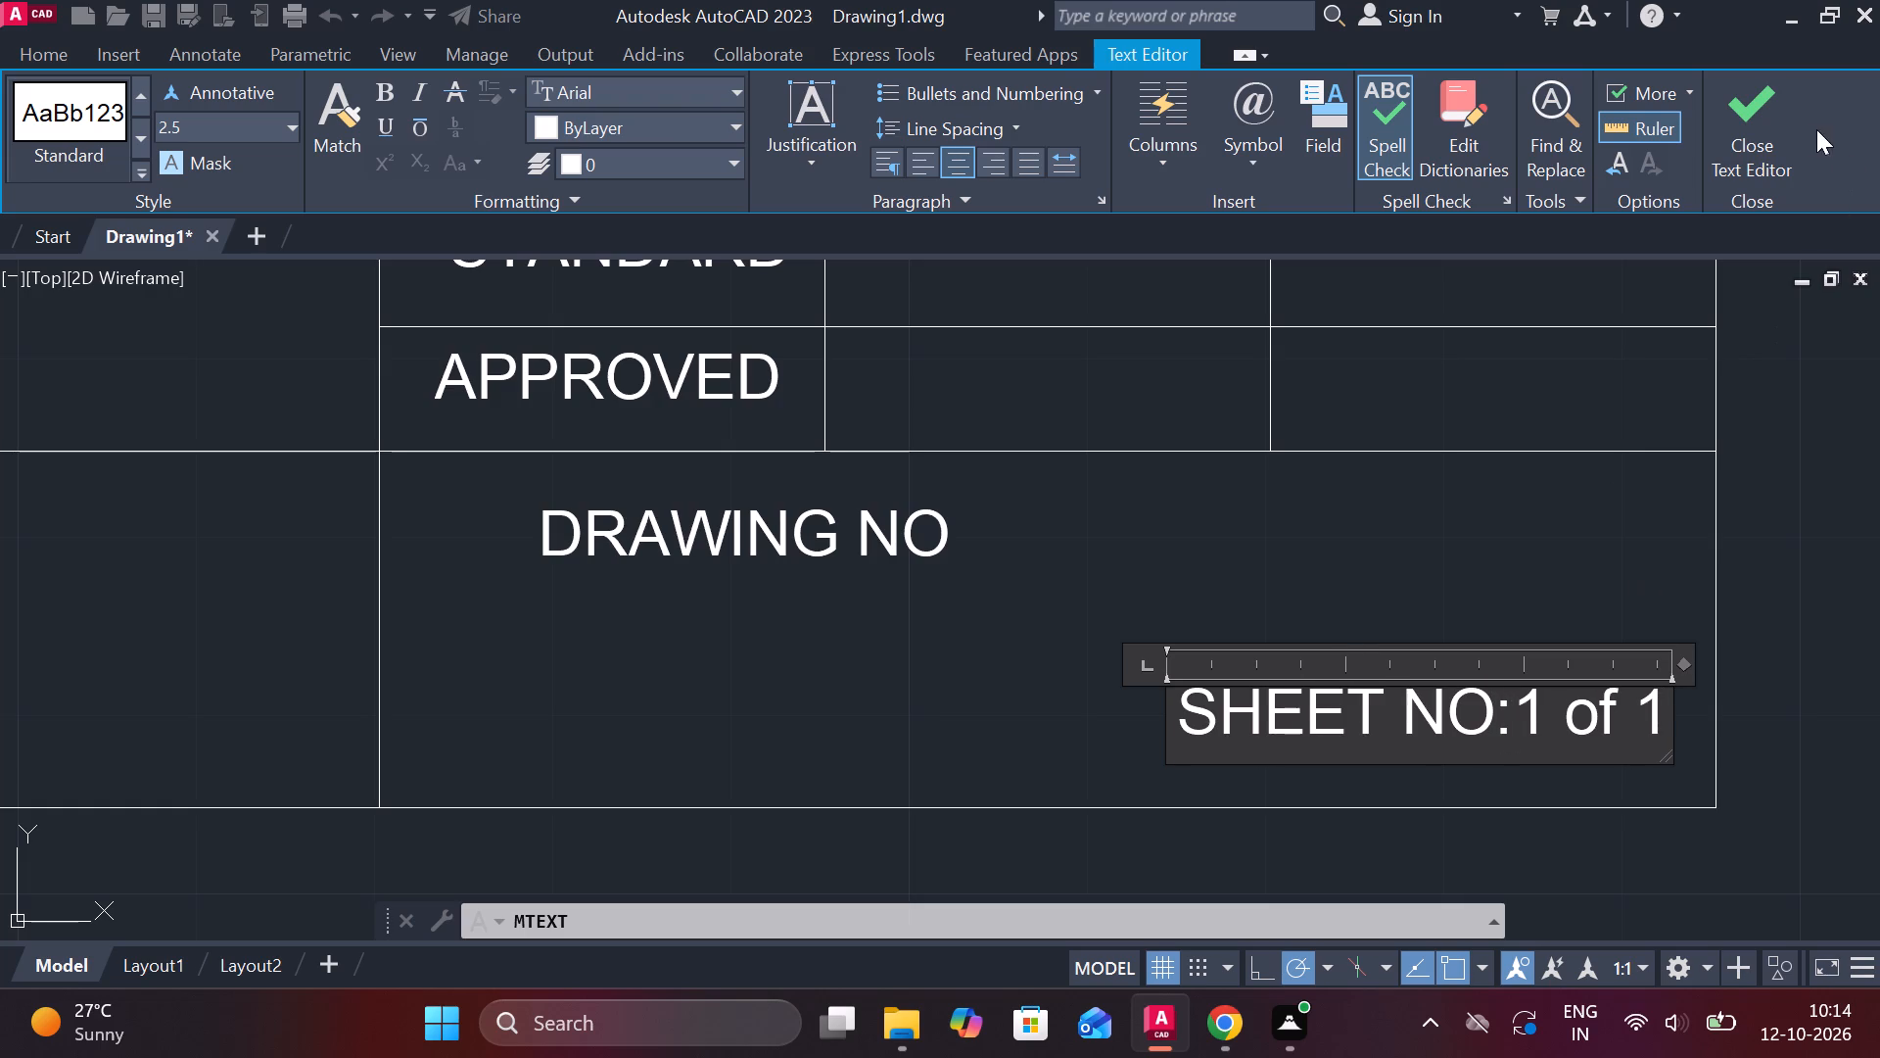
{"action": "left_click", "coordinate": [1733, 92]}
Add multiline text AUTO CAD with text height 10 in the title block's large upper-left cell.
{"action": "scroll", "coordinate": [1110, 505], "scroll_direction": "down", "scroll_amount": 2}
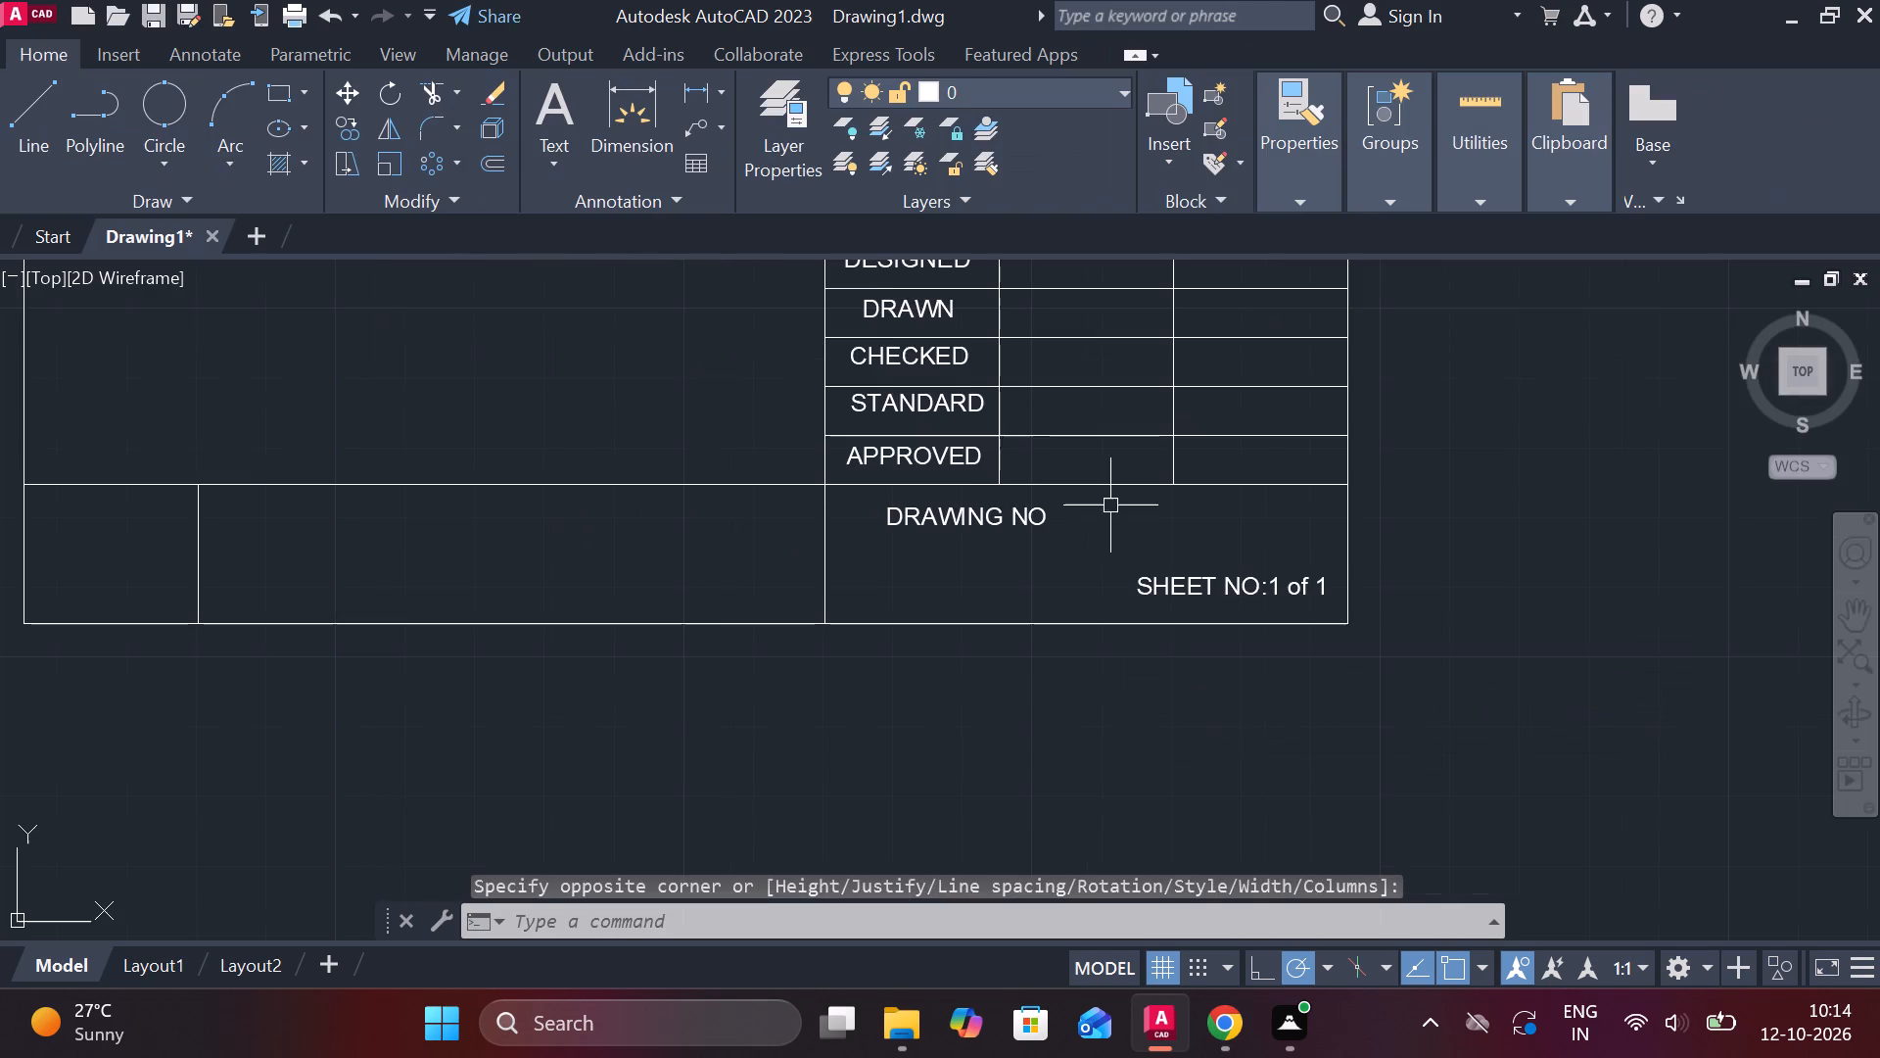
{"action": "middle_click_drag", "start_coordinate": [836, 487], "coordinate": [1249, 573]}
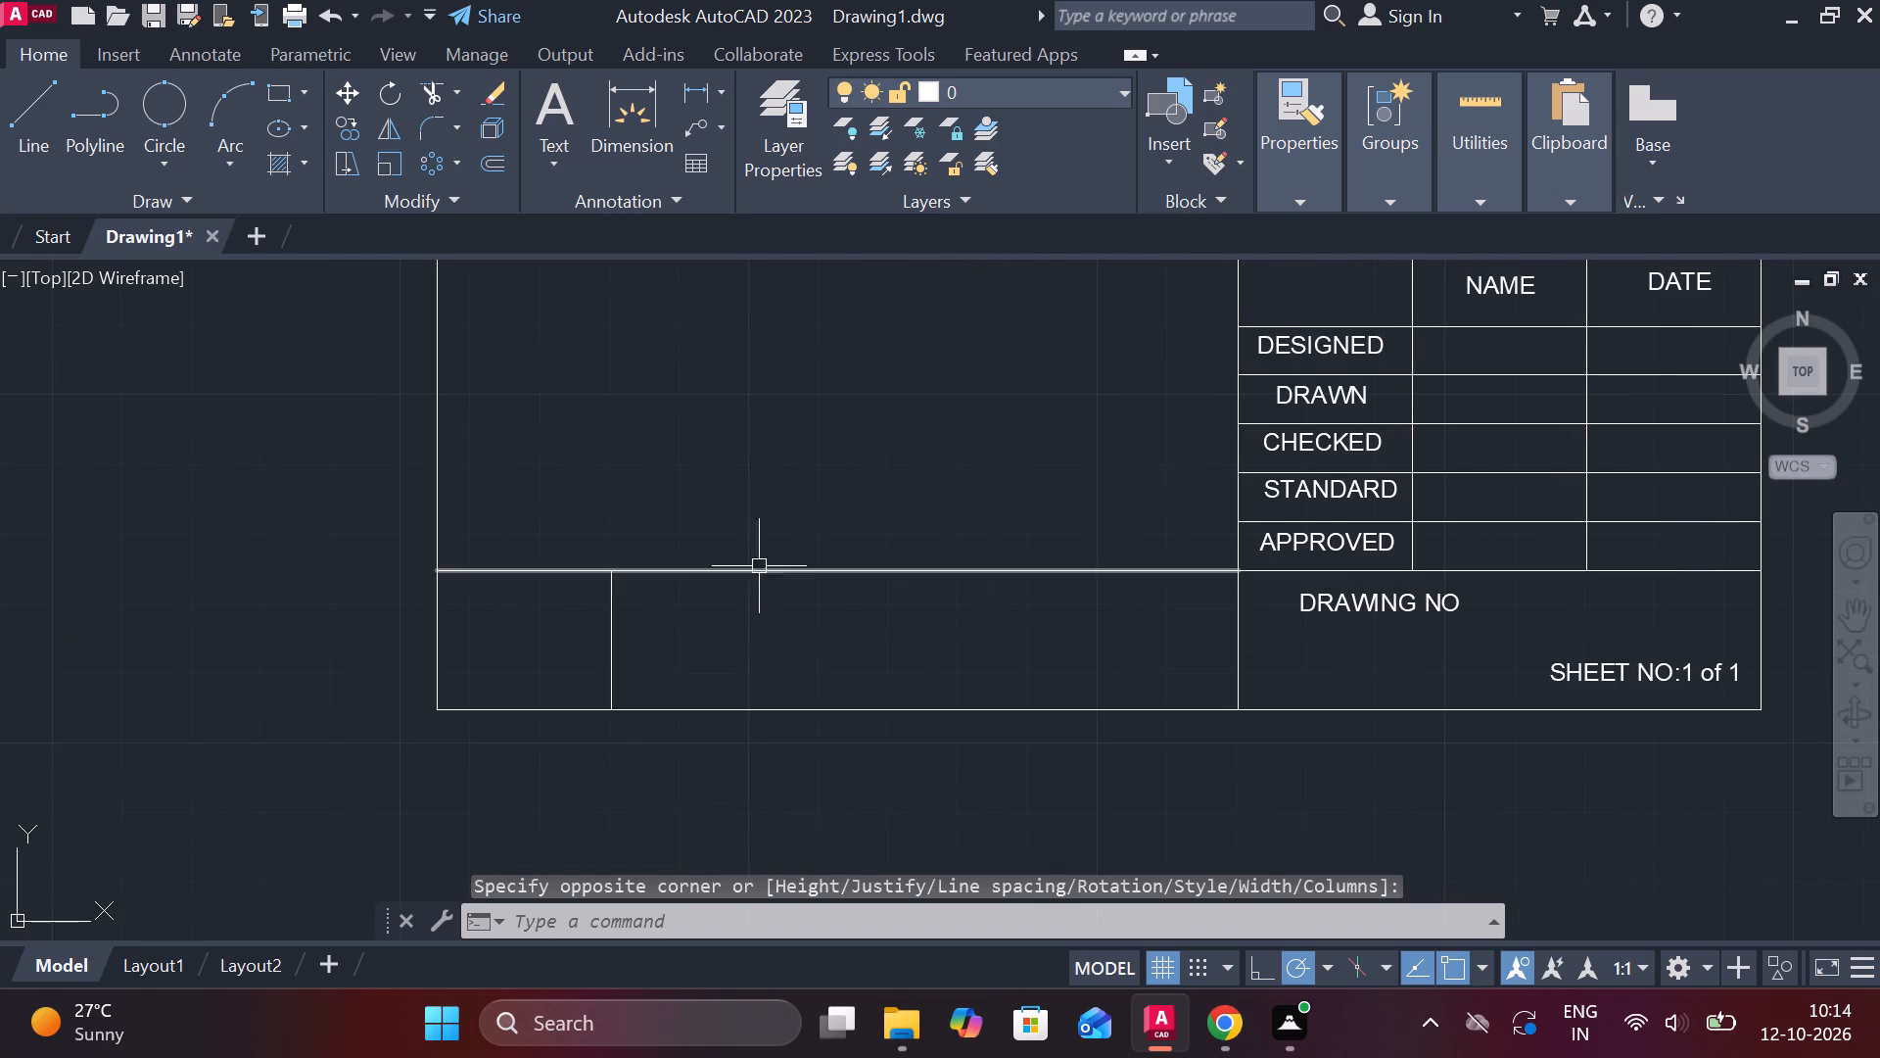
{"action": "middle_click_drag", "start_coordinate": [816, 594], "coordinate": [906, 693]}
{"action": "key", "text": "space"}
{"action": "left_click", "coordinate": [697, 454]}
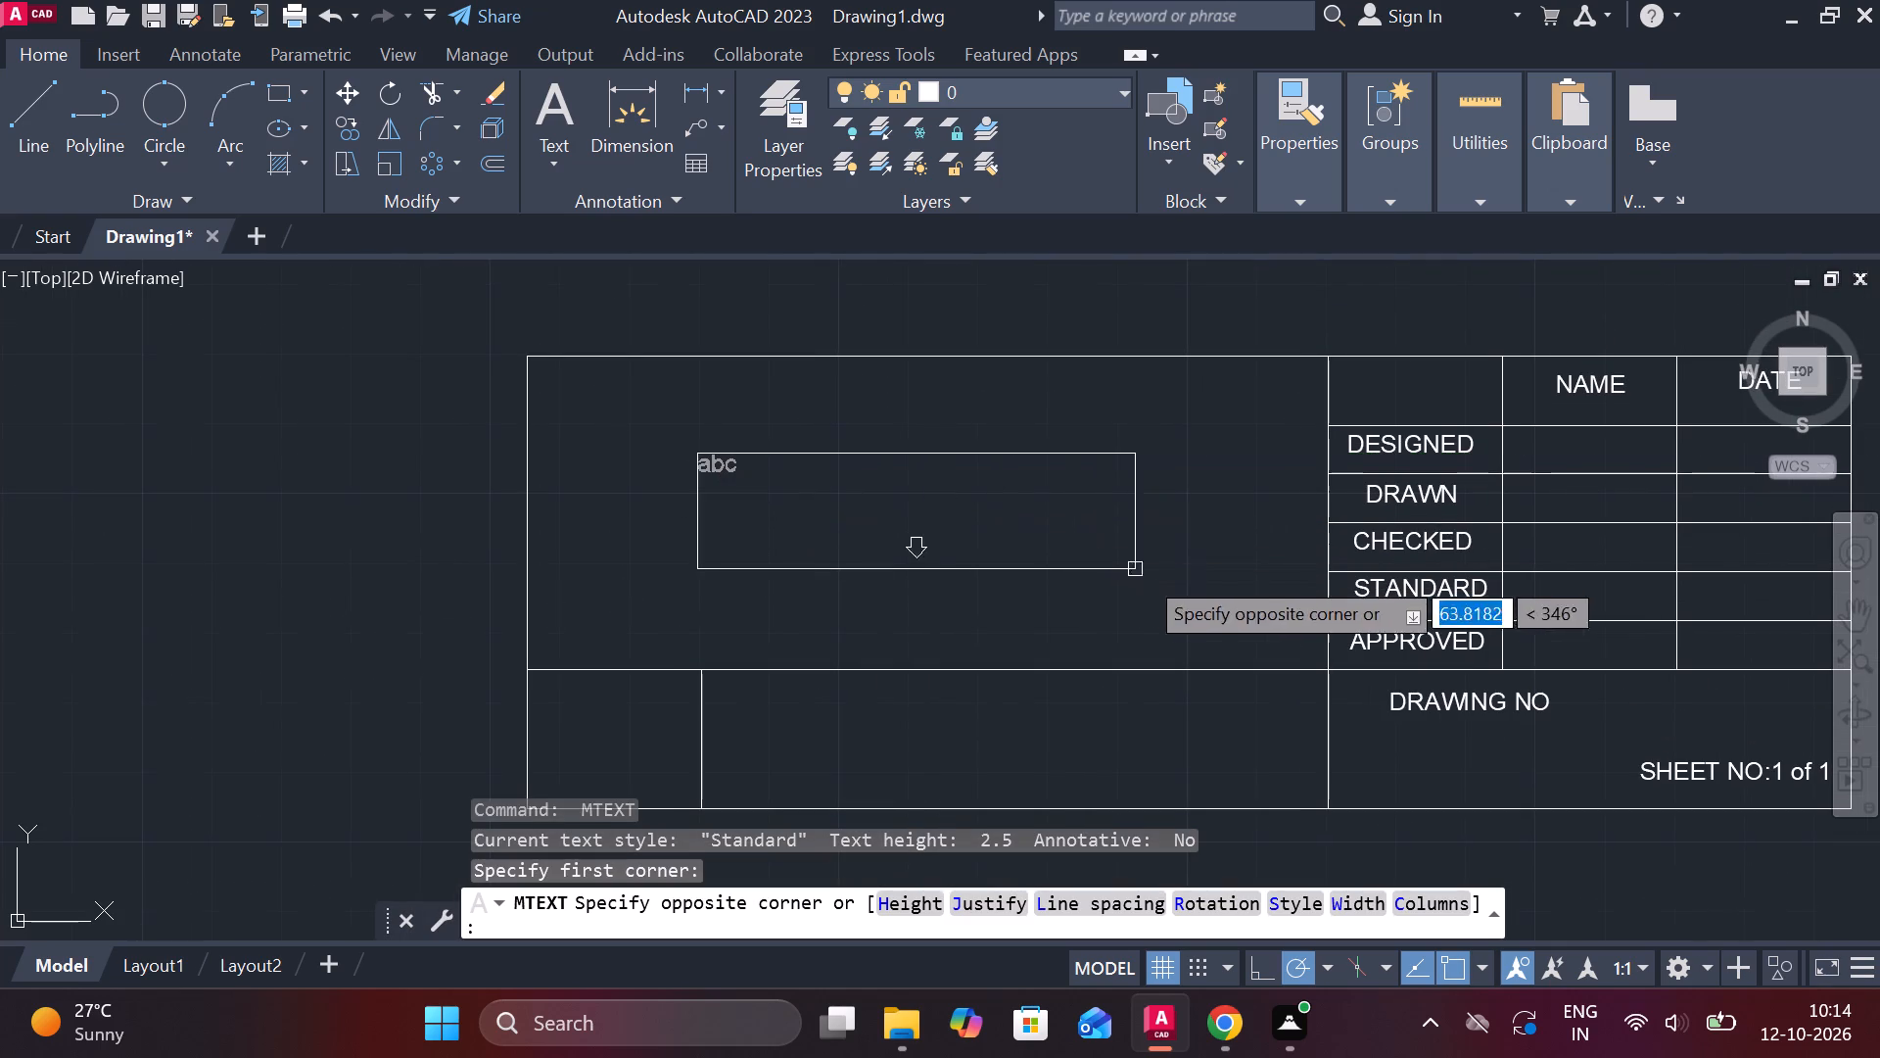
{"action": "left_click", "coordinate": [1204, 587]}
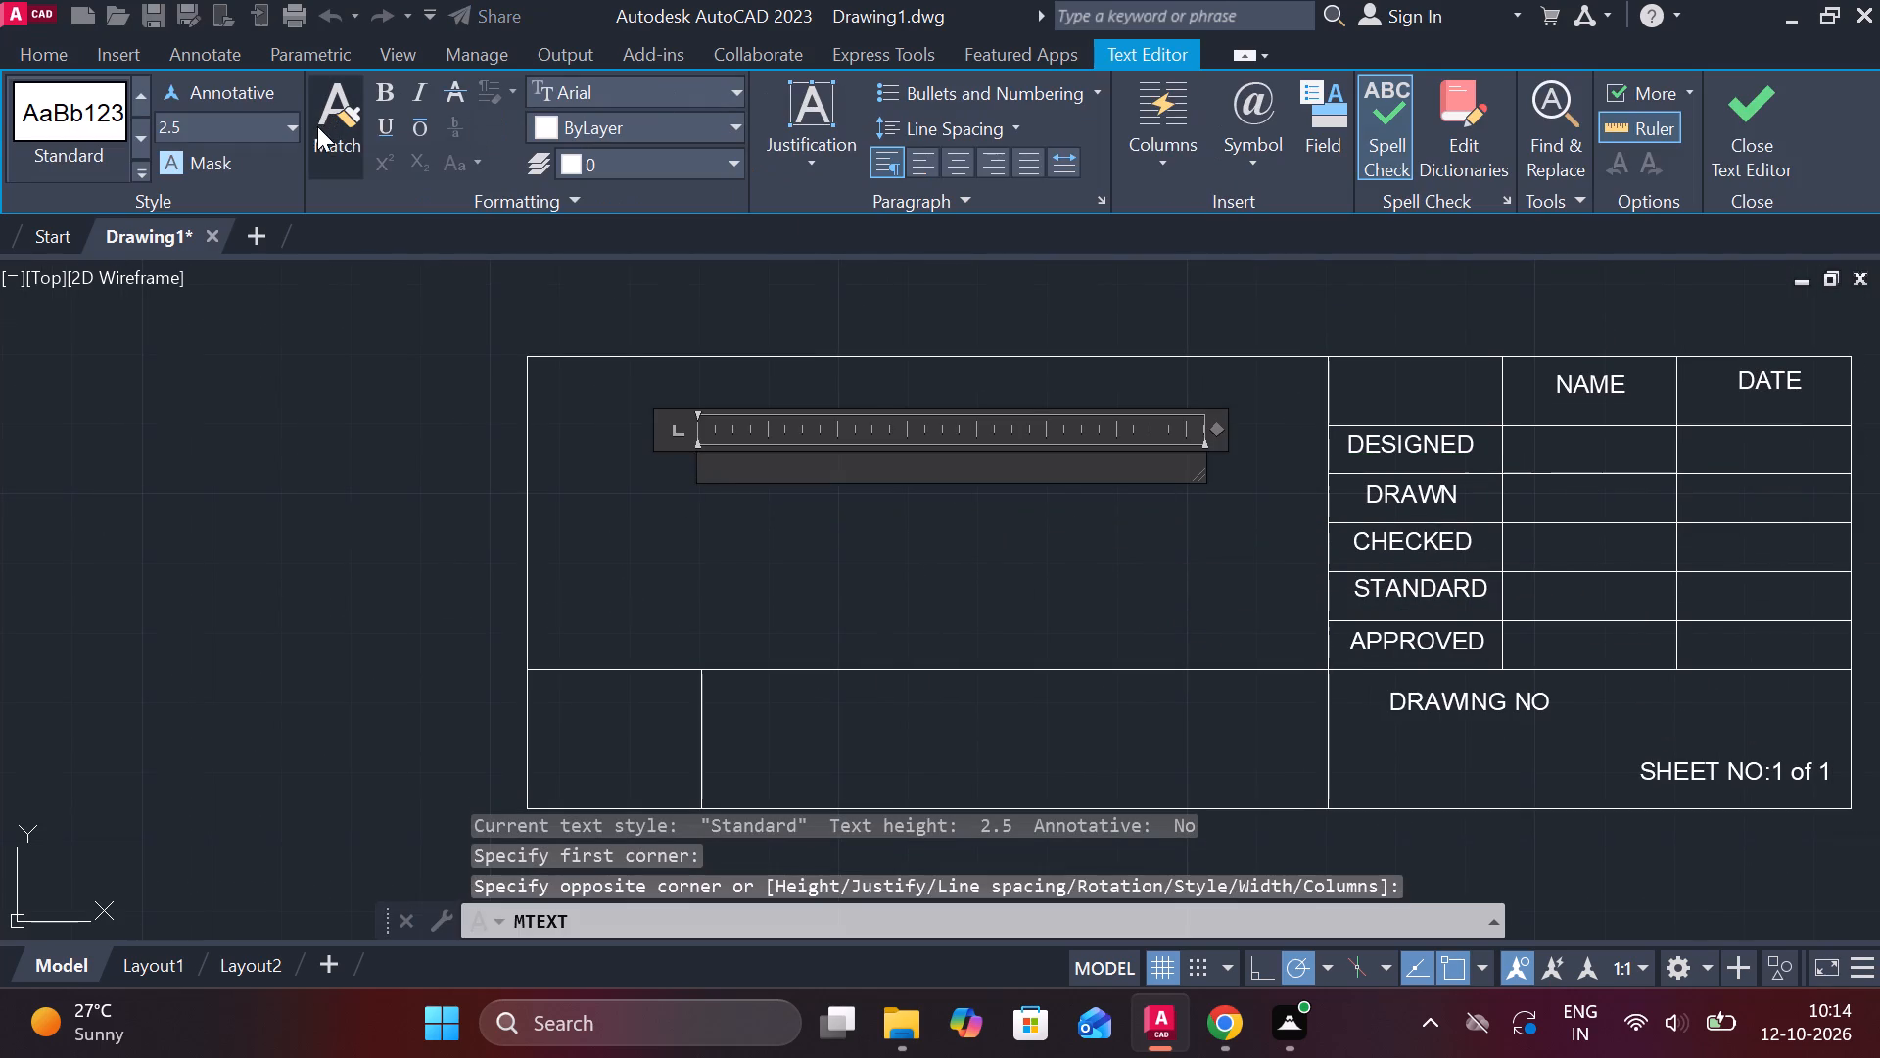
{"action": "left_click", "coordinate": [292, 130]}
{"action": "left_click", "coordinate": [292, 130]}
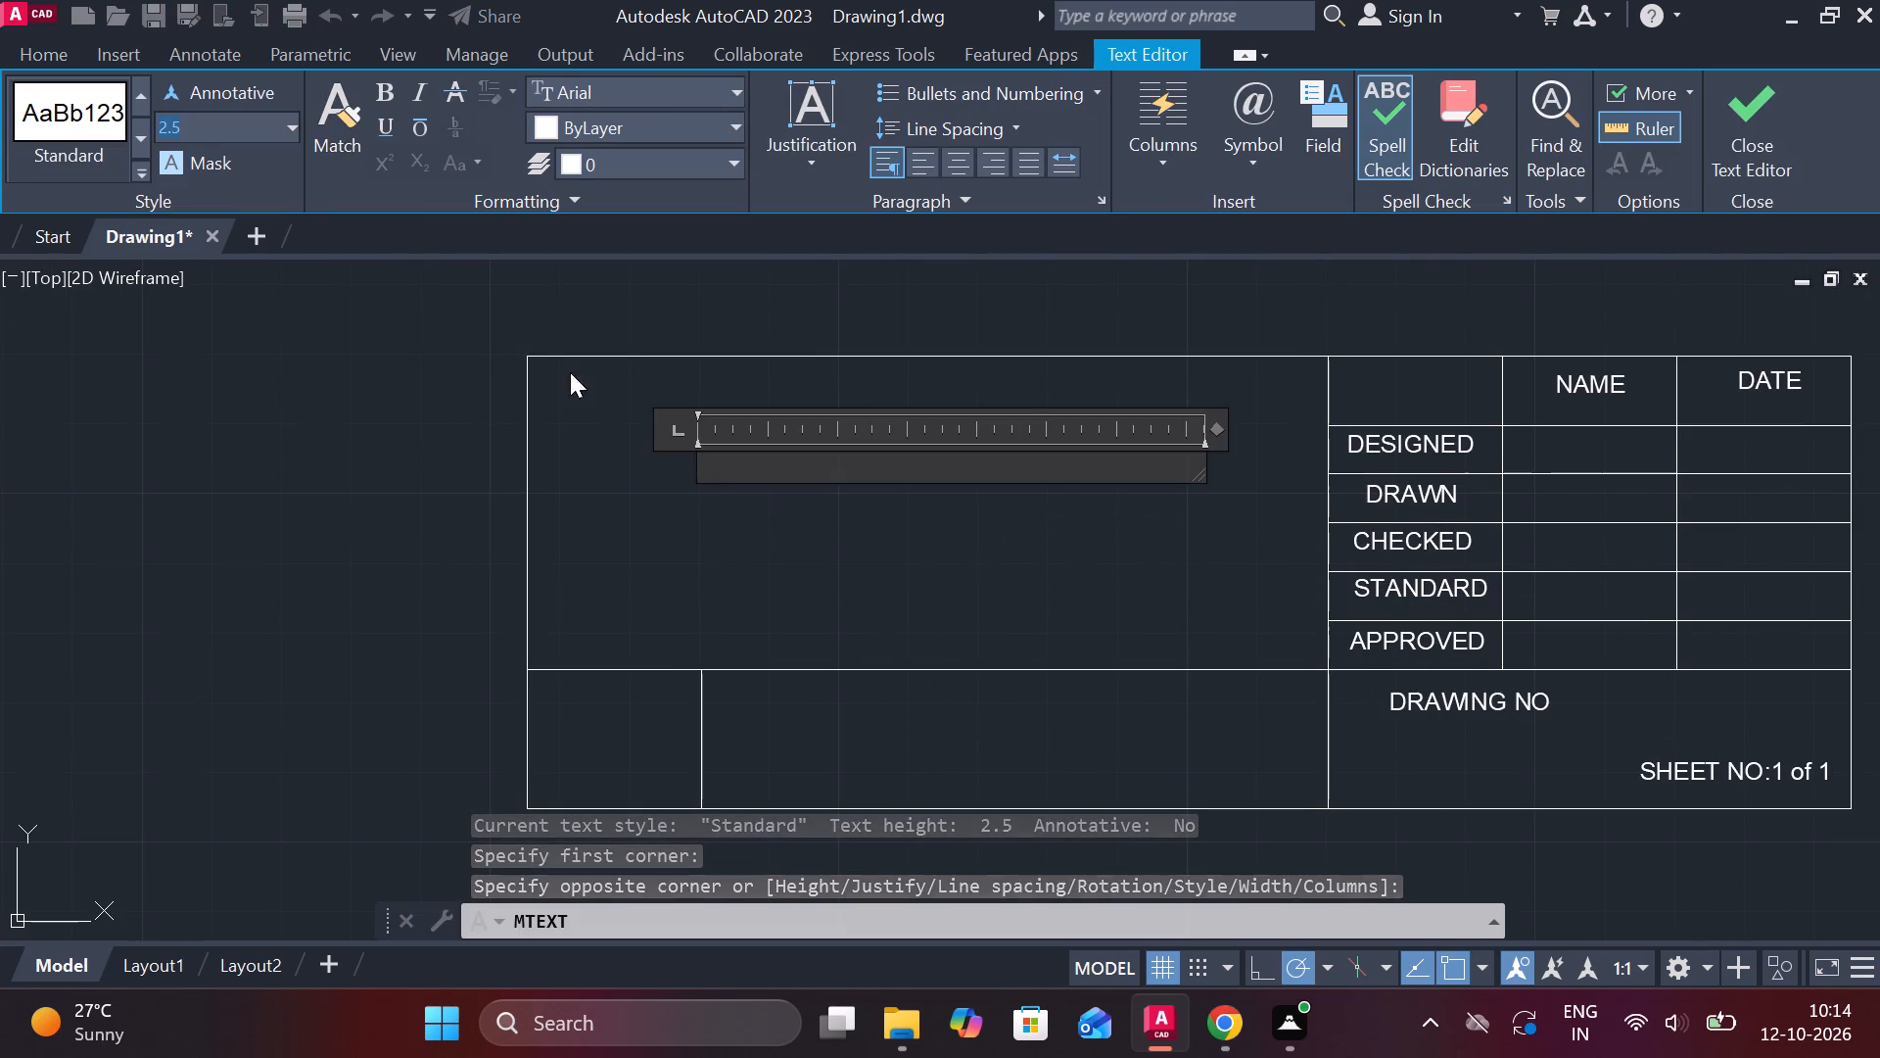
{"action": "type", "text": "10"}
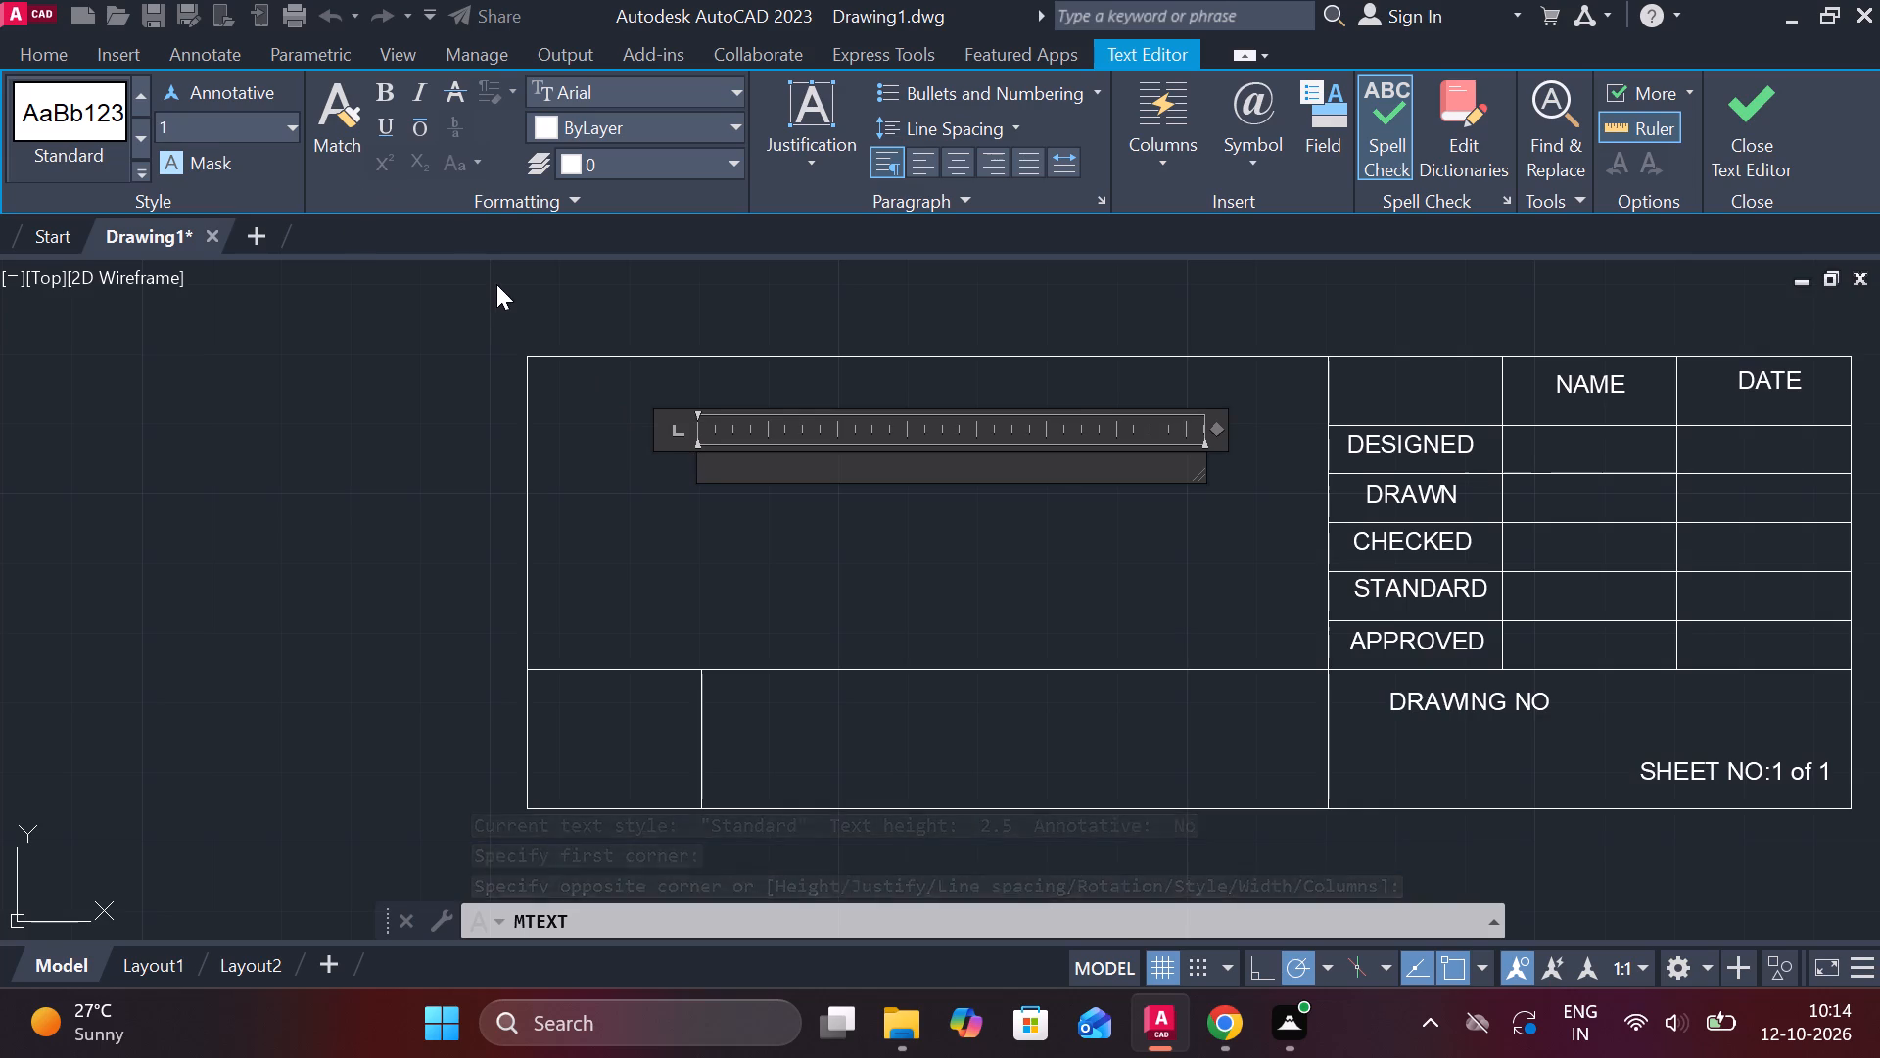
{"action": "left_click", "coordinate": [194, 122]}
{"action": "key", "text": "1"}
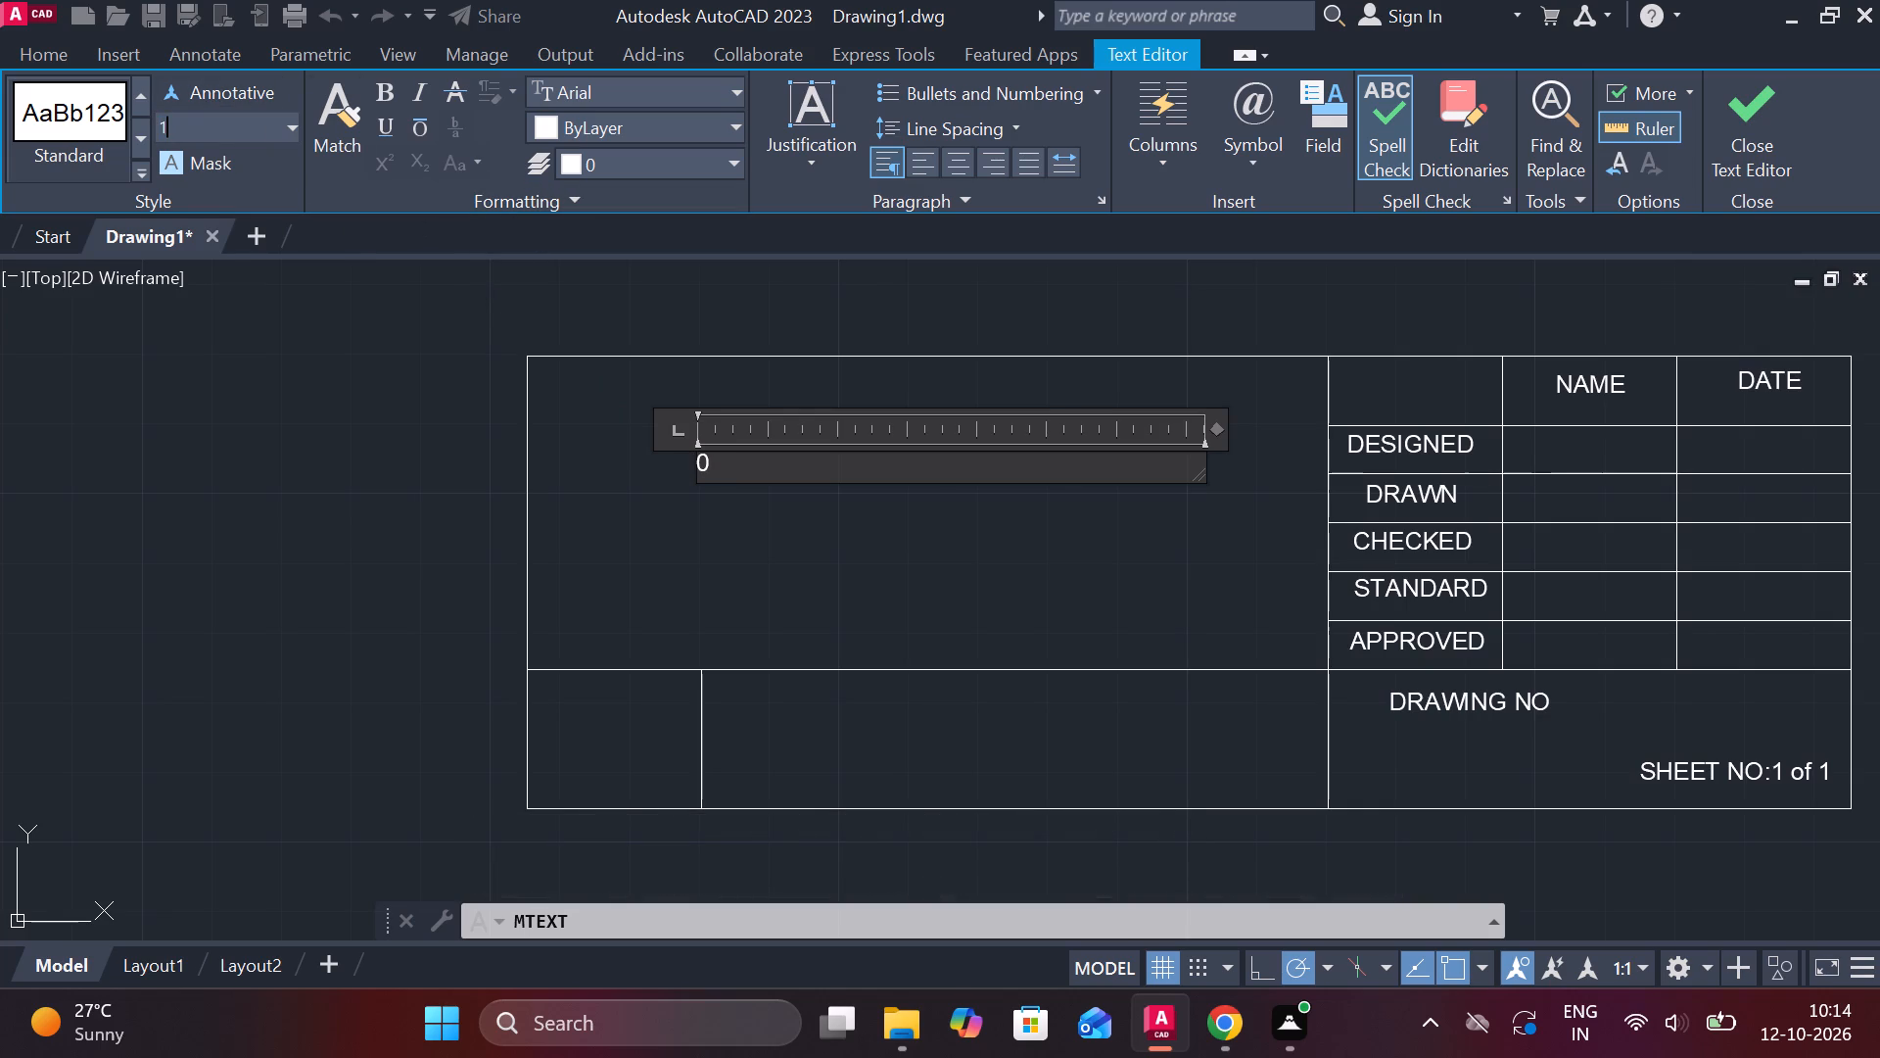
{"action": "key", "text": "o"}
{"action": "key", "text": "BackSpace"}
{"action": "key", "text": "0"}
{"action": "key", "text": "Return"}
{"action": "key", "text": "BackSpace"}
{"action": "left_click_drag", "start_coordinate": [734, 466], "coordinate": [717, 468]}
{"action": "left_click", "coordinate": [216, 132]}
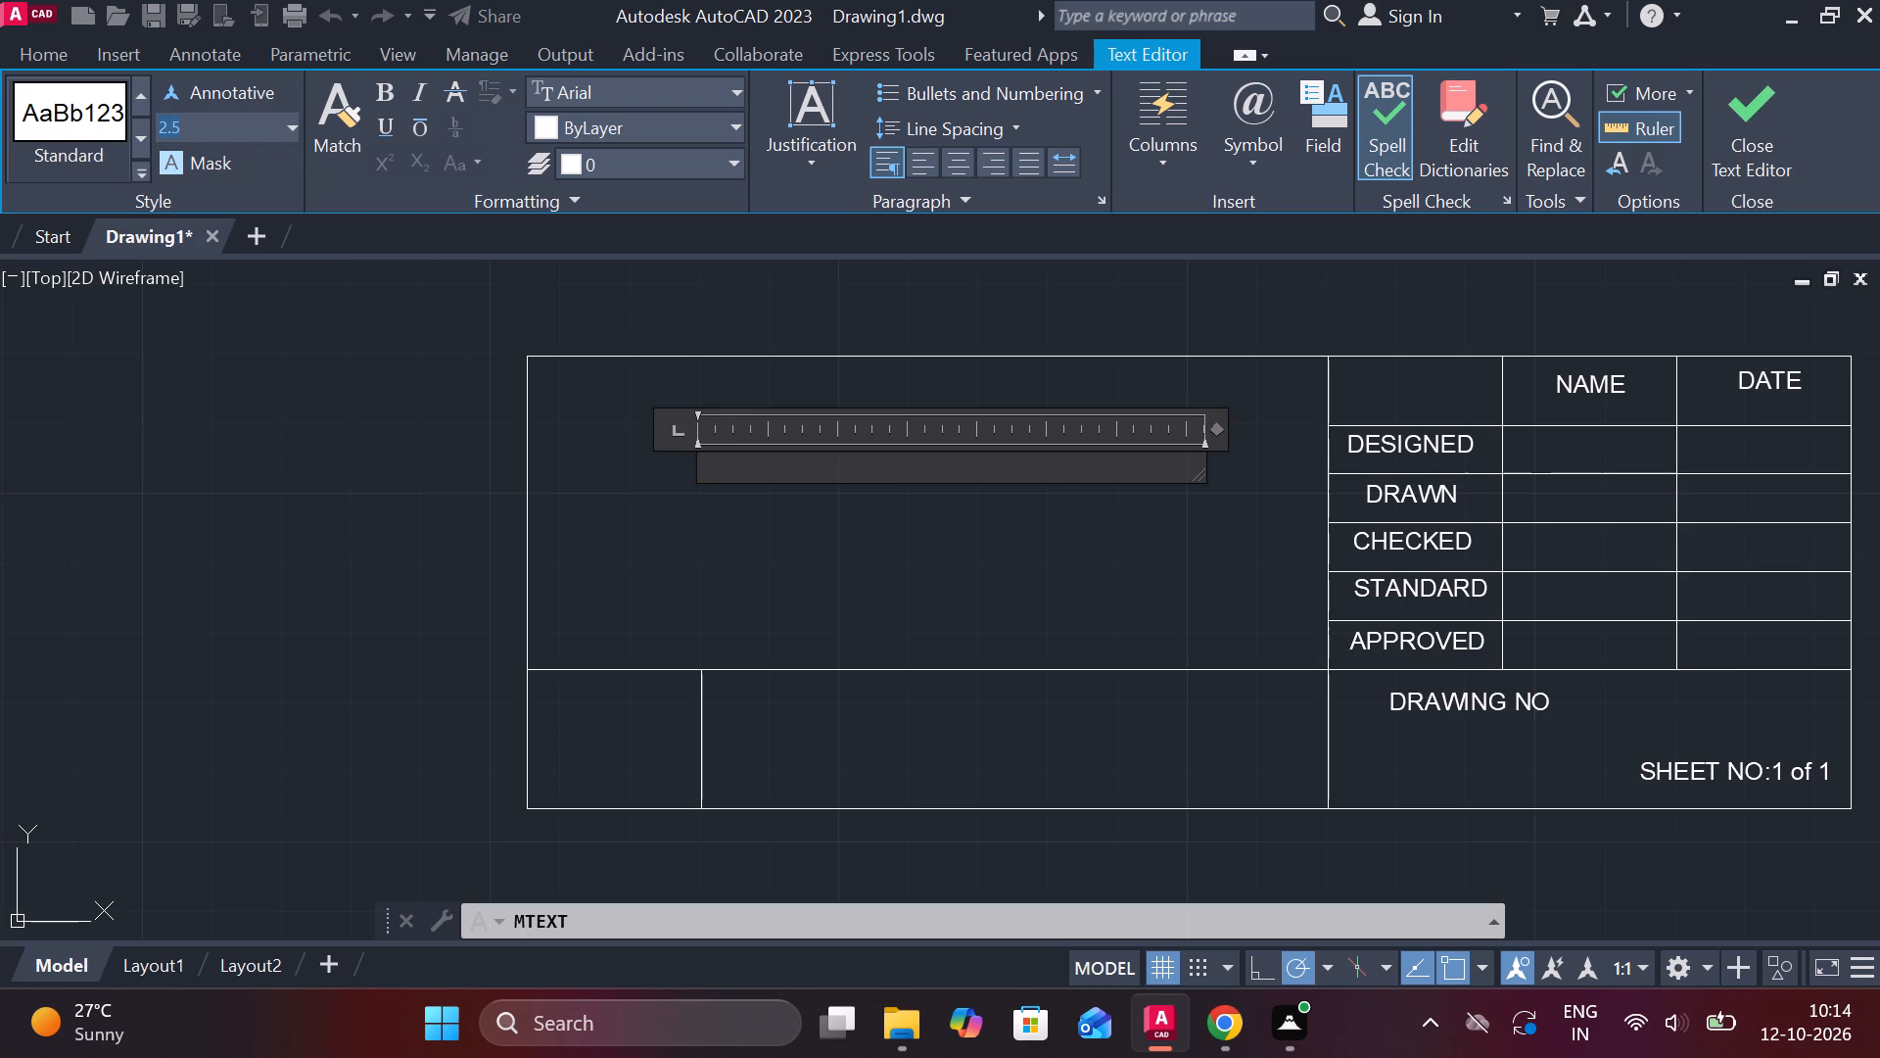
{"action": "key", "text": "1"}
{"action": "key", "text": "0"}
{"action": "key", "text": "Return"}
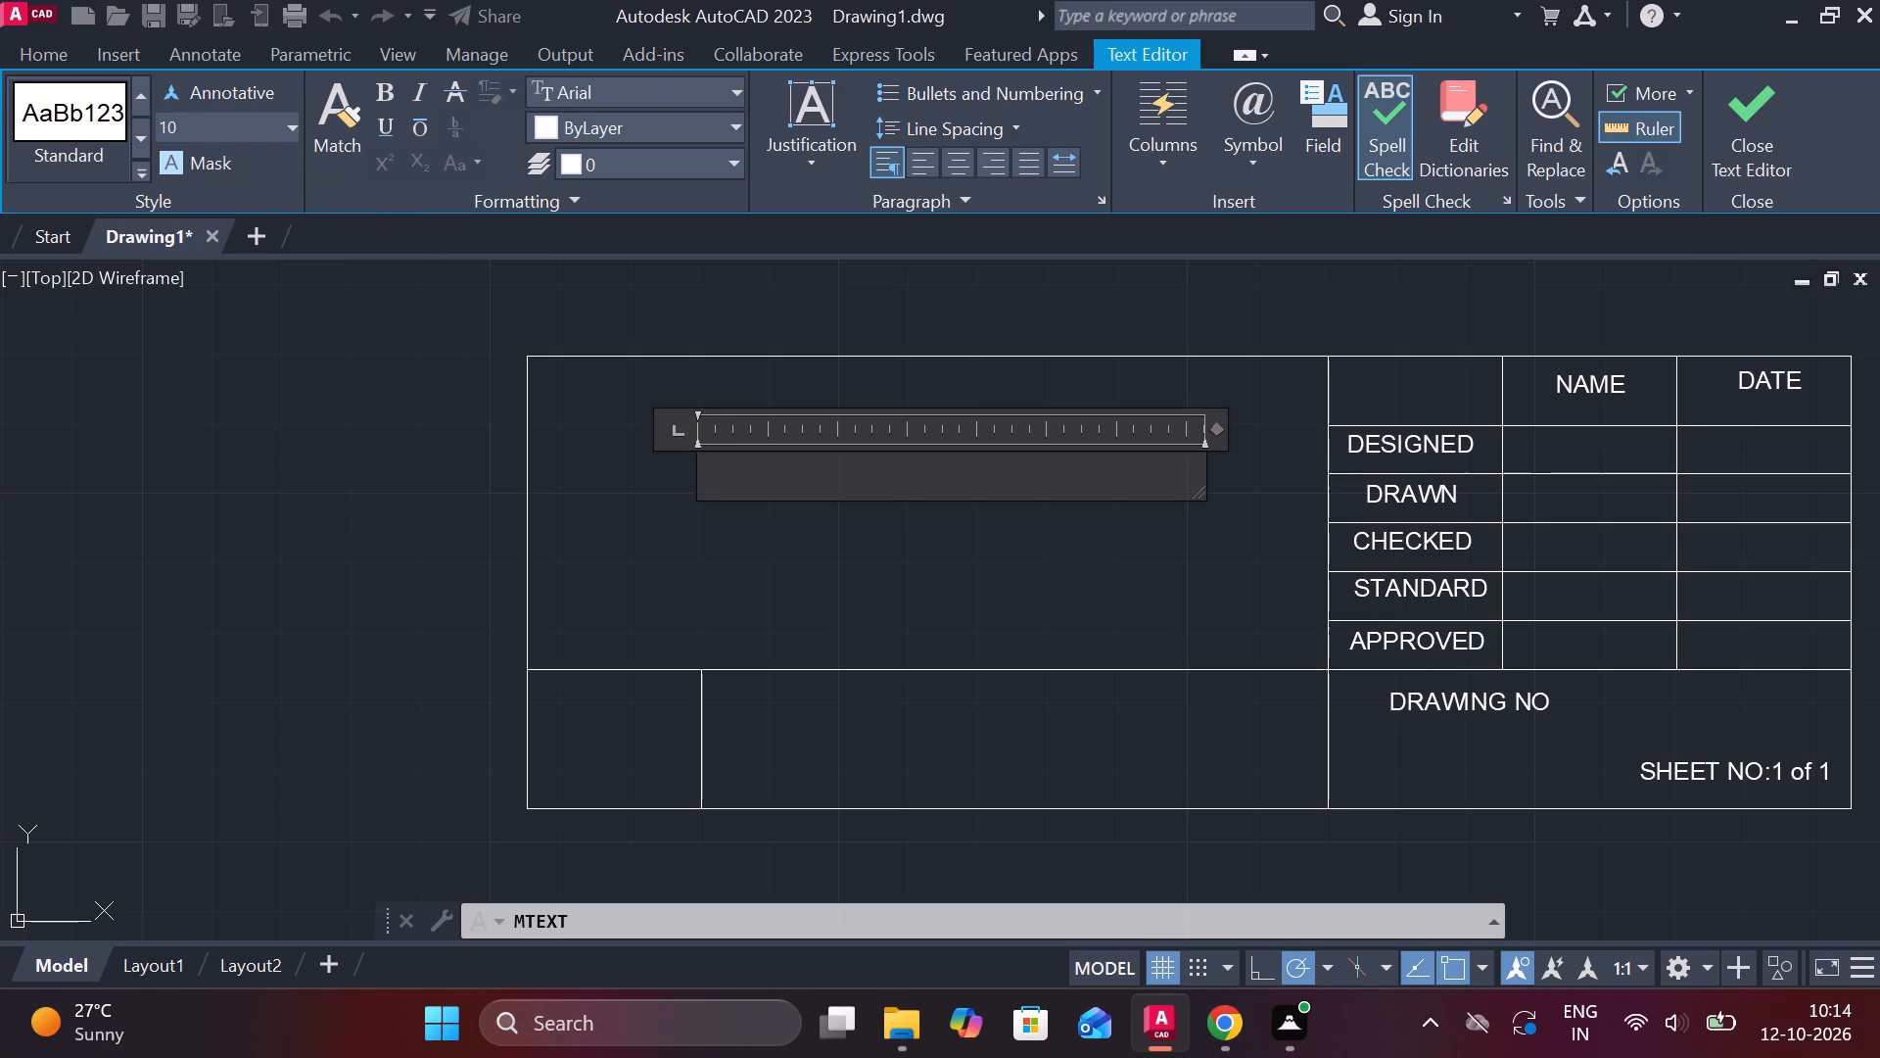
{"action": "key", "text": "a"}
{"action": "key", "text": "BackSpace"}
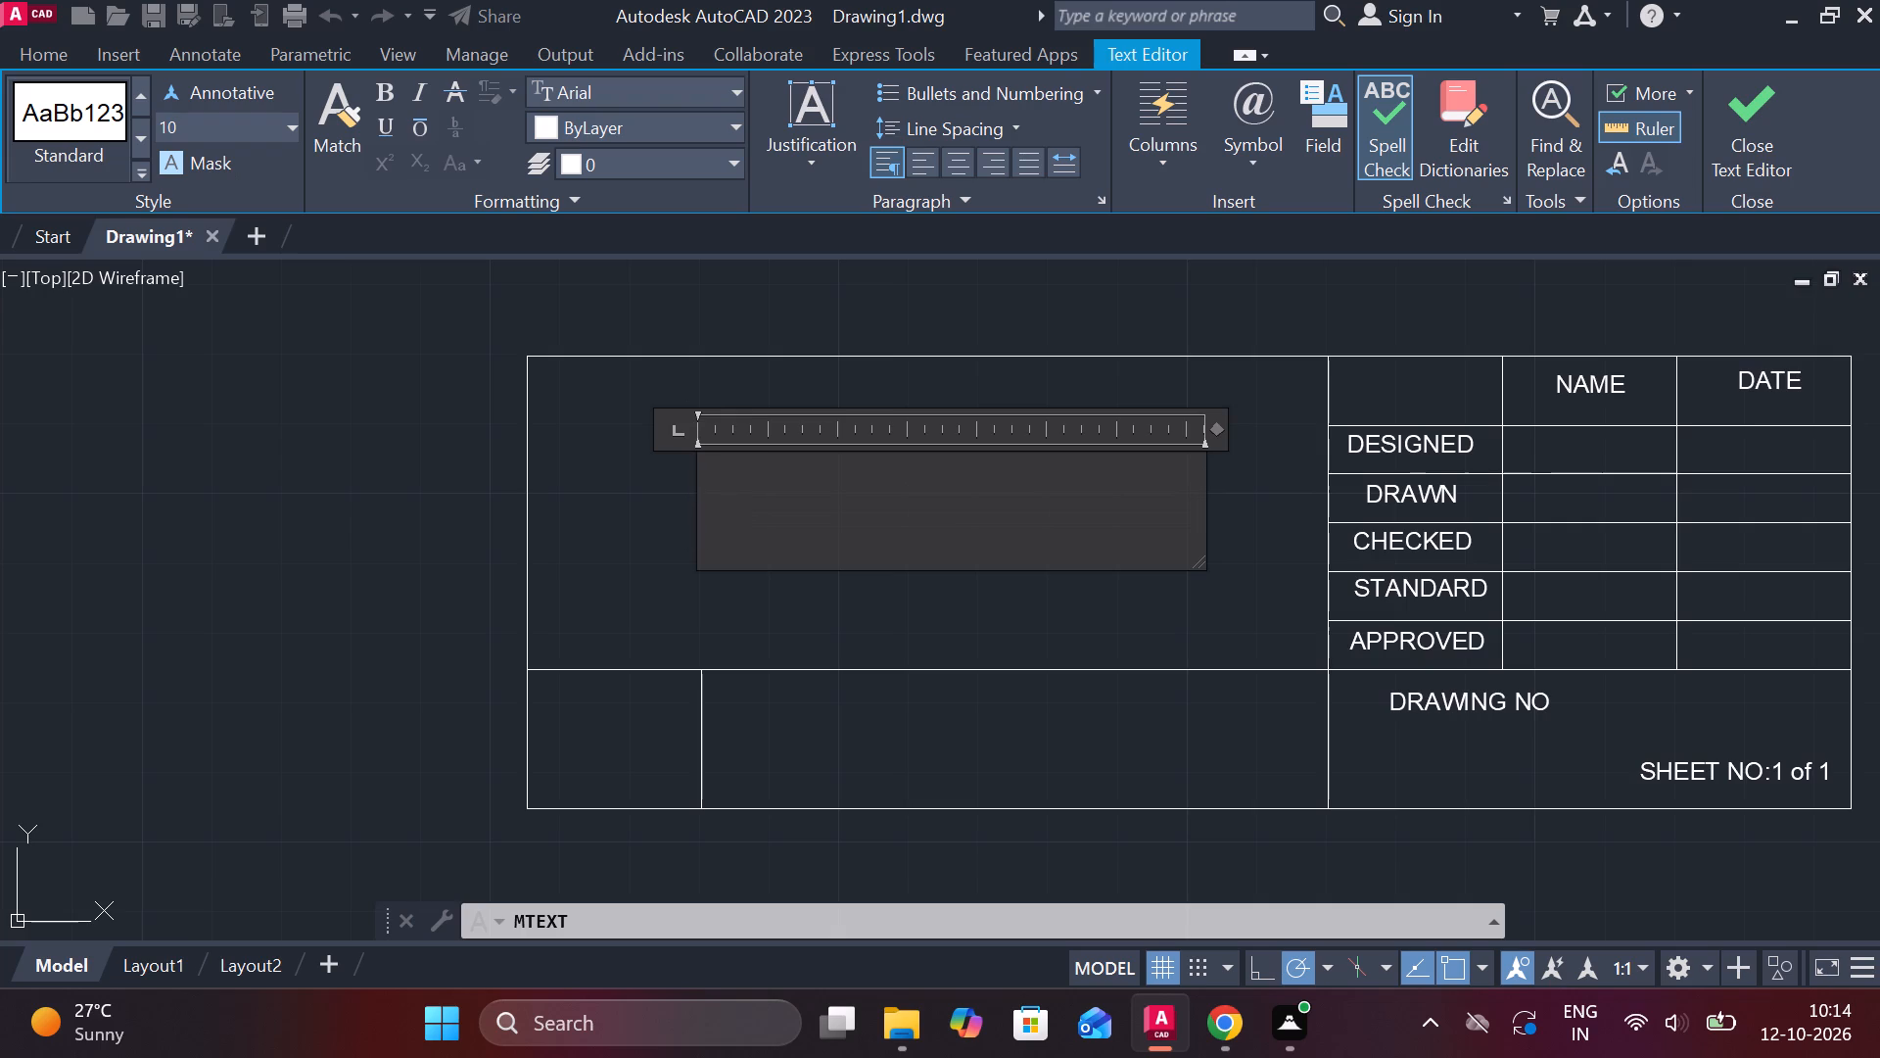
{"action": "type", "text": "AUTO CAF"}
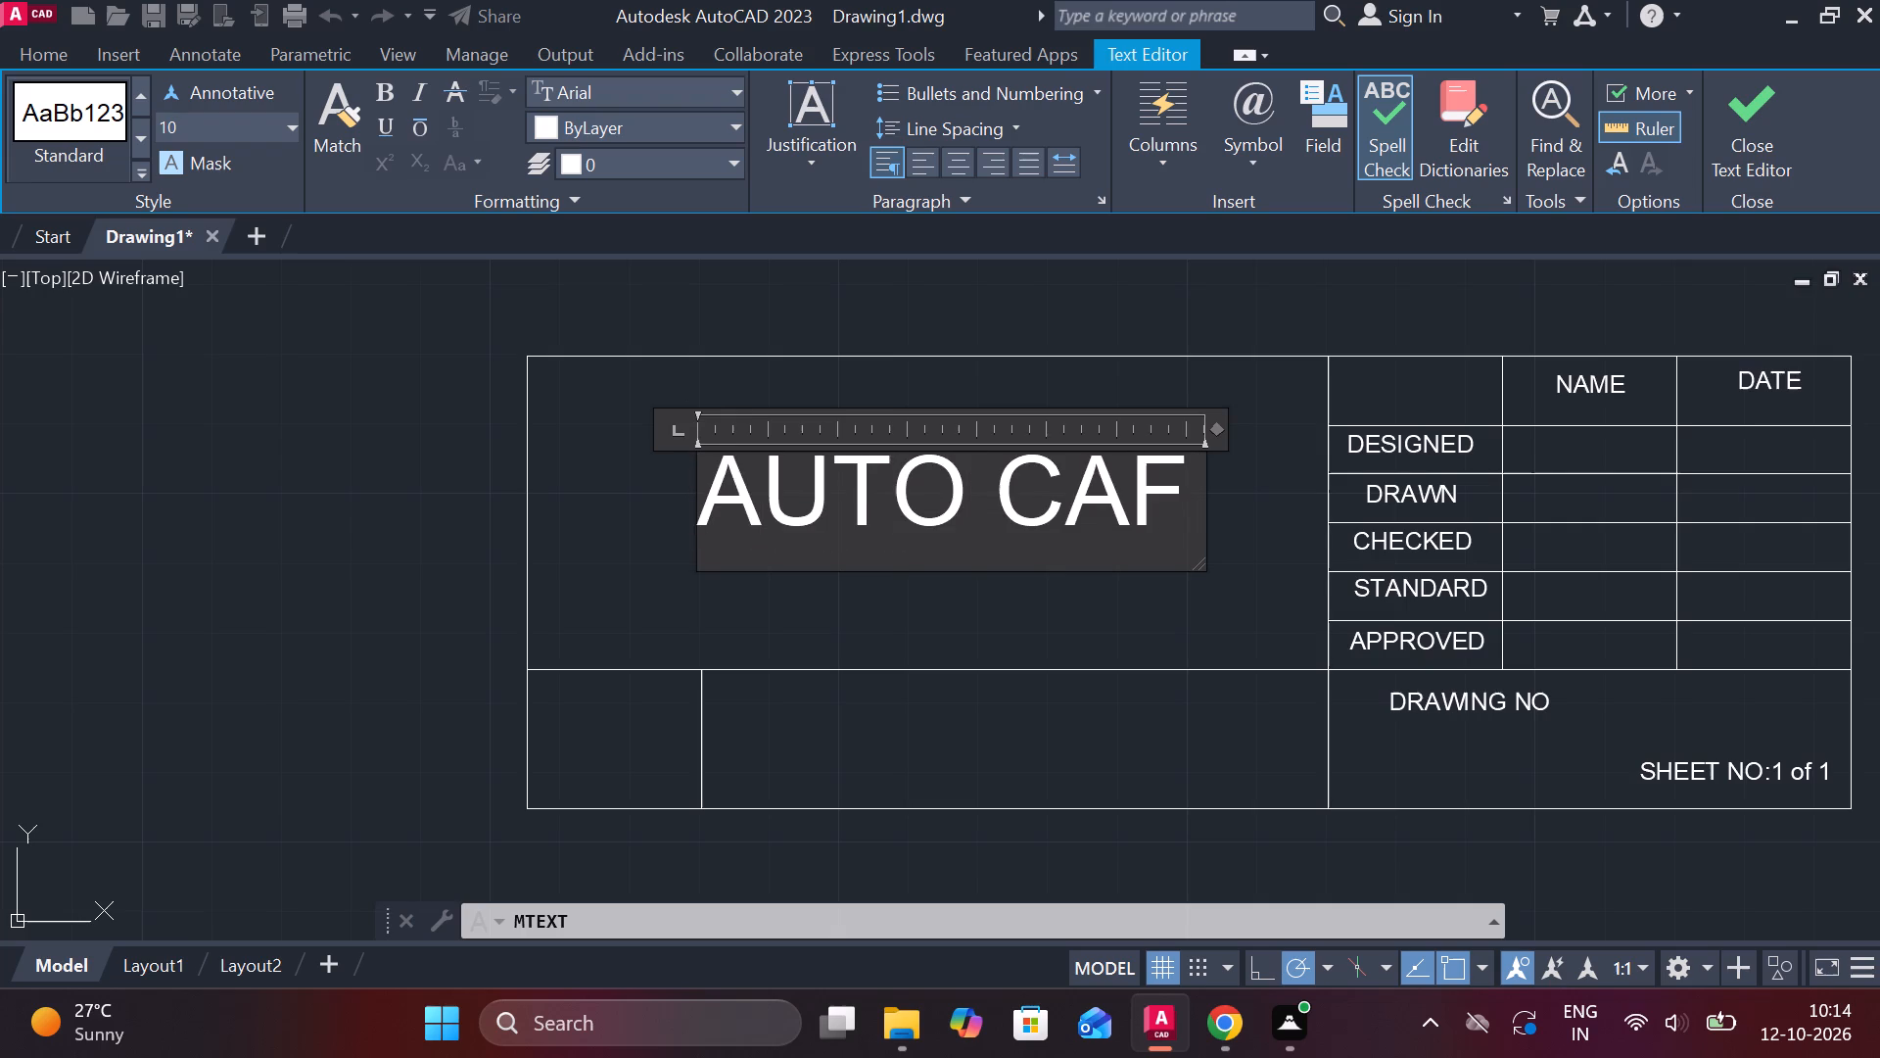
{"action": "key", "text": "BackSpace"}
{"action": "key", "text": "d"}
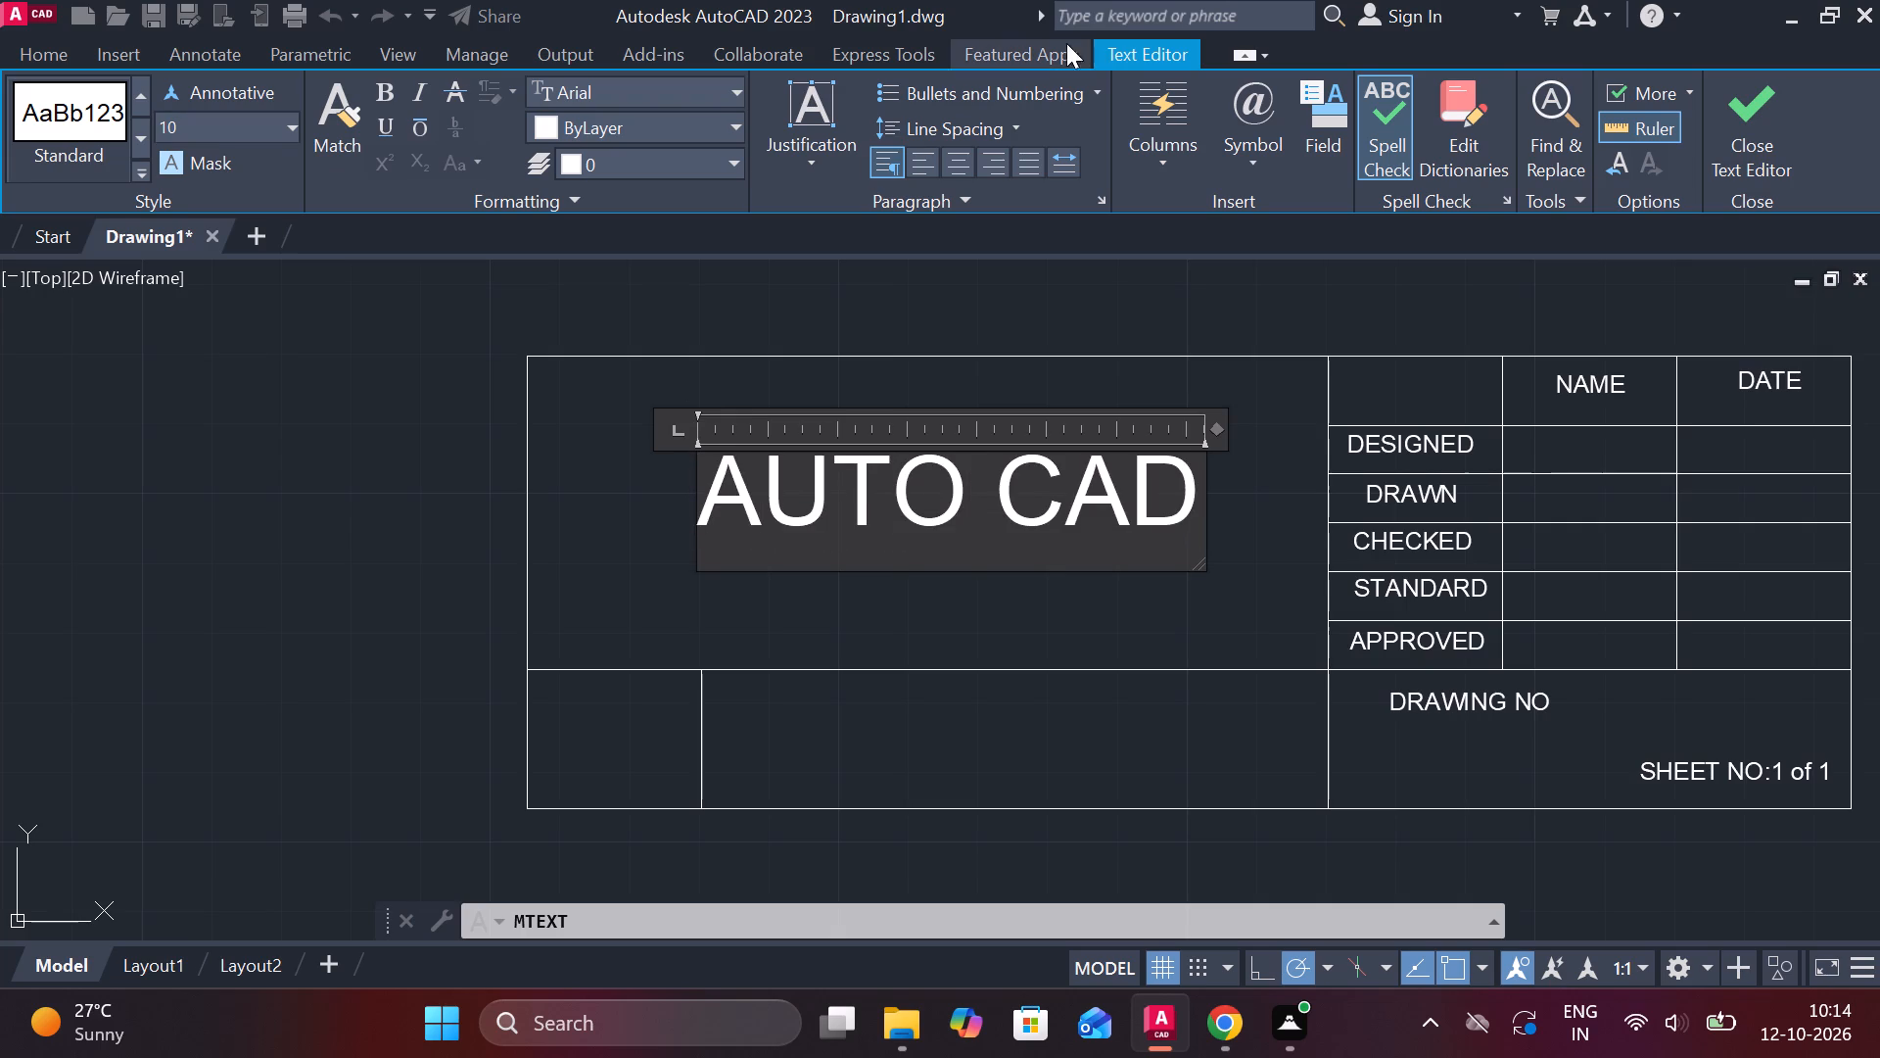
{"action": "left_click", "coordinate": [1767, 150]}
Add centred multiline text SCALE 1:1 in the upper part of the title block's small lower-left cell.
{"action": "scroll", "coordinate": [1002, 512], "scroll_direction": "down", "scroll_amount": 1}
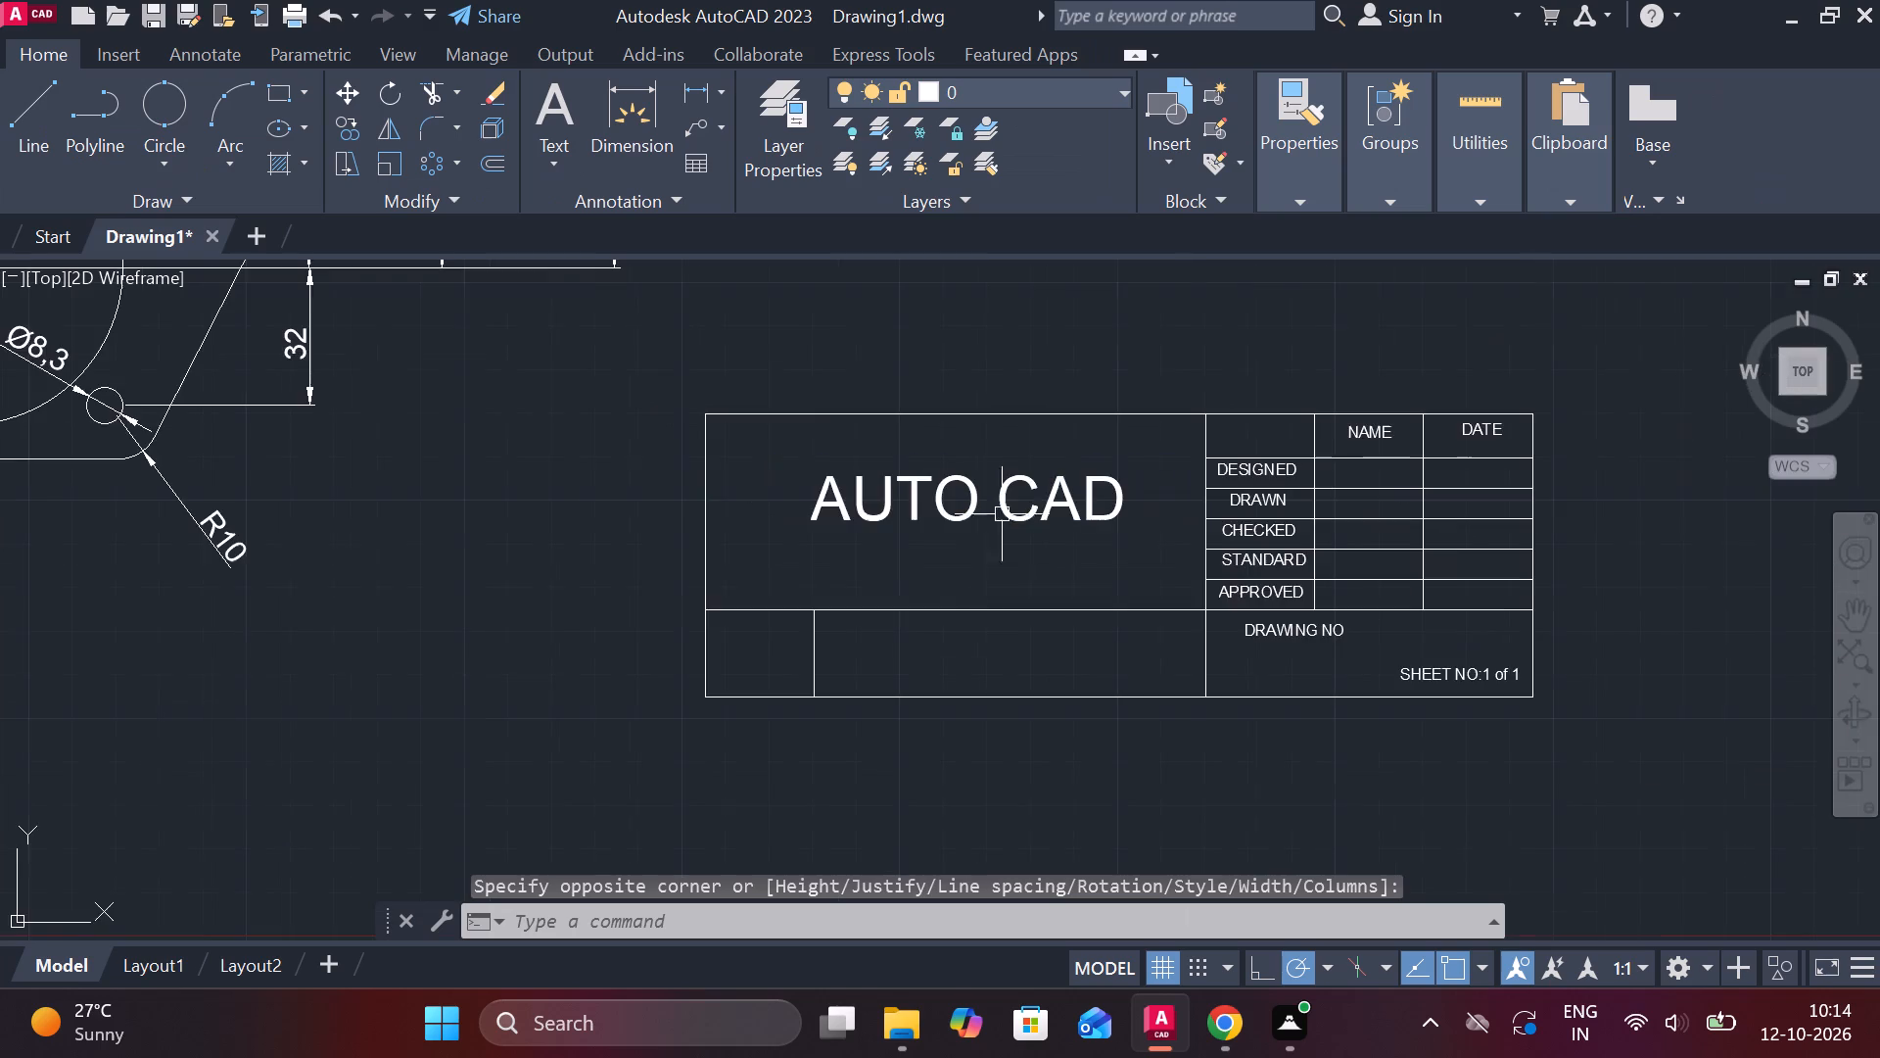
{"action": "scroll", "coordinate": [865, 645], "scroll_direction": "up", "scroll_amount": 1}
{"action": "middle_click_drag", "start_coordinate": [851, 672], "coordinate": [866, 674]}
{"action": "scroll", "coordinate": [752, 646], "scroll_direction": "up", "scroll_amount": 2}
{"action": "key", "text": "space"}
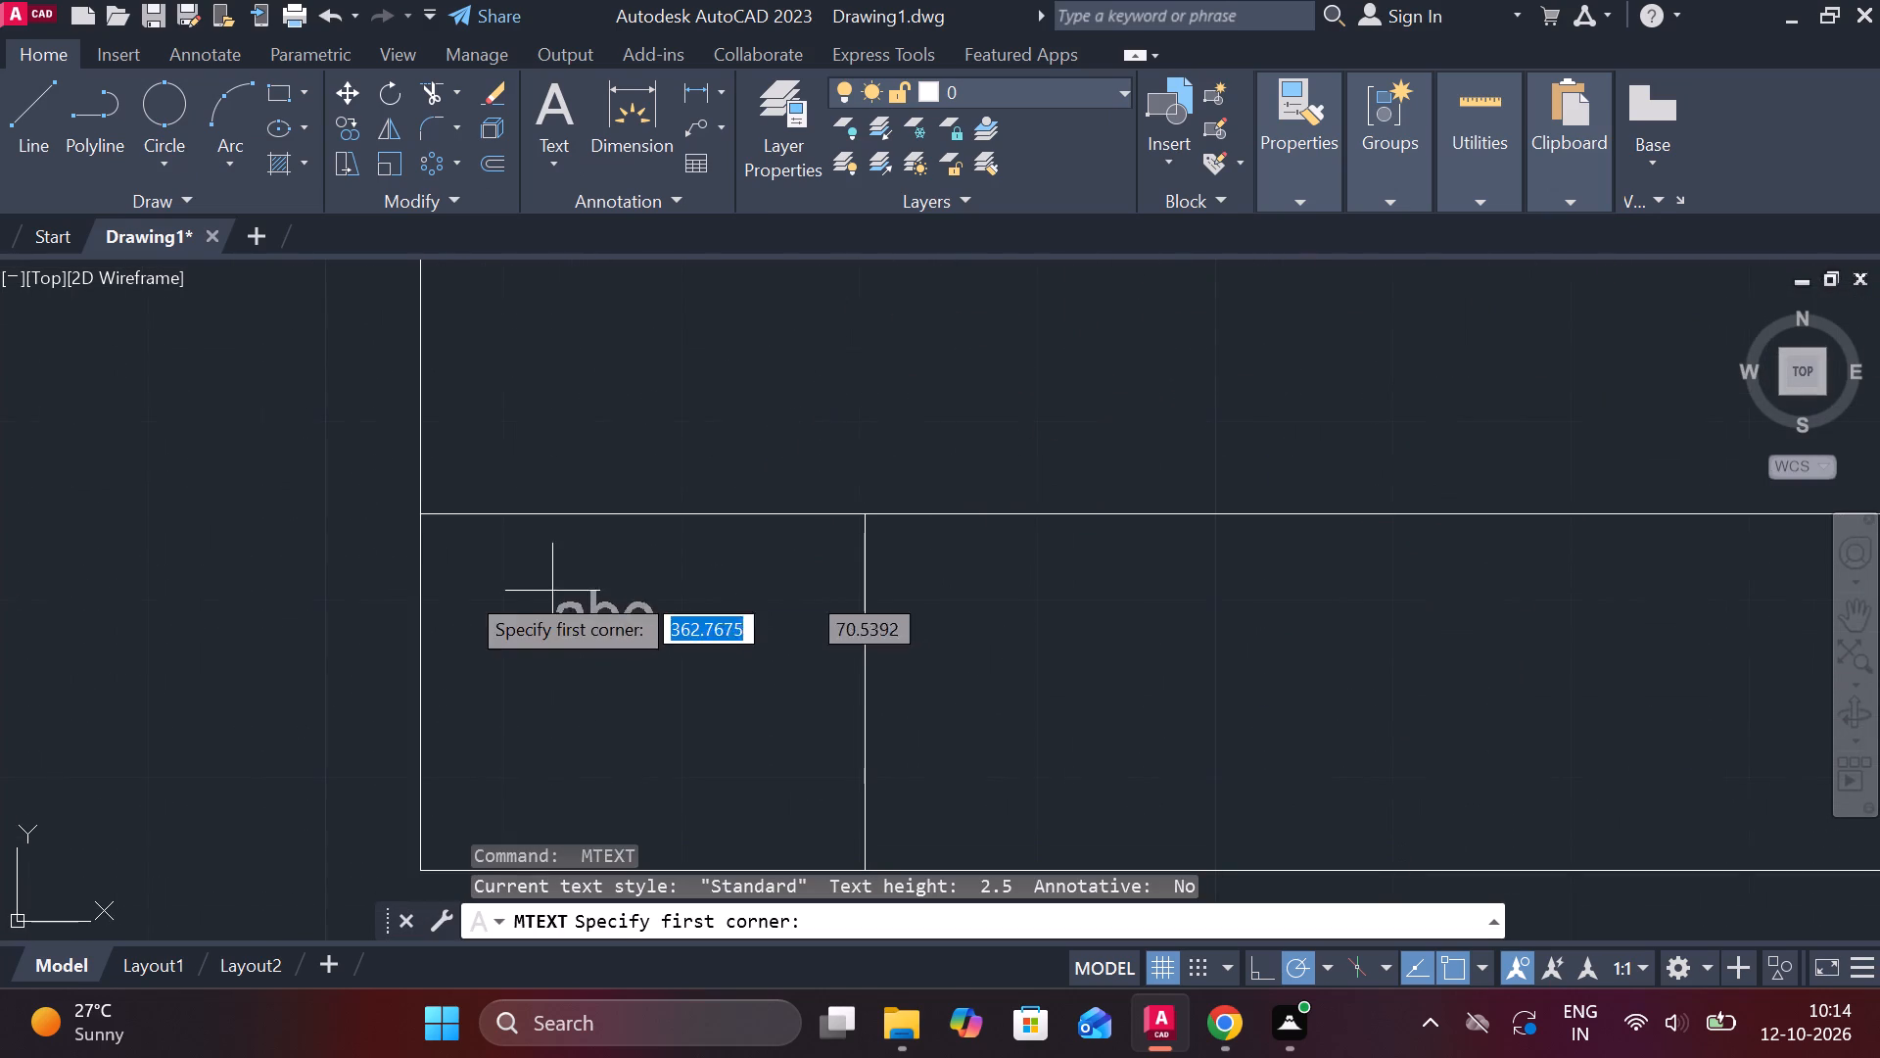
{"action": "left_click", "coordinate": [464, 558]}
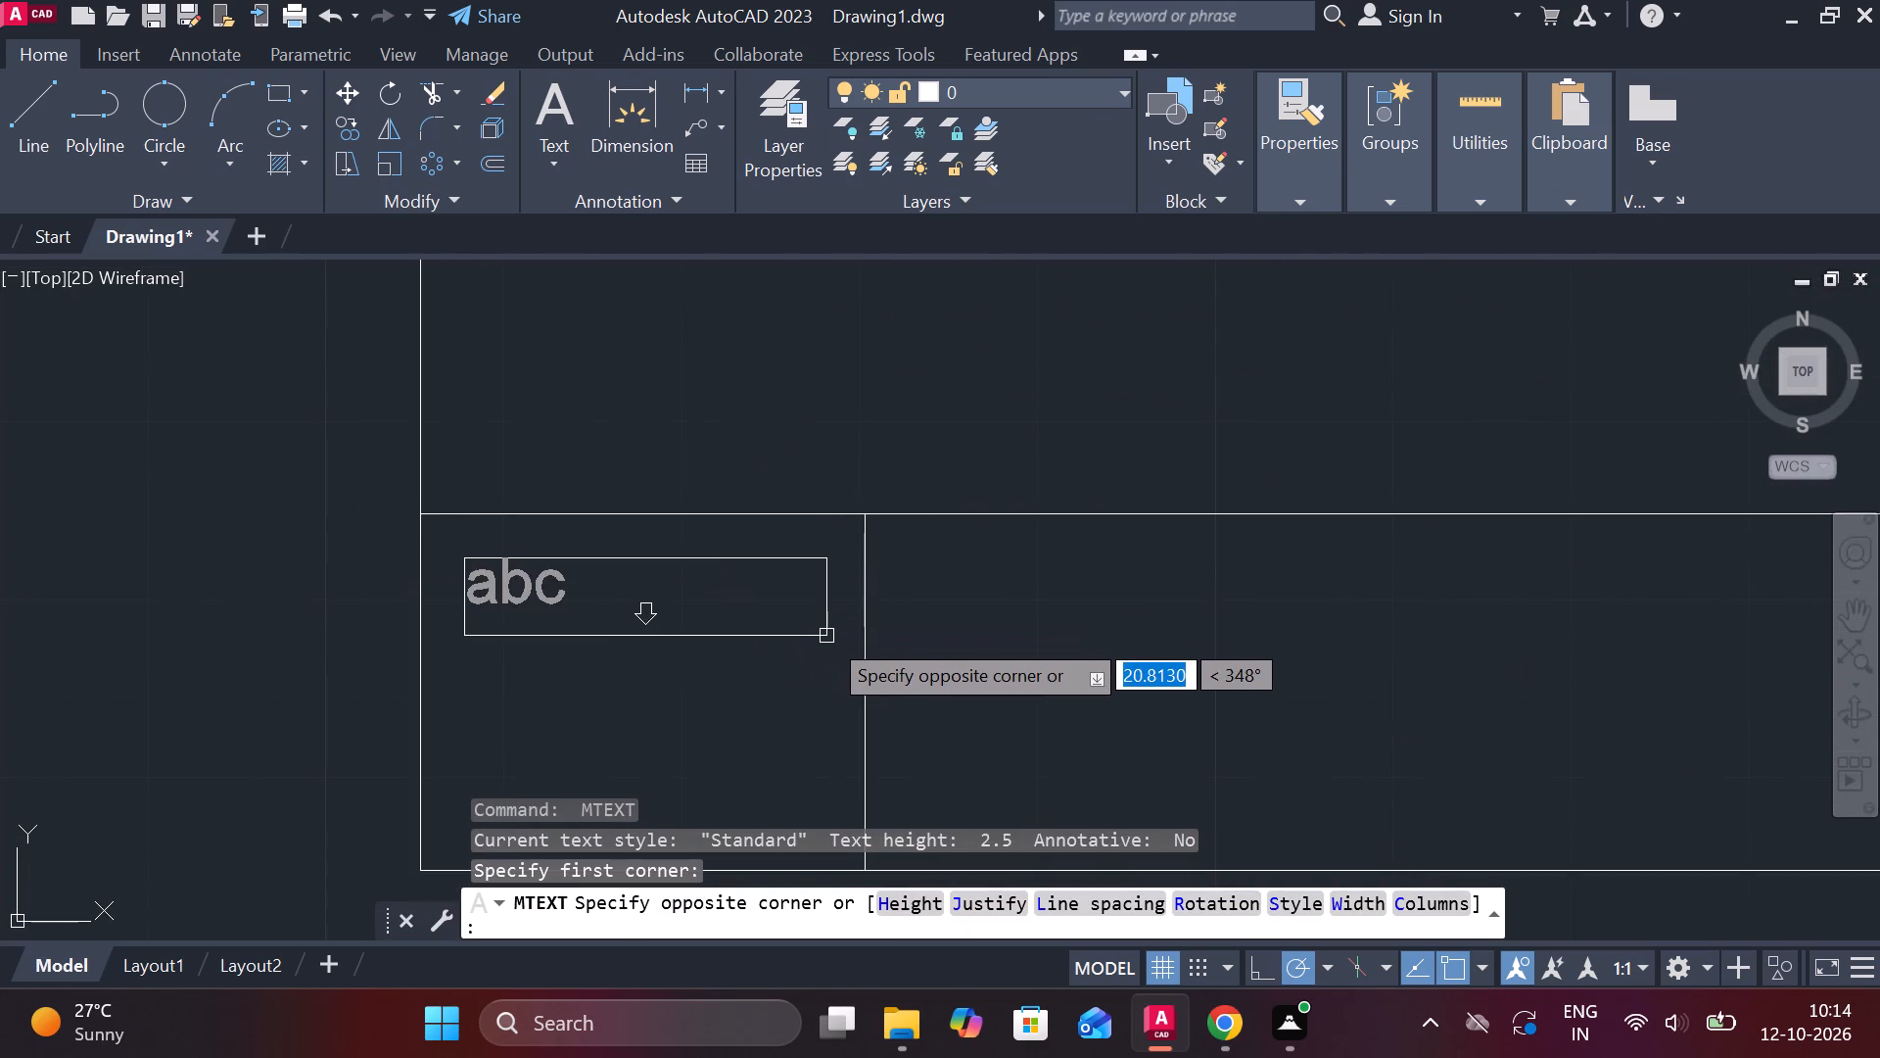
{"action": "left_click", "coordinate": [826, 636]}
{"action": "key", "text": "s"}
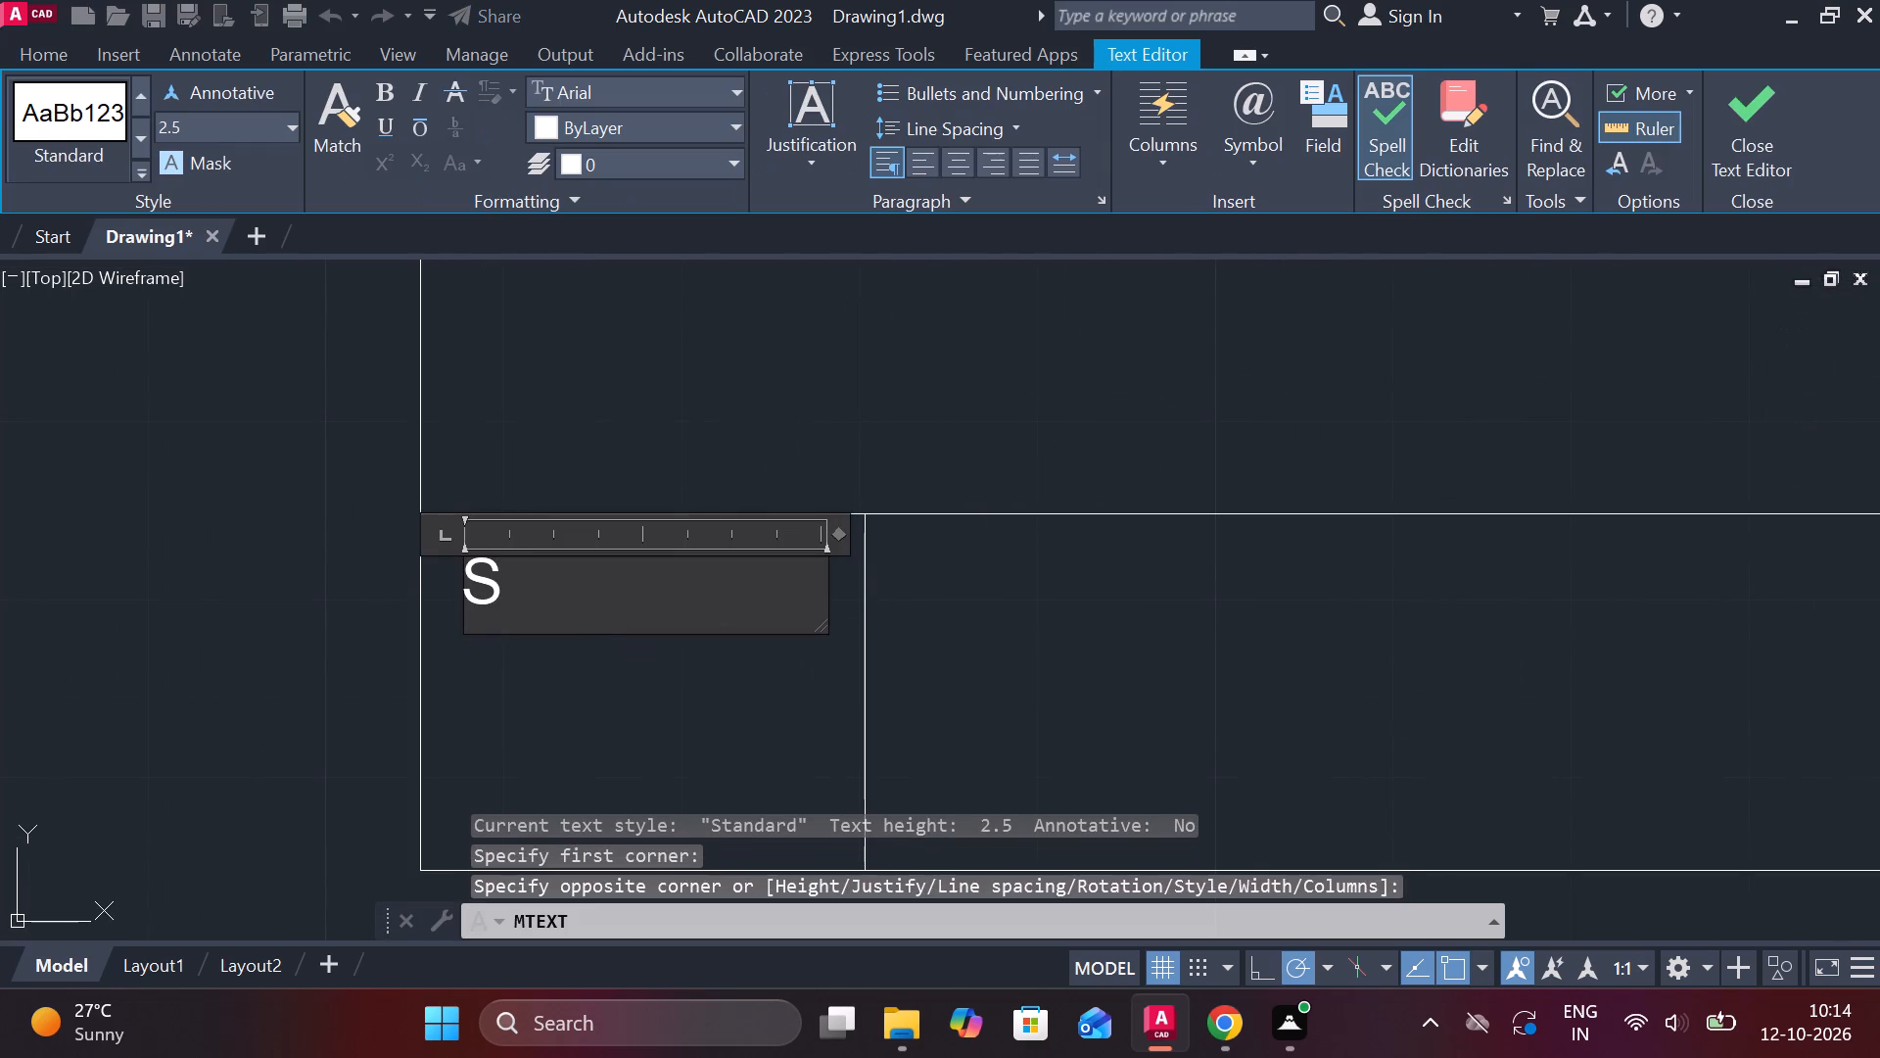
{"action": "left_click", "coordinate": [949, 167]}
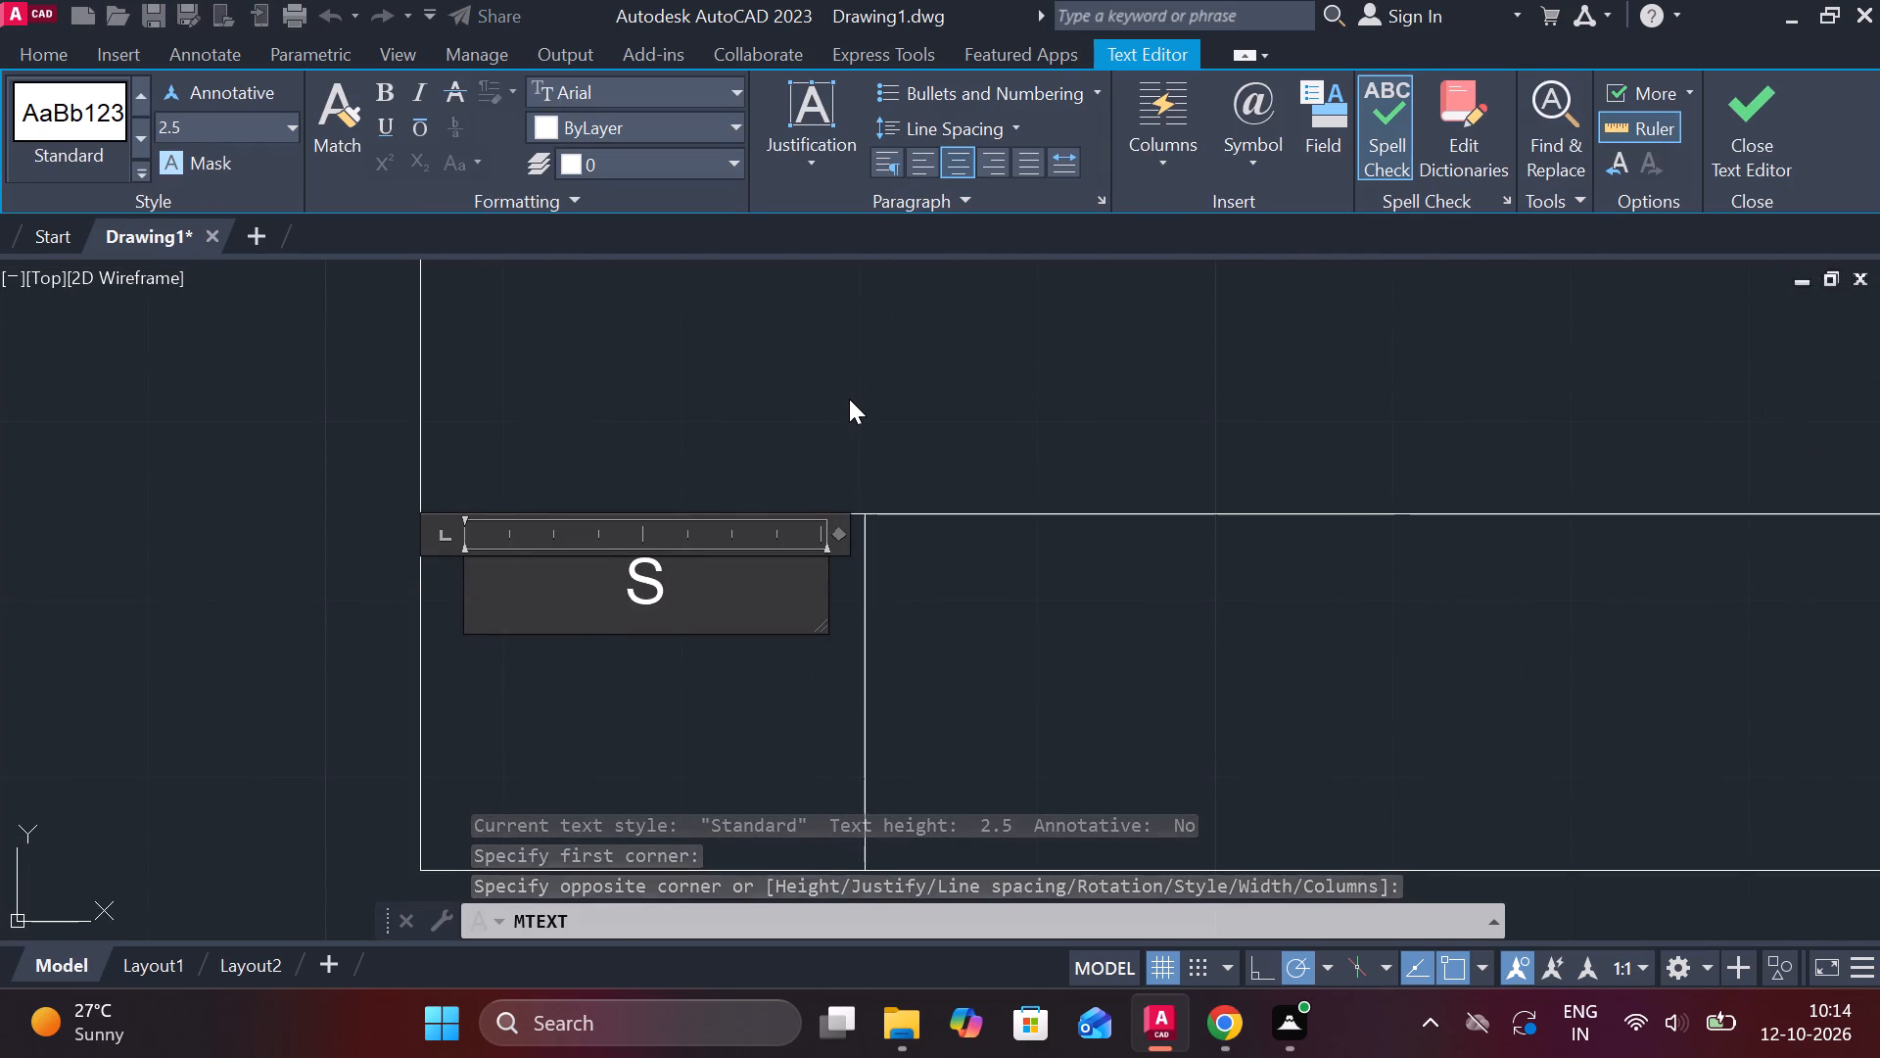
{"action": "type", "text": "CALE"}
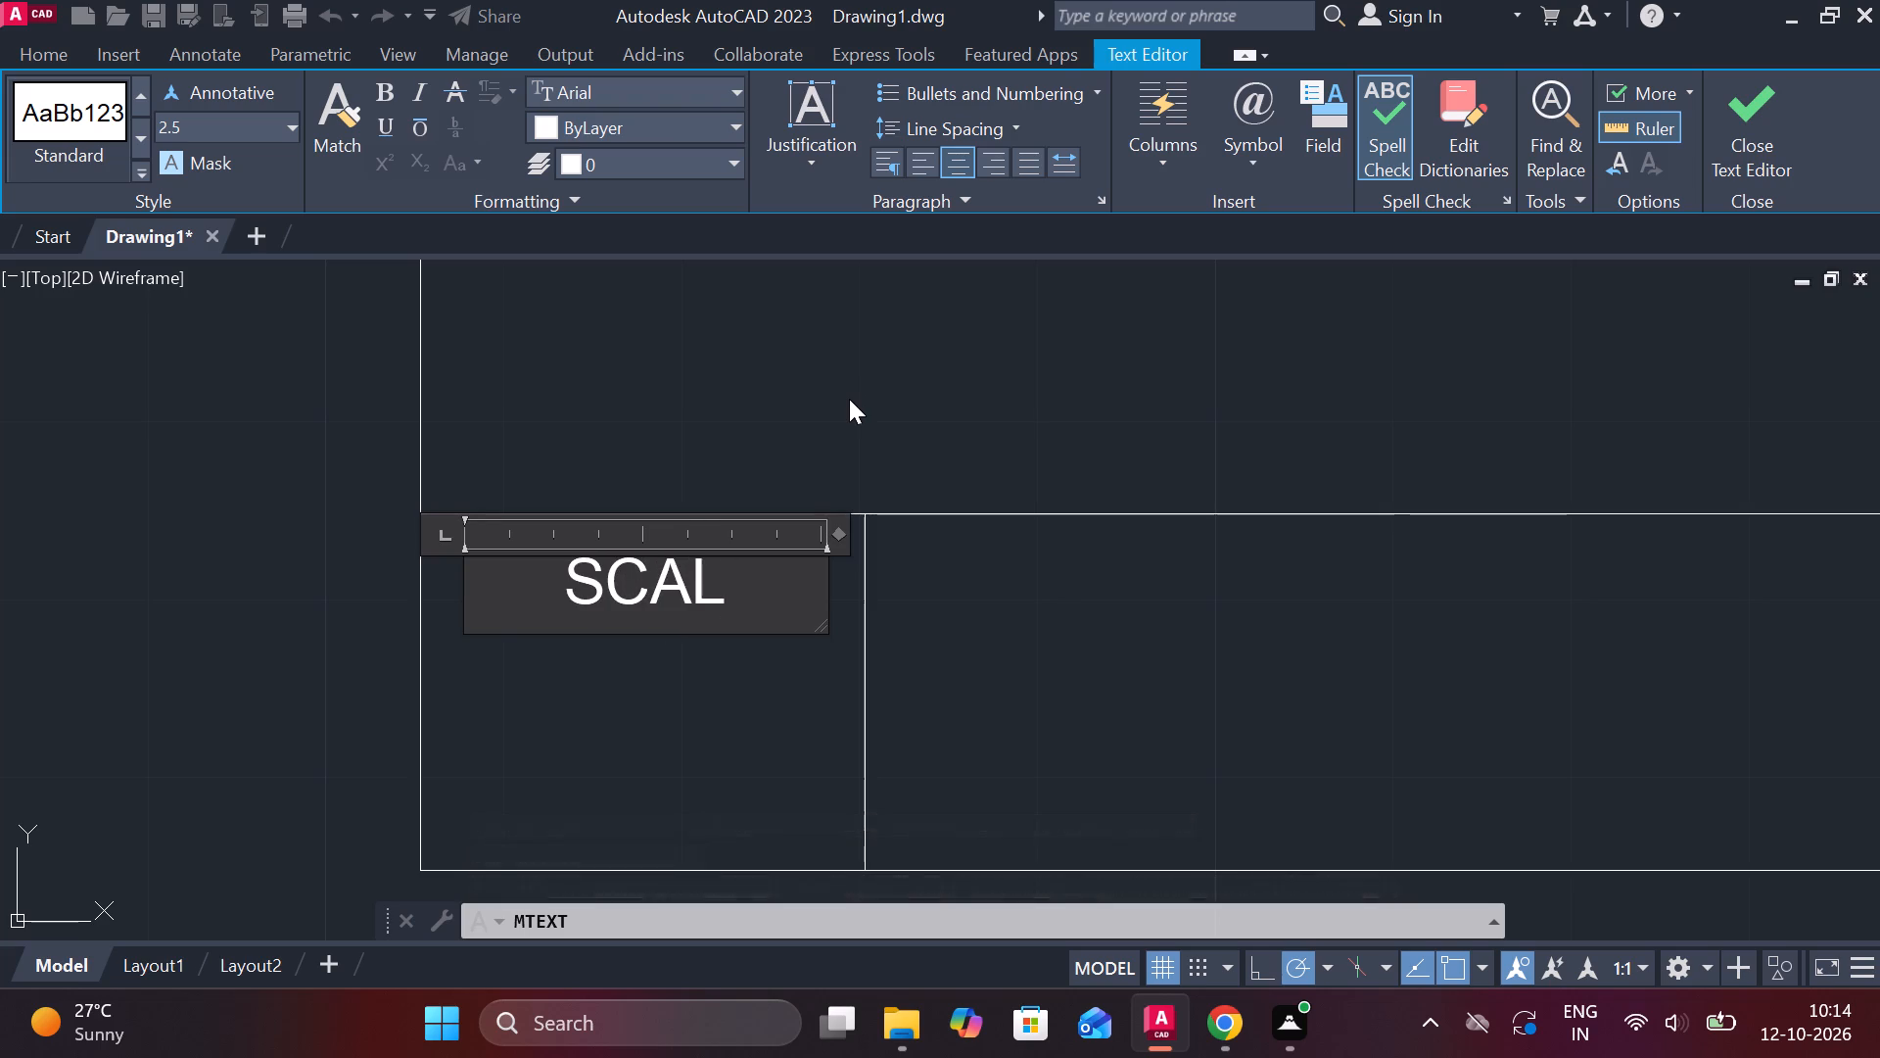
{"action": "key", "text": "space"}
{"action": "key", "text": "1"}
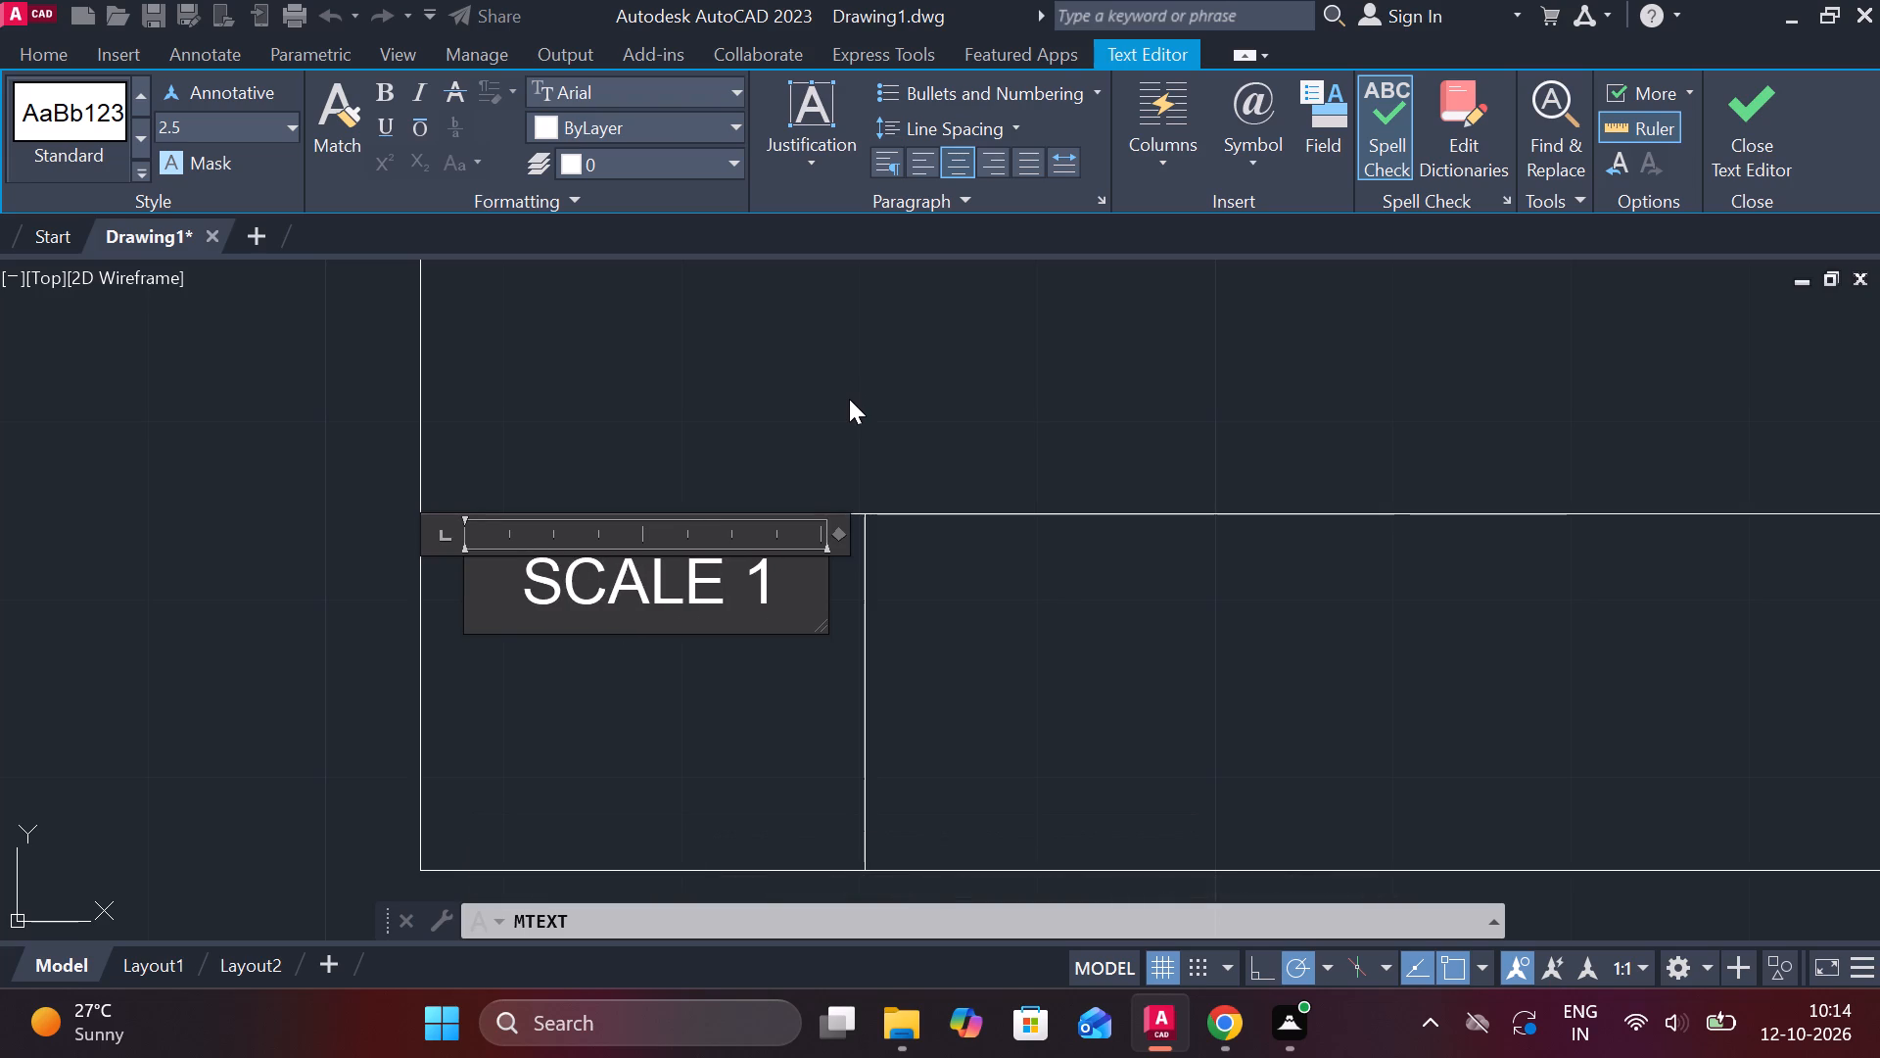
{"action": "type", "text": ":1"}
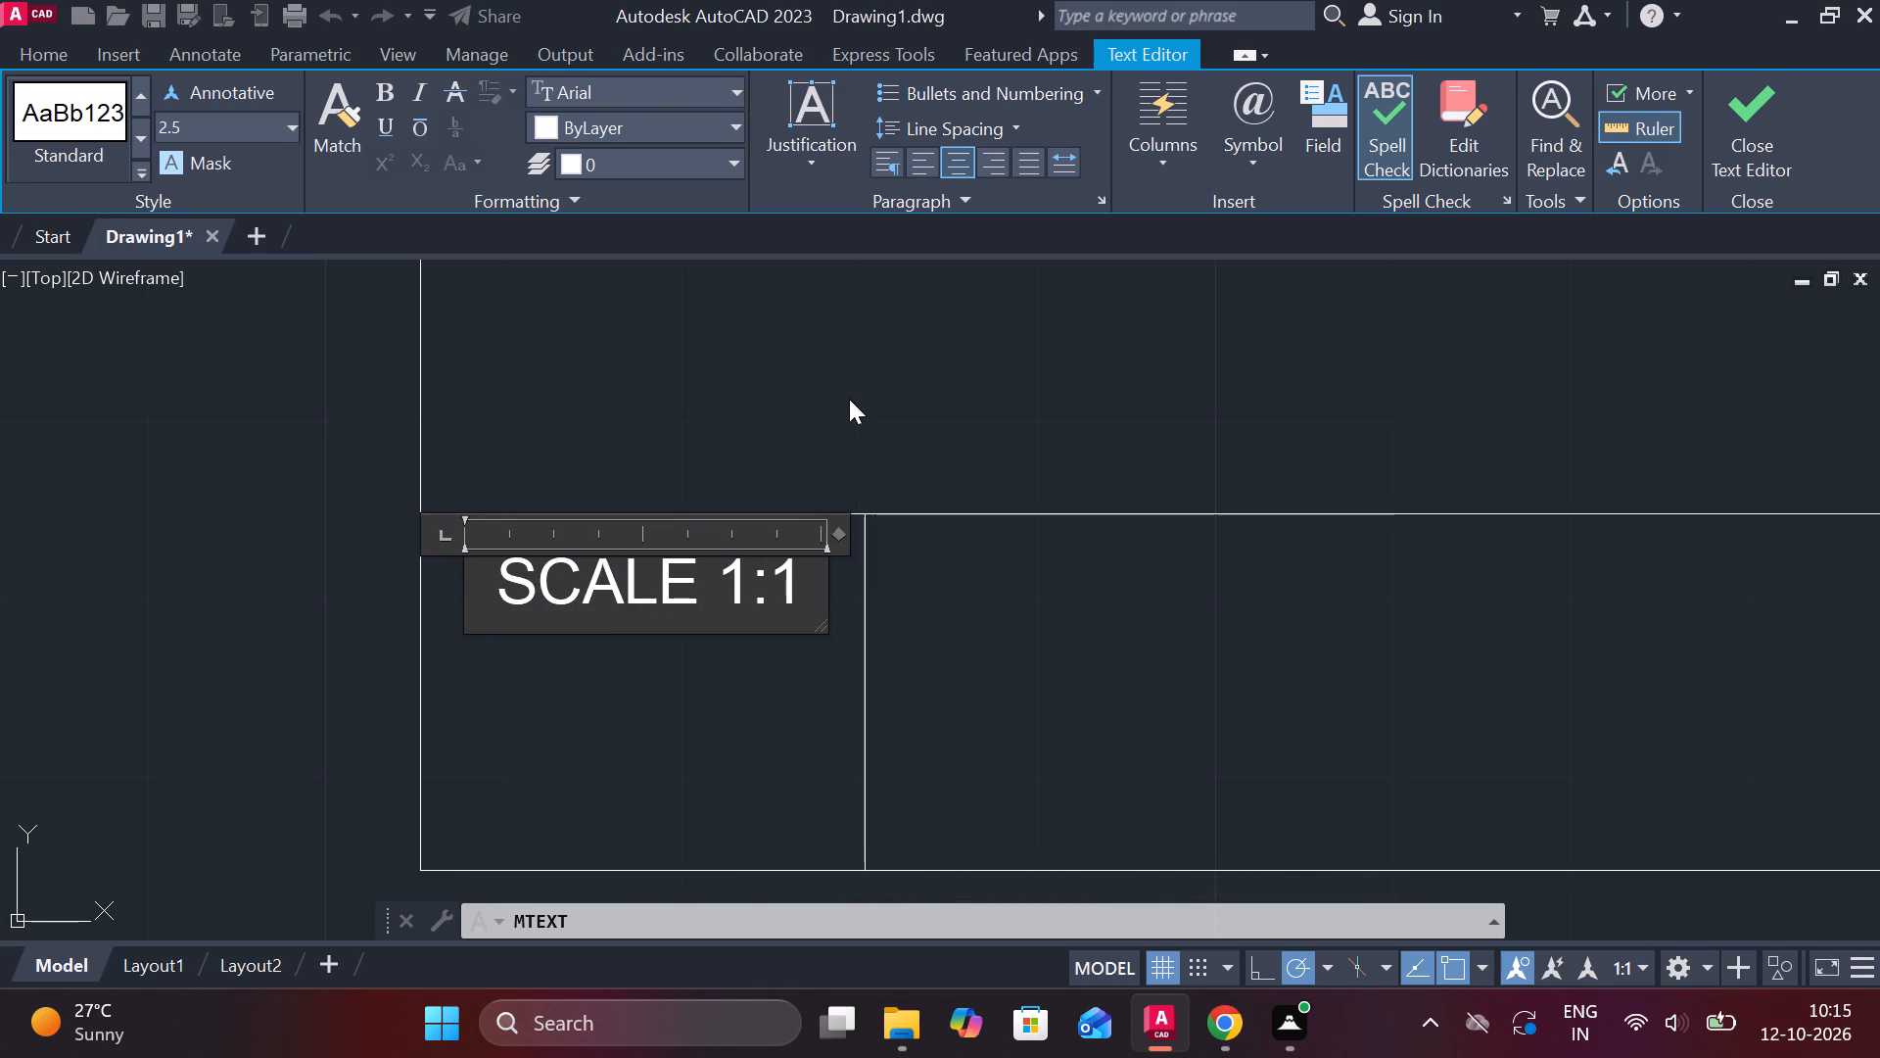
{"action": "left_click", "coordinate": [1739, 133]}
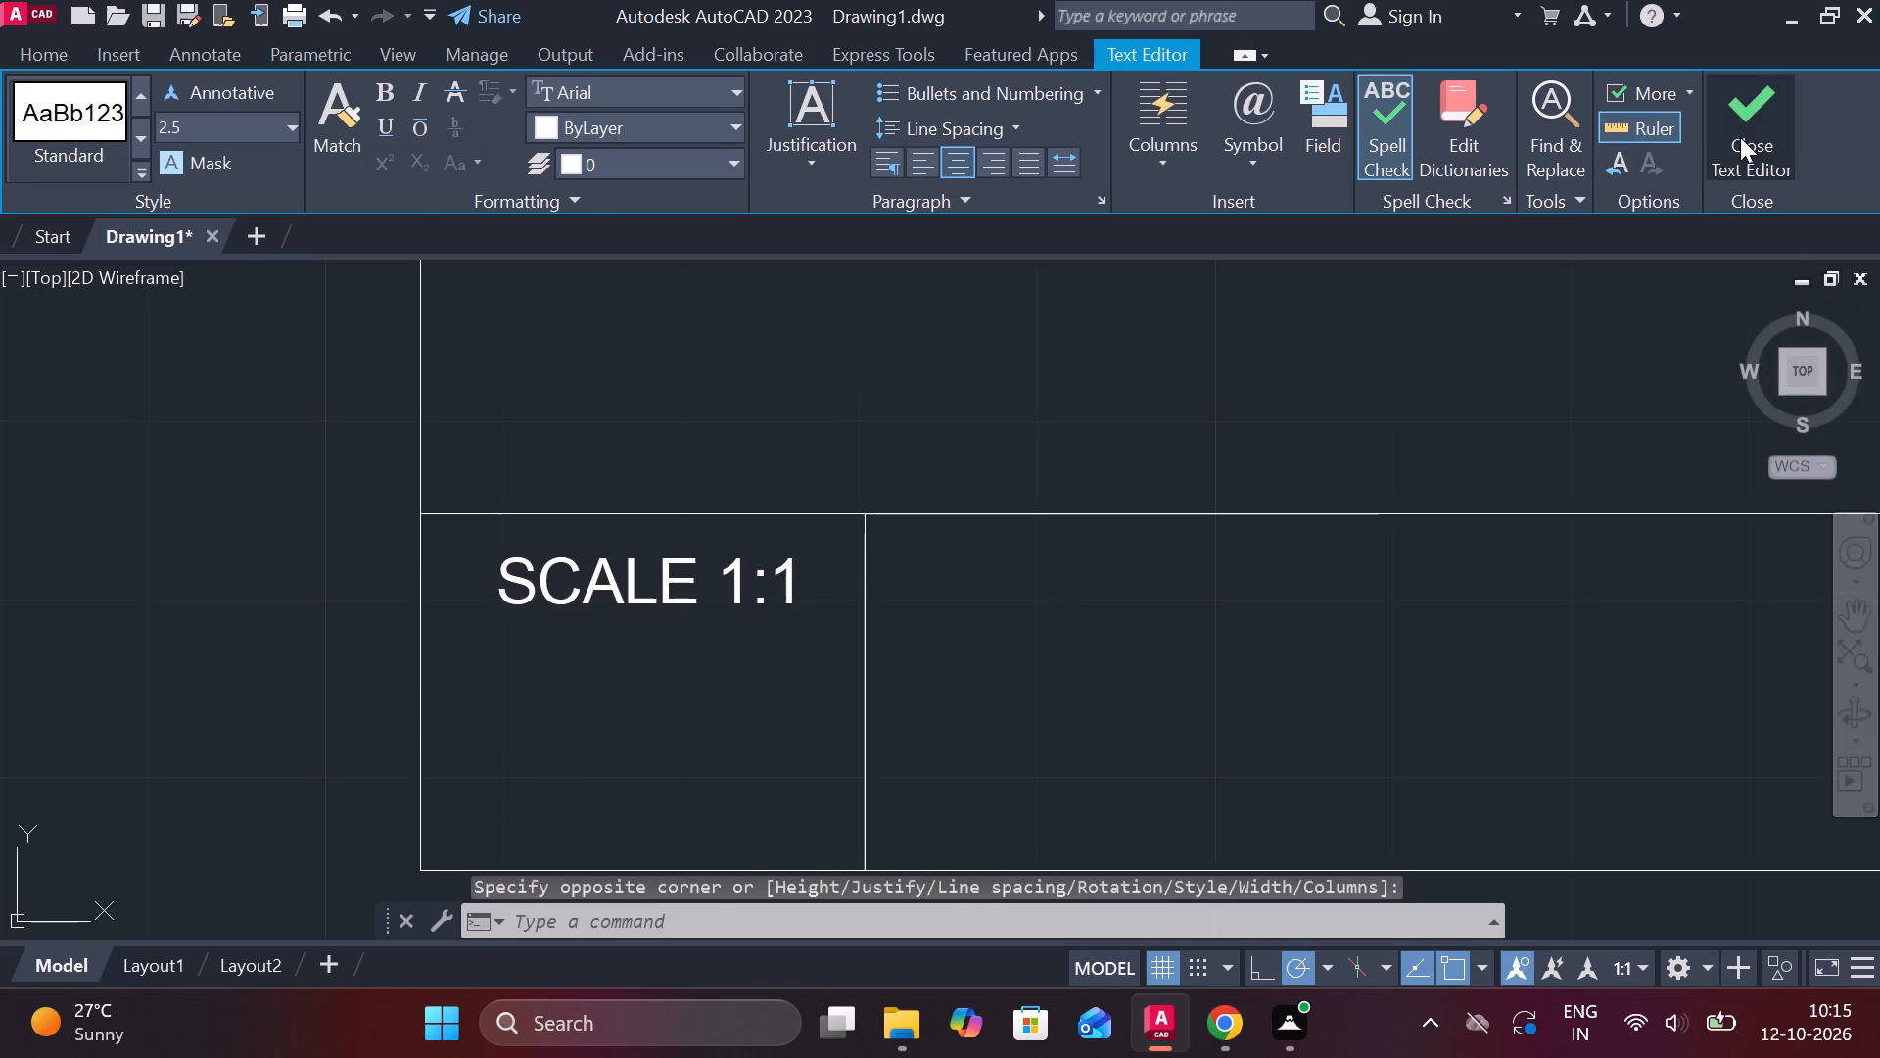
Draw a horizontal line across the SCALE 1:1 cell at mid-height, between the midpoints of its two sides.
{"action": "scroll", "coordinate": [1394, 546], "scroll_direction": "down", "scroll_amount": 2}
{"action": "key", "text": "l"}
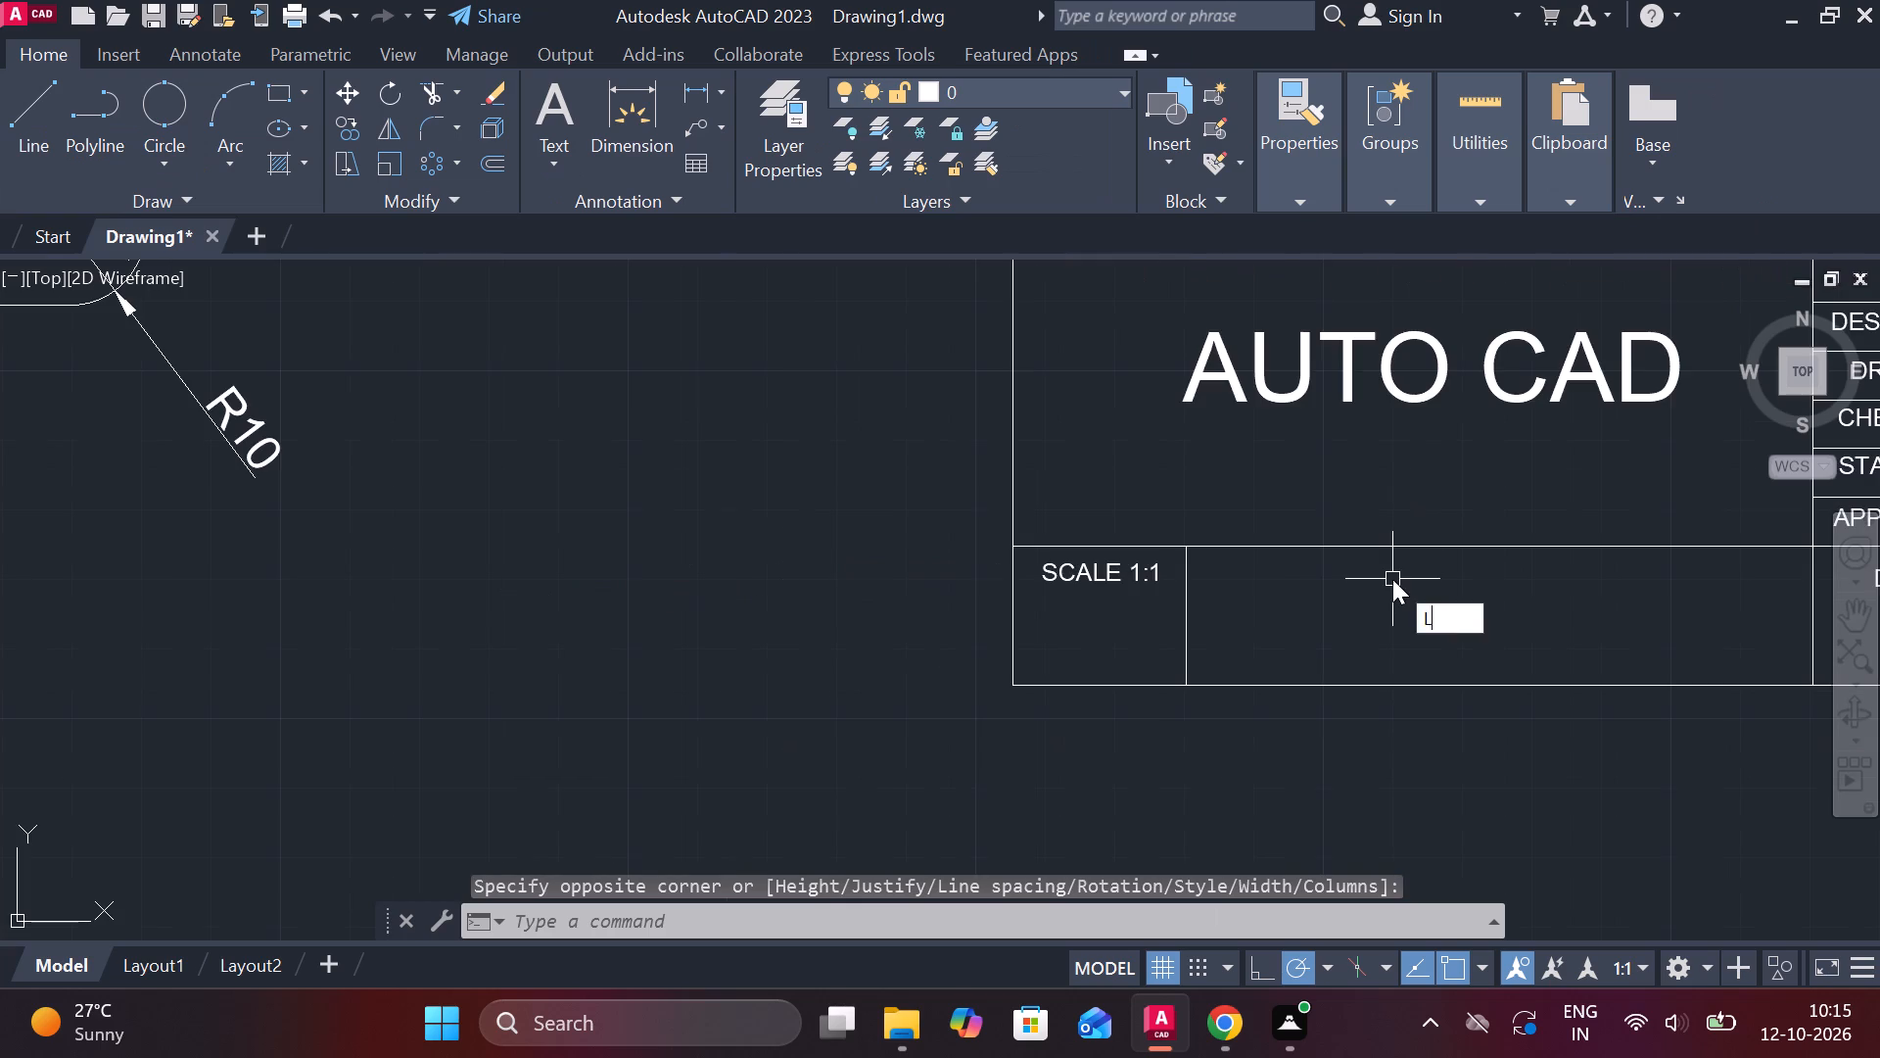
{"action": "key", "text": "Return"}
{"action": "scroll", "coordinate": [1245, 652], "scroll_direction": "up", "scroll_amount": 2}
{"action": "left_click", "coordinate": [1084, 569]}
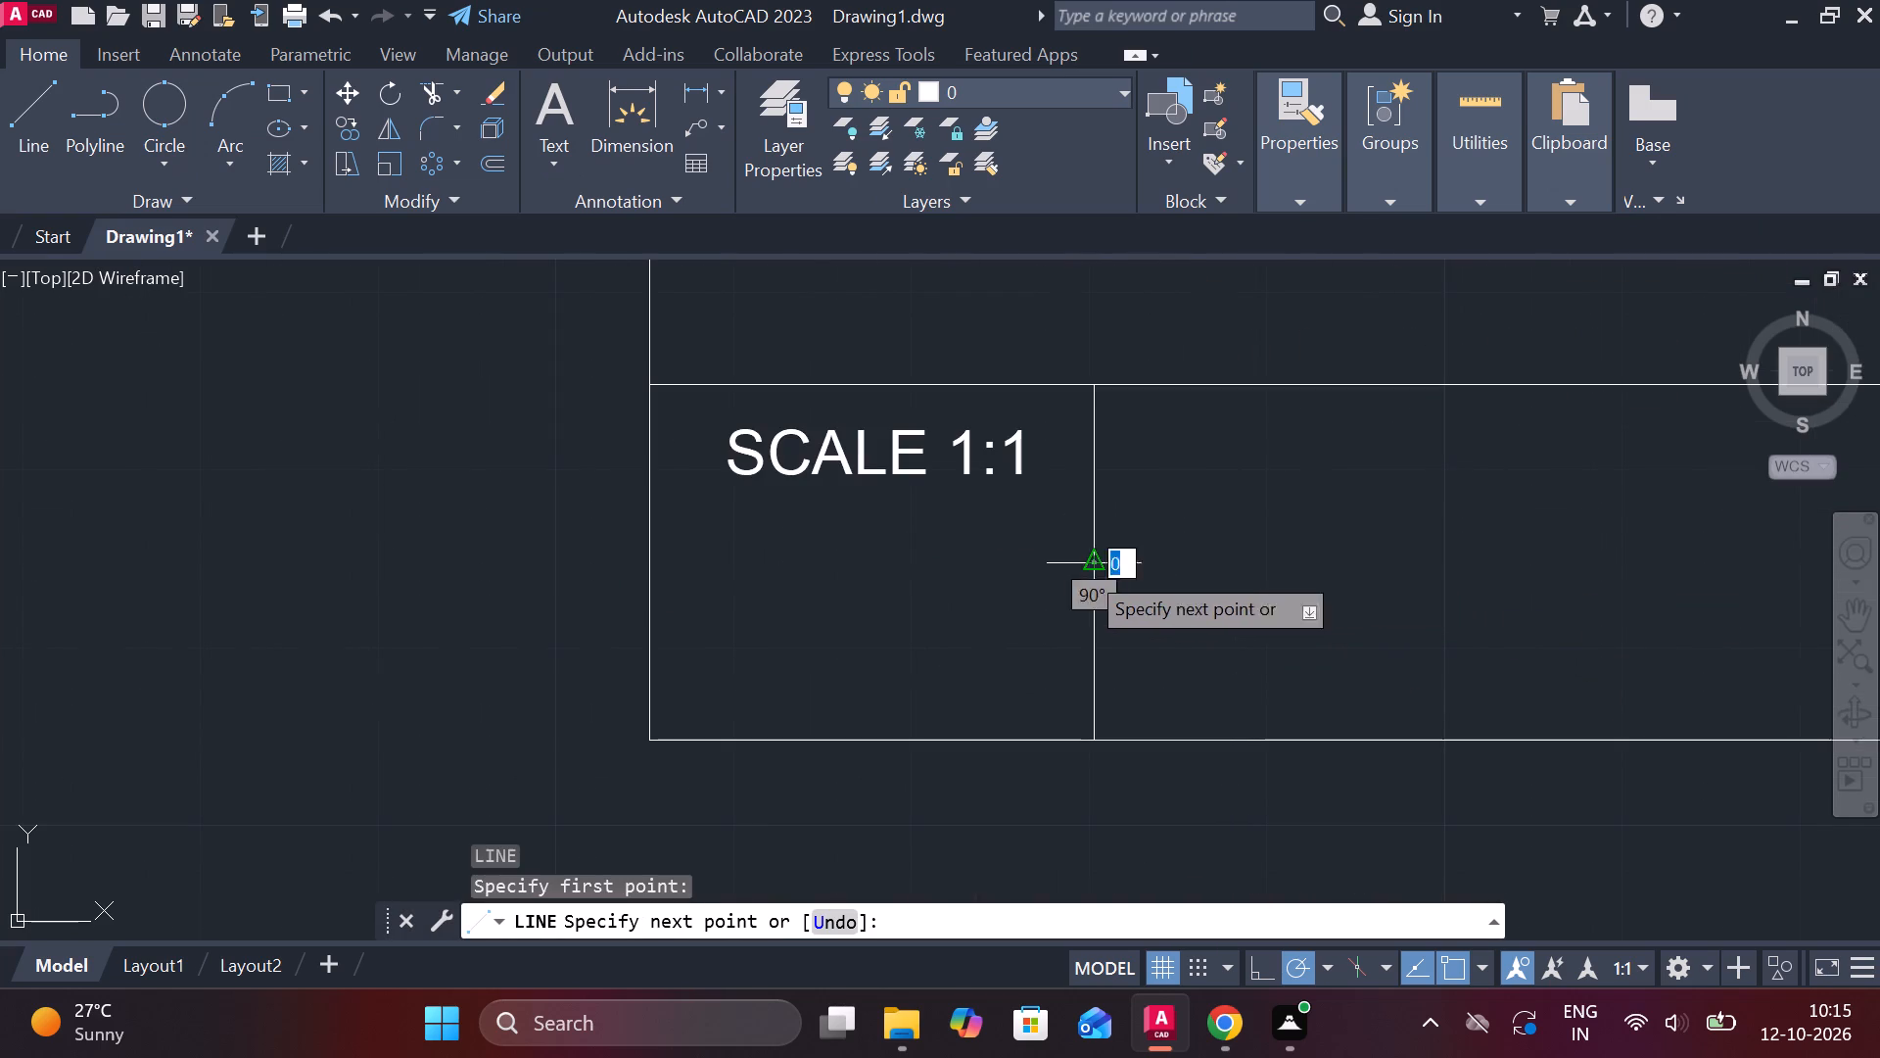
{"action": "left_click", "coordinate": [653, 572]}
{"action": "key", "text": "grave"}
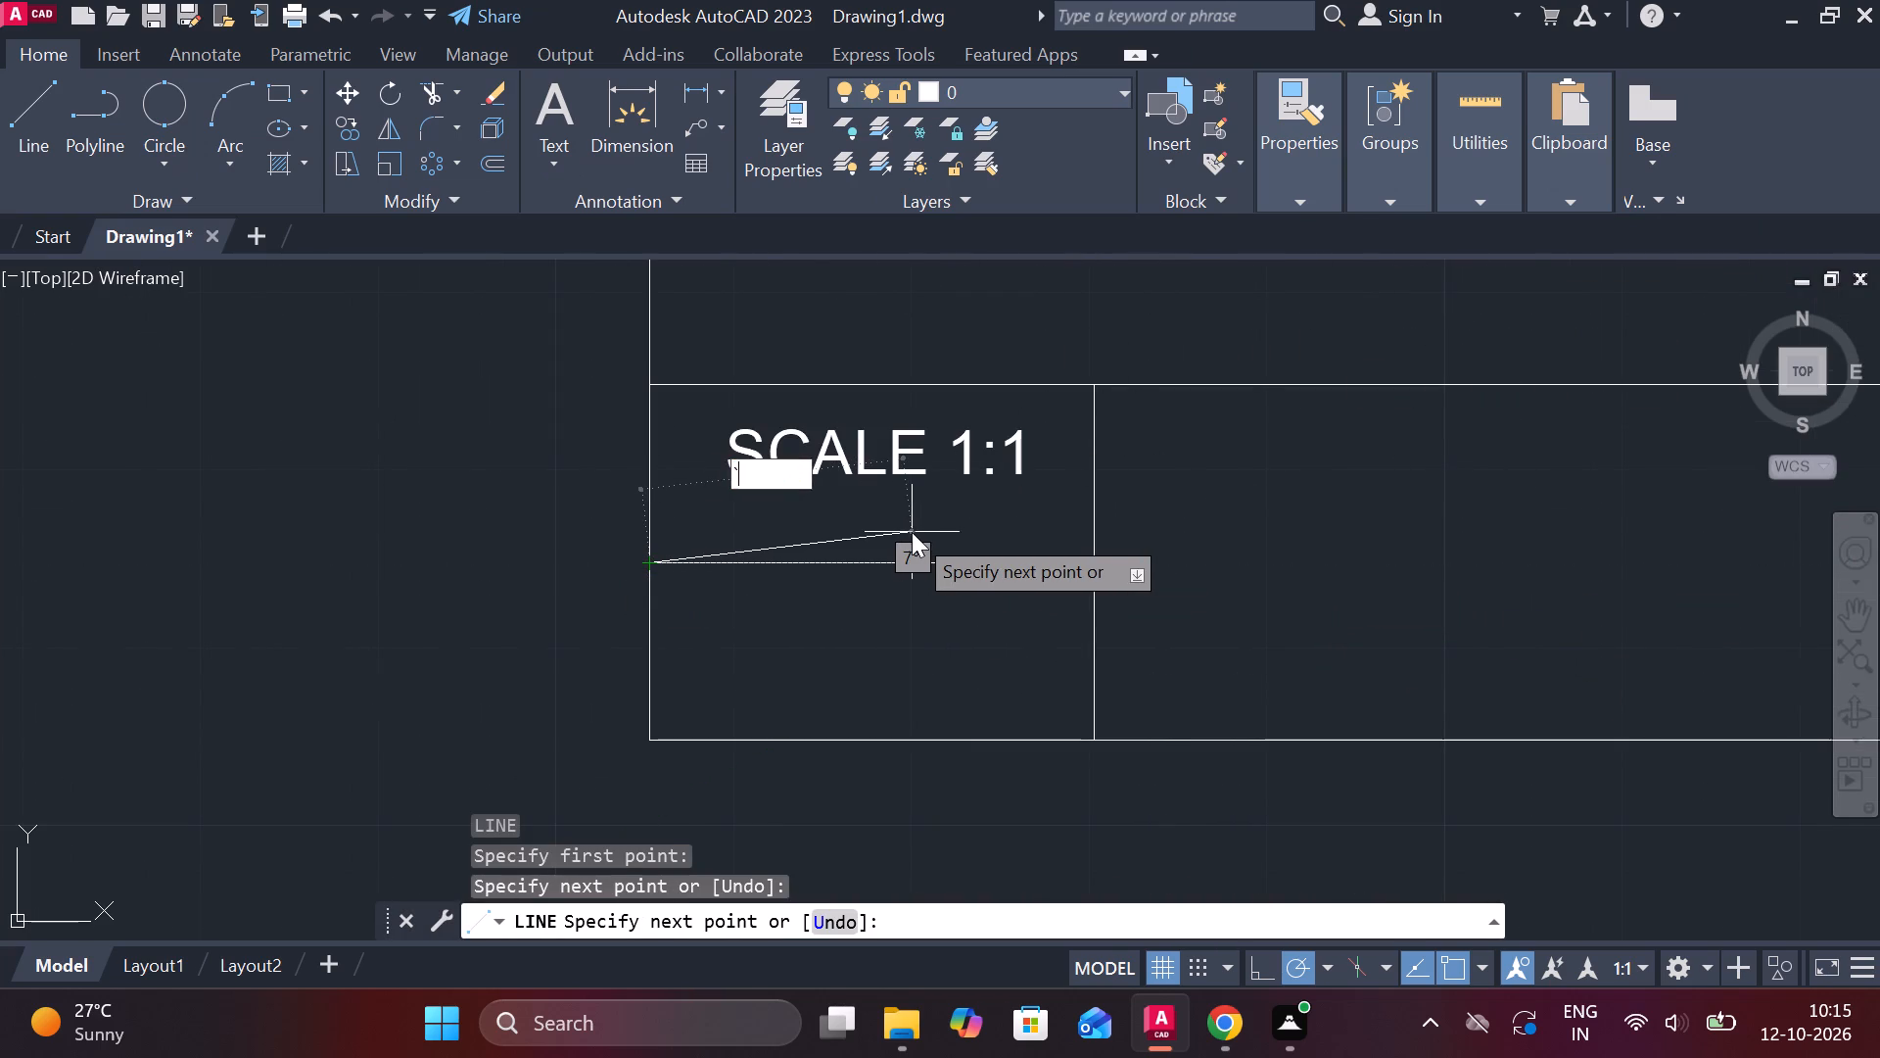
{"action": "key", "text": "Escape"}
{"action": "key", "text": "Escape"}
Draw two concentric circles with diameters 3 and 5 near the left side of the empty cell below SCALE 1:1.
{"action": "type", "text": "C"}
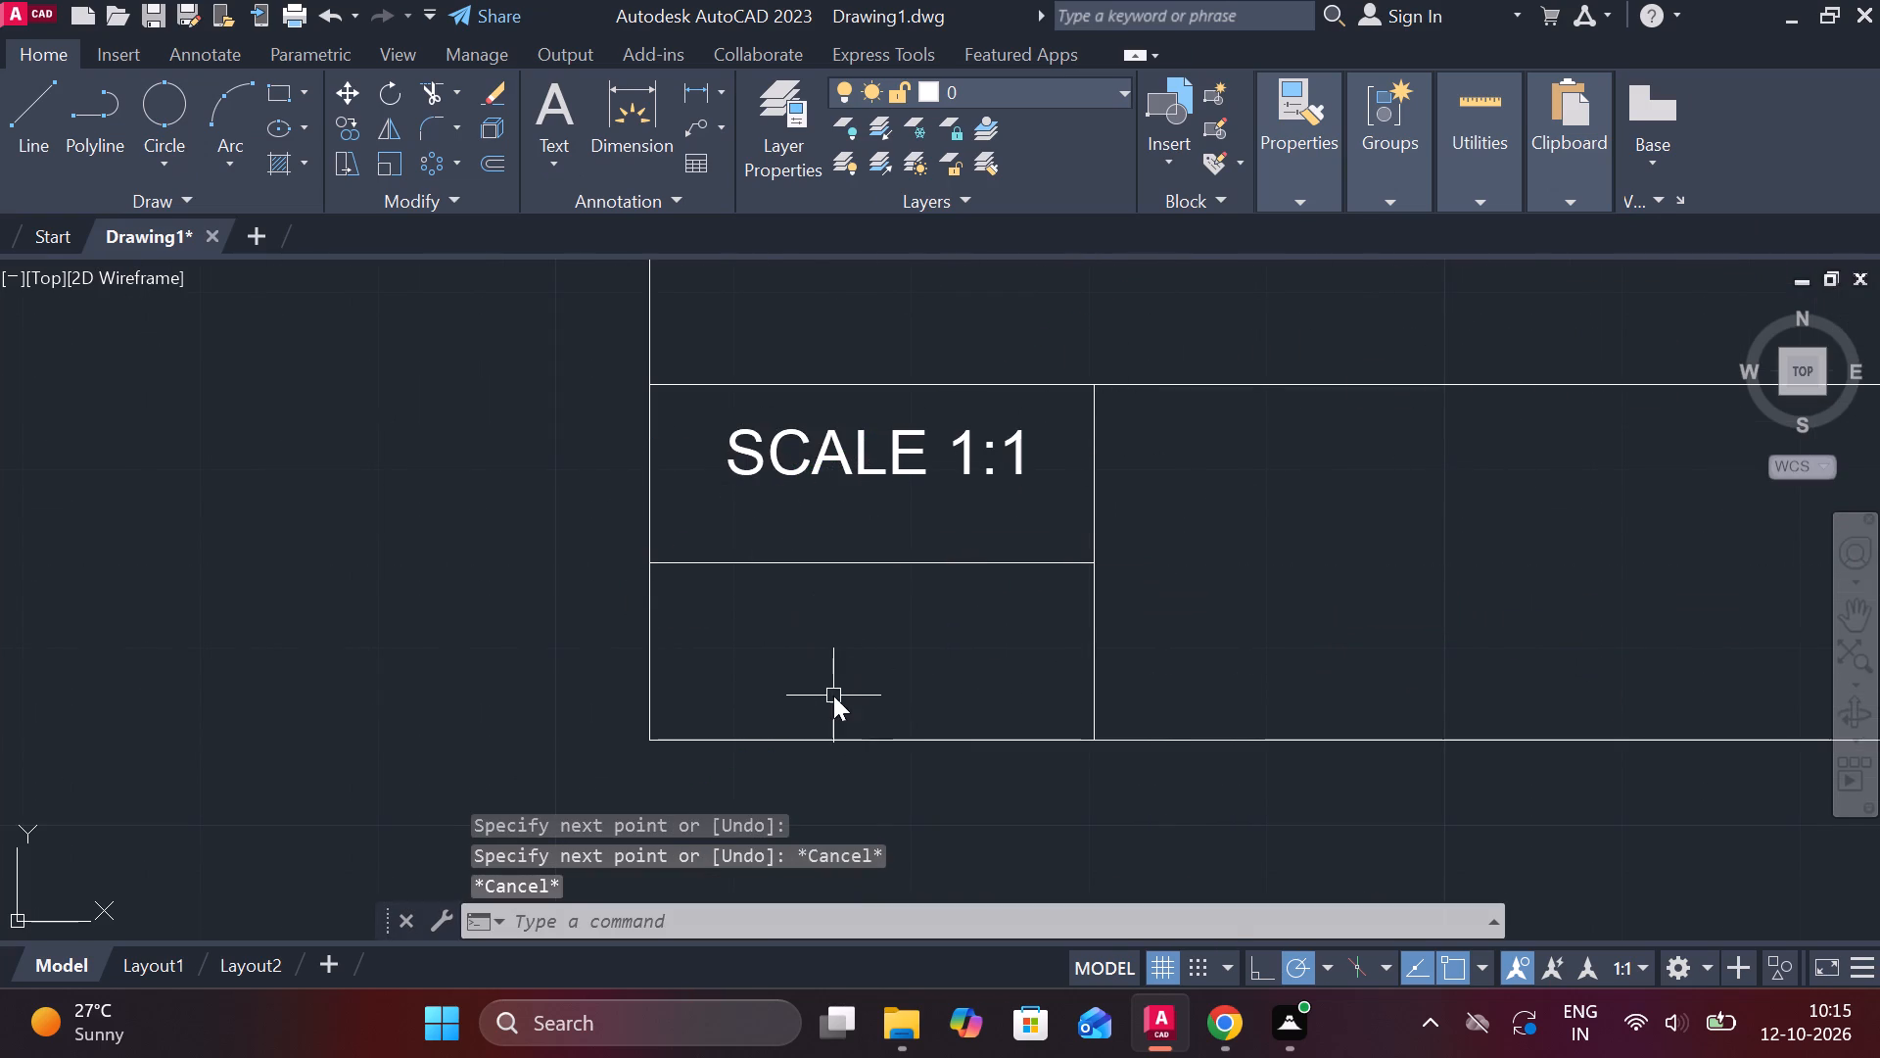
{"action": "key", "text": "space"}
{"action": "left_click", "coordinate": [727, 653]}
{"action": "type", "text": "D"}
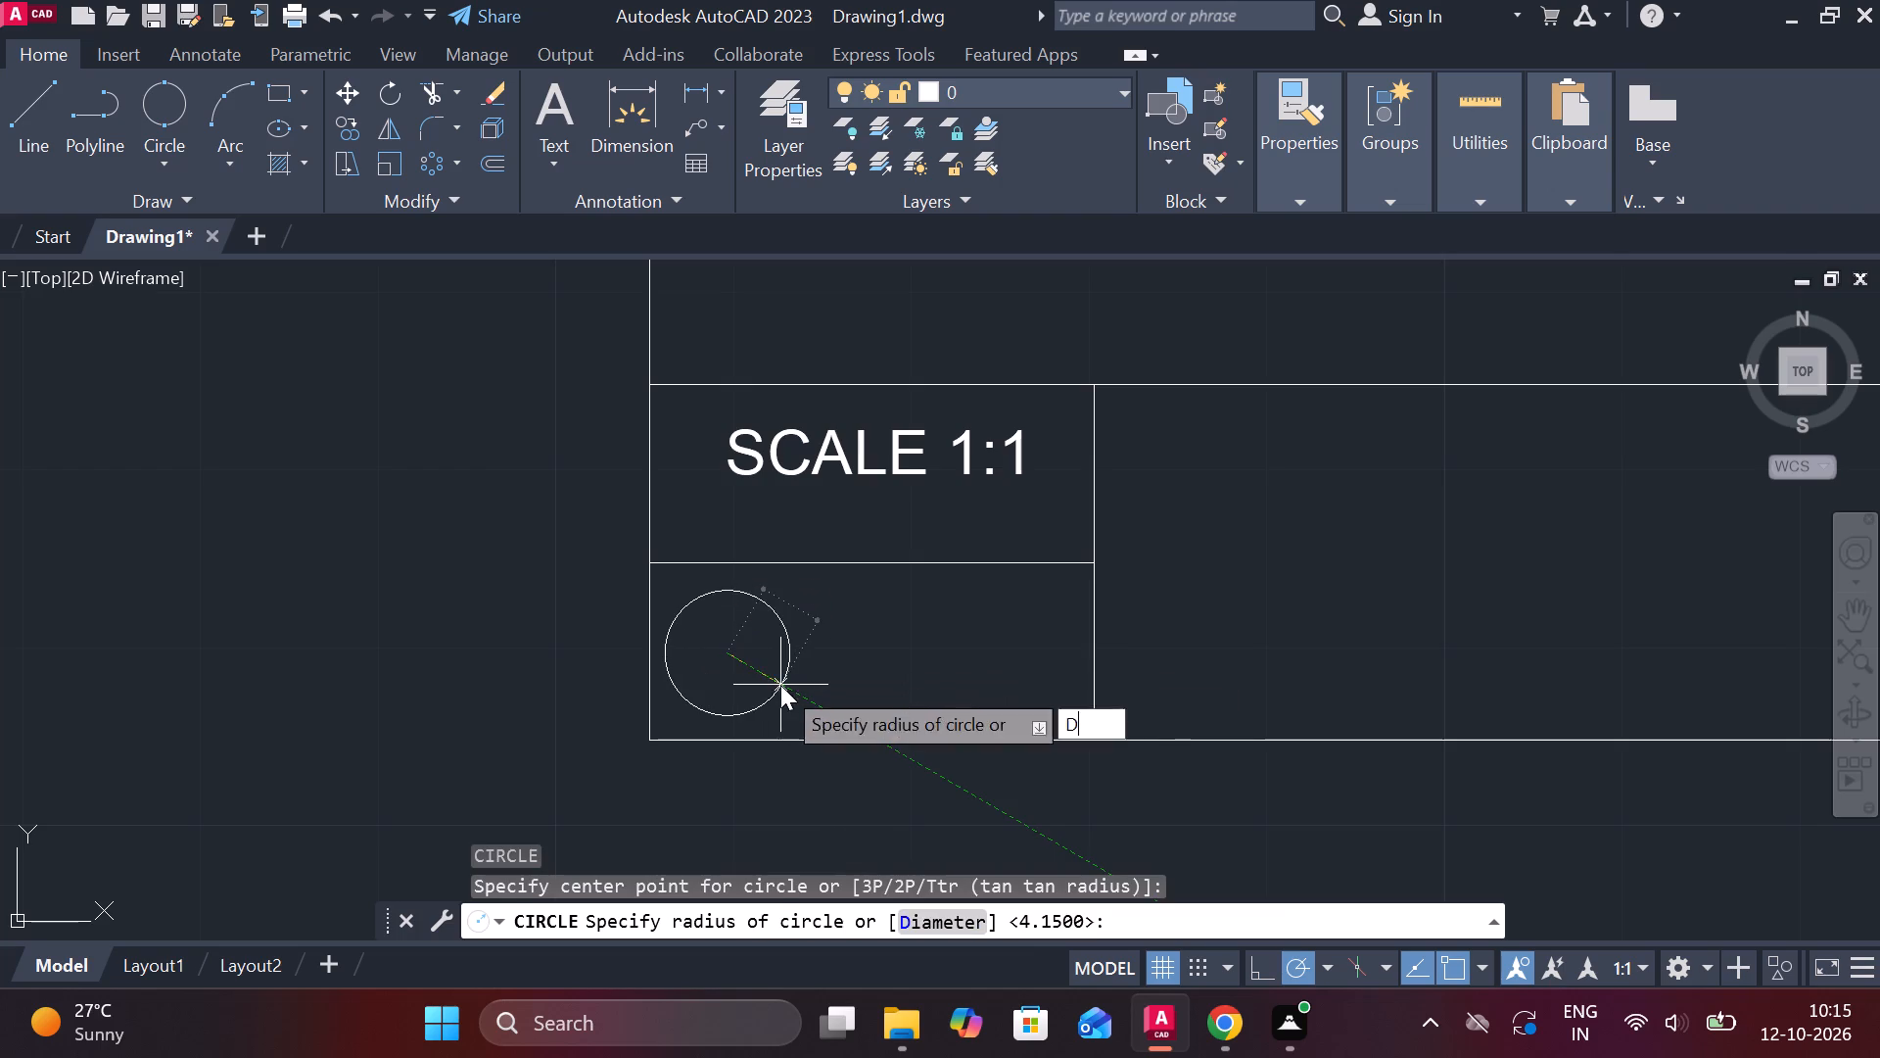
{"action": "key", "text": "space"}
{"action": "type", "text": "3"}
{"action": "key", "text": "space"}
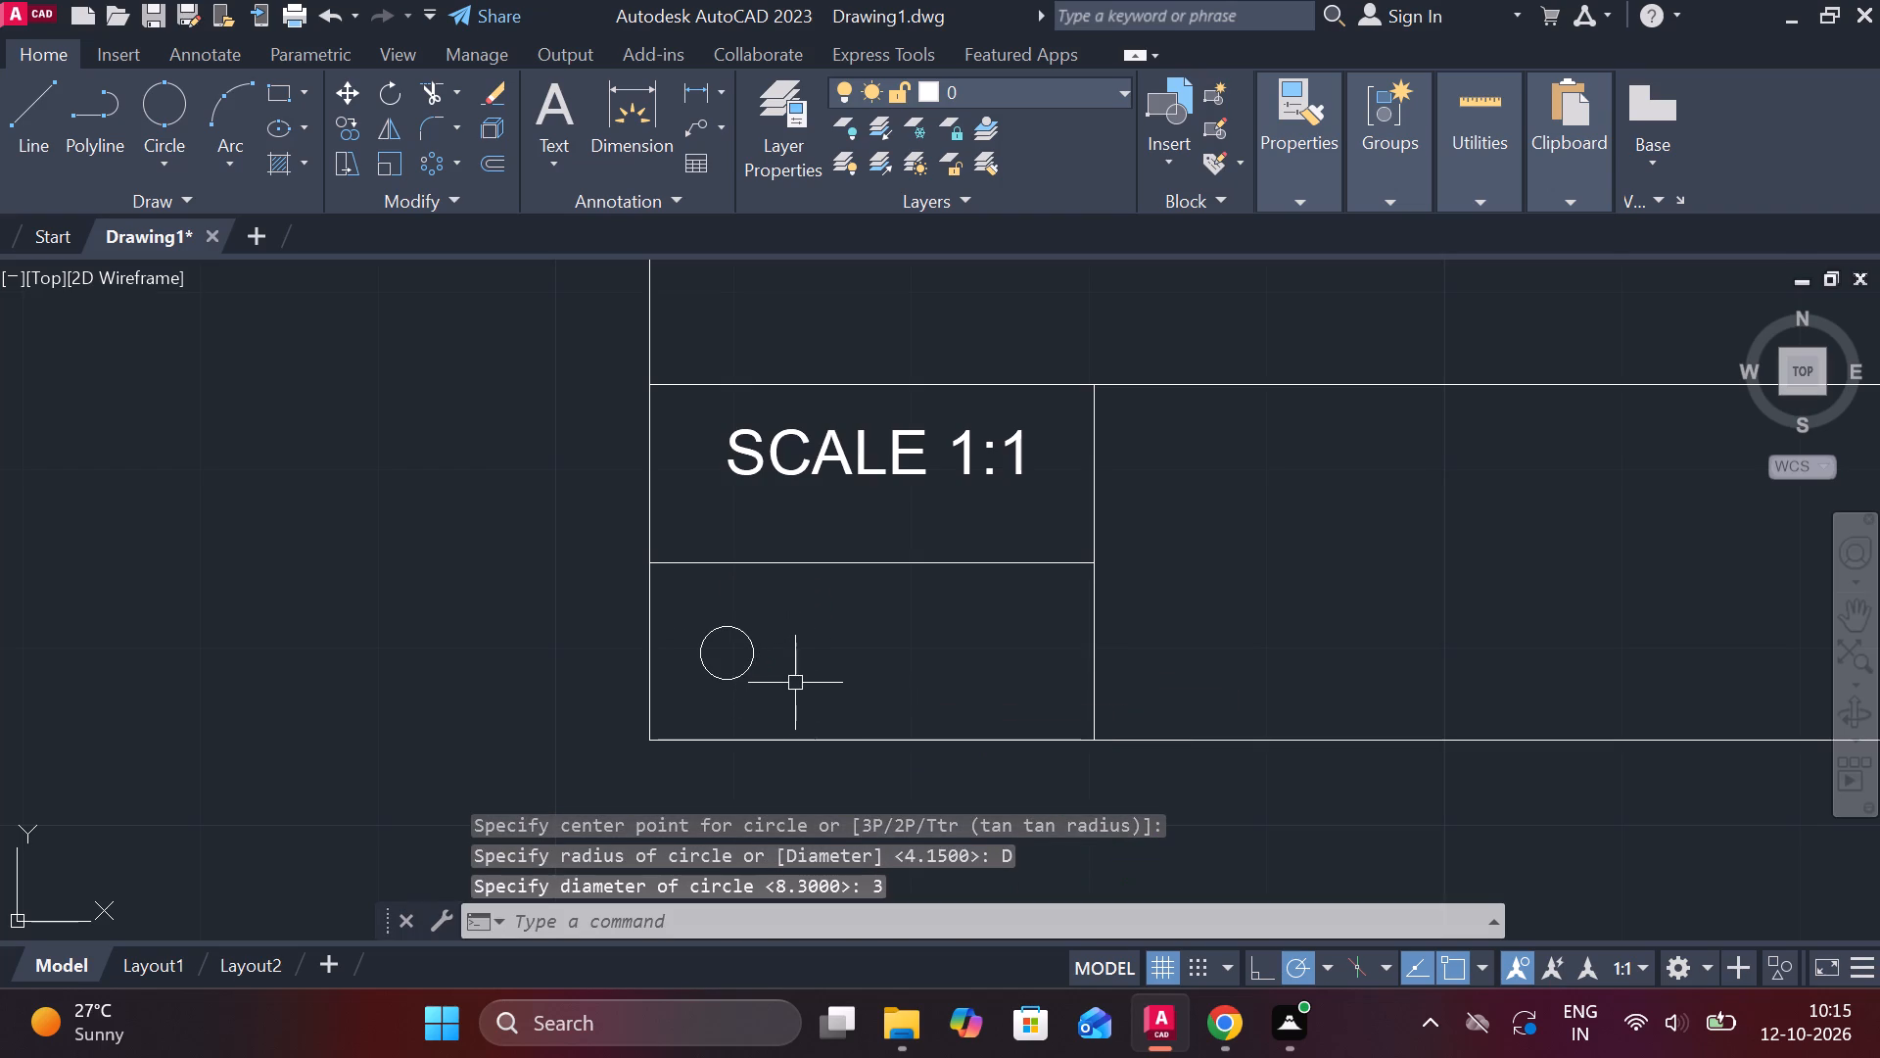
{"action": "type", "text": "C"}
{"action": "key", "text": "space"}
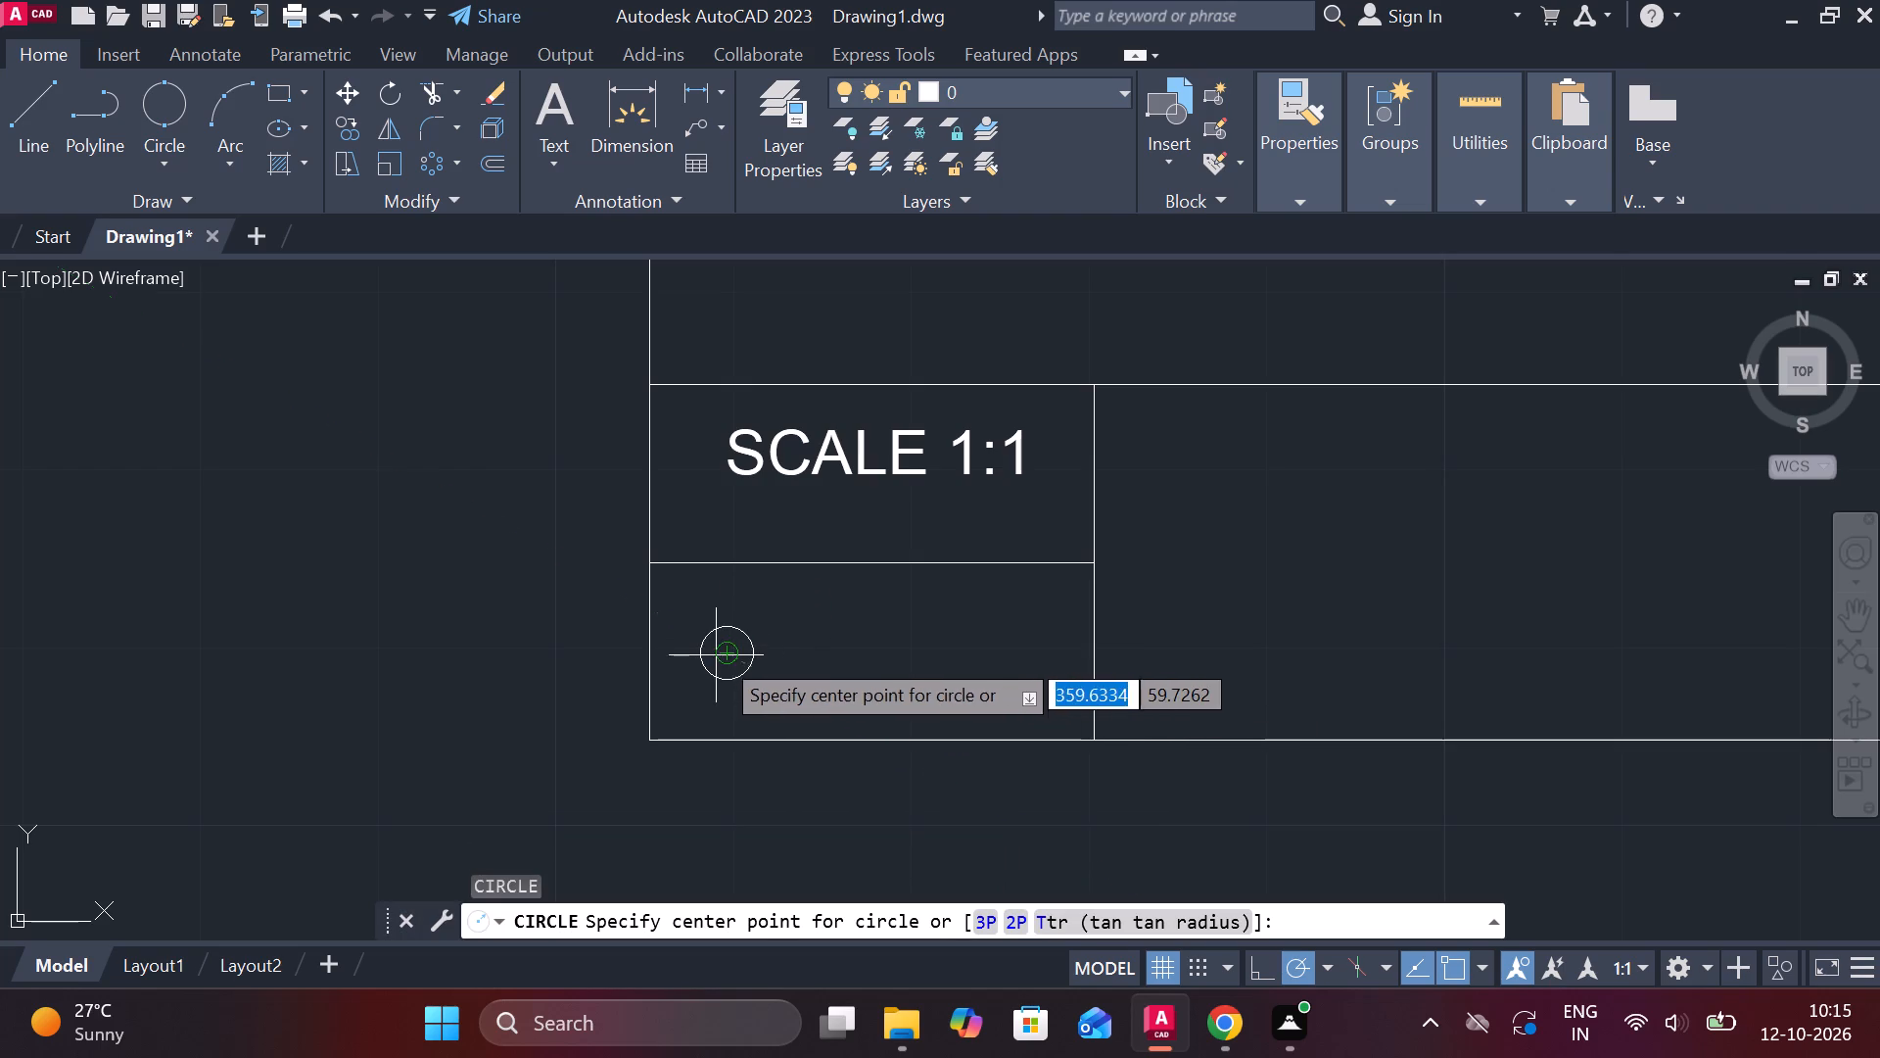
{"action": "left_click", "coordinate": [732, 652]}
{"action": "type", "text": "D"}
{"action": "key", "text": "space"}
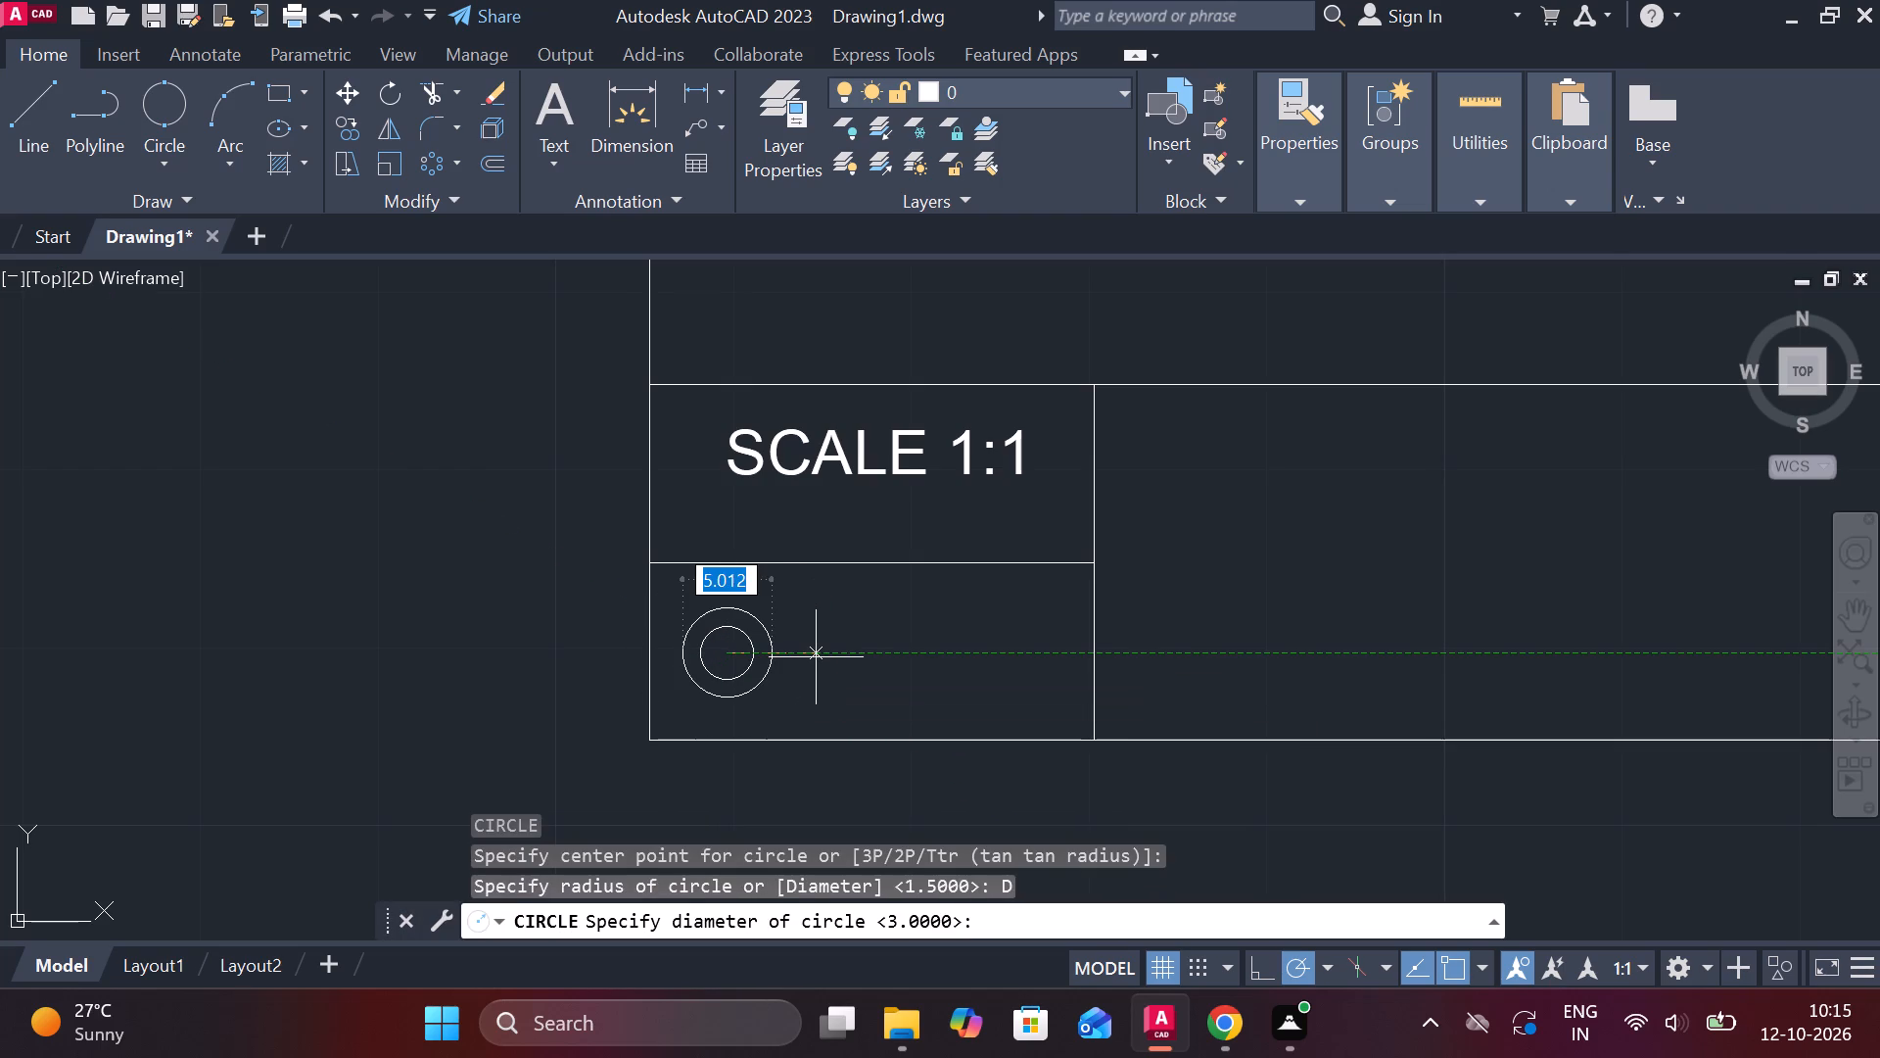
{"action": "key", "text": "5"}
{"action": "key", "text": "Return"}
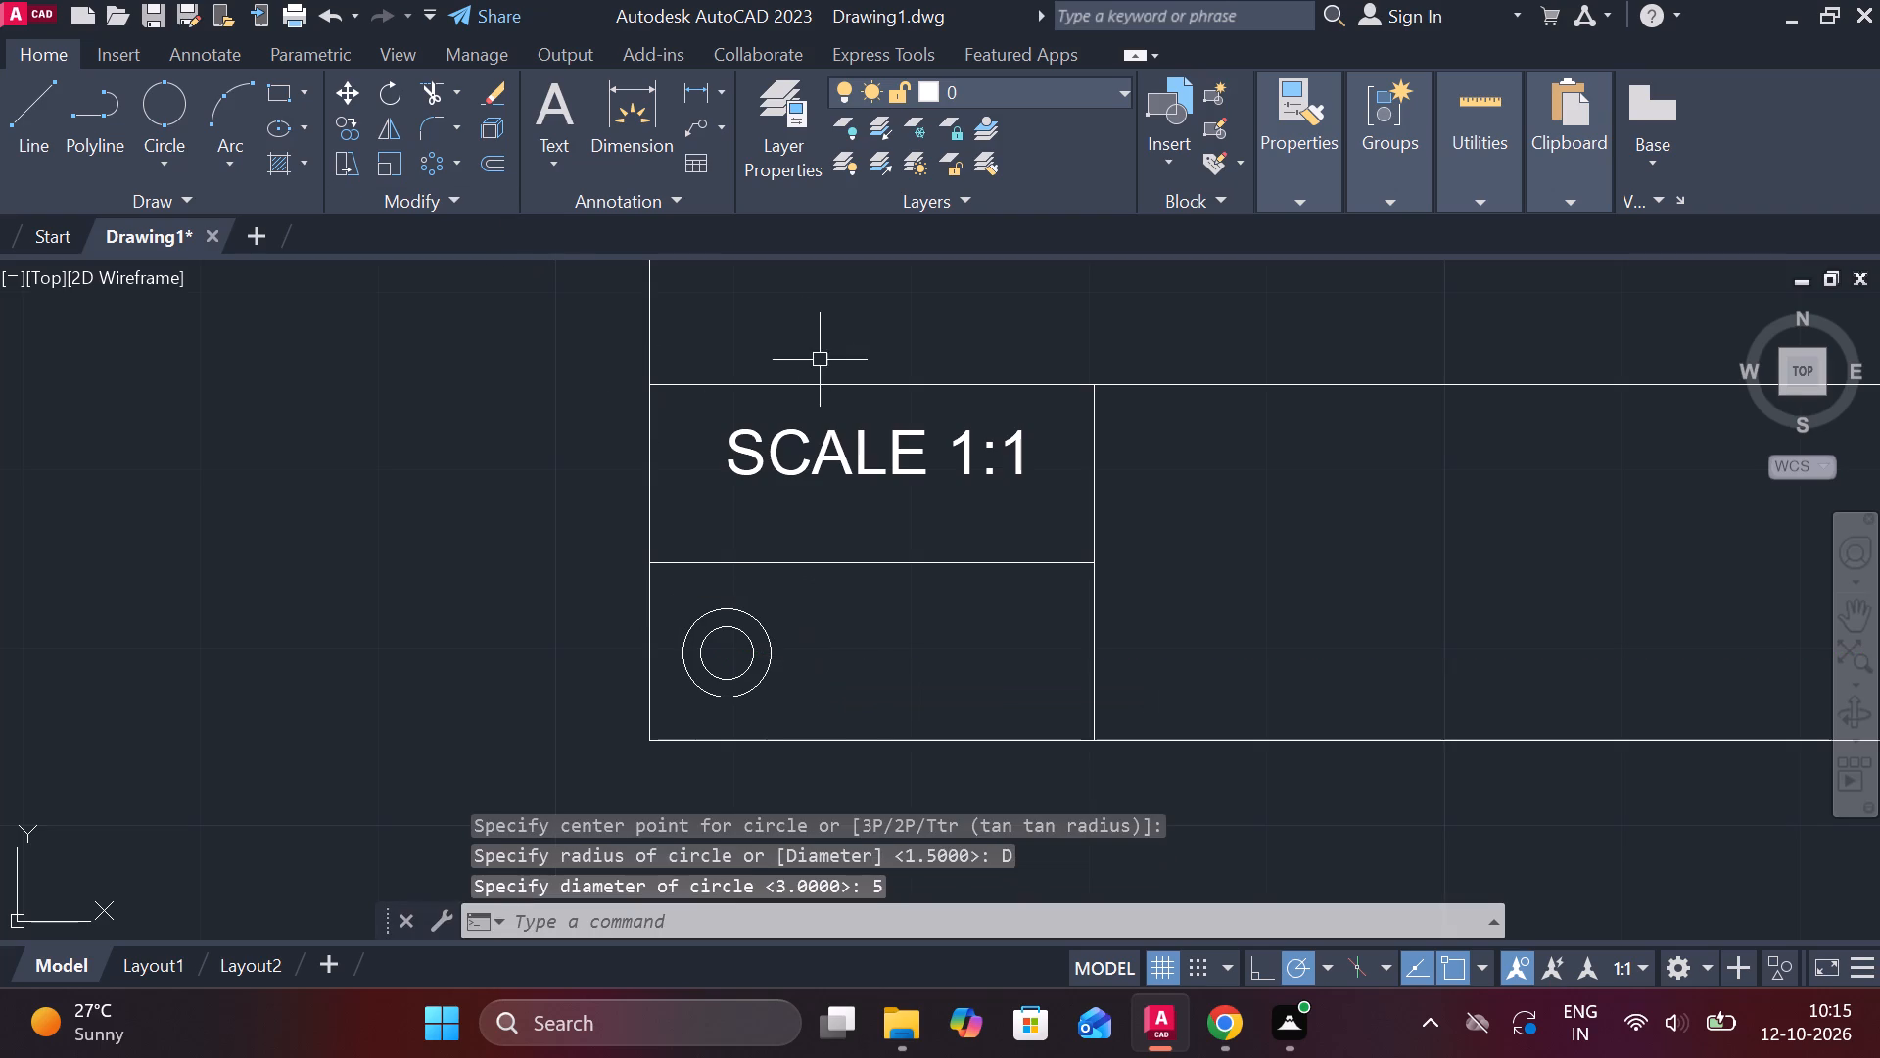
Draw a trapezoid right of the circles, its short left edge matching the inner circle's height and its right edge the outer circle's.
{"action": "left_click", "coordinate": [52, 118]}
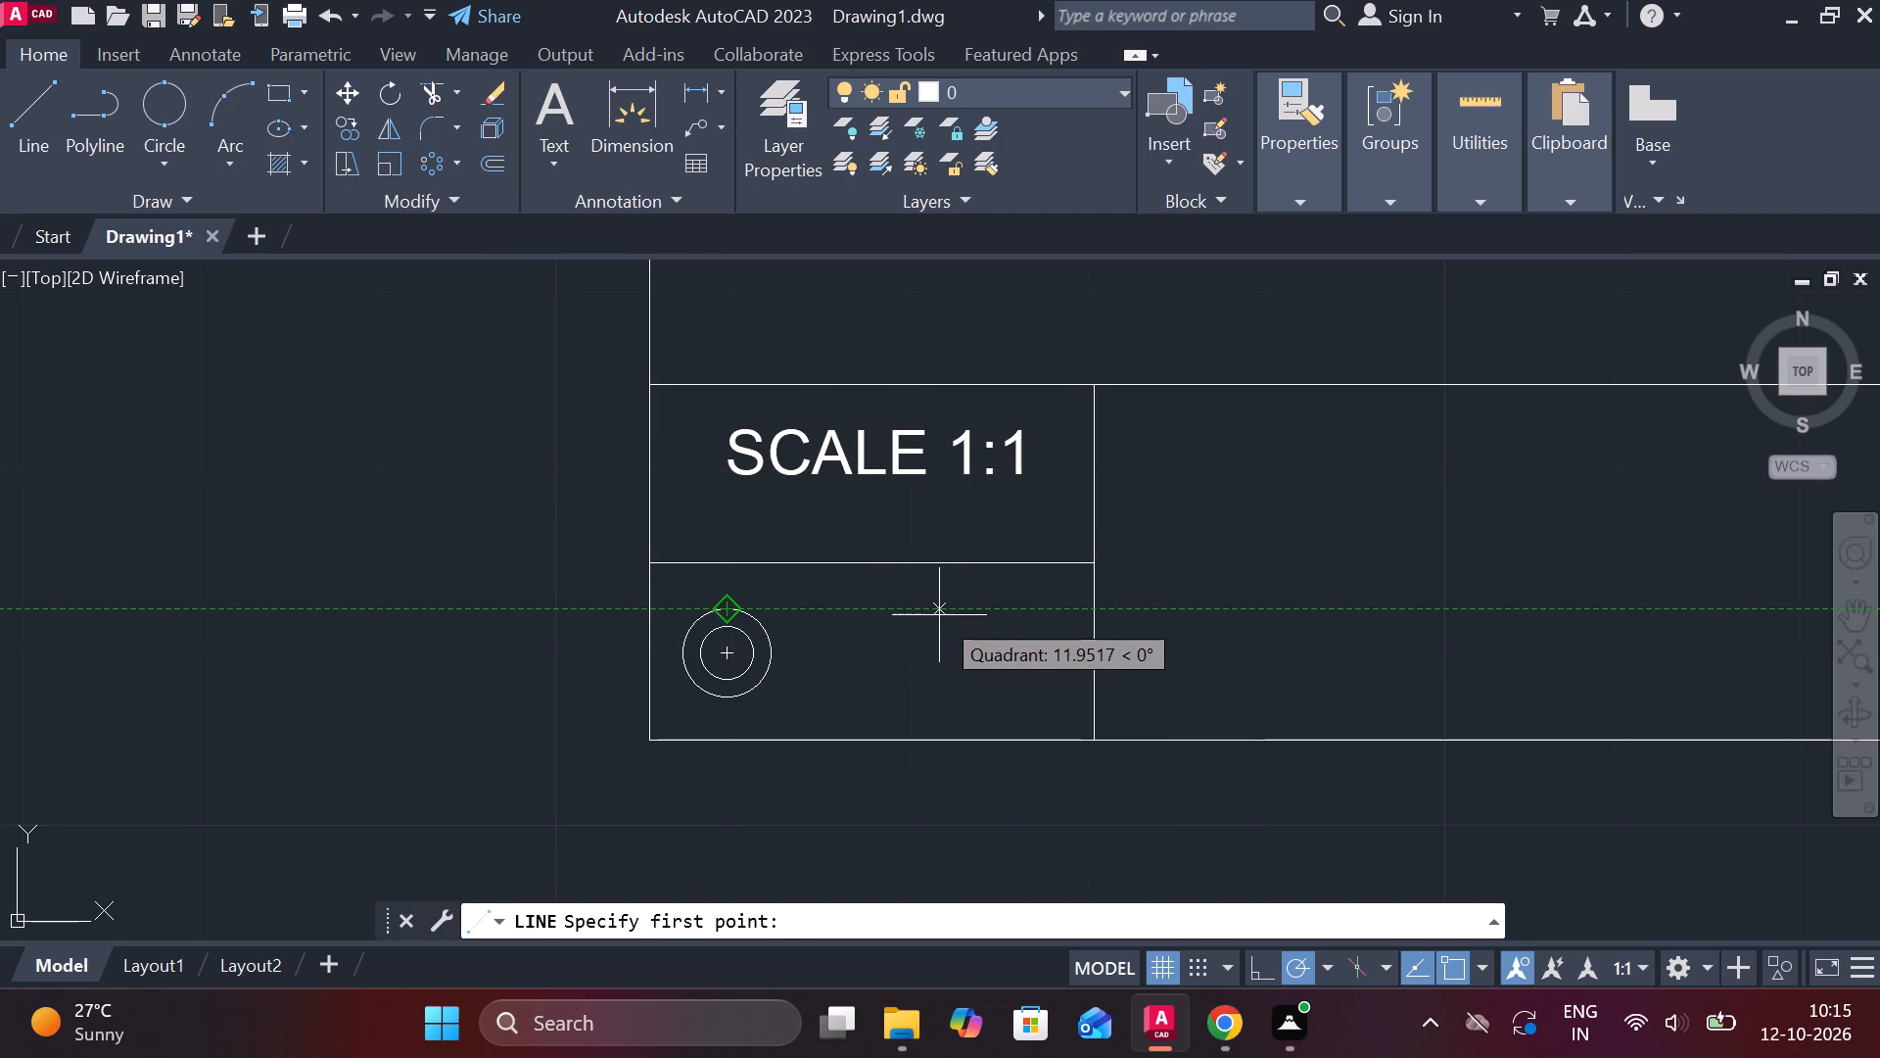
{"action": "left_click", "coordinate": [939, 615]}
{"action": "scroll", "coordinate": [871, 716], "scroll_direction": "up", "scroll_amount": 1}
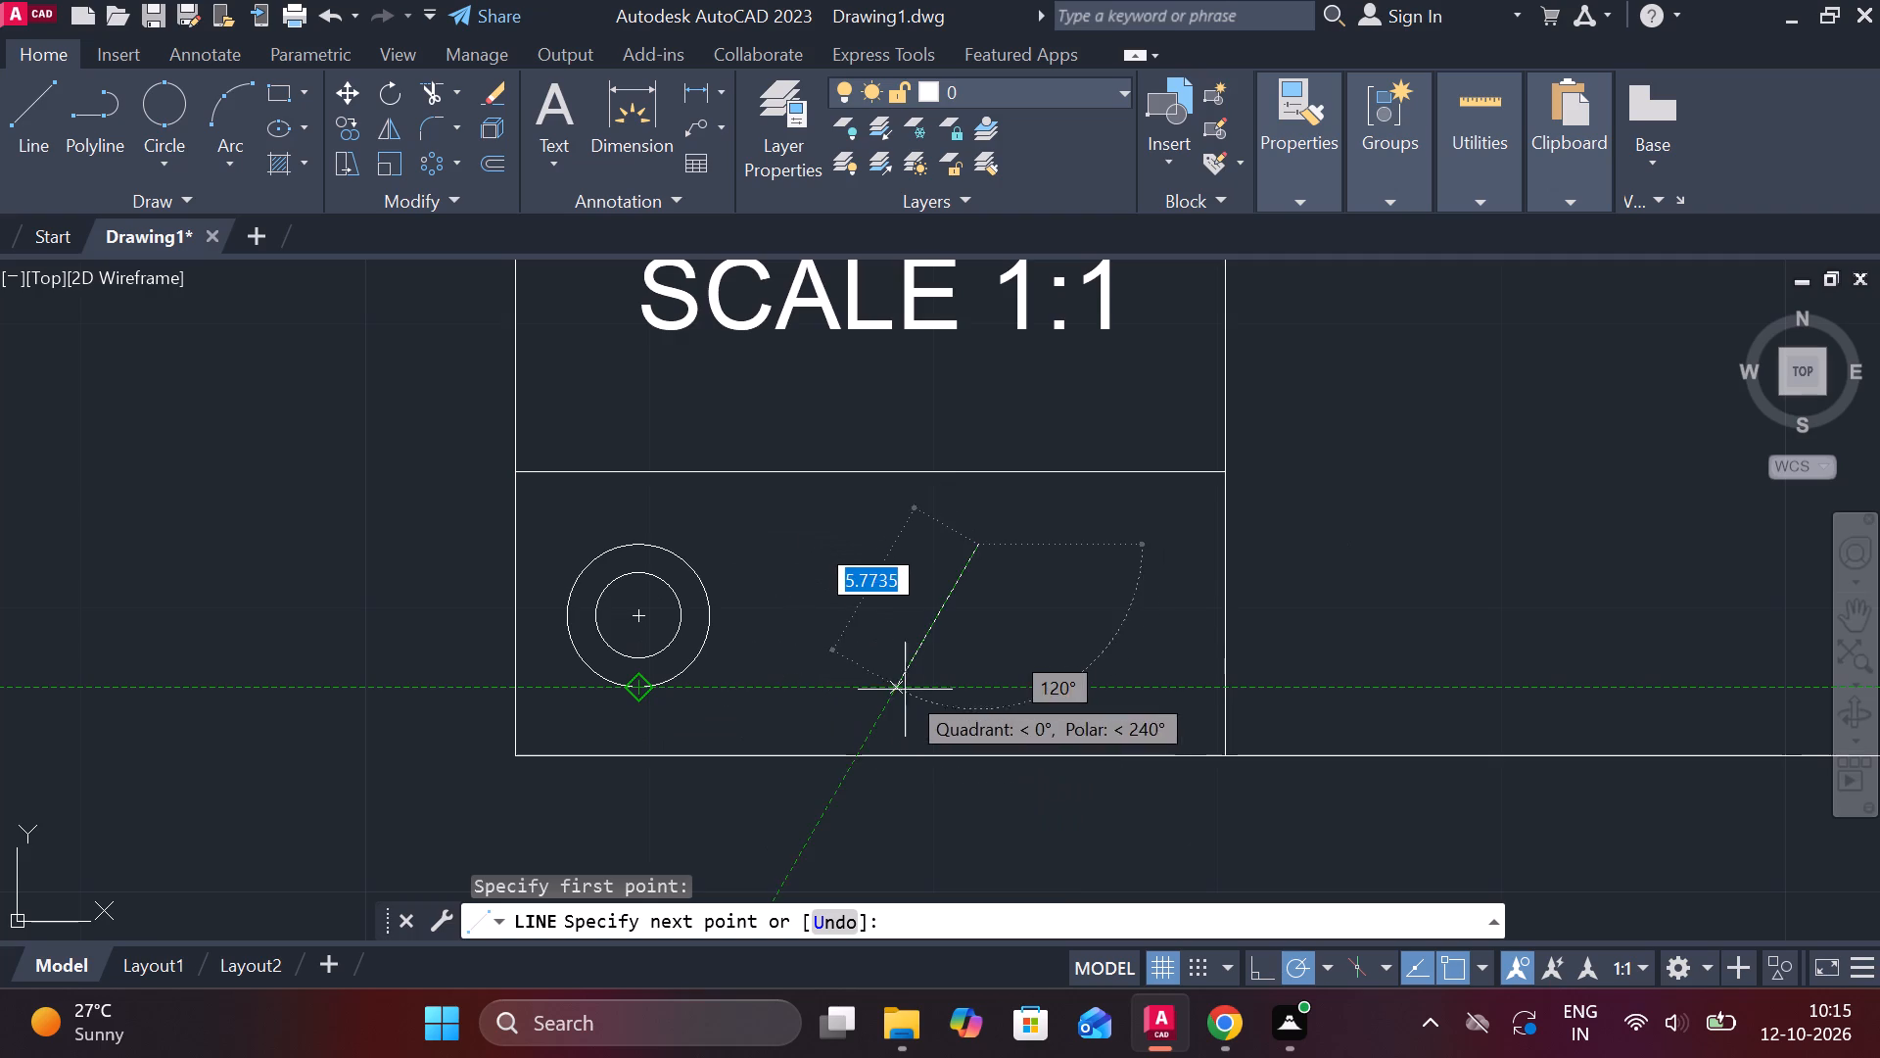
{"action": "left_click", "coordinate": [968, 688]}
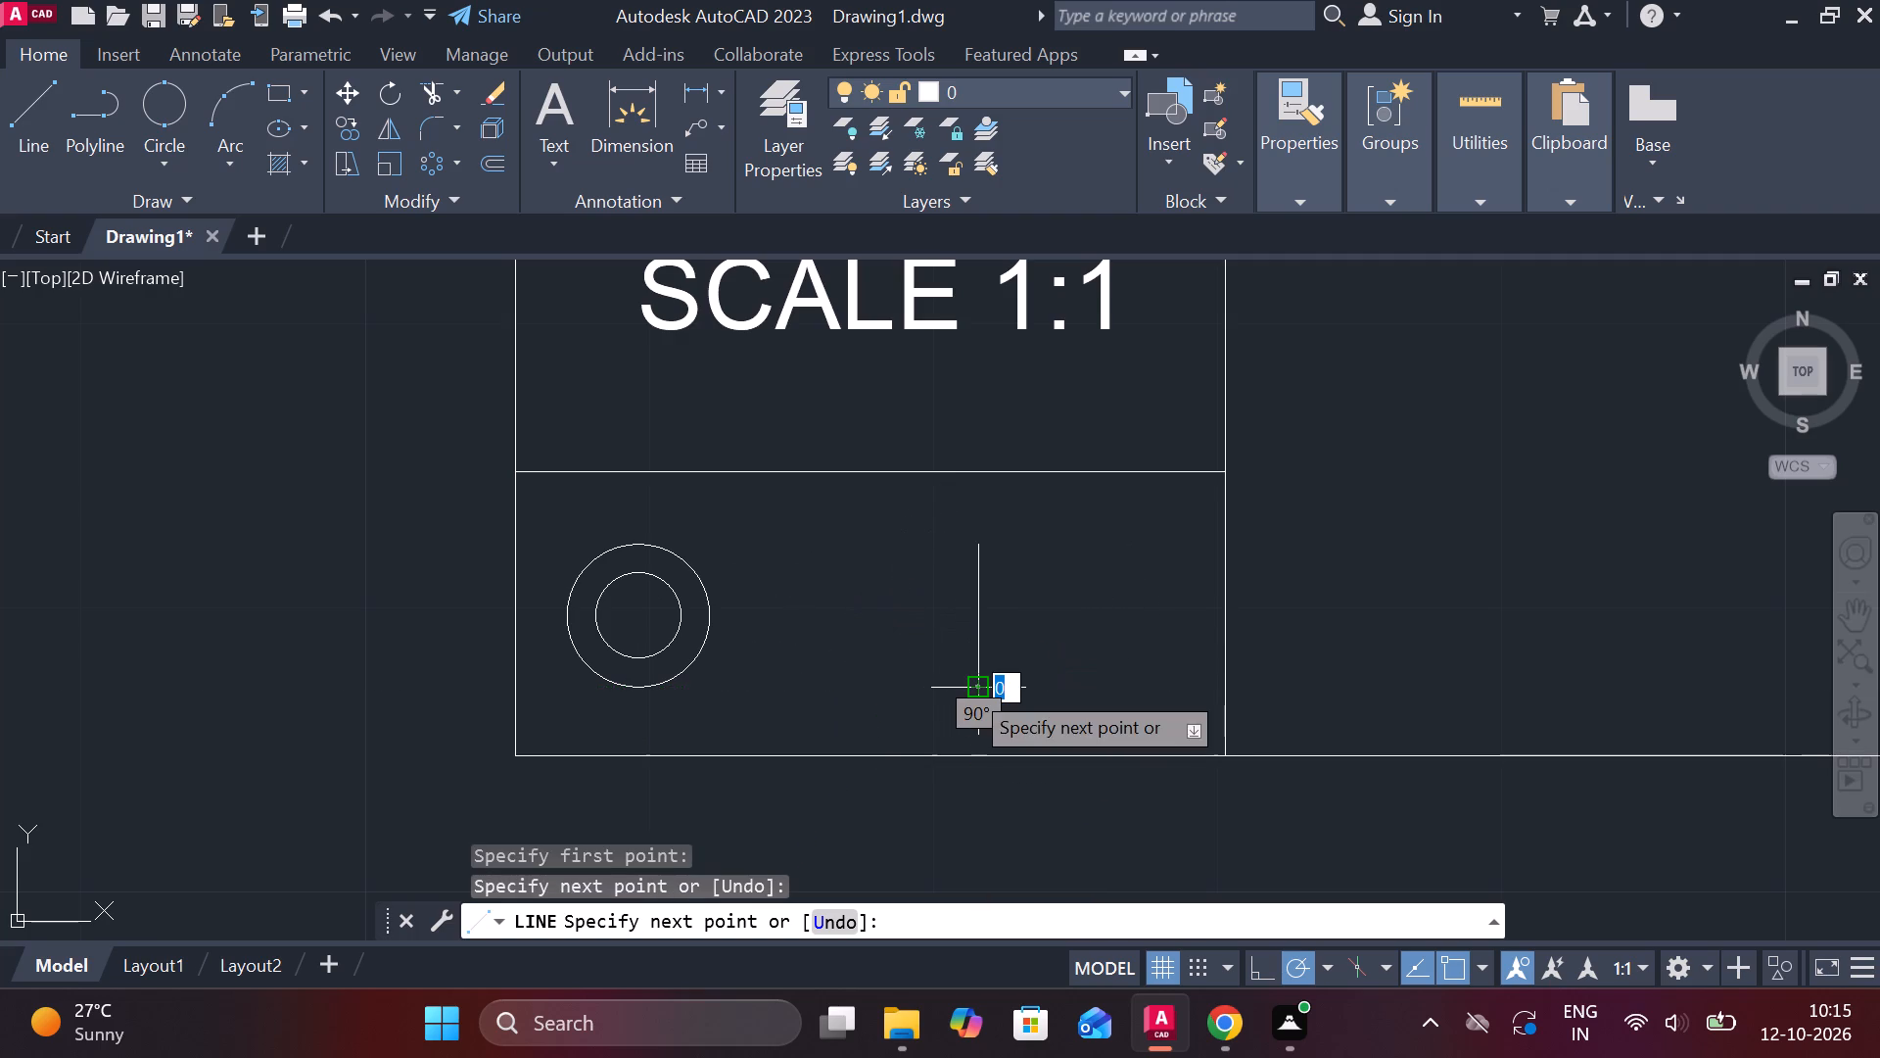
{"action": "key", "text": "Escape"}
{"action": "key", "text": "space"}
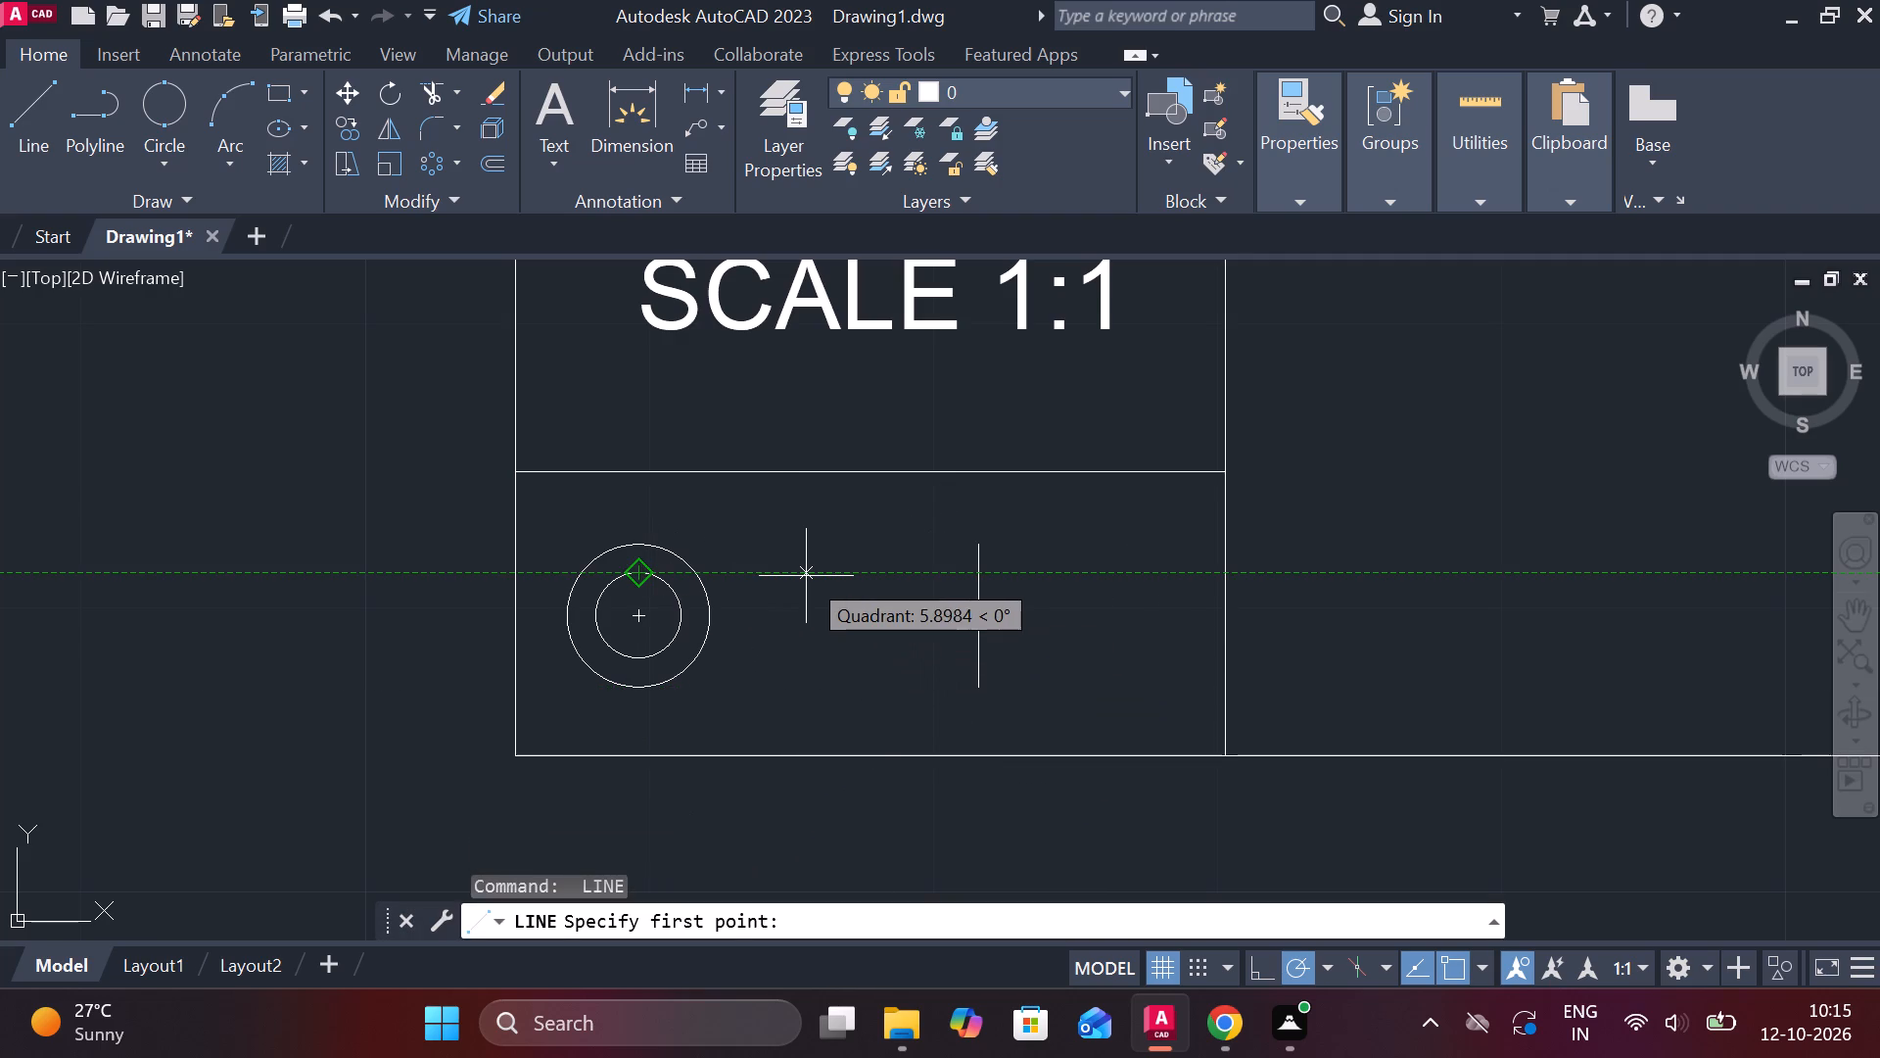
{"action": "left_click", "coordinate": [802, 576]}
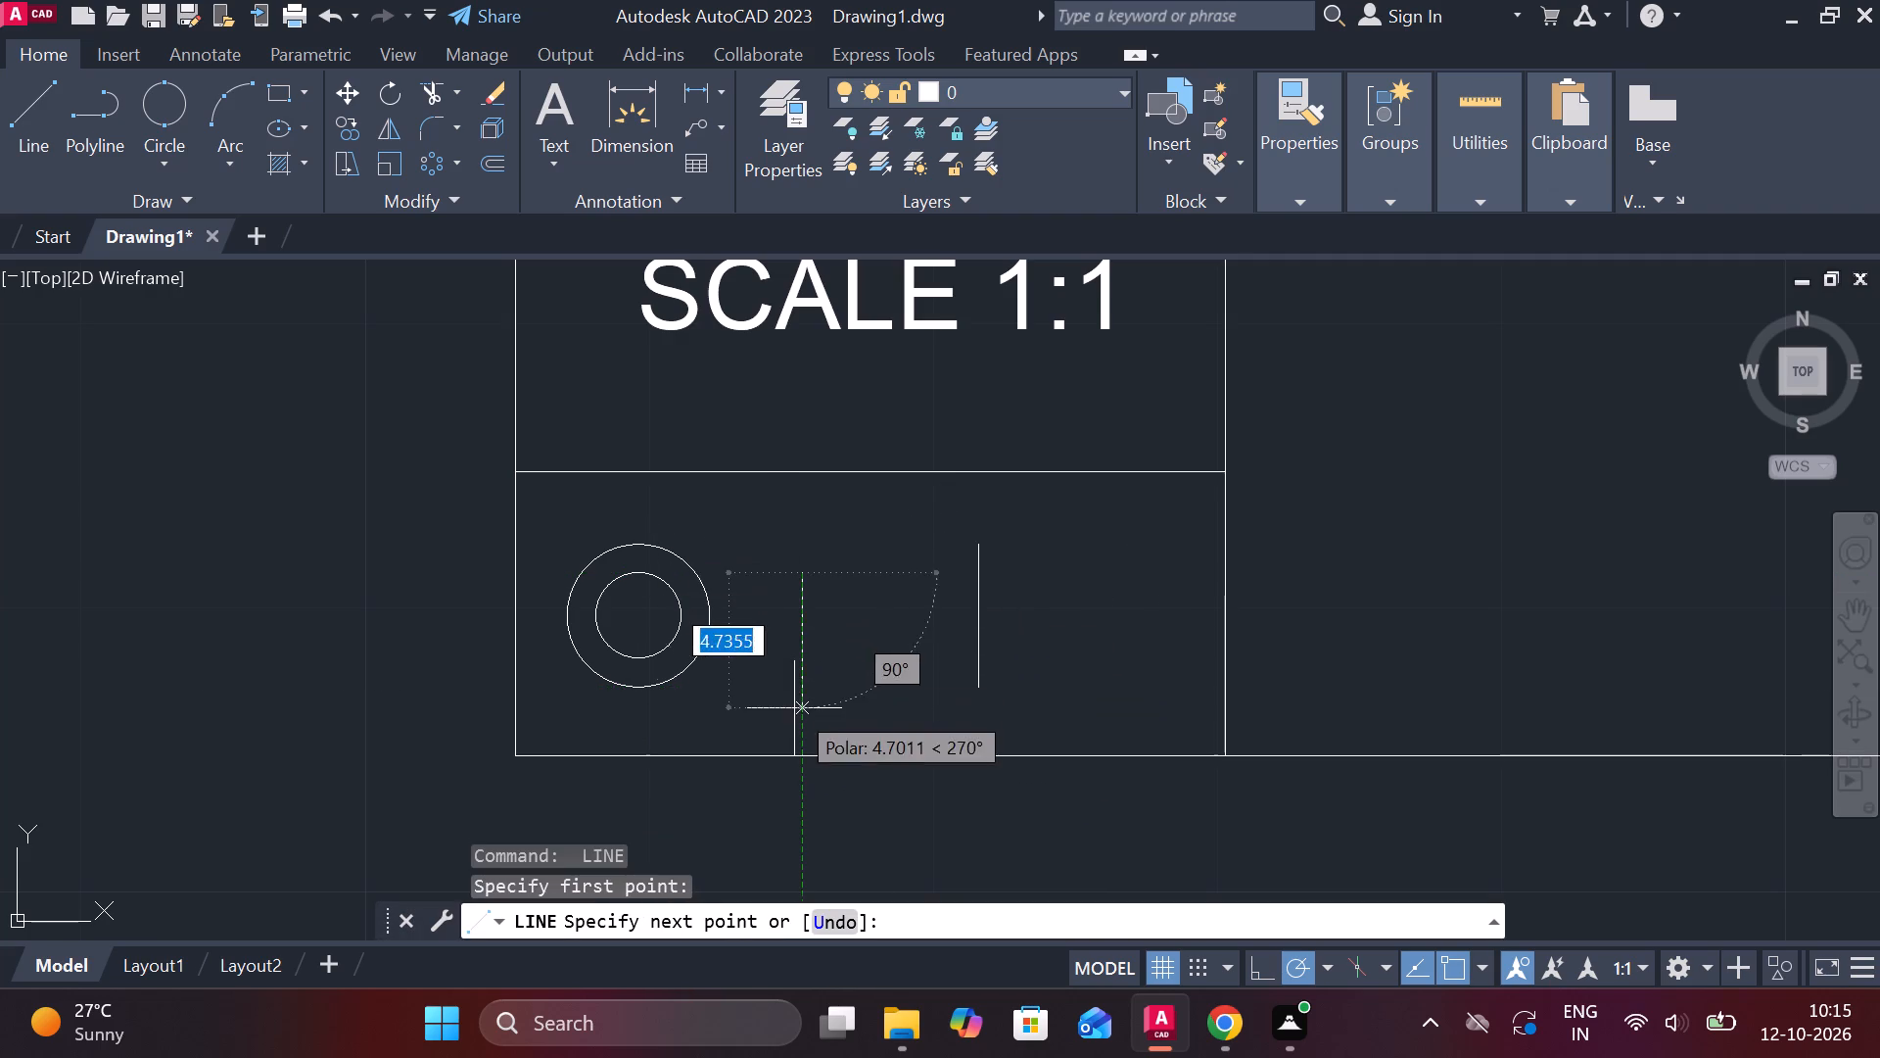
{"action": "left_click", "coordinate": [781, 670]}
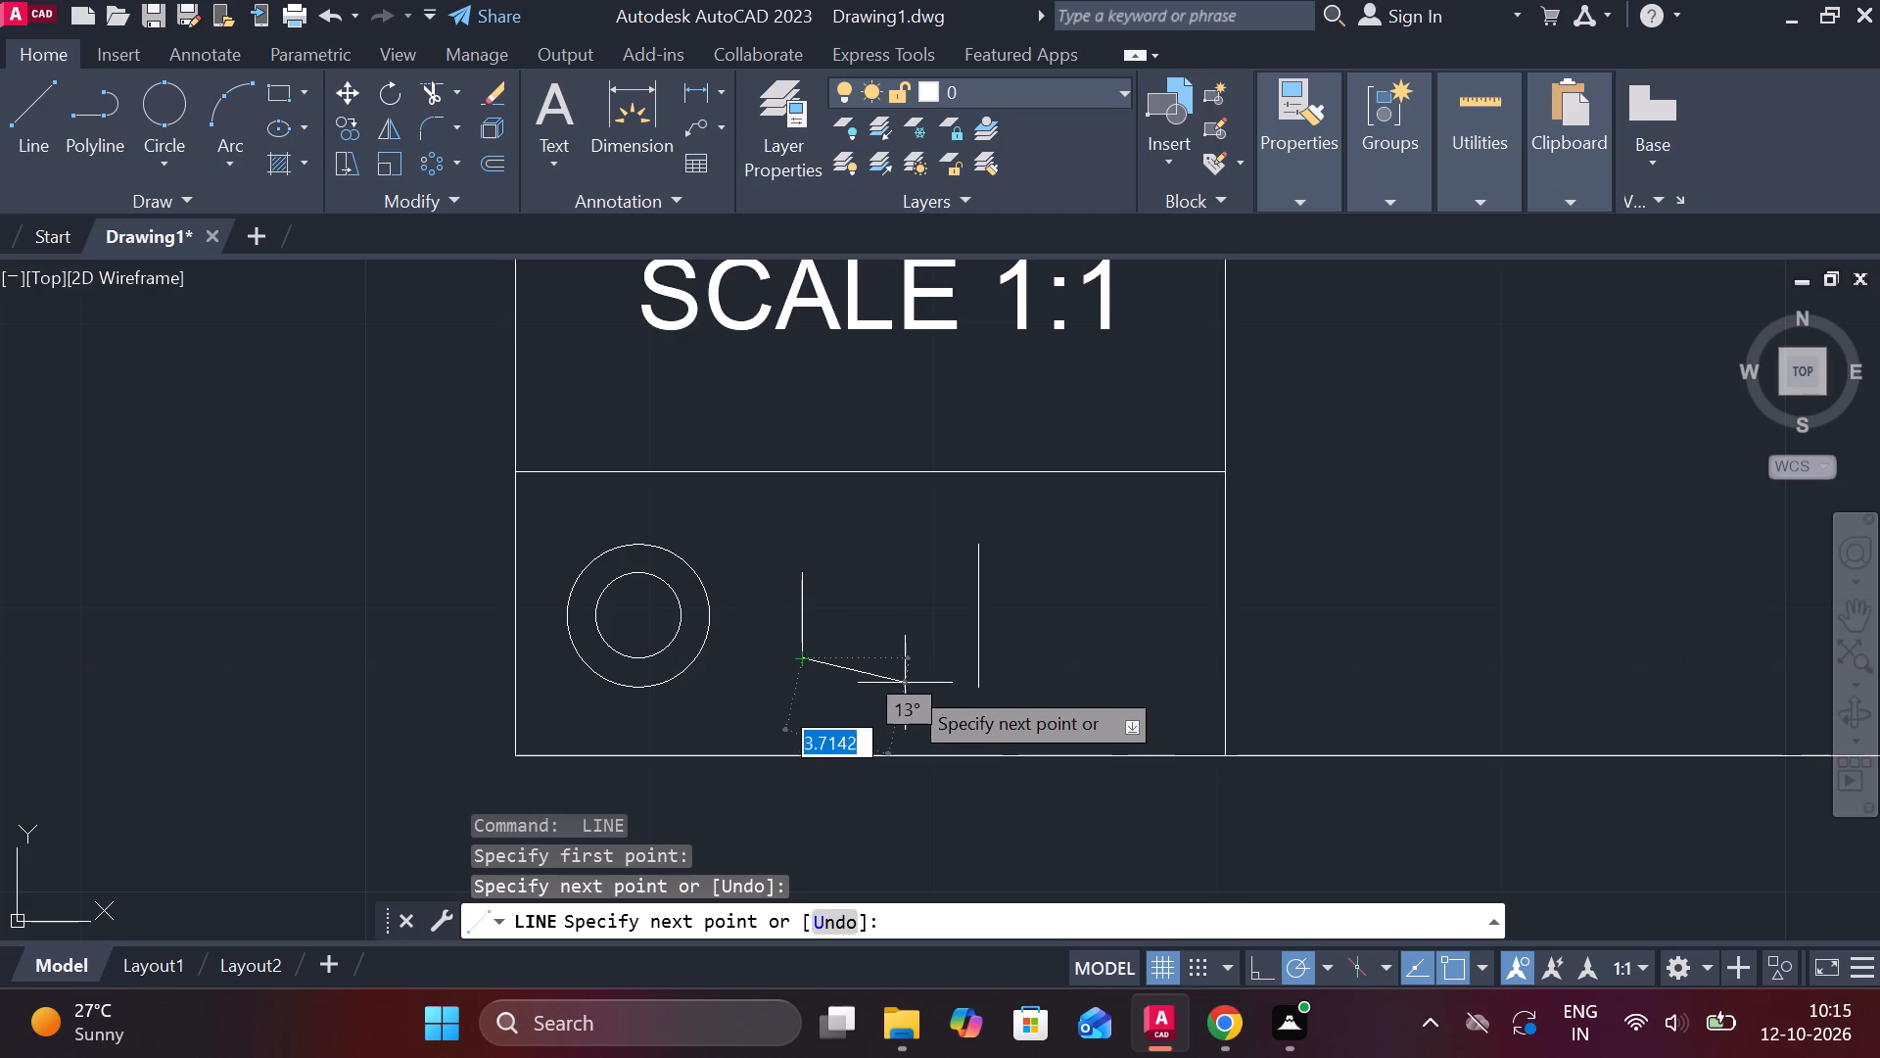
{"action": "left_click", "coordinate": [975, 692]}
{"action": "key", "text": "Escape"}
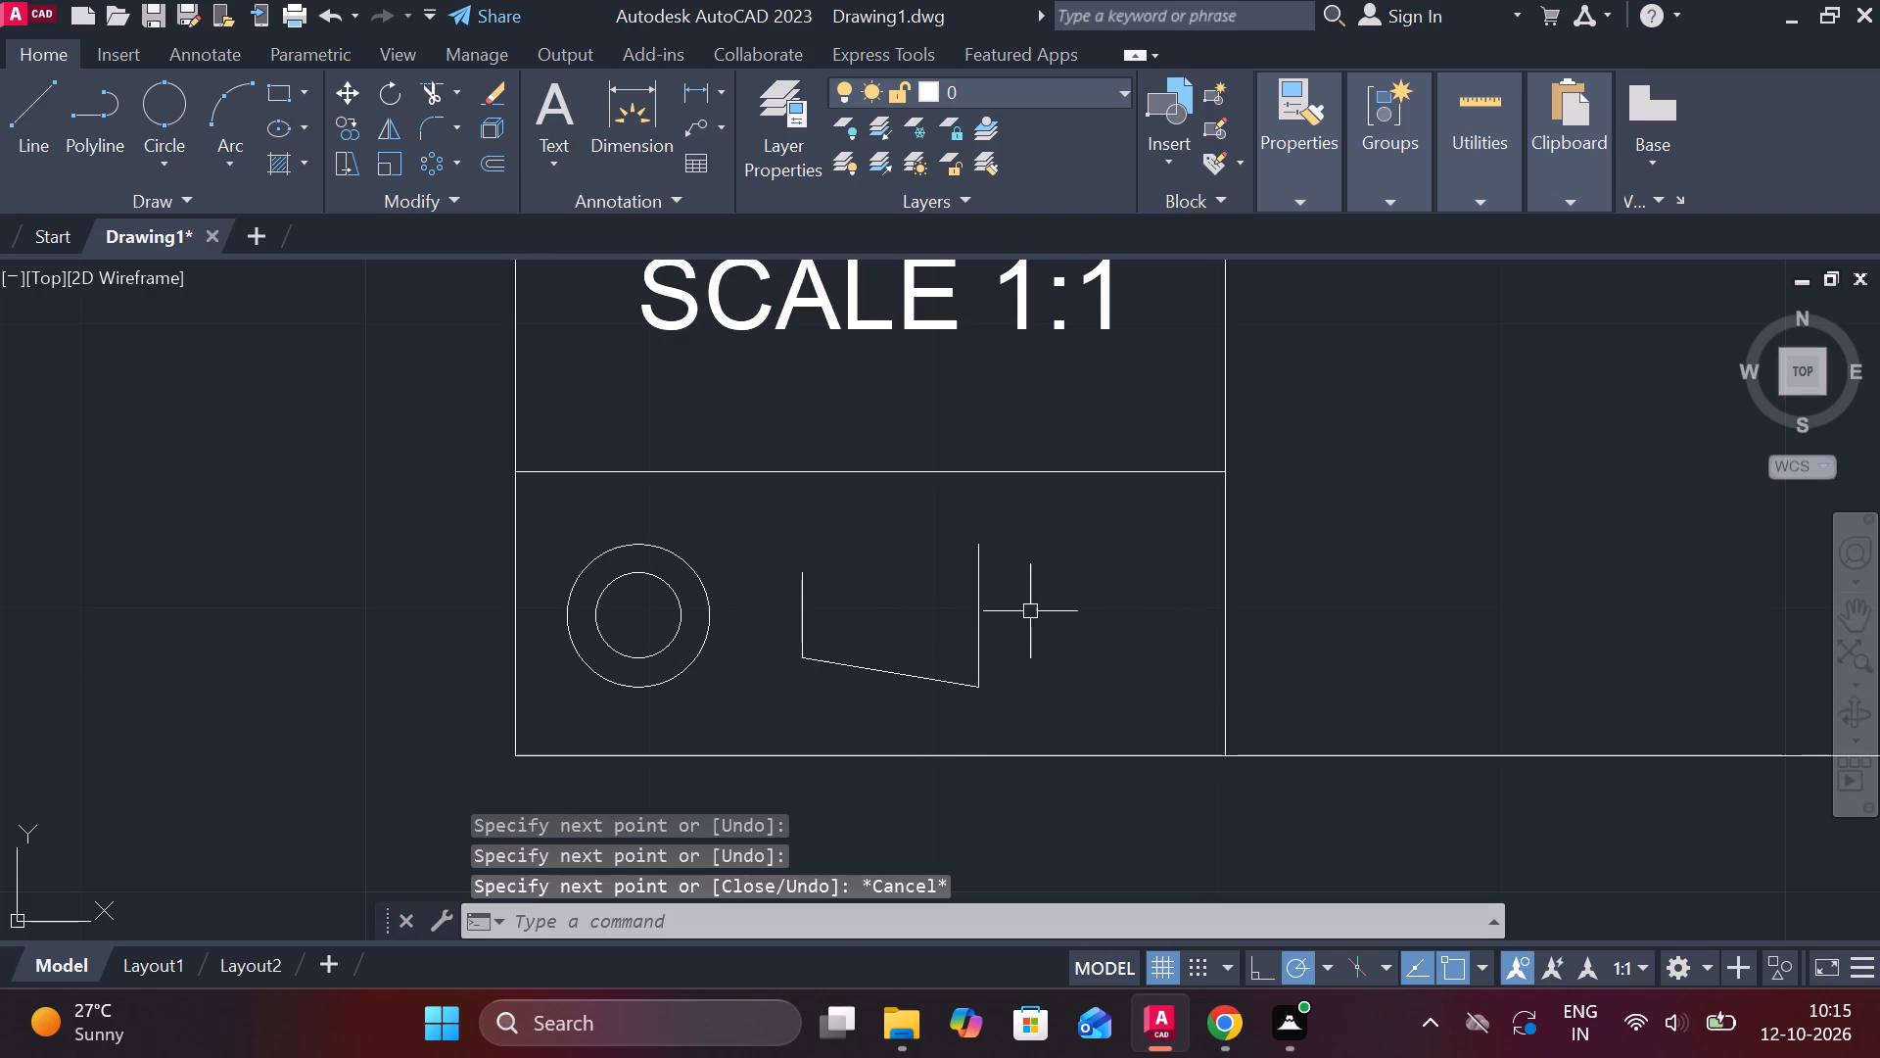
{"action": "key", "text": "space"}
{"action": "left_click", "coordinate": [804, 579]}
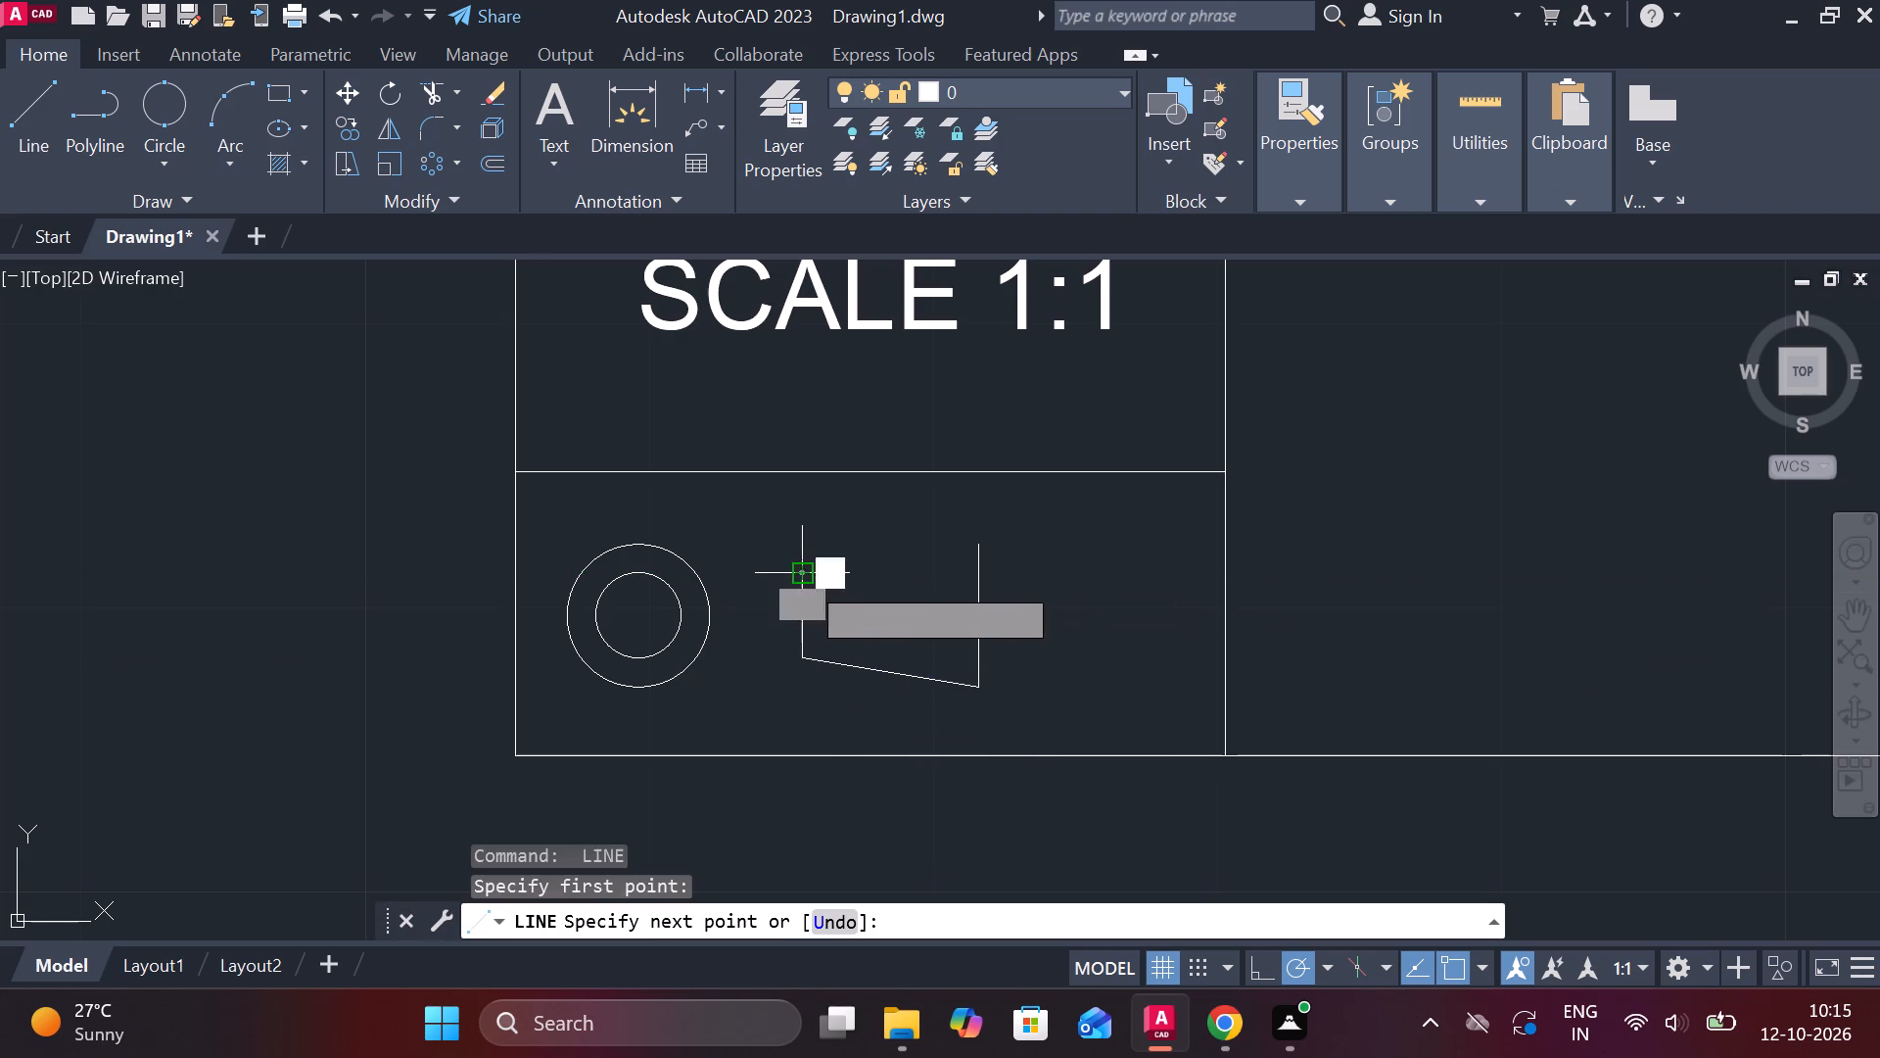
{"action": "left_click", "coordinate": [967, 547]}
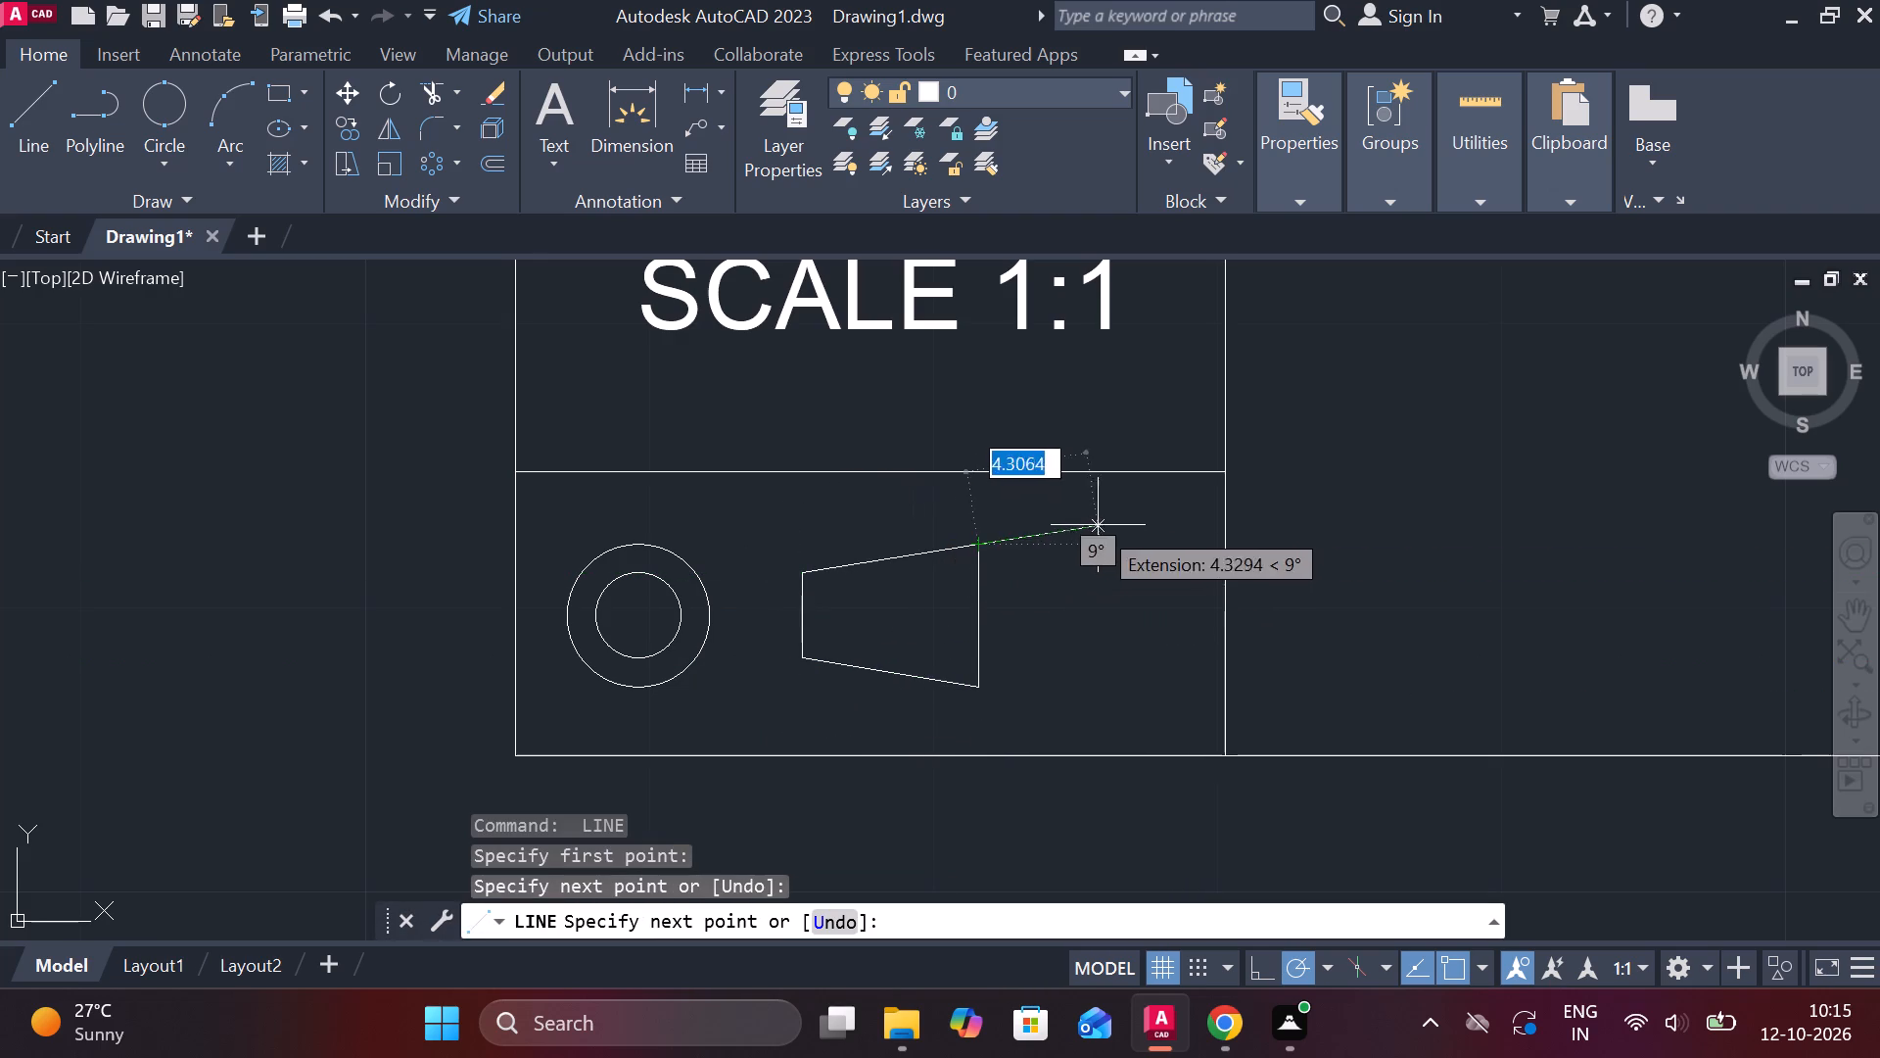
{"action": "key", "text": "Escape"}
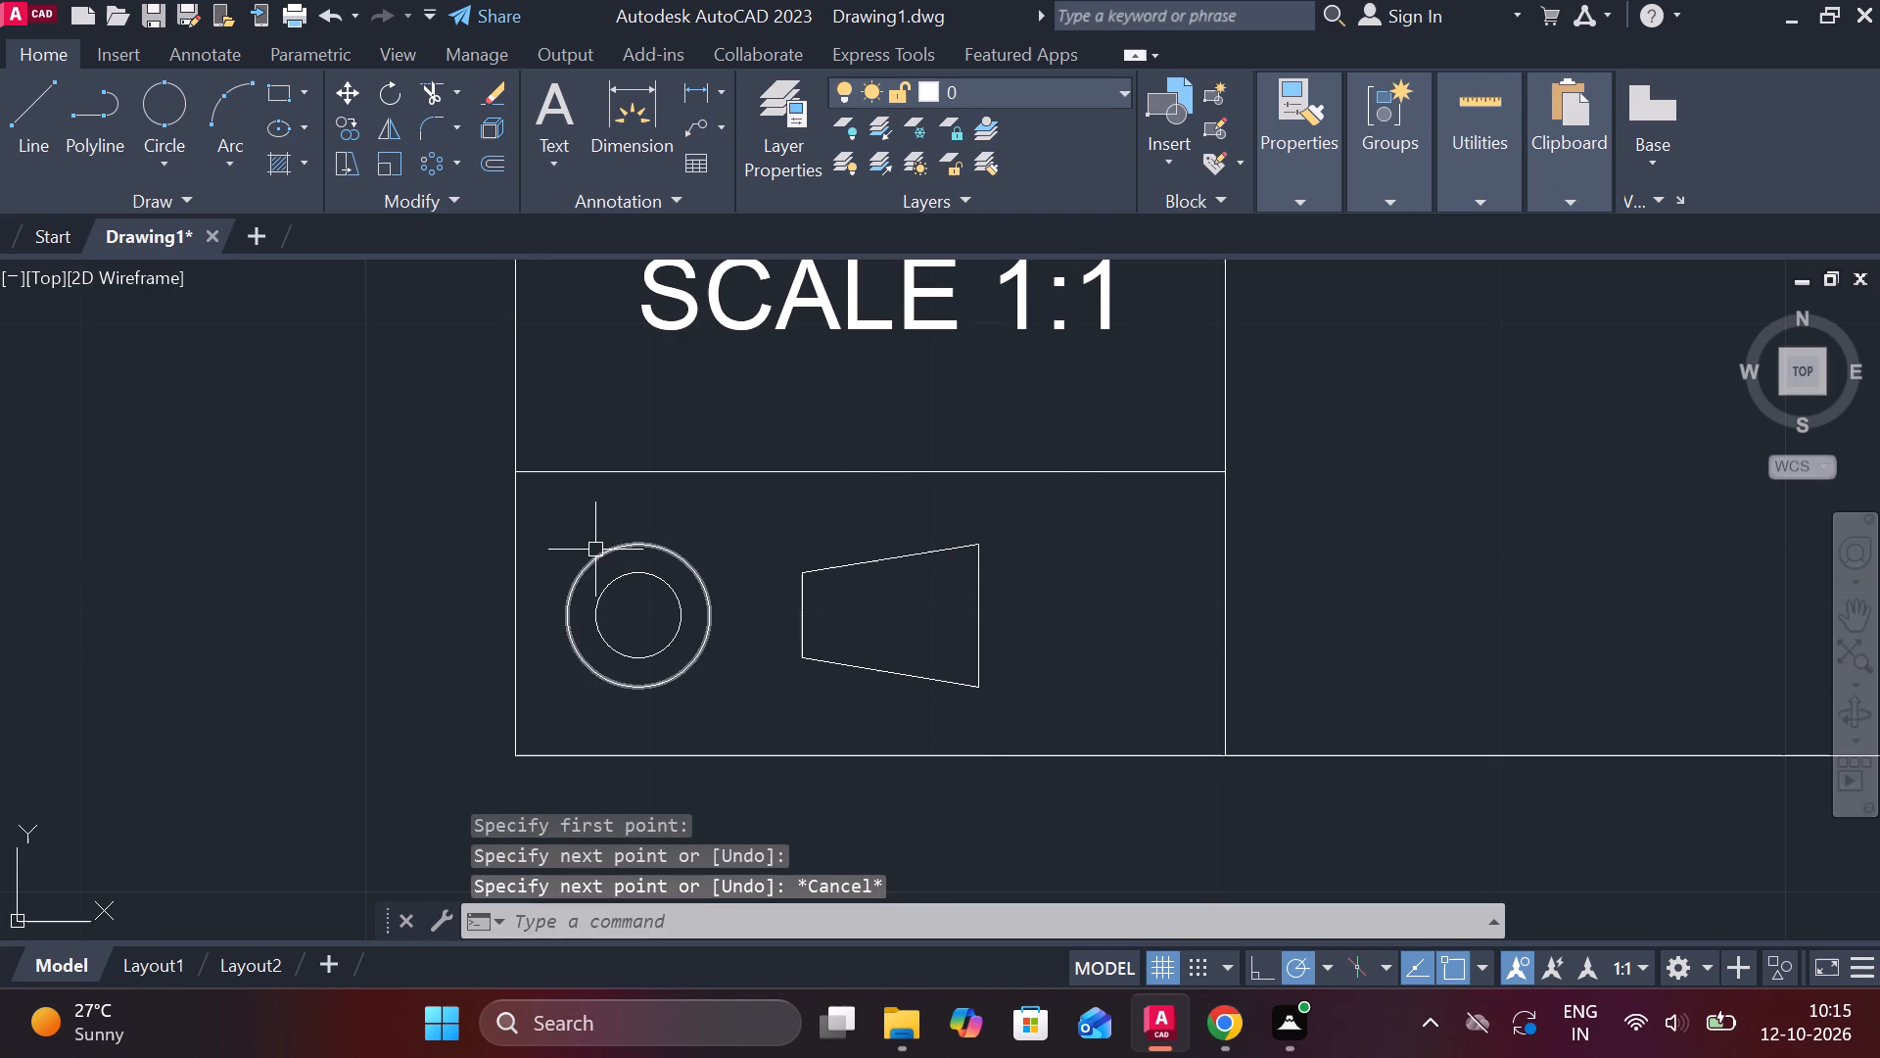
Move both circles horizontally about 2.5 units towards the trapezoid, using their common centre as base point.
{"action": "left_click", "coordinate": [556, 517]}
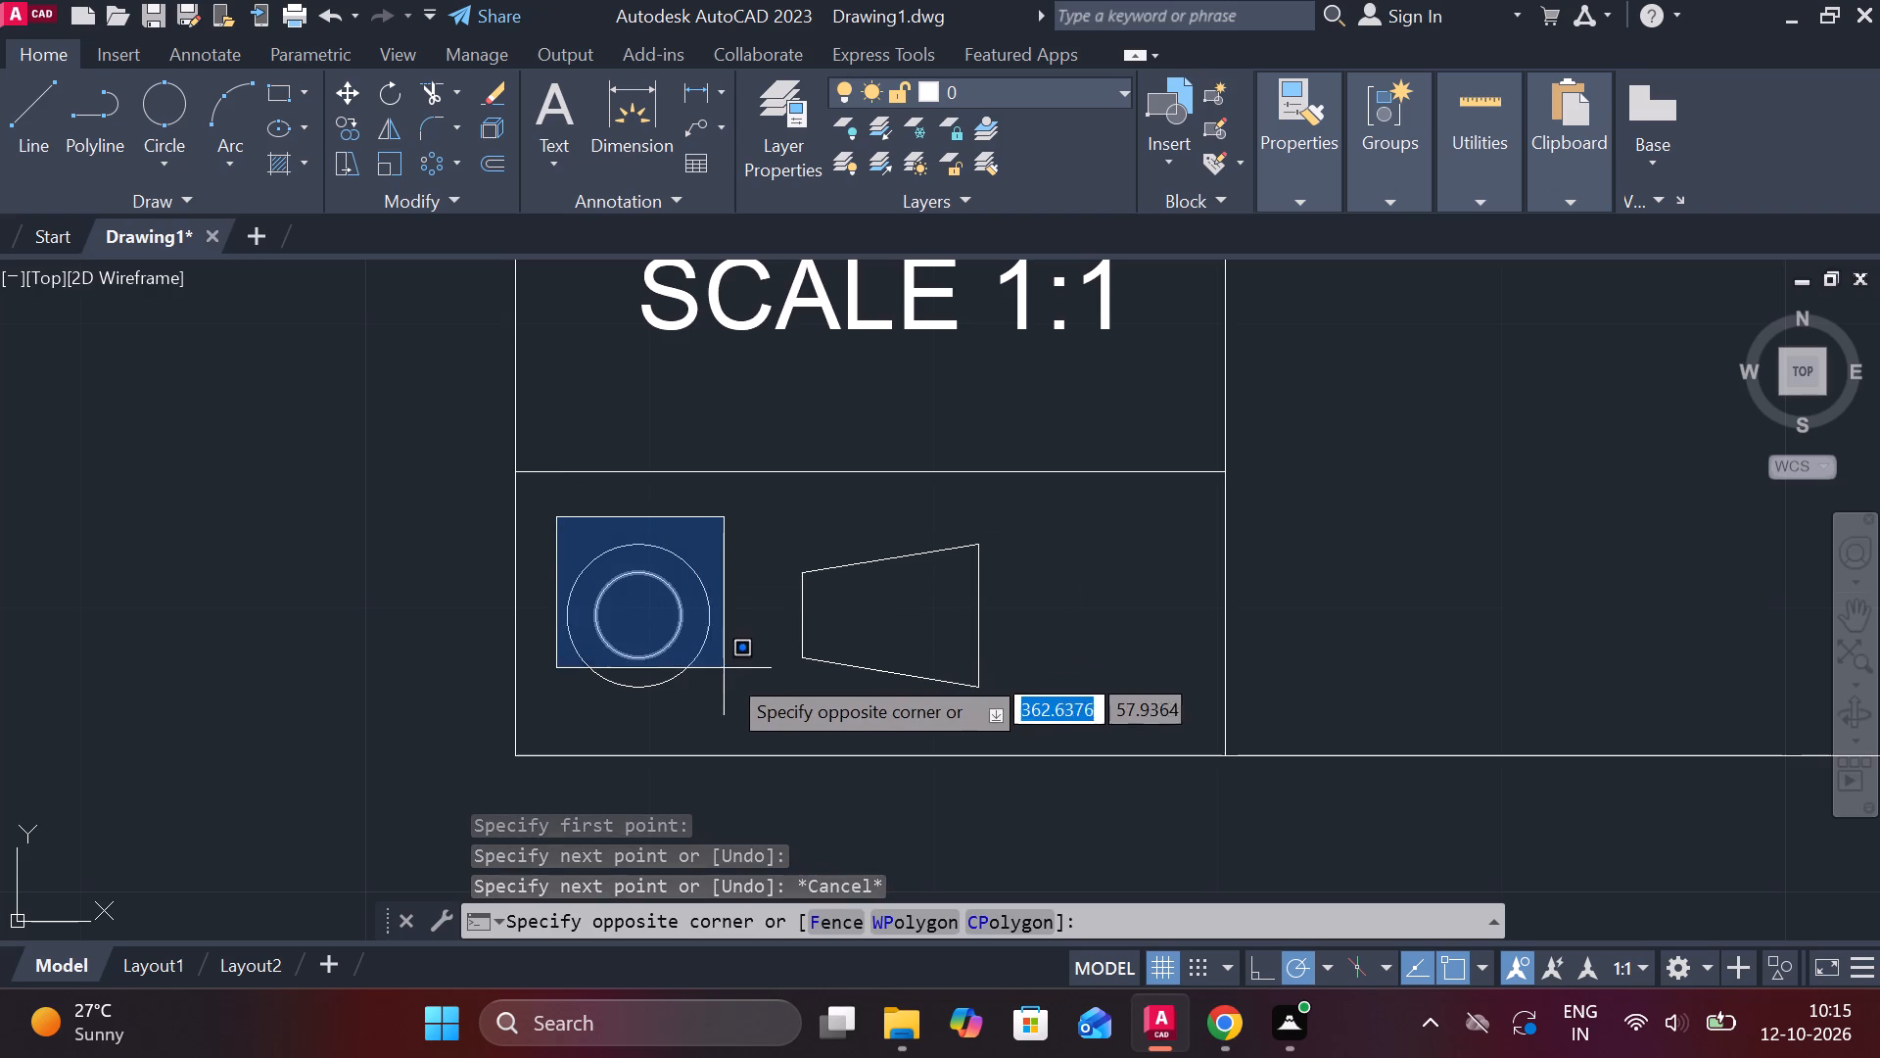
{"action": "left_click", "coordinate": [738, 698]}
{"action": "type", "text": "M"}
{"action": "key", "text": "space"}
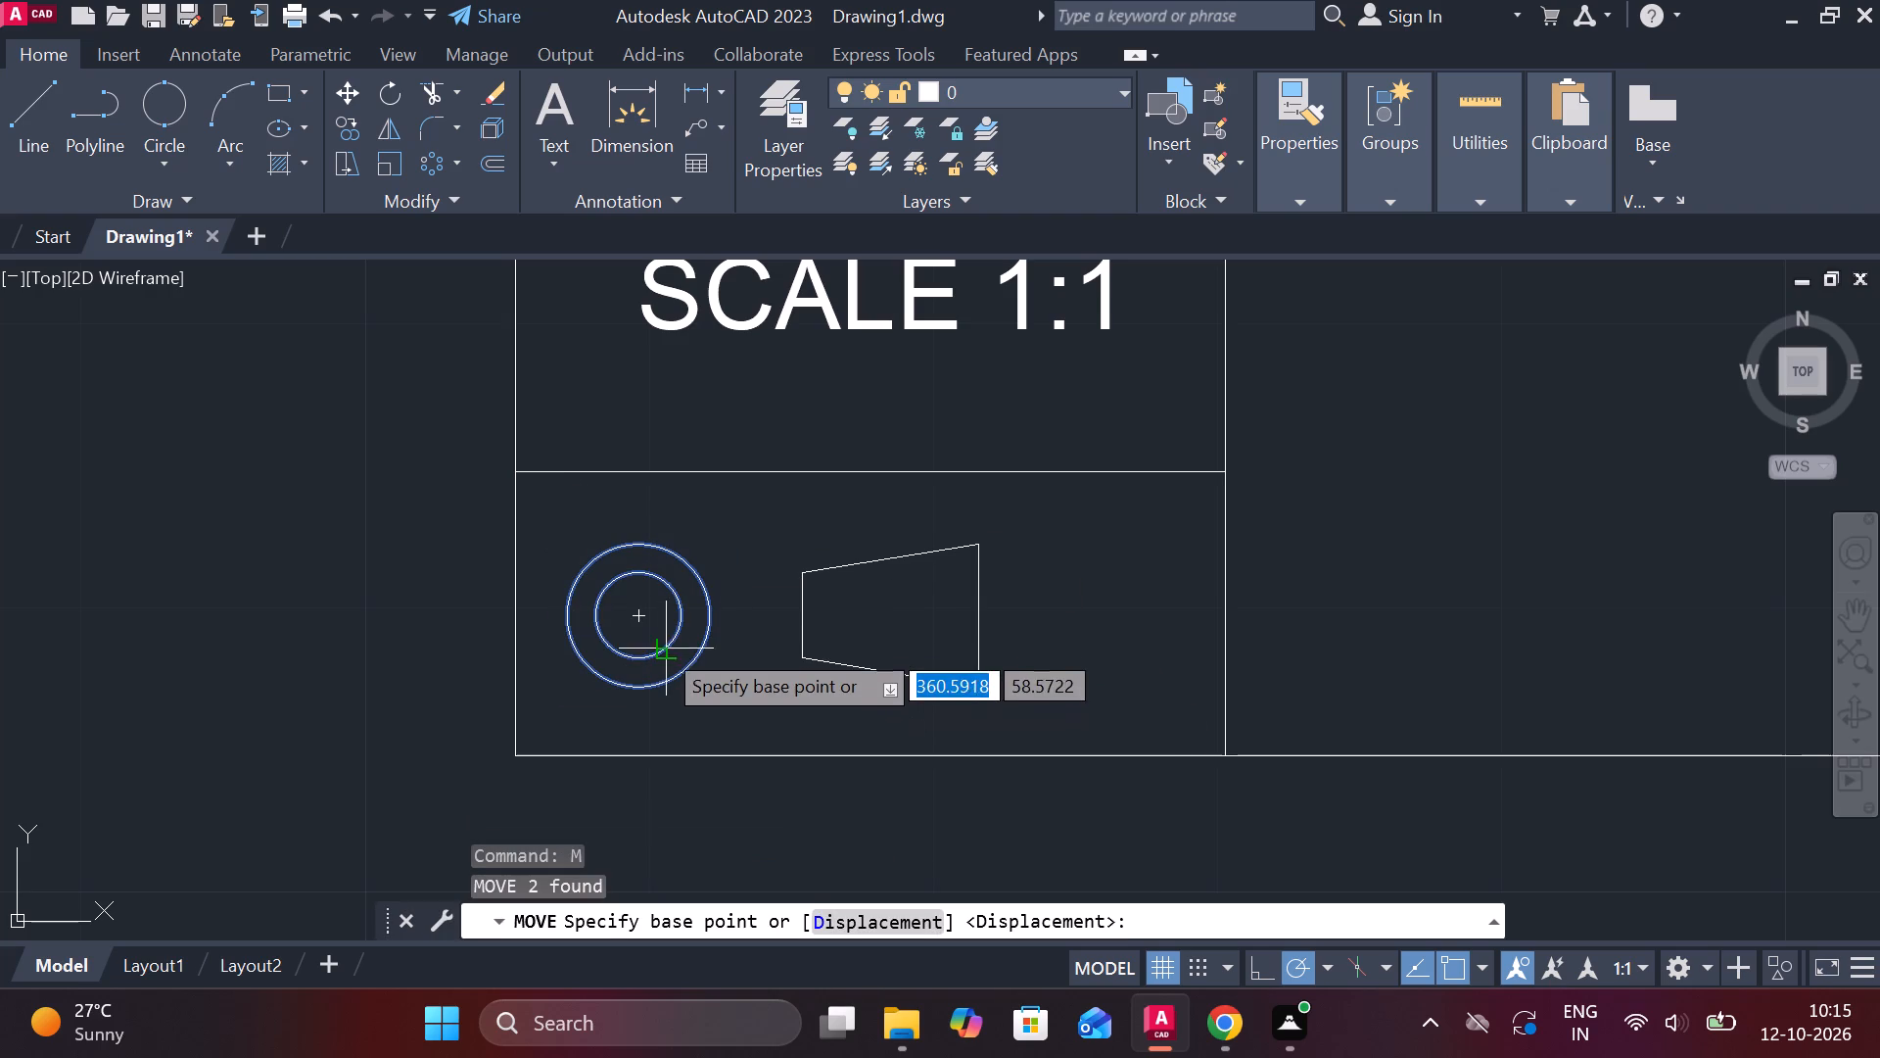
{"action": "left_click", "coordinate": [643, 613]}
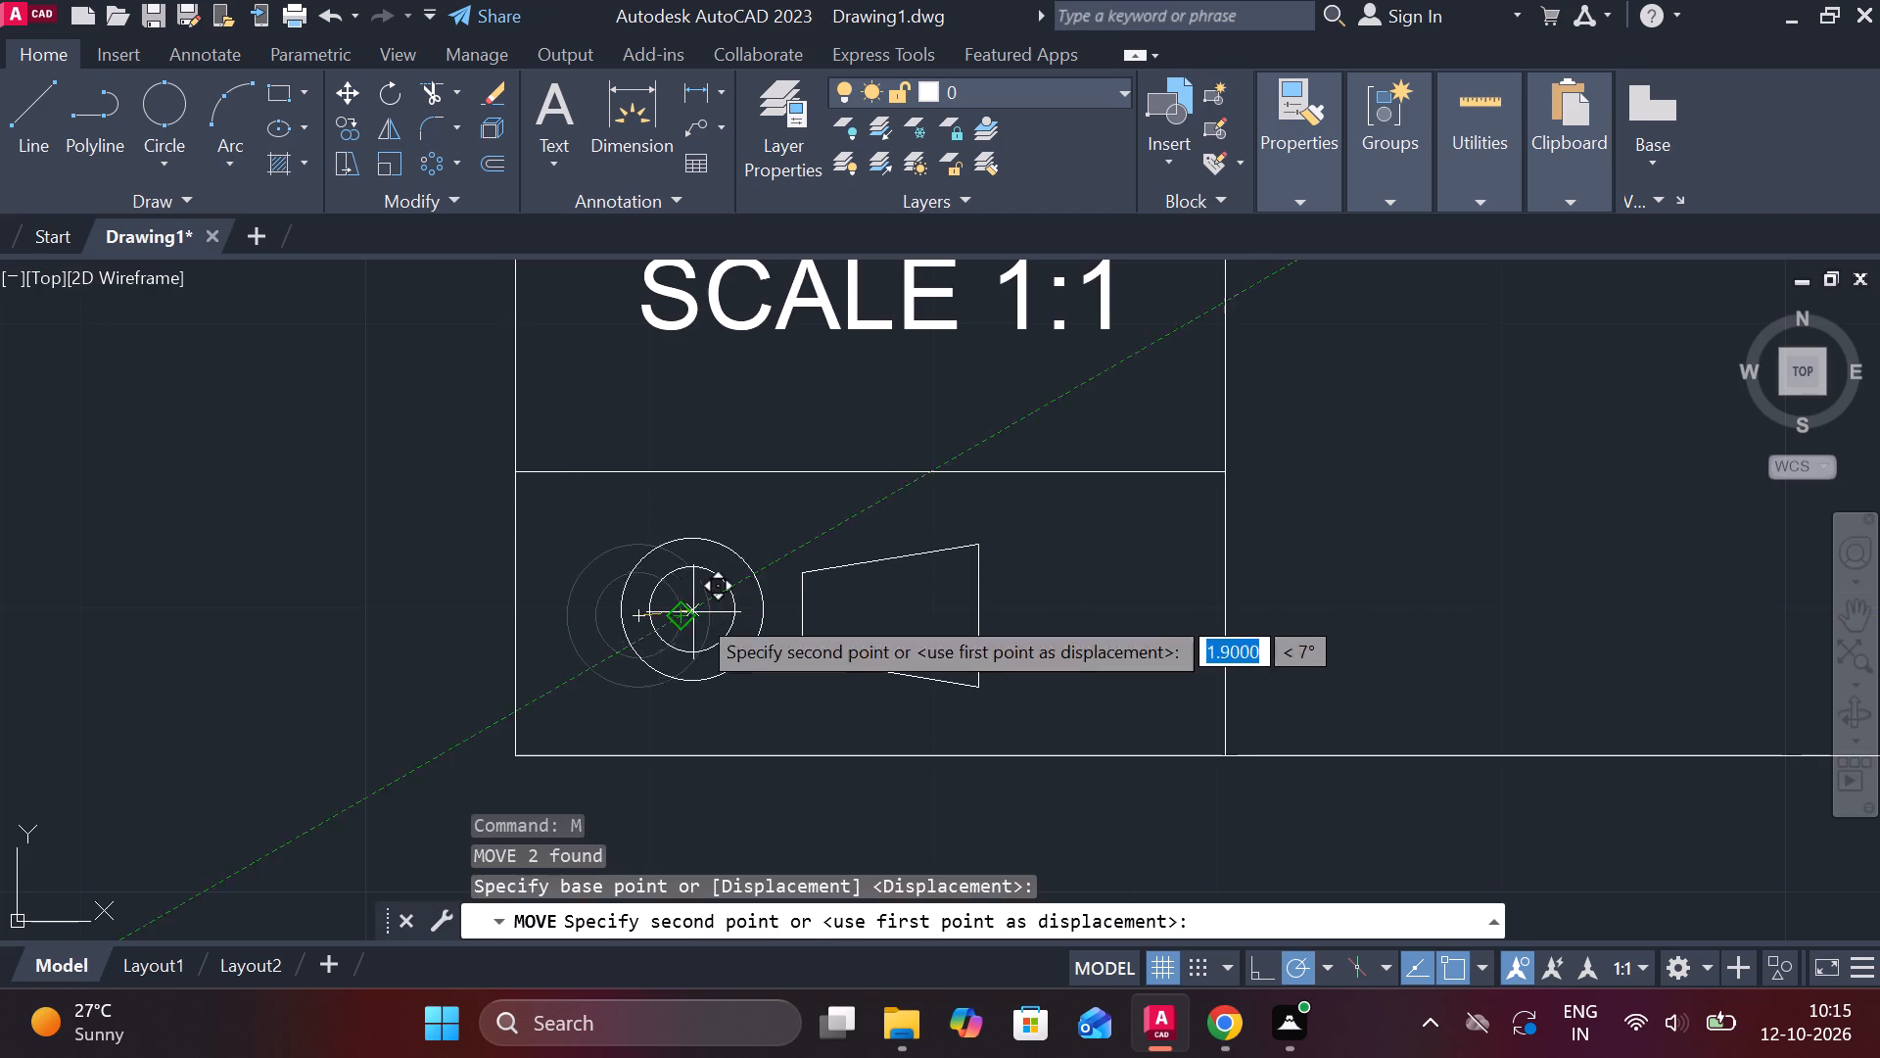
{"action": "left_click", "coordinate": [714, 614]}
{"action": "key", "text": "Escape"}
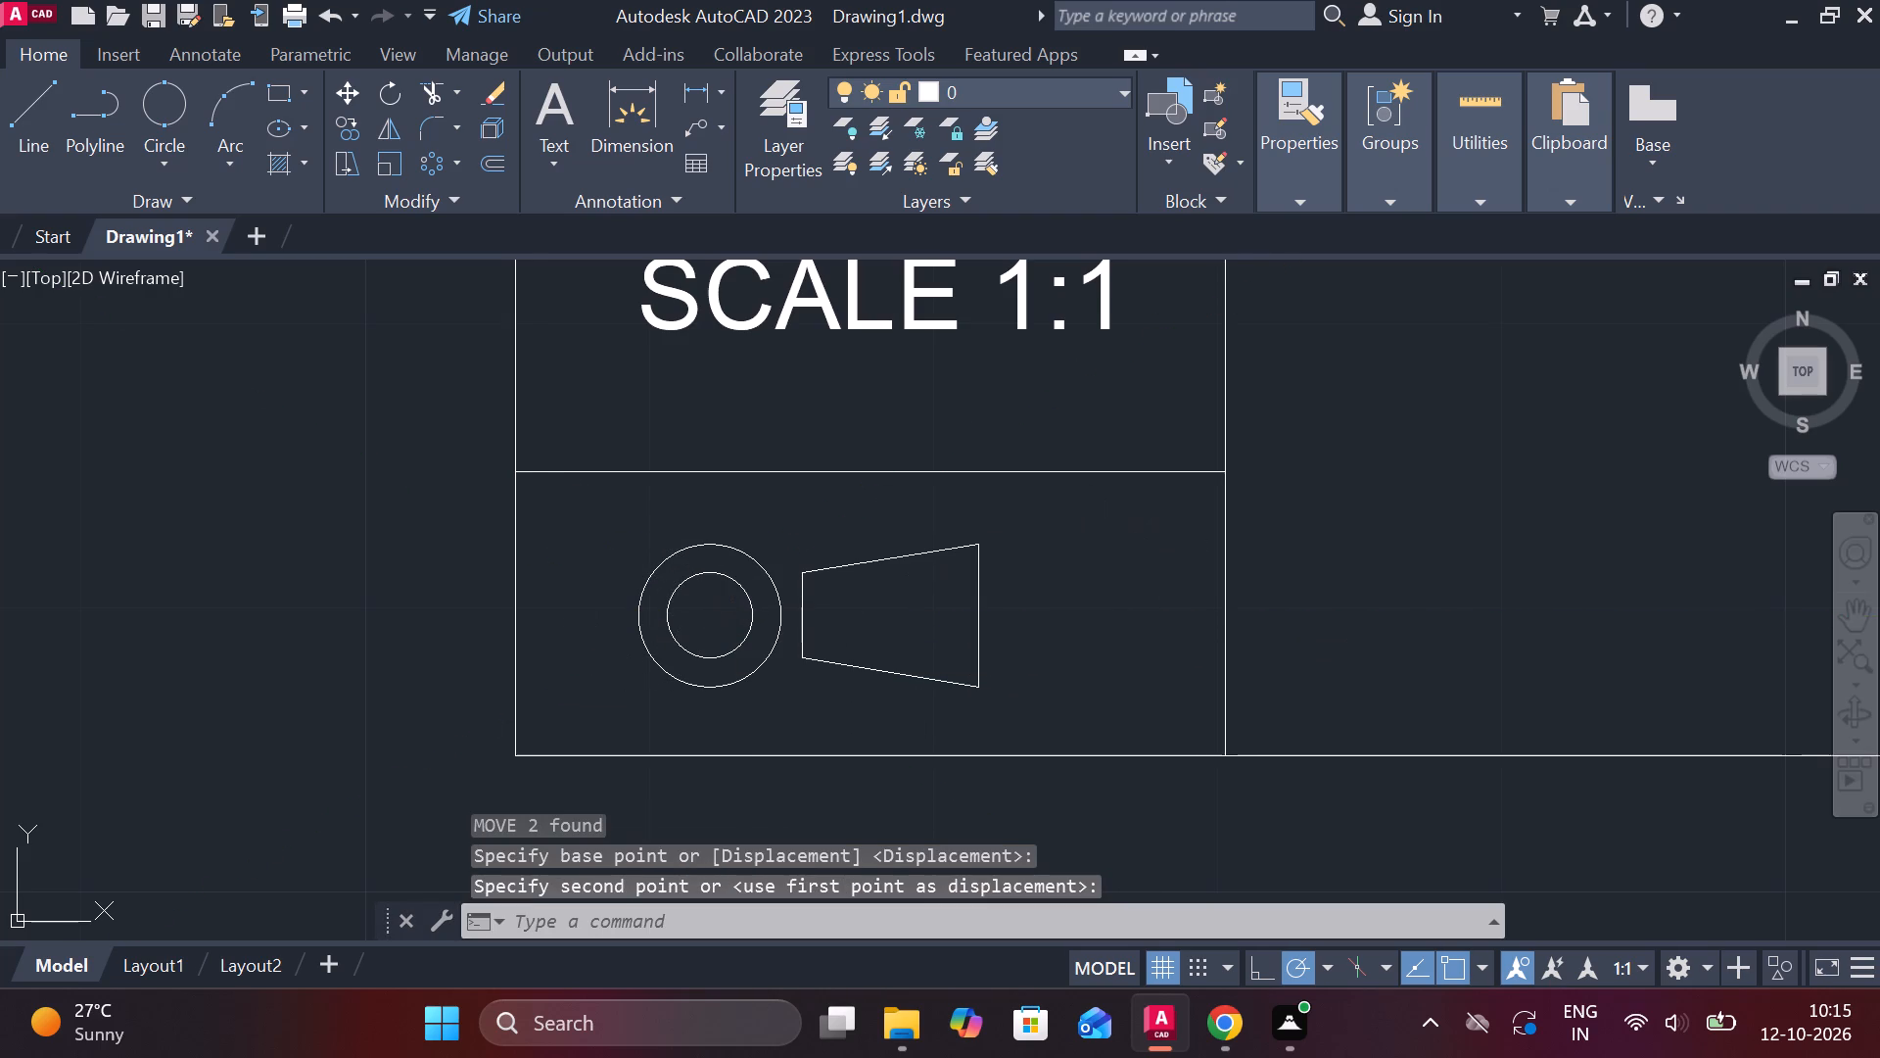
Draw a horizontal centre line through the circles' centre and the trapezoid, extending beyond both shapes.
{"action": "key", "text": "l"}
{"action": "key", "text": "Return"}
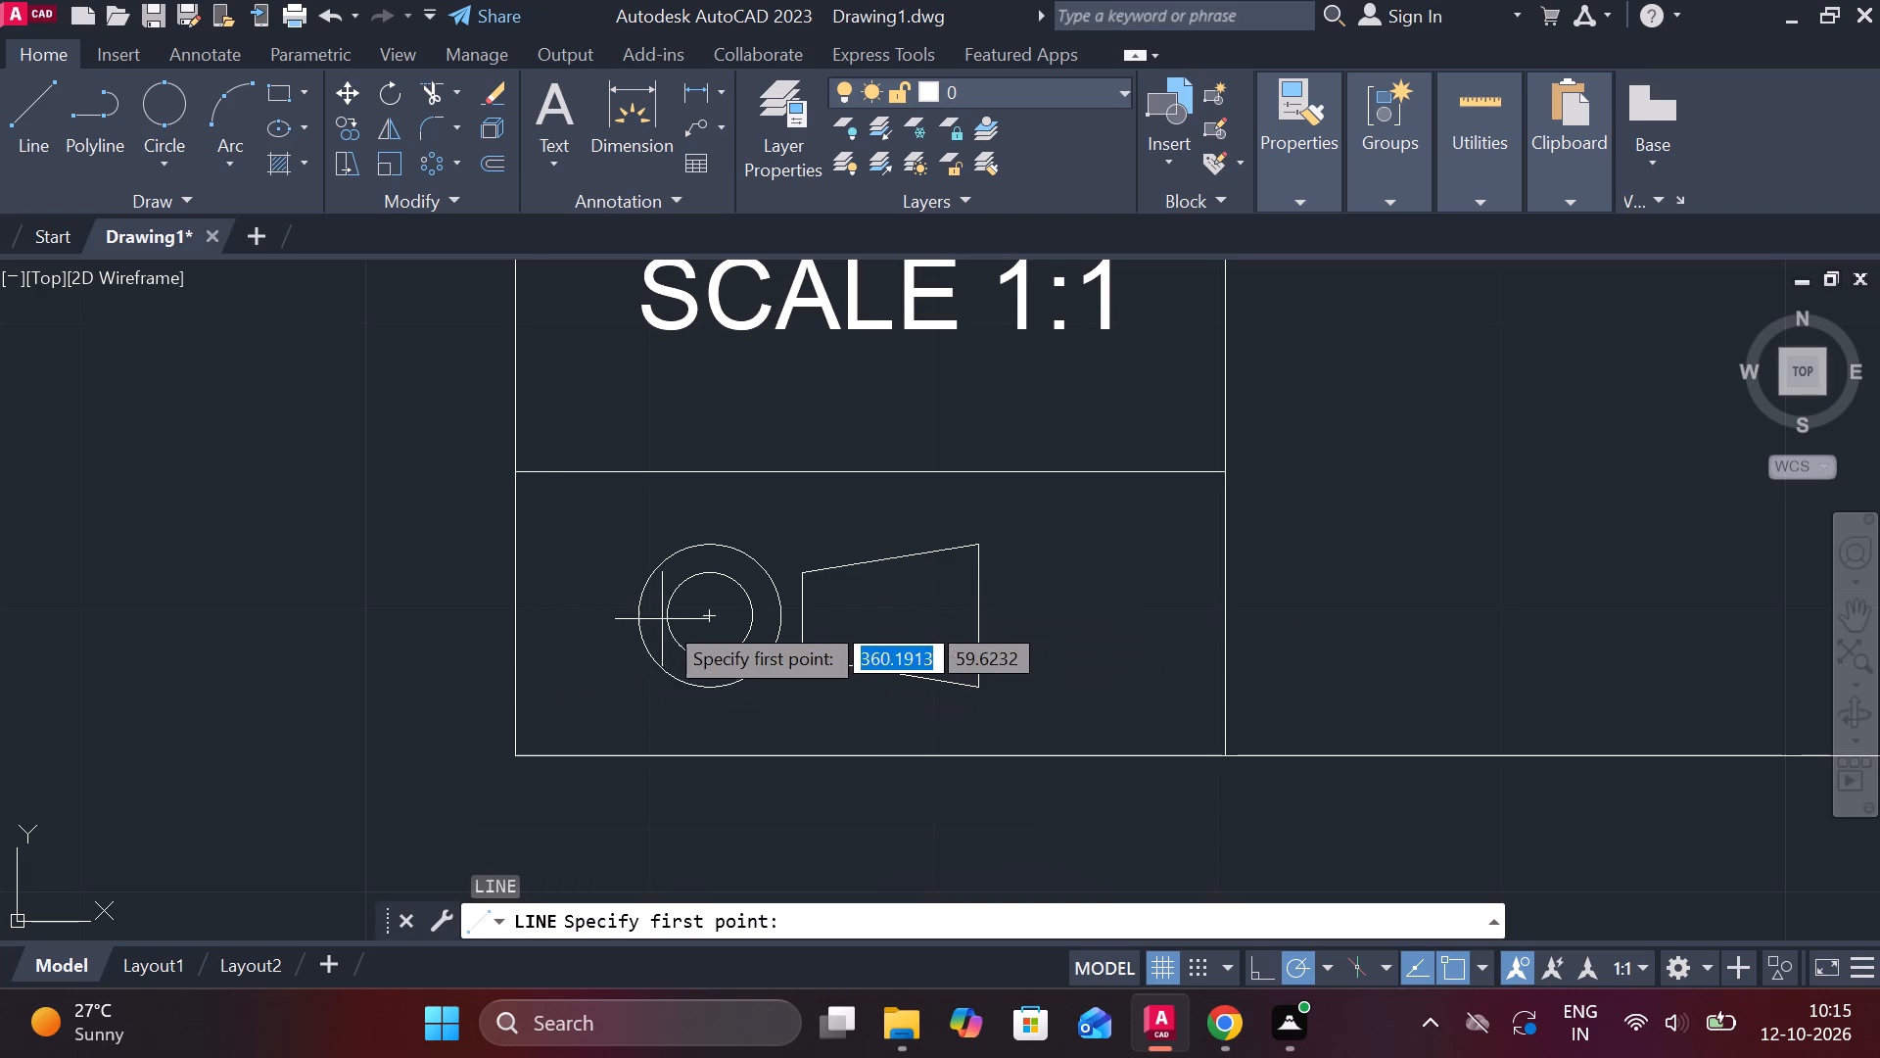
{"action": "left_click", "coordinate": [587, 606]}
{"action": "left_click", "coordinate": [1038, 609]}
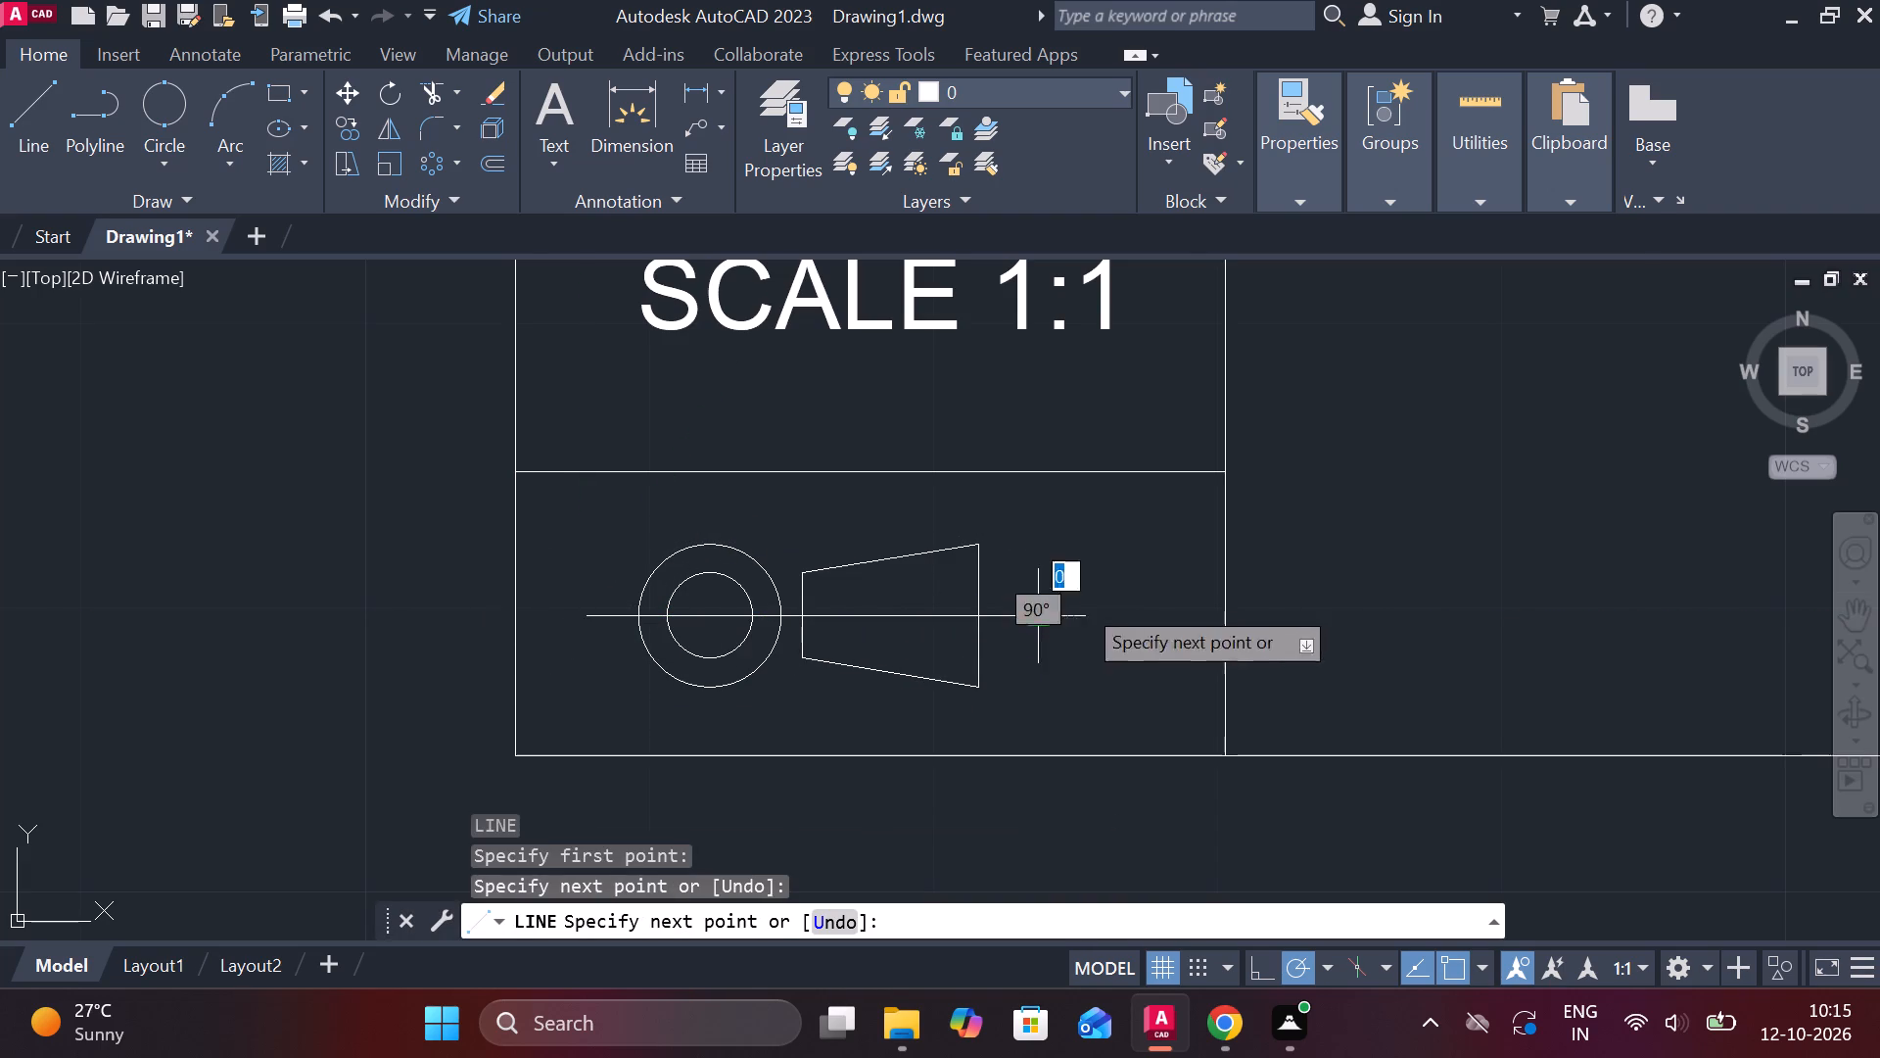
{"action": "key", "text": "Escape"}
Draw a vertical centre line through the common centre of the two circles, extending beyond the outer circle at both ends.
{"action": "key", "text": "space"}
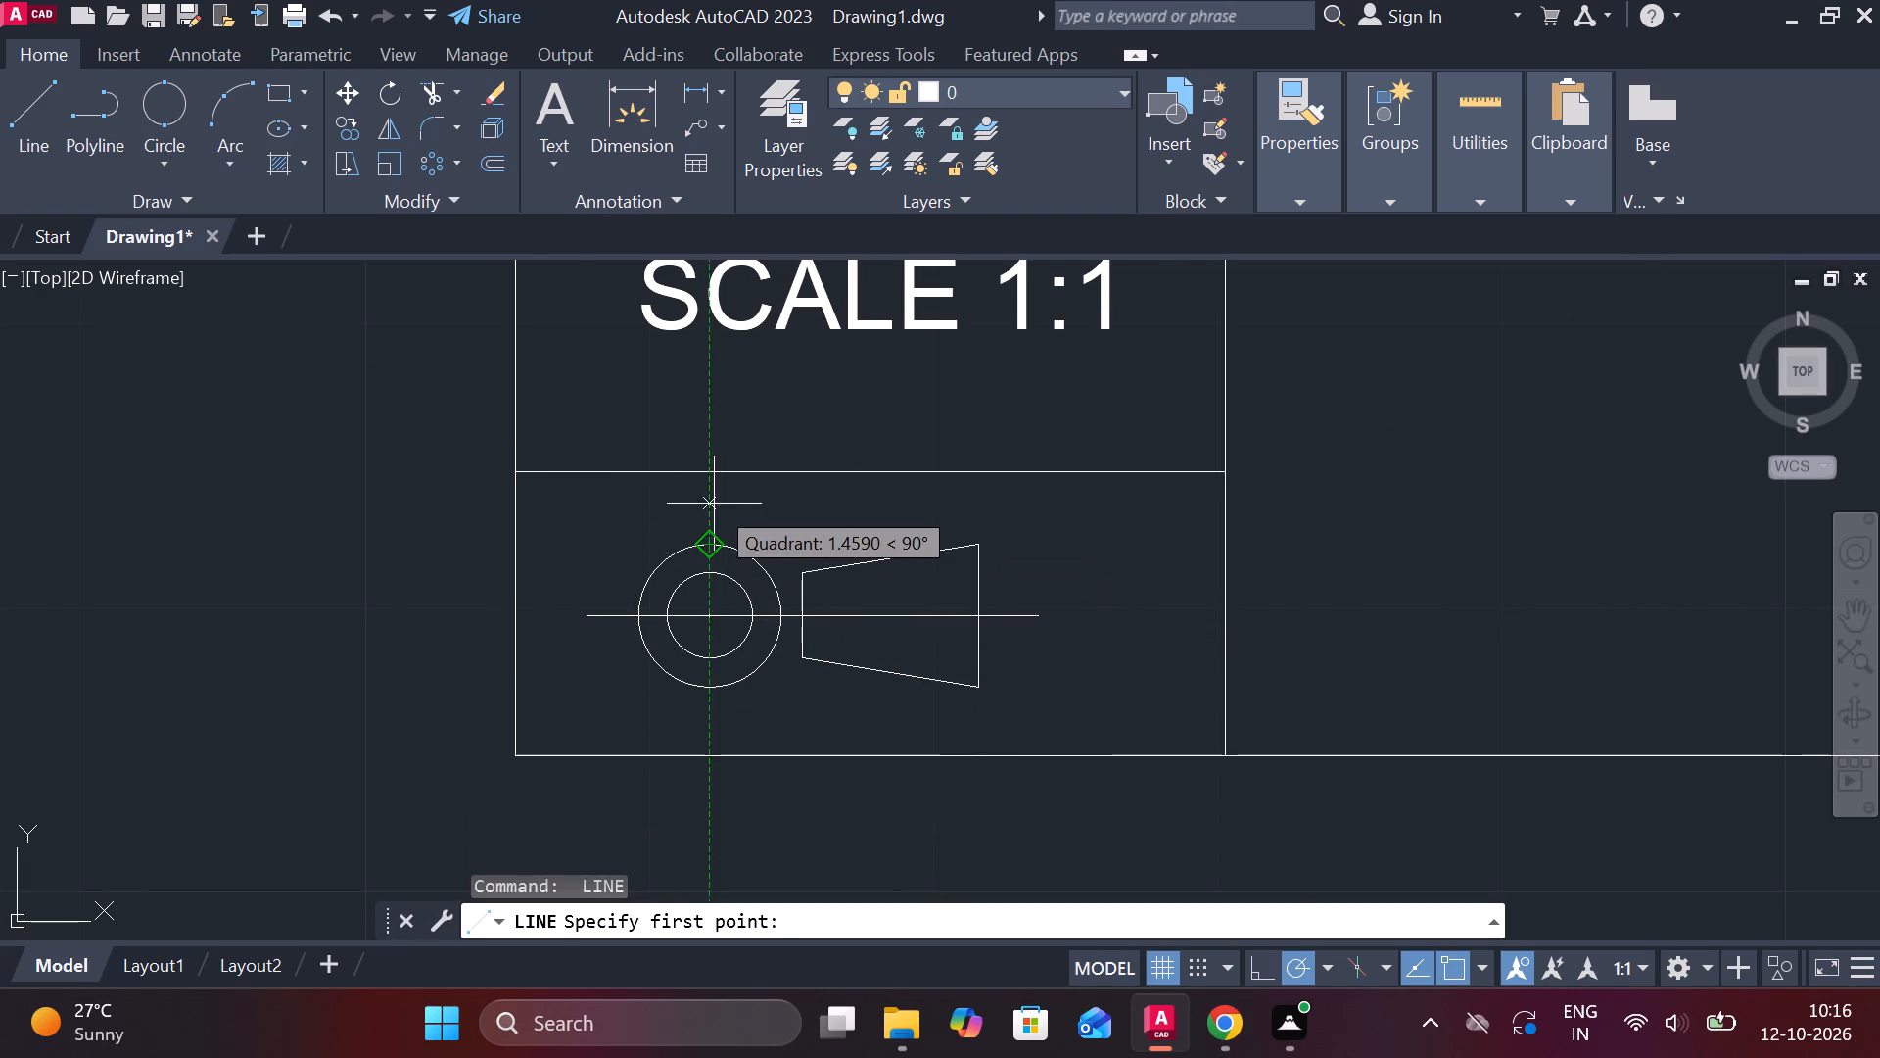
{"action": "left_click", "coordinate": [714, 504]}
{"action": "left_click", "coordinate": [716, 719]}
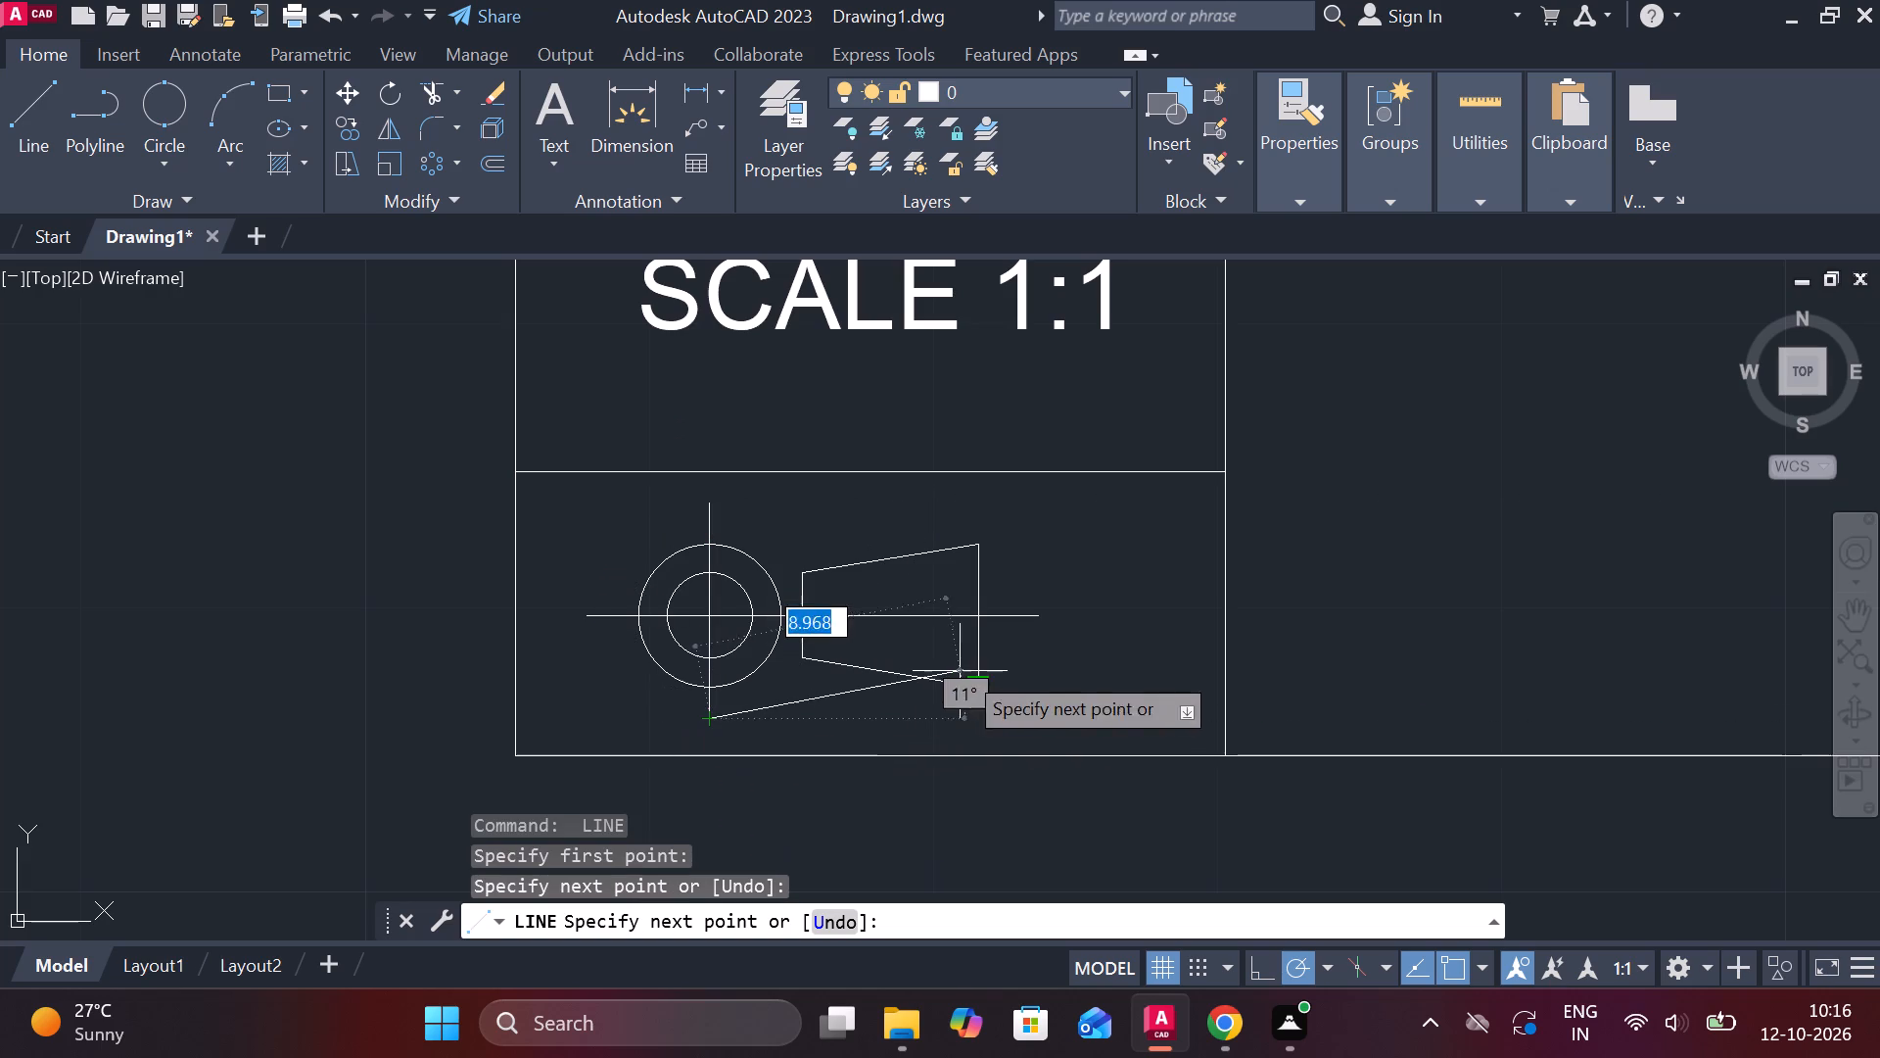
{"action": "key", "text": "Escape"}
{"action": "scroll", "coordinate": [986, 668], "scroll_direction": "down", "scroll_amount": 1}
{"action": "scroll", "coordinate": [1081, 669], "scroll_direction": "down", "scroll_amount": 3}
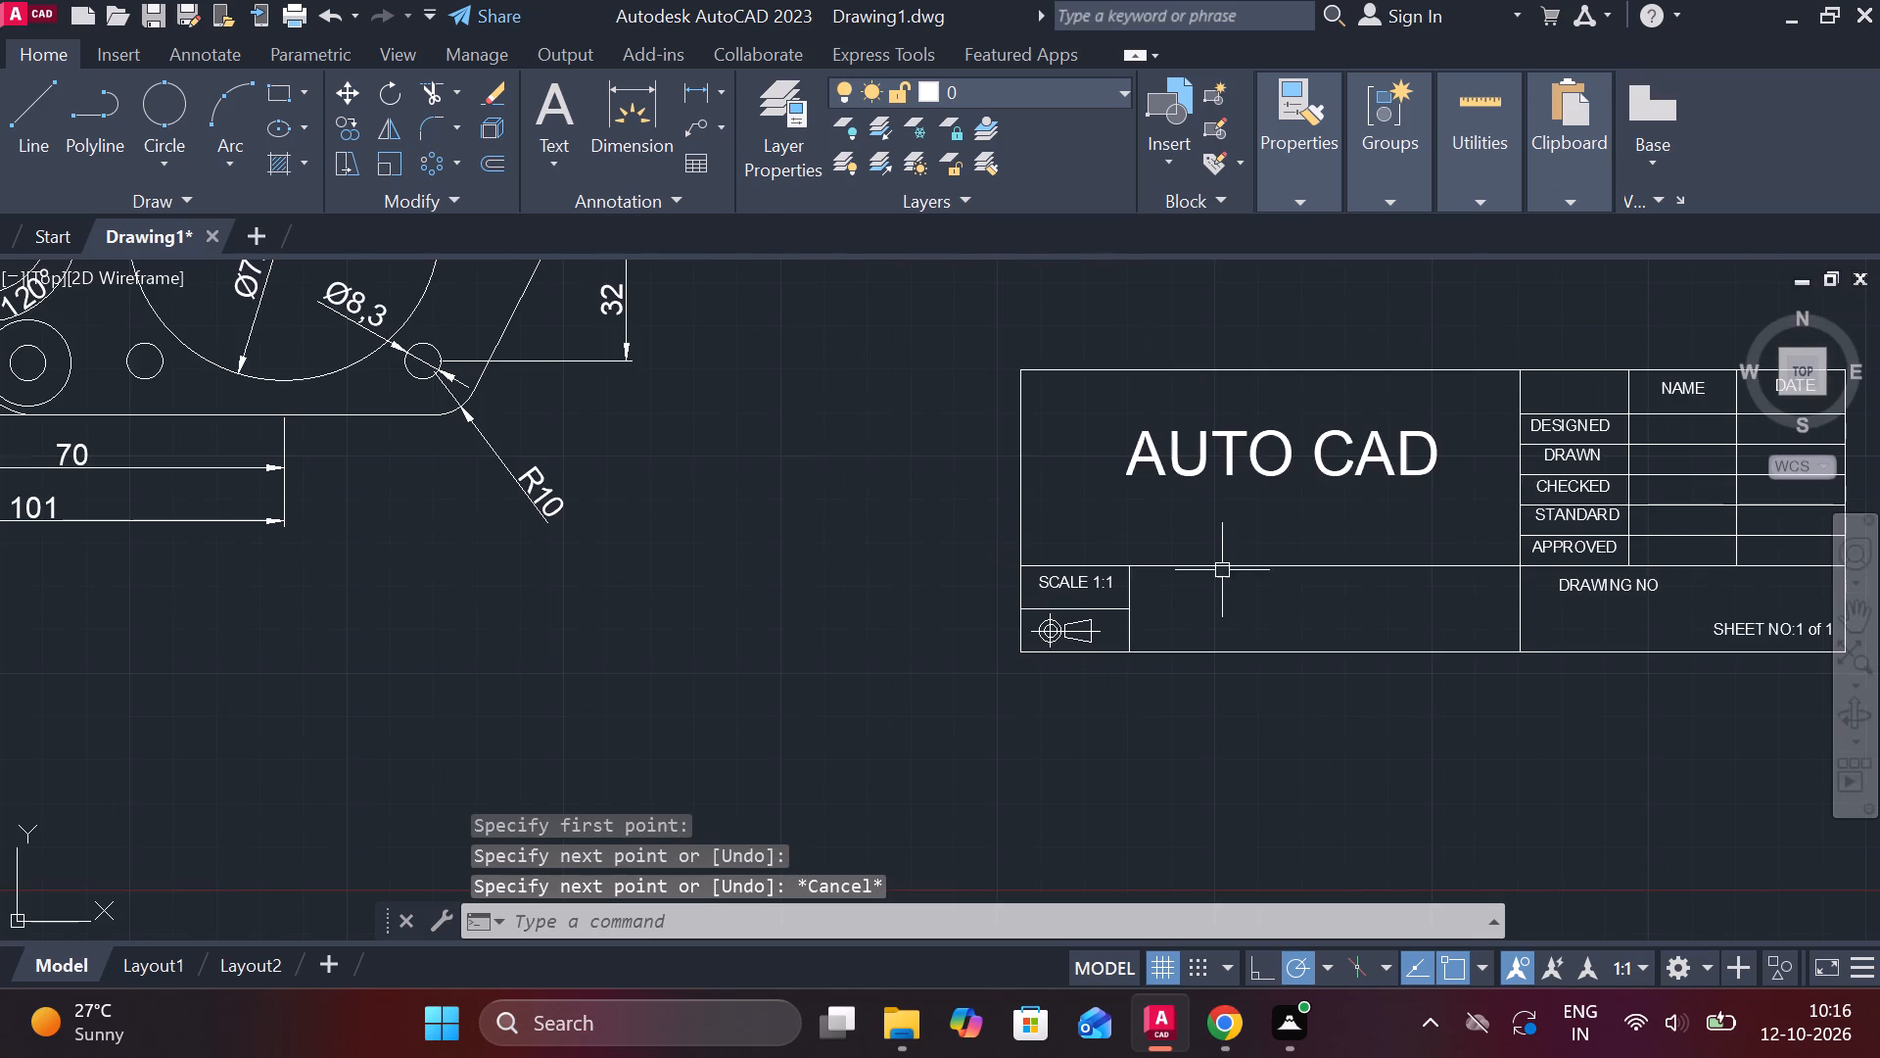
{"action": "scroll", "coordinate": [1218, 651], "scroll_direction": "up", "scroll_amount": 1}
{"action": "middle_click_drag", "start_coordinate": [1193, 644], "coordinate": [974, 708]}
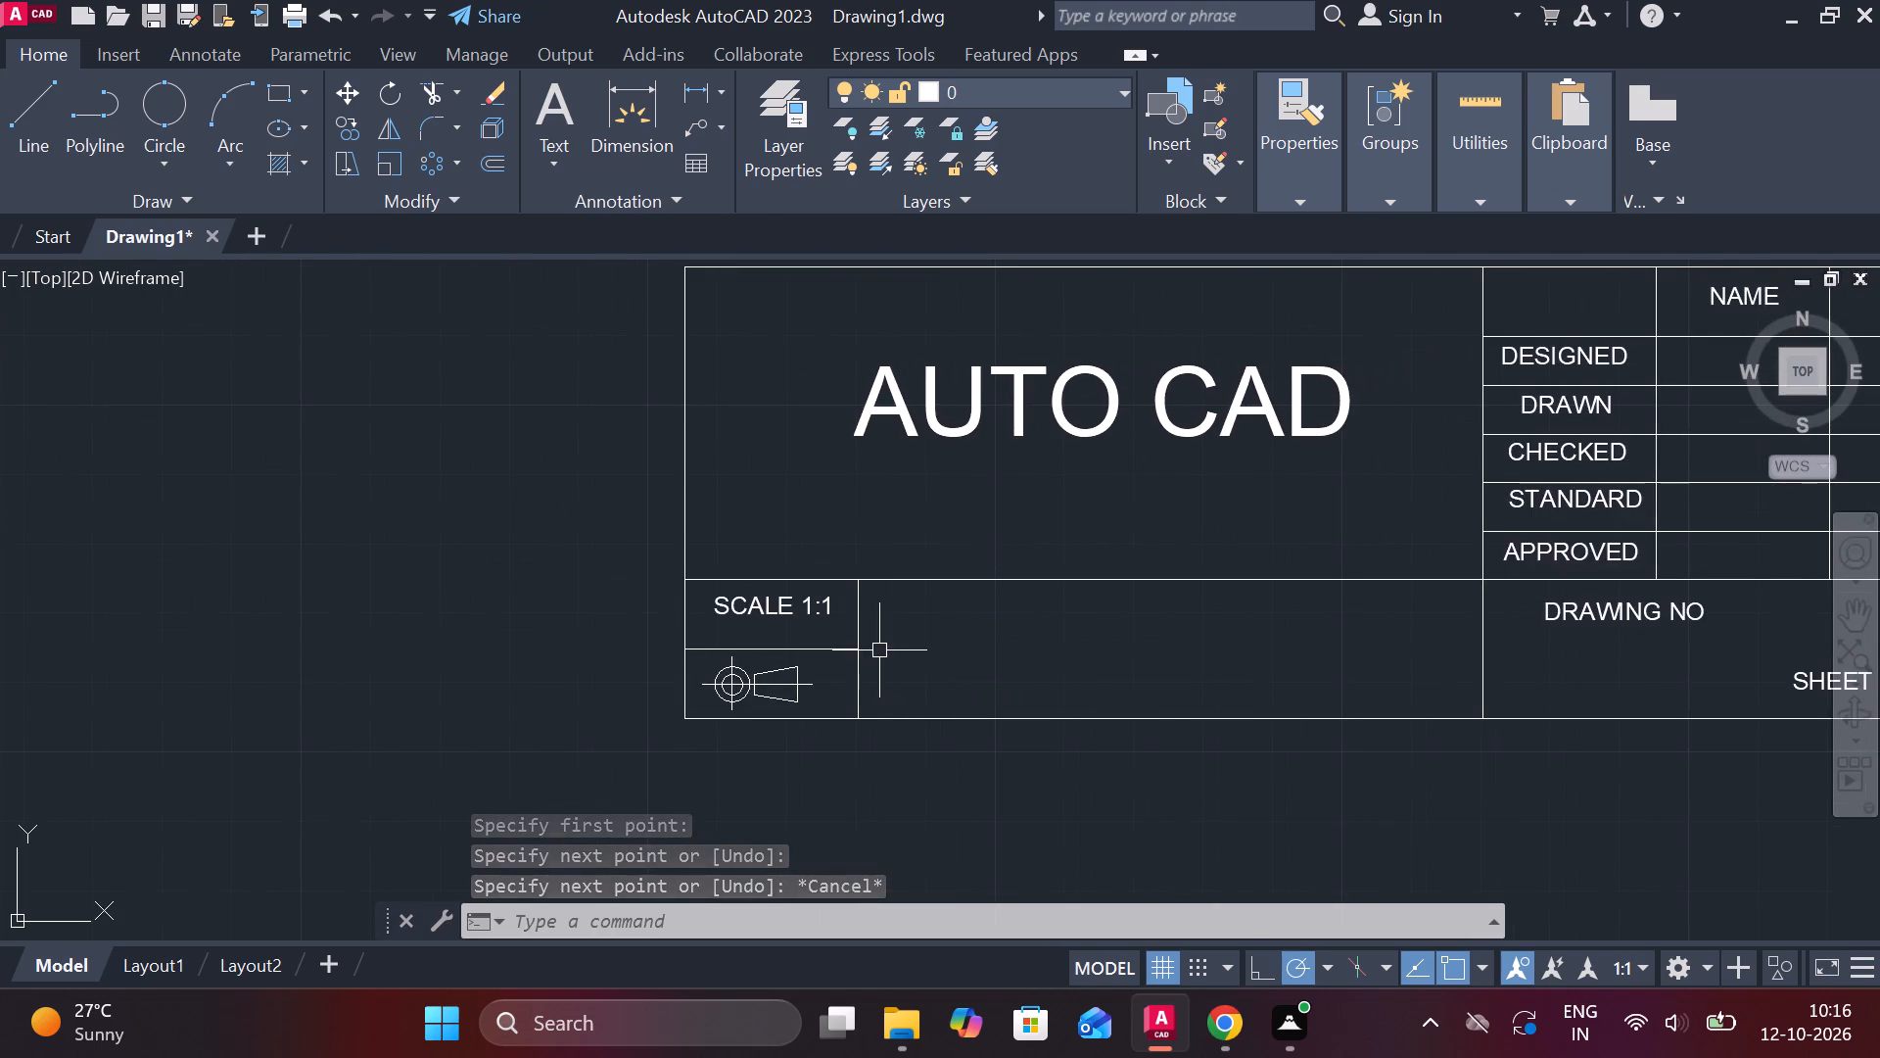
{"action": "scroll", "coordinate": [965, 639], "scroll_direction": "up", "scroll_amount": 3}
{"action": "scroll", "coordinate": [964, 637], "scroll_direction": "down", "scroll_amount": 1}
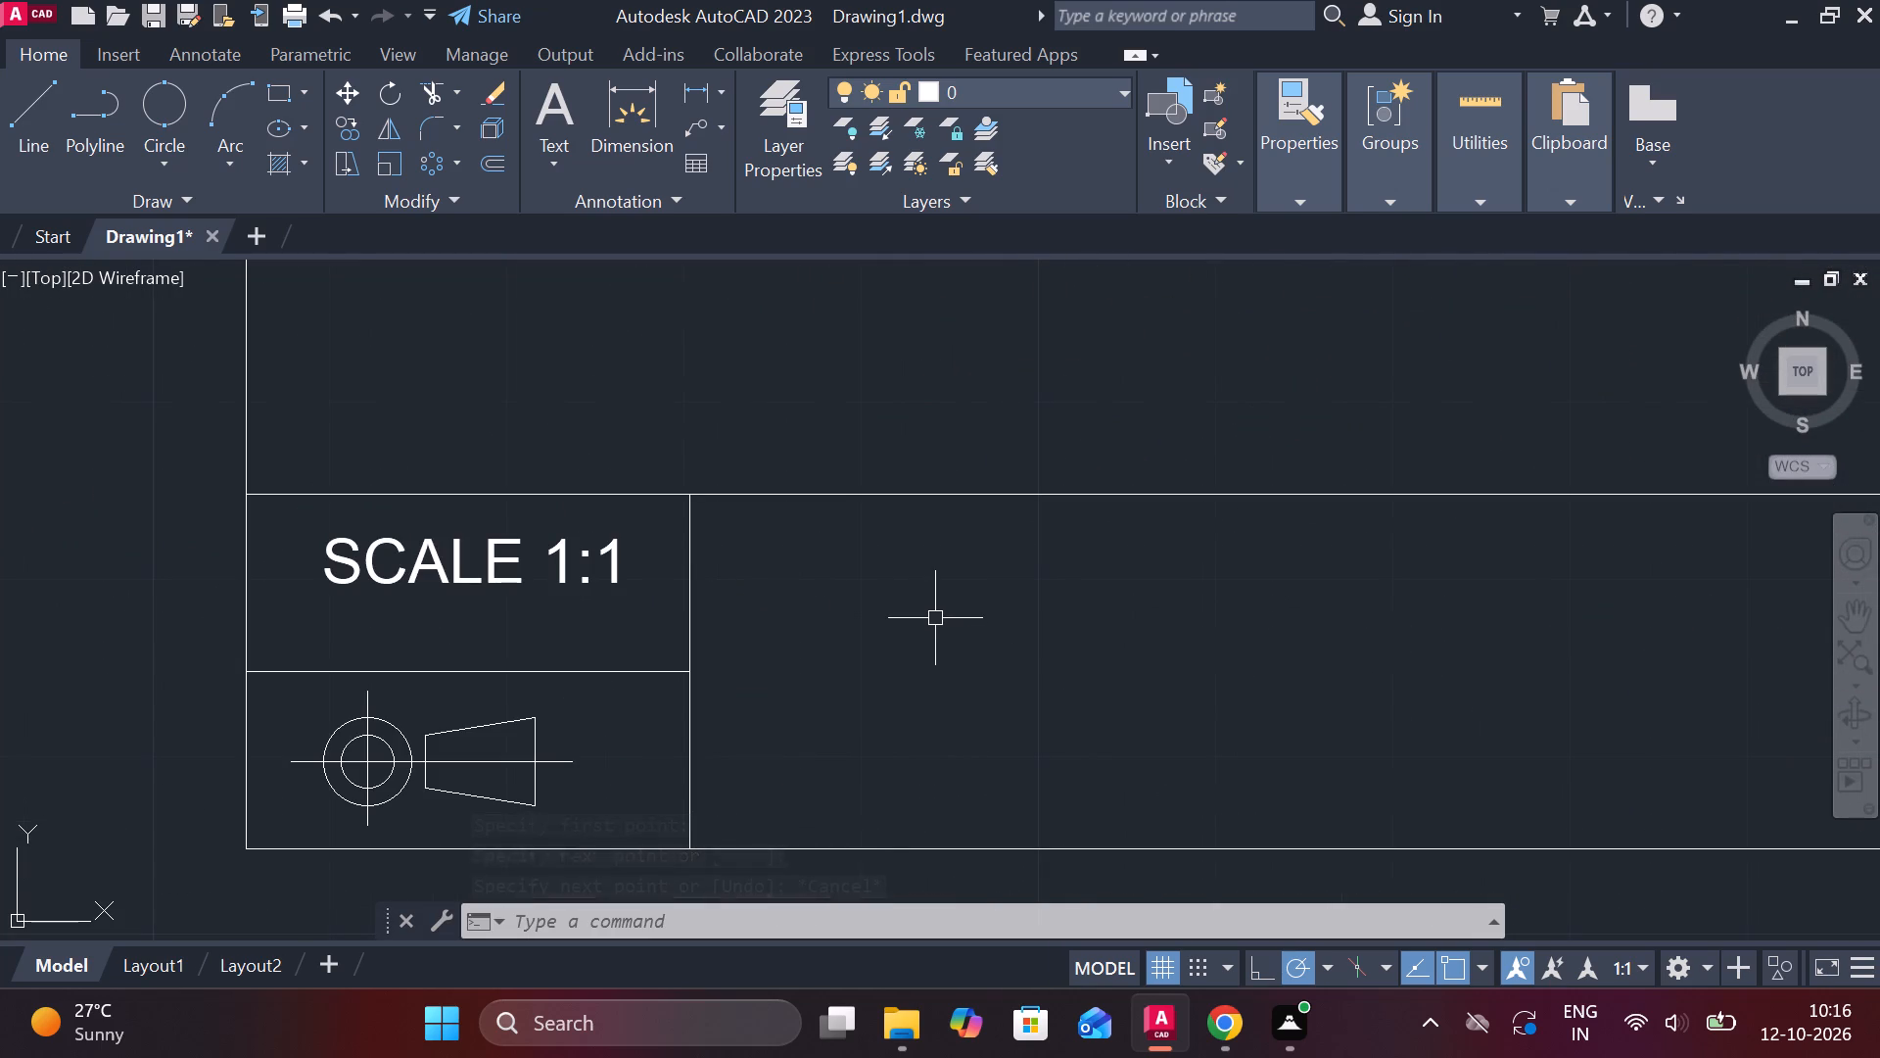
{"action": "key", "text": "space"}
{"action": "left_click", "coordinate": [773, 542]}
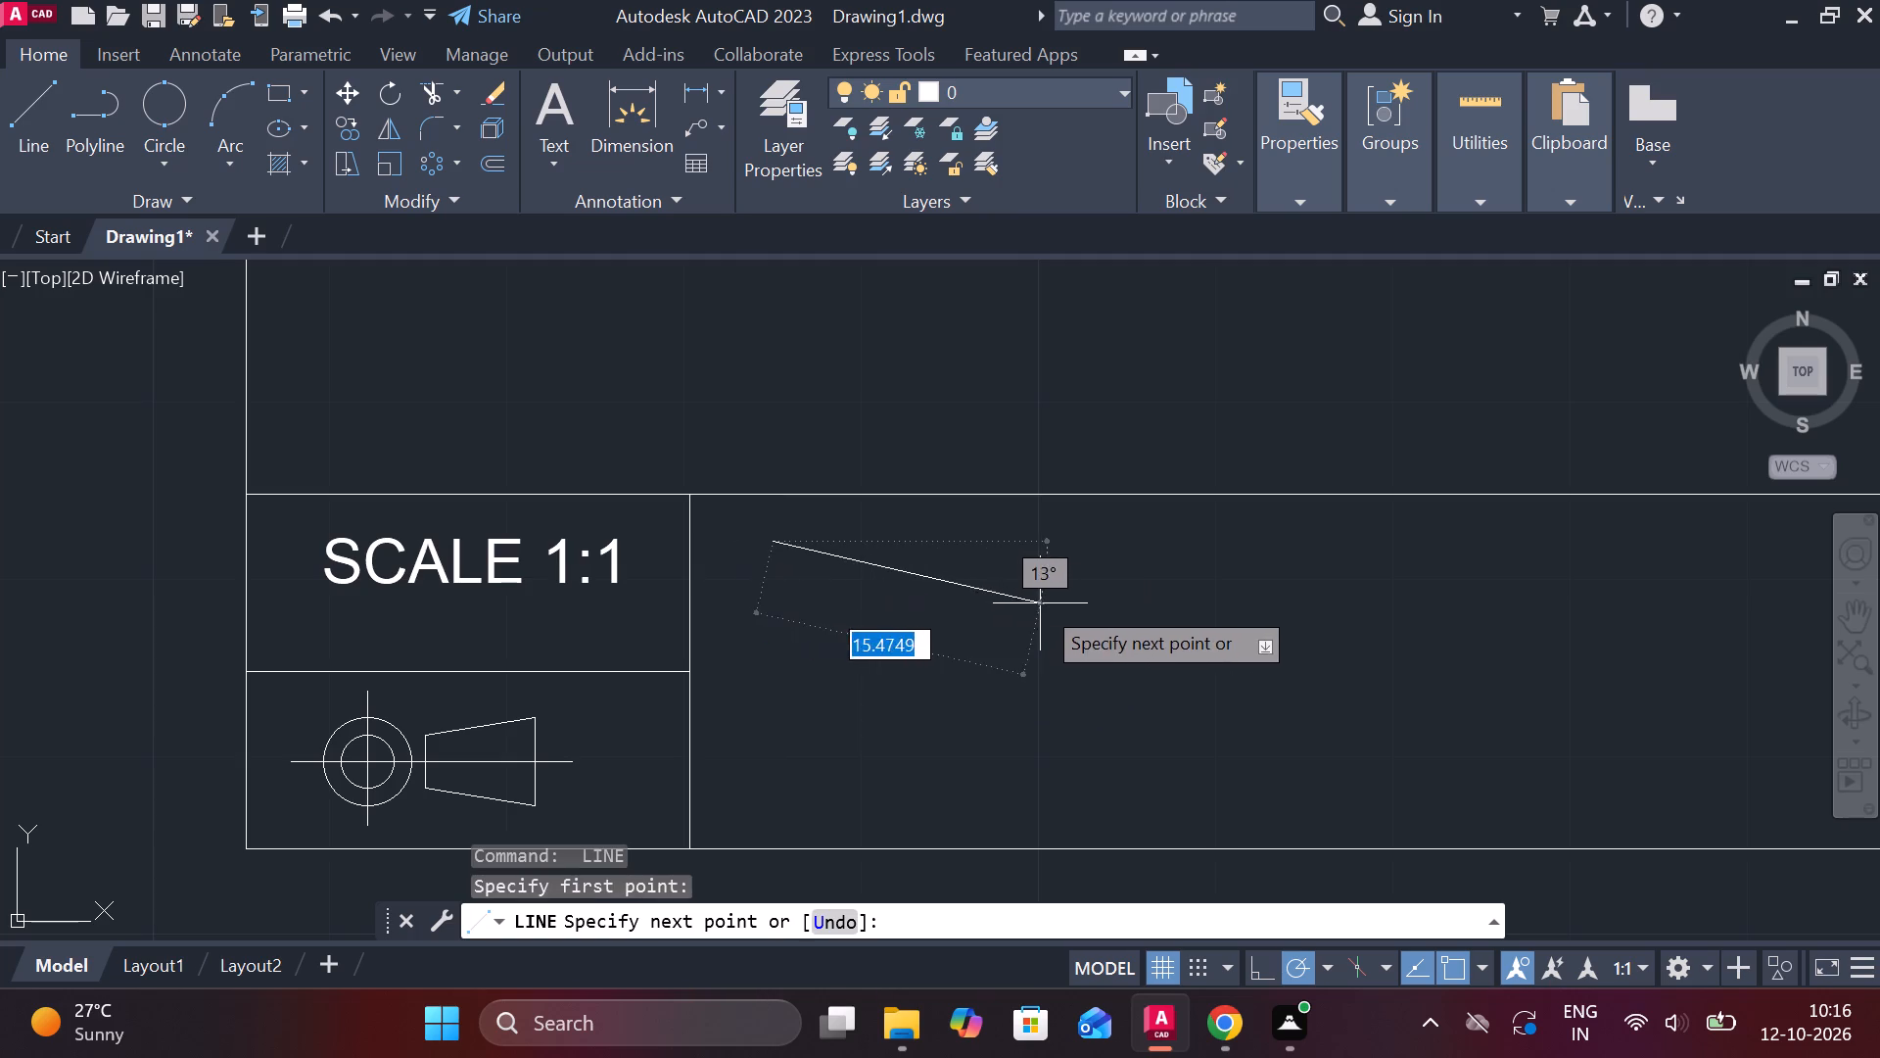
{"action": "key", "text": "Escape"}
Add the centred multiline text TITLE near the top of the empty cell right of SCALE 1:1.
{"action": "type", "text": "MT"}
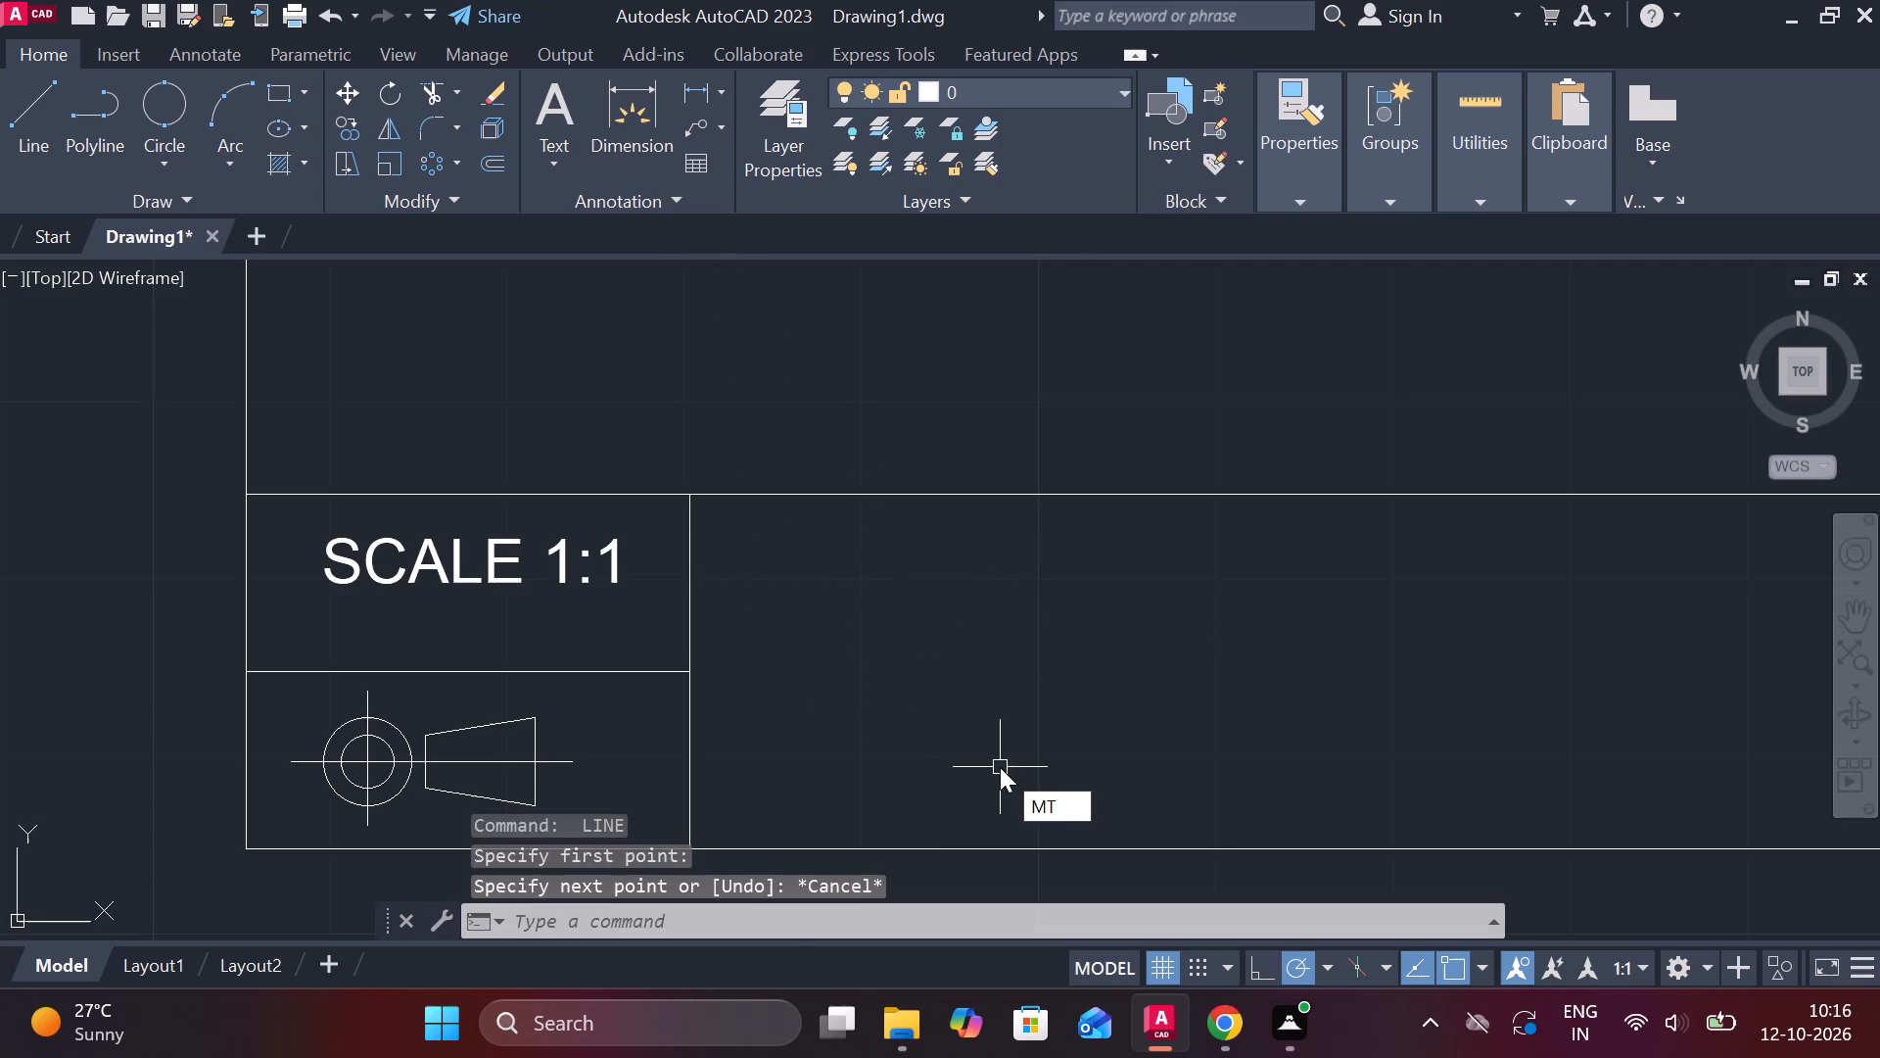
{"action": "key", "text": "space"}
{"action": "left_click", "coordinate": [817, 554]}
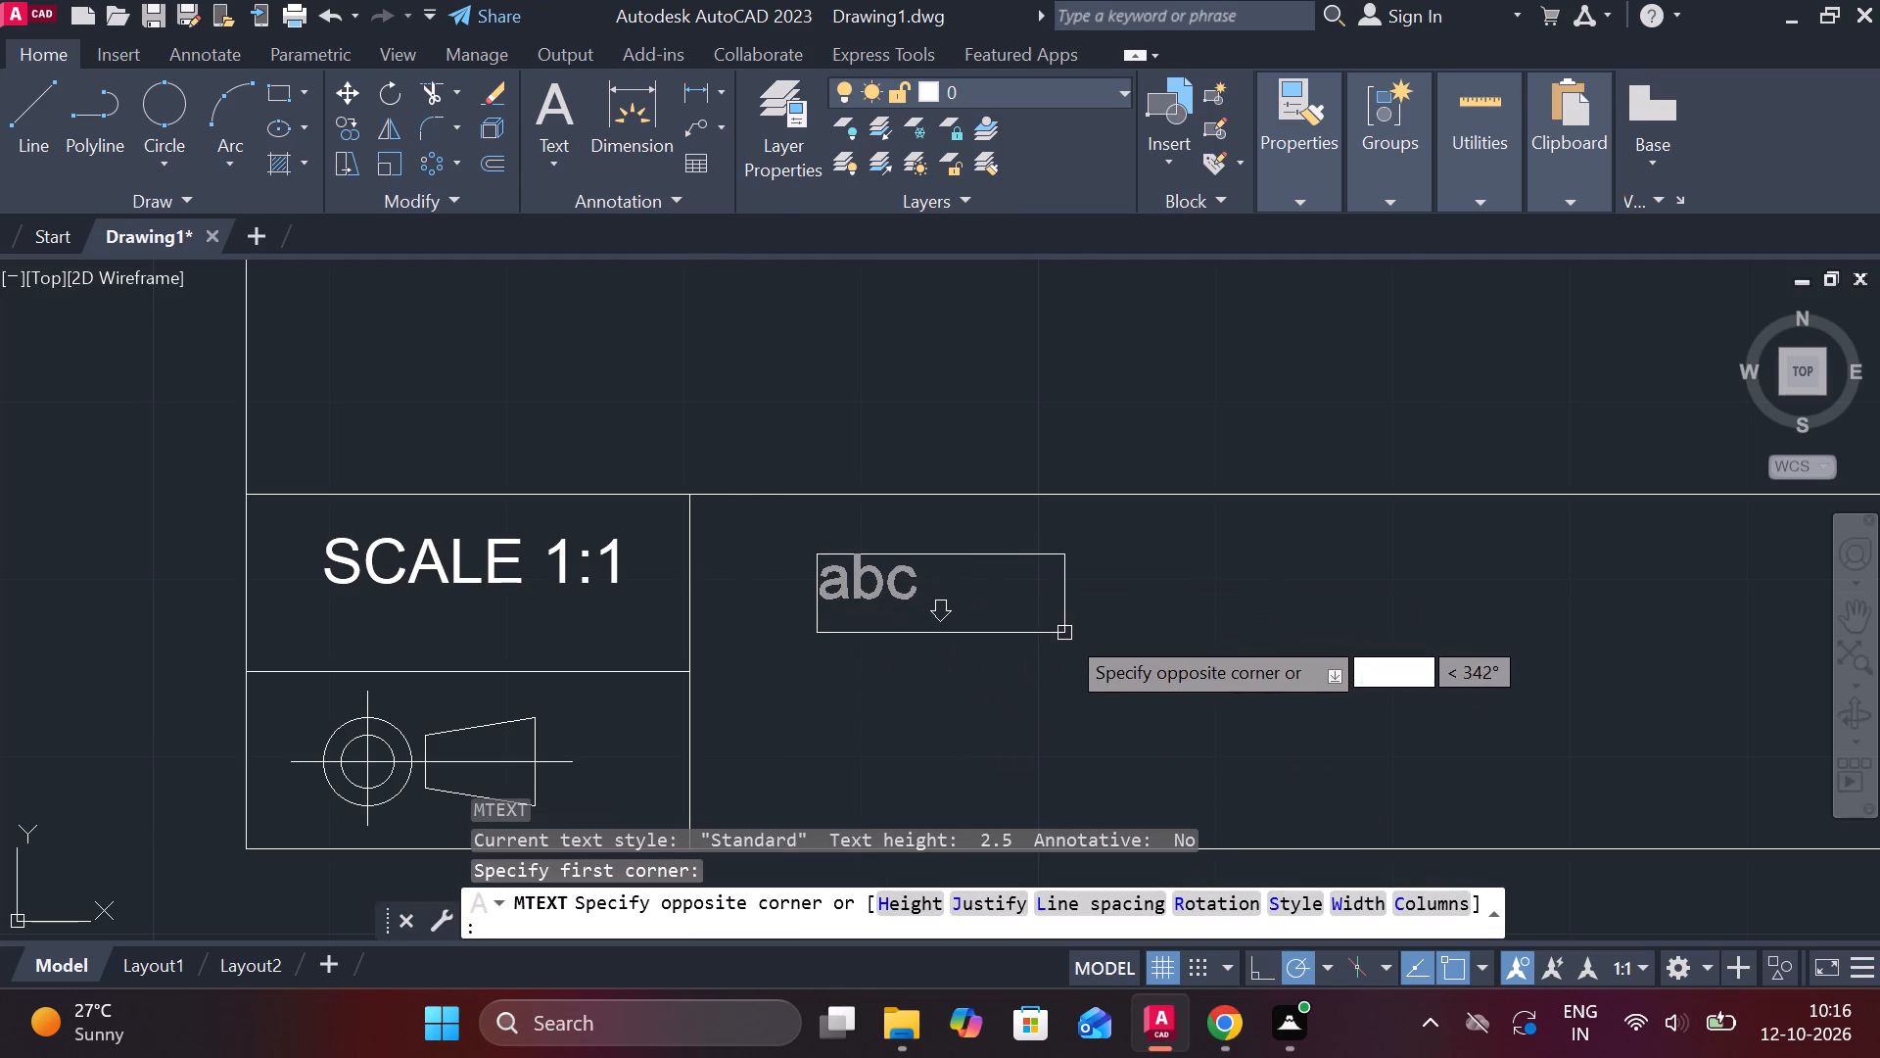
{"action": "left_click", "coordinate": [1074, 634]}
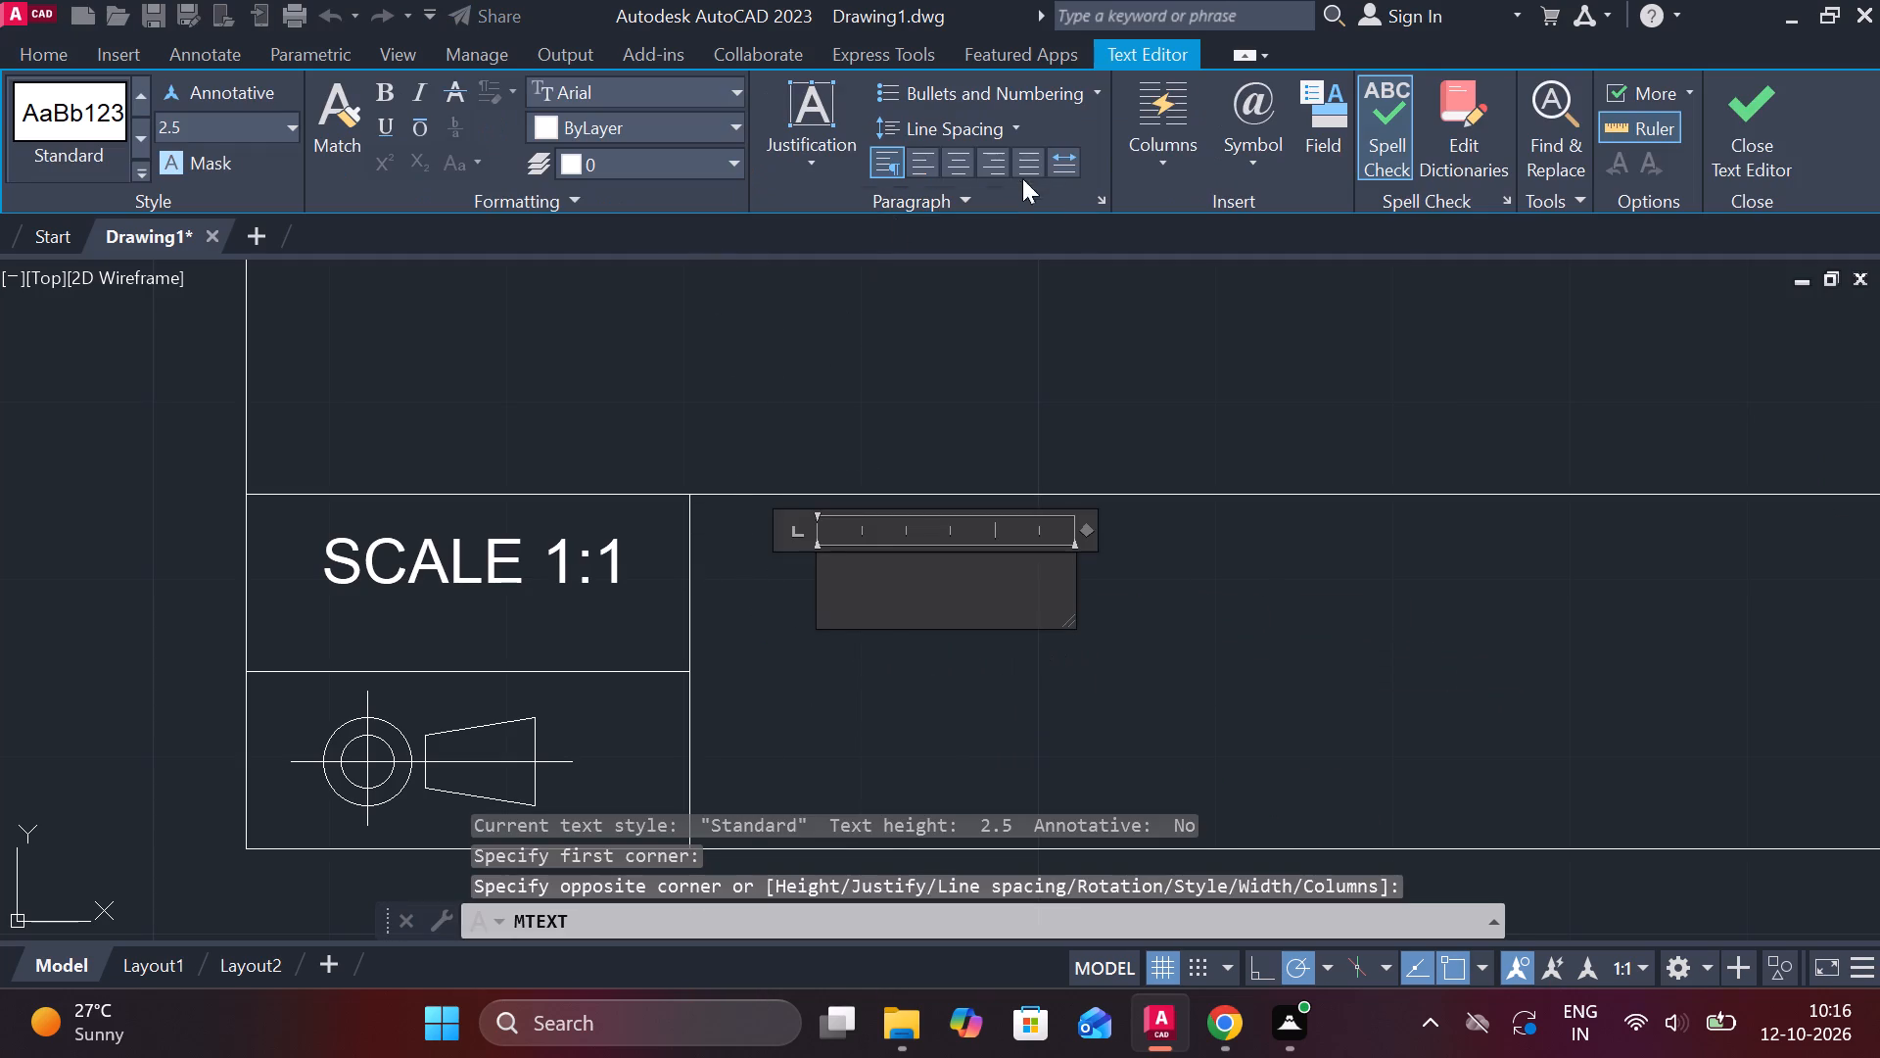
{"action": "left_click", "coordinate": [953, 169]}
{"action": "type", "text": "TITLE"}
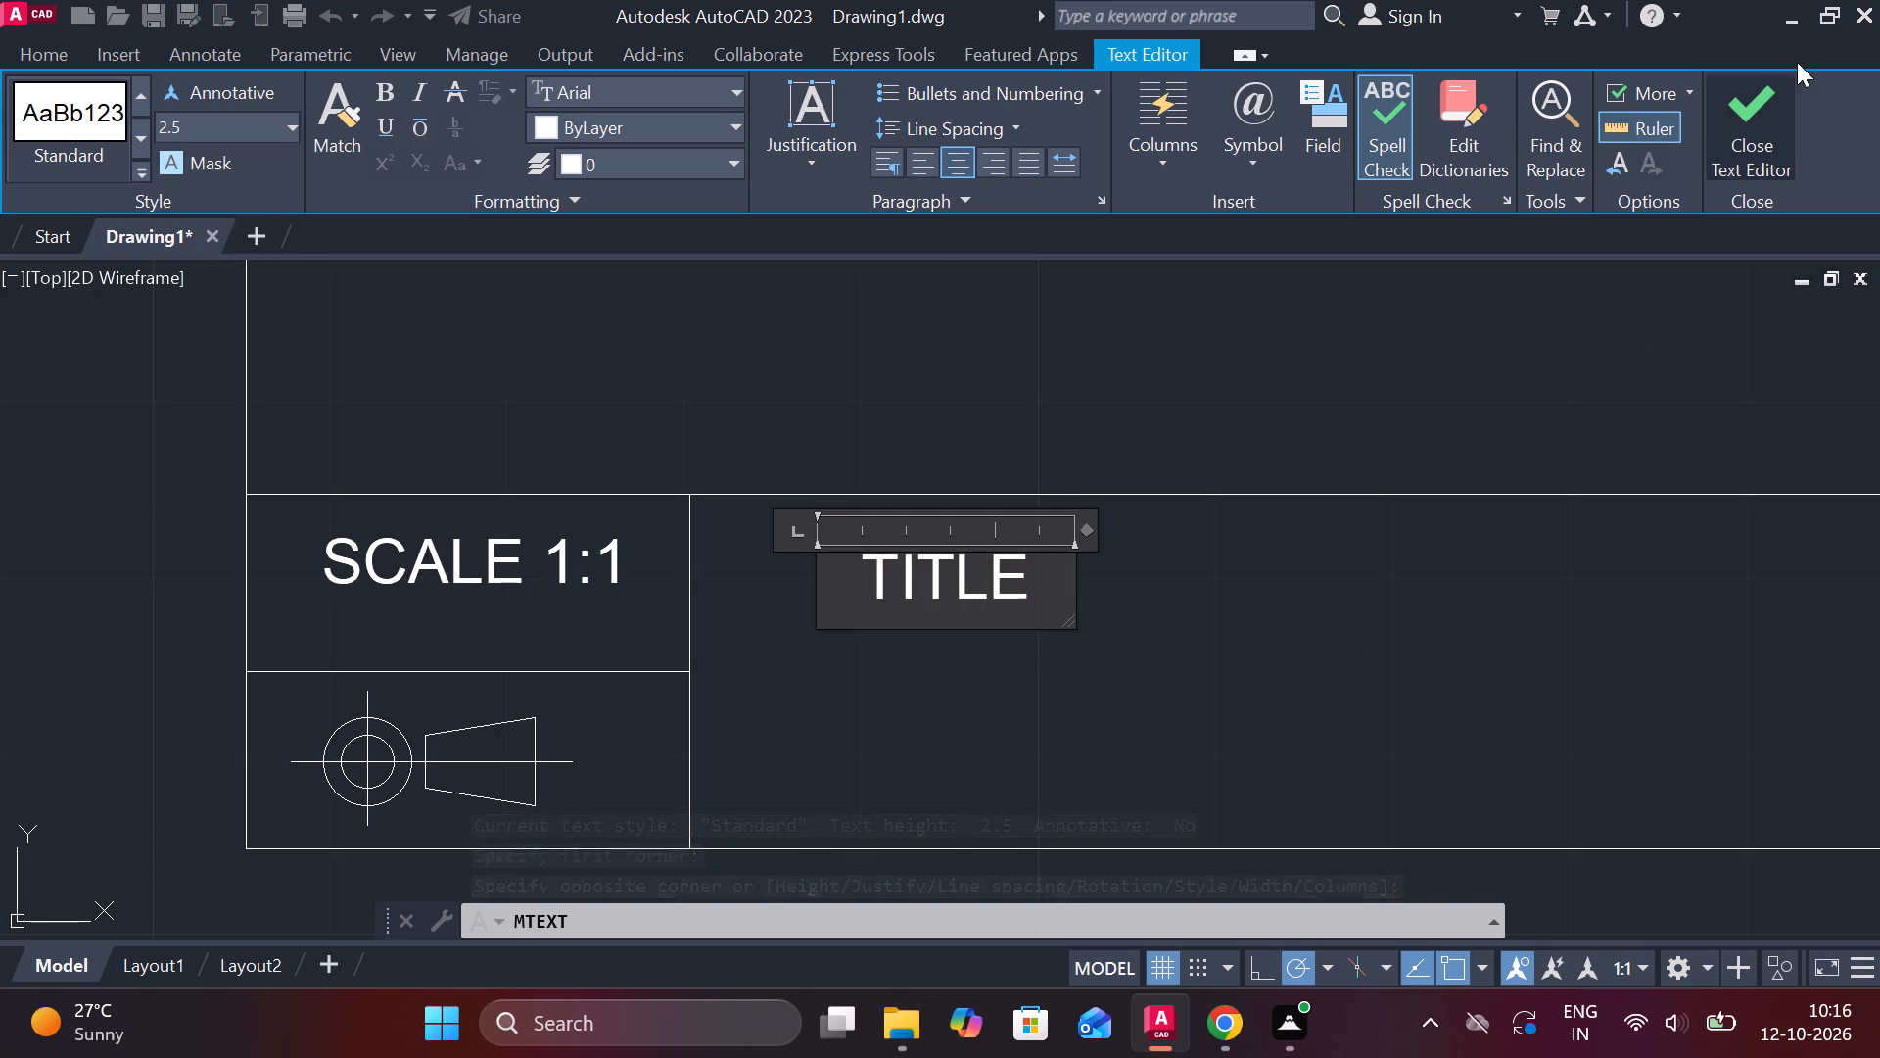
{"action": "left_click", "coordinate": [1780, 99]}
Add the centred multiline text MOUNTING PLATE in a wide text box below the TITLE label.
{"action": "middle_click_drag", "start_coordinate": [1188, 684], "coordinate": [949, 568]}
{"action": "key", "text": "space"}
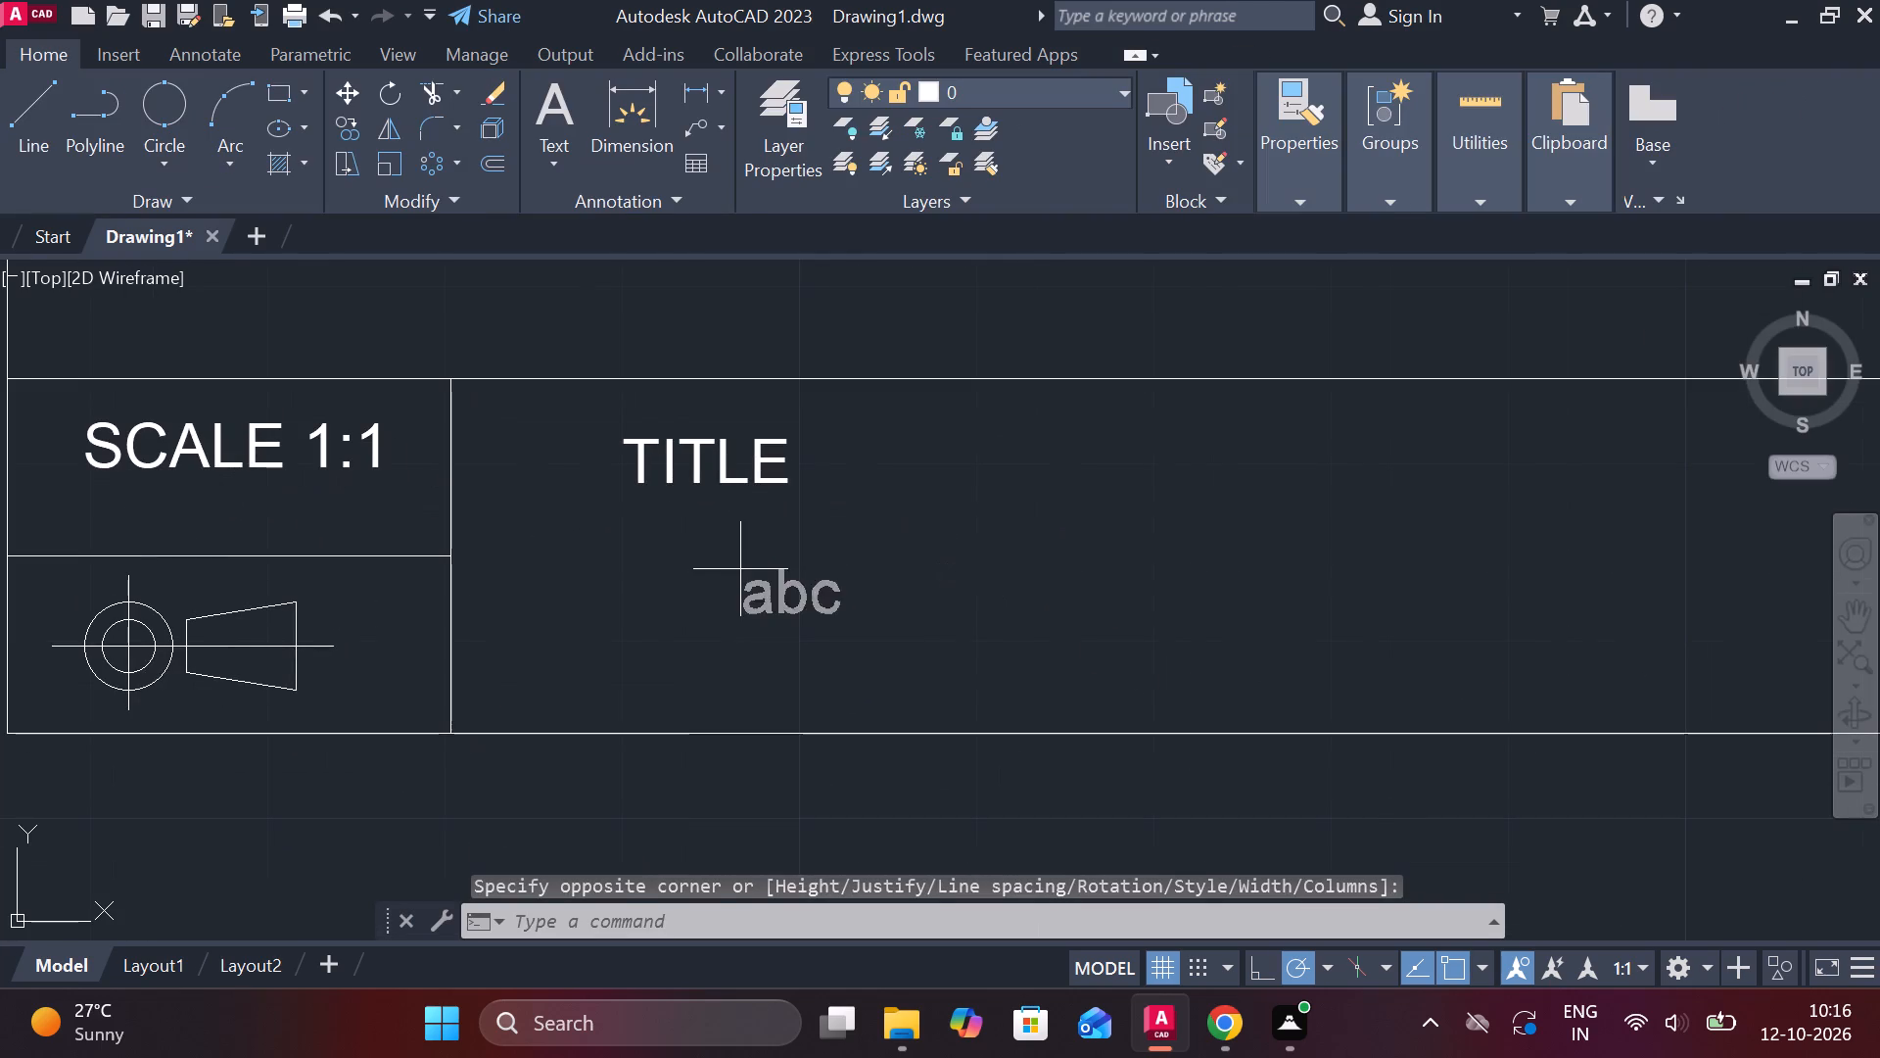
{"action": "left_click", "coordinate": [621, 553]}
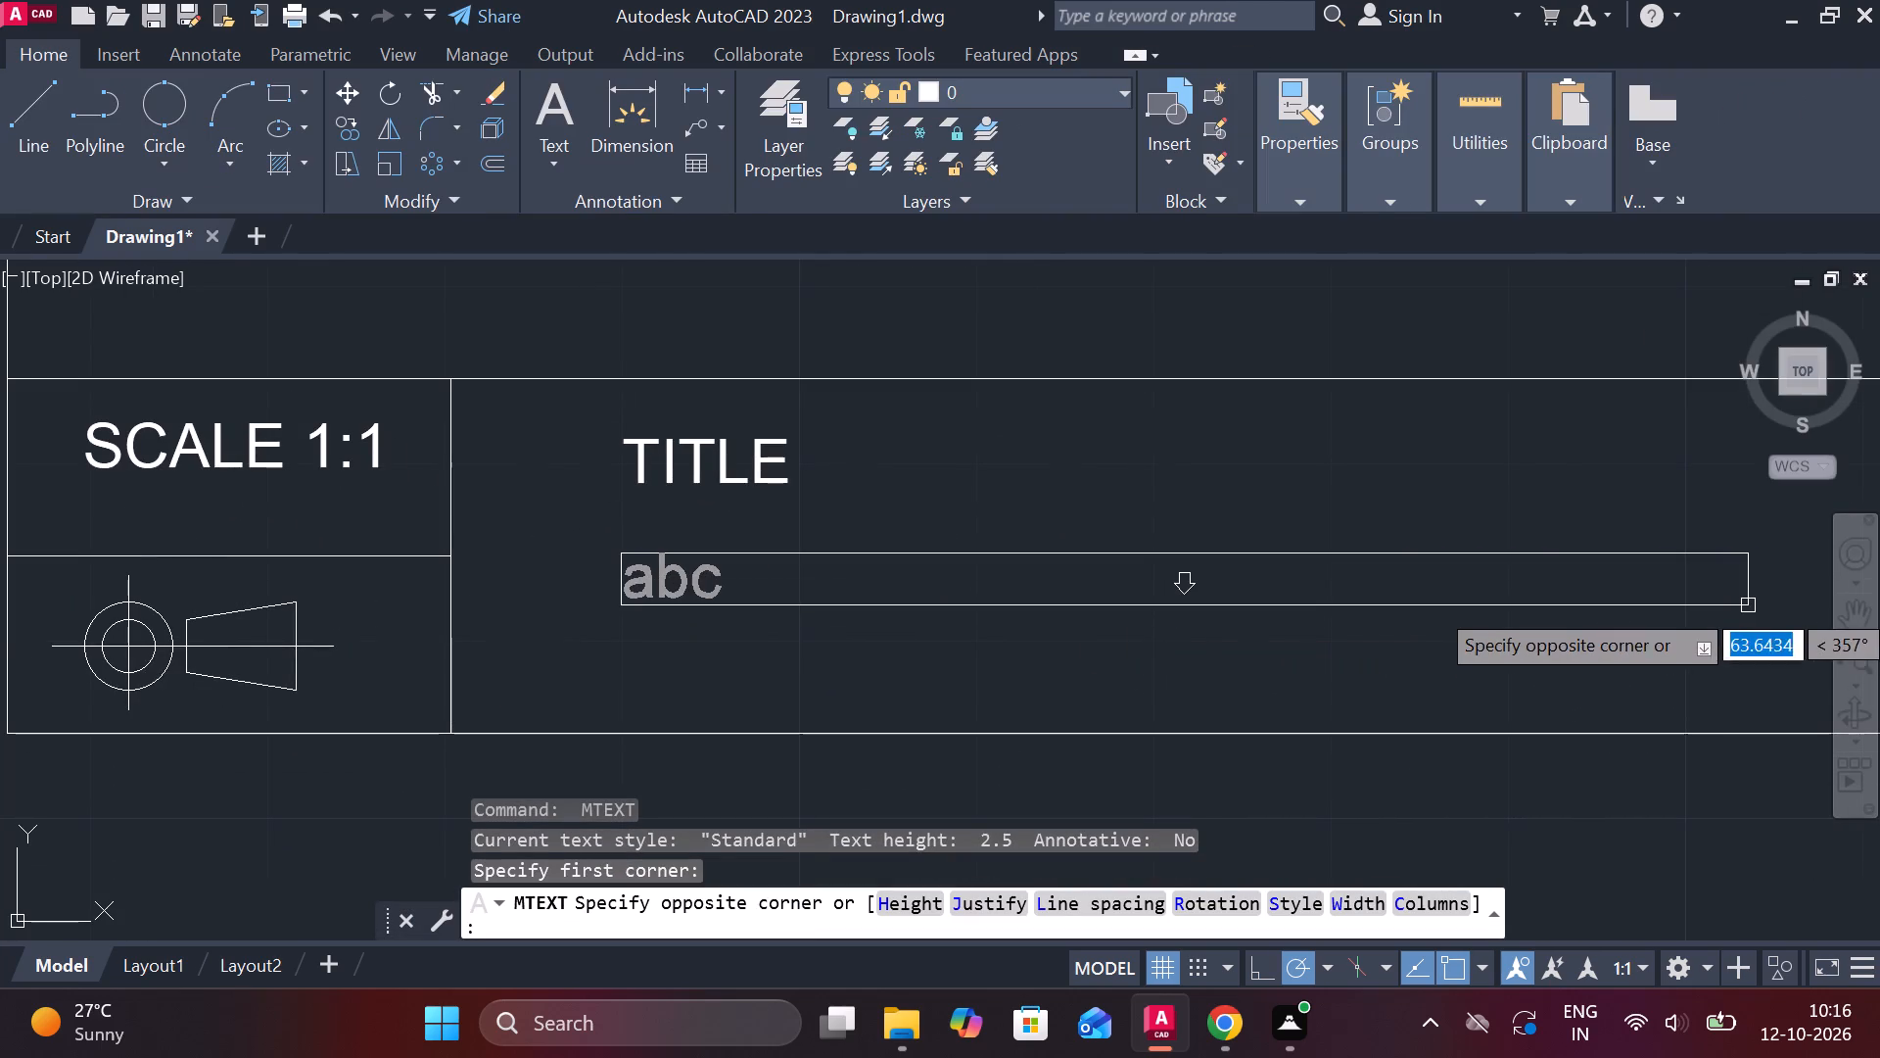
{"action": "left_click", "coordinate": [1748, 605]}
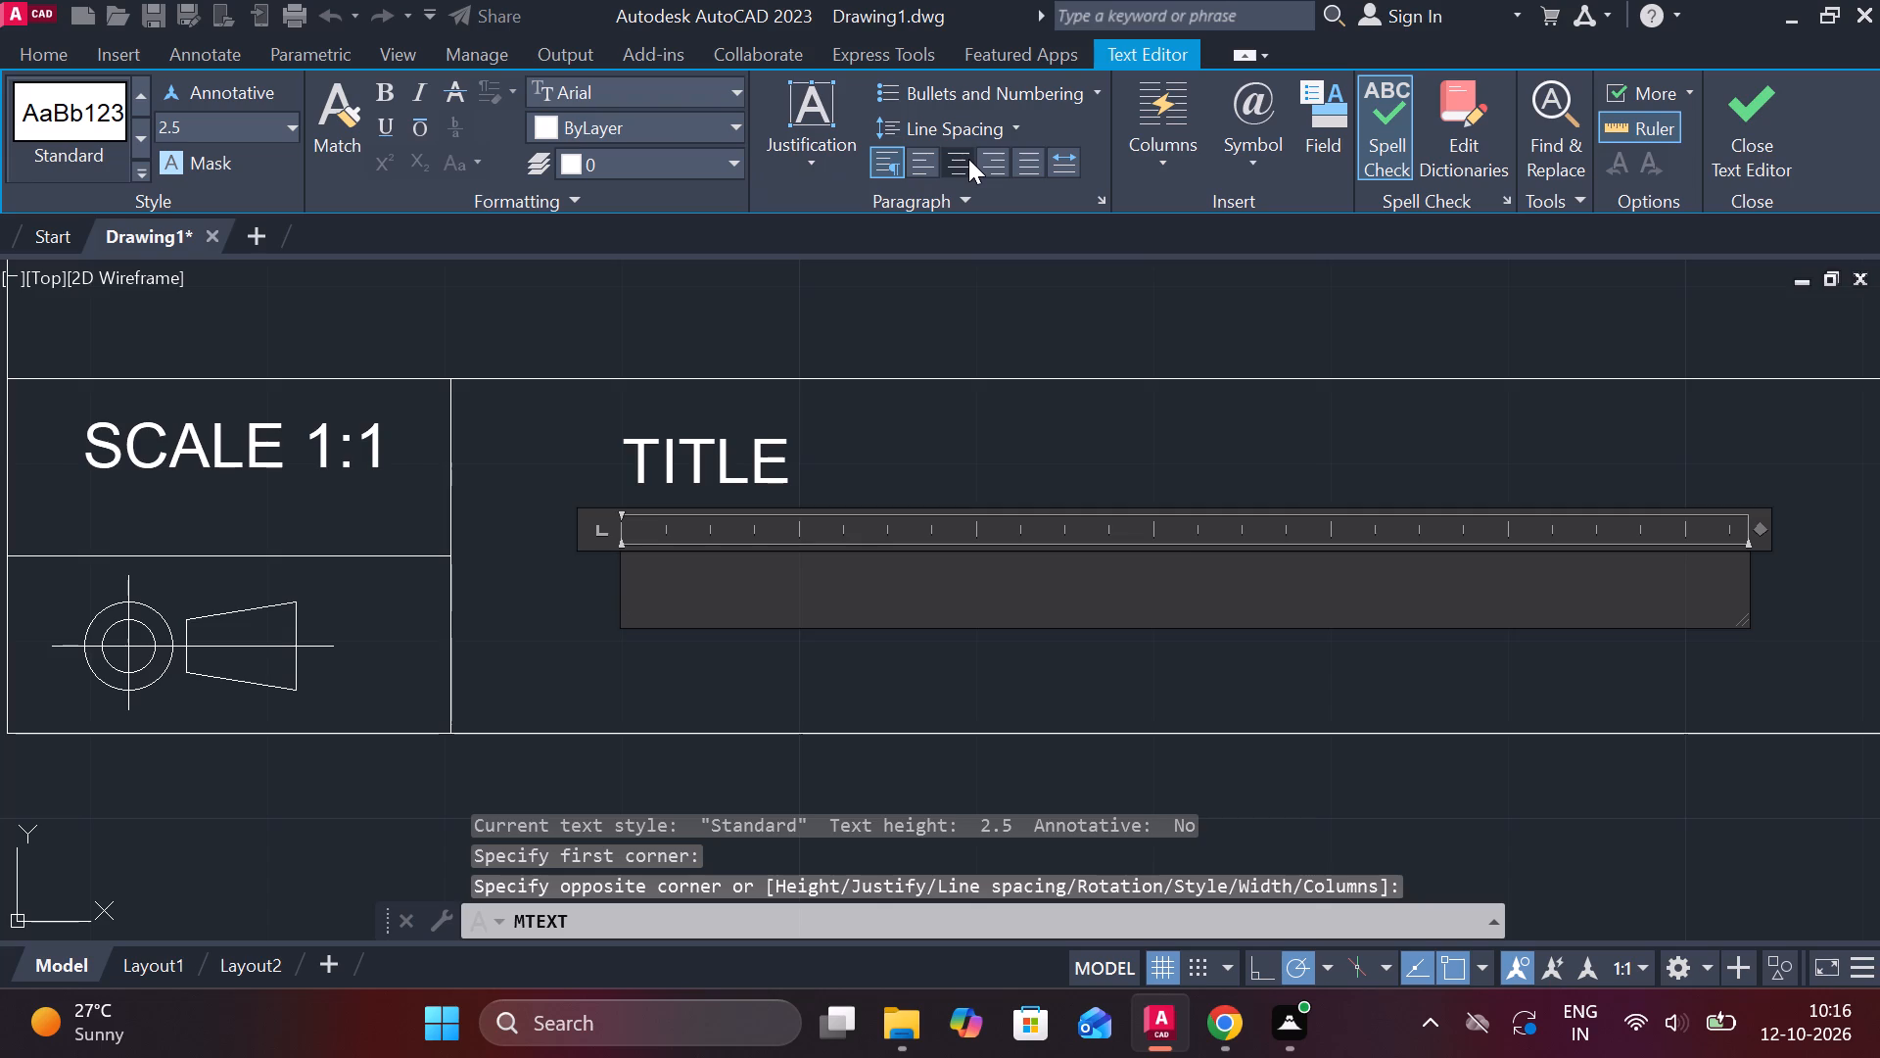
{"action": "left_click", "coordinate": [968, 159]}
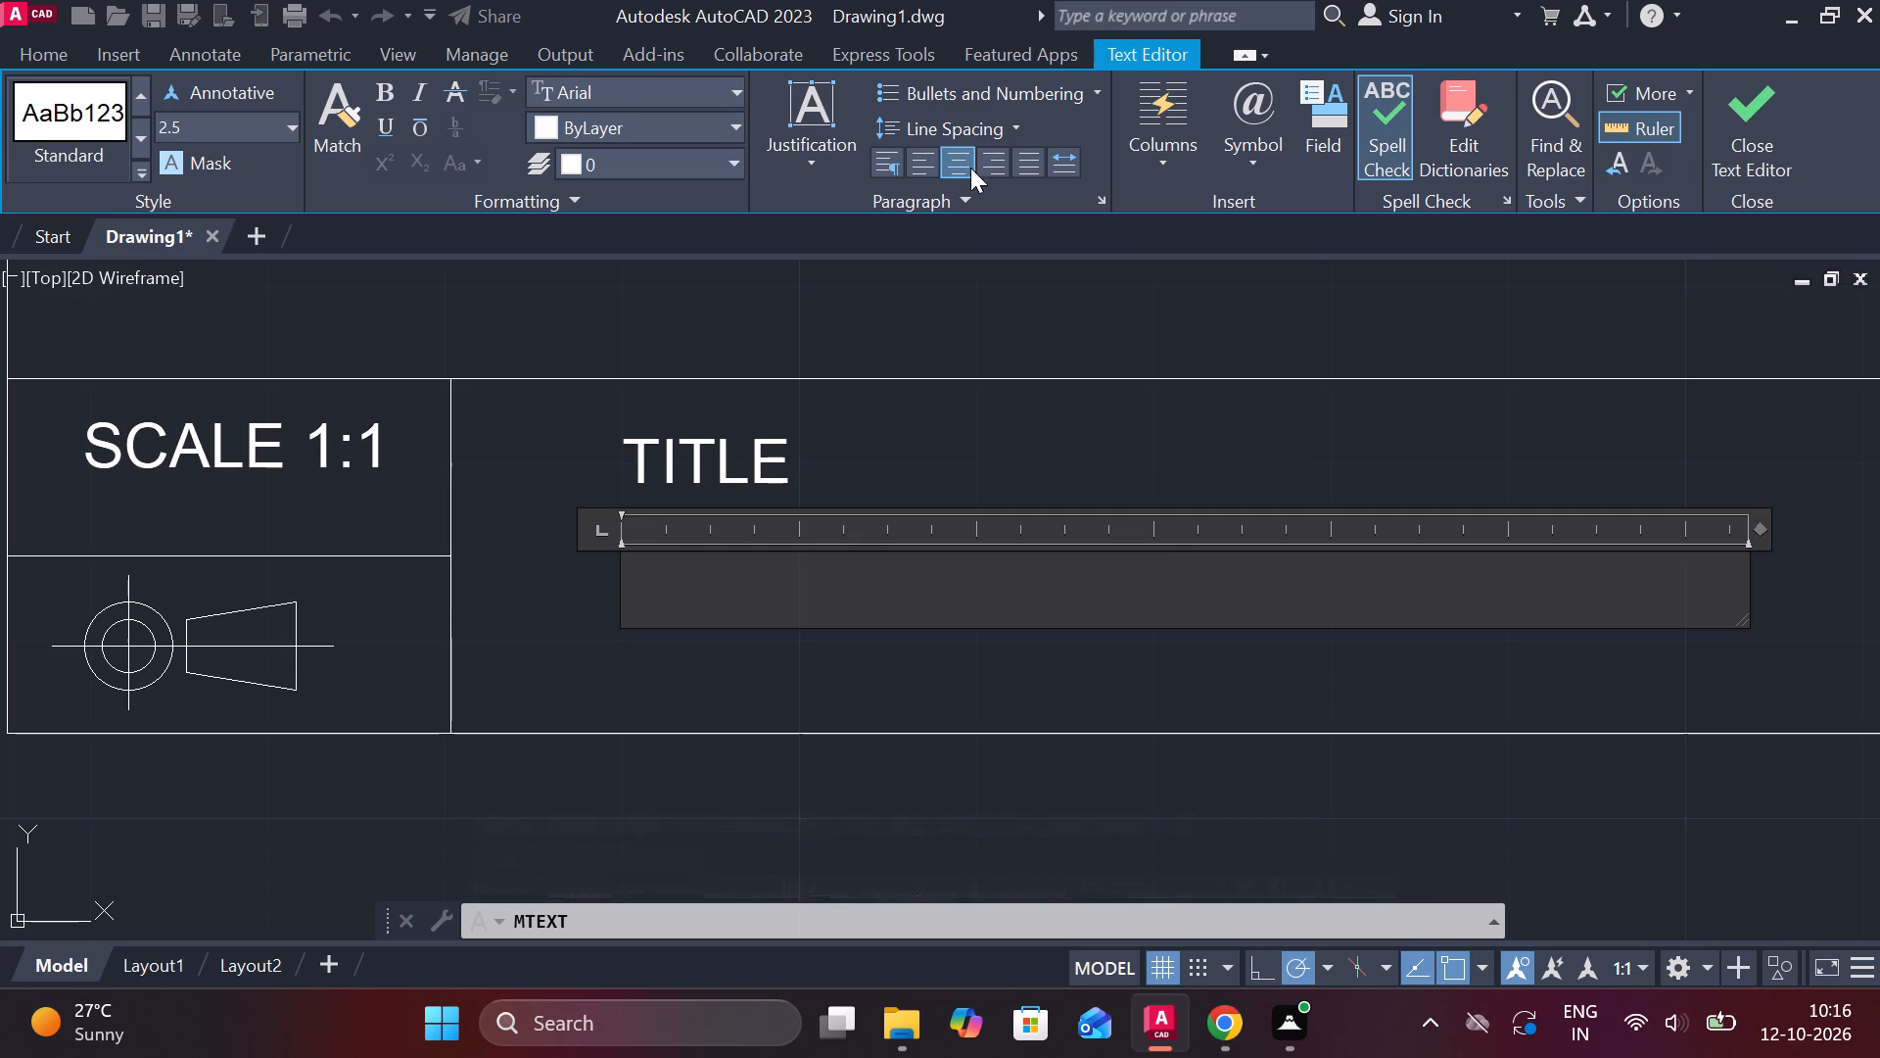
{"action": "type", "text": "MOUNTING PLATE WITH"}
{"action": "key", "text": "space"}
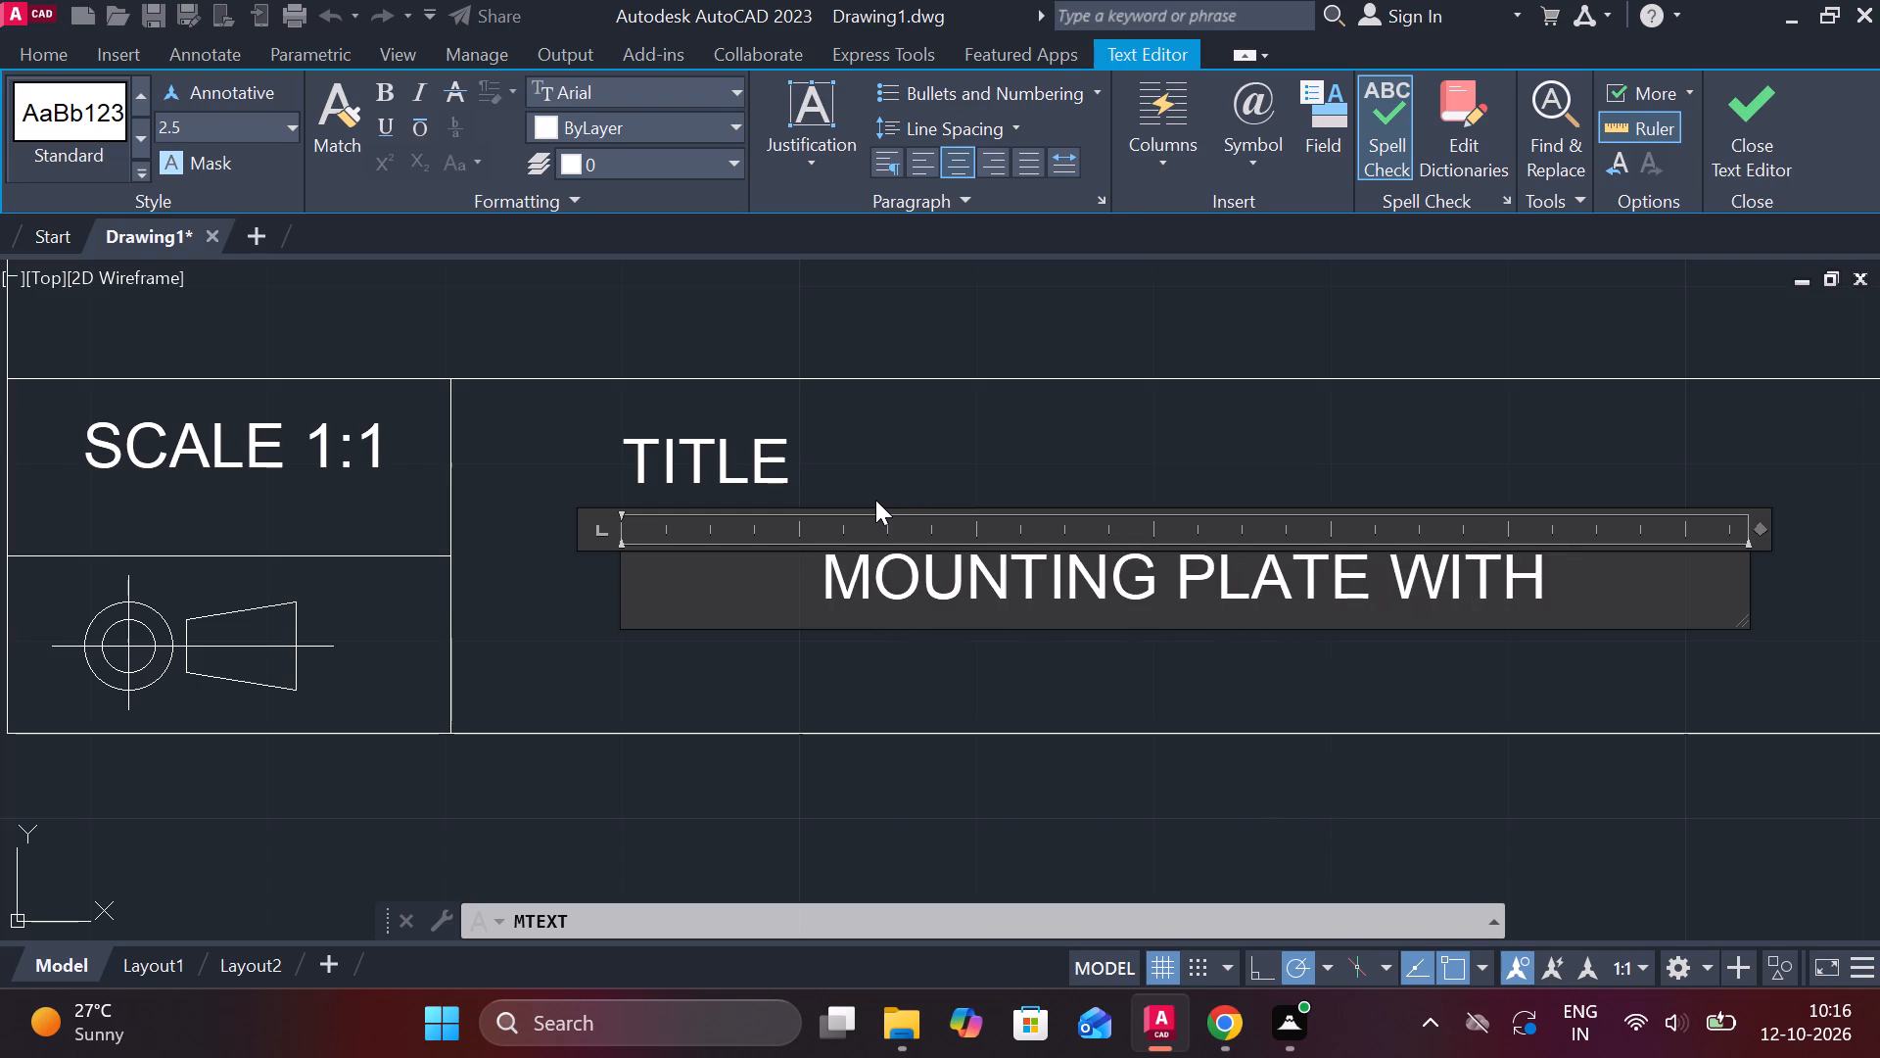
{"action": "type", "text": "MULTIP"}
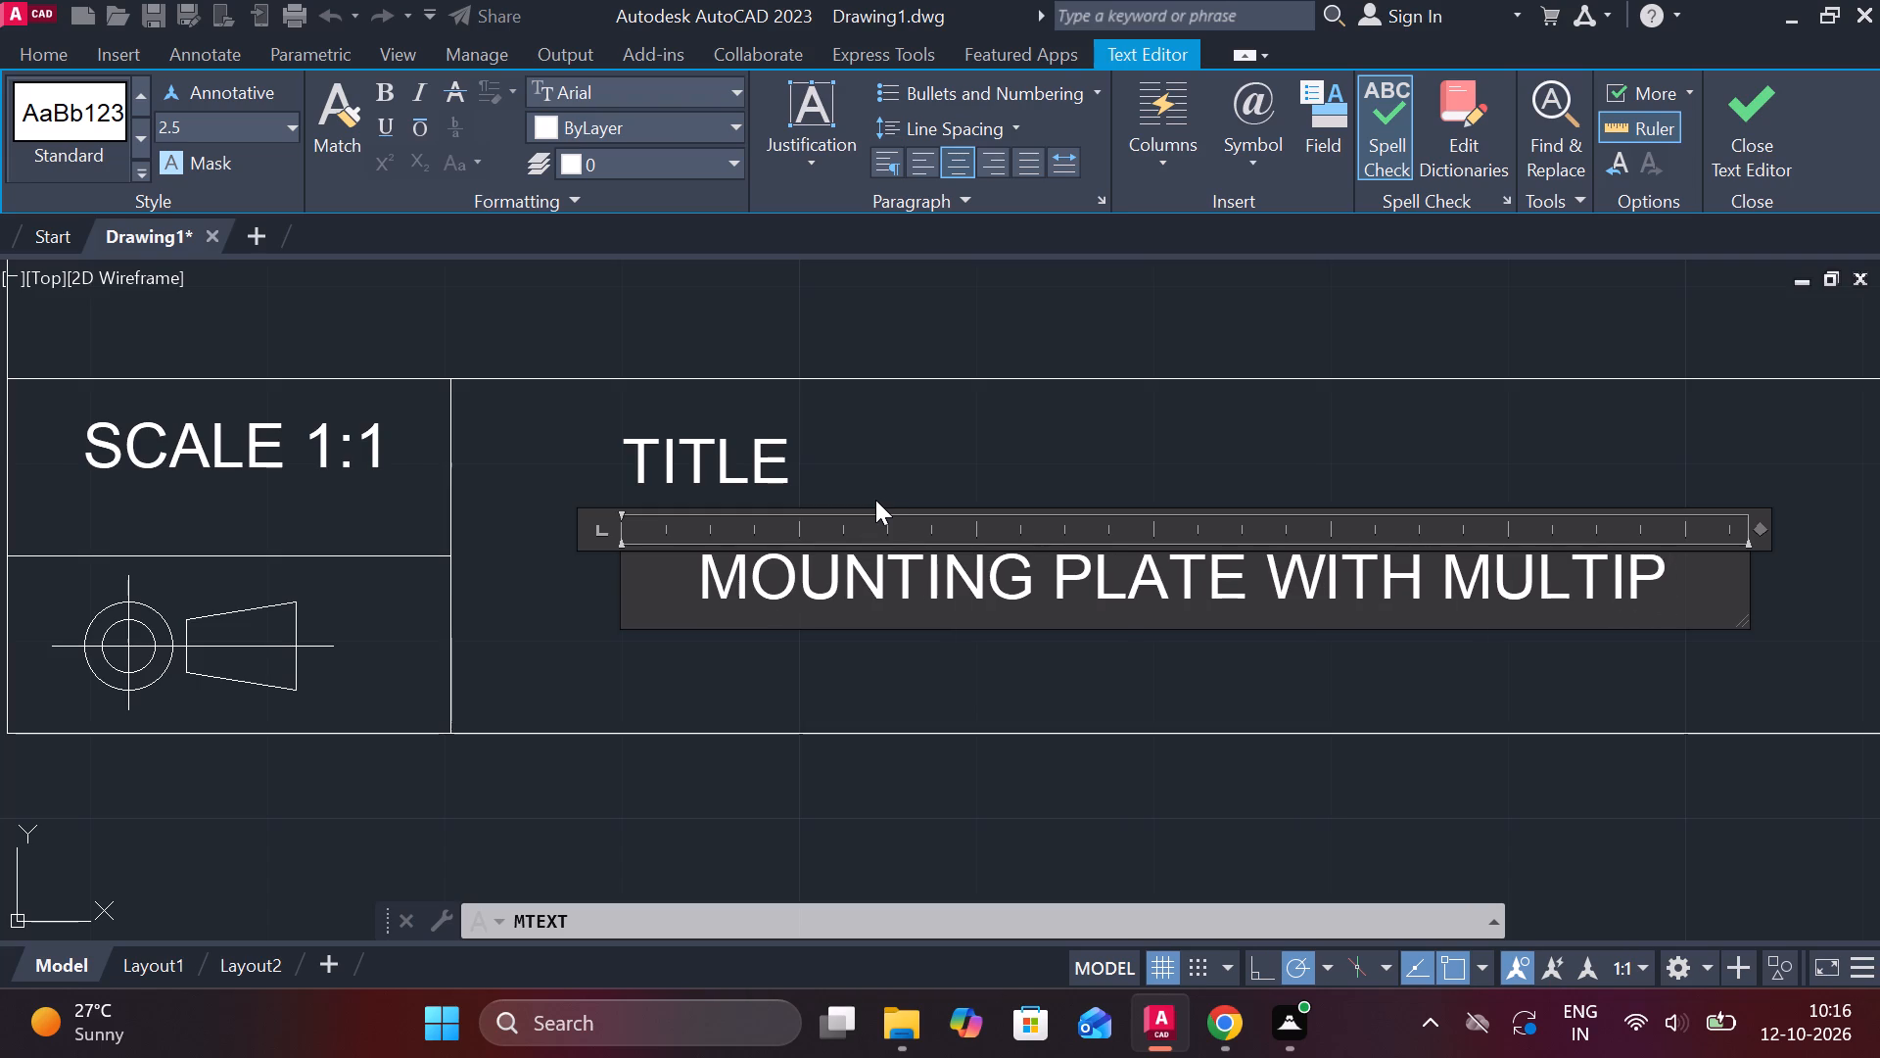
{"action": "type", "text": "LE"}
{"action": "key", "text": "space"}
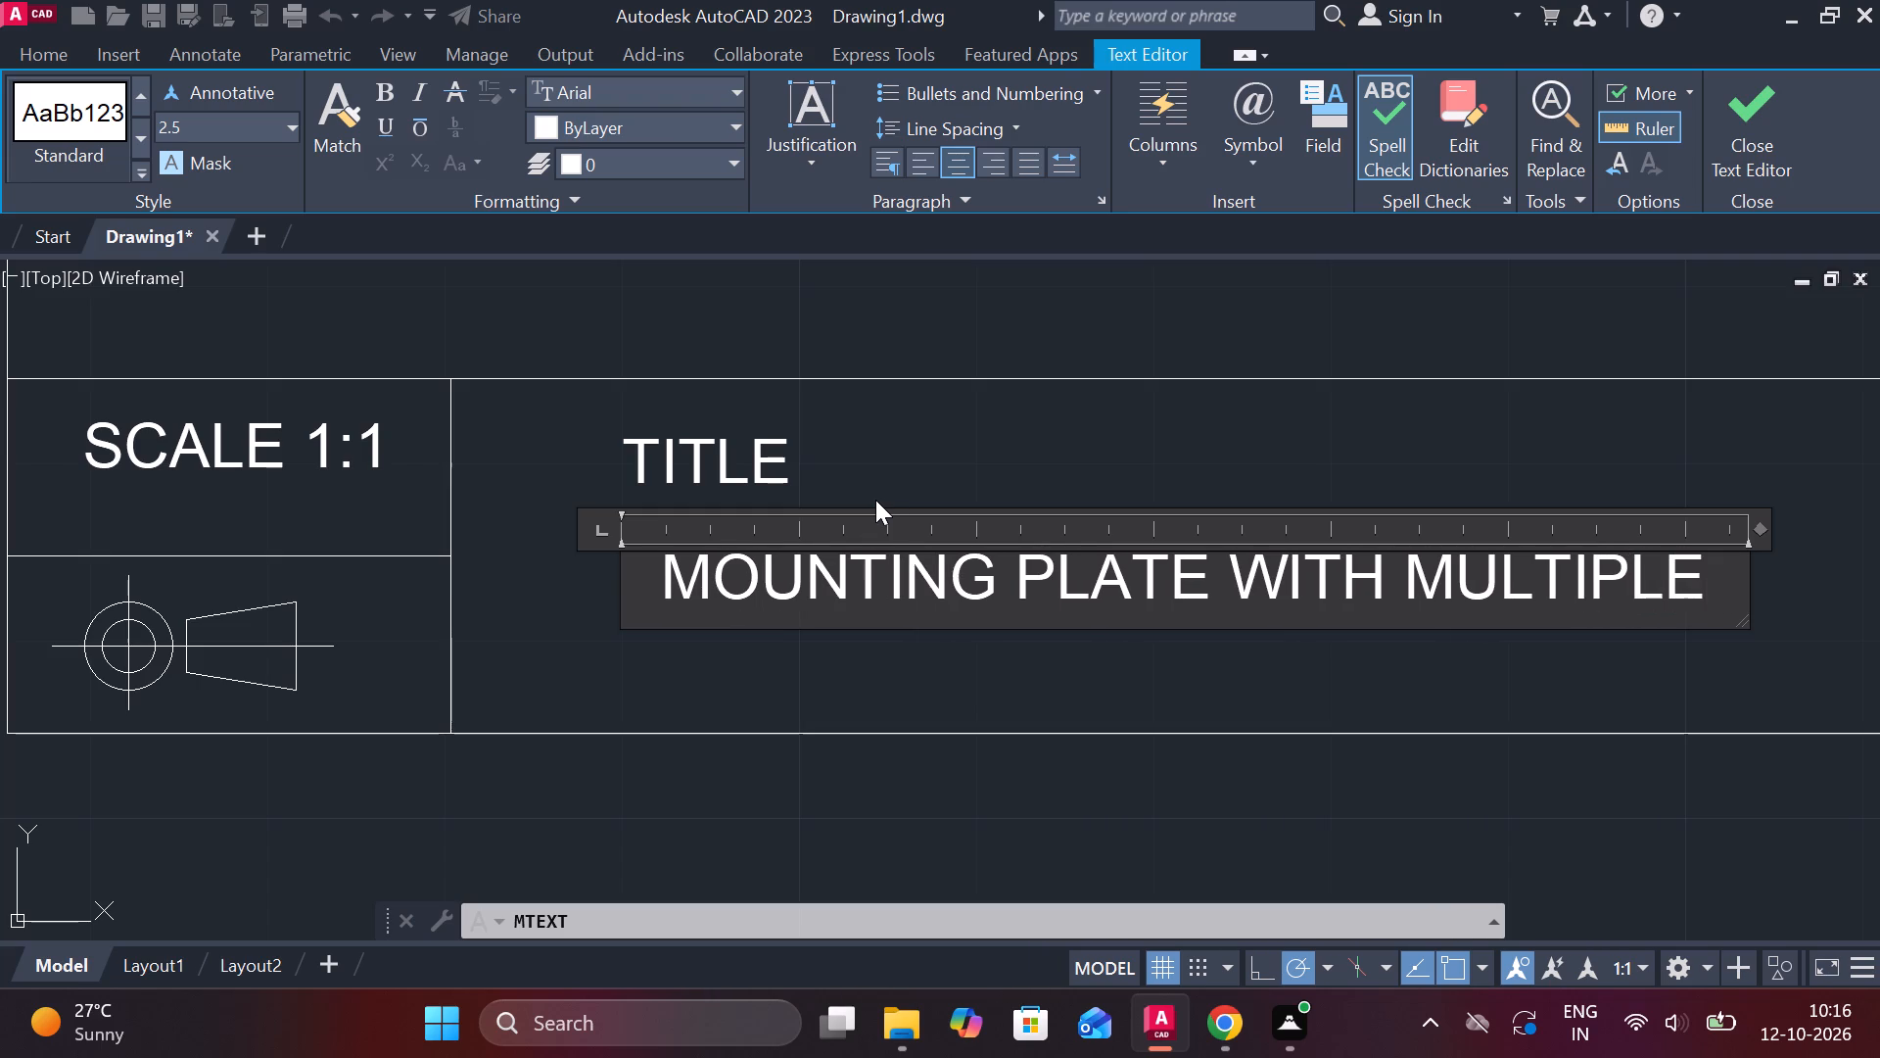
{"action": "type", "text": "HOL"}
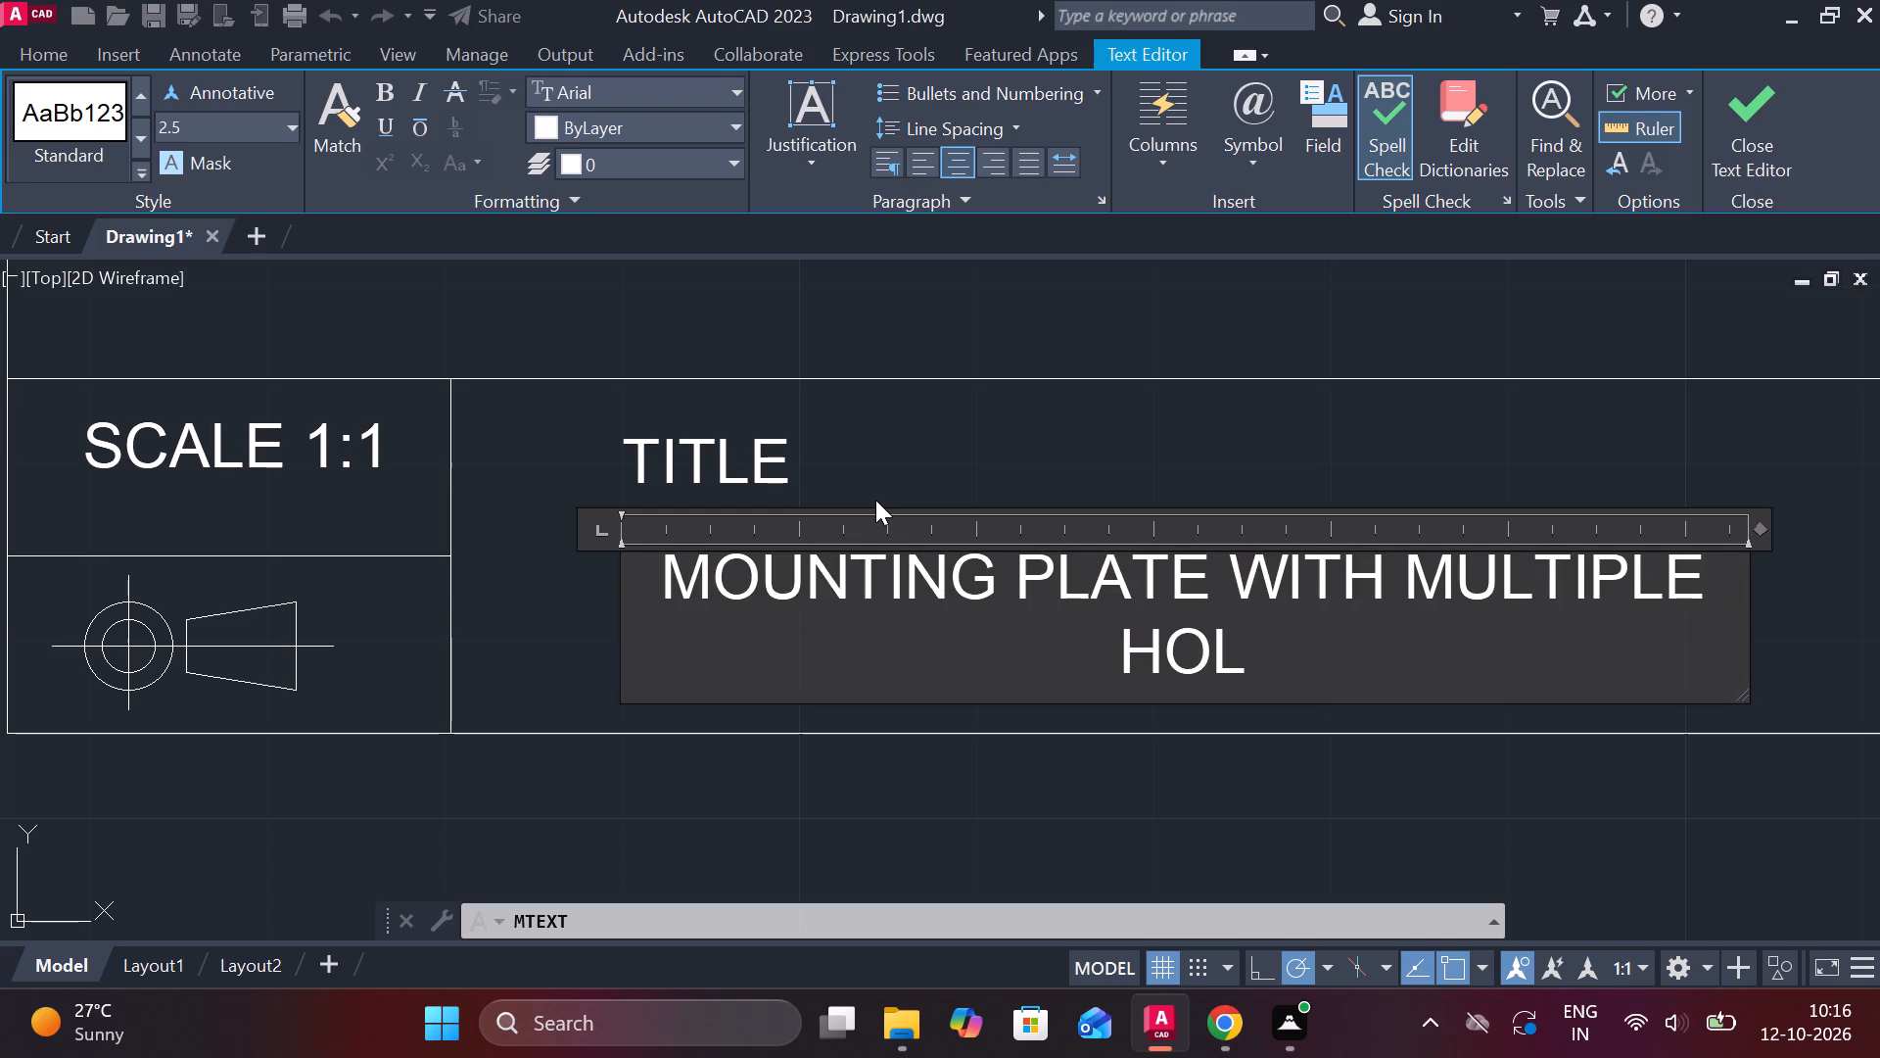
{"action": "key", "text": "BackSpace"}
{"action": "key", "text": "BackSpace"}
{"action": "key", "text": "BackSpace"}
{"action": "key", "text": "BackSpace"}
{"action": "key", "text": "BackSpace"}
{"action": "key", "text": "BackSpace"}
{"action": "key", "text": "BackSpace"}
{"action": "key", "text": "BackSpace"}
{"action": "key", "text": "BackSpace"}
{"action": "key", "text": "BackSpace"}
{"action": "key", "text": "BackSpace"}
{"action": "key", "text": "BackSpace"}
{"action": "key", "text": "BackSpace"}
{"action": "key", "text": "BackSpace"}
{"action": "key", "text": "BackSpace"}
{"action": "key", "text": "BackSpace"}
{"action": "key", "text": "BackSpace"}
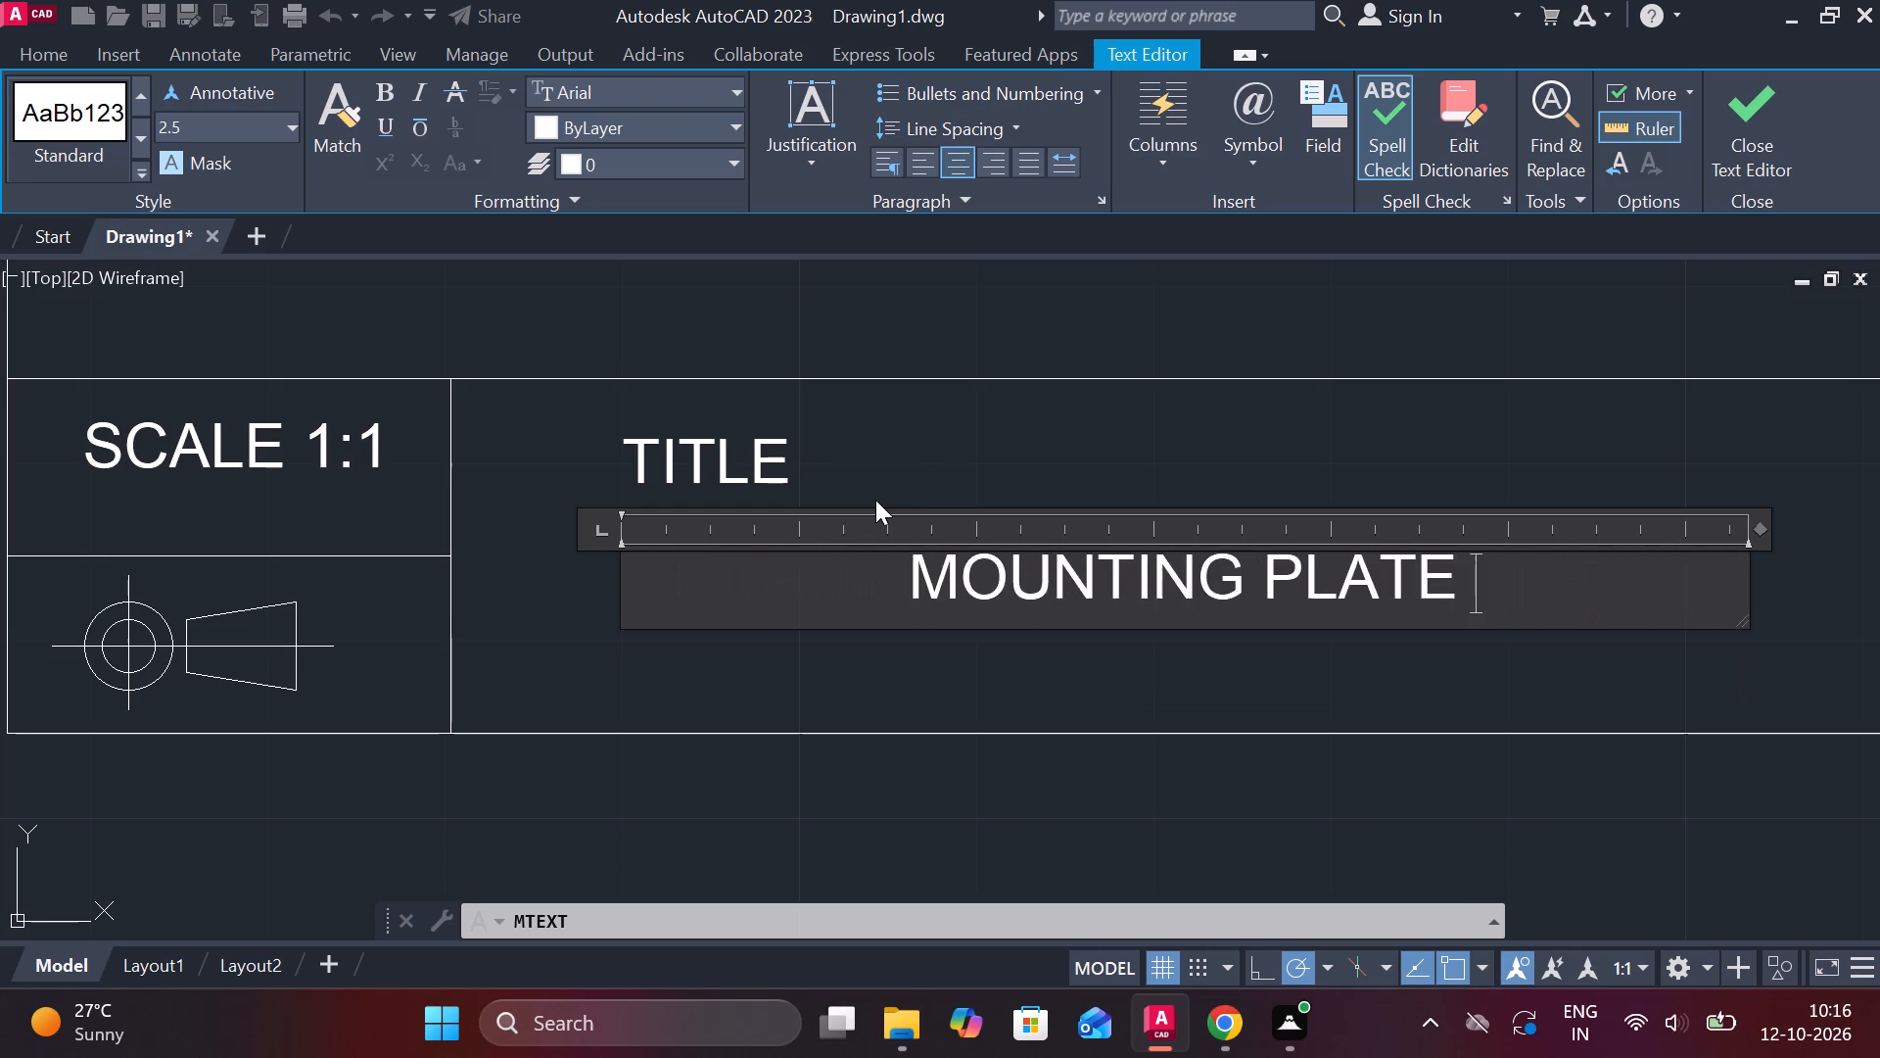
{"action": "key", "text": "BackSpace"}
{"action": "left_click", "coordinate": [1744, 123]}
Move the whole title block closer to the plate views and slightly lower, using its bottom-right corner as base point.
{"action": "scroll", "coordinate": [1435, 546], "scroll_direction": "down", "scroll_amount": 3}
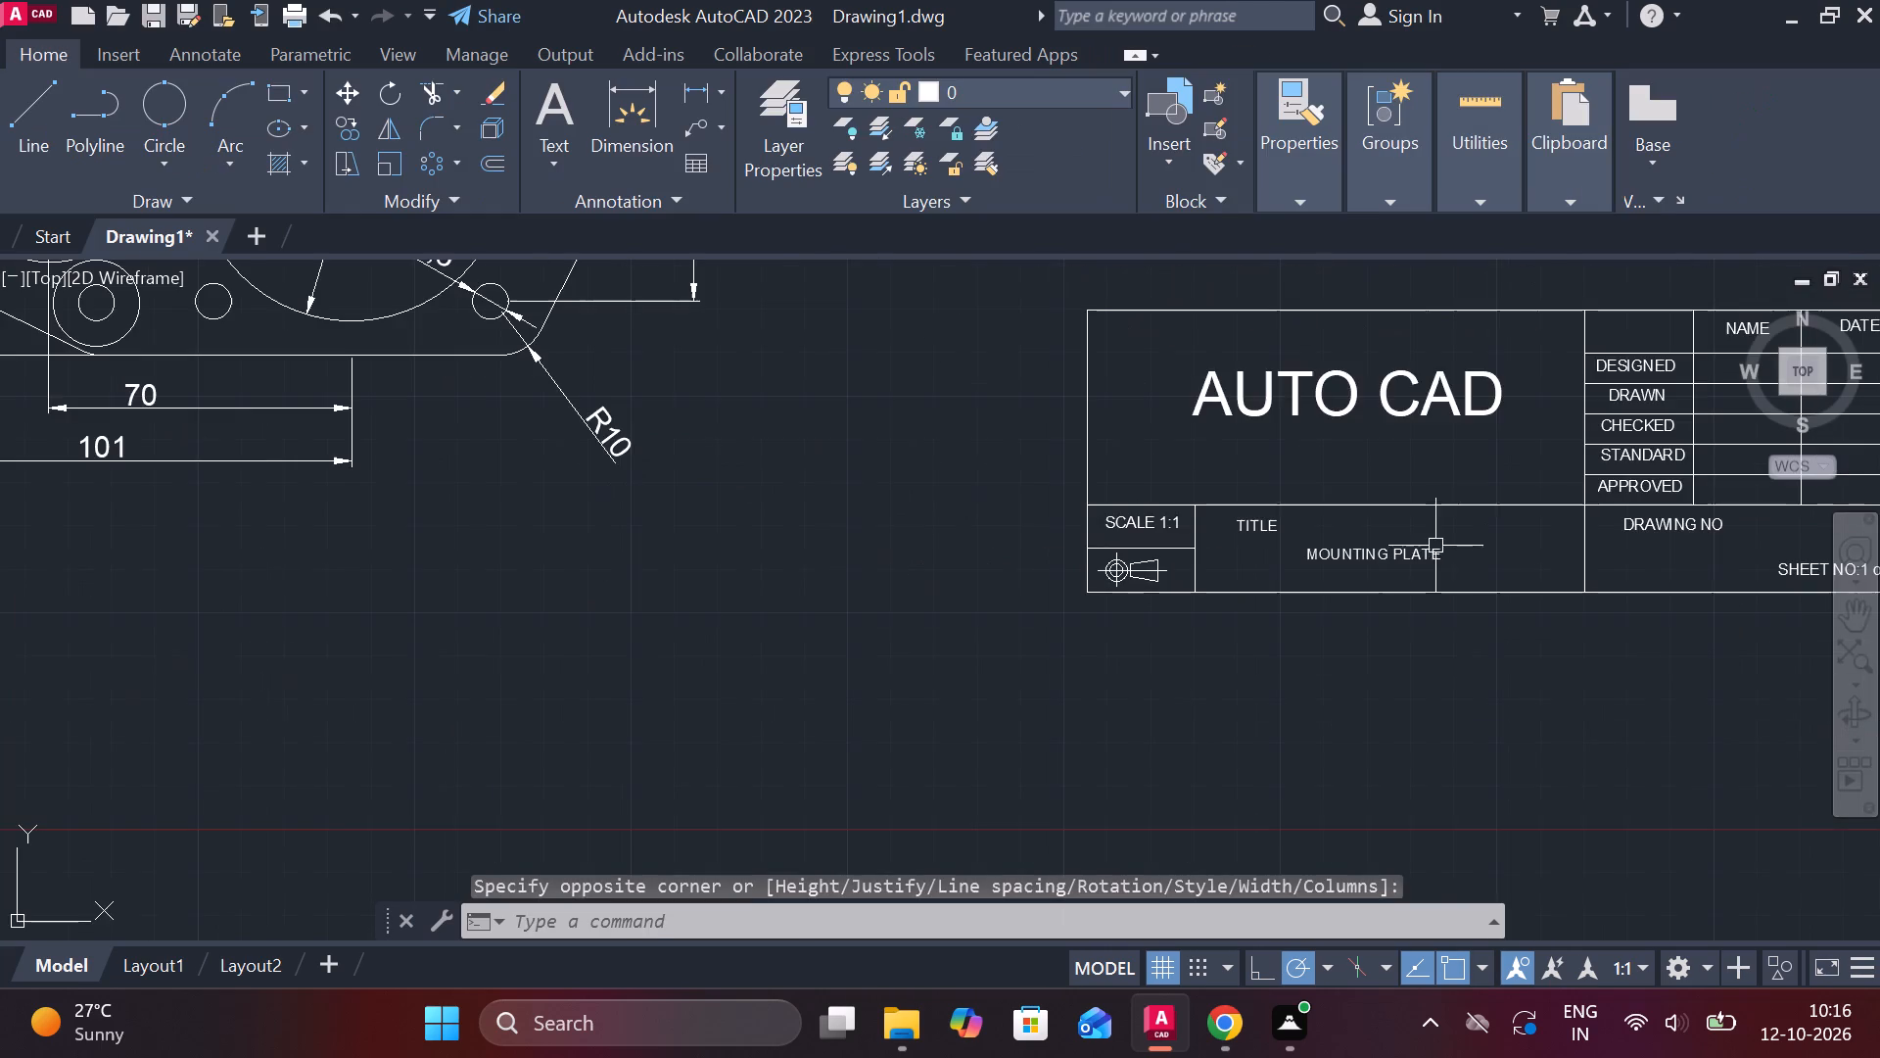
{"action": "scroll", "coordinate": [1348, 639], "scroll_direction": "down", "scroll_amount": 1}
{"action": "left_click_drag", "start_coordinate": [1104, 394], "coordinate": [1130, 394]}
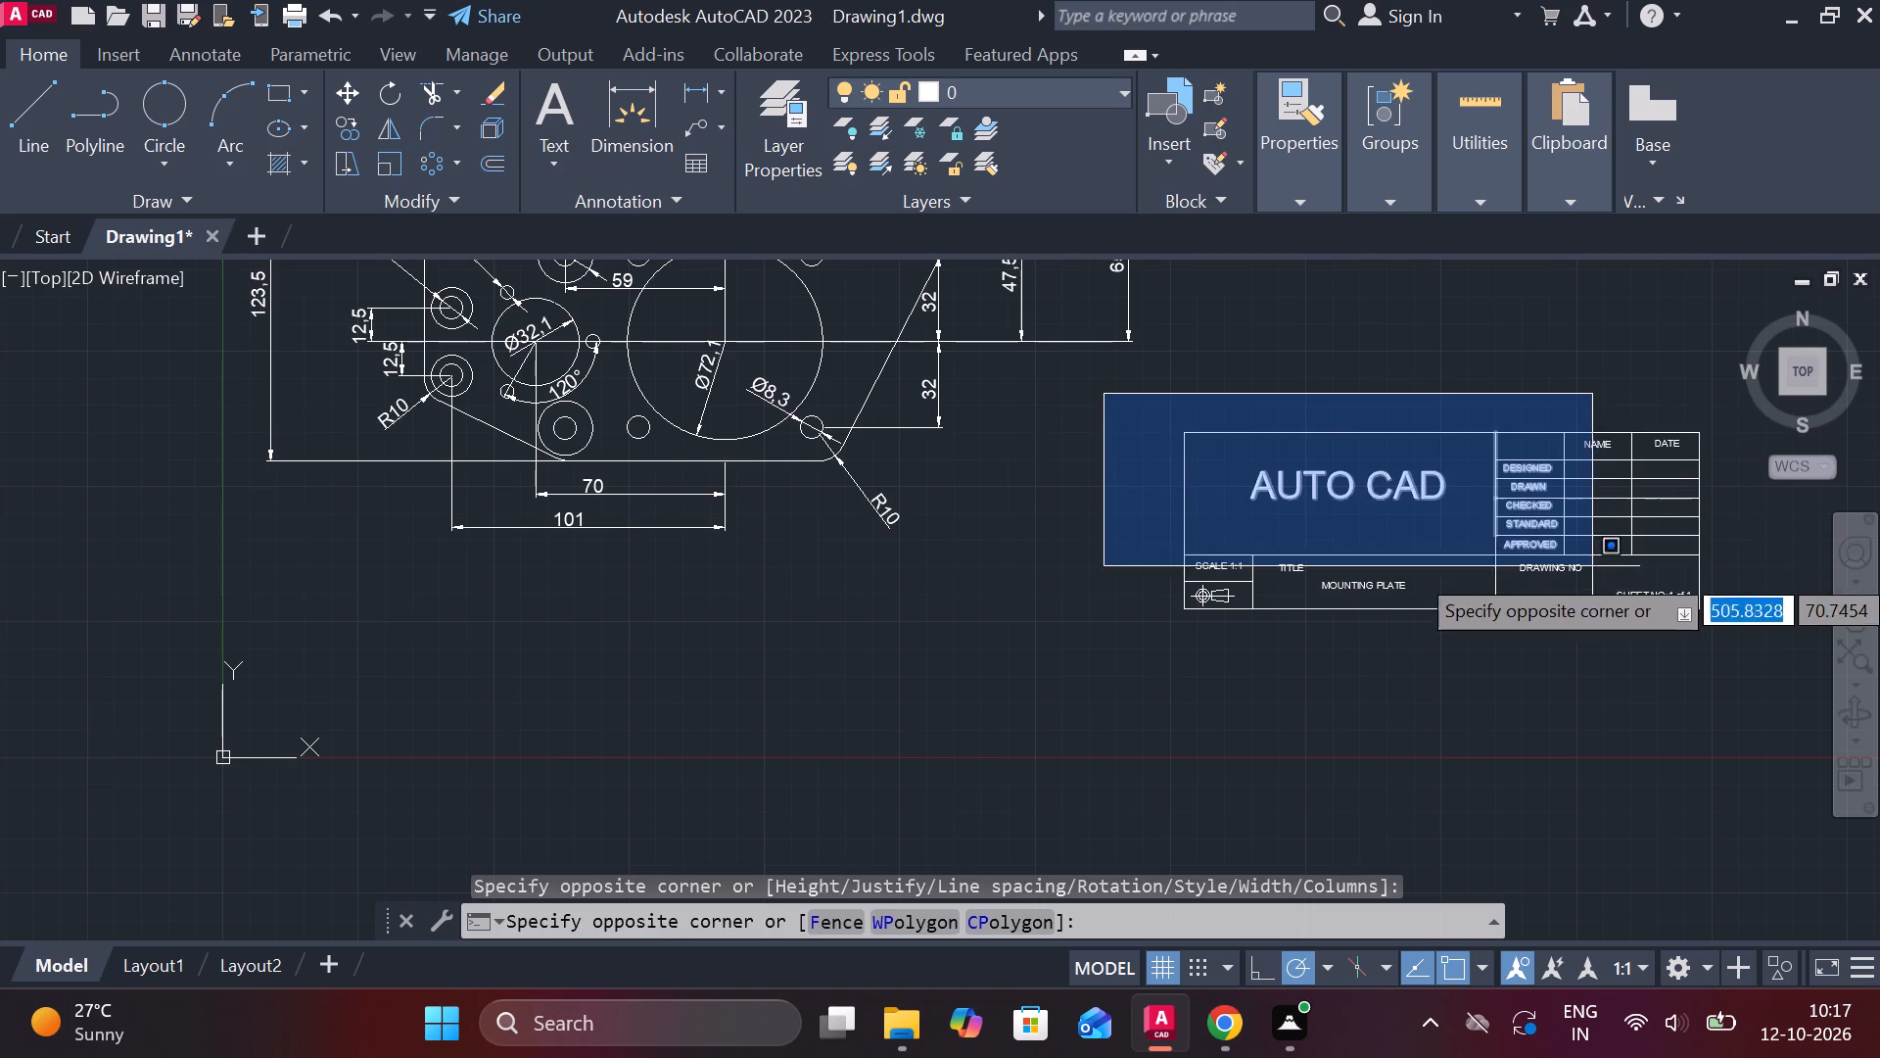
{"action": "left_click", "coordinate": [1712, 697]}
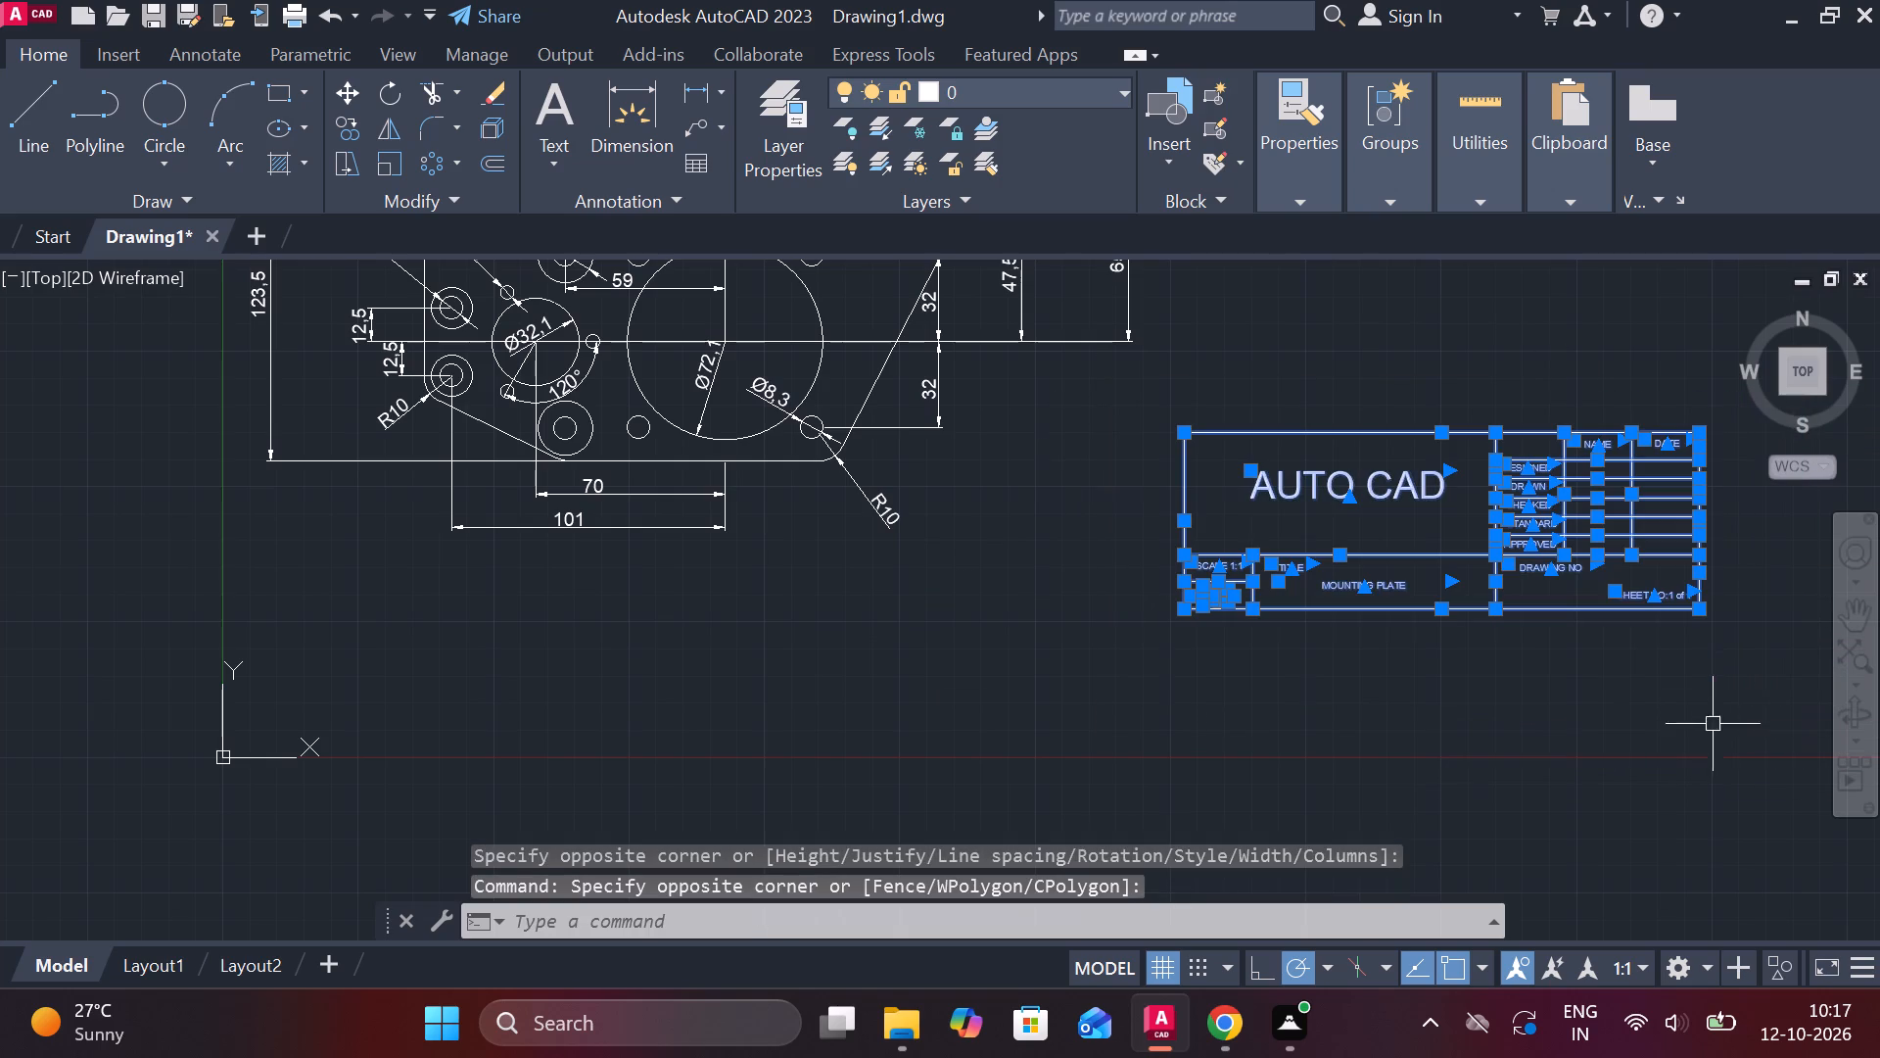
{"action": "key", "text": "m"}
{"action": "key", "text": "Return"}
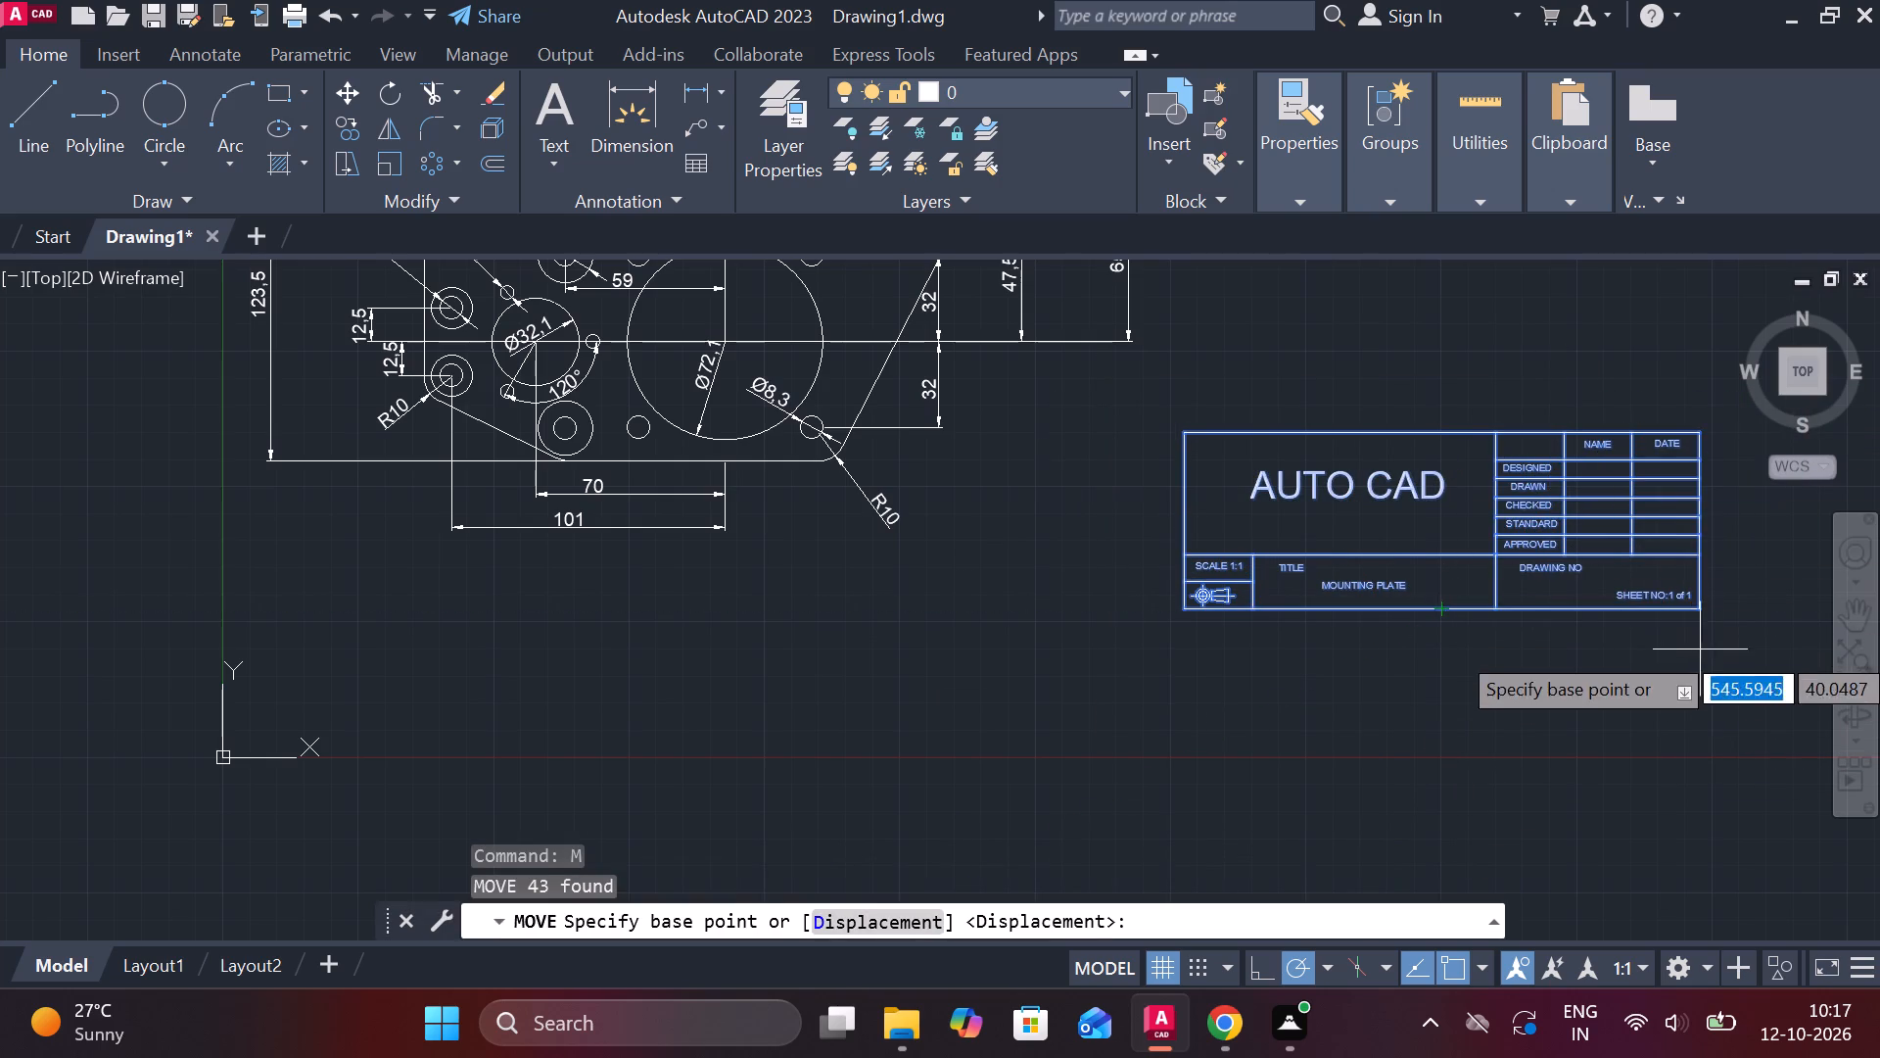
{"action": "left_click", "coordinate": [1696, 622]}
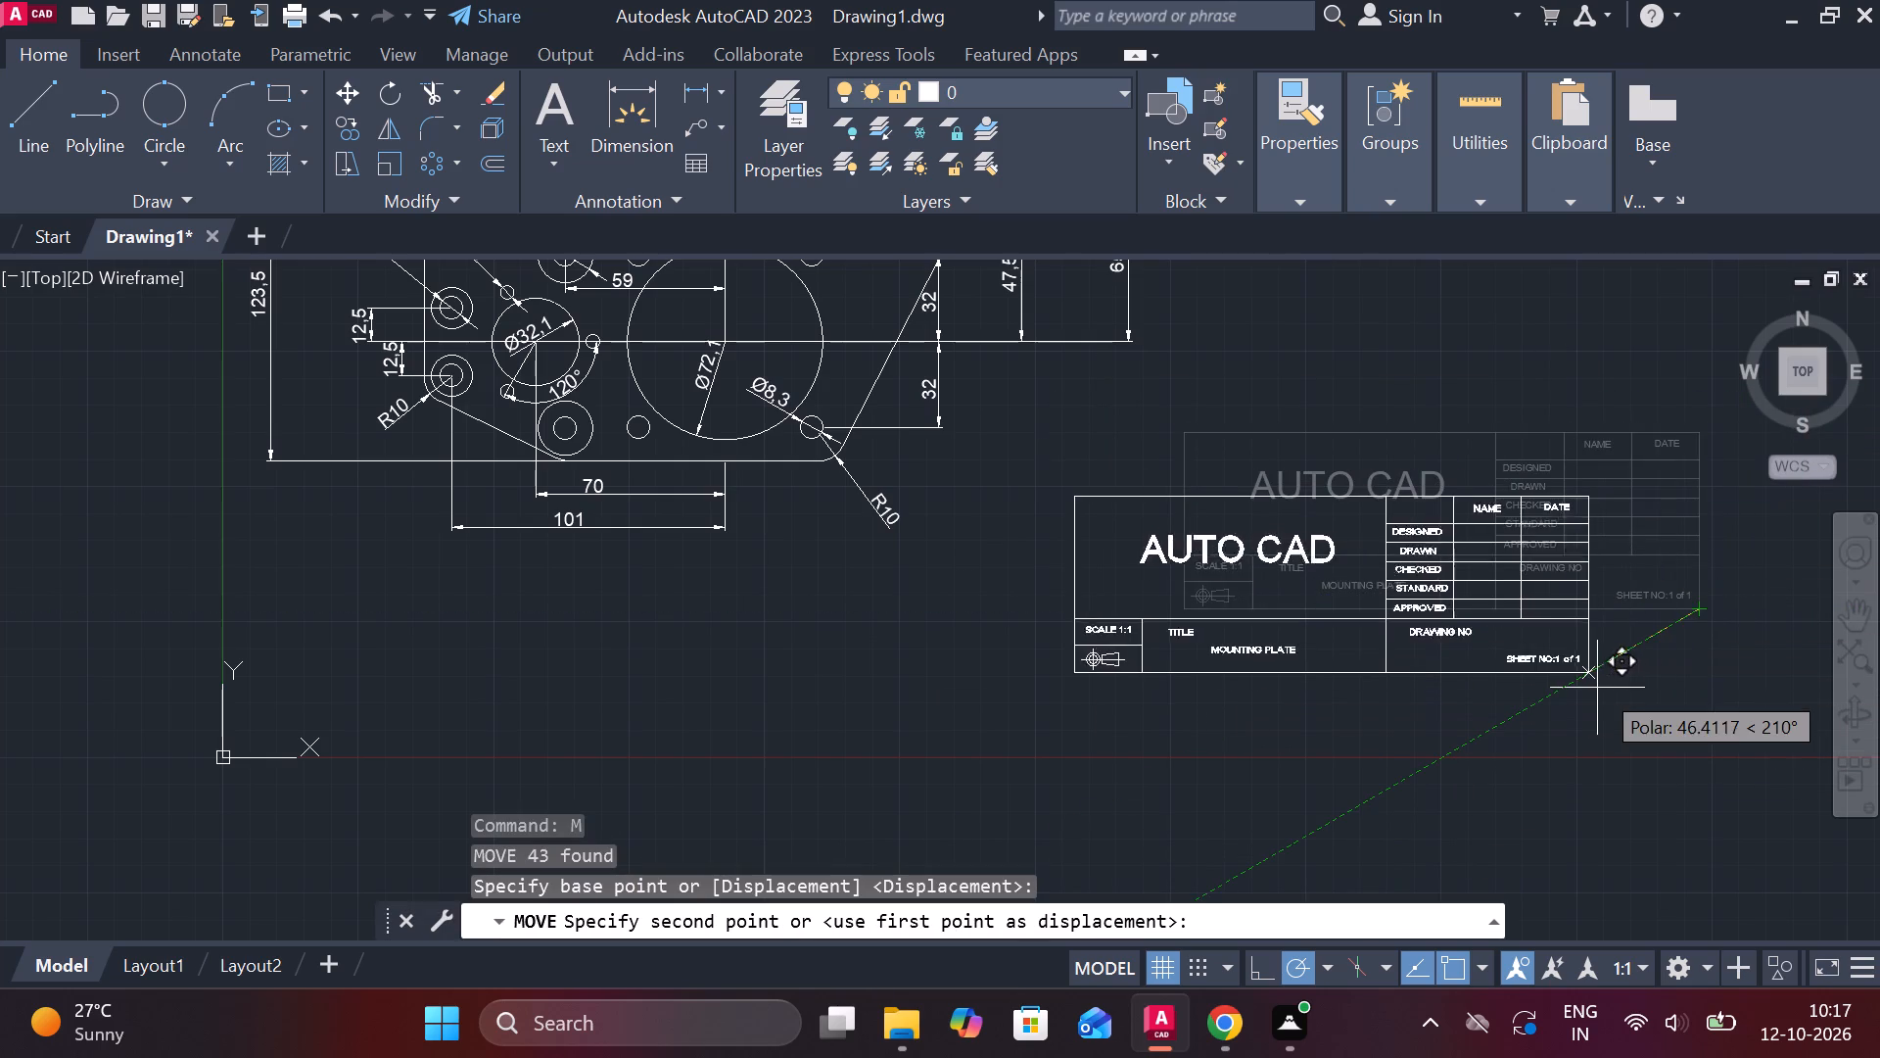
{"action": "left_click", "coordinate": [1478, 652]}
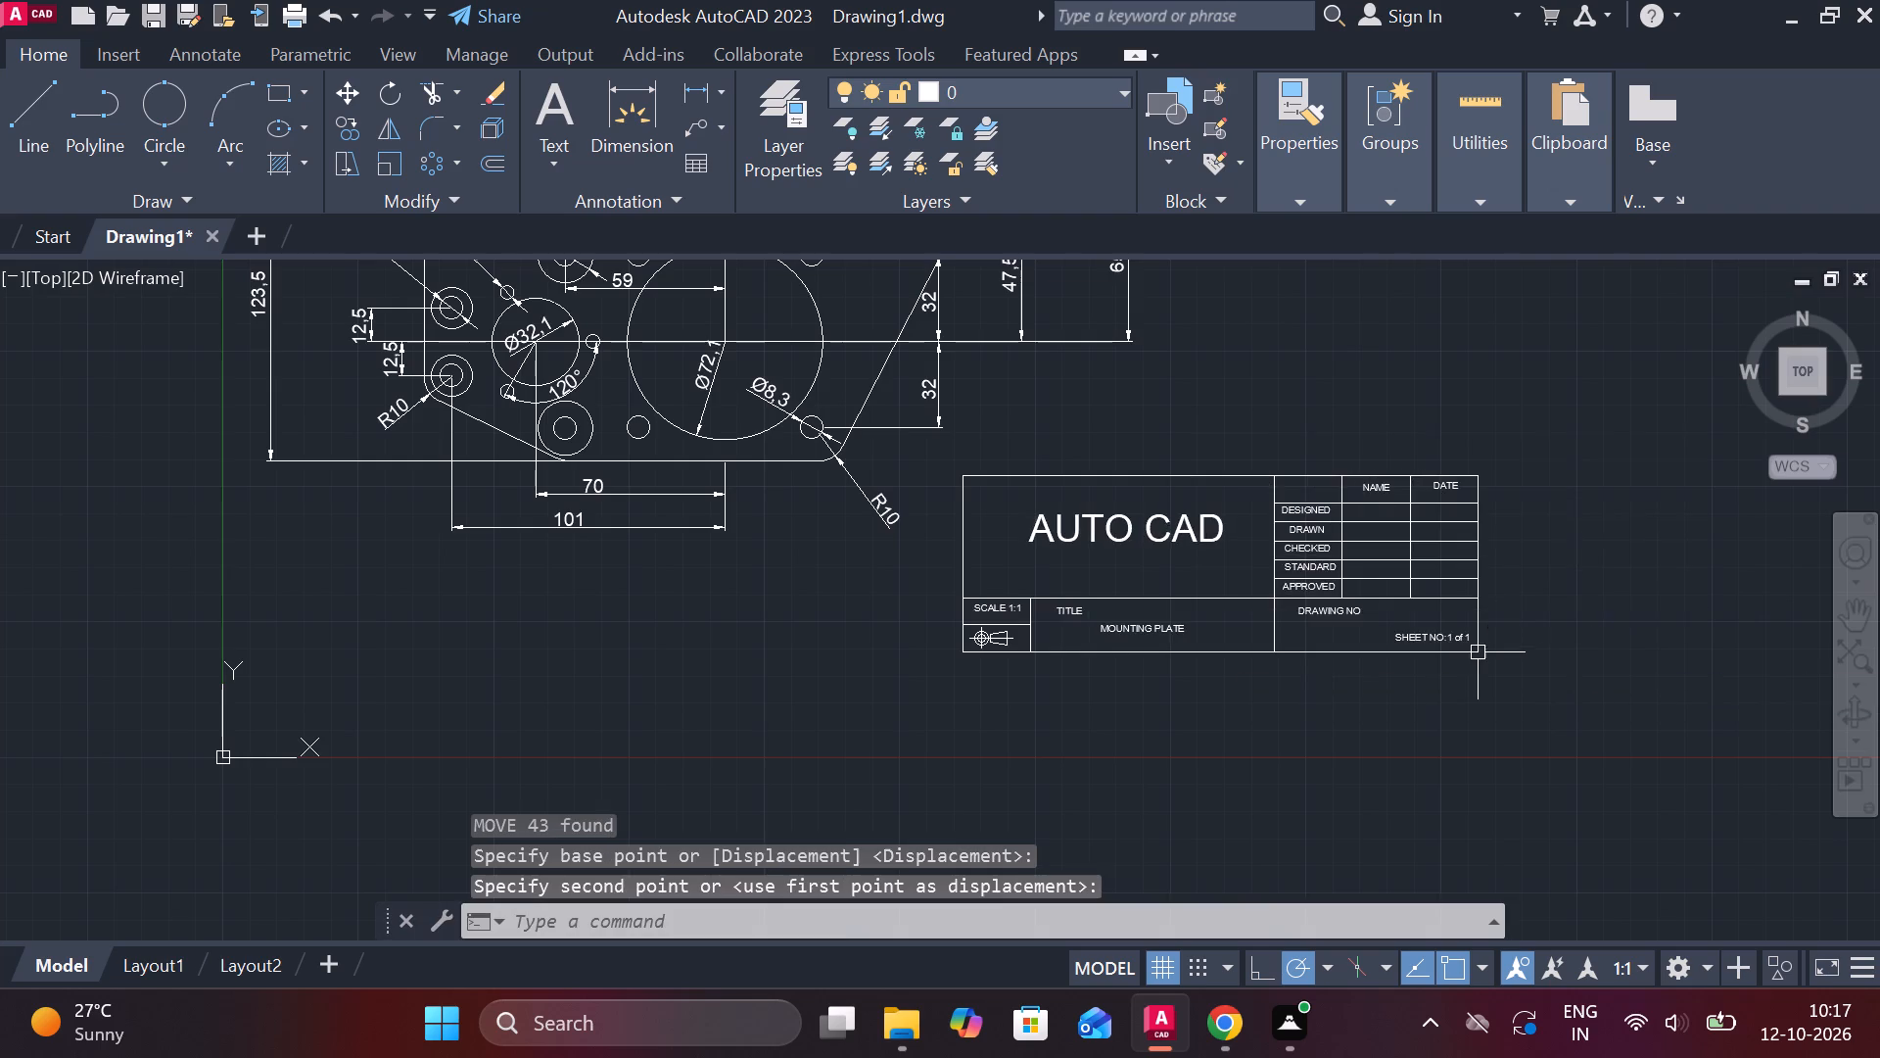
Draw a rectangular border about 472 by 347 from the title block's bottom-right corner, enclosing both plate views.
{"action": "scroll", "coordinate": [1433, 601], "scroll_direction": "down", "scroll_amount": 1}
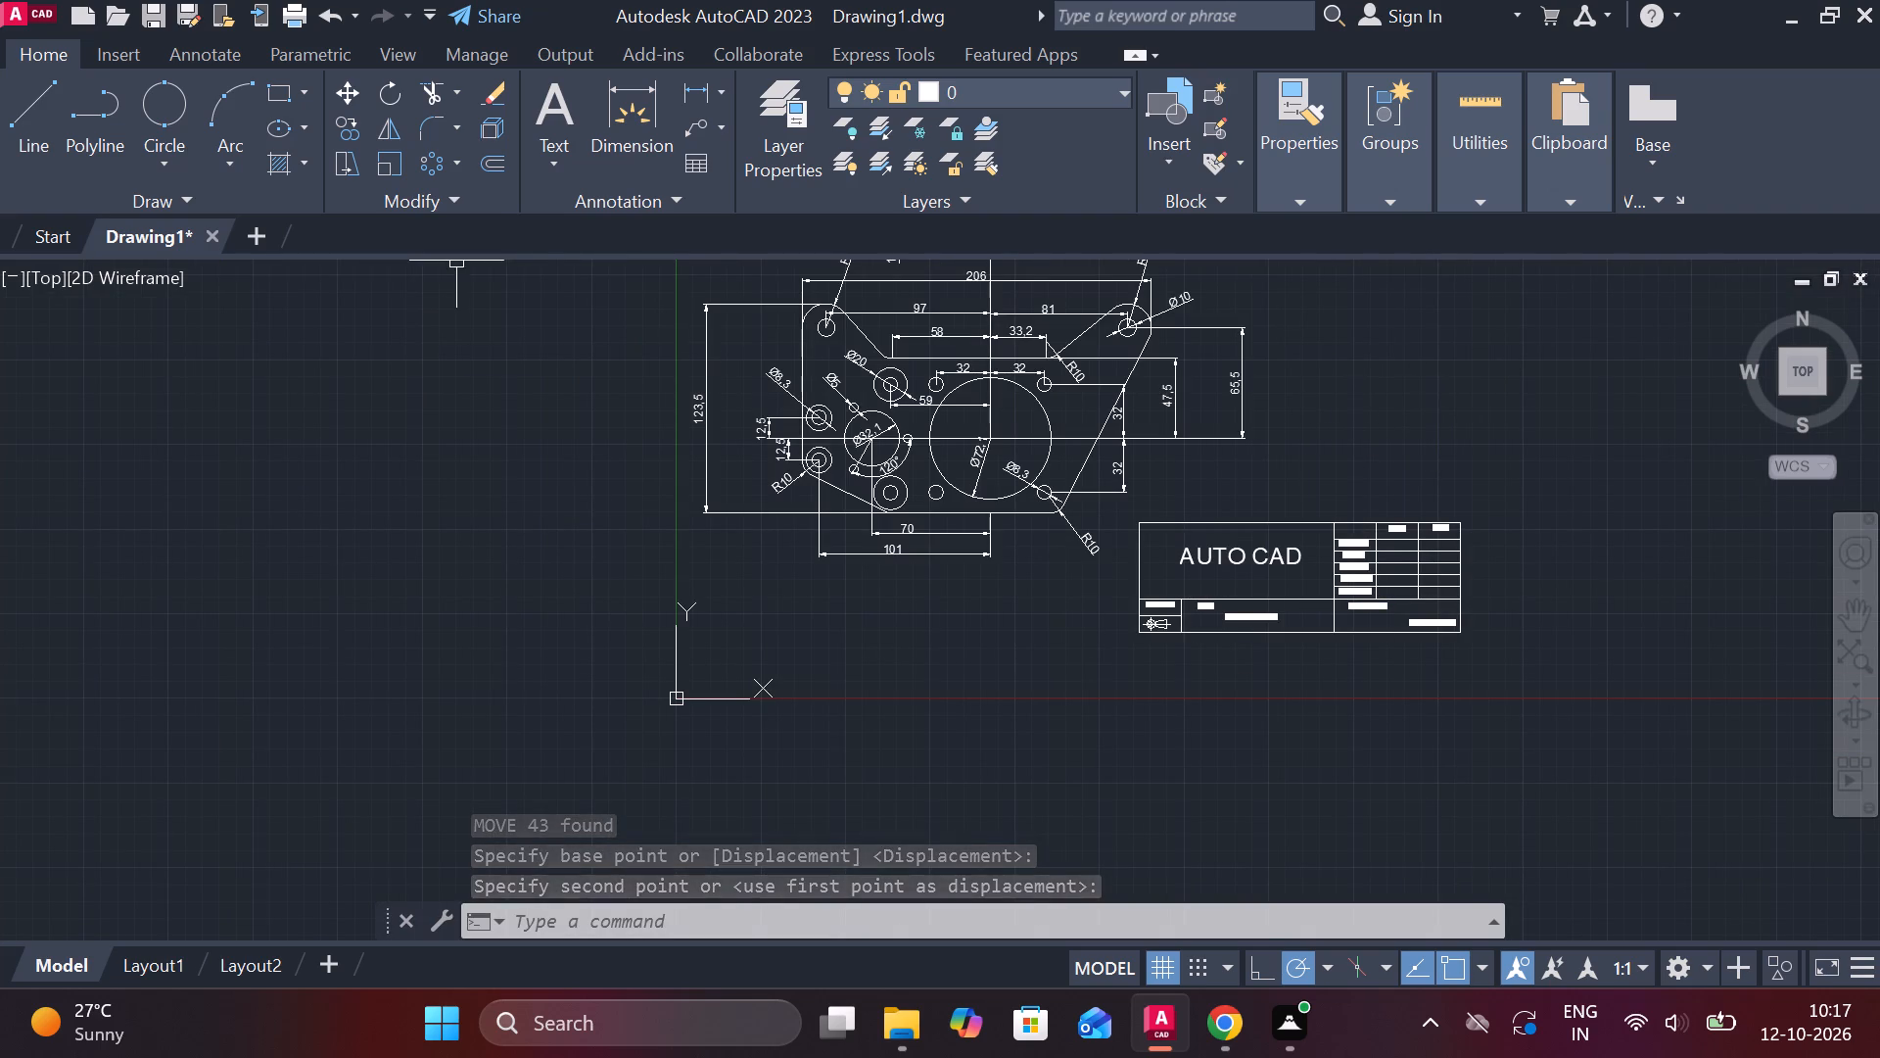
{"action": "left_click", "coordinate": [285, 89]}
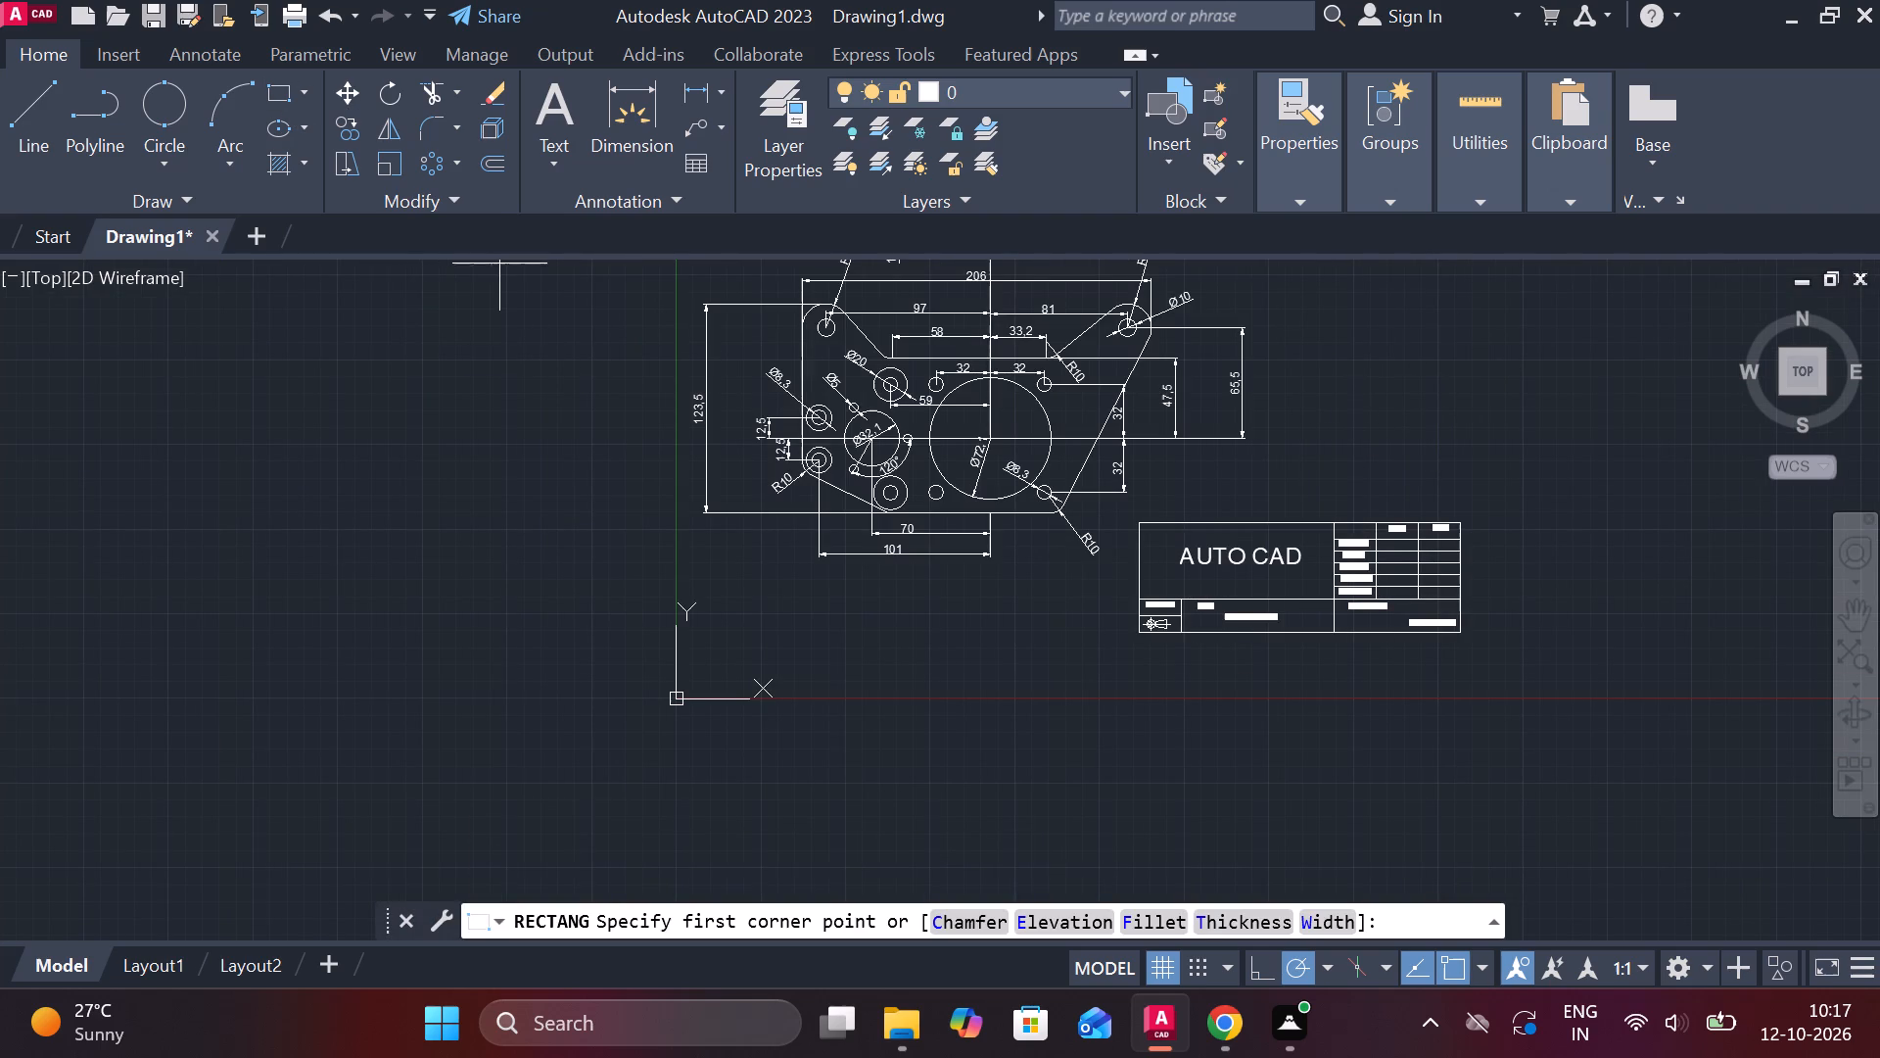
{"action": "left_click", "coordinate": [1478, 630]}
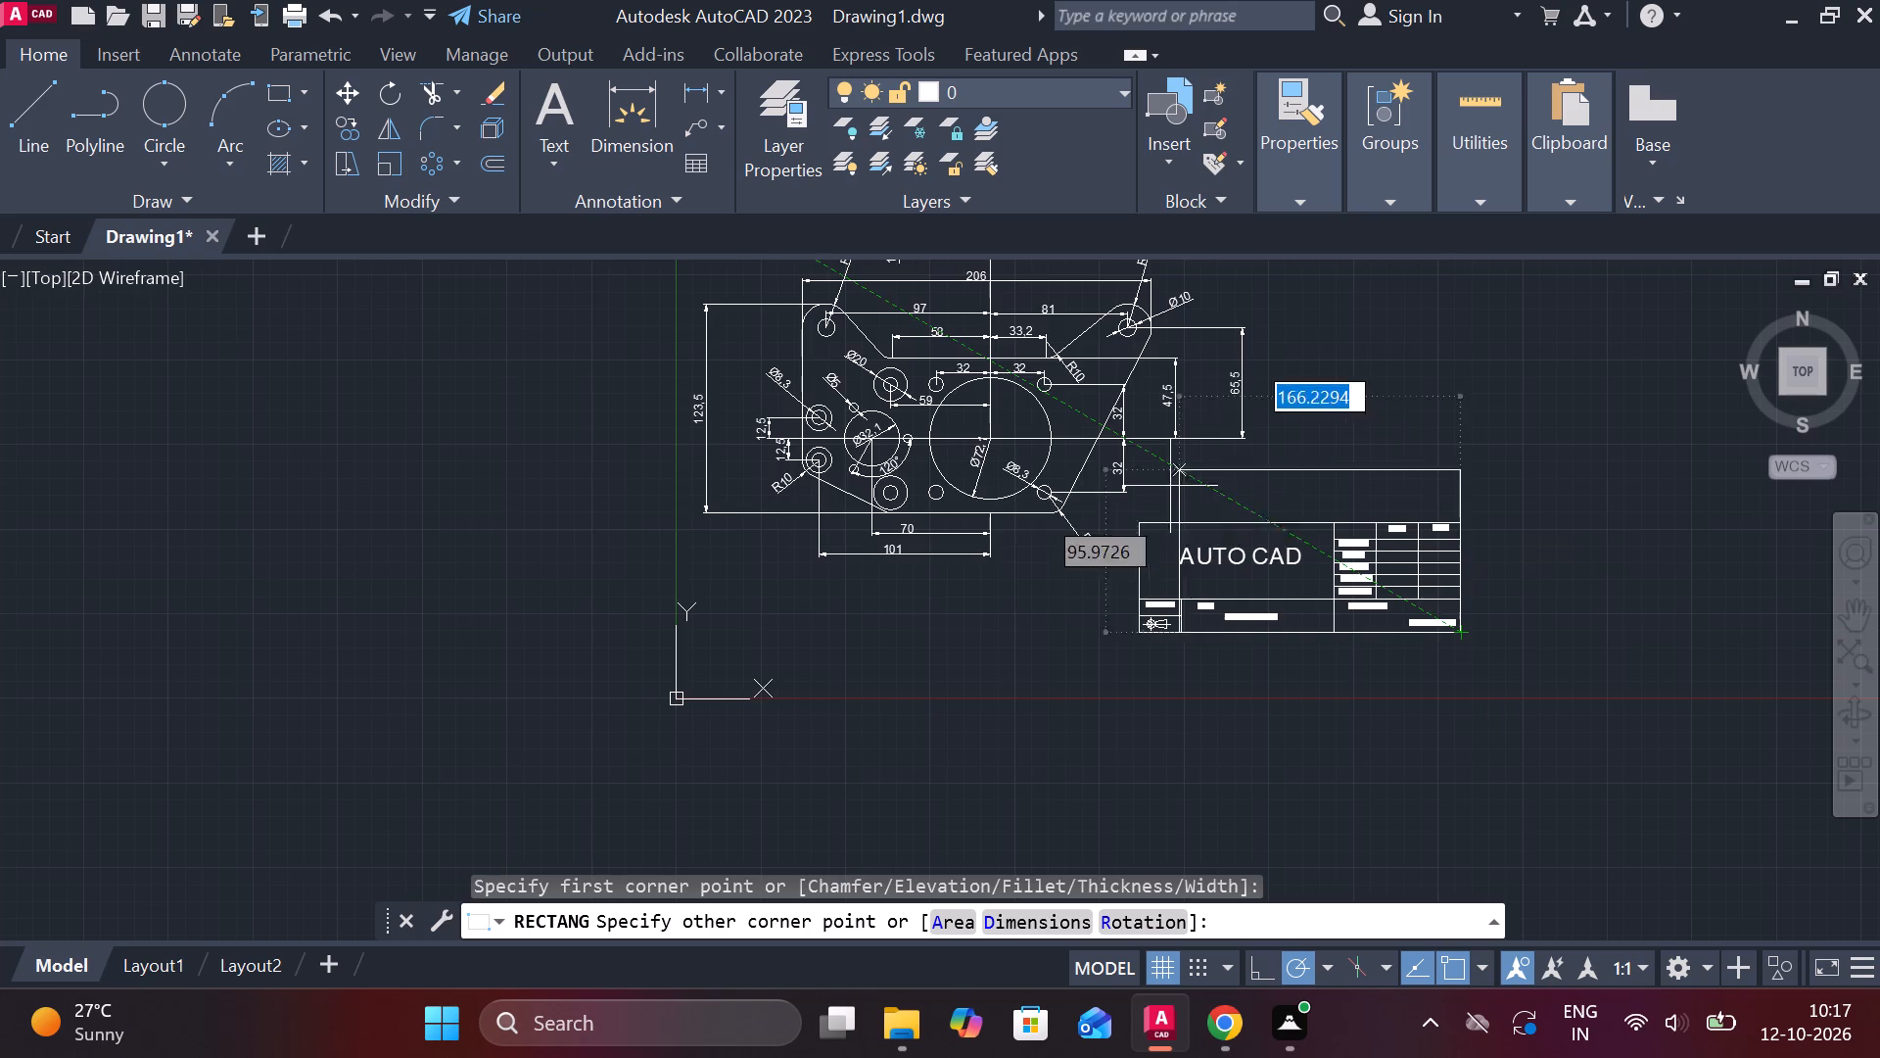
{"action": "middle_click_drag", "start_coordinate": [581, 432], "coordinate": [476, 612]}
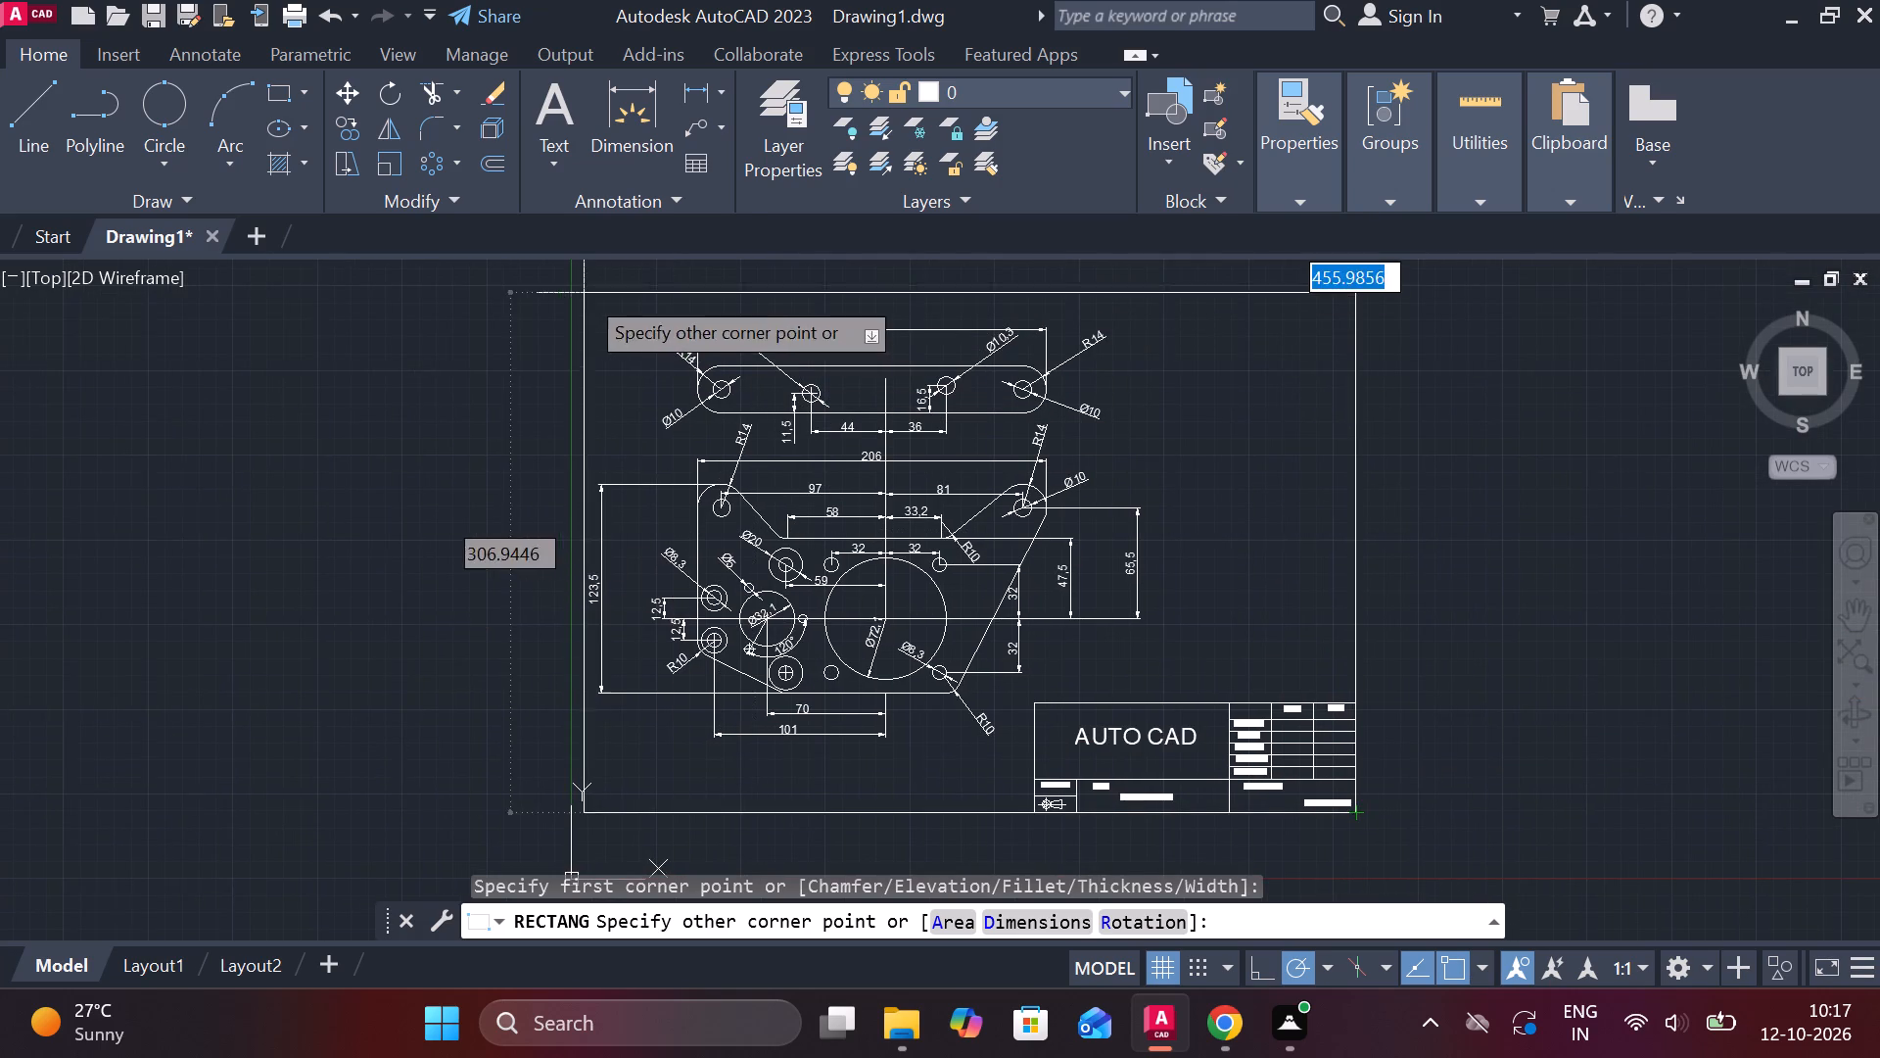
{"action": "middle_click_drag", "start_coordinate": [592, 293], "coordinate": [584, 350]}
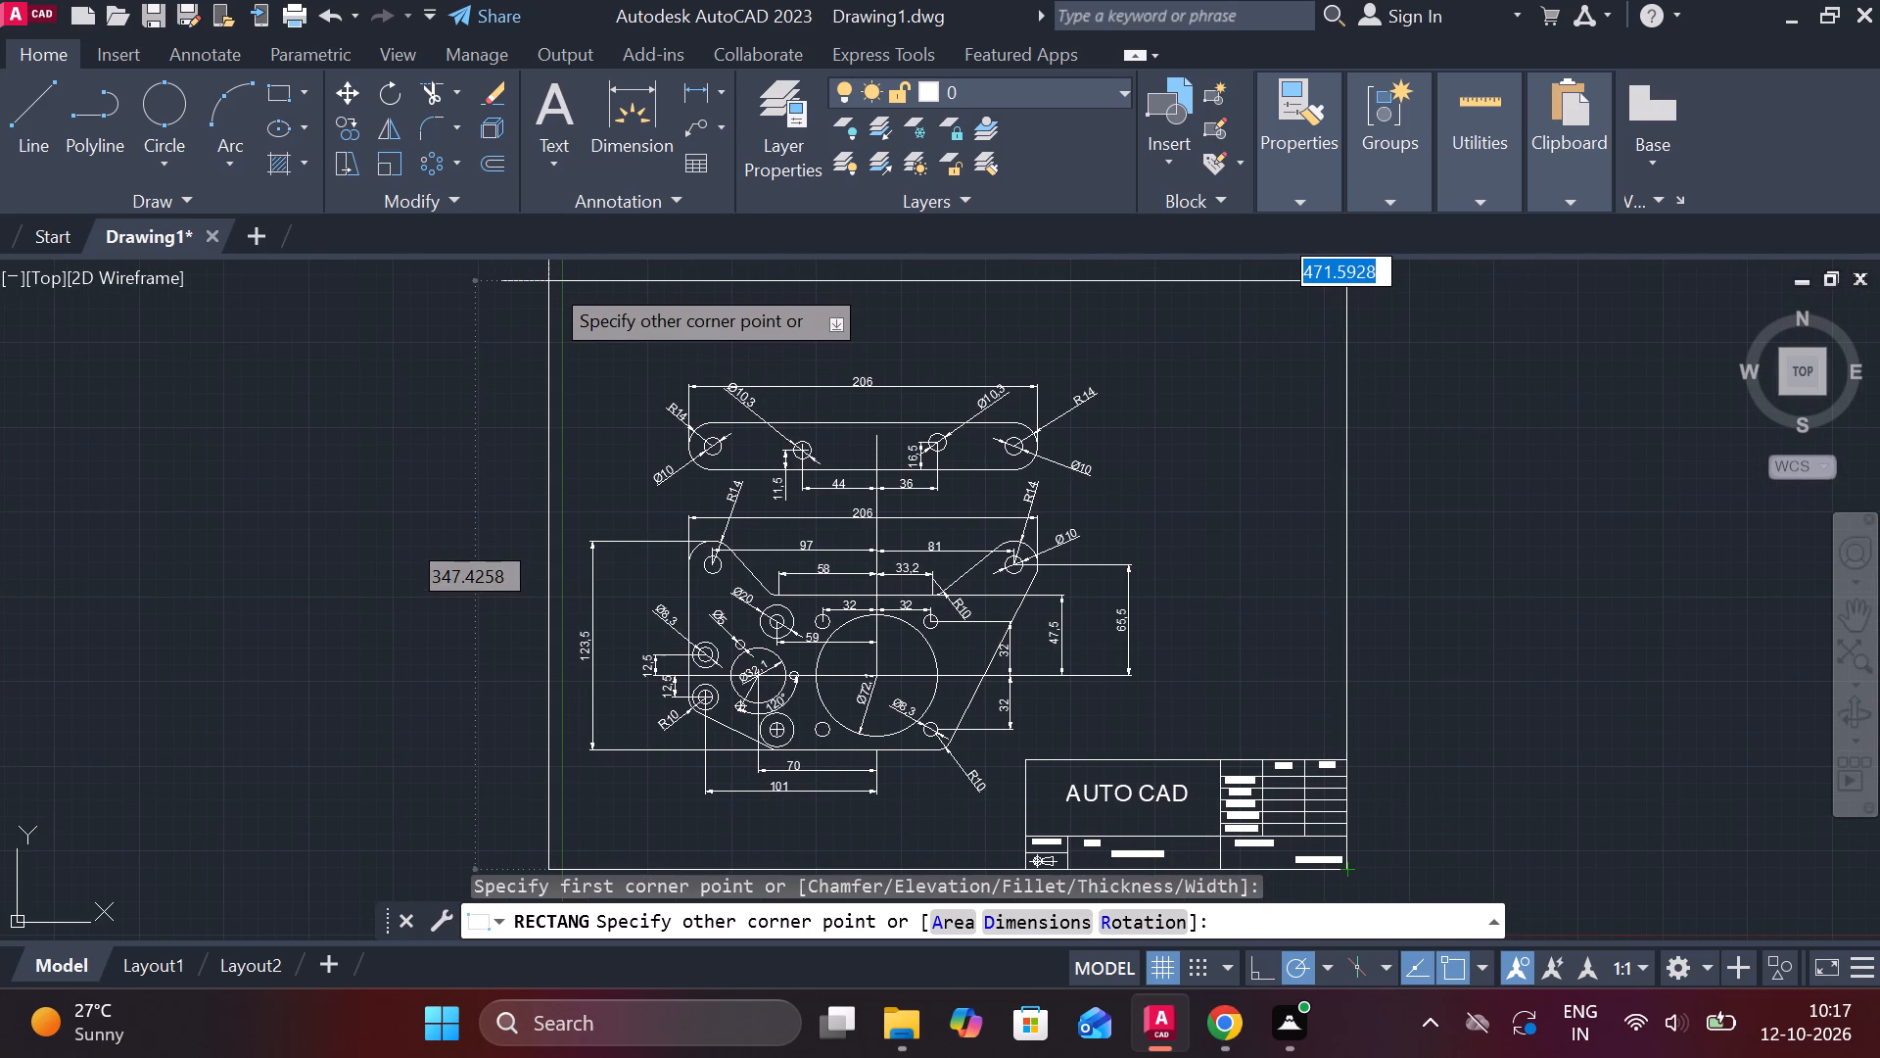
{"action": "left_click", "coordinate": [548, 281]}
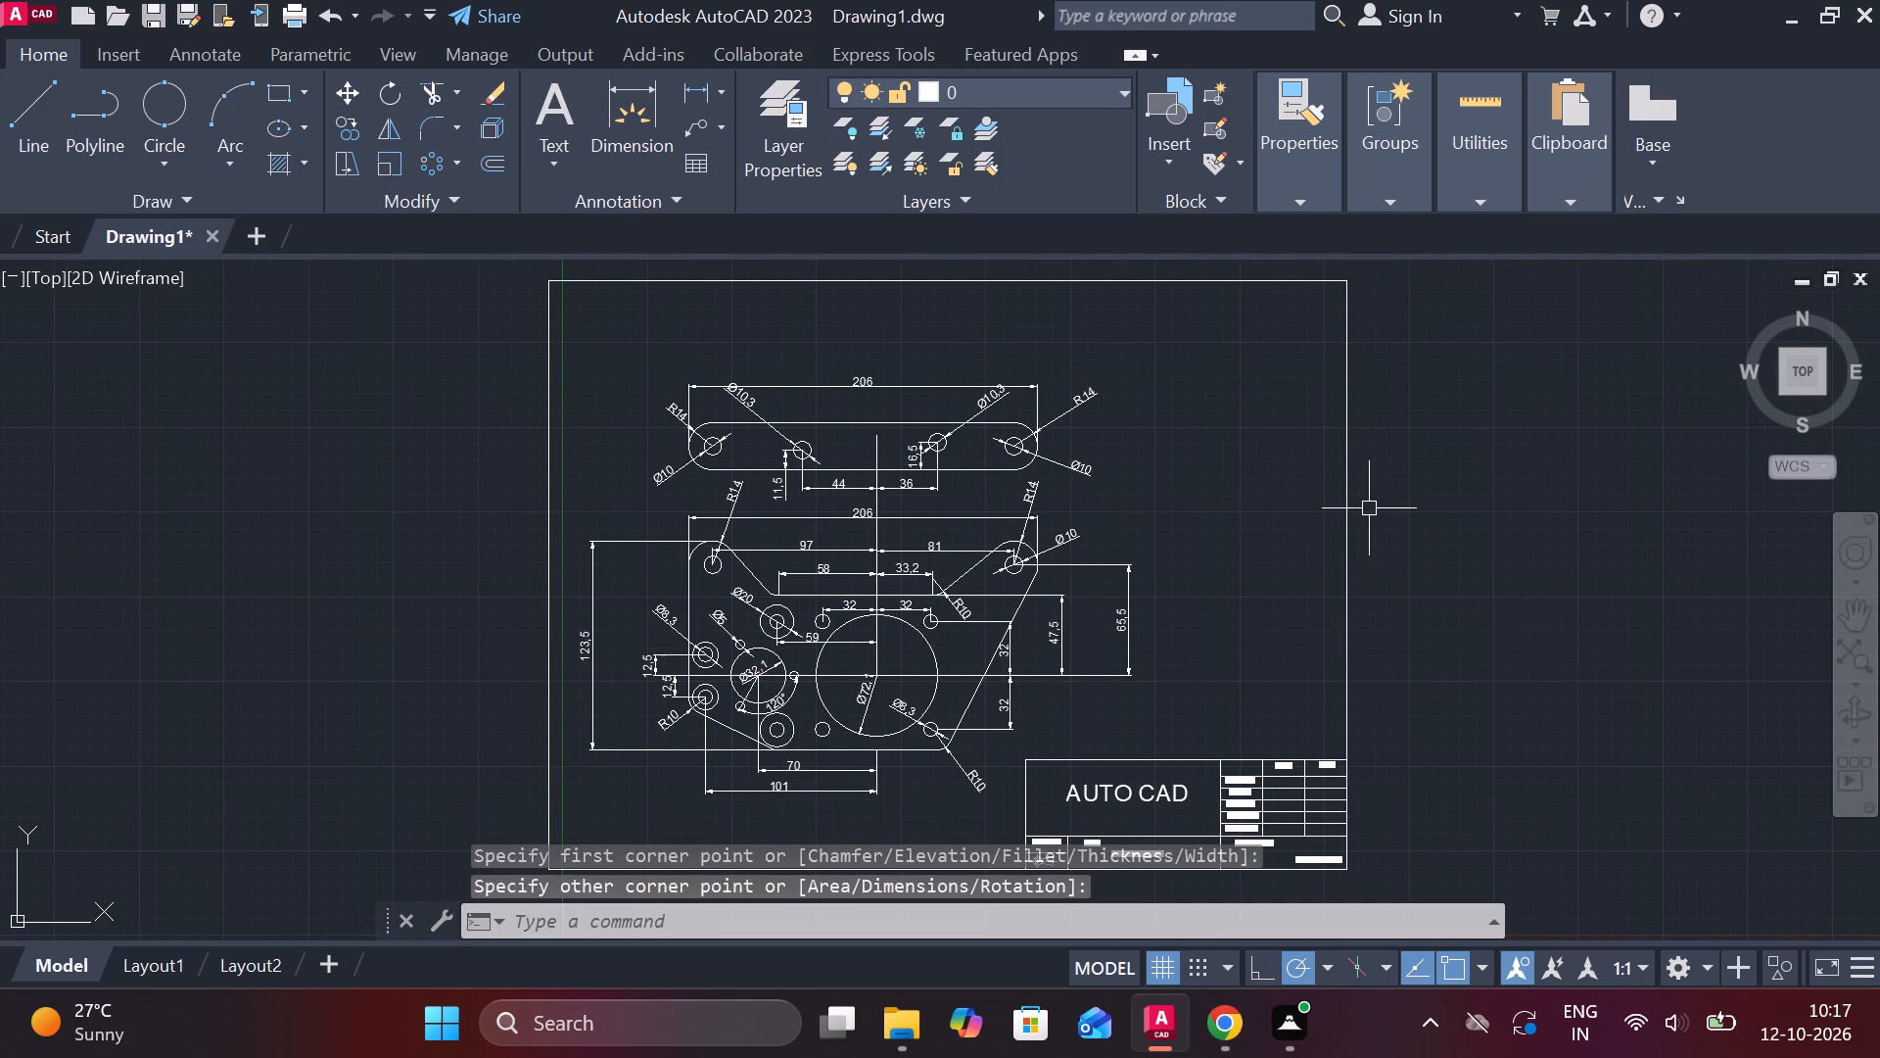
Save the drawing in Documents as MOUNTING PLATE WITH MULTIPLE HOLES, CIRCULAR OPENINGS AND CURVED EDGES.
{"action": "key", "text": "ctrl+s"}
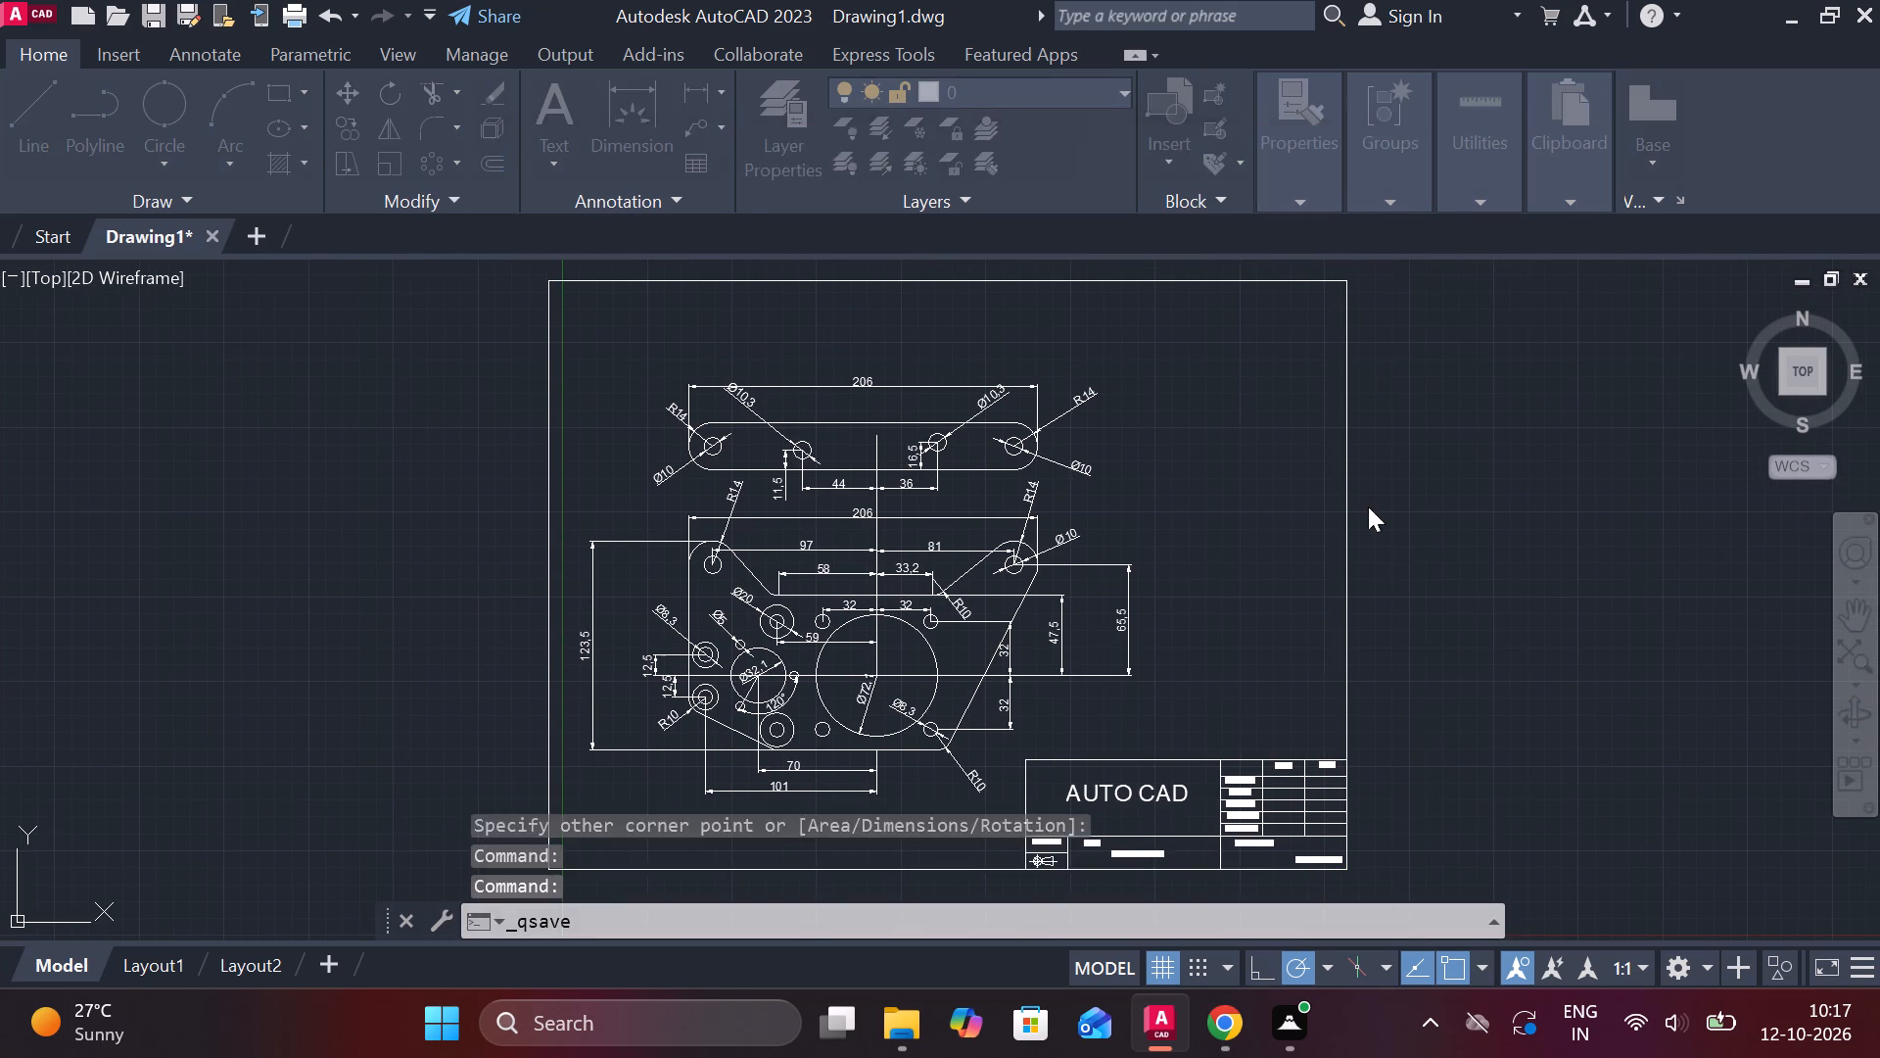
{"action": "type", "text": "MOUNTING PLATE"}
{"action": "key", "text": "space"}
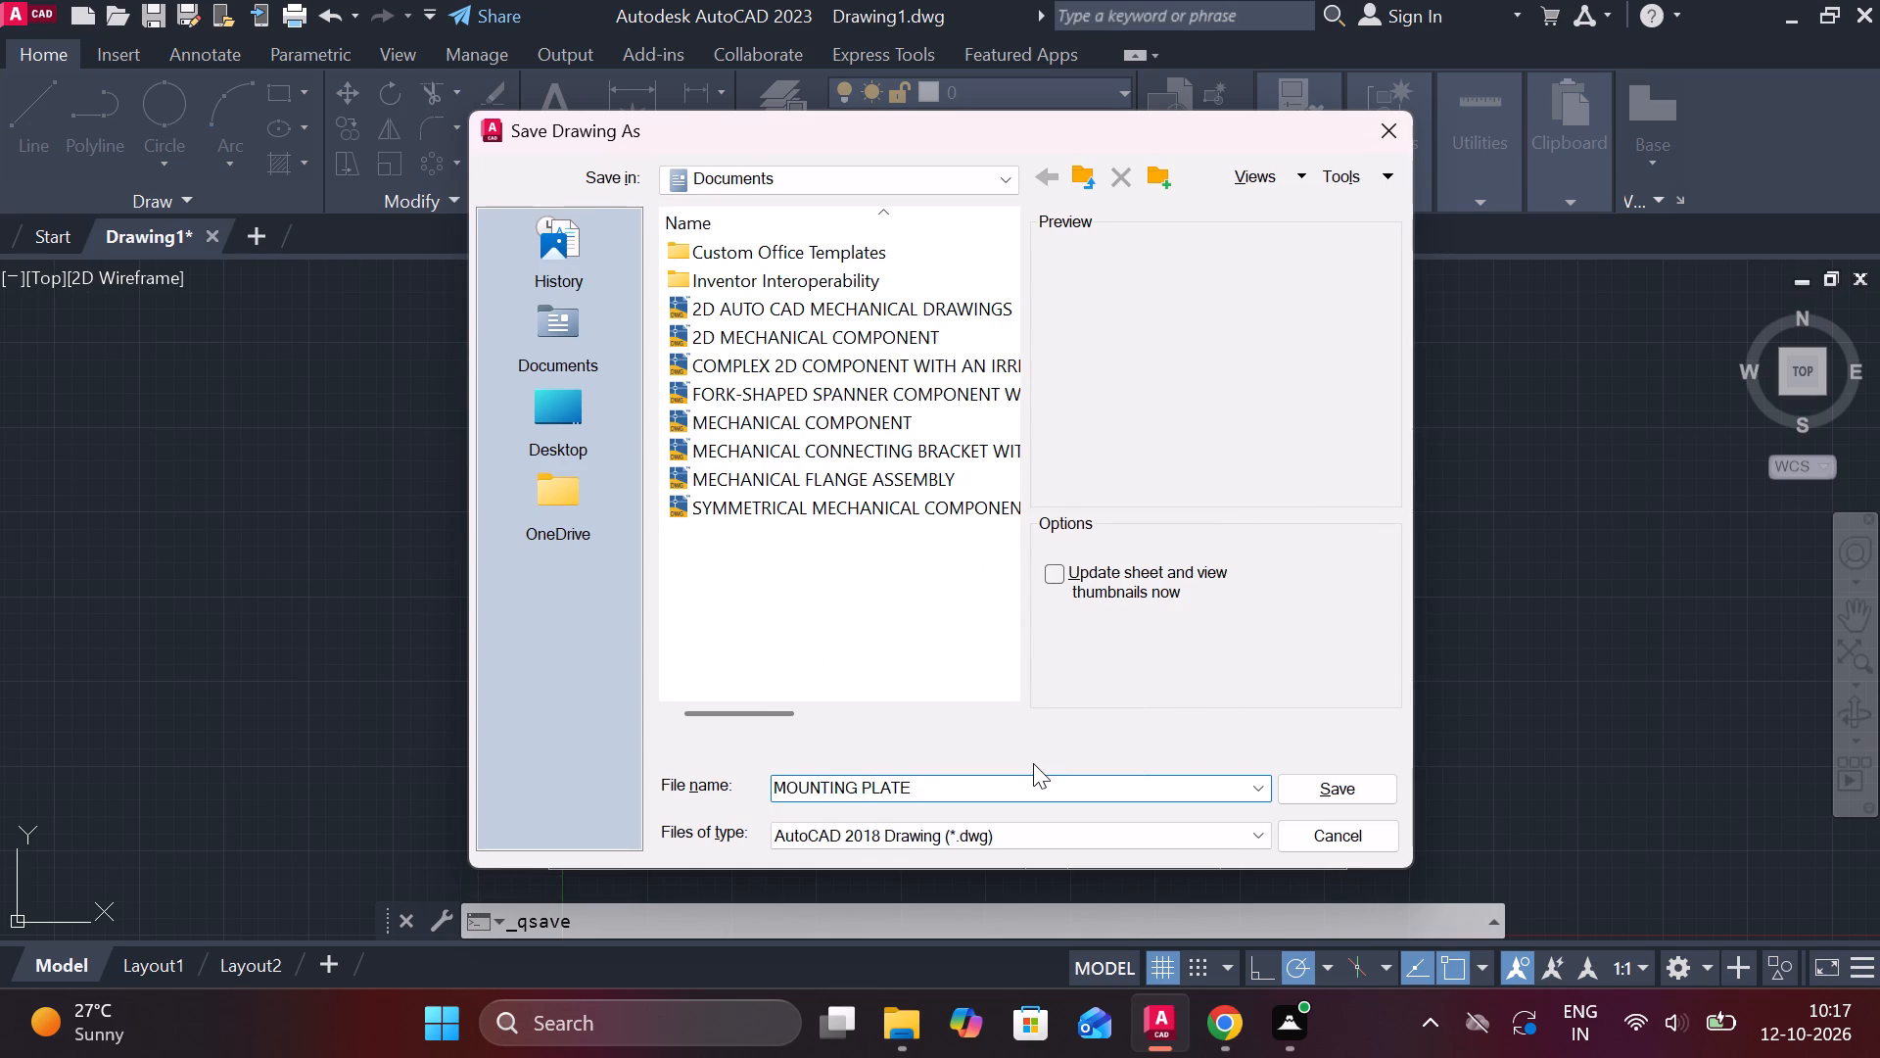
{"action": "type", "text": "WITH"}
{"action": "key", "text": "space"}
{"action": "type", "text": "MULTIPLE"}
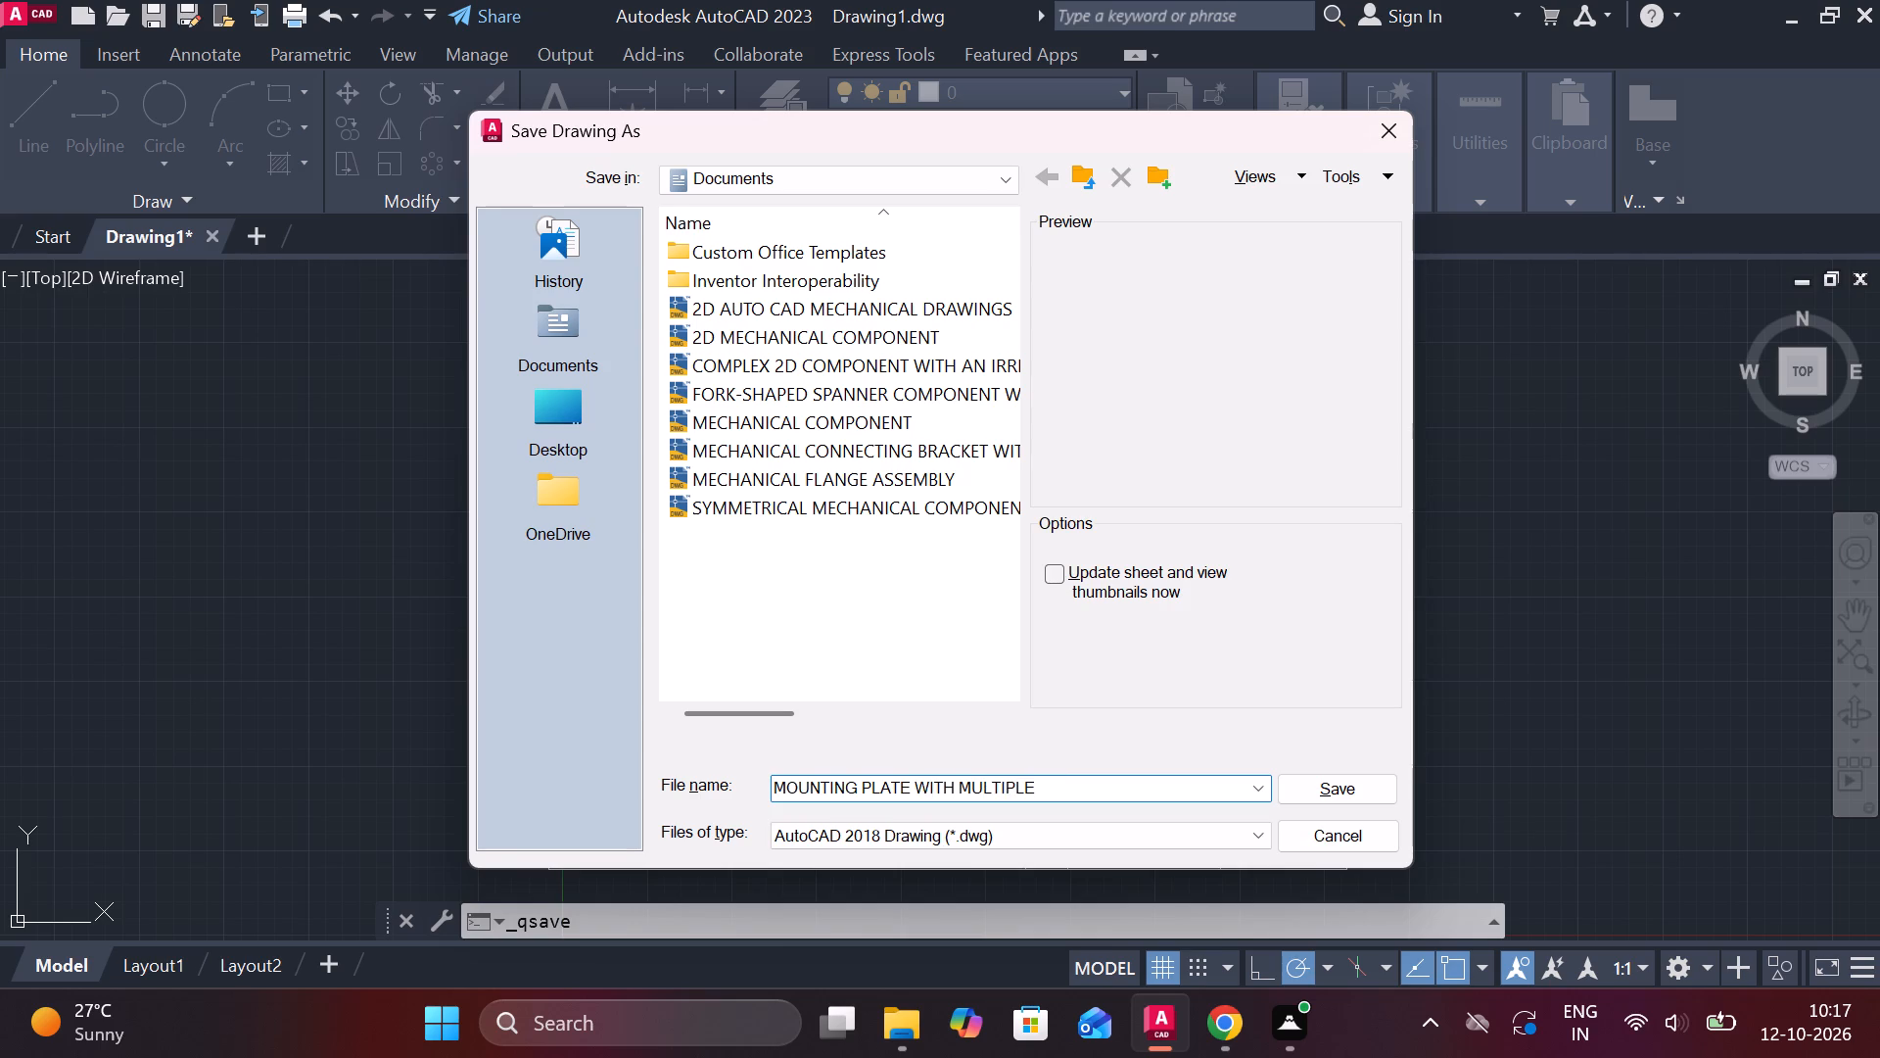
{"action": "key", "text": "space"}
{"action": "type", "text": "HOLES"}
{"action": "key", "text": "space"}
{"action": "key", "text": "BackSpace"}
{"action": "key", "text": "comma"}
{"action": "key", "text": "space"}
{"action": "type", "text": "CIRCULAR"}
{"action": "key", "text": "space"}
{"action": "type", "text": "OPENO"}
{"action": "key", "text": "BackSpace"}
{"action": "type", "text": "INGD"}
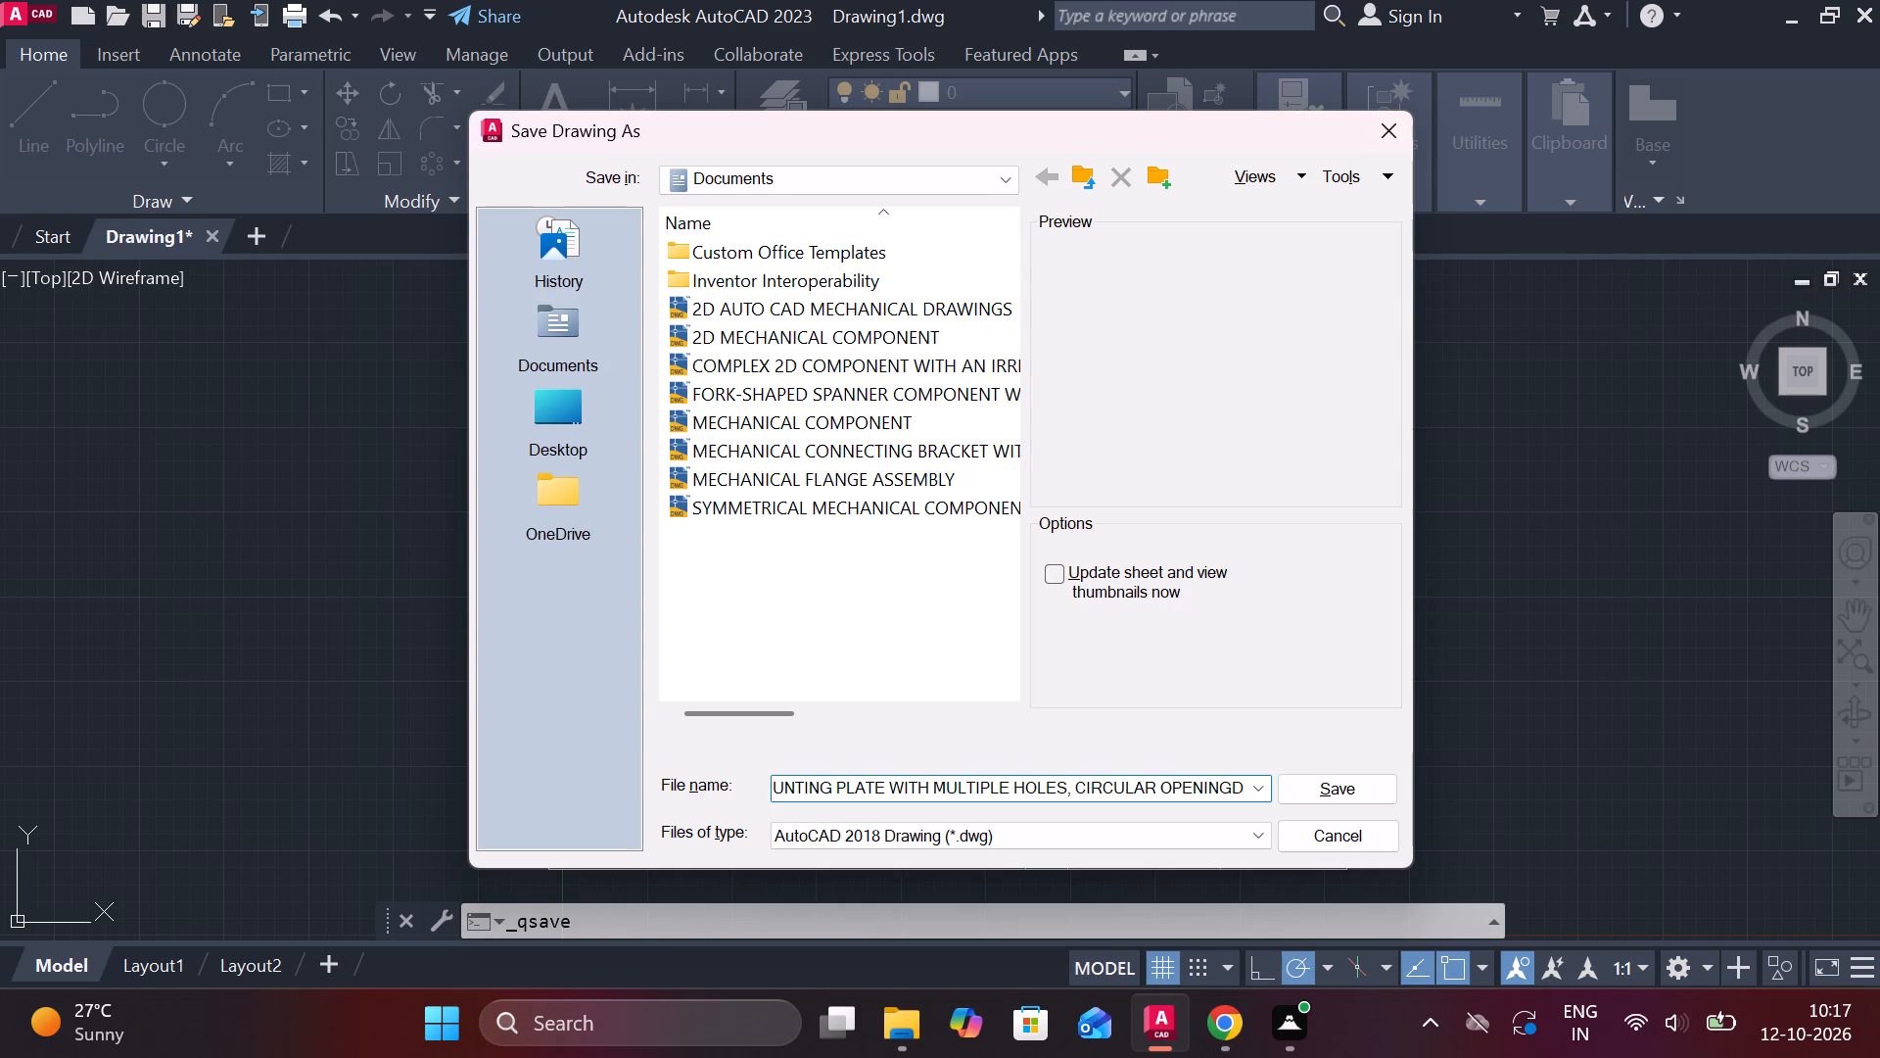
{"action": "key", "text": "BackSpace"}
{"action": "type", "text": "S,"}
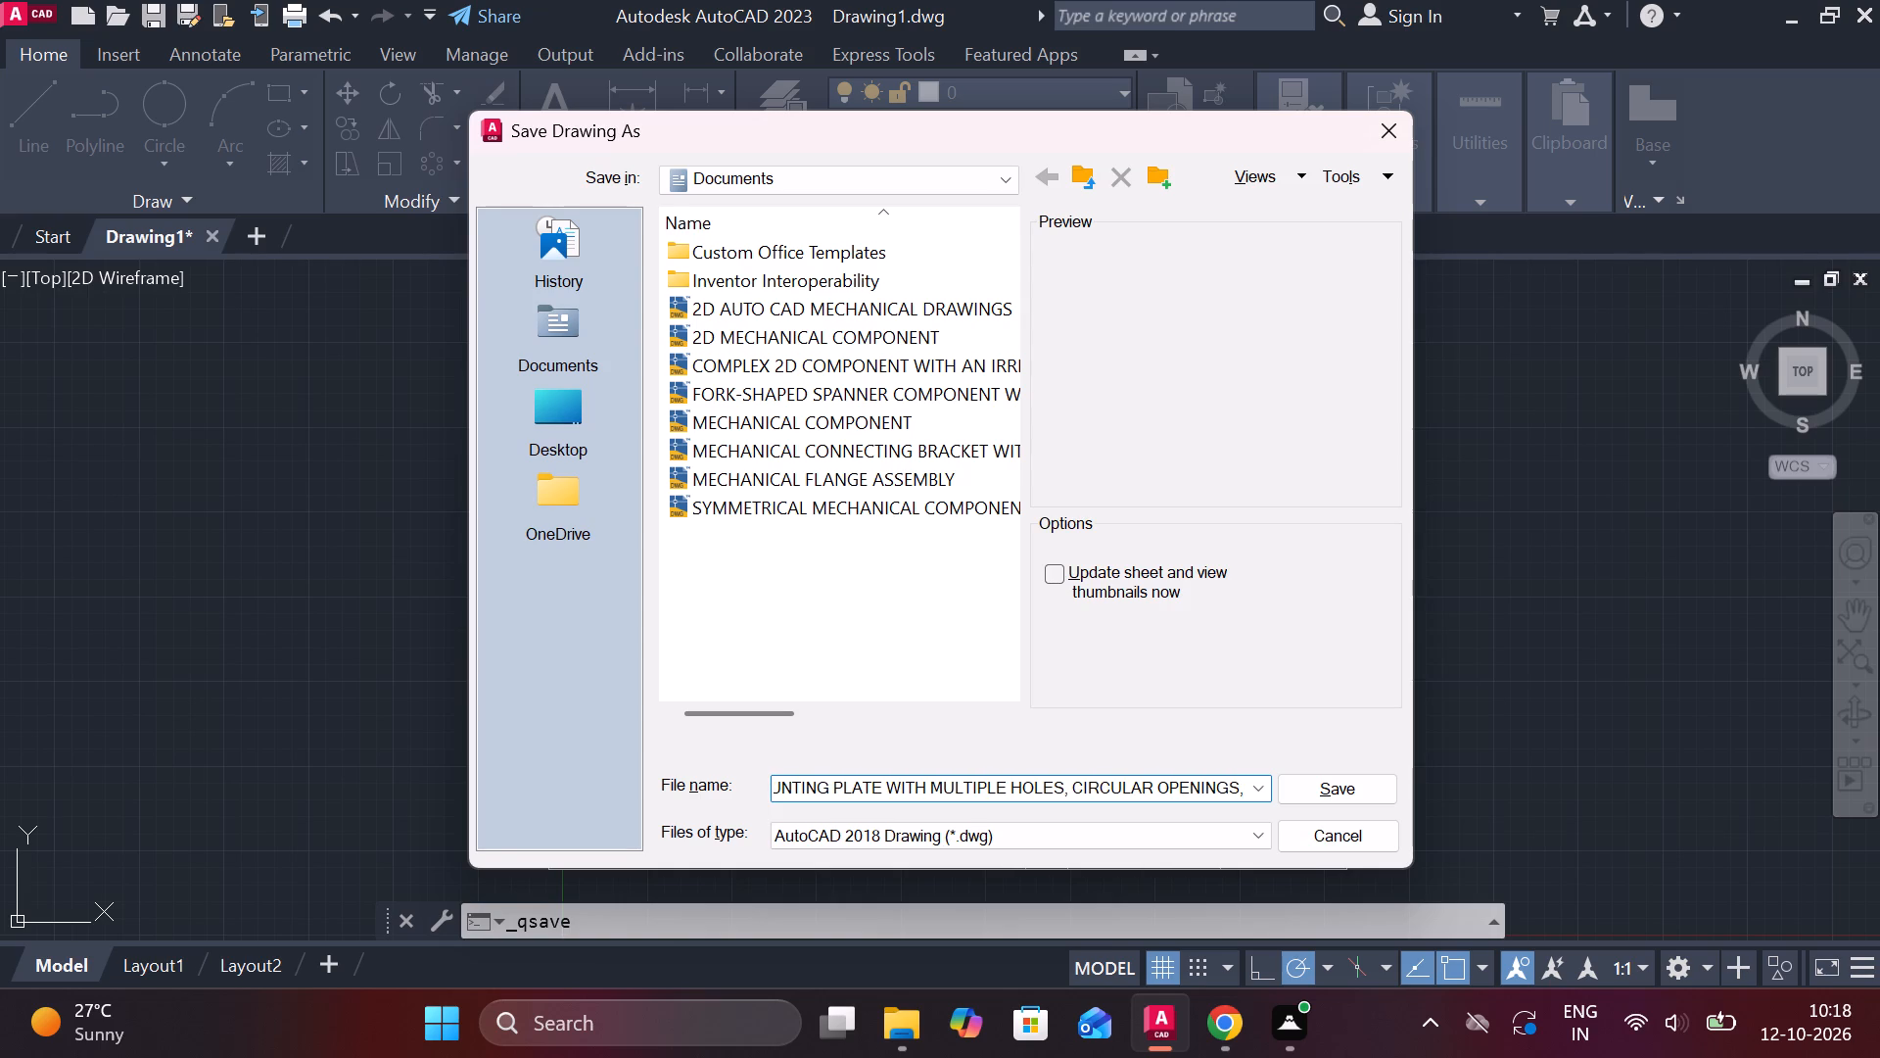
{"action": "type", "text": "AND"}
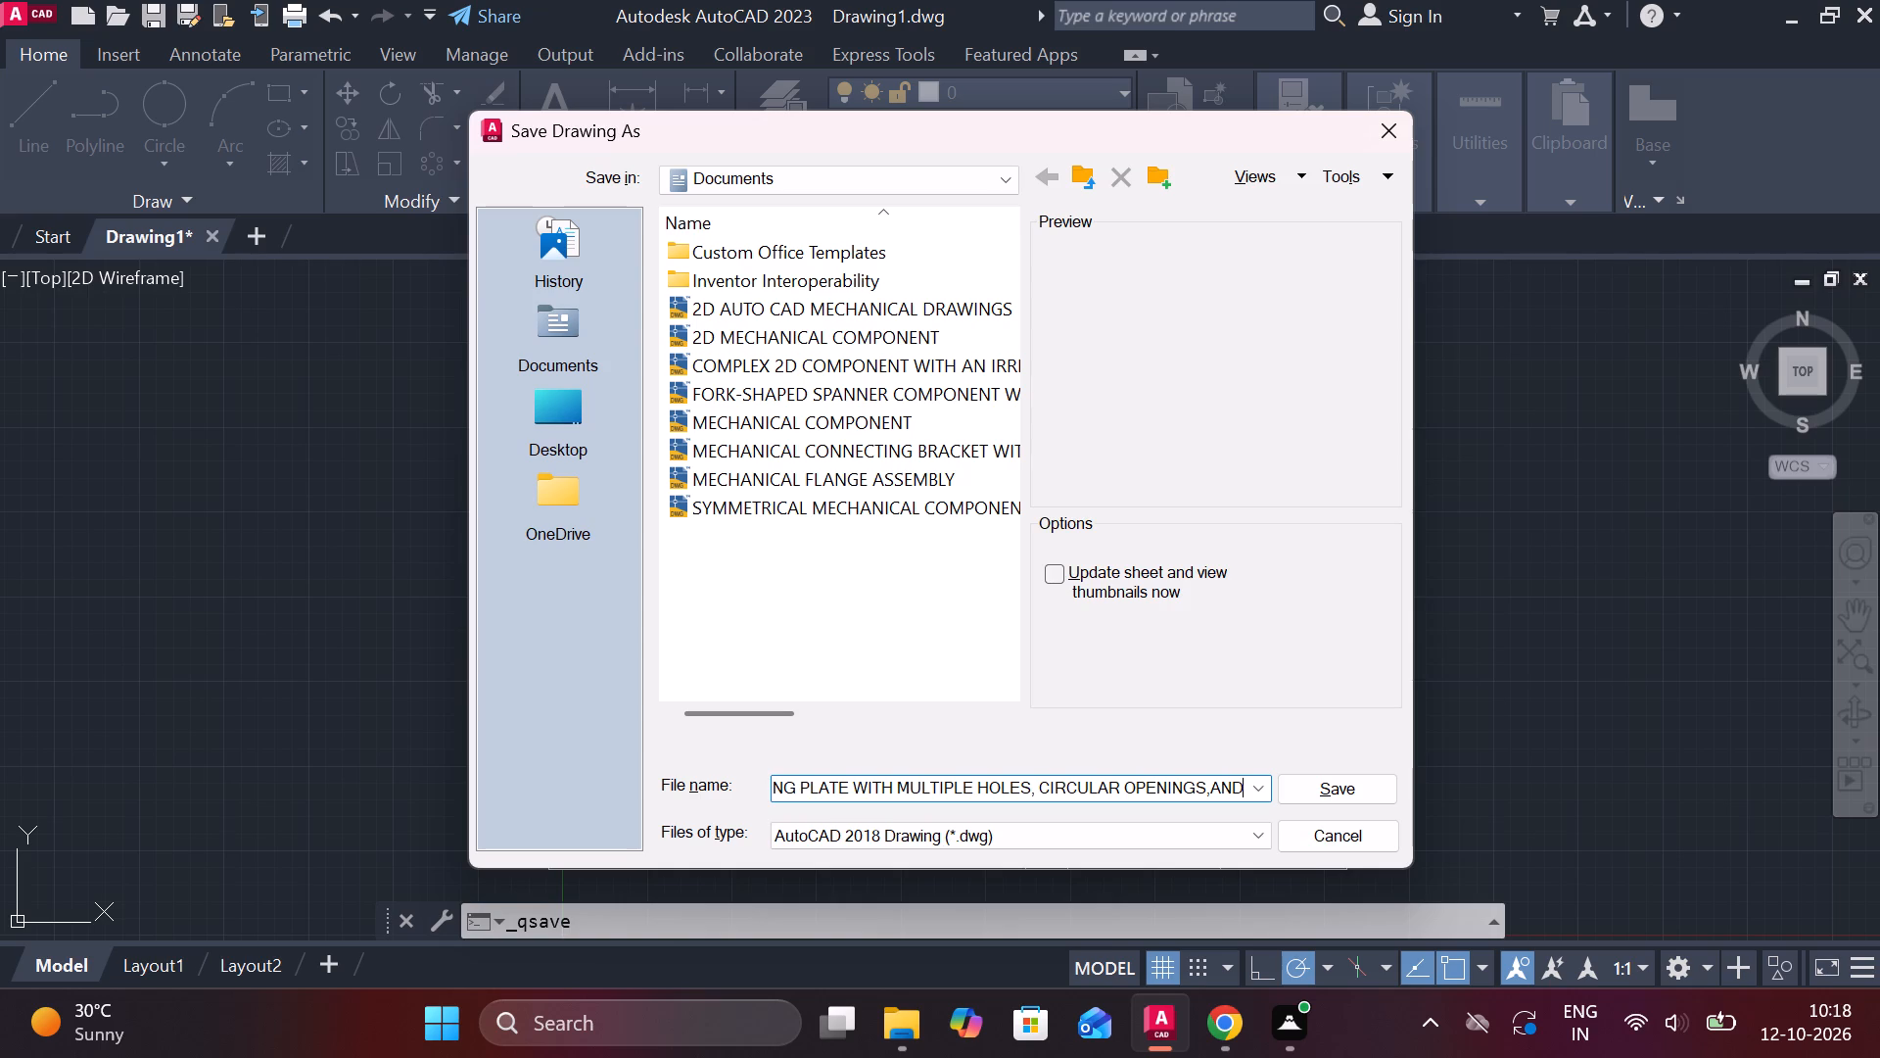
{"action": "key", "text": "Left"}
{"action": "key", "text": "Left"}
{"action": "key", "text": "Left"}
{"action": "key", "text": "BackSpace"}
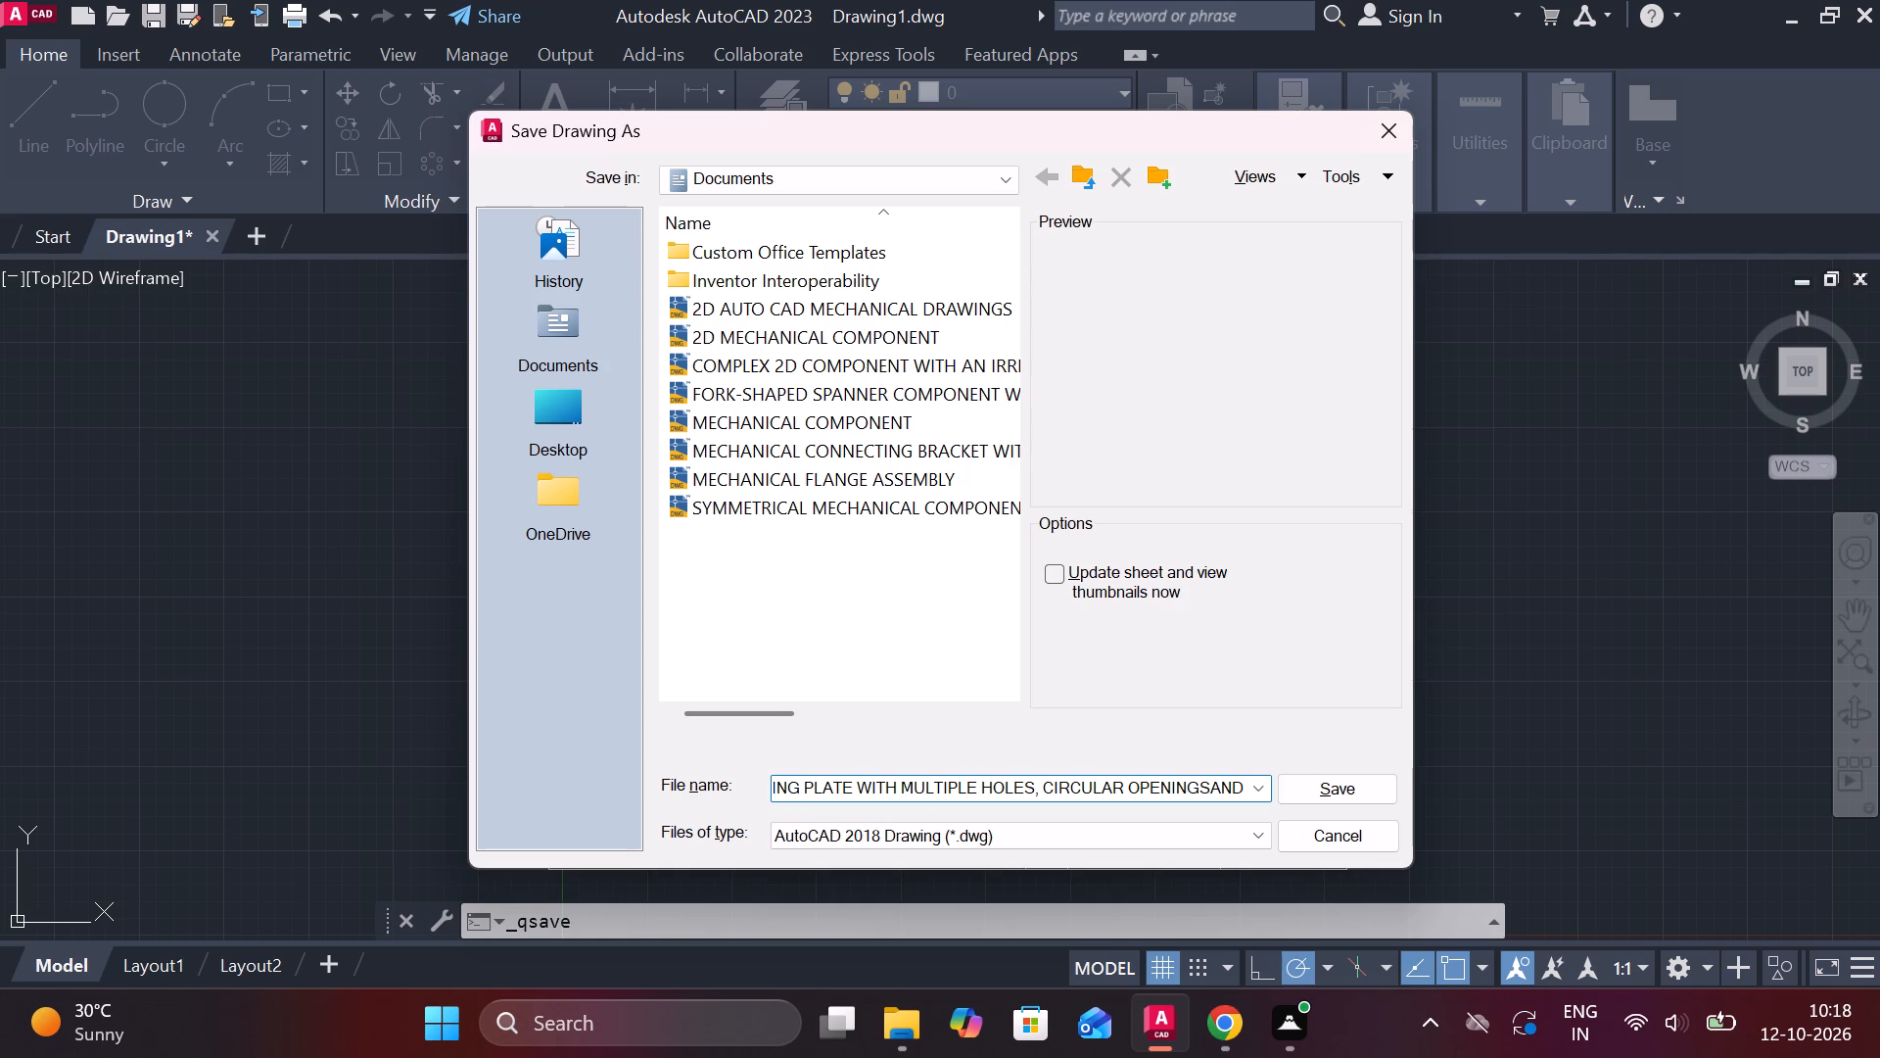
{"action": "key", "text": "space"}
{"action": "key", "text": "Right"}
{"action": "key", "text": "Right"}
{"action": "key", "text": "Right"}
{"action": "key", "text": "space"}
{"action": "type", "text": "CURVED"}
{"action": "key", "text": "space"}
{"action": "type", "text": "EDGES"}
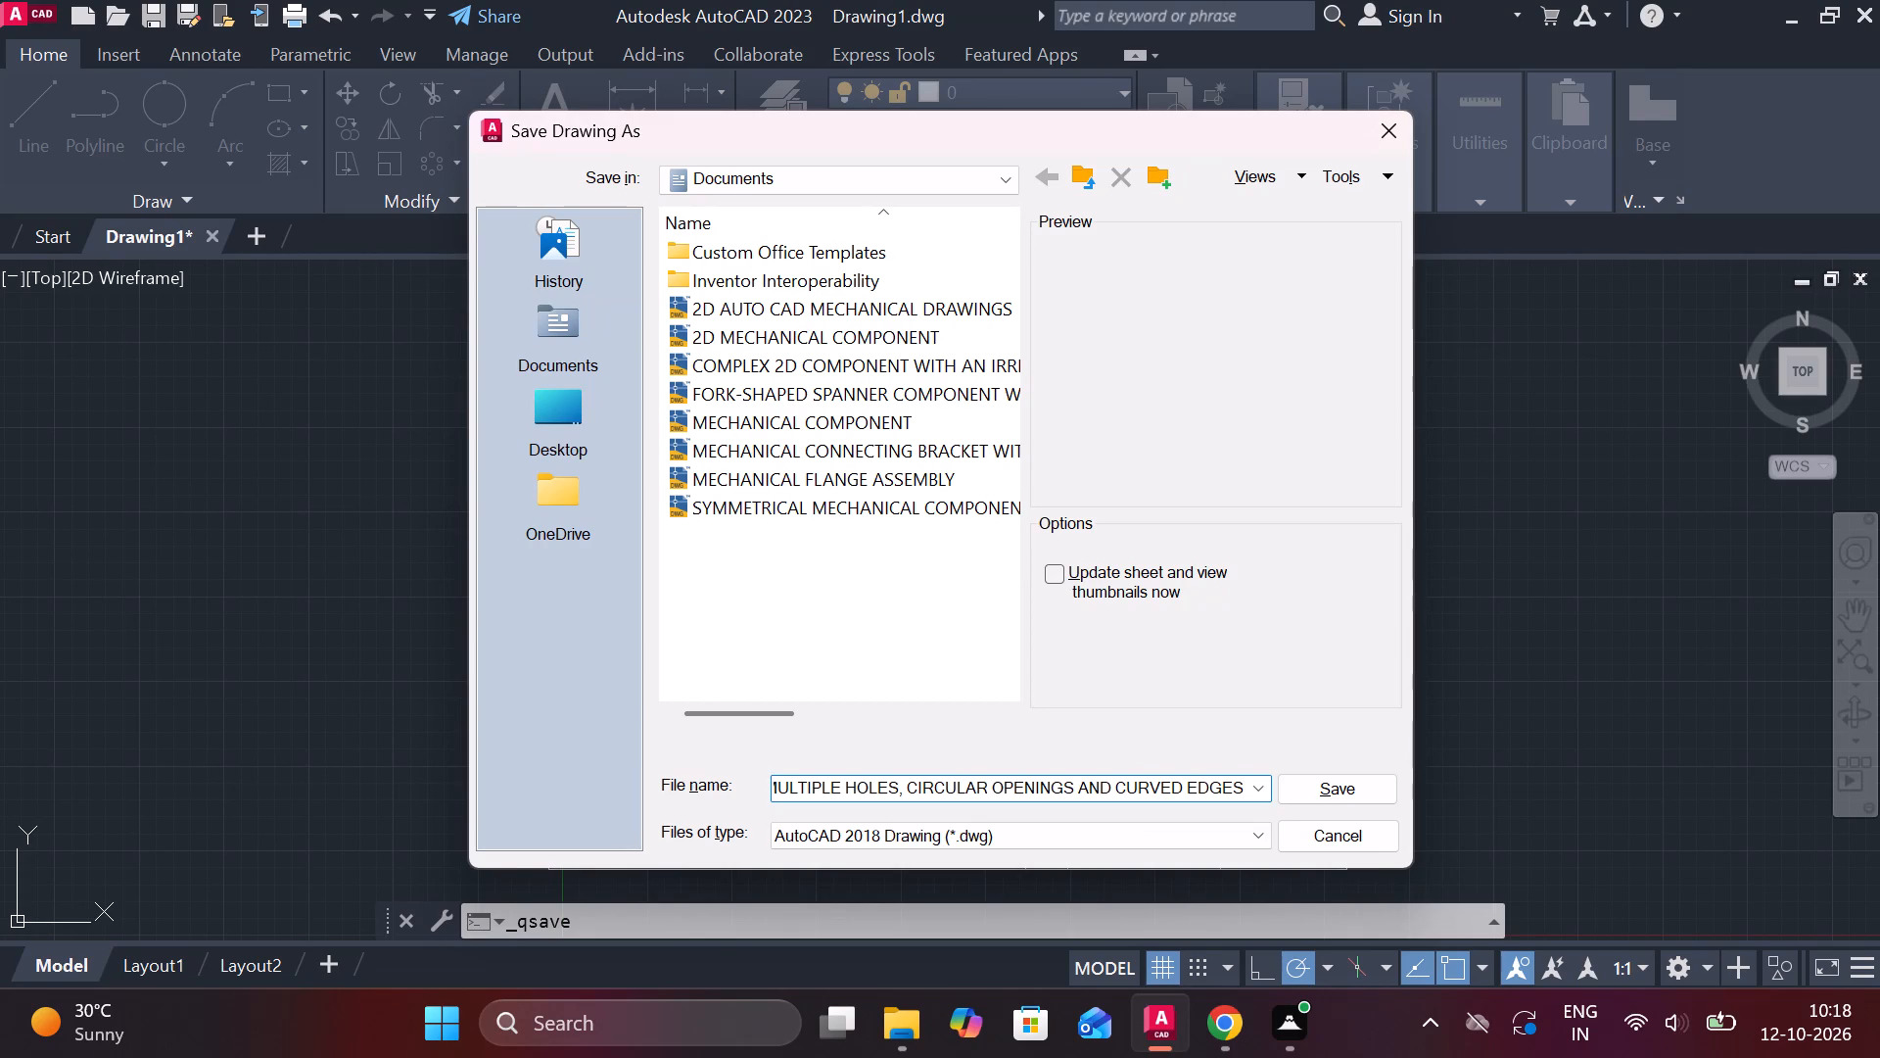
{"action": "left_click", "coordinate": [1339, 799]}
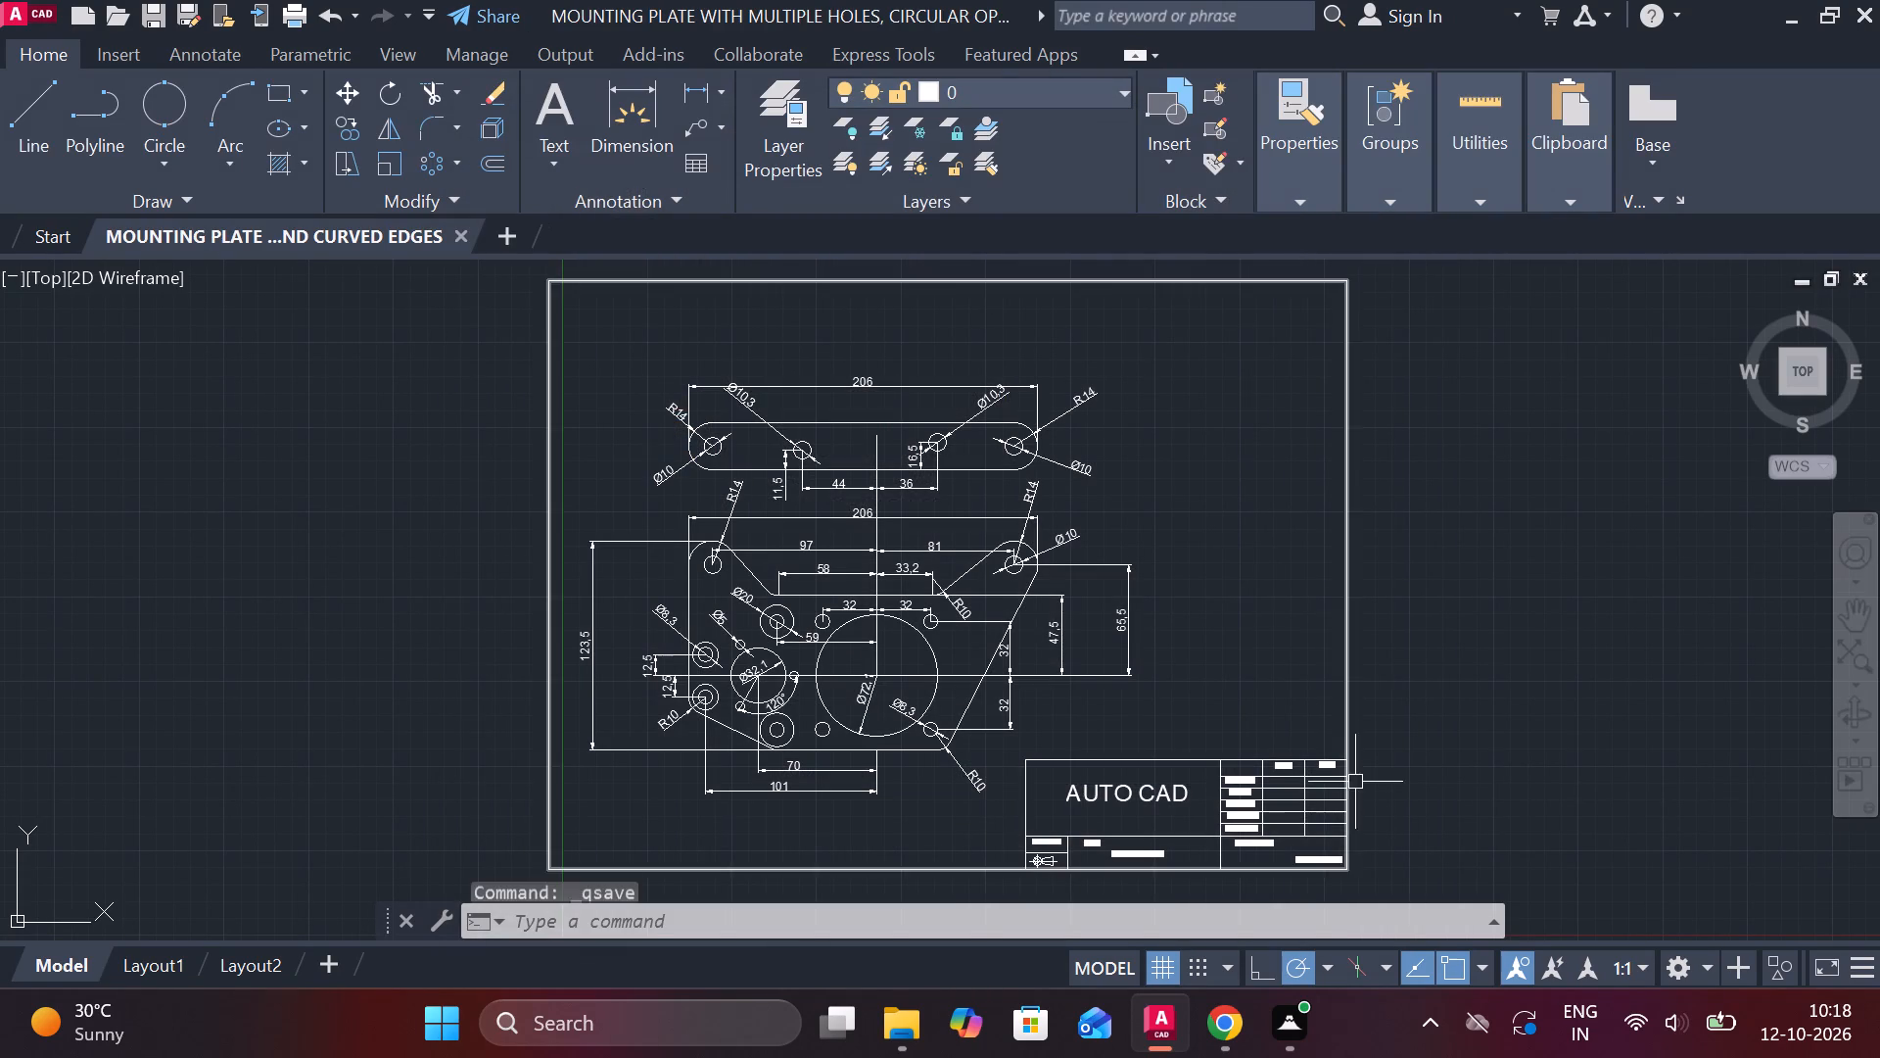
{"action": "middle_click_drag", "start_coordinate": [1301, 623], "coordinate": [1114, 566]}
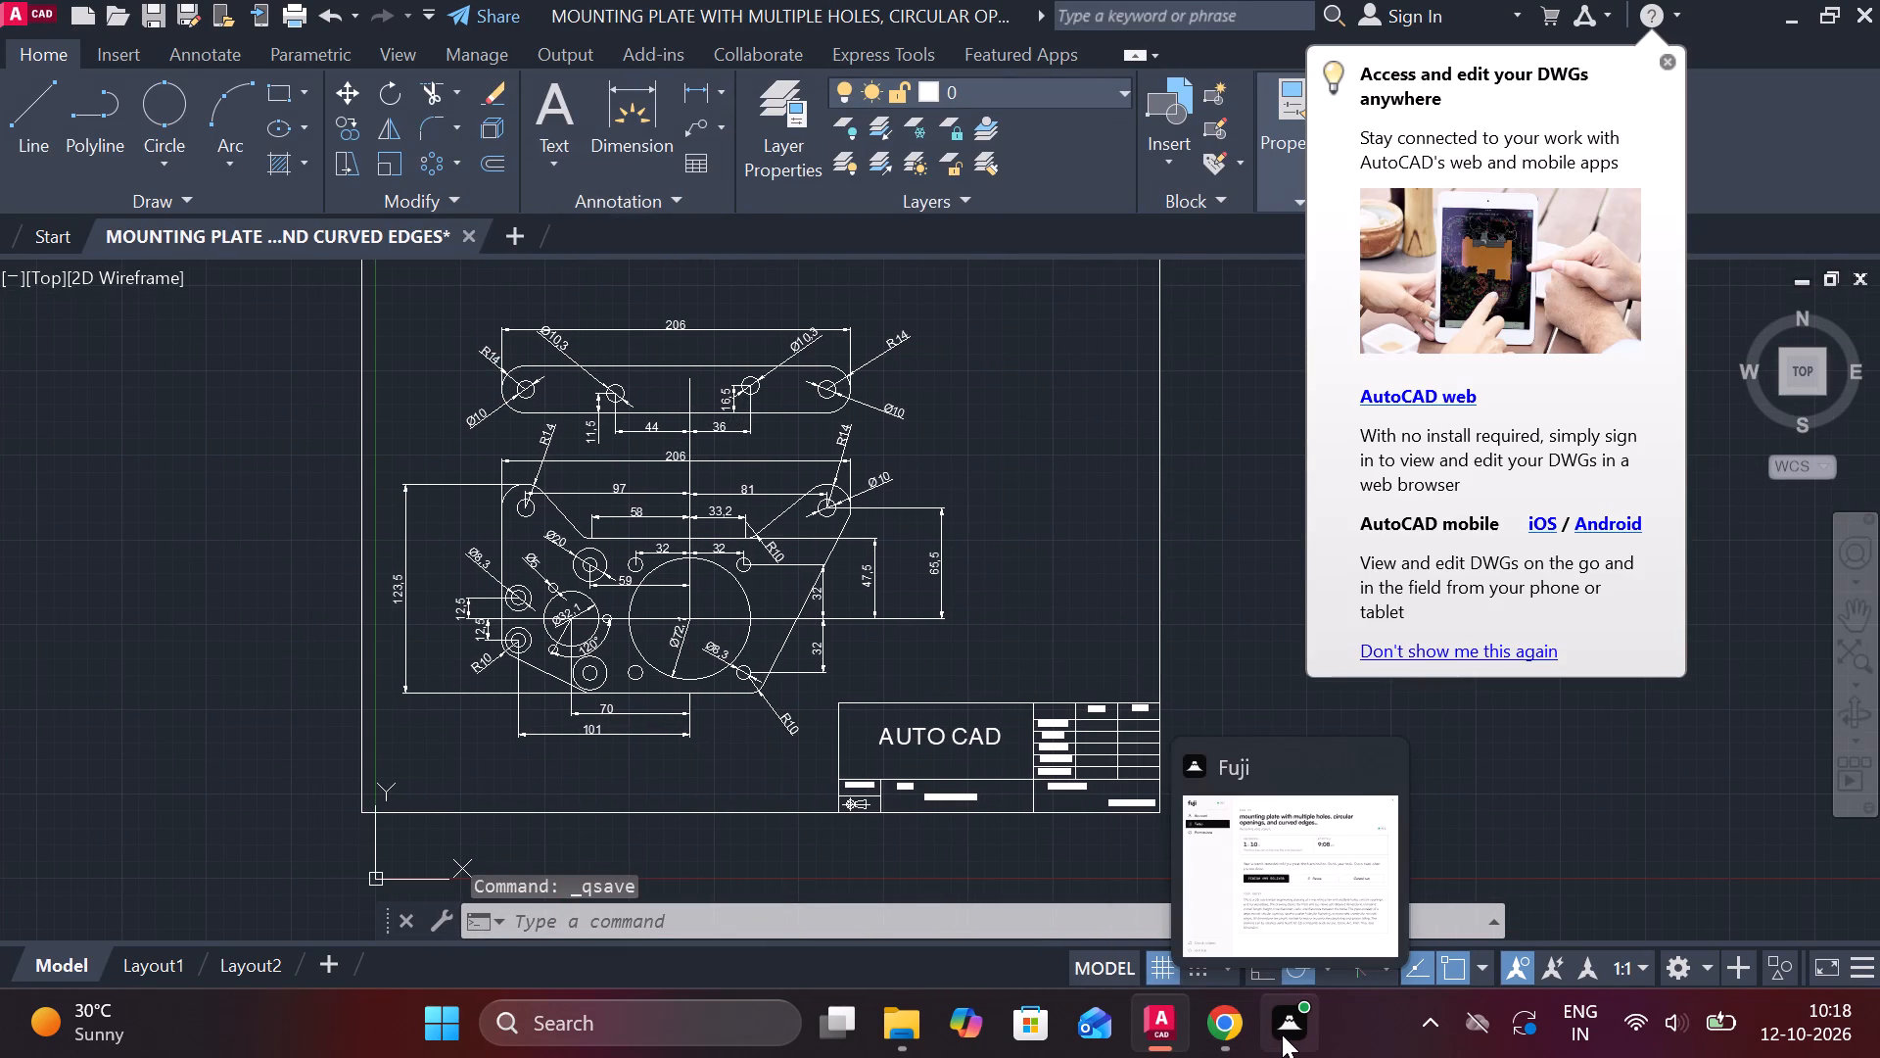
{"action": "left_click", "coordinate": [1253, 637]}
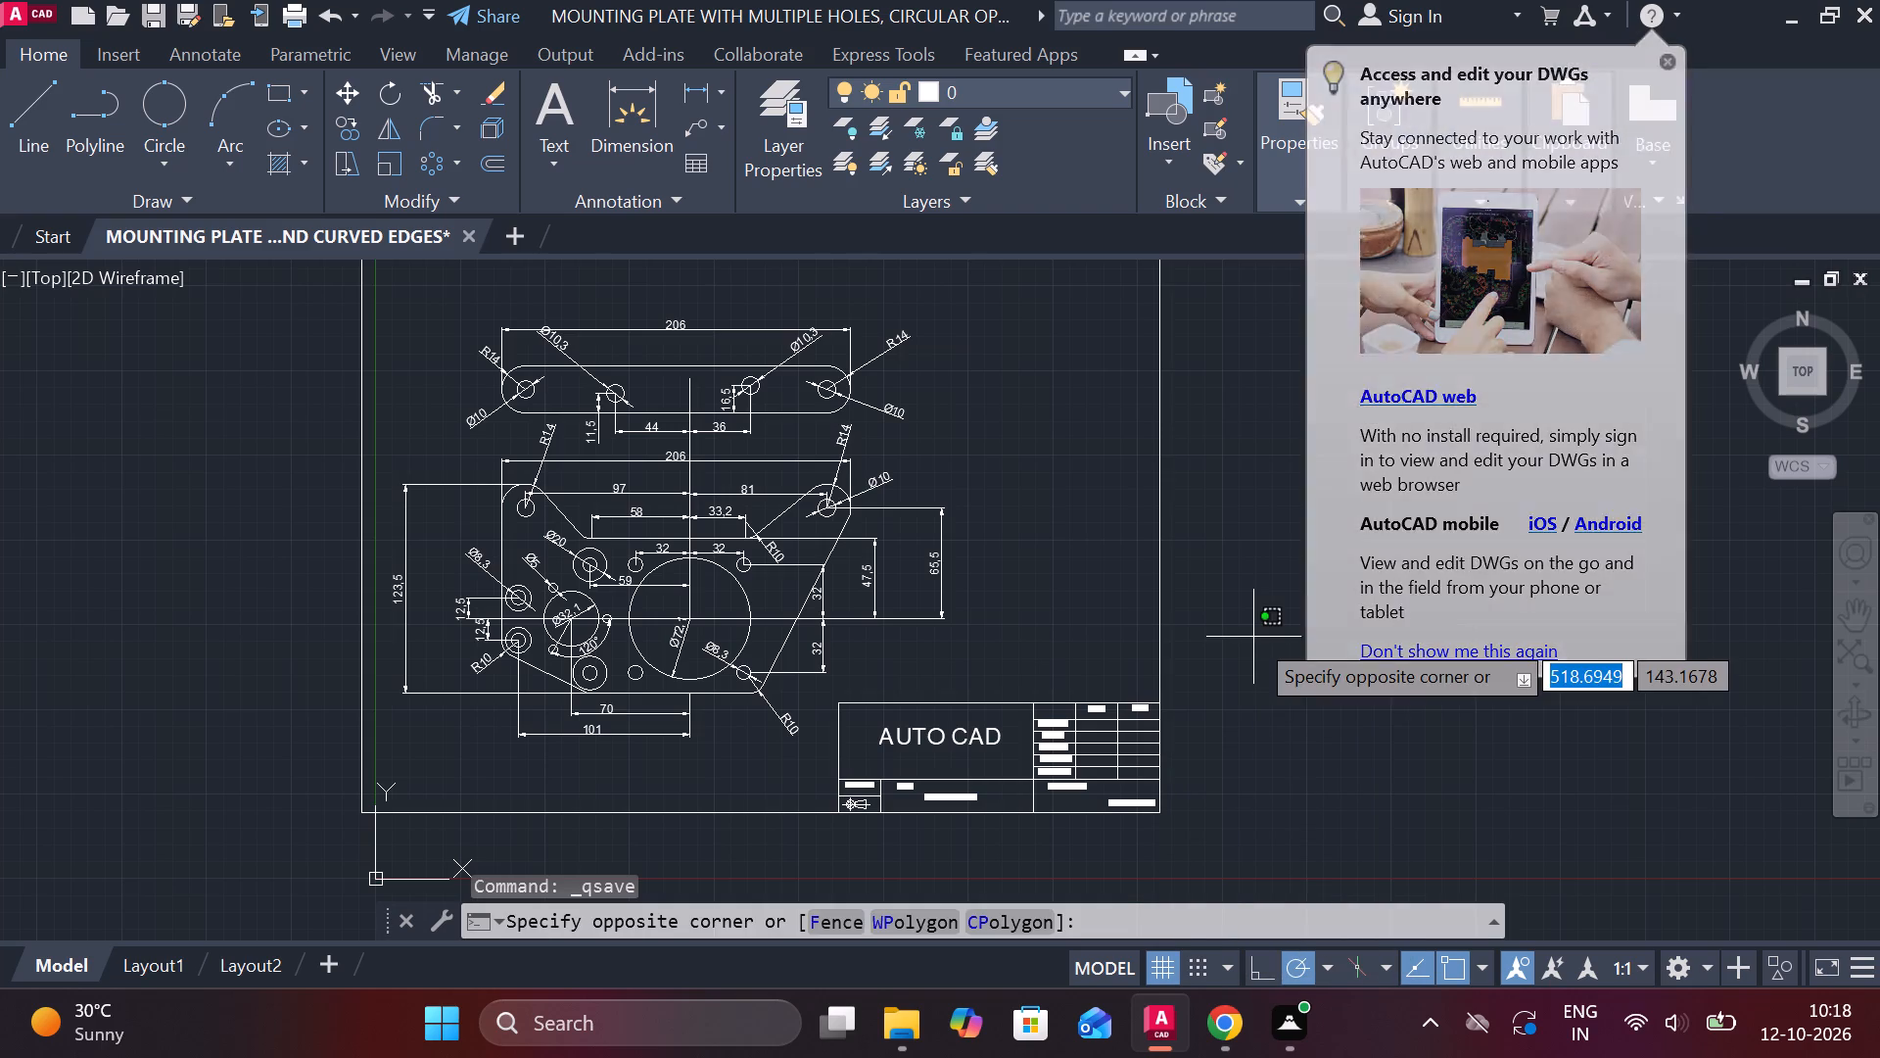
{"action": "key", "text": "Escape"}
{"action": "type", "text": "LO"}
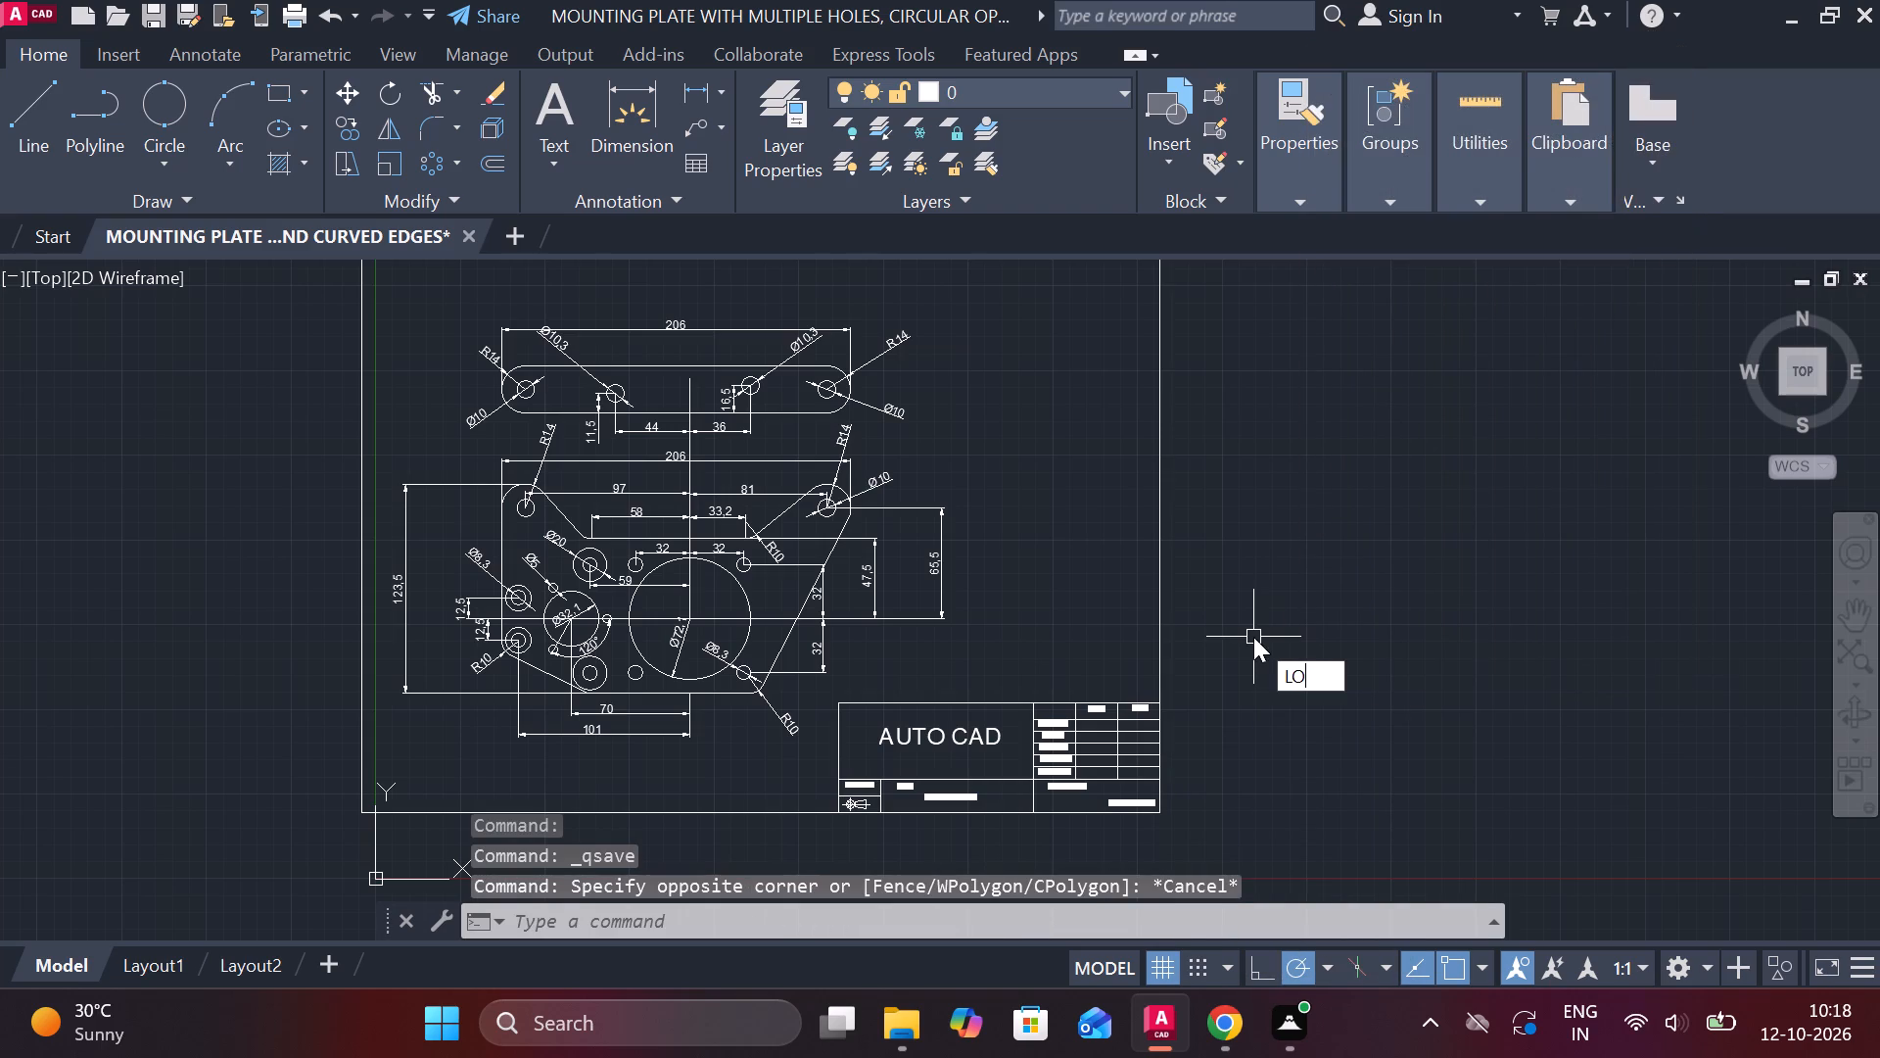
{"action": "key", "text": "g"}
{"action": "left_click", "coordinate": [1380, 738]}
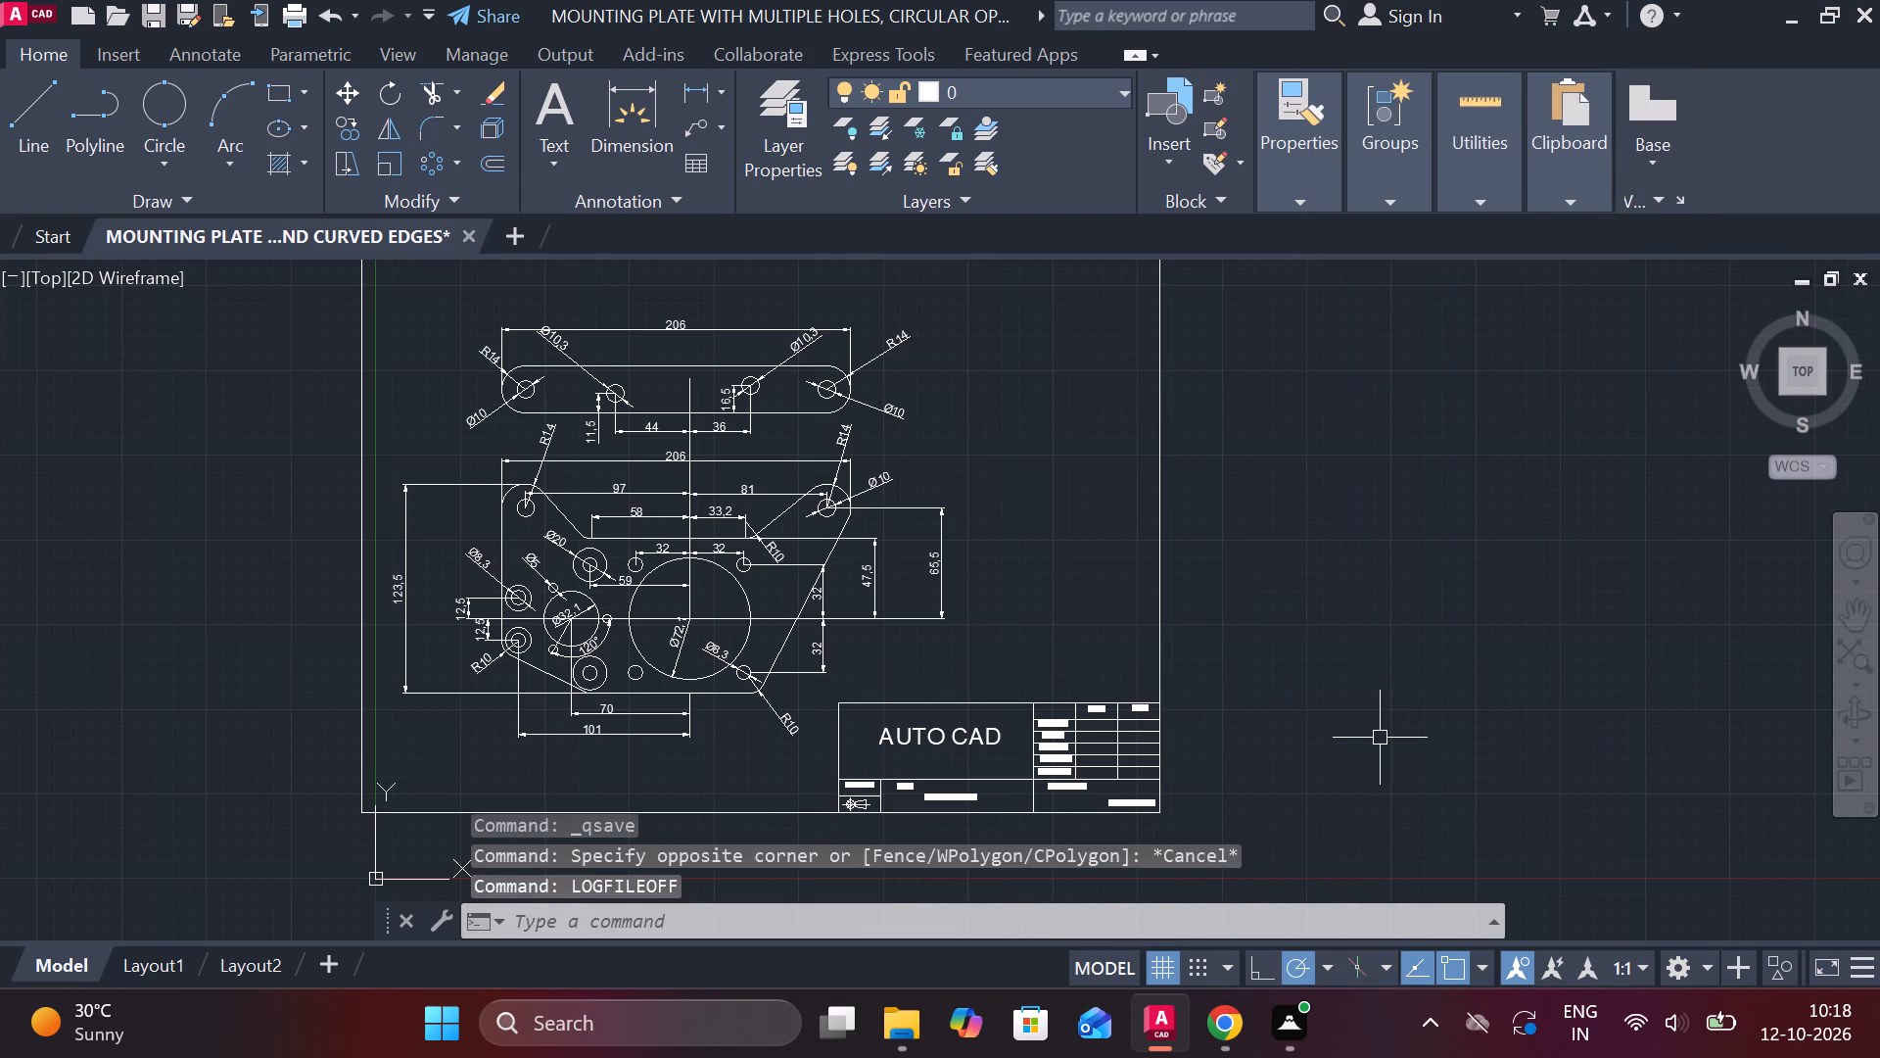
Save the drawing again under its current name.
{"action": "key", "text": "ctrl+s"}
Start a plot of the drawing using the DWG To PDF.pc3 plotter with landscape orientation.
{"action": "type", "text": "PLOT"}
{"action": "left_click", "coordinate": [1472, 804]}
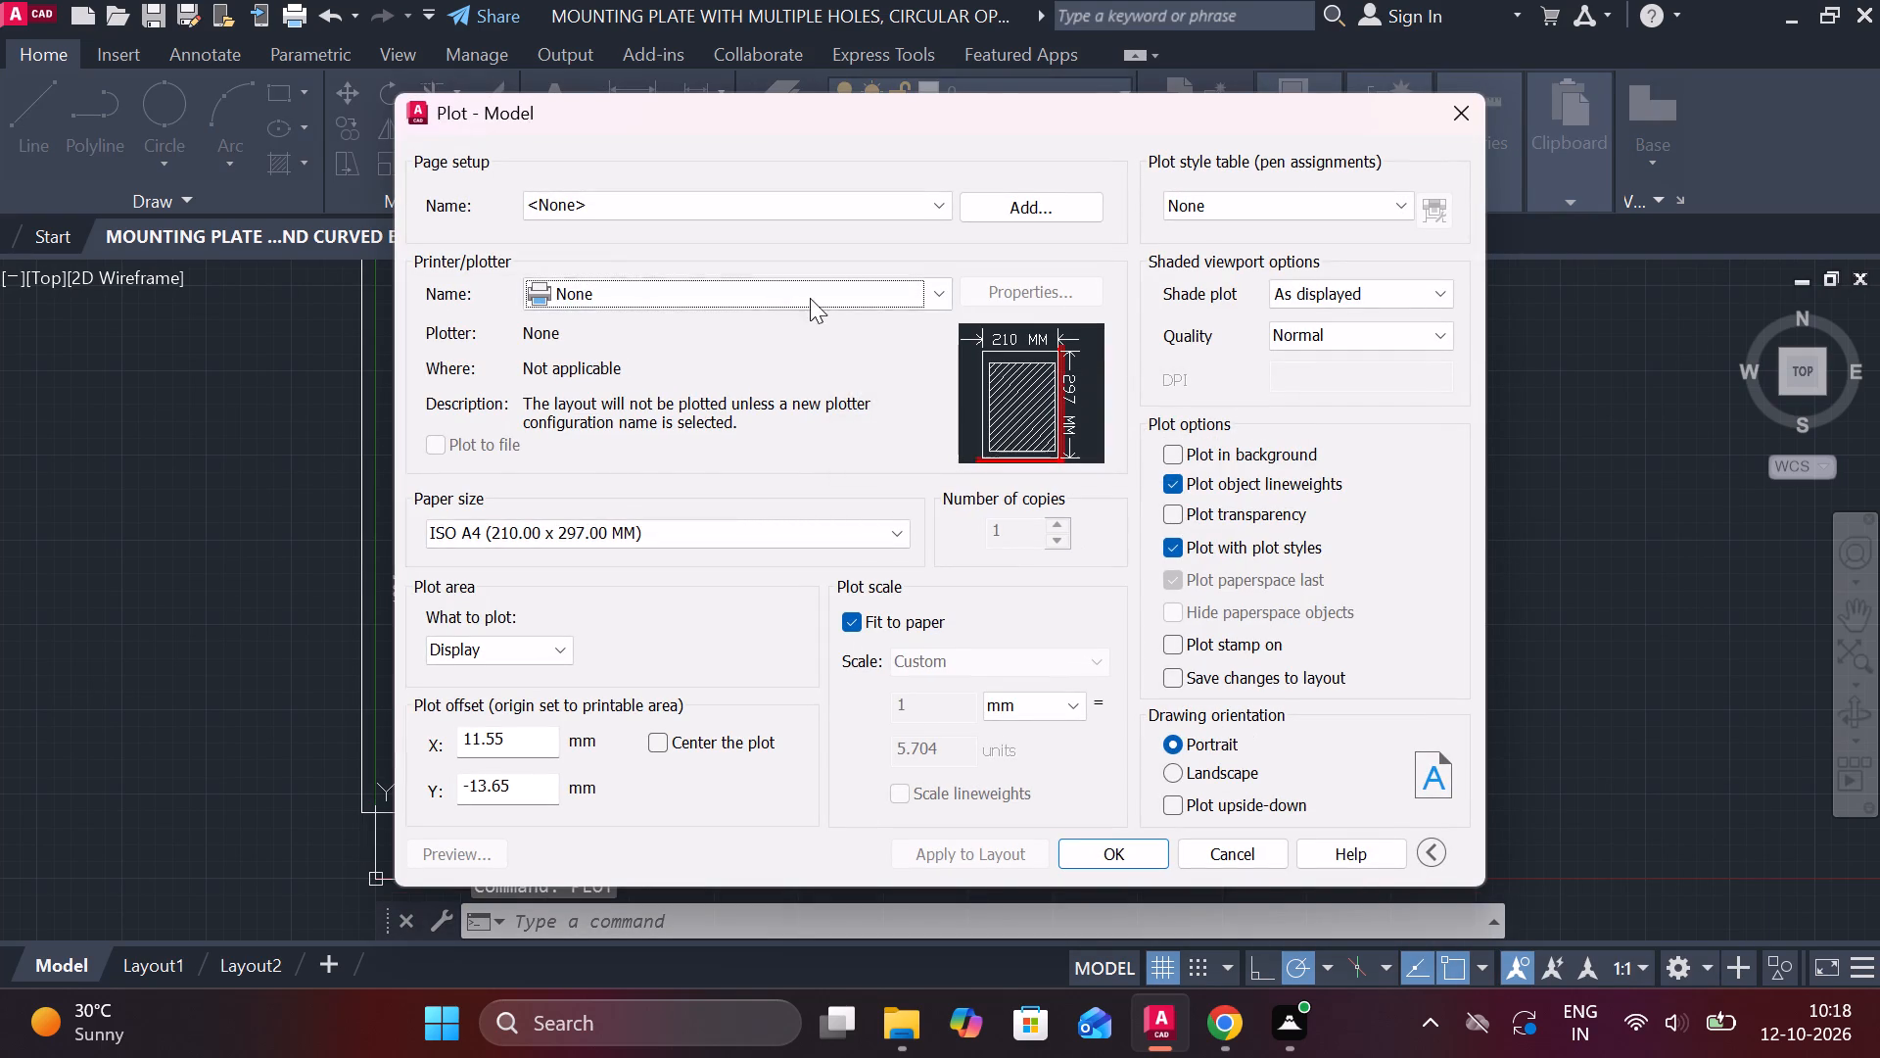
{"action": "left_click", "coordinate": [810, 298]}
{"action": "left_click", "coordinate": [561, 596]}
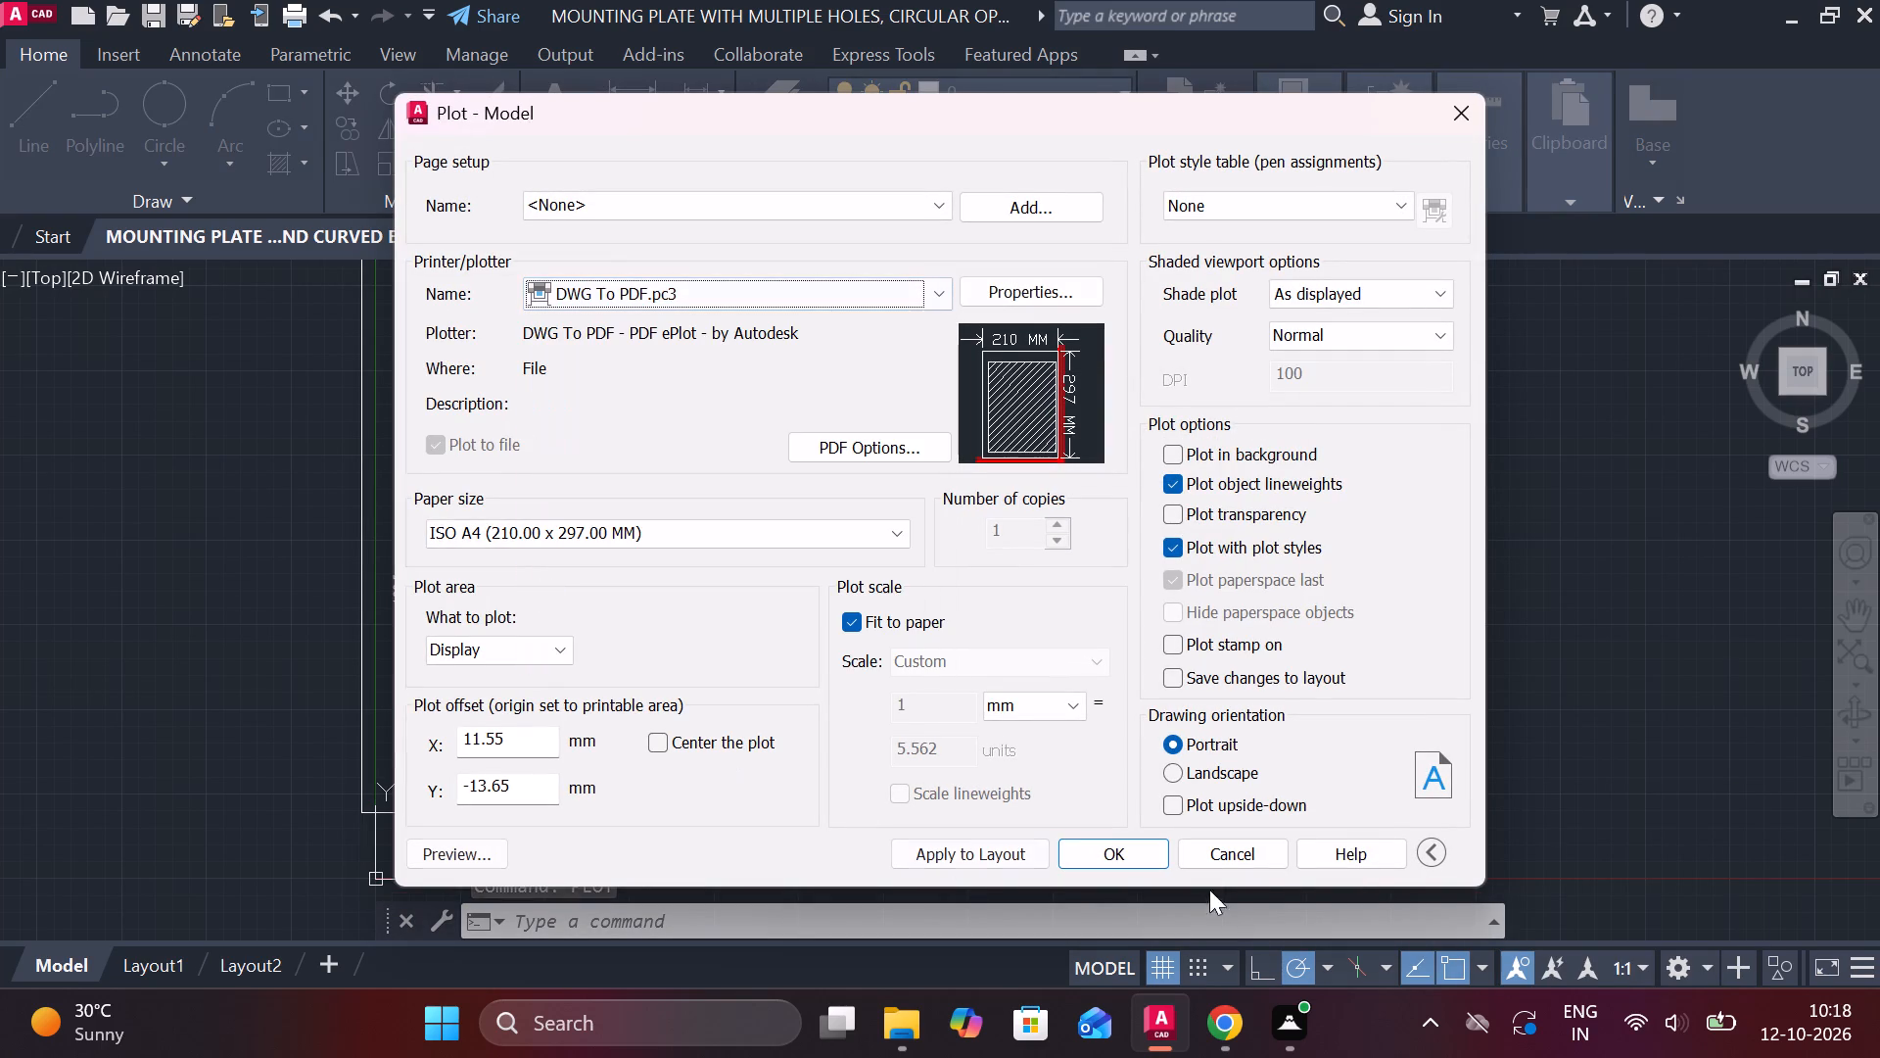
{"action": "left_click", "coordinate": [1173, 779]}
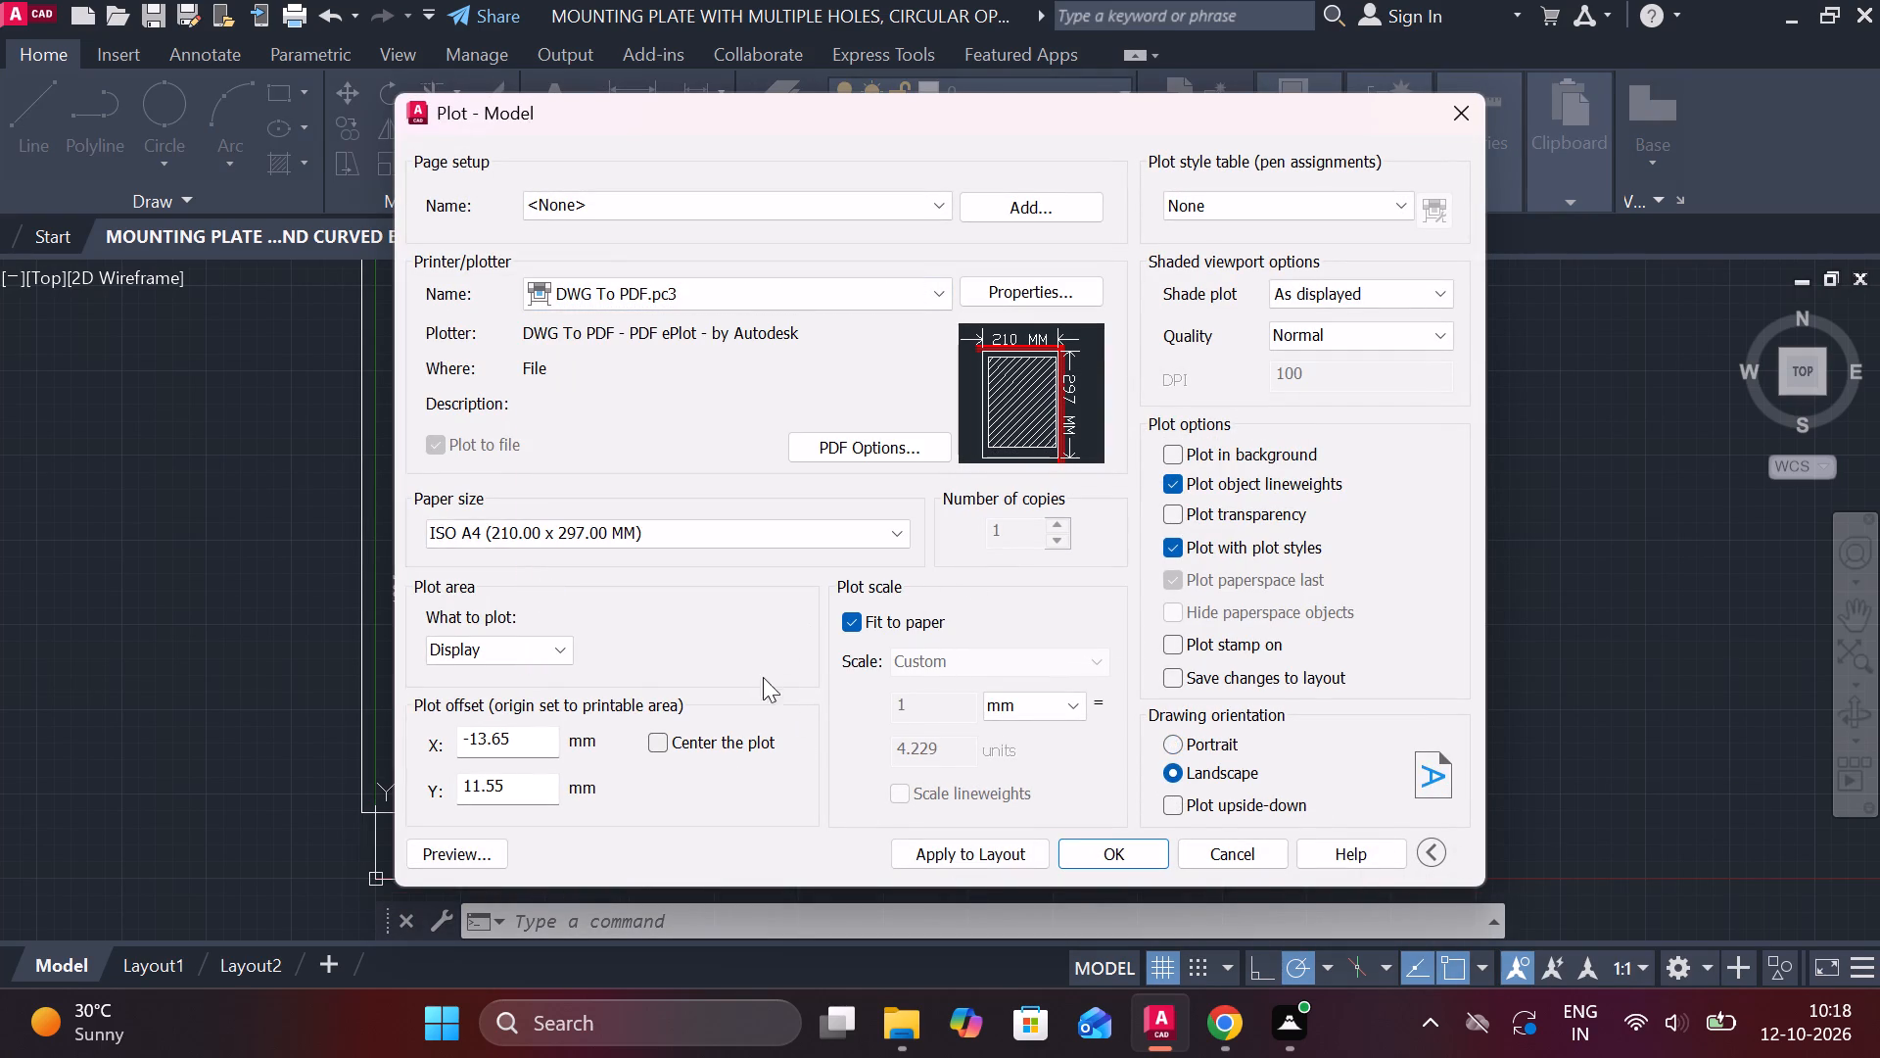
Set the plot area to a window from the sheet border's bottom-right corner to just outside its top-left corner.
{"action": "left_click", "coordinate": [522, 659]}
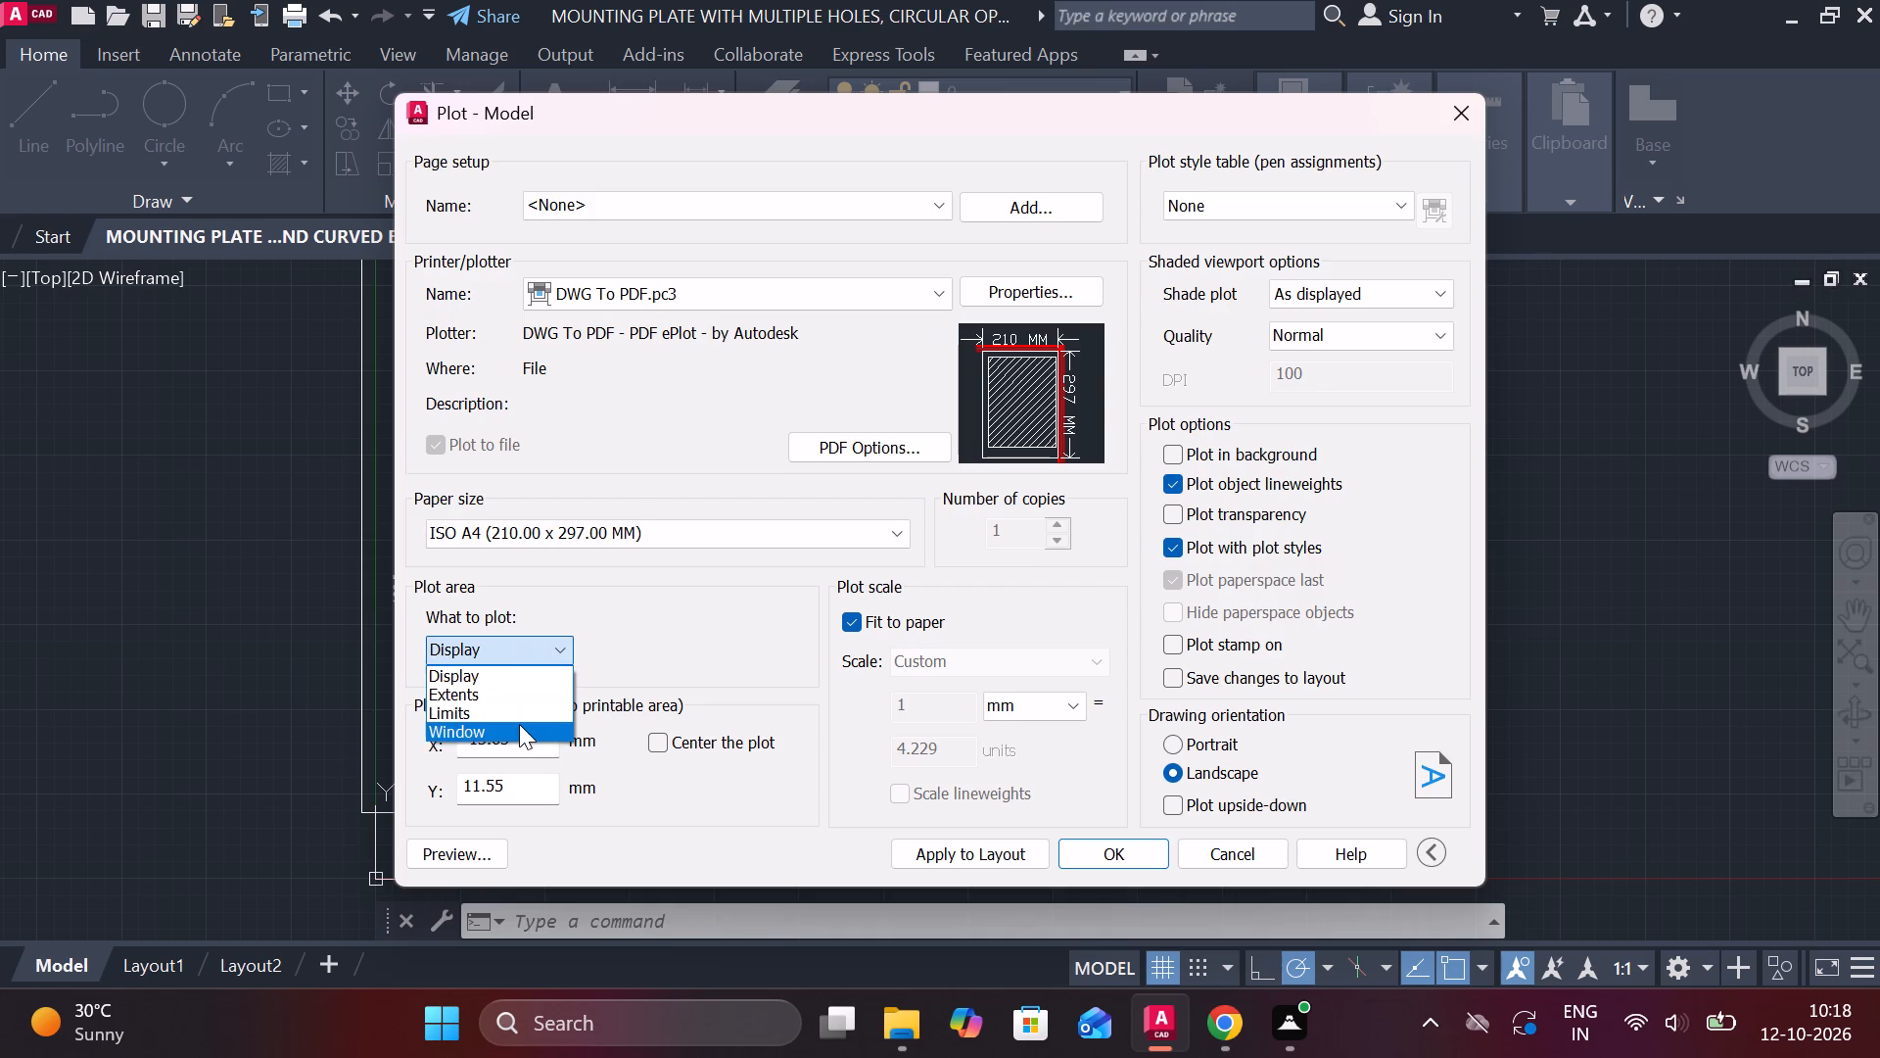
{"action": "left_click", "coordinate": [519, 724]}
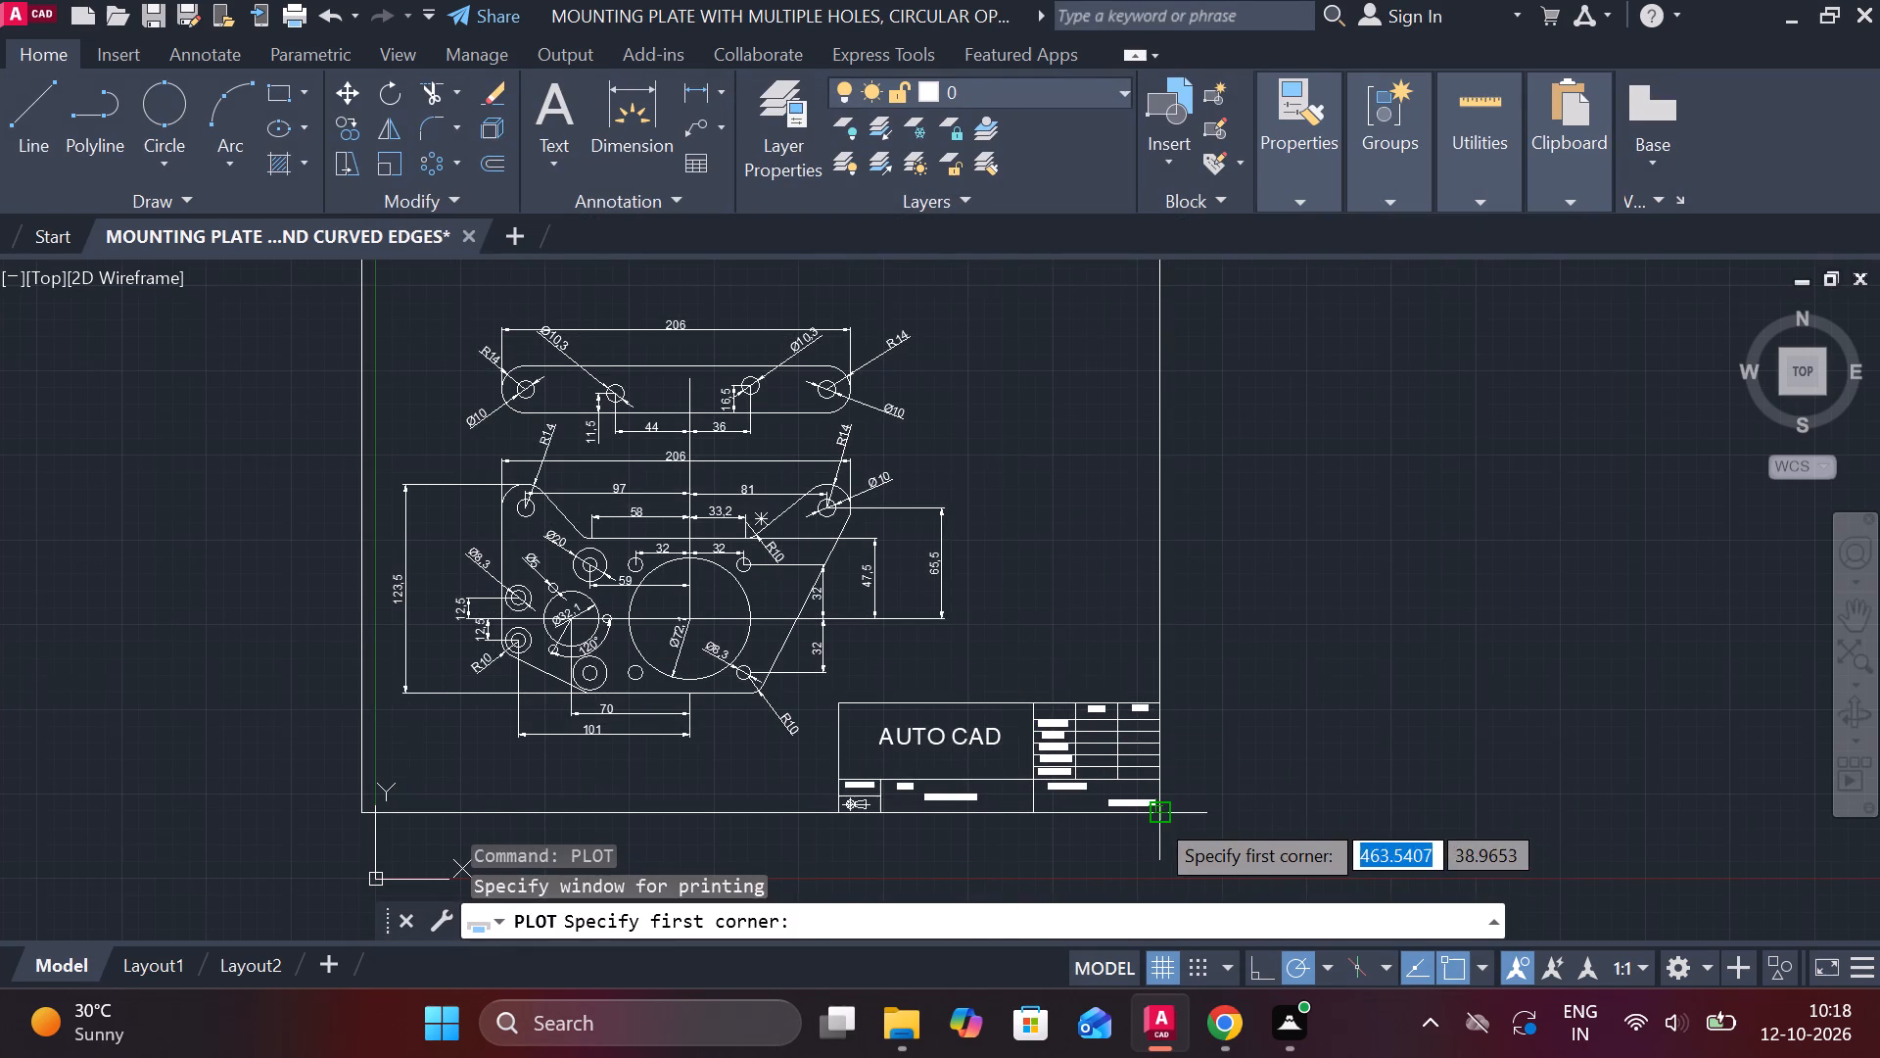
{"action": "left_click", "coordinate": [1153, 816]}
{"action": "middle_click_drag", "start_coordinate": [388, 355], "coordinate": [511, 522]}
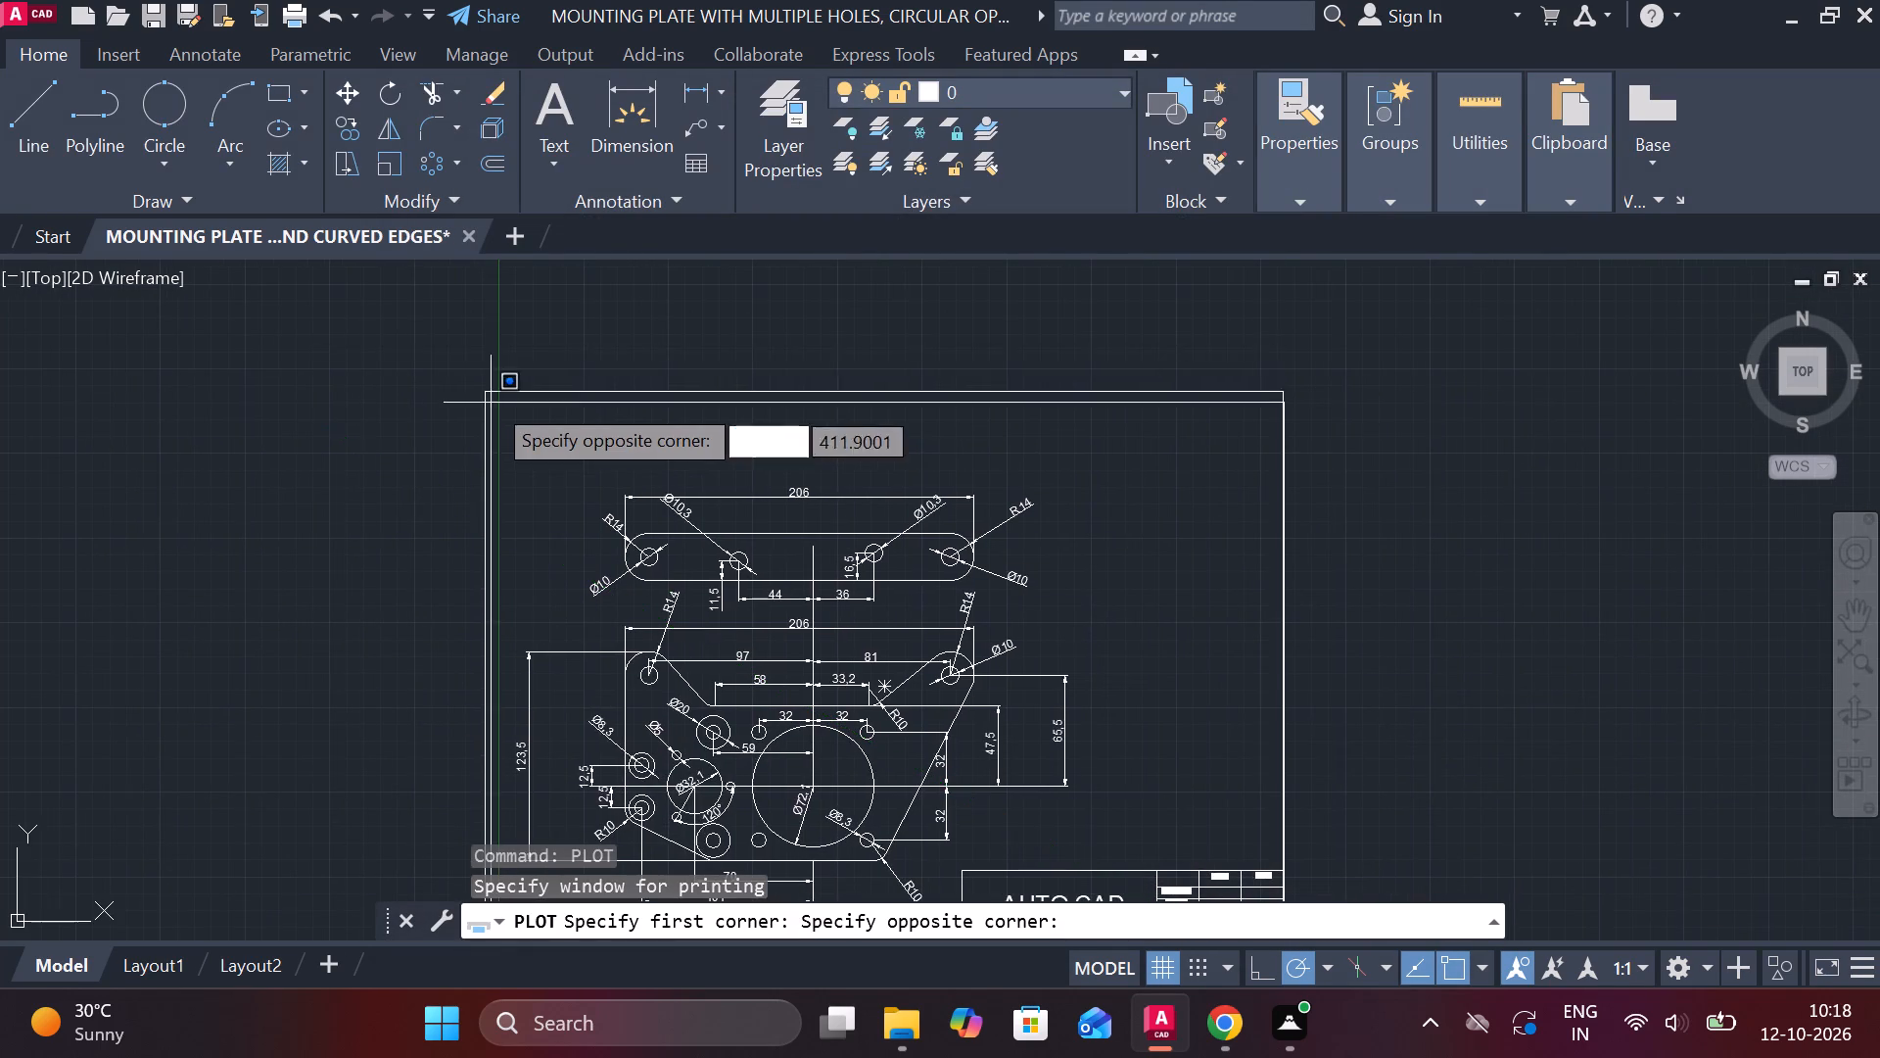
{"action": "left_click", "coordinate": [462, 330]}
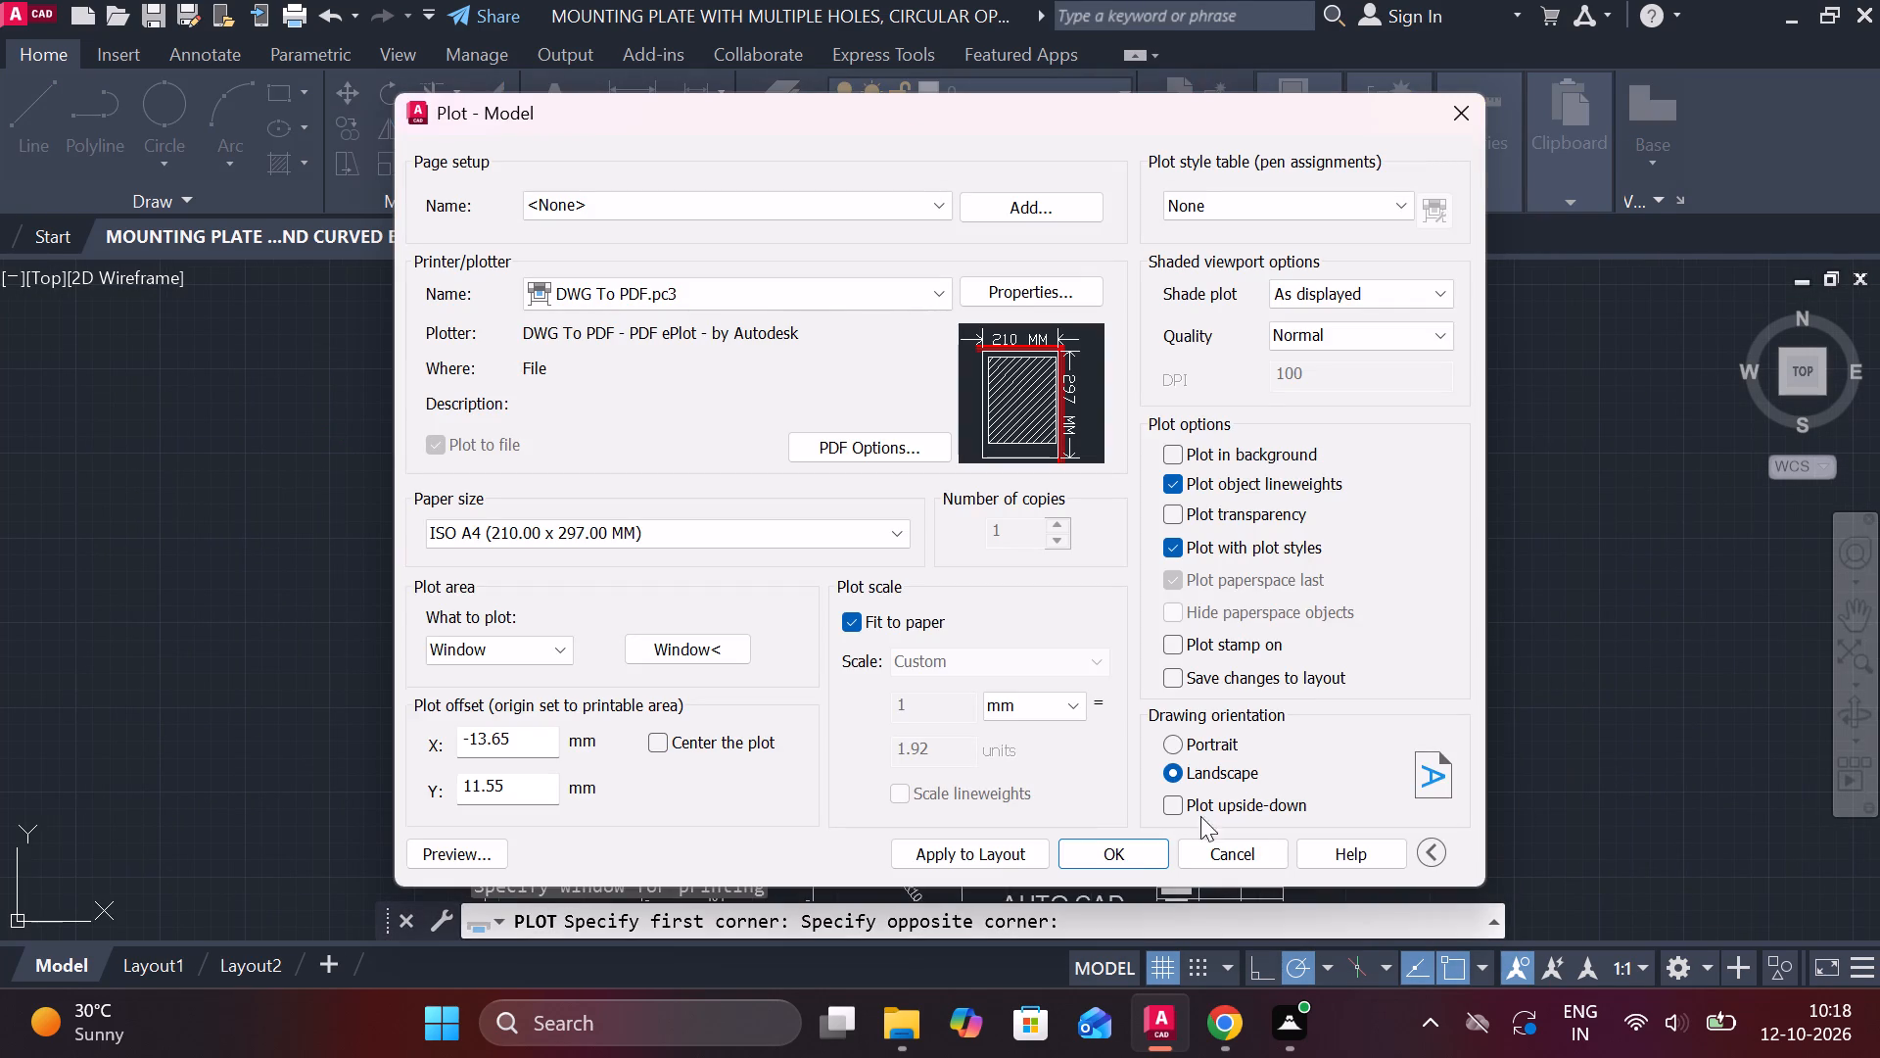
Run the plot and save the PDF in Documents under the proposed file name.
{"action": "left_click", "coordinate": [1122, 850]}
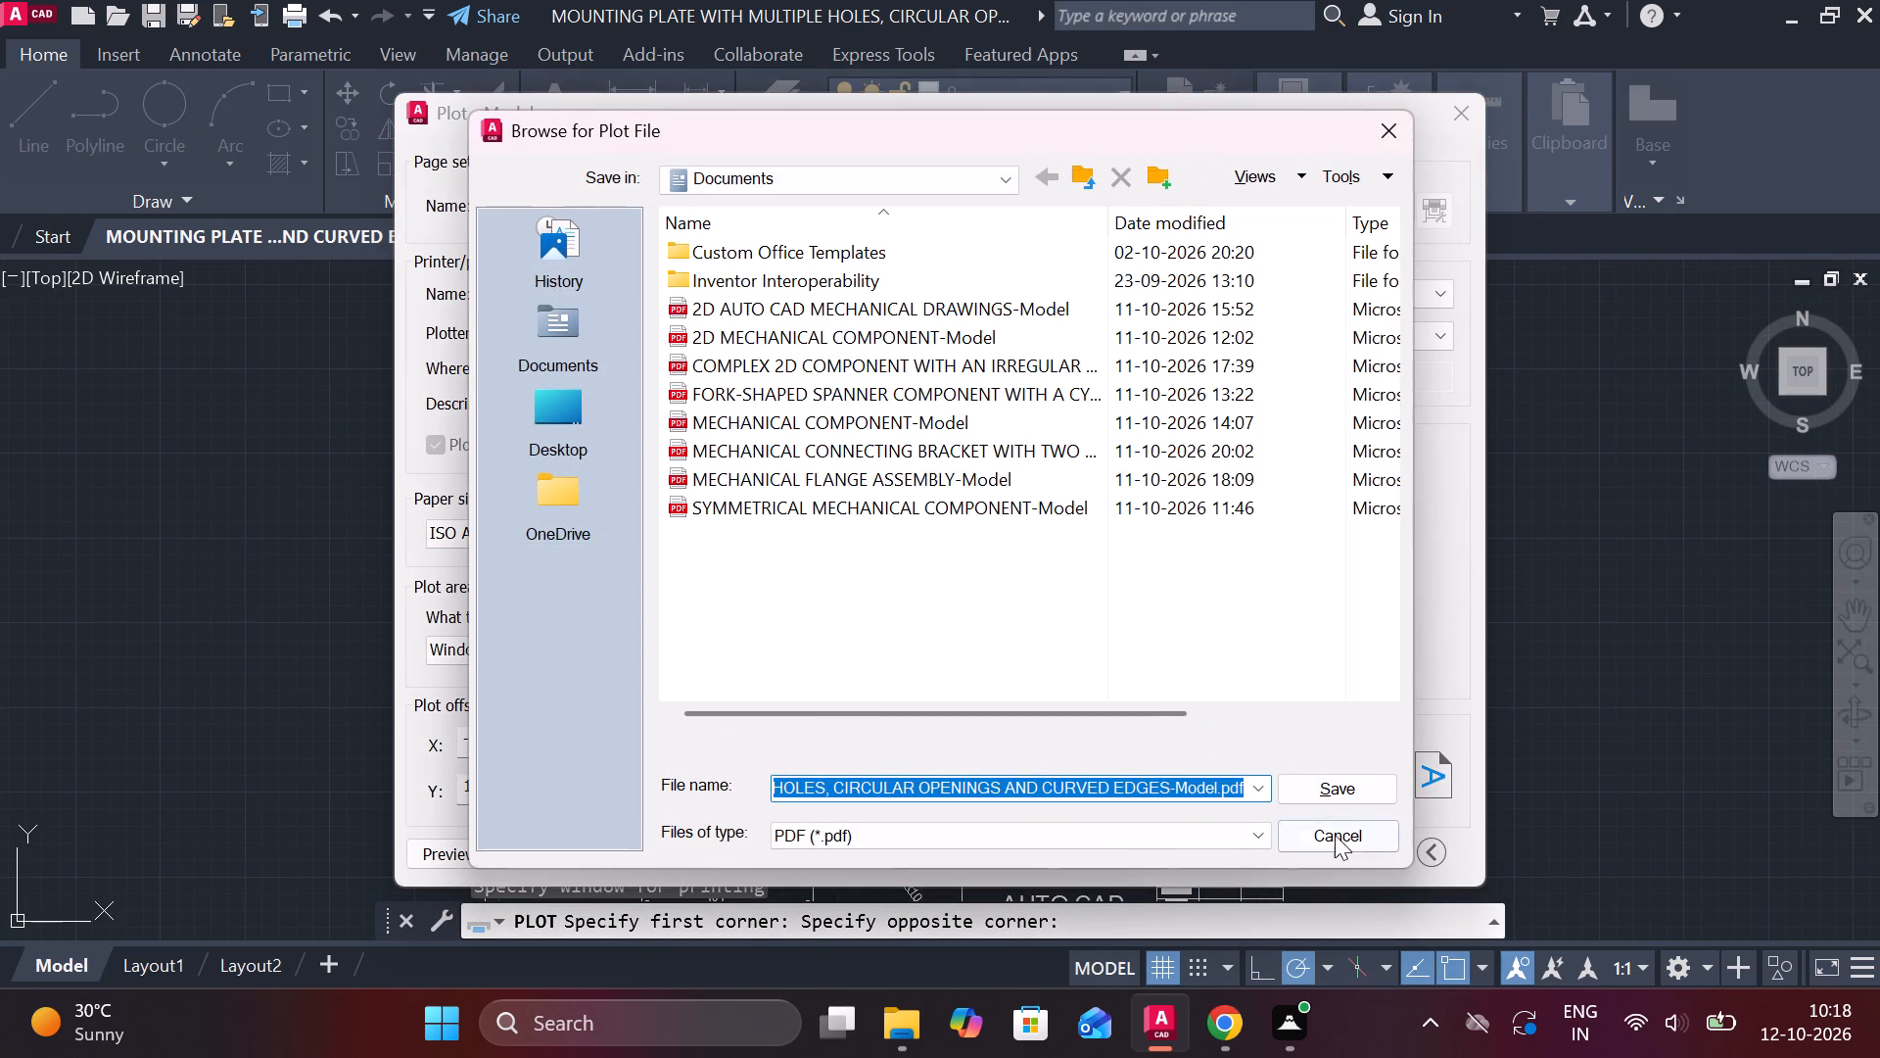
{"action": "left_click", "coordinate": [1331, 778]}
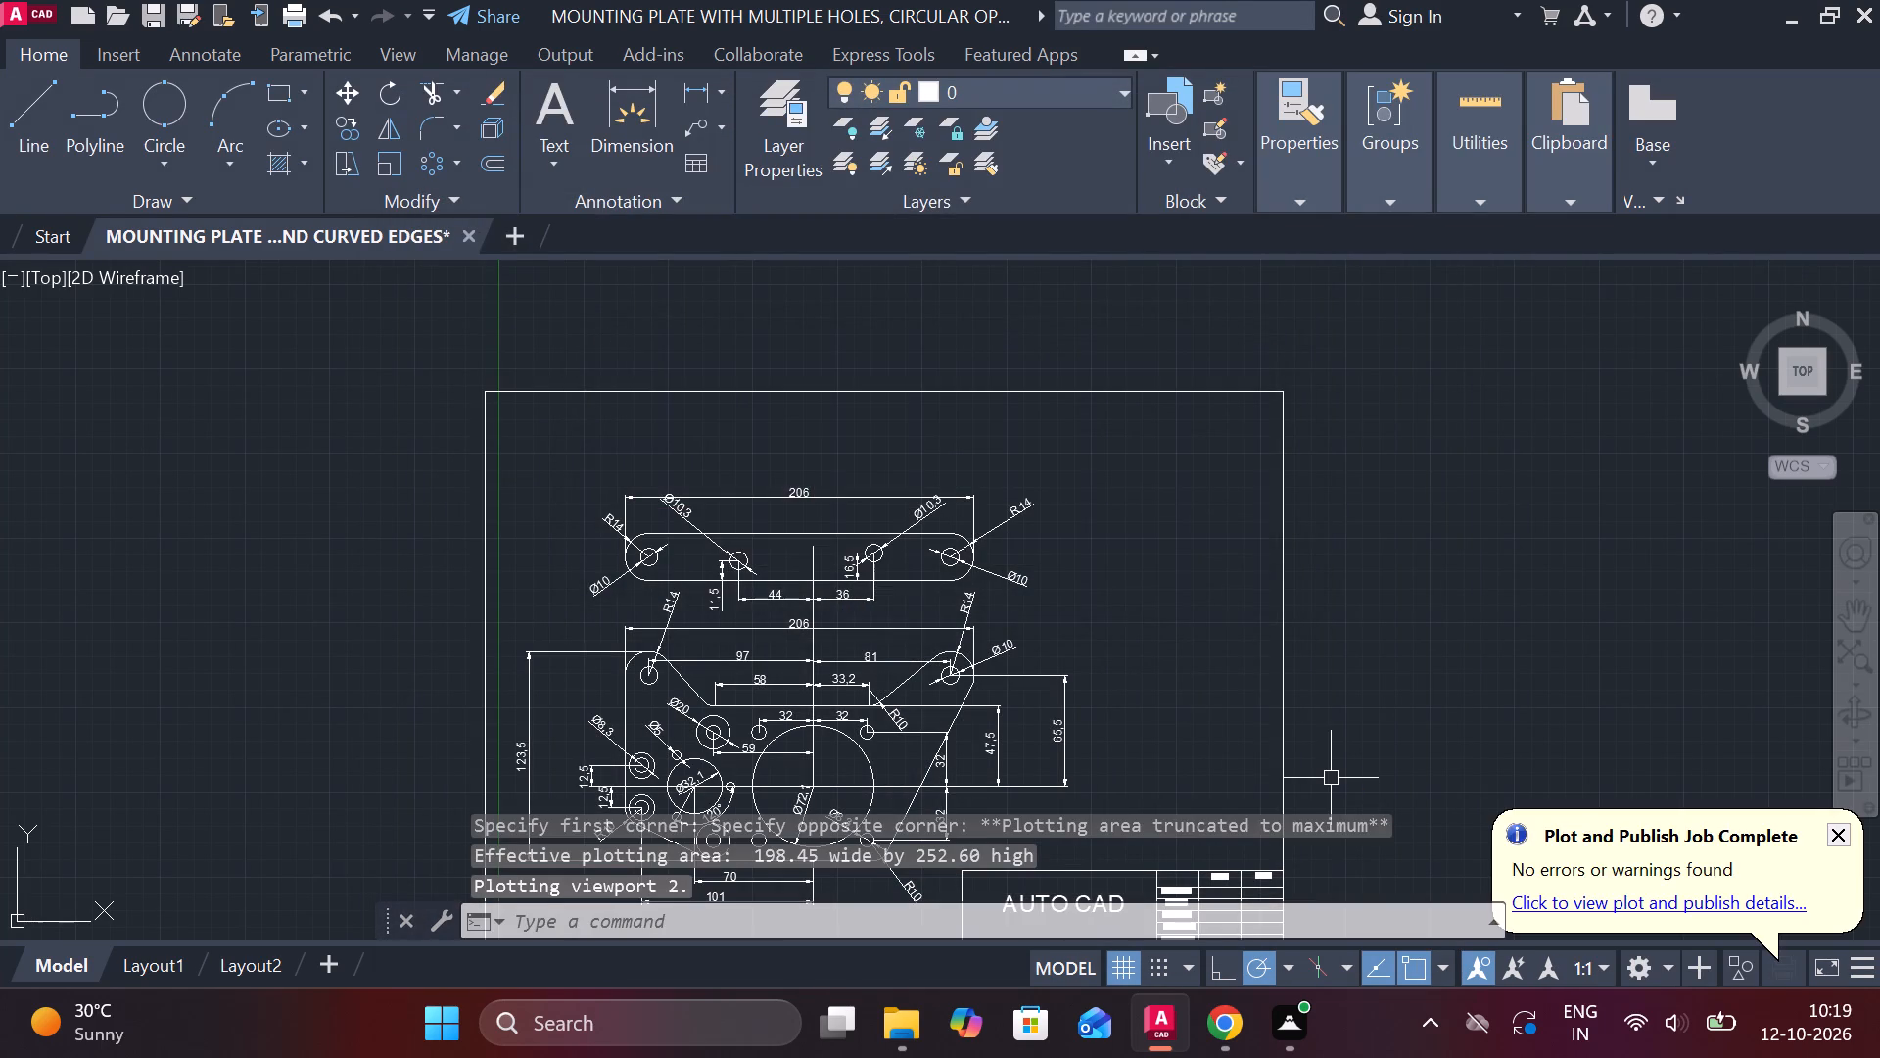
Check the plotted PDF in Microsoft Edge, looking over both plate views, the border and the title block.
{"action": "scroll", "coordinate": [1063, 637], "scroll_direction": "down", "scroll_amount": 3}
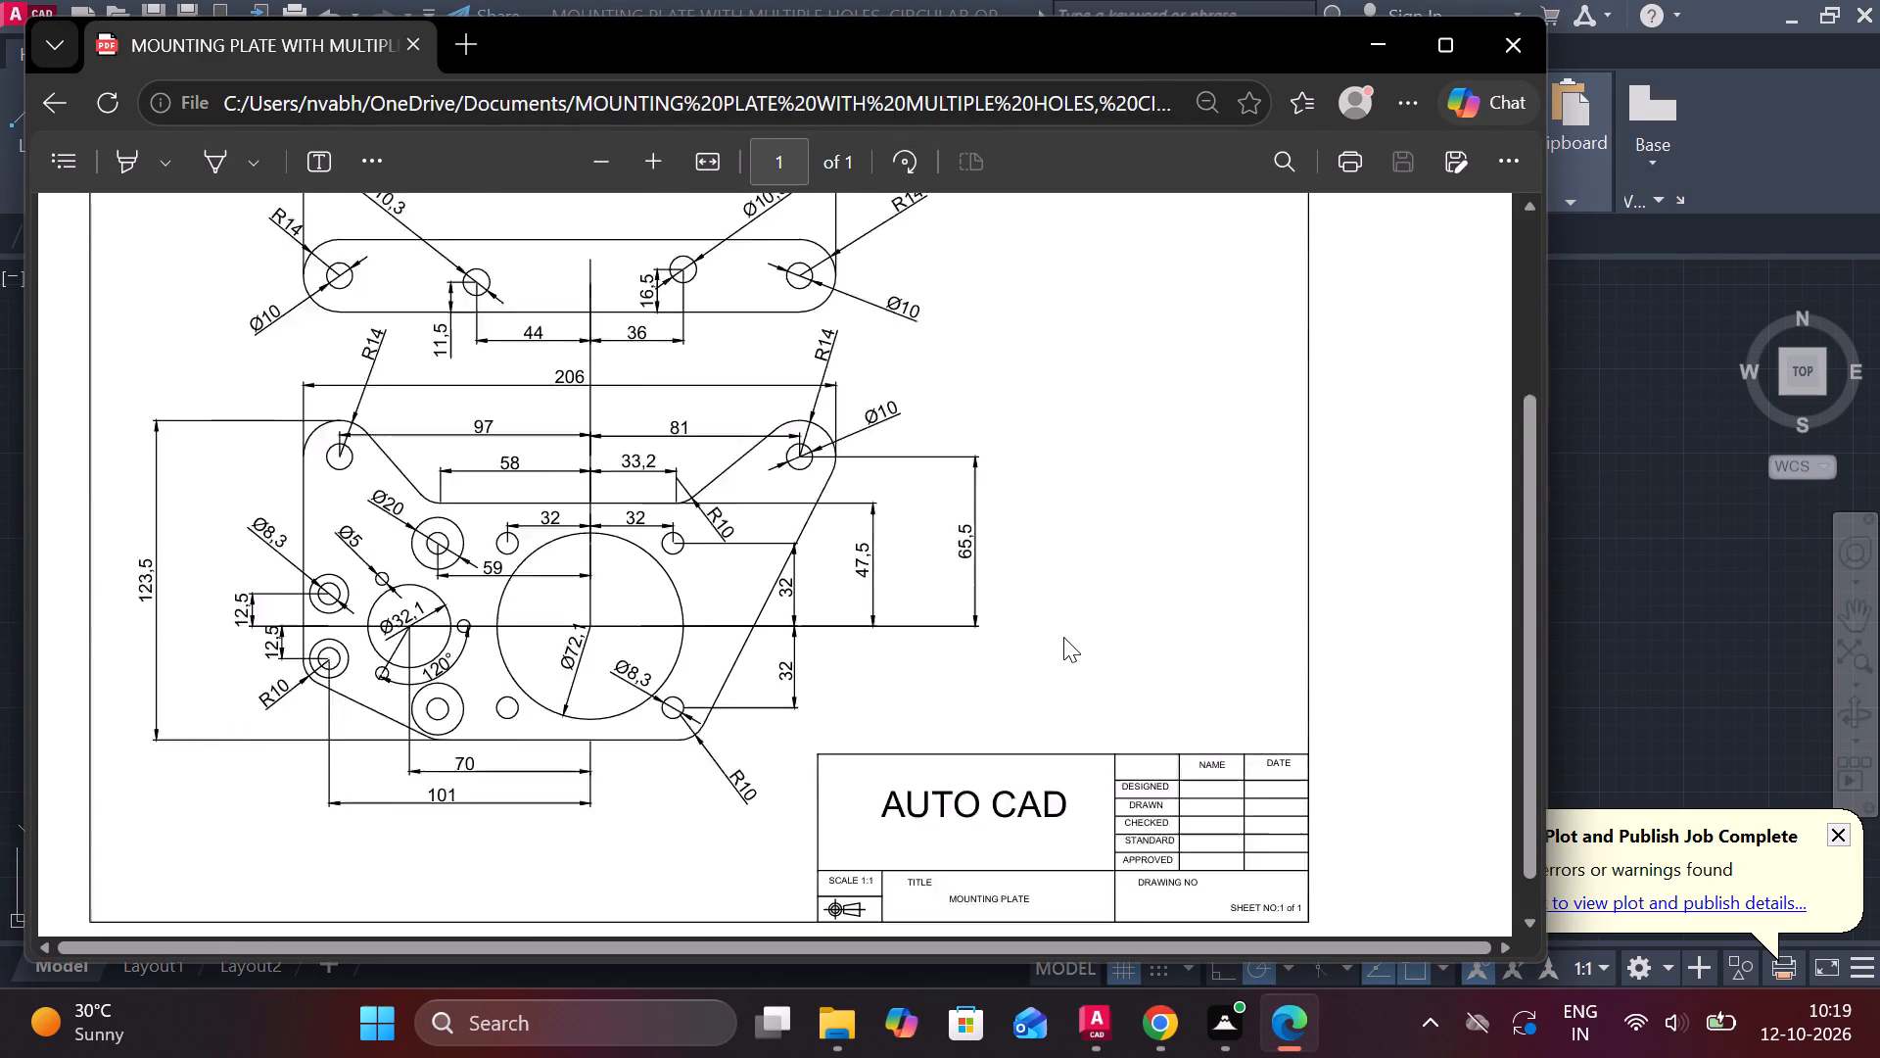
{"action": "scroll", "coordinate": [863, 427], "scroll_direction": "up", "scroll_amount": 1}
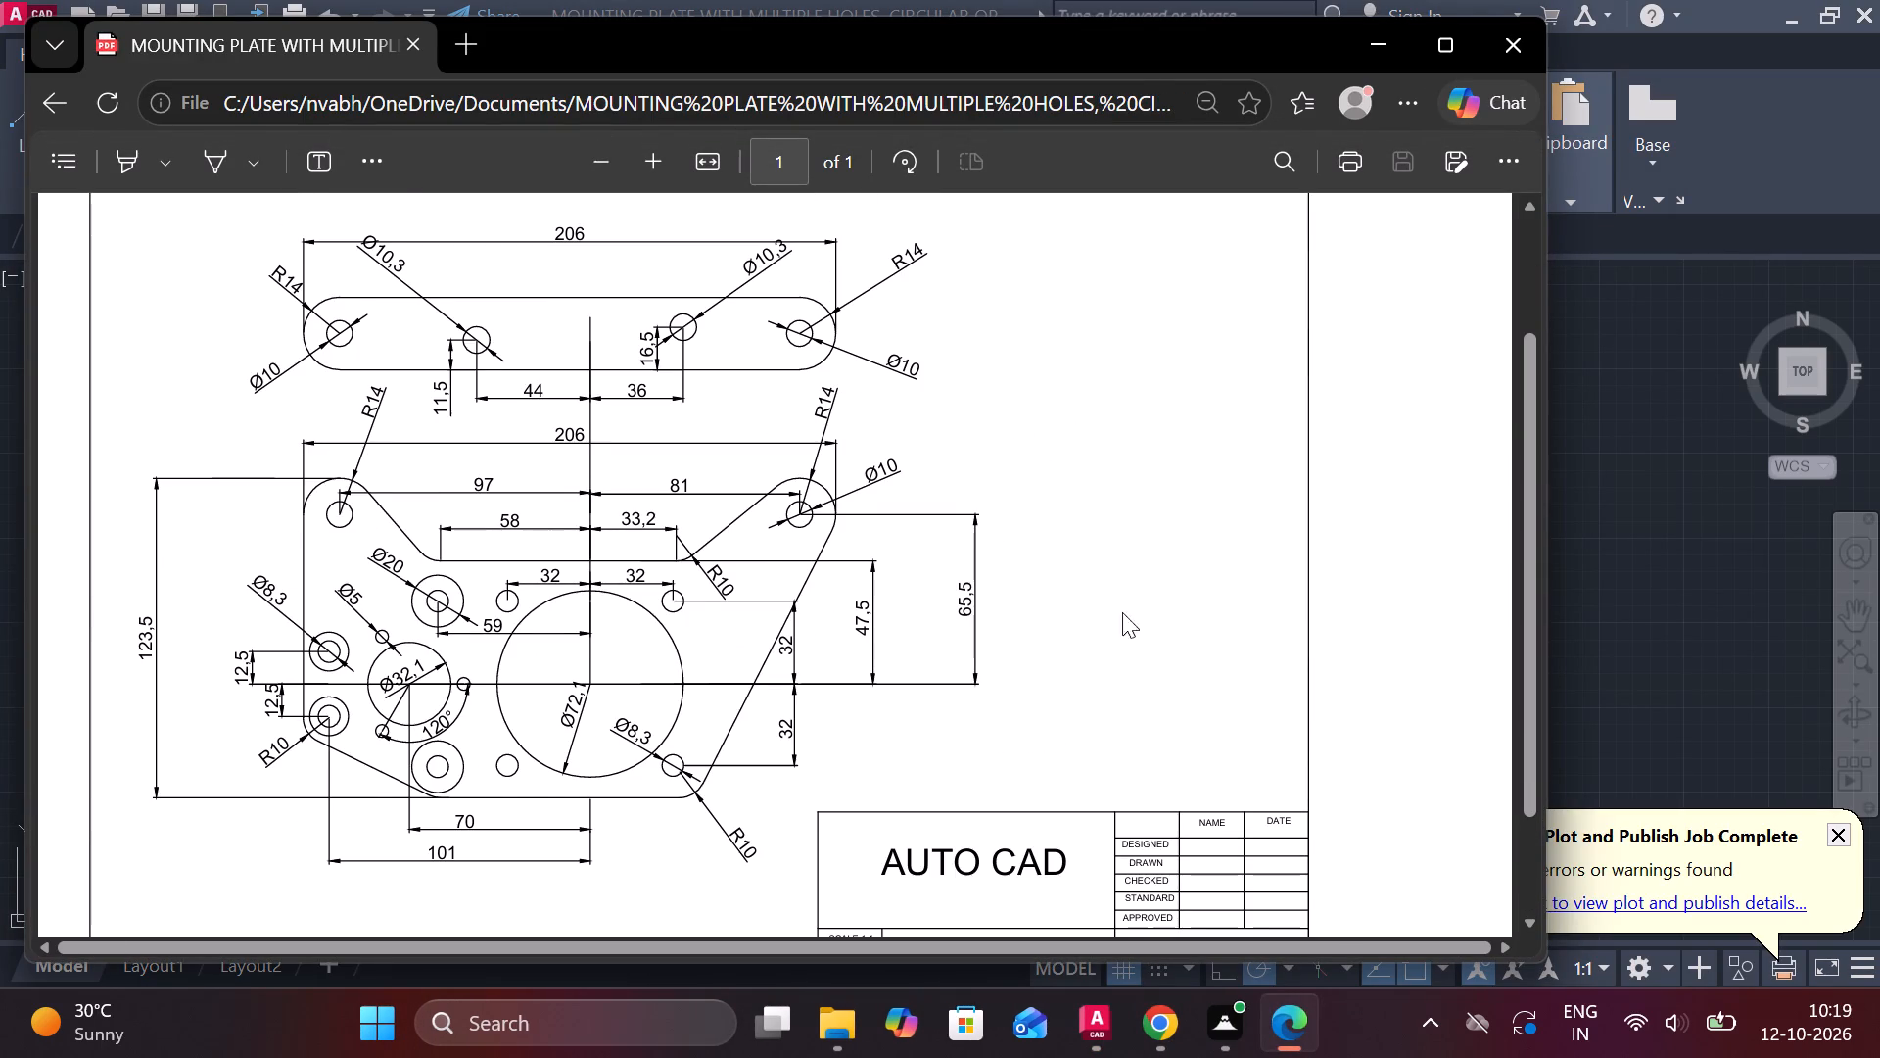
{"action": "scroll", "coordinate": [1164, 707], "scroll_direction": "up", "scroll_amount": 2}
{"action": "scroll", "coordinate": [1156, 622], "scroll_direction": "down", "scroll_amount": 3}
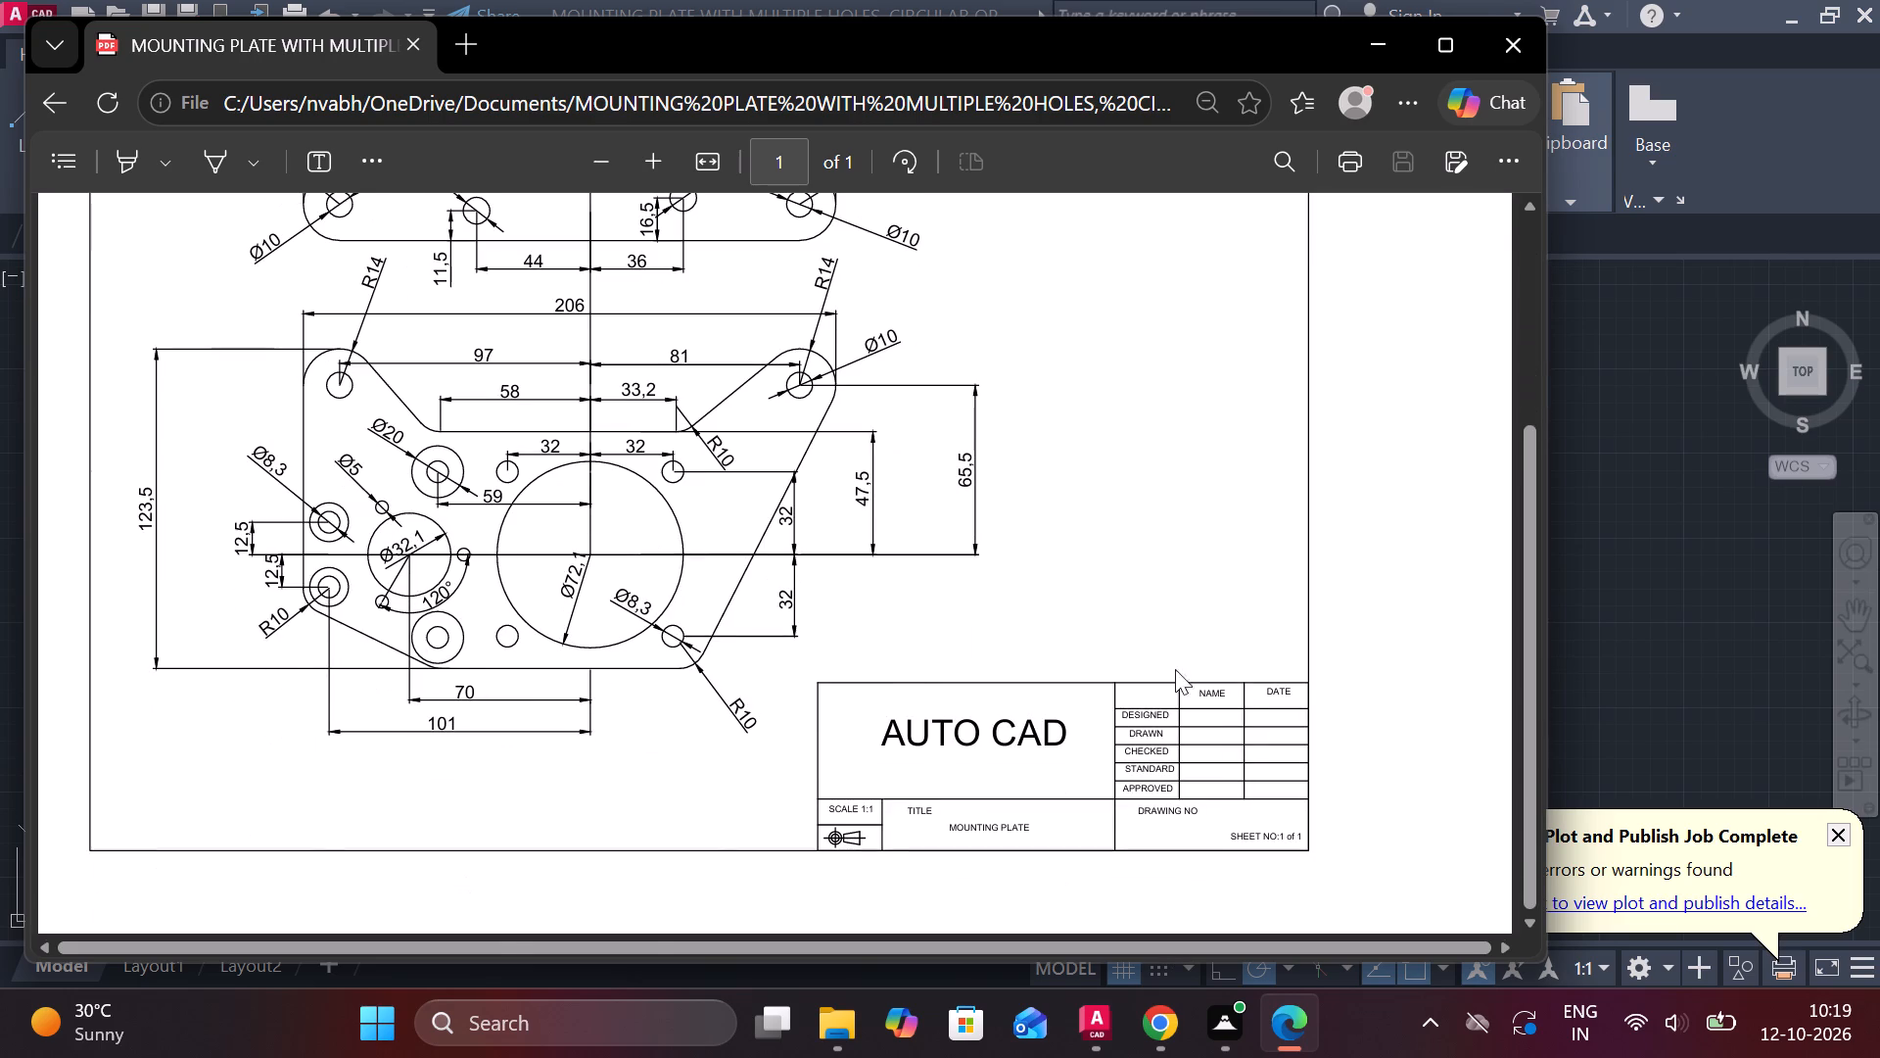